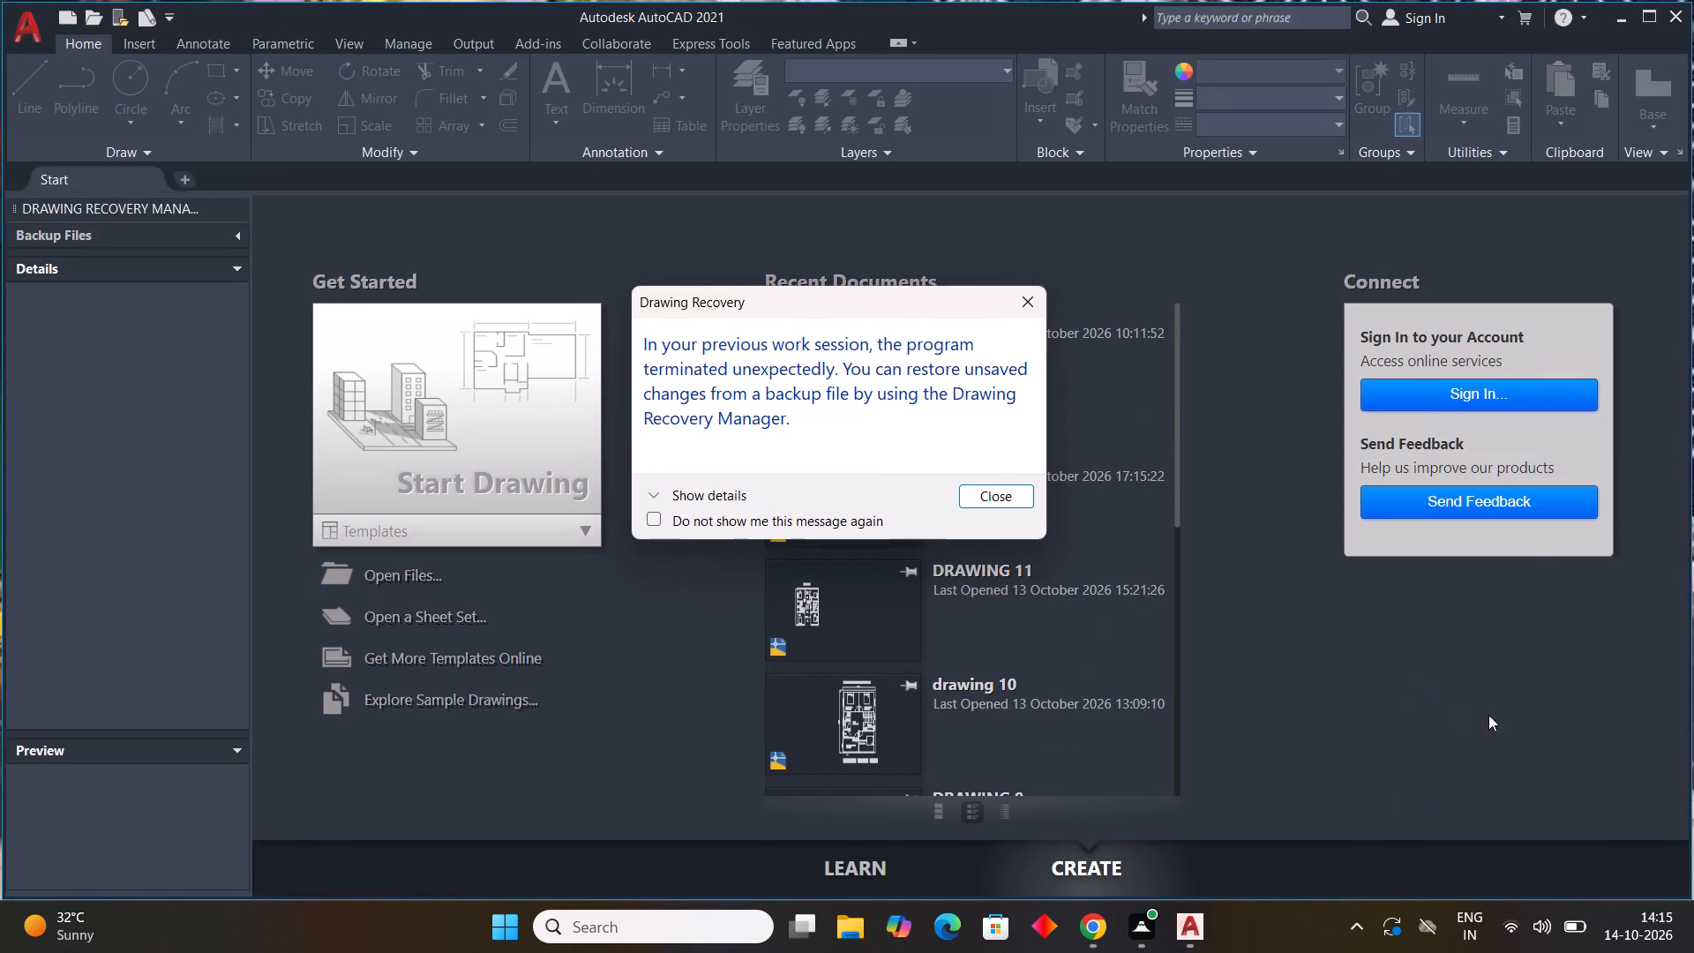
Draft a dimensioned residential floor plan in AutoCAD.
Dismiss the drawing recovery notice and start a new drawing.
{"action": "left_click", "coordinate": [1012, 296]}
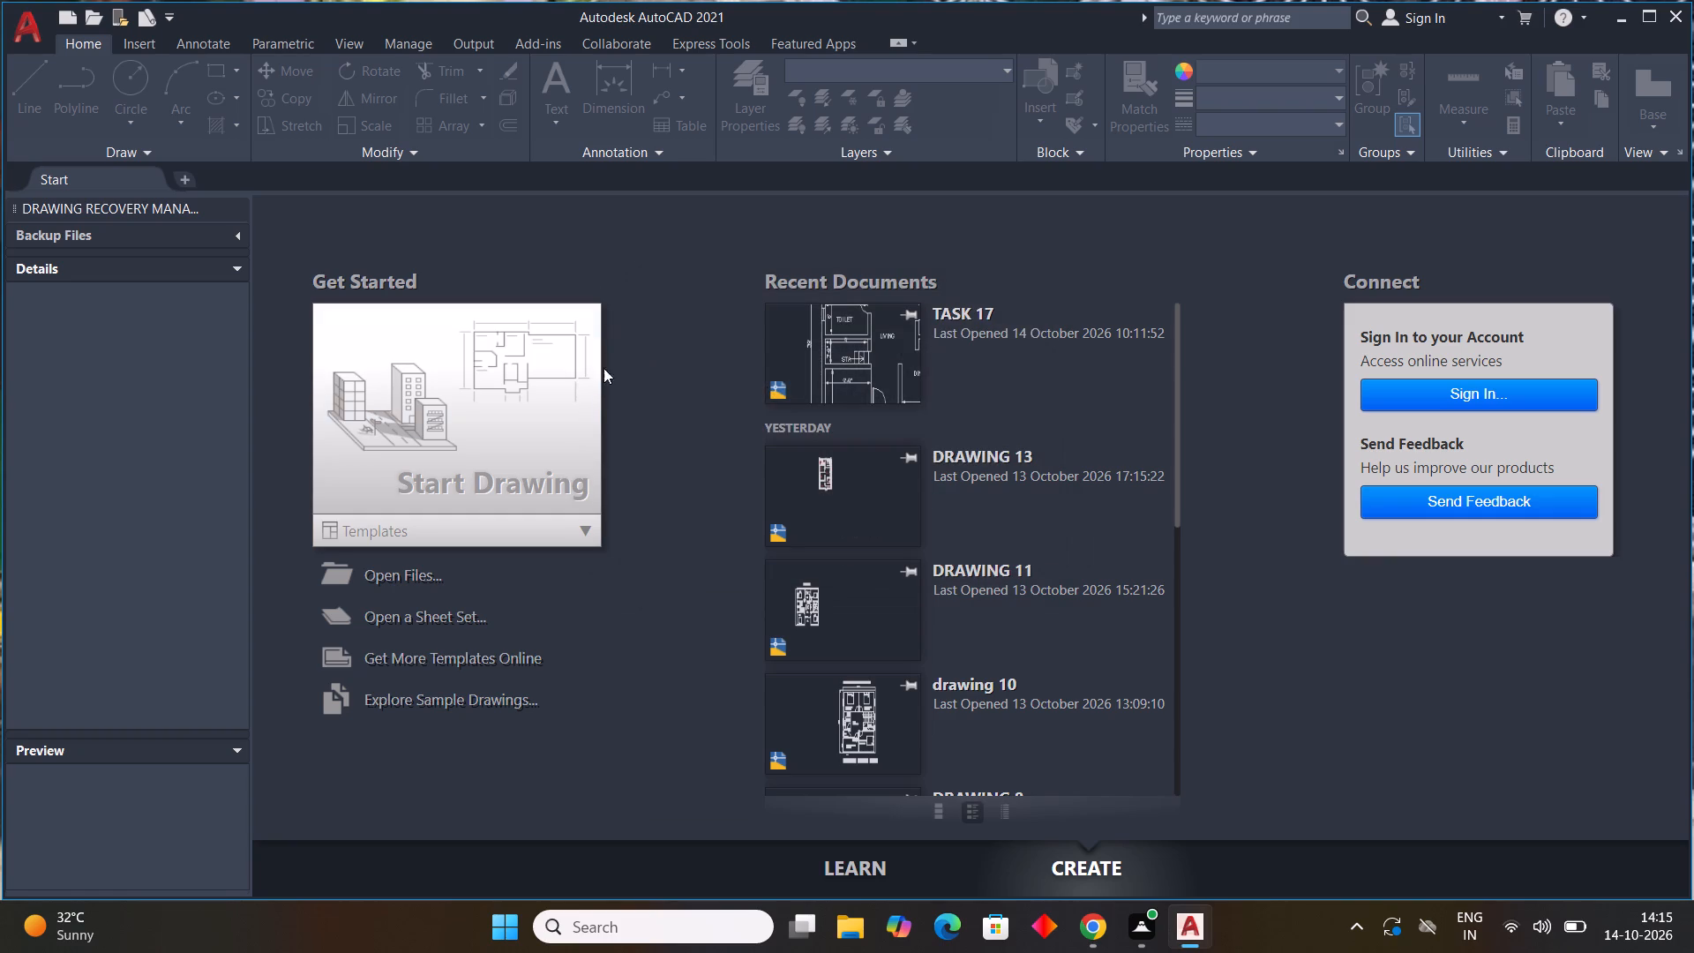
{"action": "double_click", "coordinate": [486, 402]}
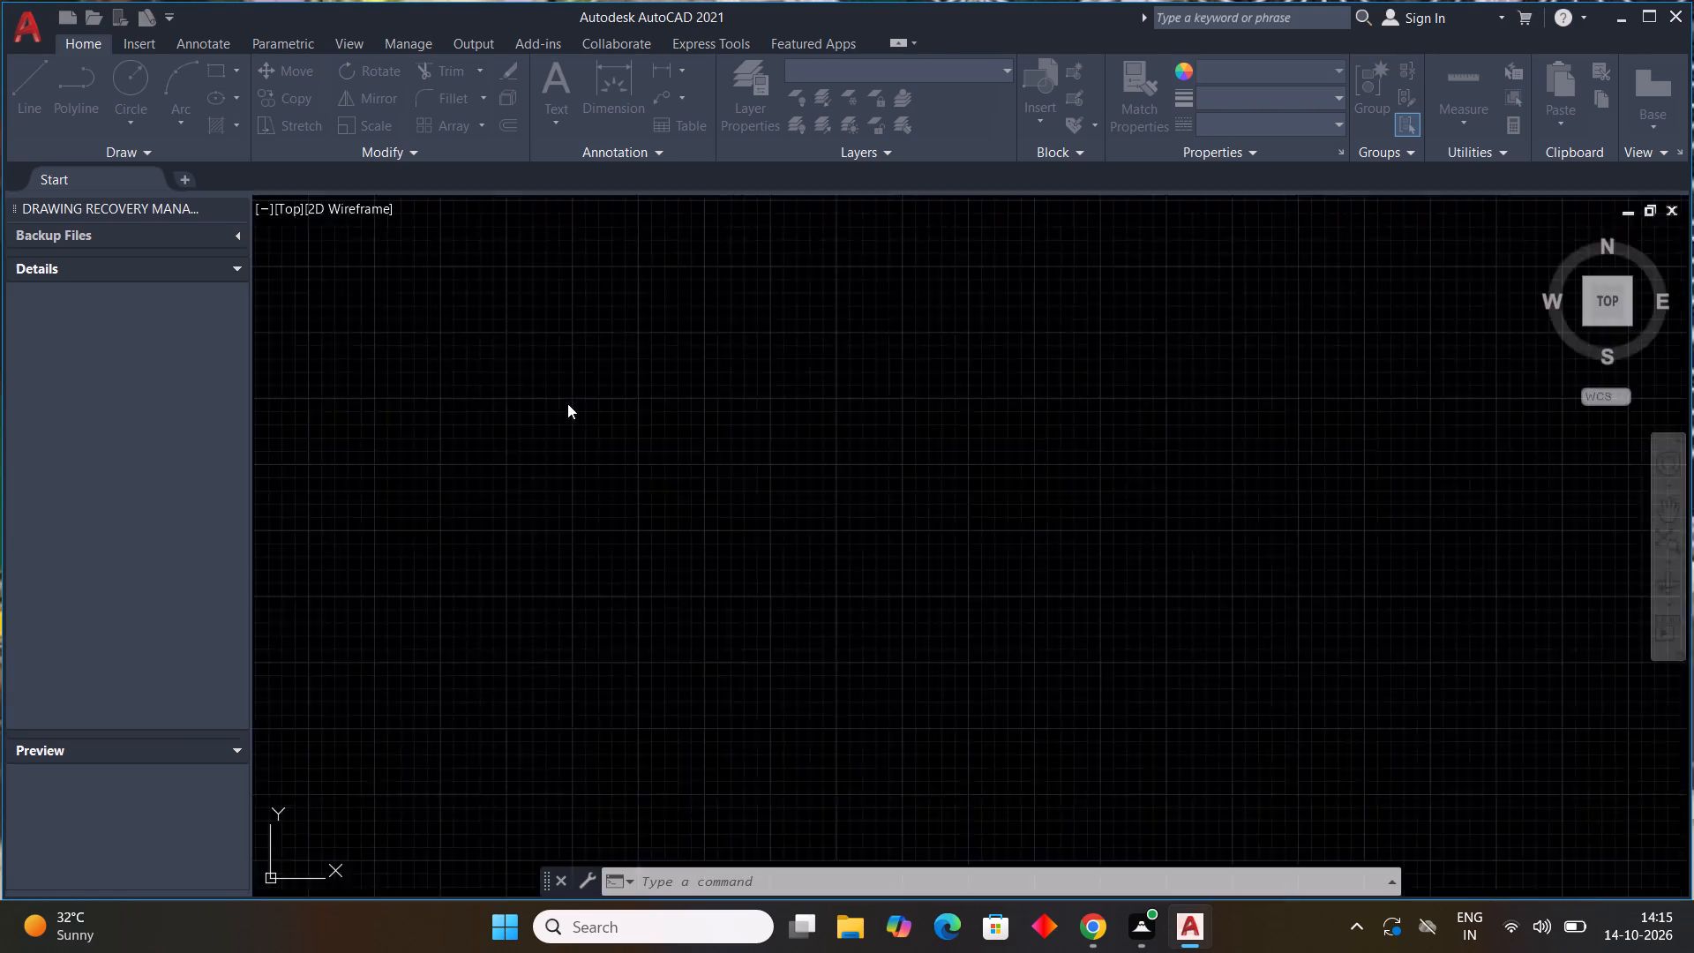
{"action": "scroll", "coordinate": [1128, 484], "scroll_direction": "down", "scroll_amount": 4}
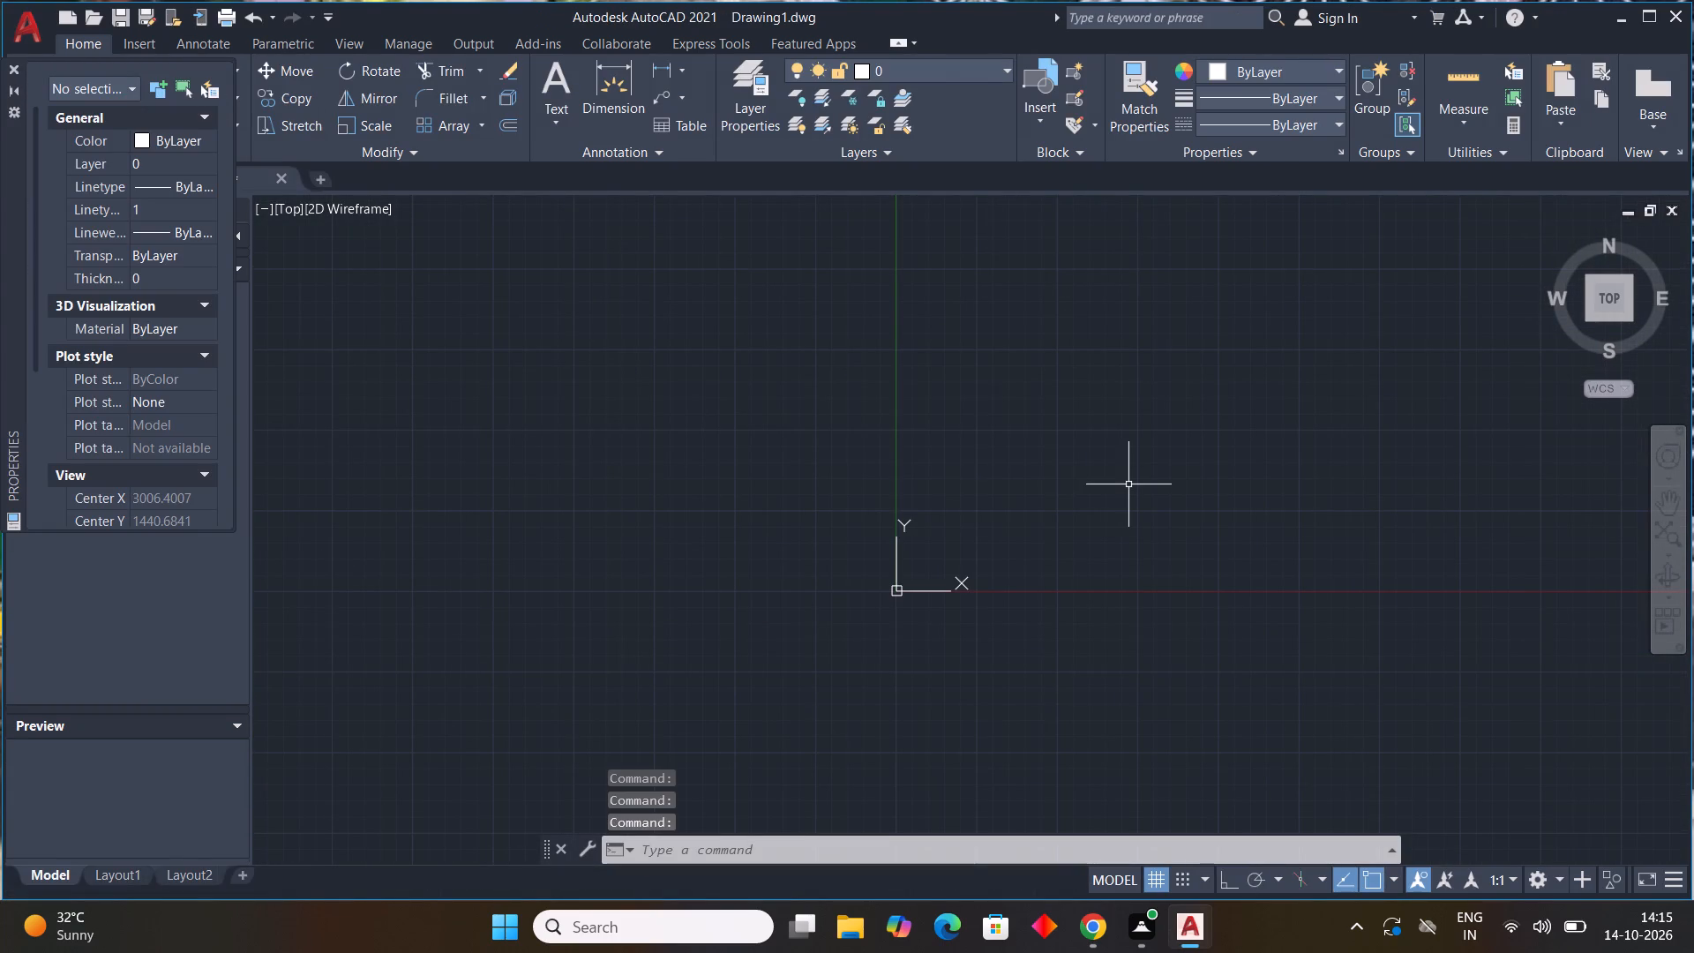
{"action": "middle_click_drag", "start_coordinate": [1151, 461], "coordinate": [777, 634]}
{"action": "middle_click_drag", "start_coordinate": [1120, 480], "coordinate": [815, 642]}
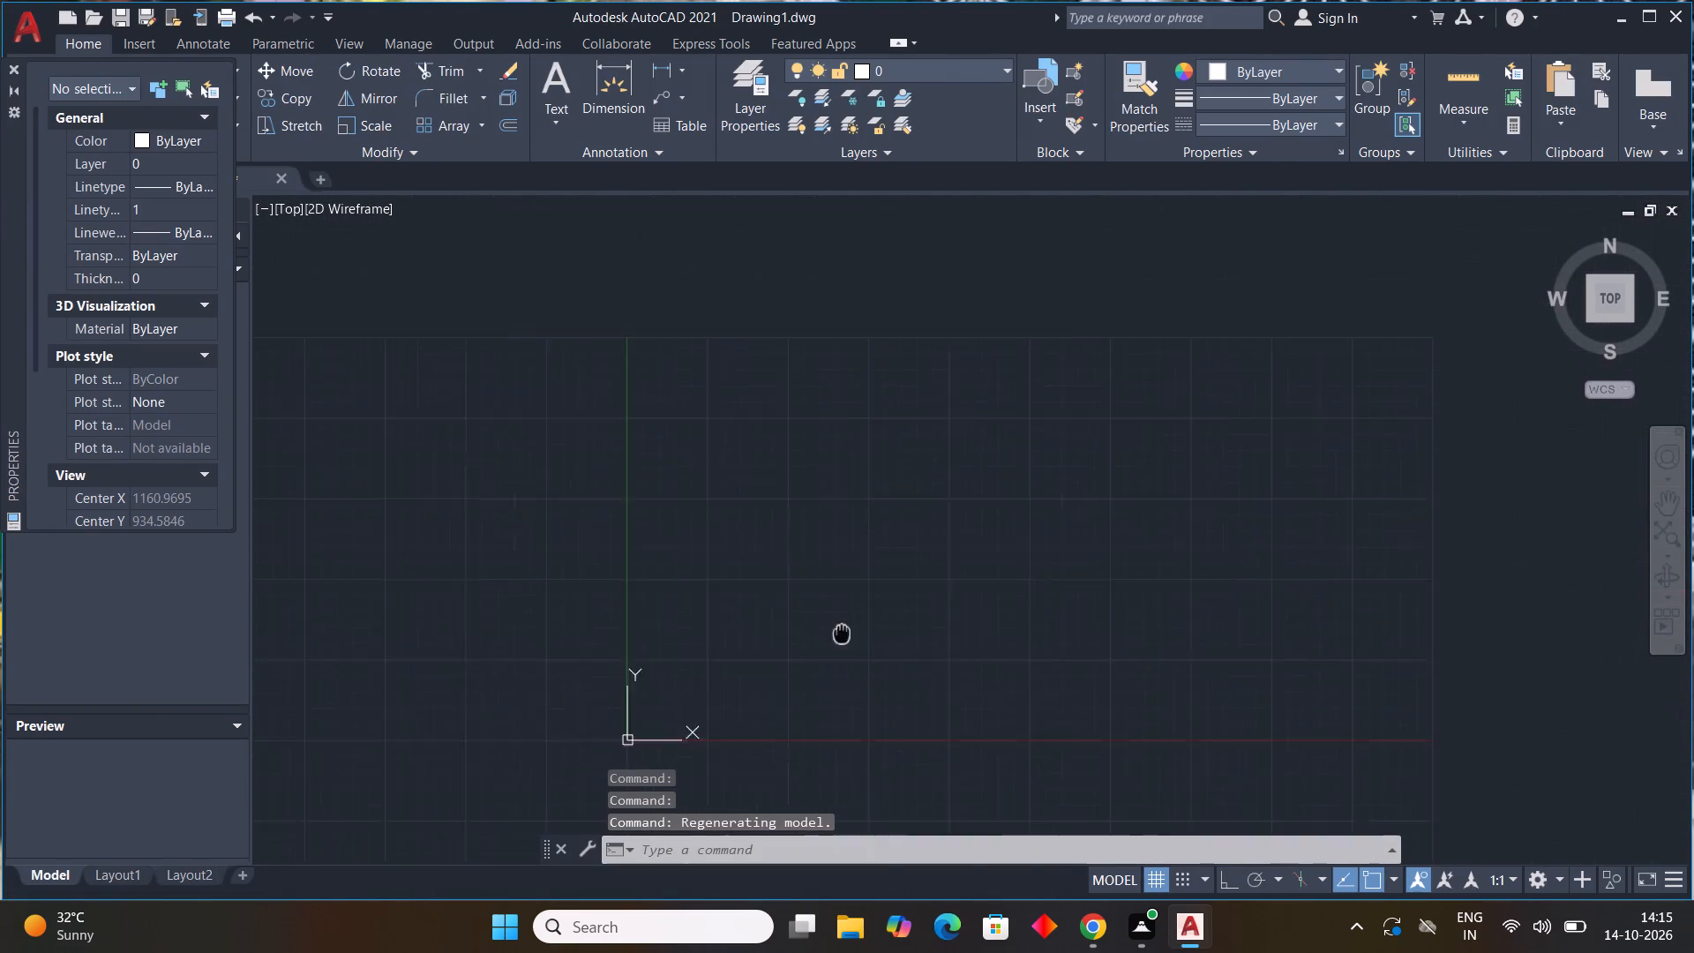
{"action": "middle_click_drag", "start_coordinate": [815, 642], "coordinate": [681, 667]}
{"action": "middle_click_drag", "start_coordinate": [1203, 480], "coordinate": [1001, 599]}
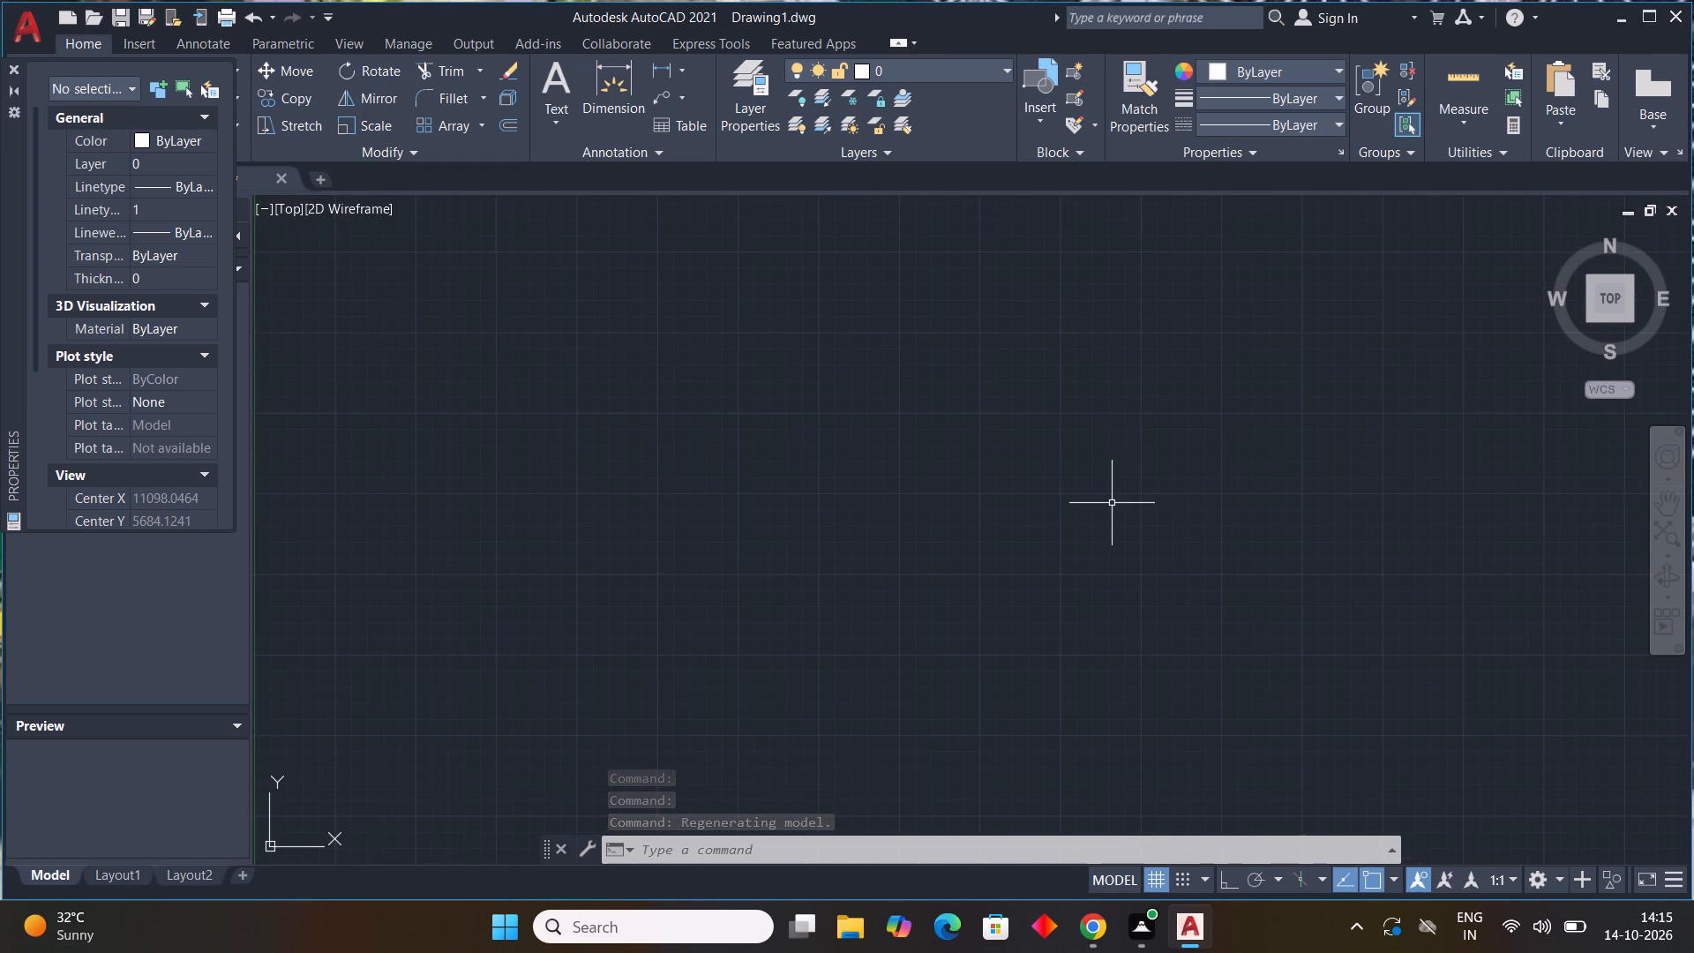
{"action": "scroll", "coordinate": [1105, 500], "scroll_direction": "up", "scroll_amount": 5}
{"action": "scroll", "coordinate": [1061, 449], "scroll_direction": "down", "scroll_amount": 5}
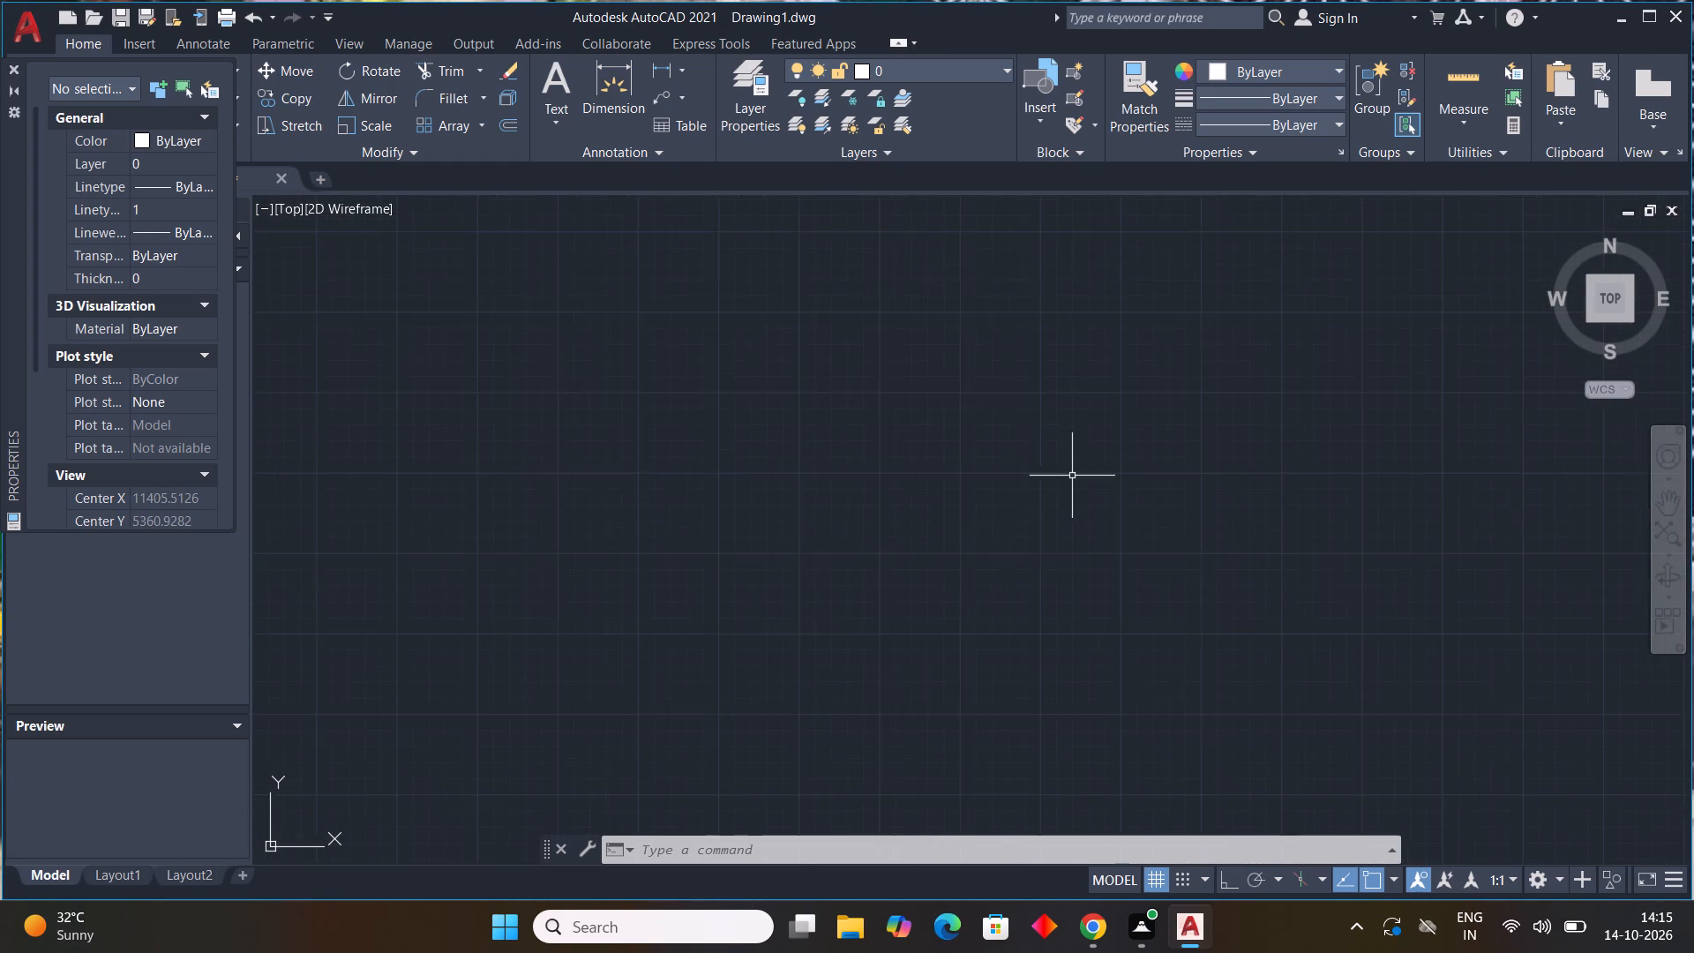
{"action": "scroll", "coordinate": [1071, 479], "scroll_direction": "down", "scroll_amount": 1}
Configure the drawing units to Engineering length with 0'-0.0" precision and an insertion scale of Inches.
{"action": "key", "text": "u"}
{"action": "type", "text": "n"}
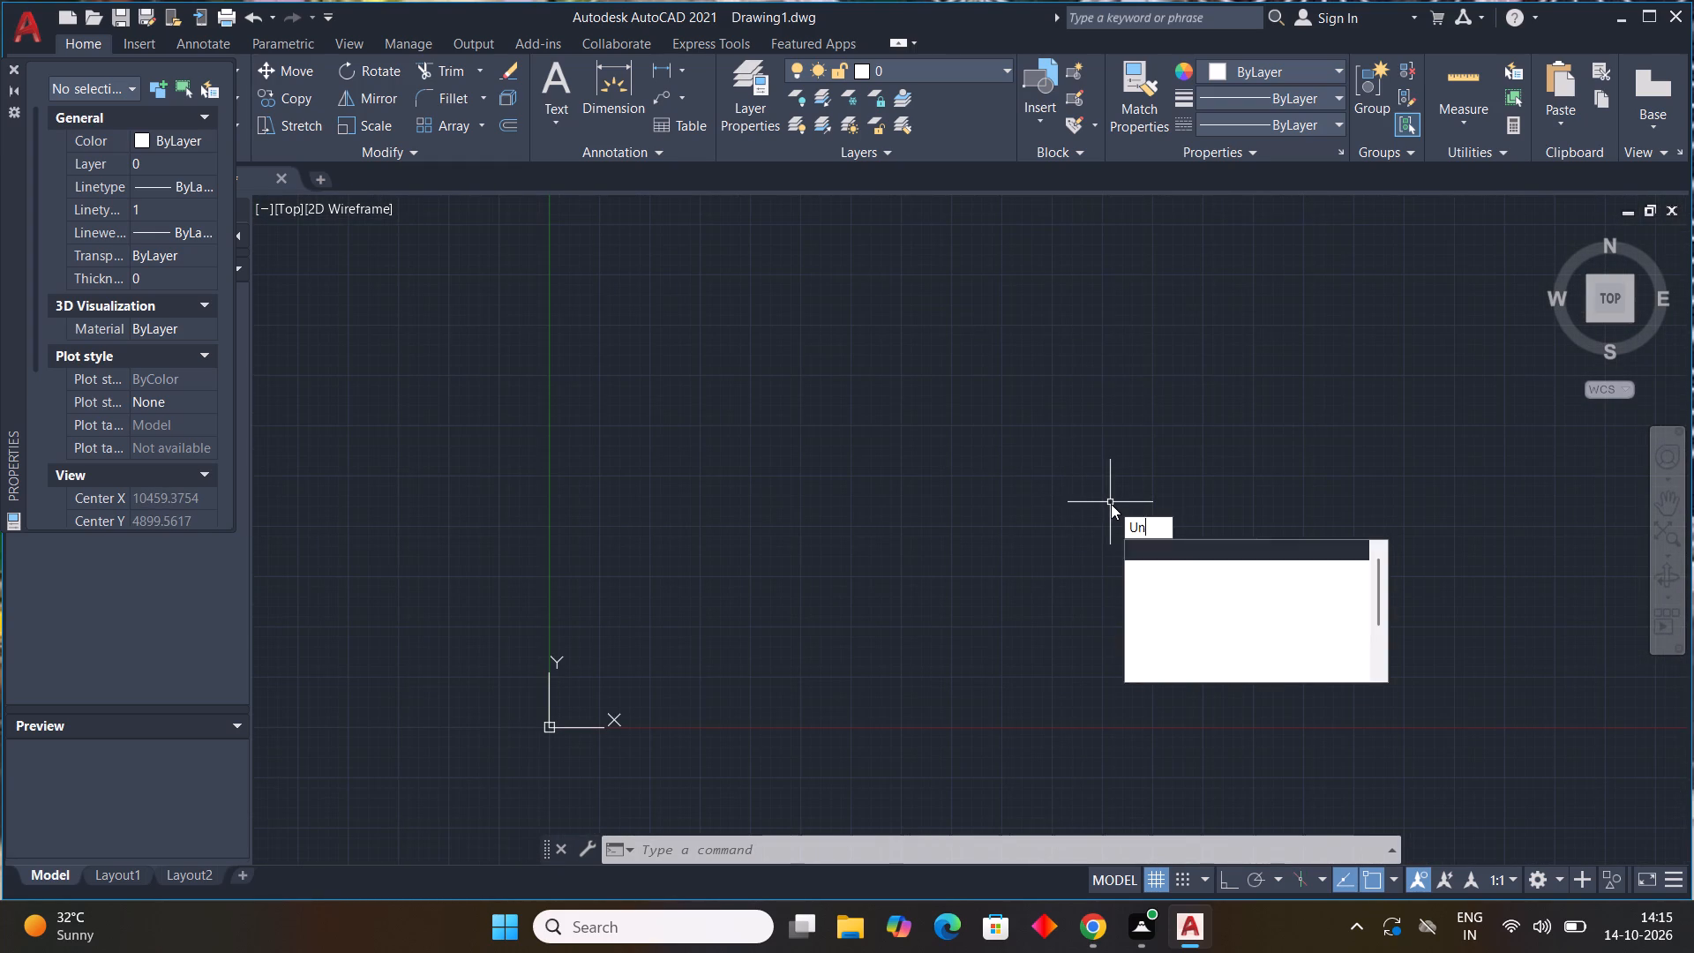
{"action": "key", "text": "space"}
{"action": "left_click", "coordinate": [720, 311]}
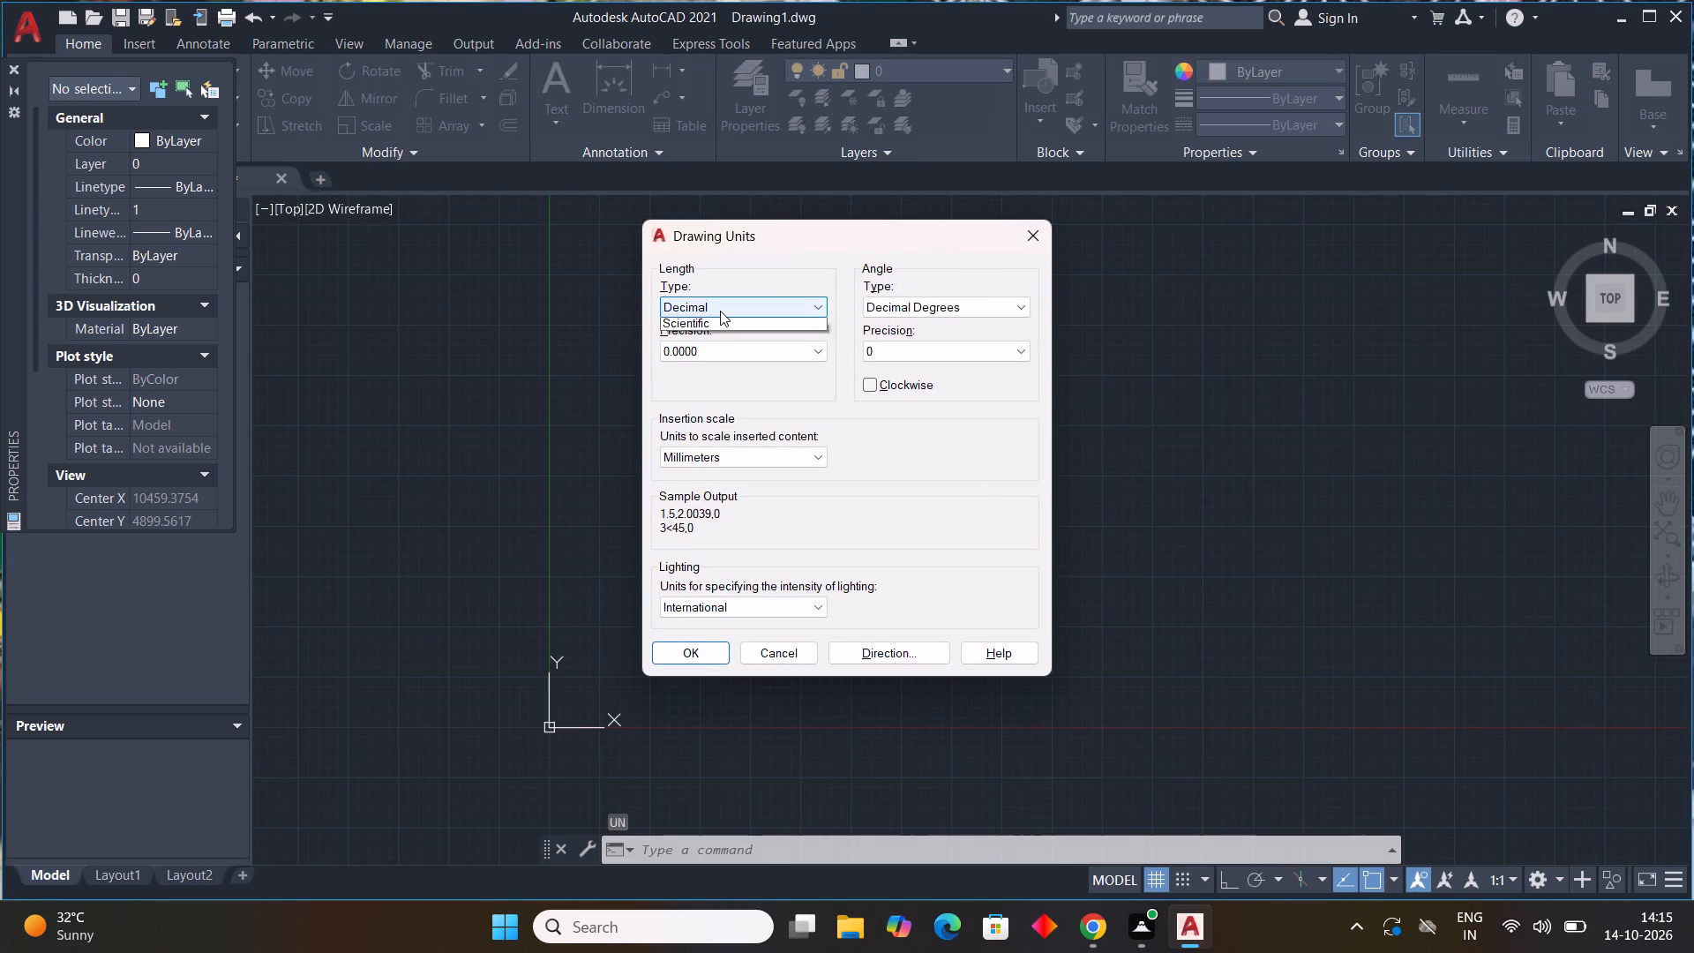
{"action": "left_click", "coordinate": [724, 356]}
{"action": "left_click", "coordinate": [723, 349]}
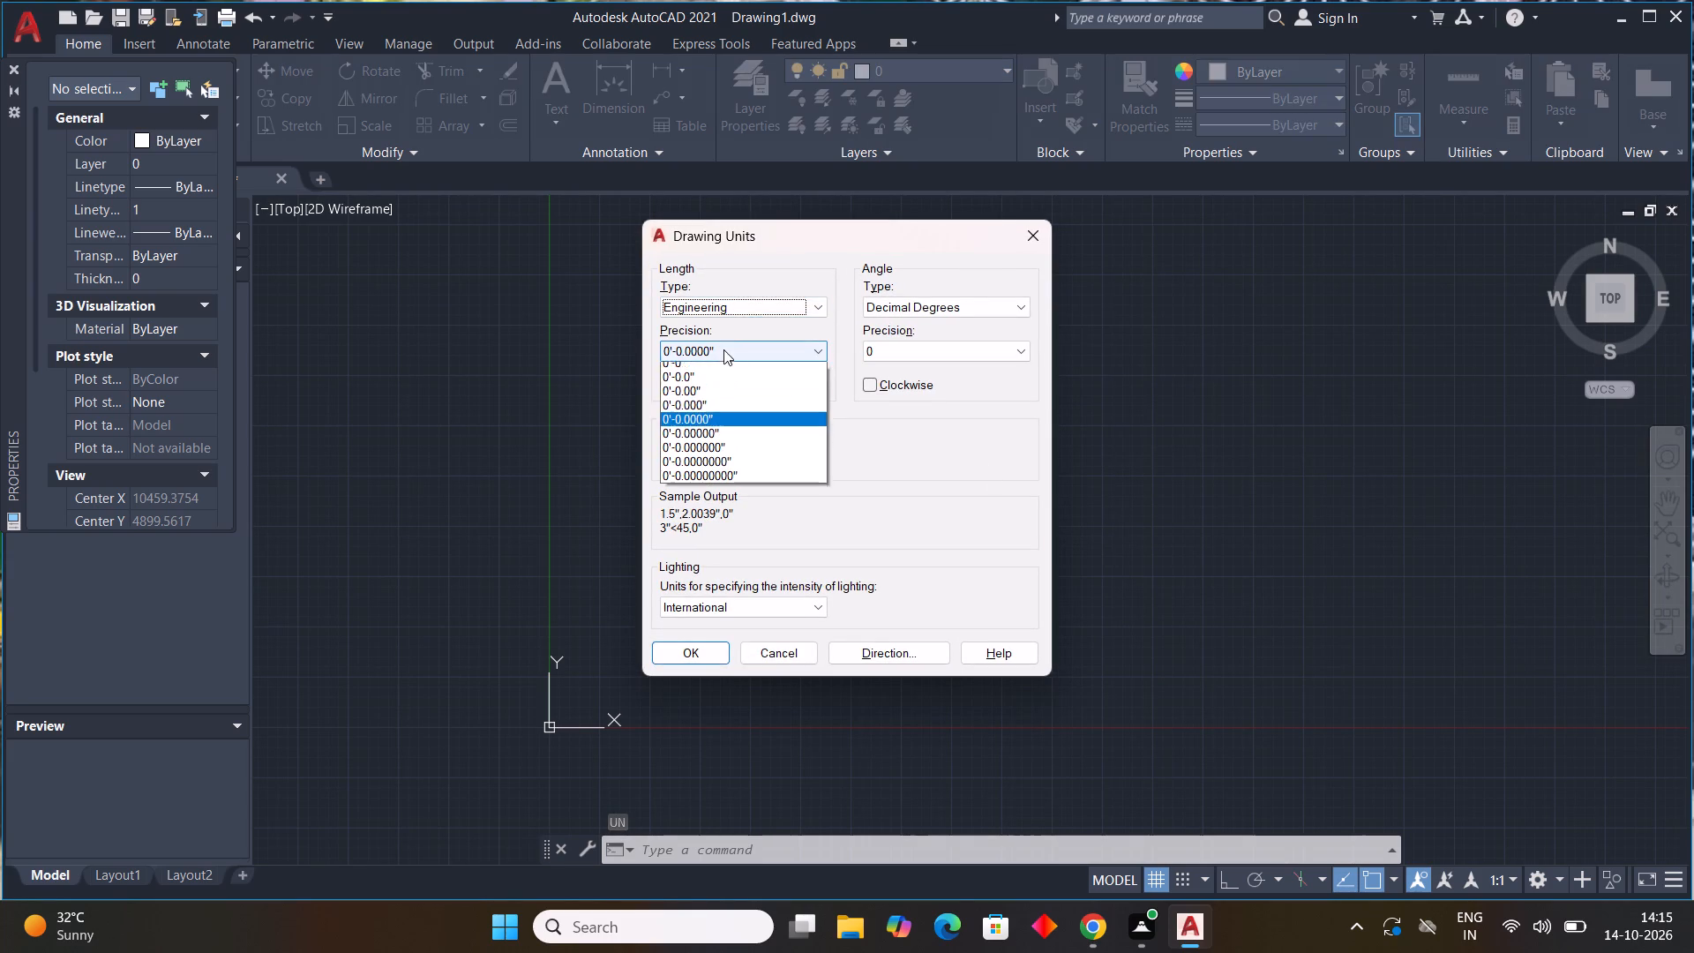
{"action": "left_click", "coordinate": [716, 386]}
{"action": "left_click", "coordinate": [709, 450]}
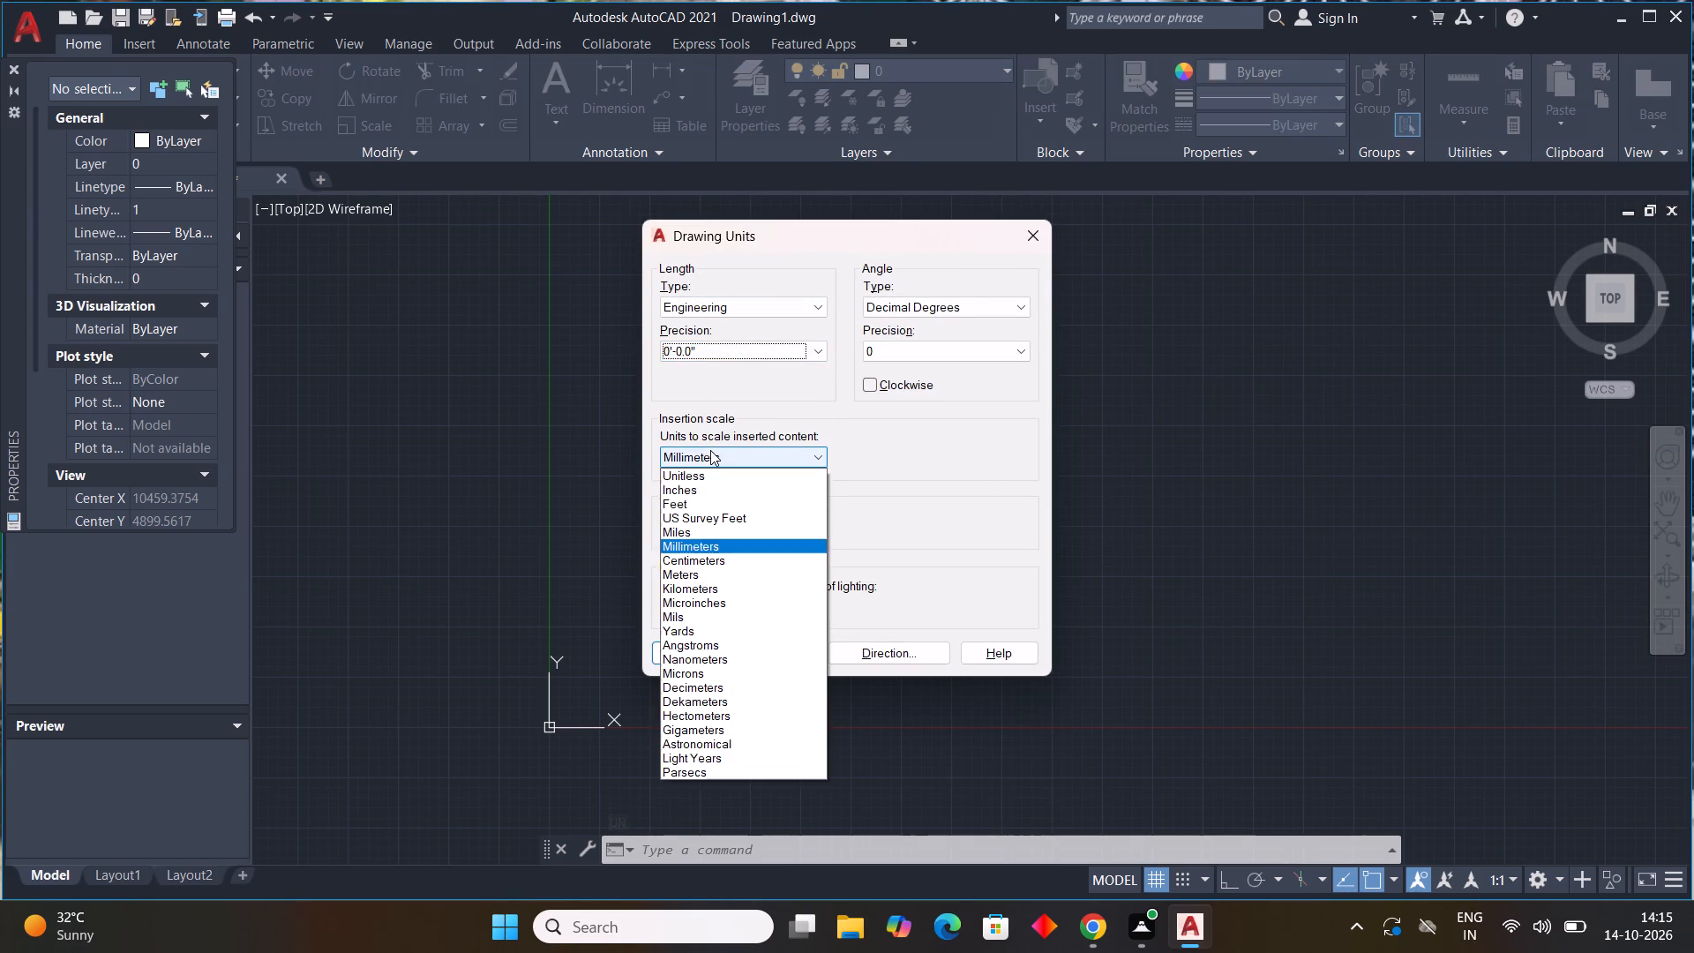
{"action": "left_click", "coordinate": [710, 487]}
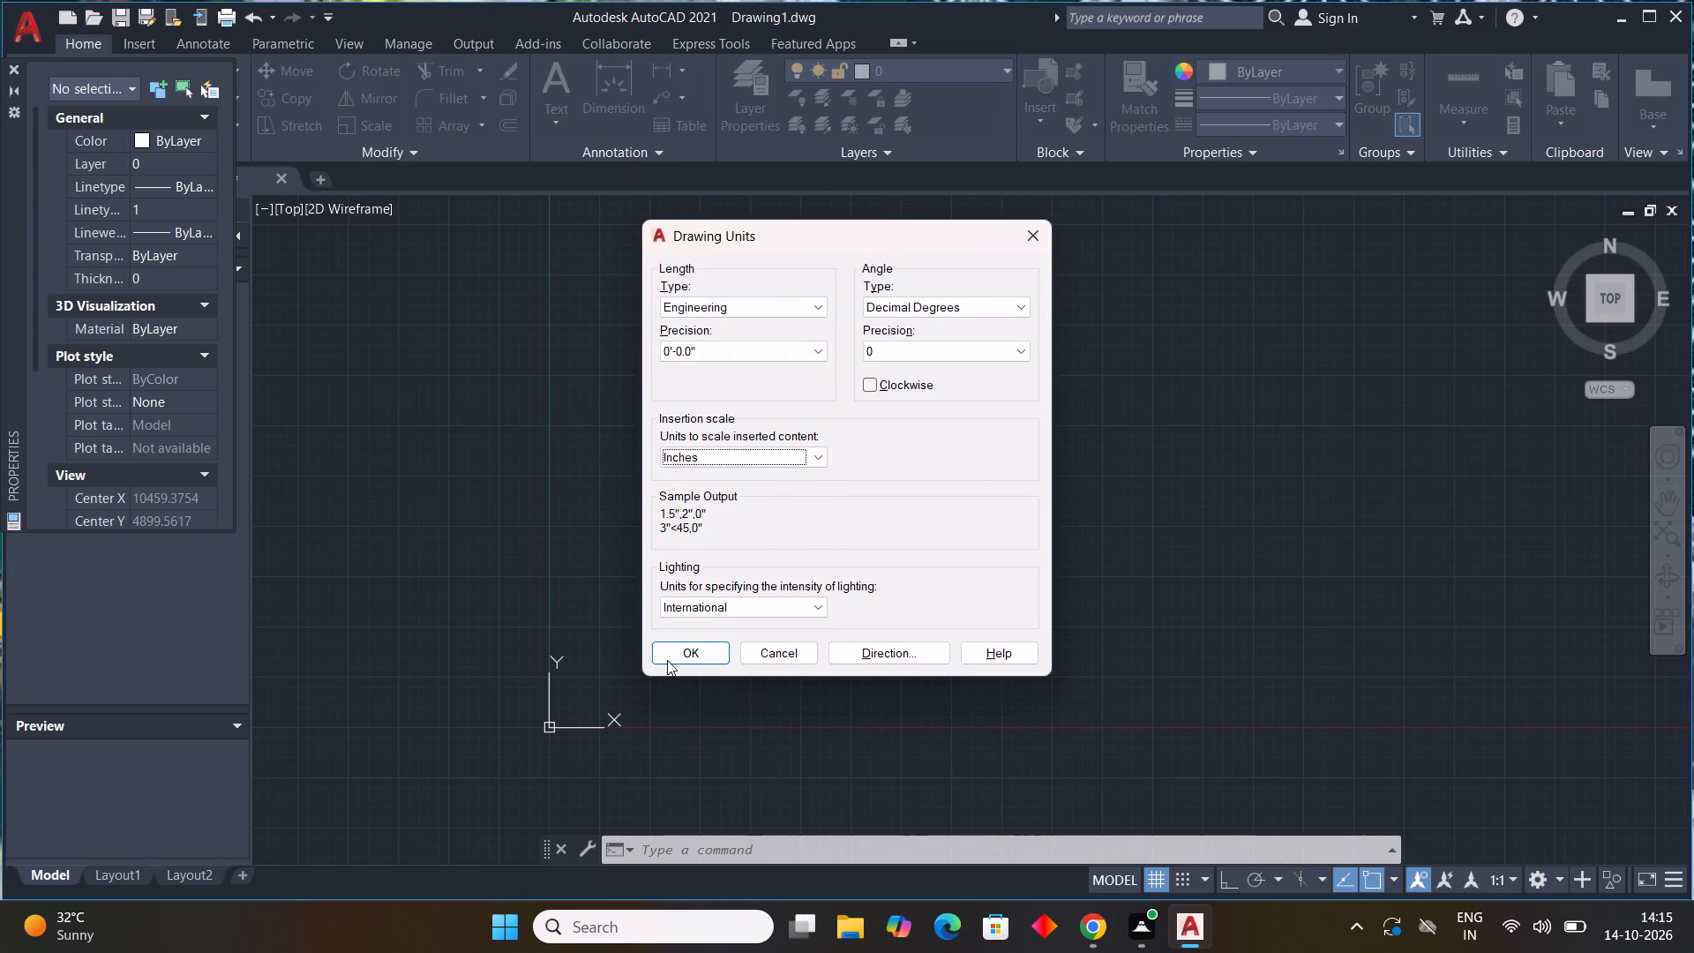
{"action": "left_click", "coordinate": [670, 651]}
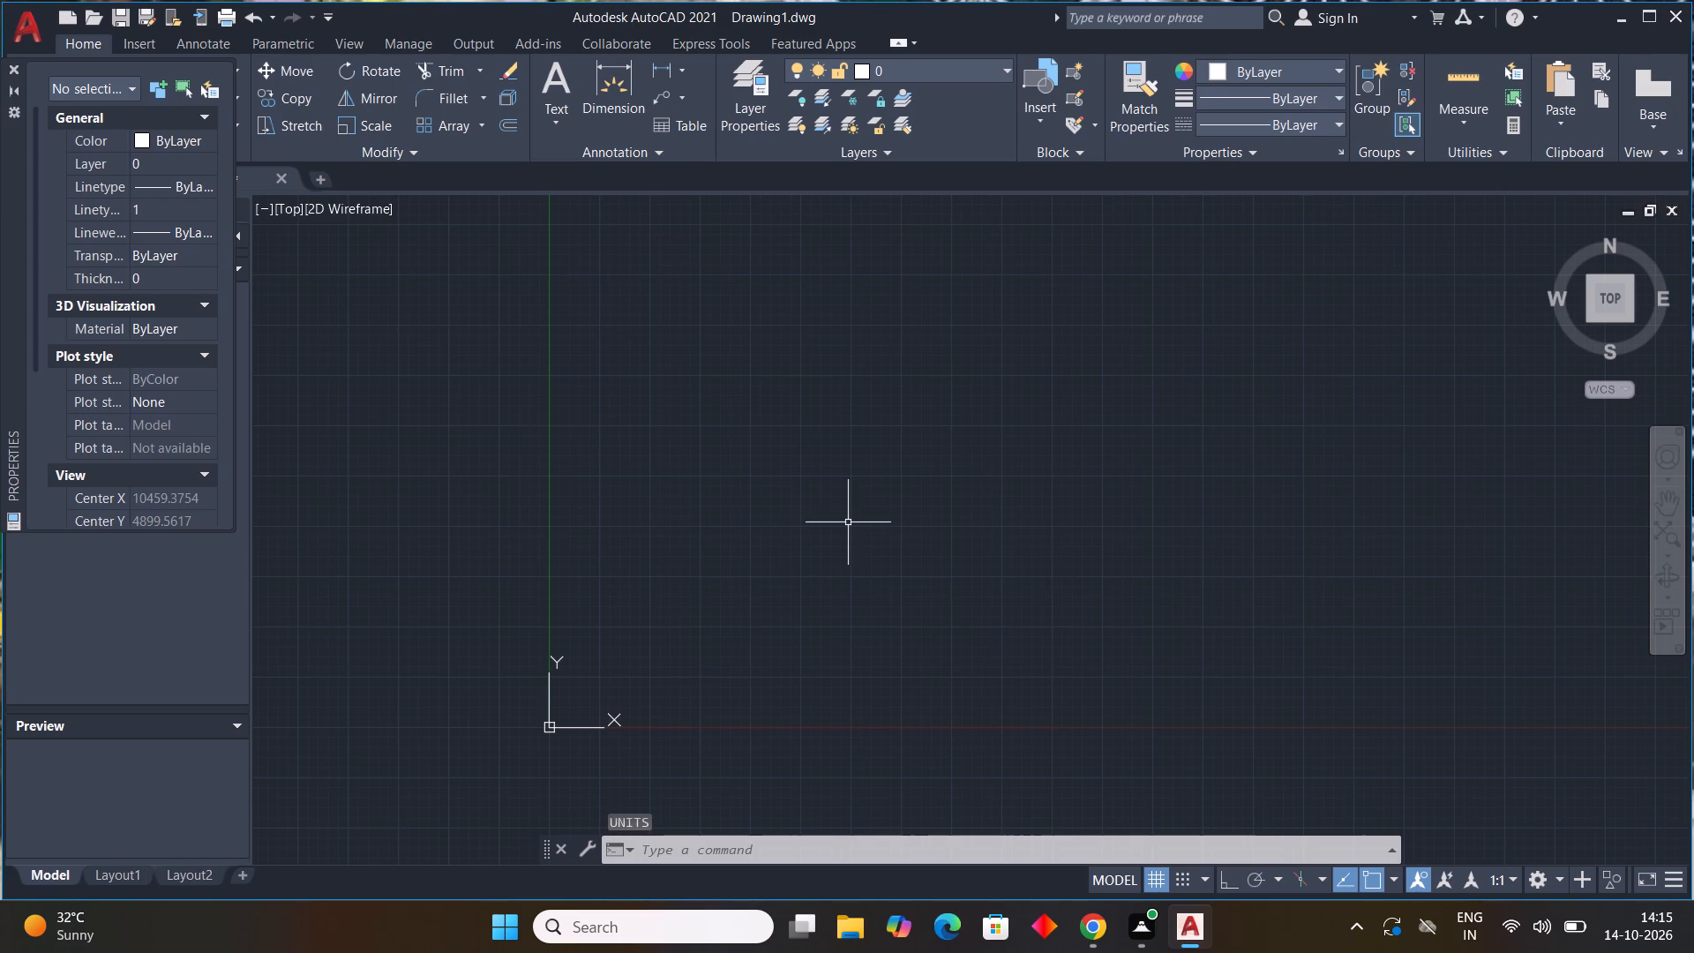
Set the ISO-25 dimension style's primary units to Engineering, with 0'-0.0" precision and a 9" round-off.
{"action": "type", "text": "d"}
{"action": "key", "text": "space"}
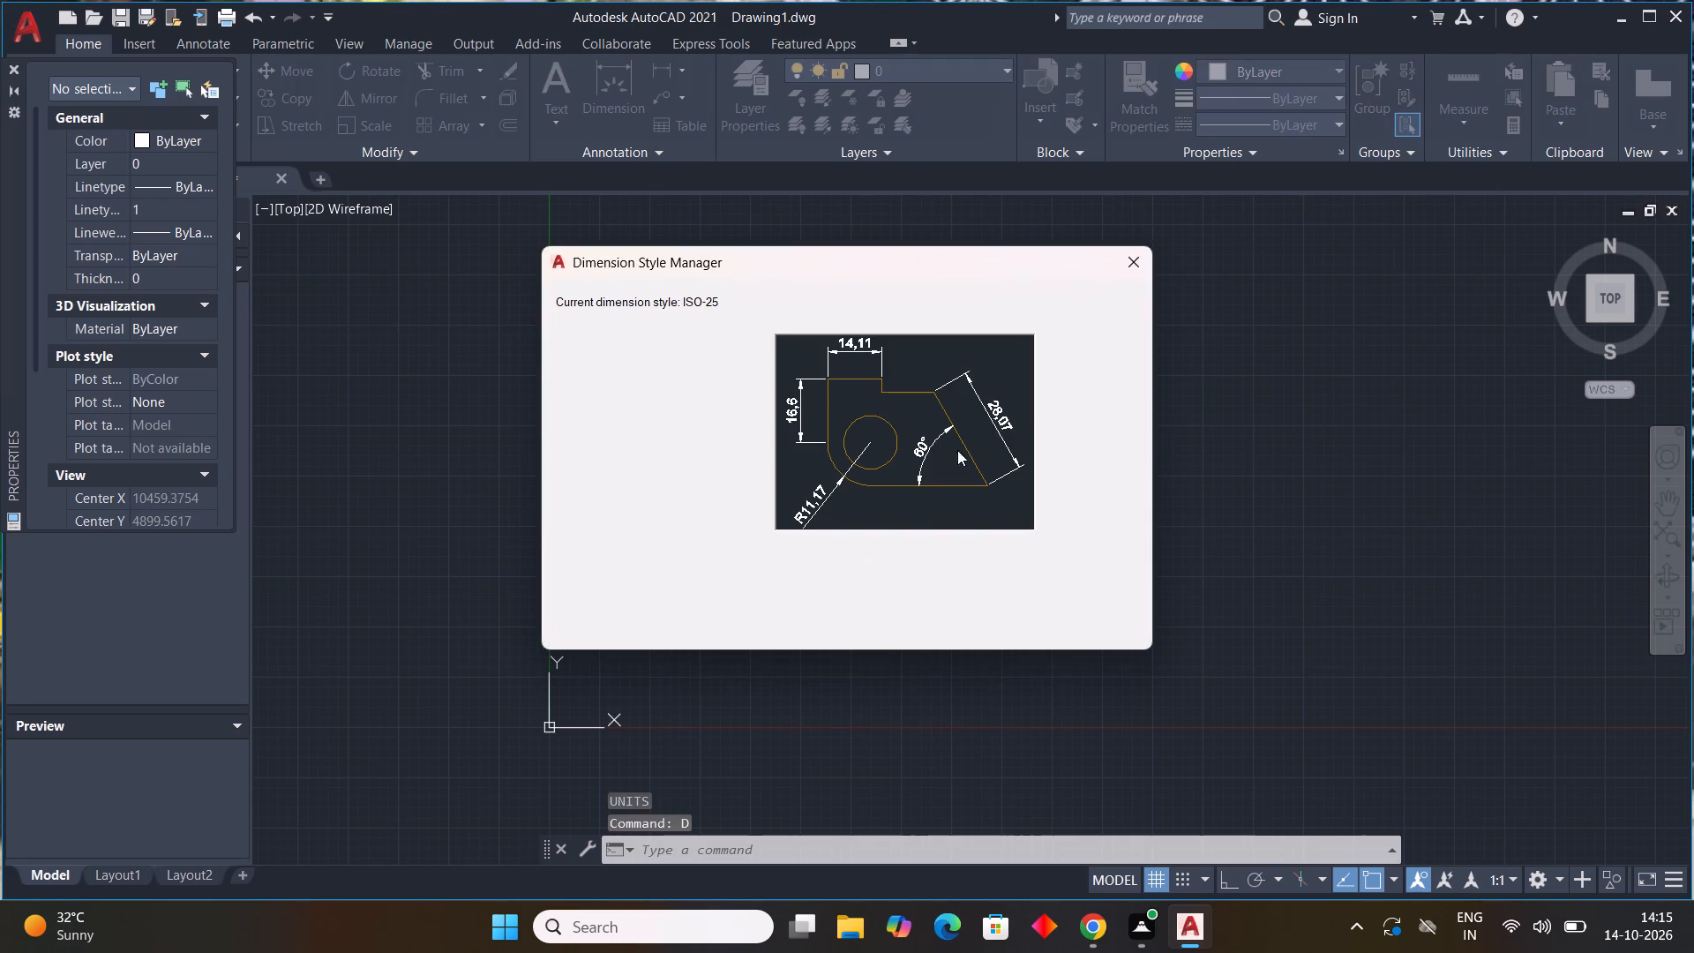
{"action": "left_click", "coordinate": [1075, 411]}
{"action": "left_click", "coordinate": [1066, 407]}
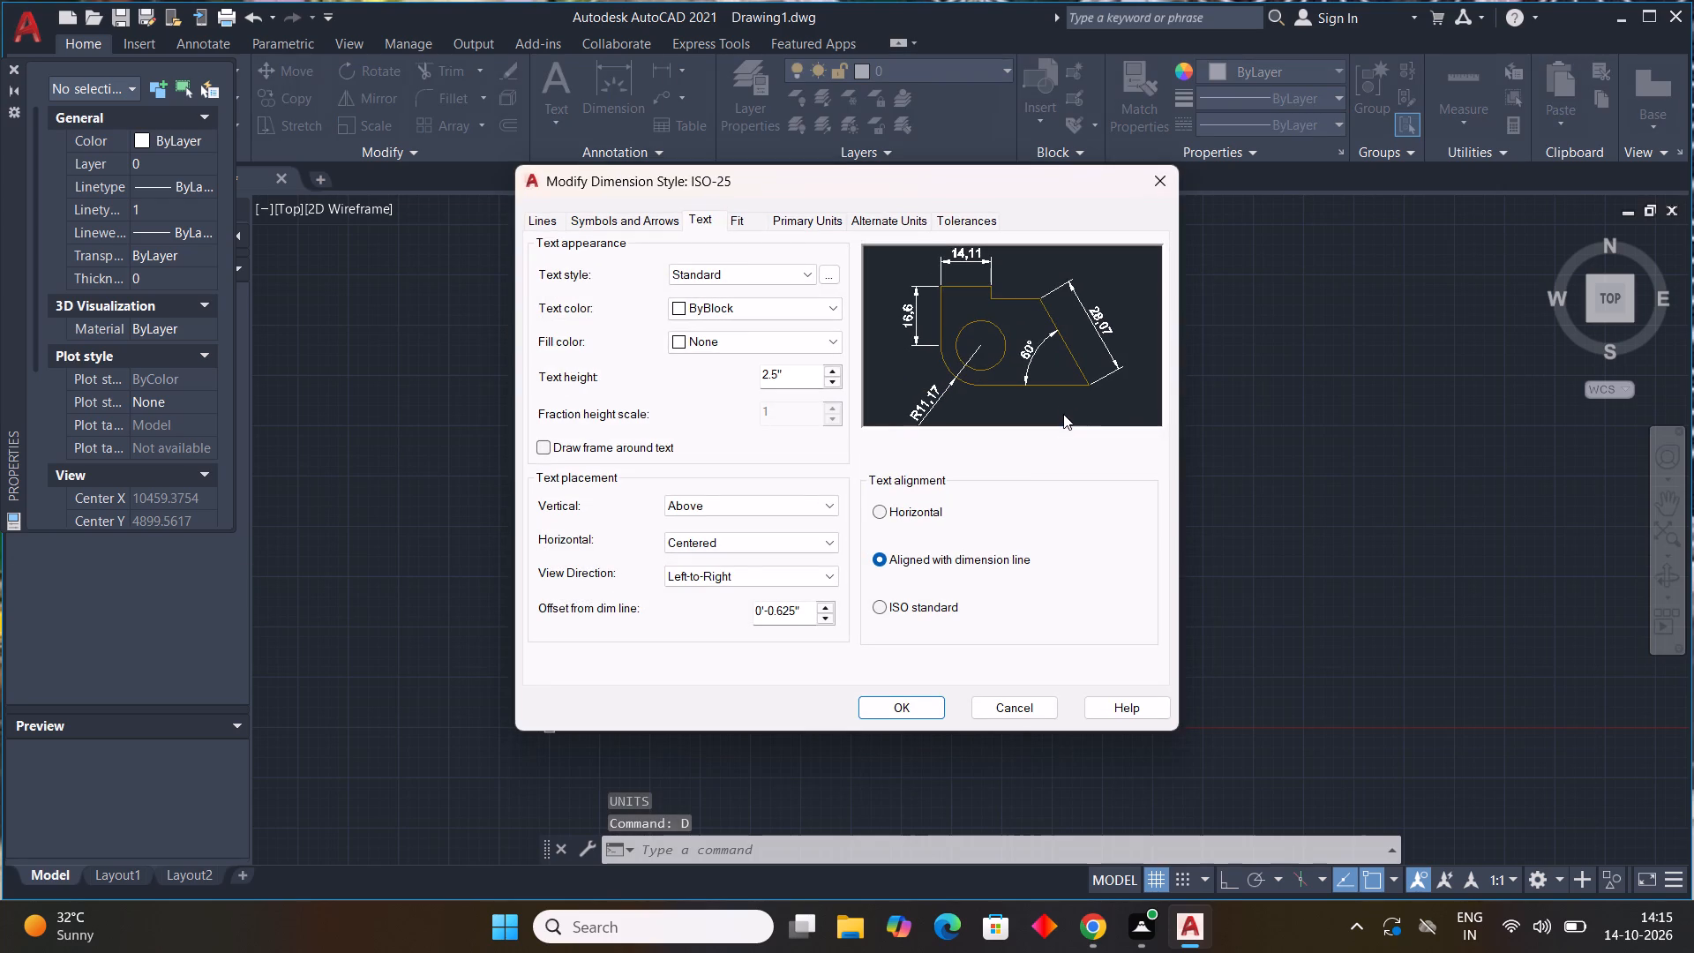
{"action": "left_click", "coordinate": [797, 224]}
{"action": "left_click", "coordinate": [795, 274]}
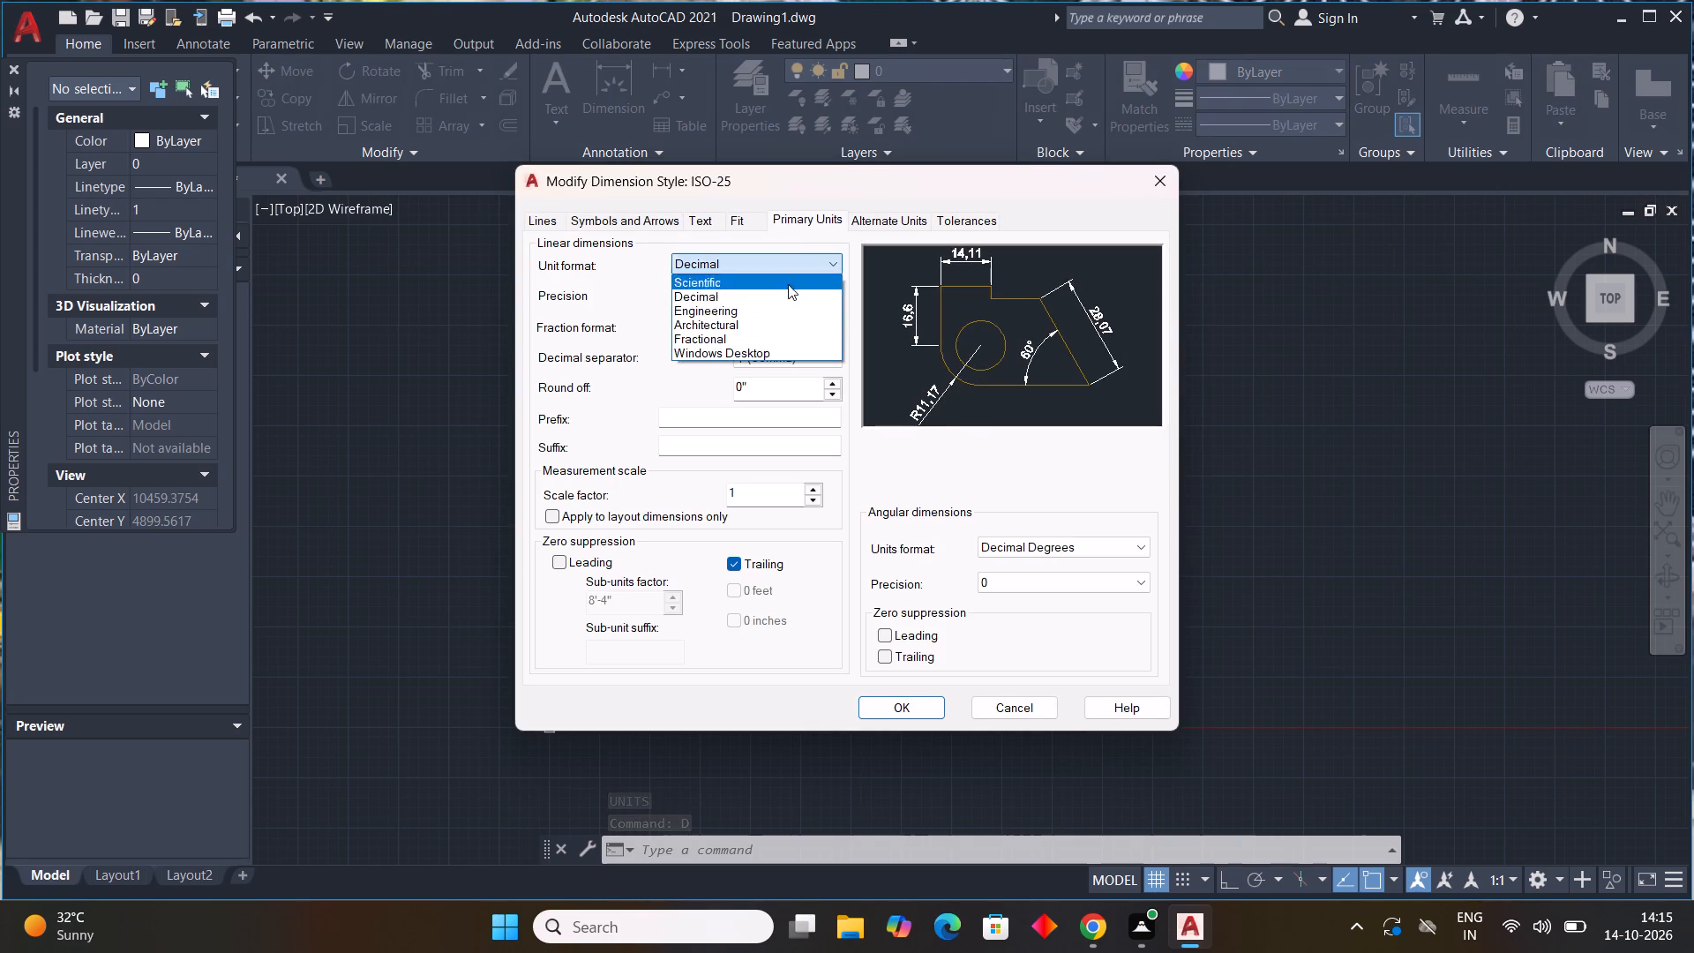
{"action": "left_click", "coordinate": [787, 309]}
{"action": "left_click", "coordinate": [690, 295]}
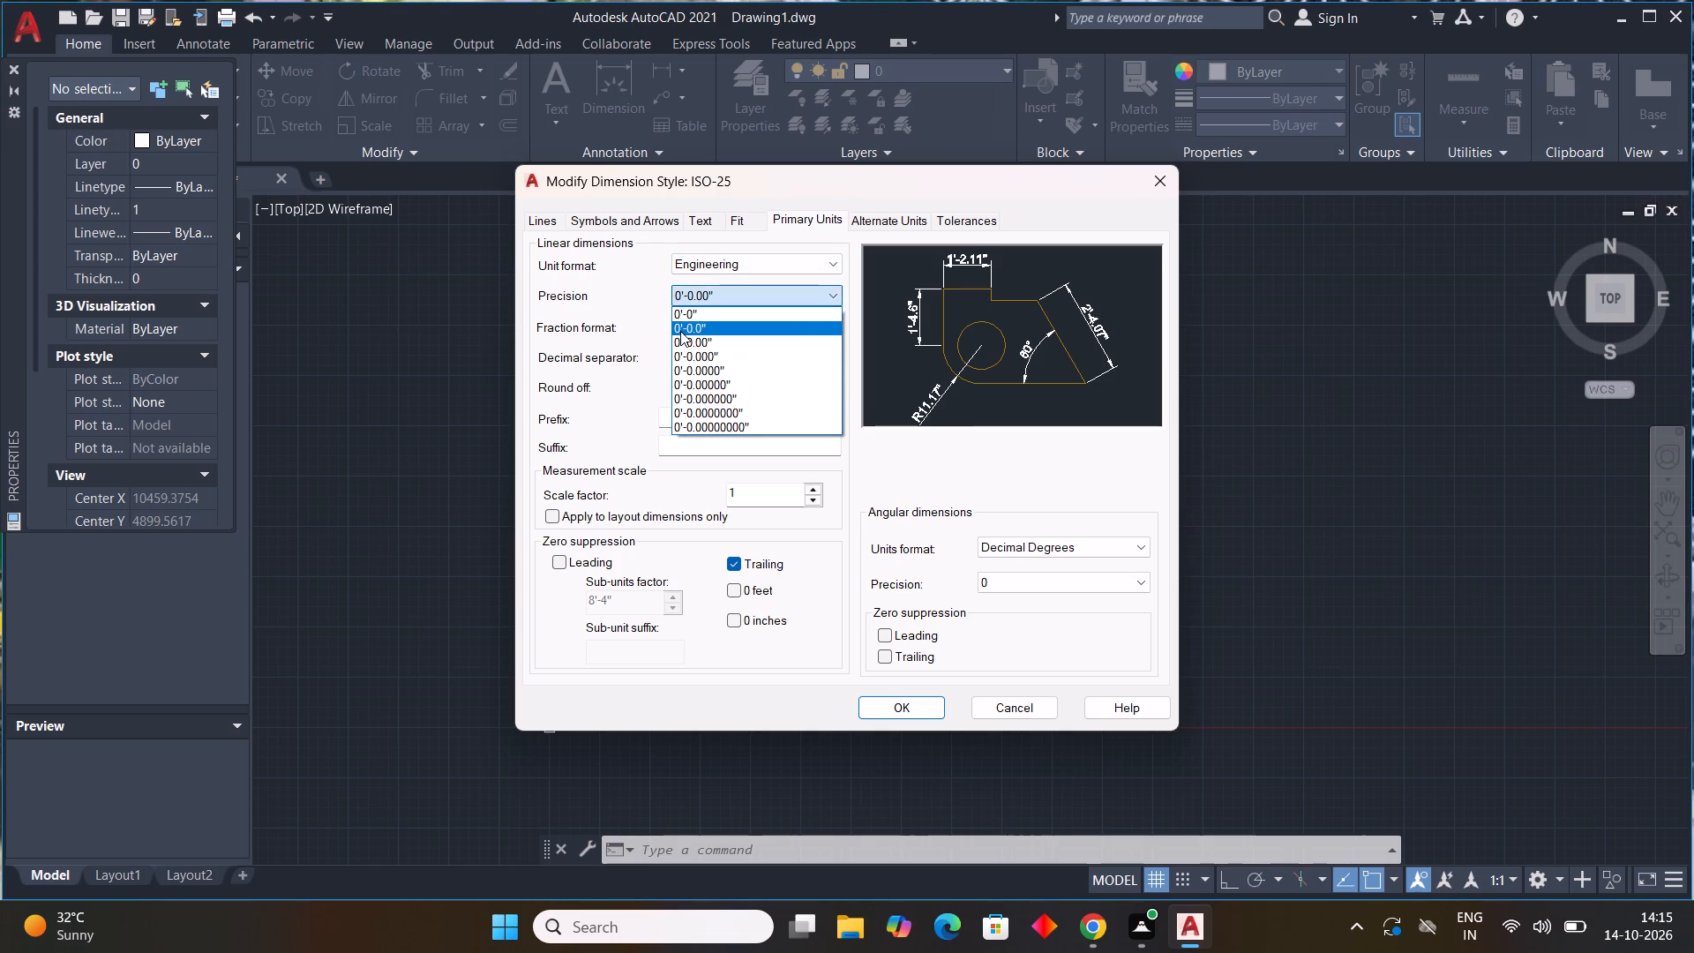
{"action": "left_click", "coordinate": [680, 331]}
{"action": "left_click_drag", "start_coordinate": [769, 385], "coordinate": [498, 390]}
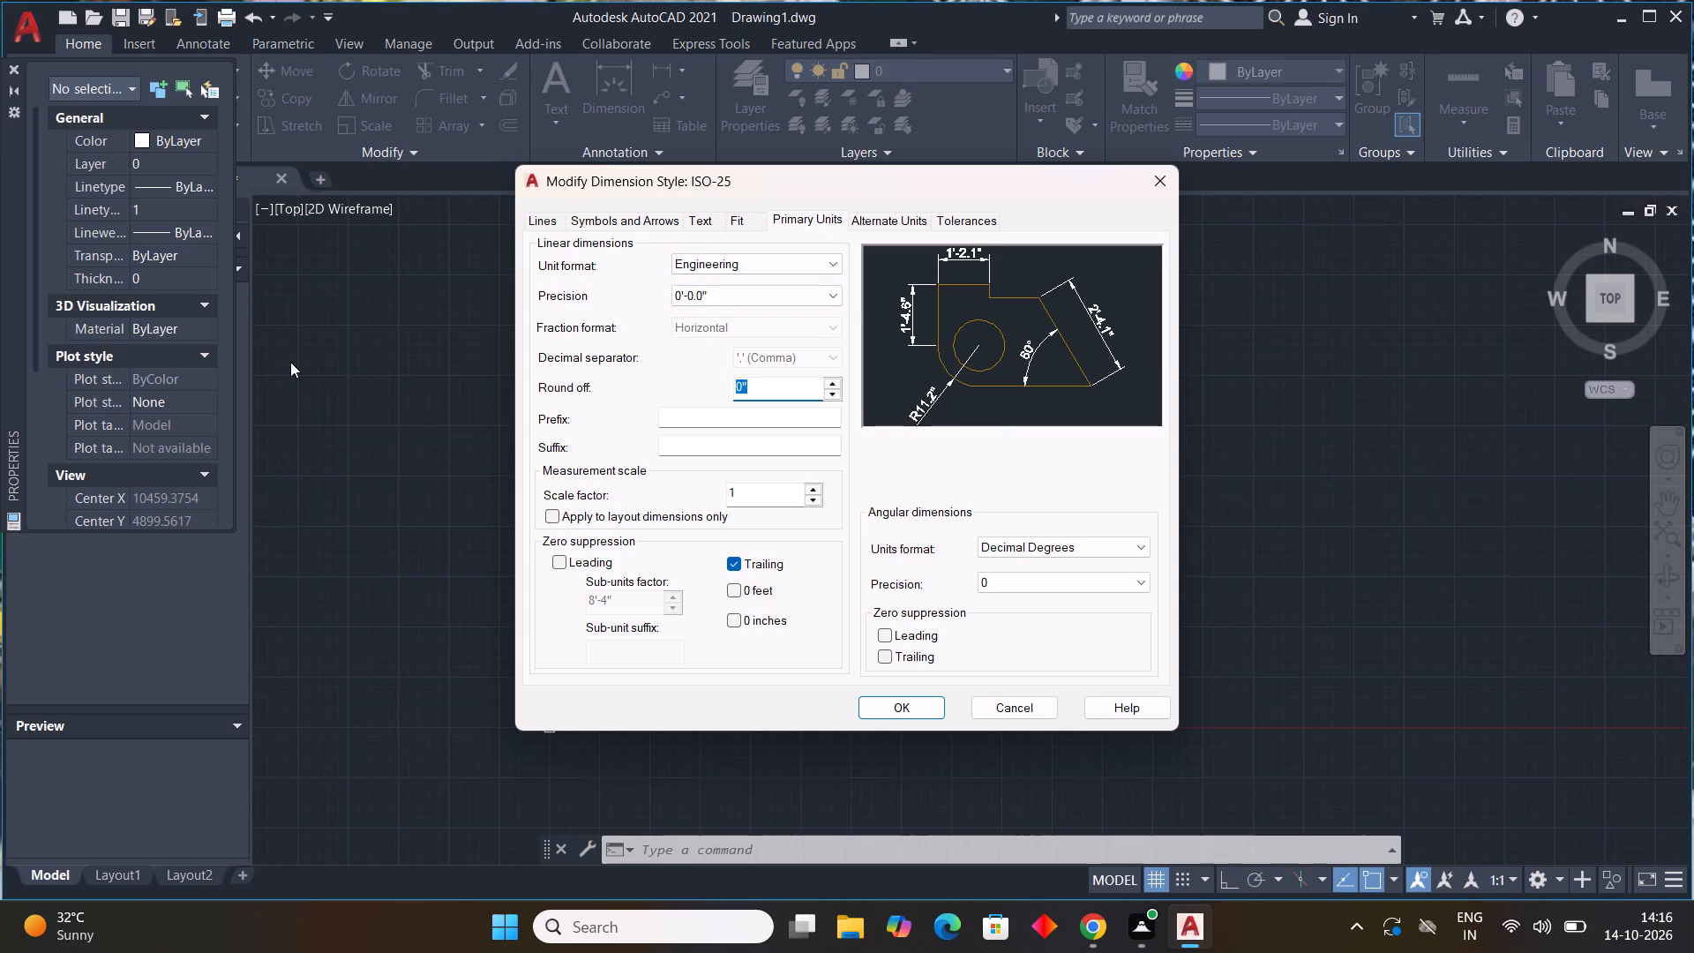
{"action": "type", "text": "9\""}
{"action": "key", "text": "Return"}
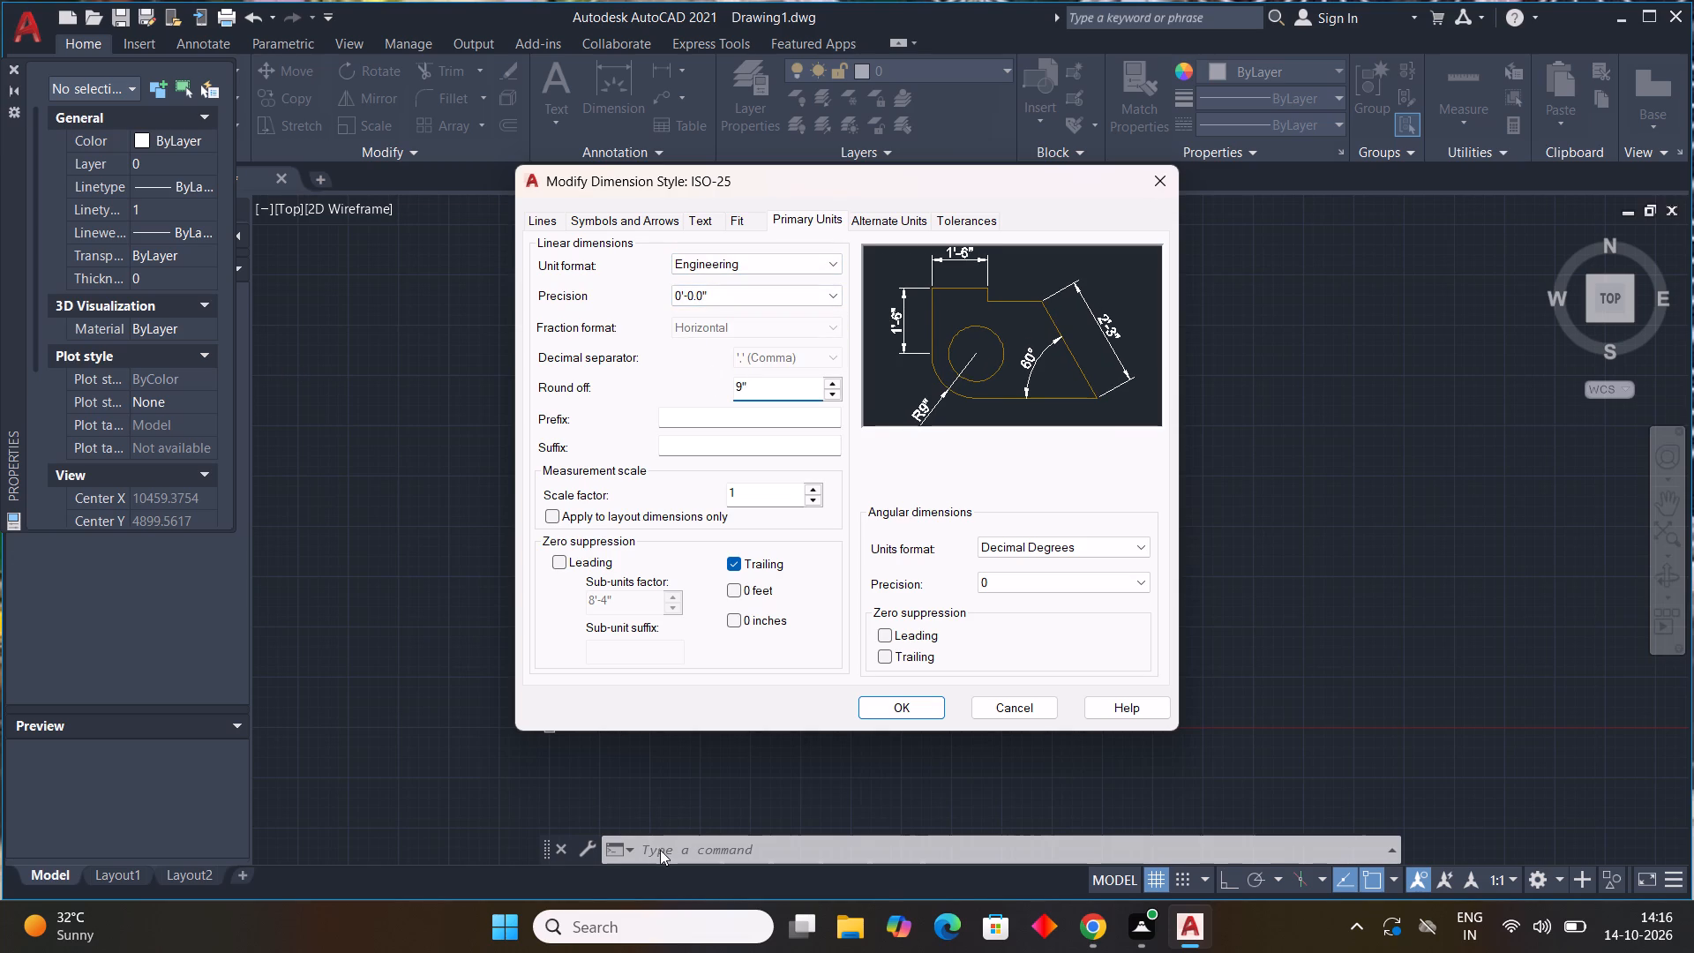
Set the ISO-25 dimension style's text height and arrow size to 9" and accept the style changes.
{"action": "left_click", "coordinate": [707, 223]}
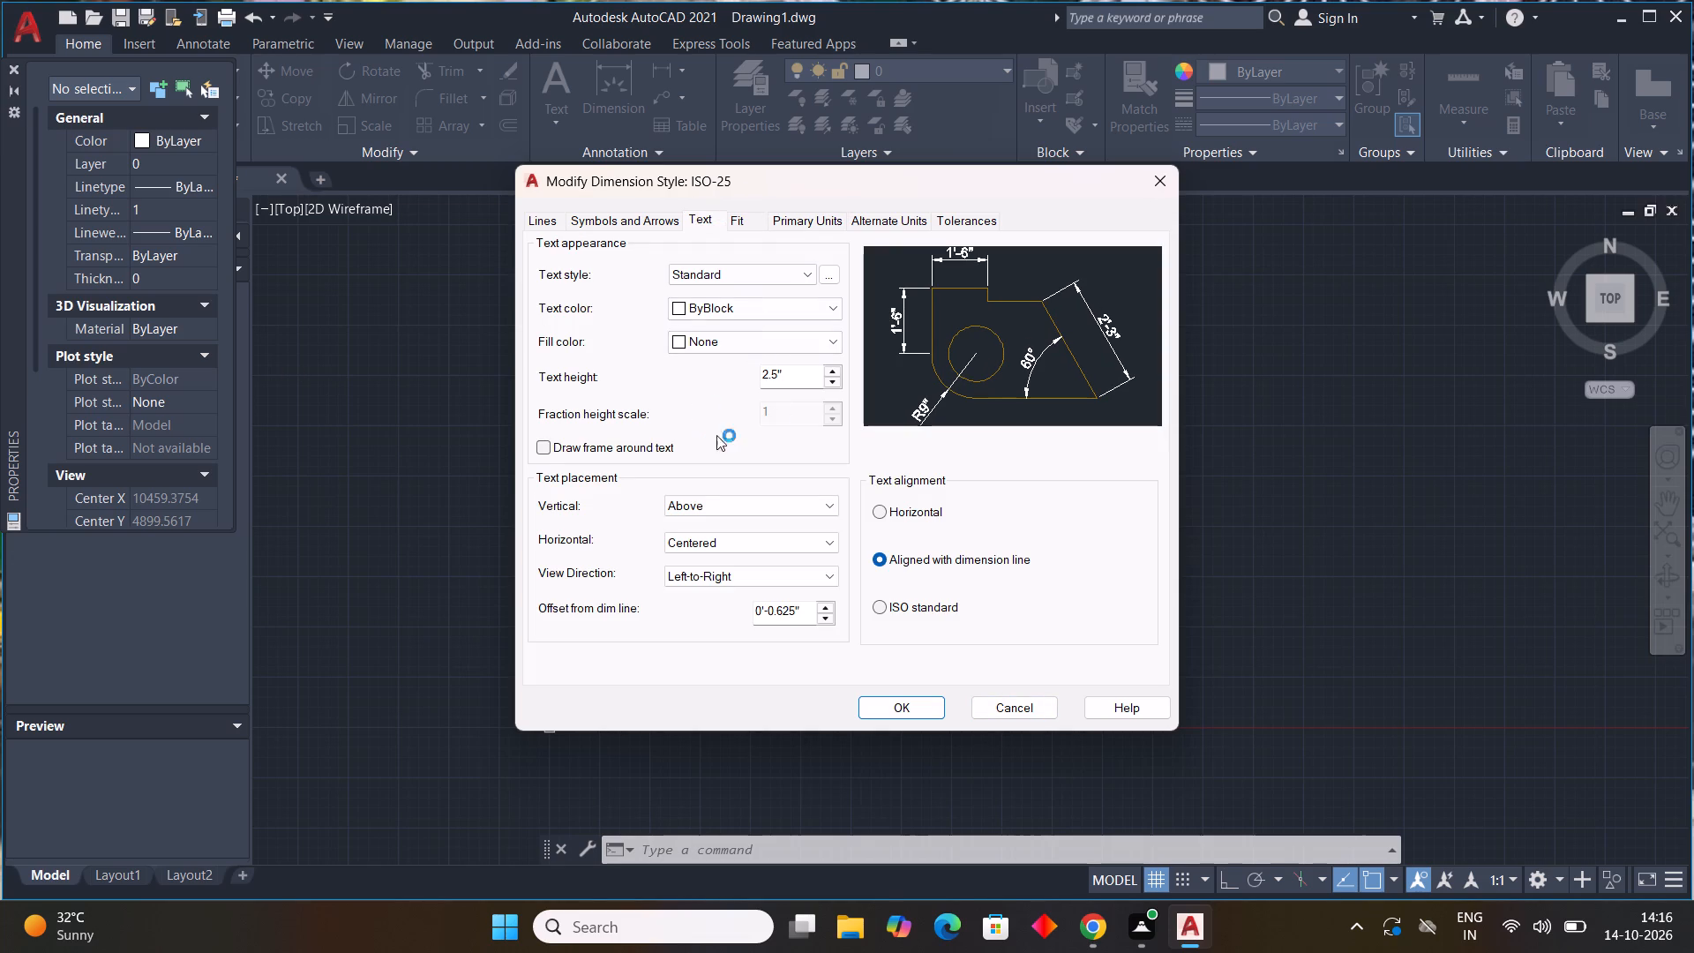
{"action": "left_click_drag", "start_coordinate": [803, 373], "coordinate": [252, 374]}
{"action": "type", "text": "9\""}
{"action": "key", "text": "Return"}
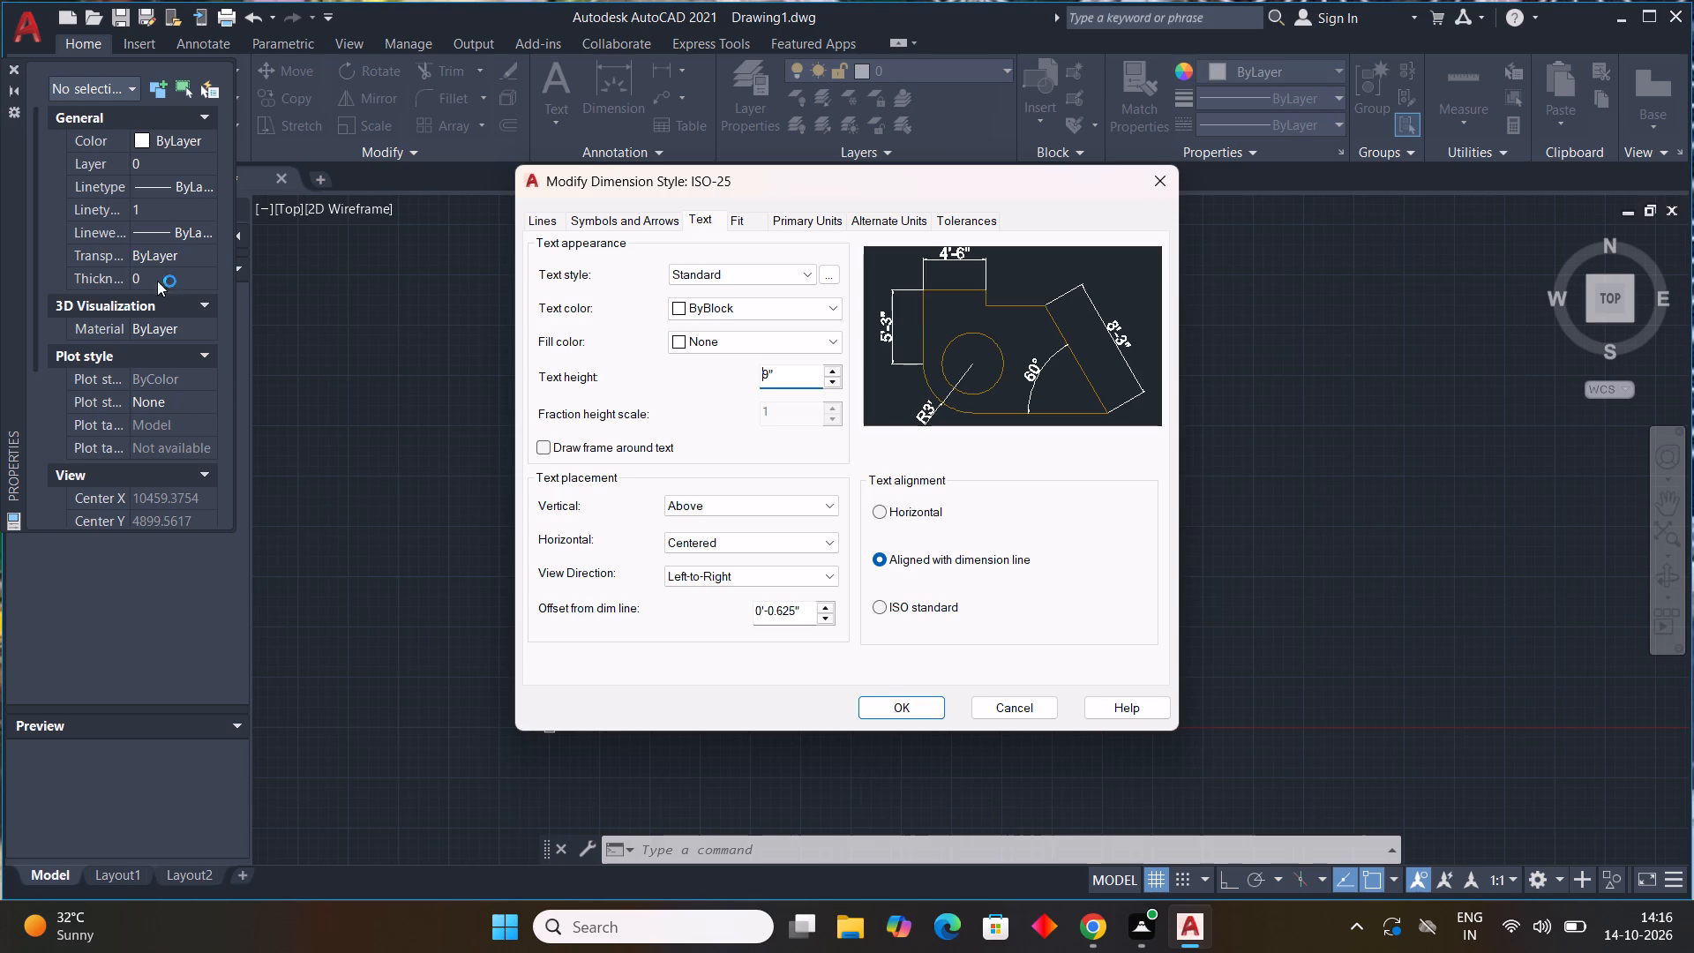
{"action": "left_click", "coordinate": [632, 218]}
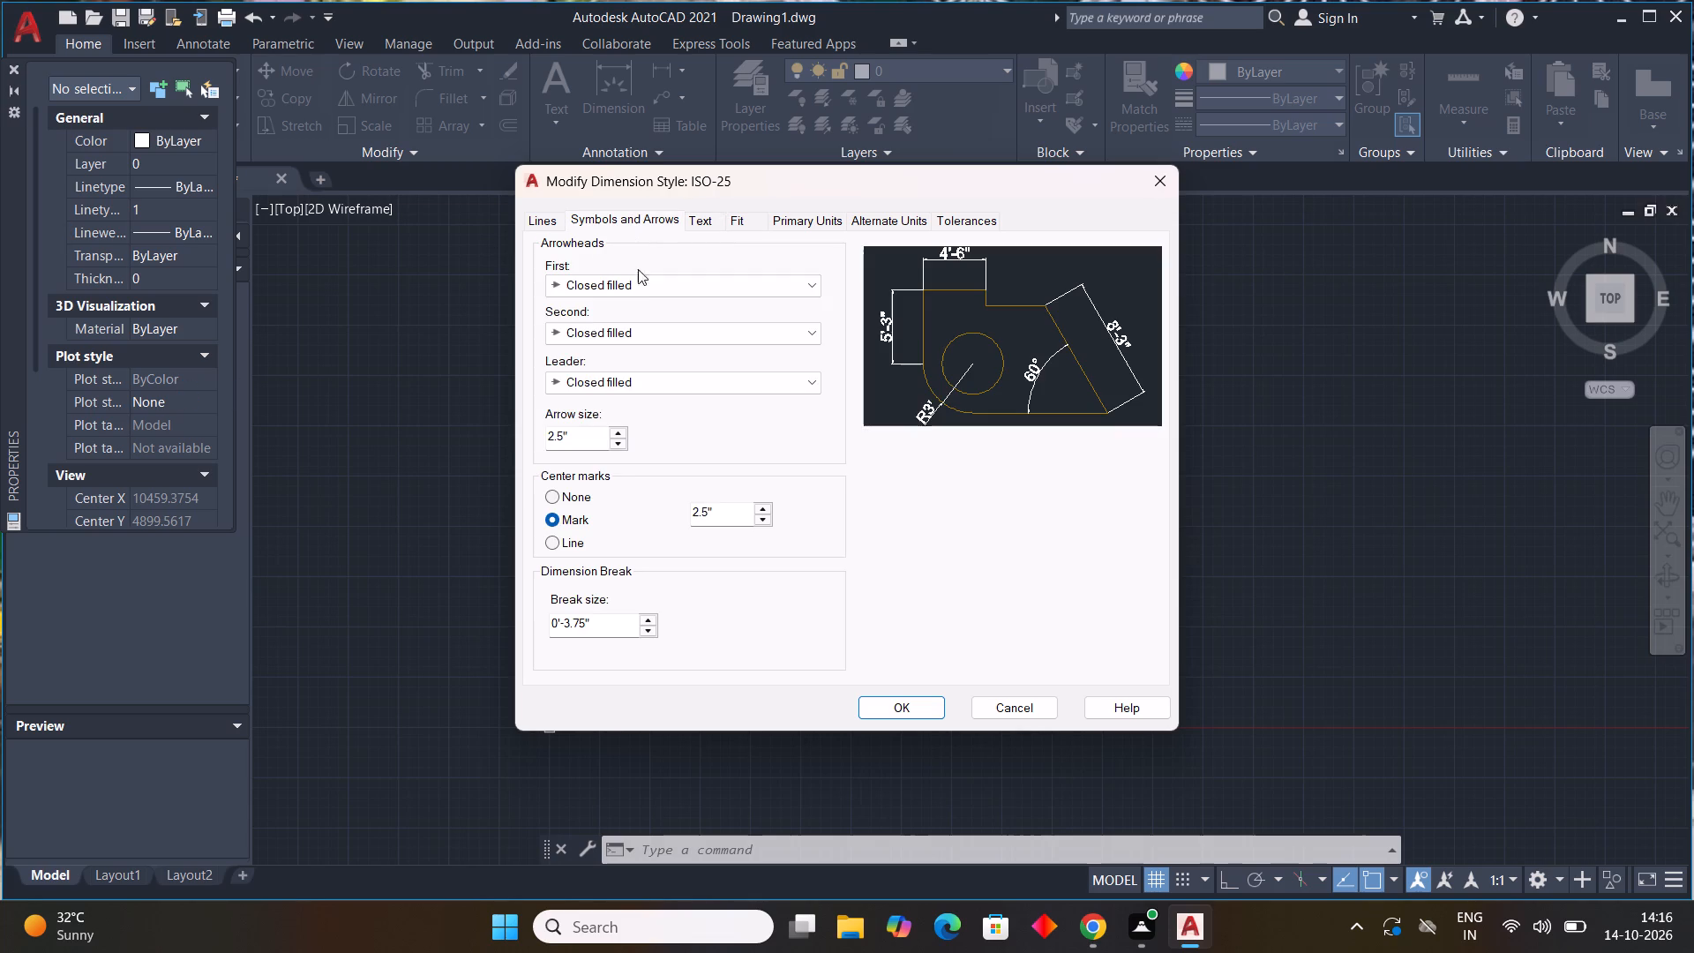
{"action": "left_click_drag", "start_coordinate": [600, 444], "coordinate": [0, 436]}
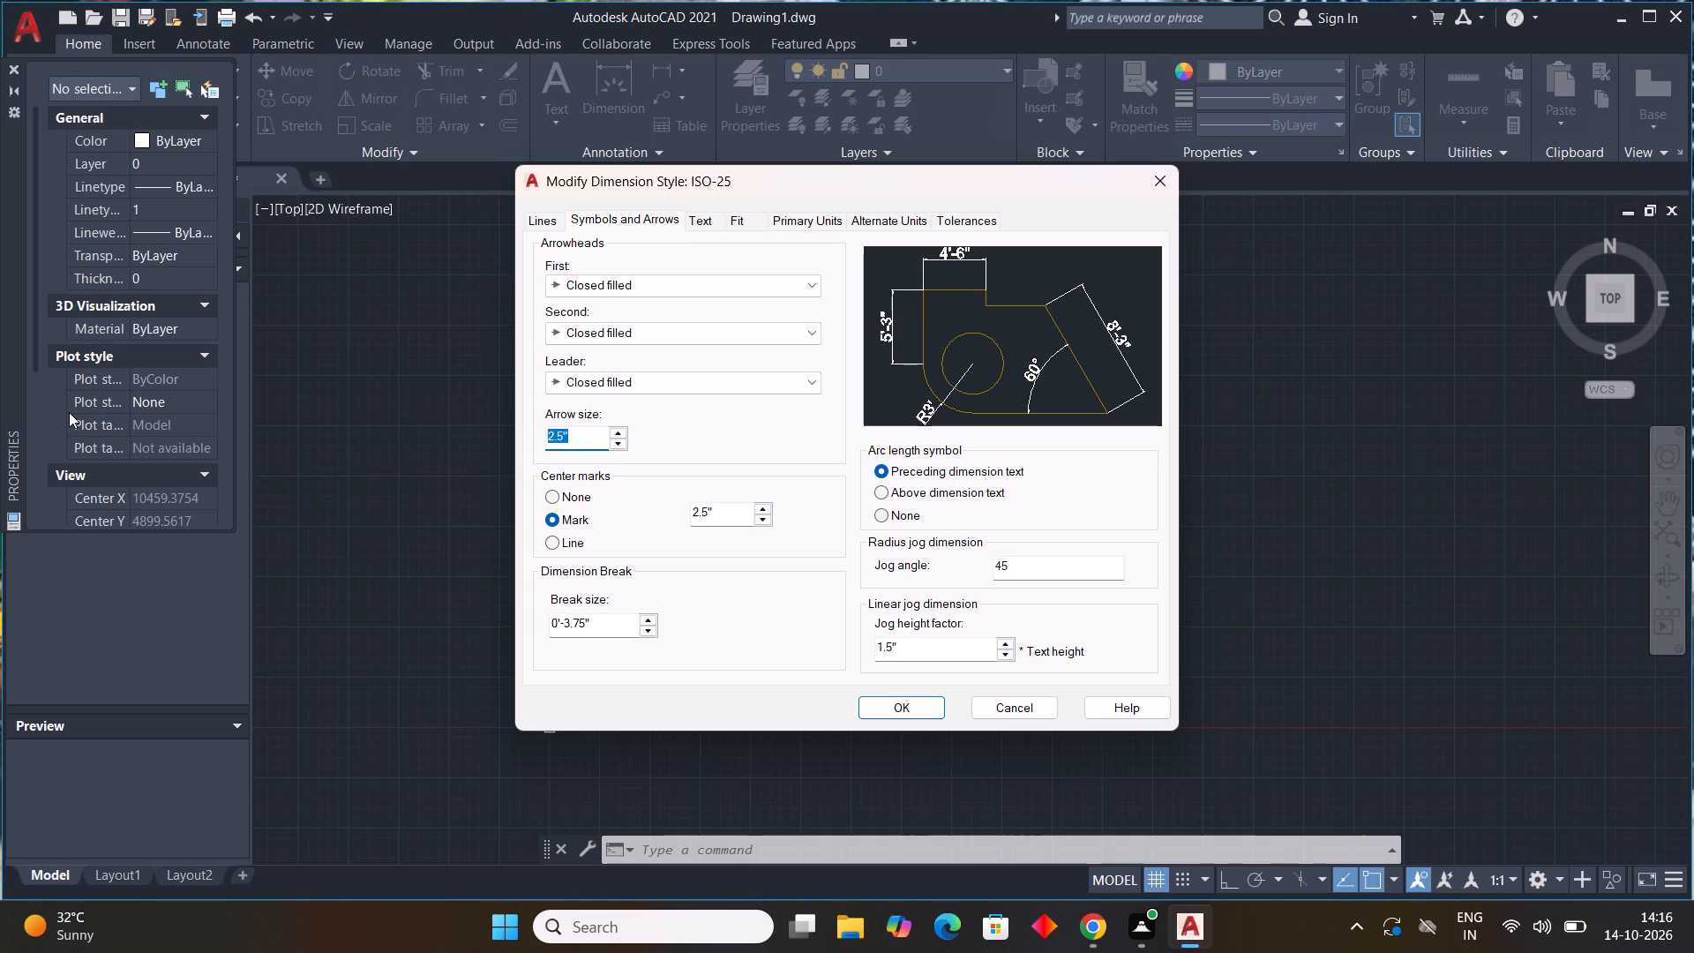
{"action": "type", "text": "9\""}
{"action": "left_click", "coordinate": [883, 703]}
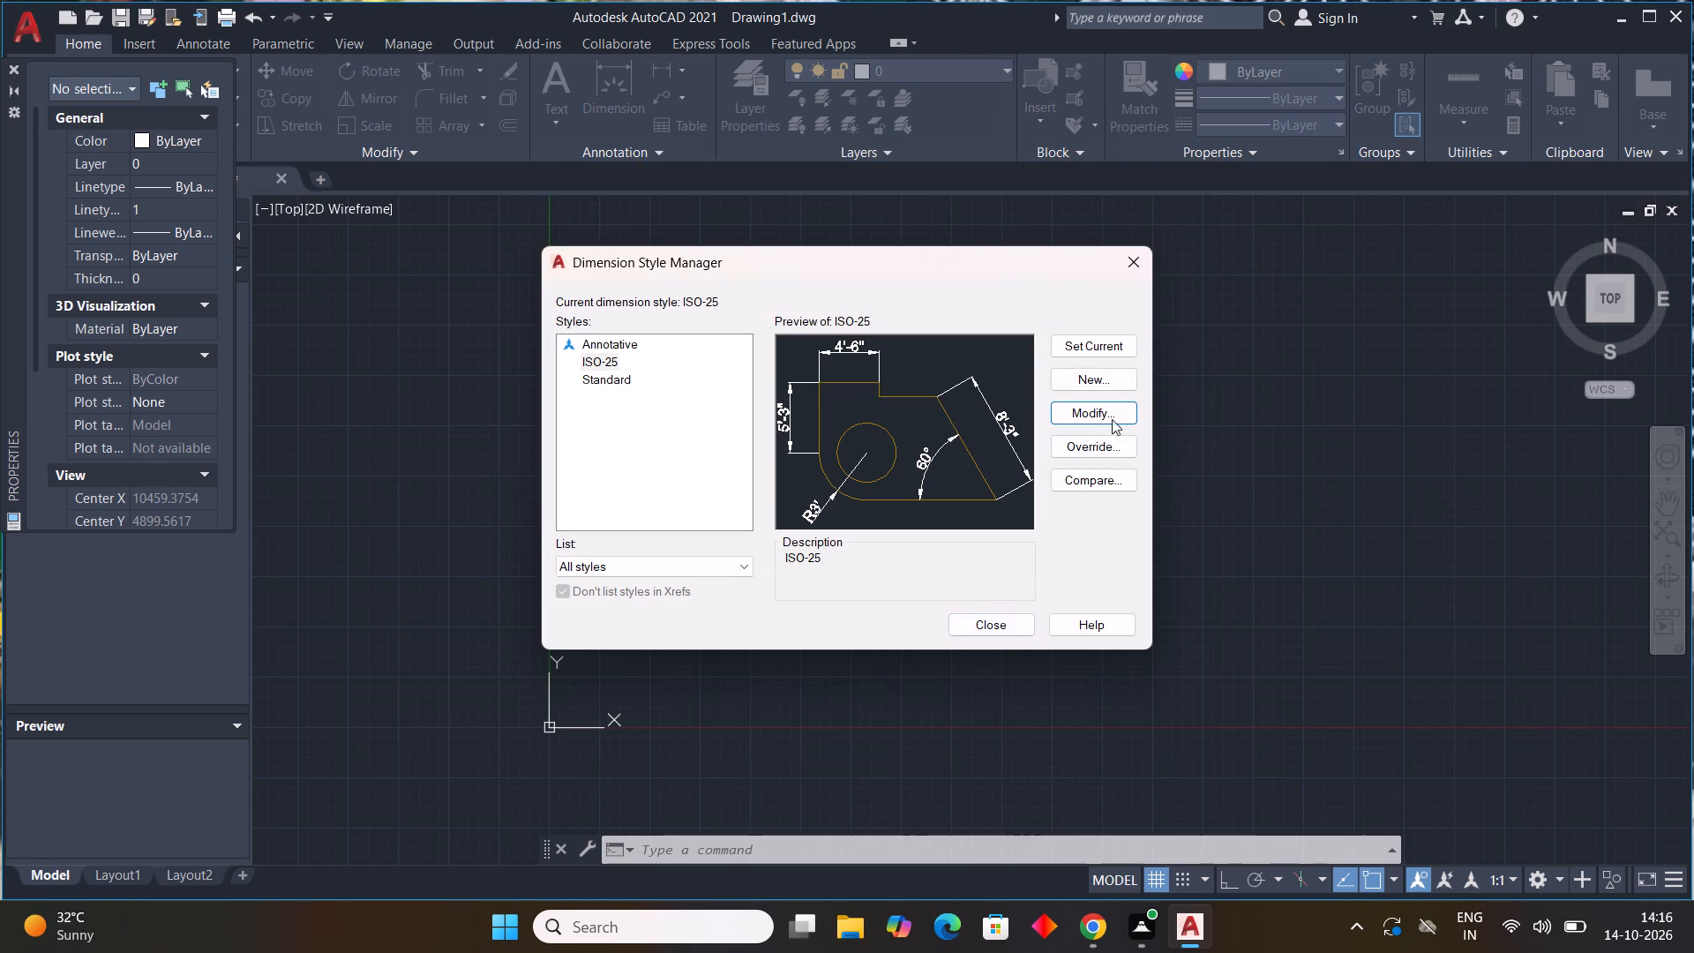
Make ISO-25 the current dimension style and close the Dimension Style Manager.
{"action": "double_click", "coordinate": [1120, 346]}
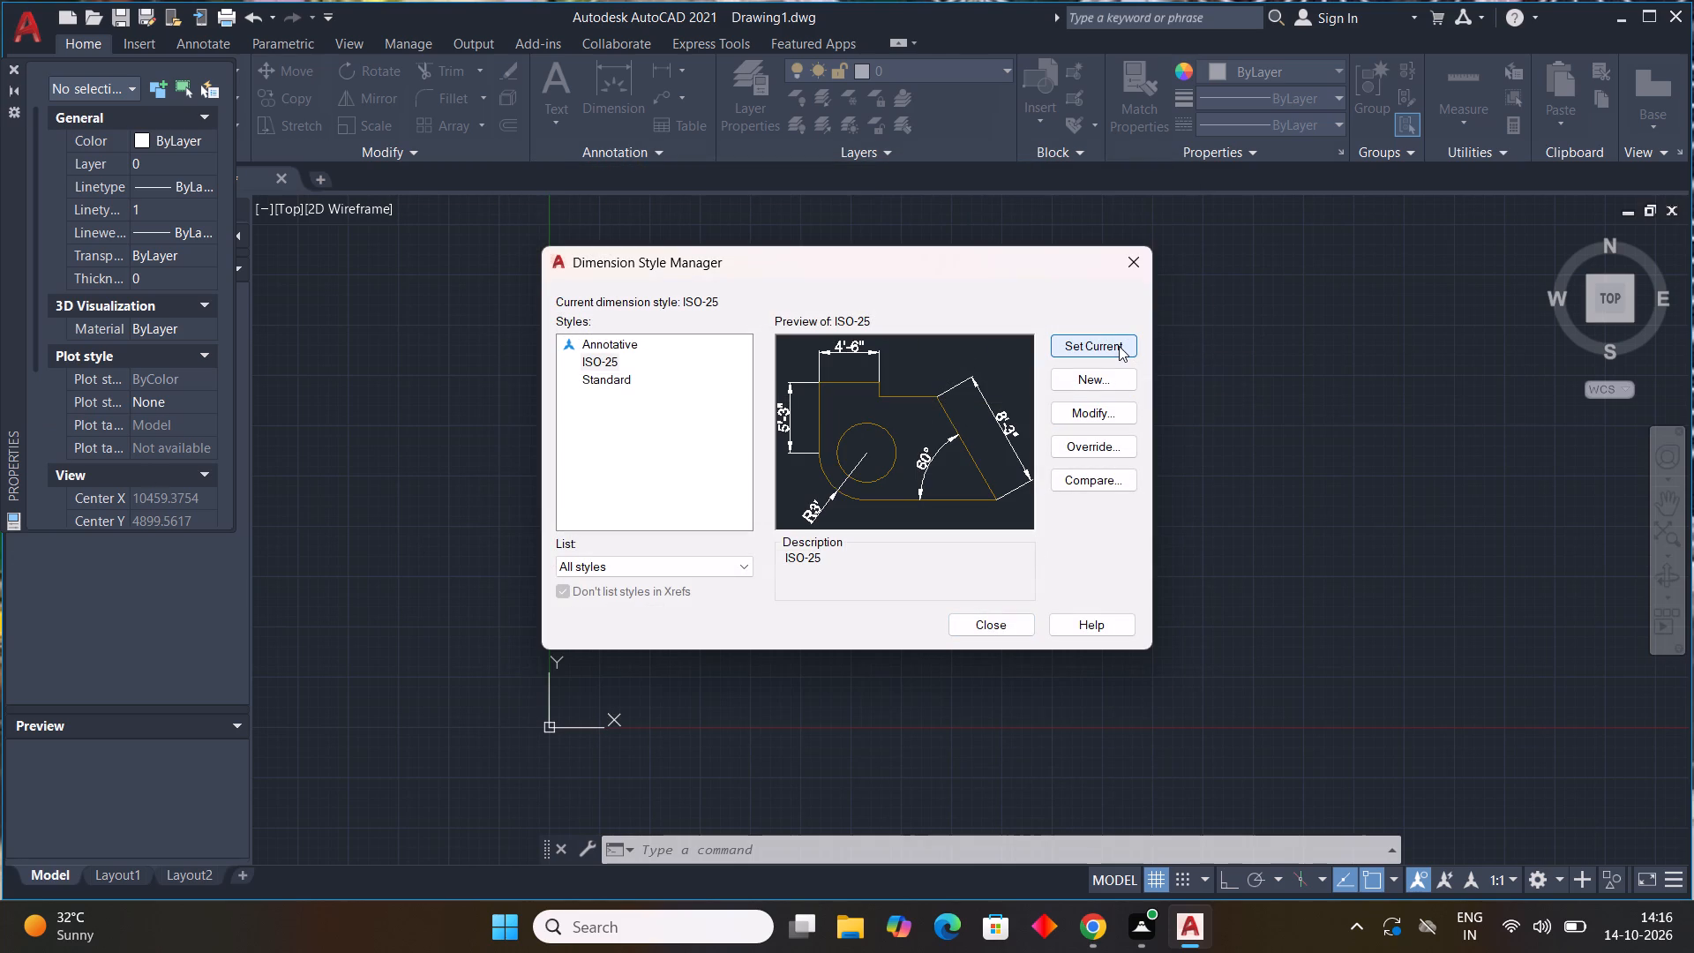
{"action": "left_click", "coordinate": [1109, 344]}
{"action": "left_click", "coordinate": [996, 630]}
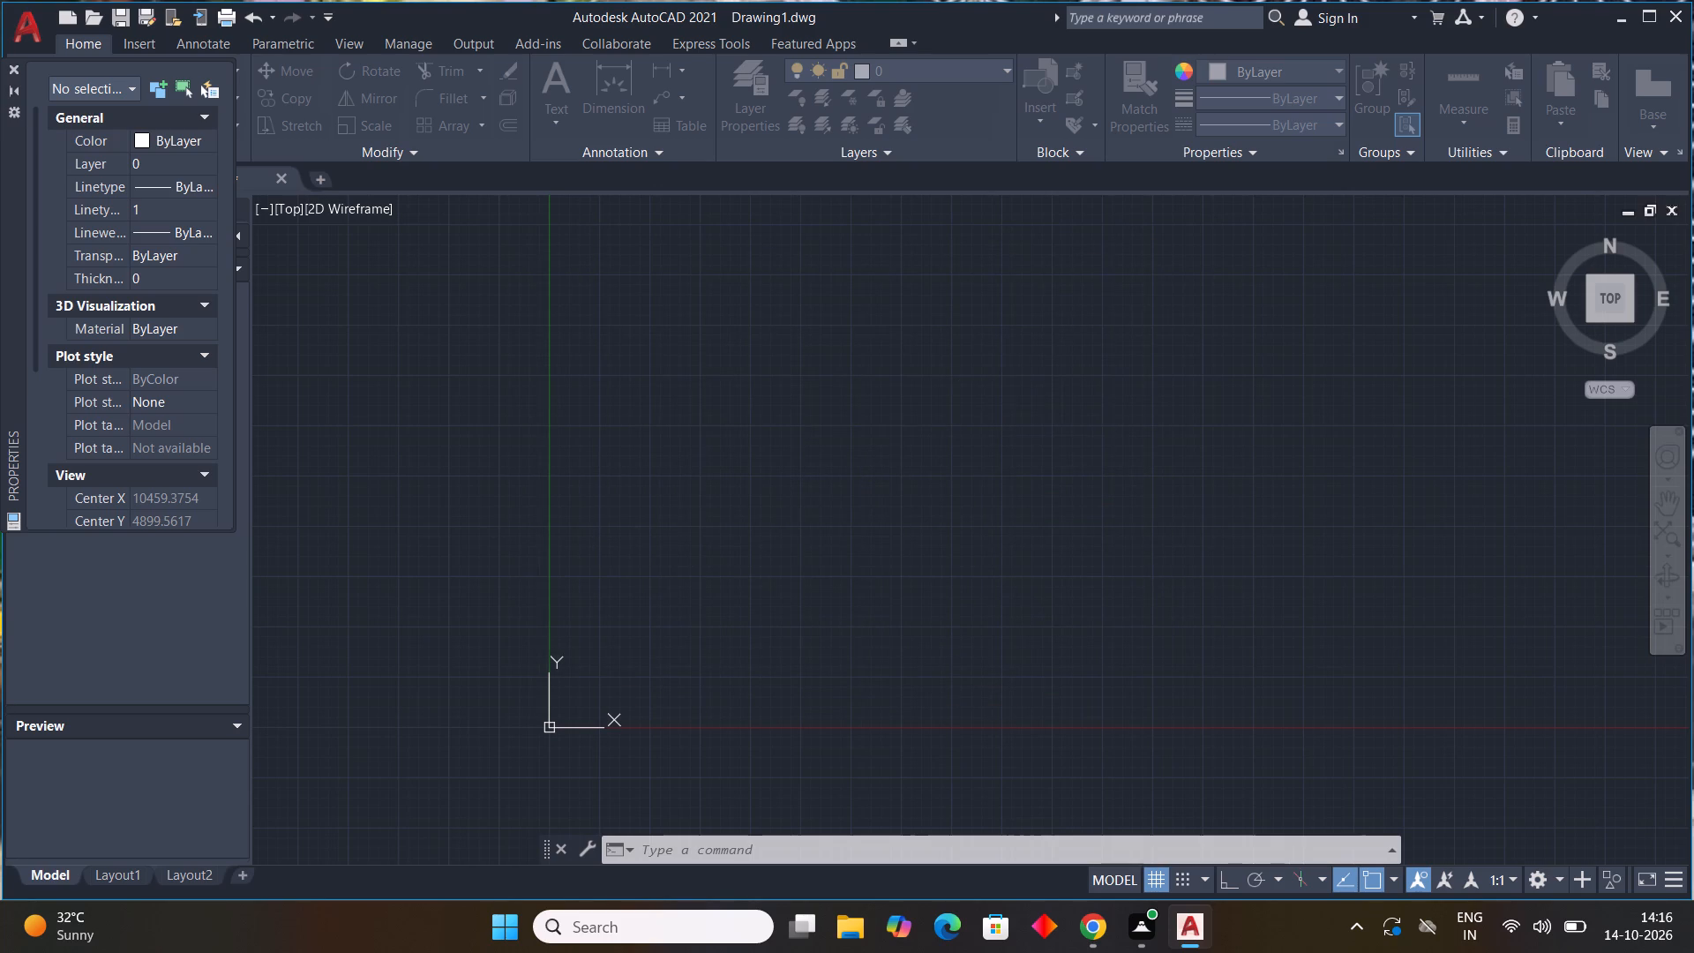
Start a line in the open drawing area with Ortho on and draw a 28' horizontal segment.
{"action": "scroll", "coordinate": [1214, 334], "scroll_direction": "down", "scroll_amount": 4}
{"action": "middle_click_drag", "start_coordinate": [1211, 345], "coordinate": [456, 680]}
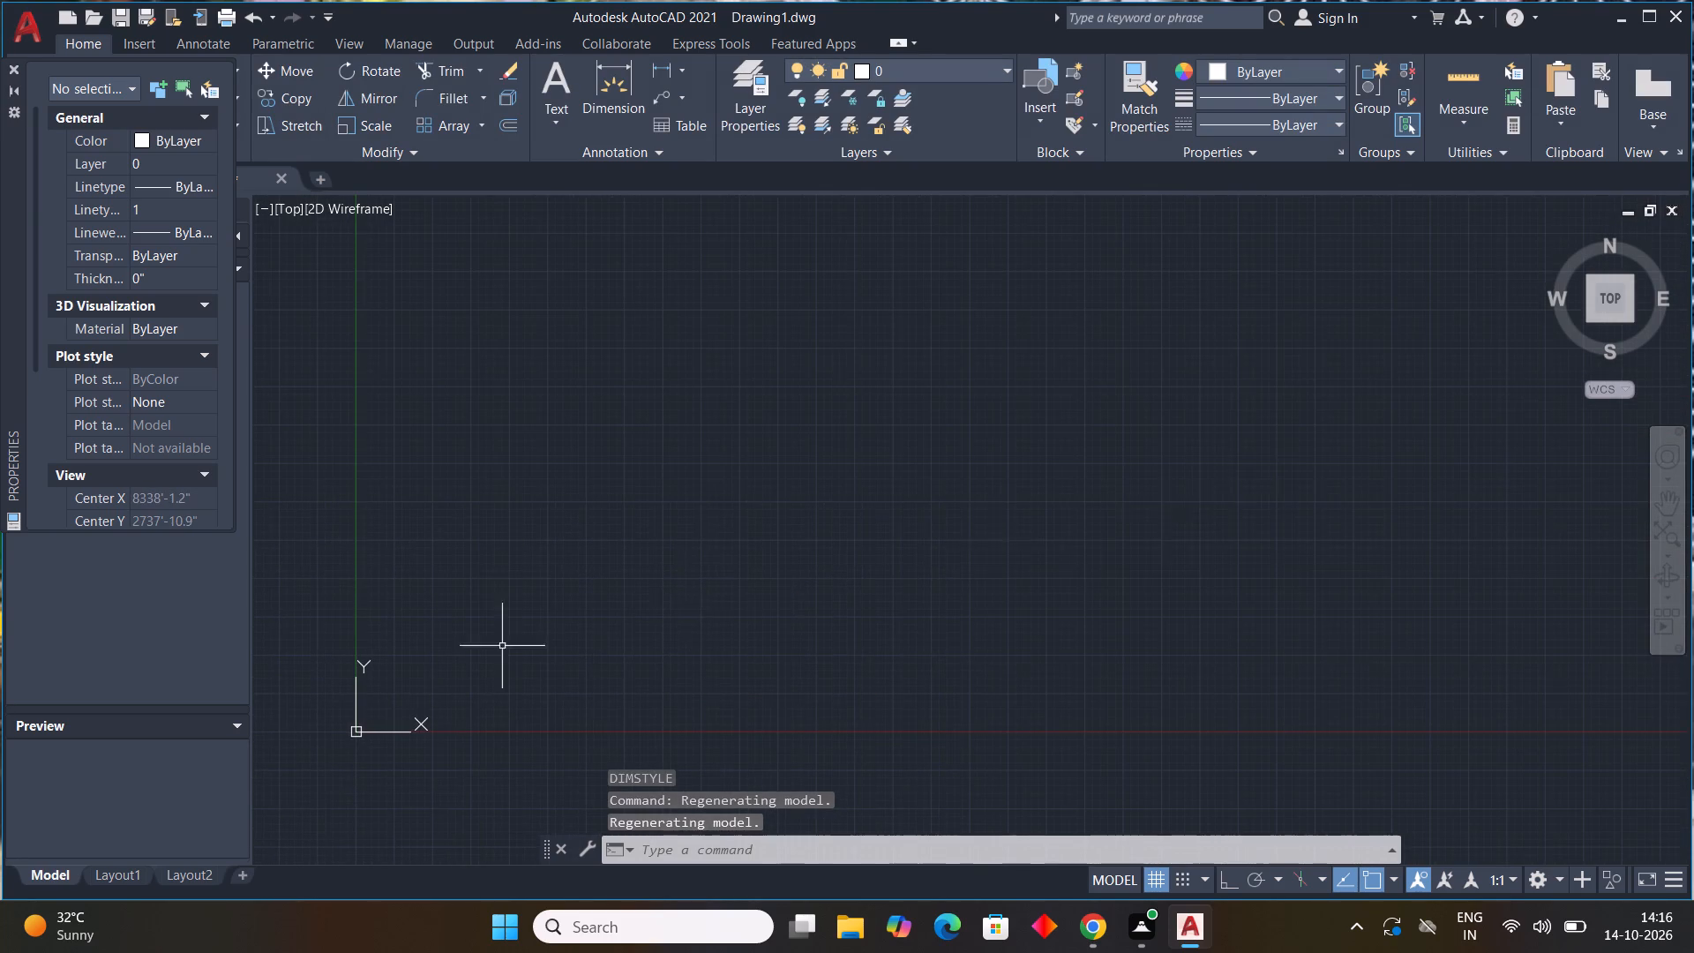
{"action": "type", "text": "l"}
{"action": "key", "text": "space"}
{"action": "left_click_drag", "start_coordinate": [682, 479], "coordinate": [693, 478]}
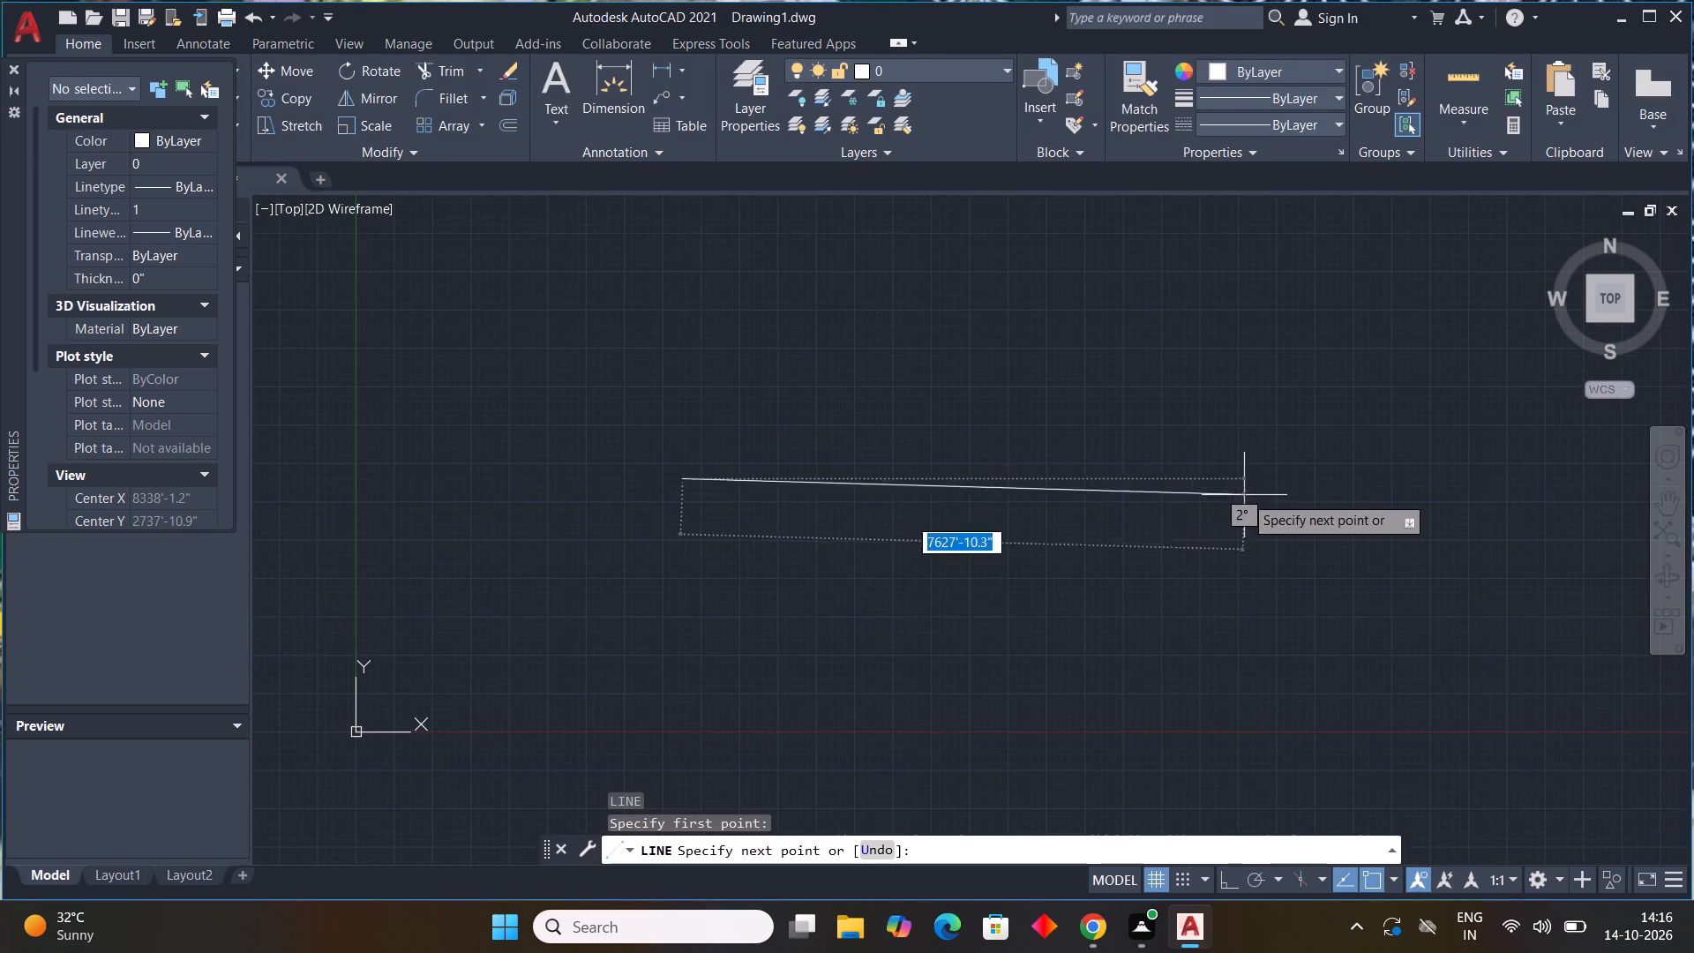
{"action": "key", "text": "F8"}
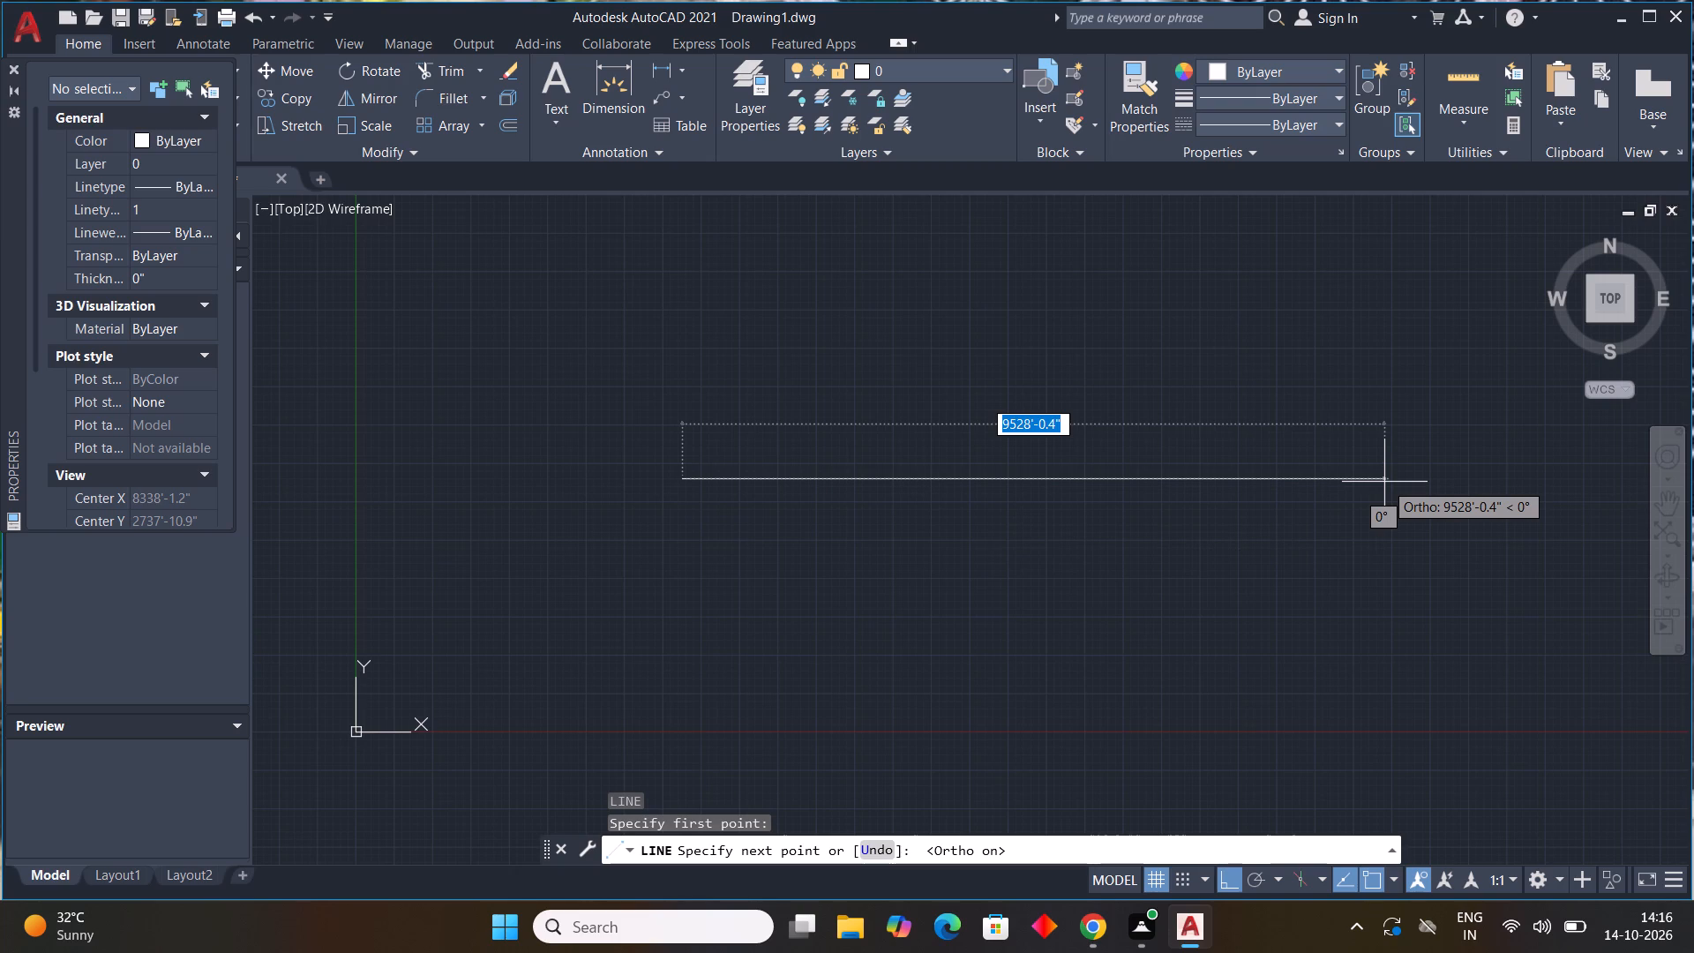
{"action": "type", "text": "28"}
{"action": "key", "text": "apostrophe"}
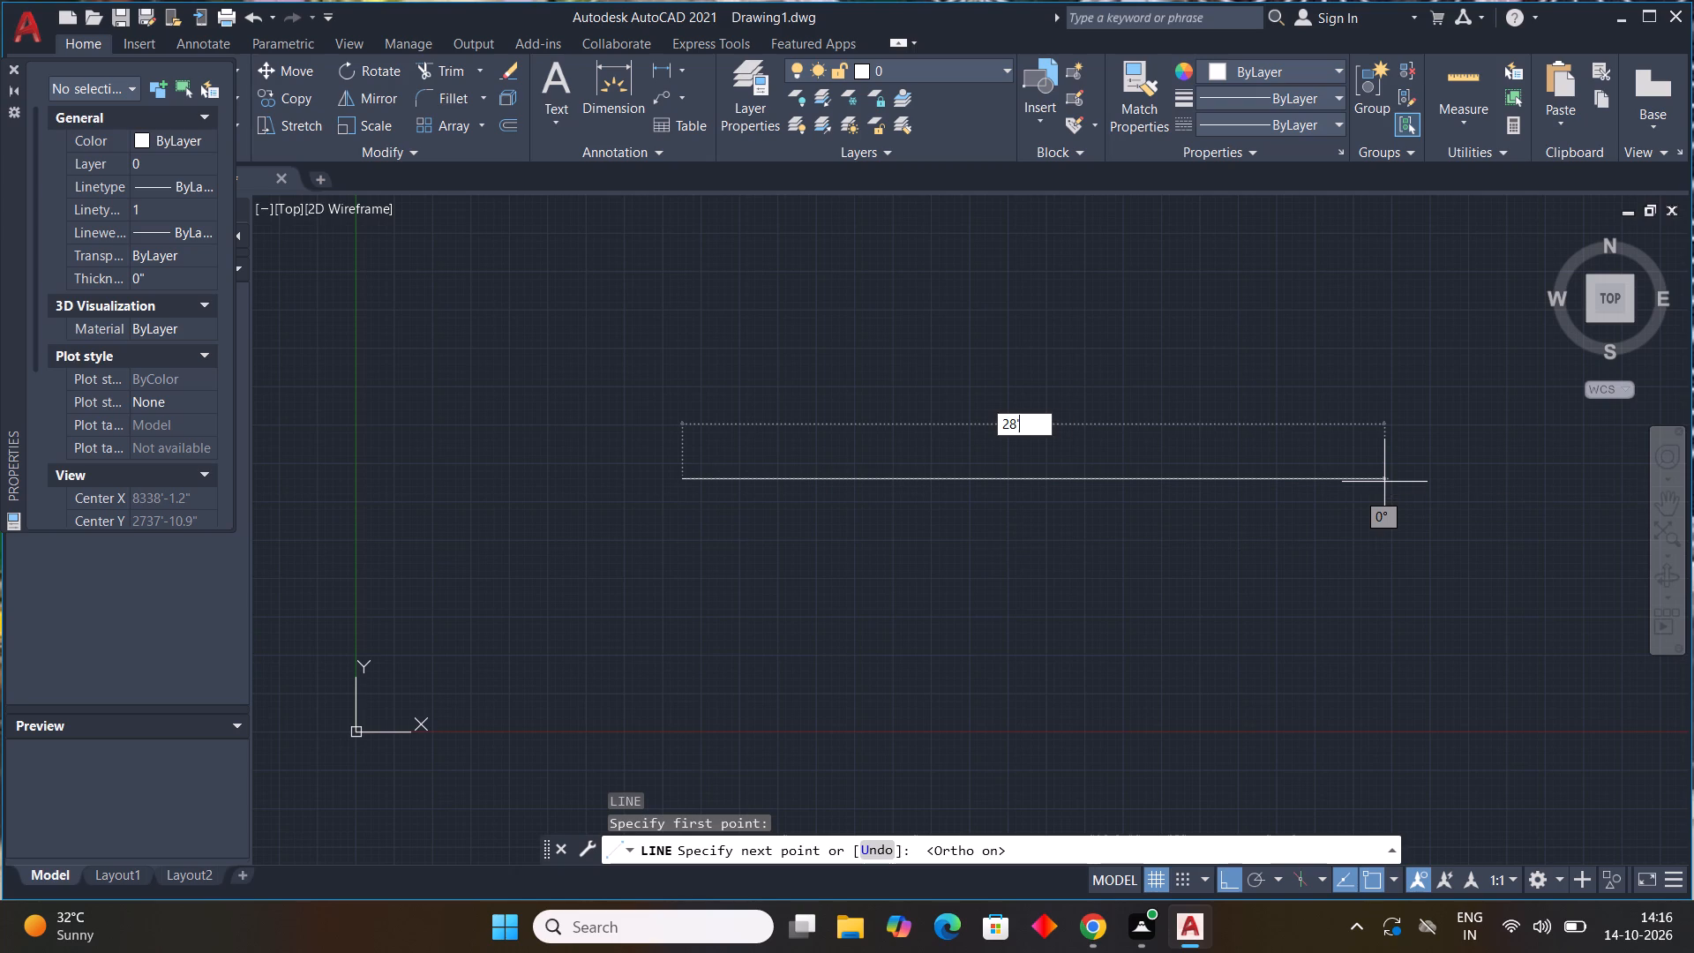
{"action": "key", "text": "Return"}
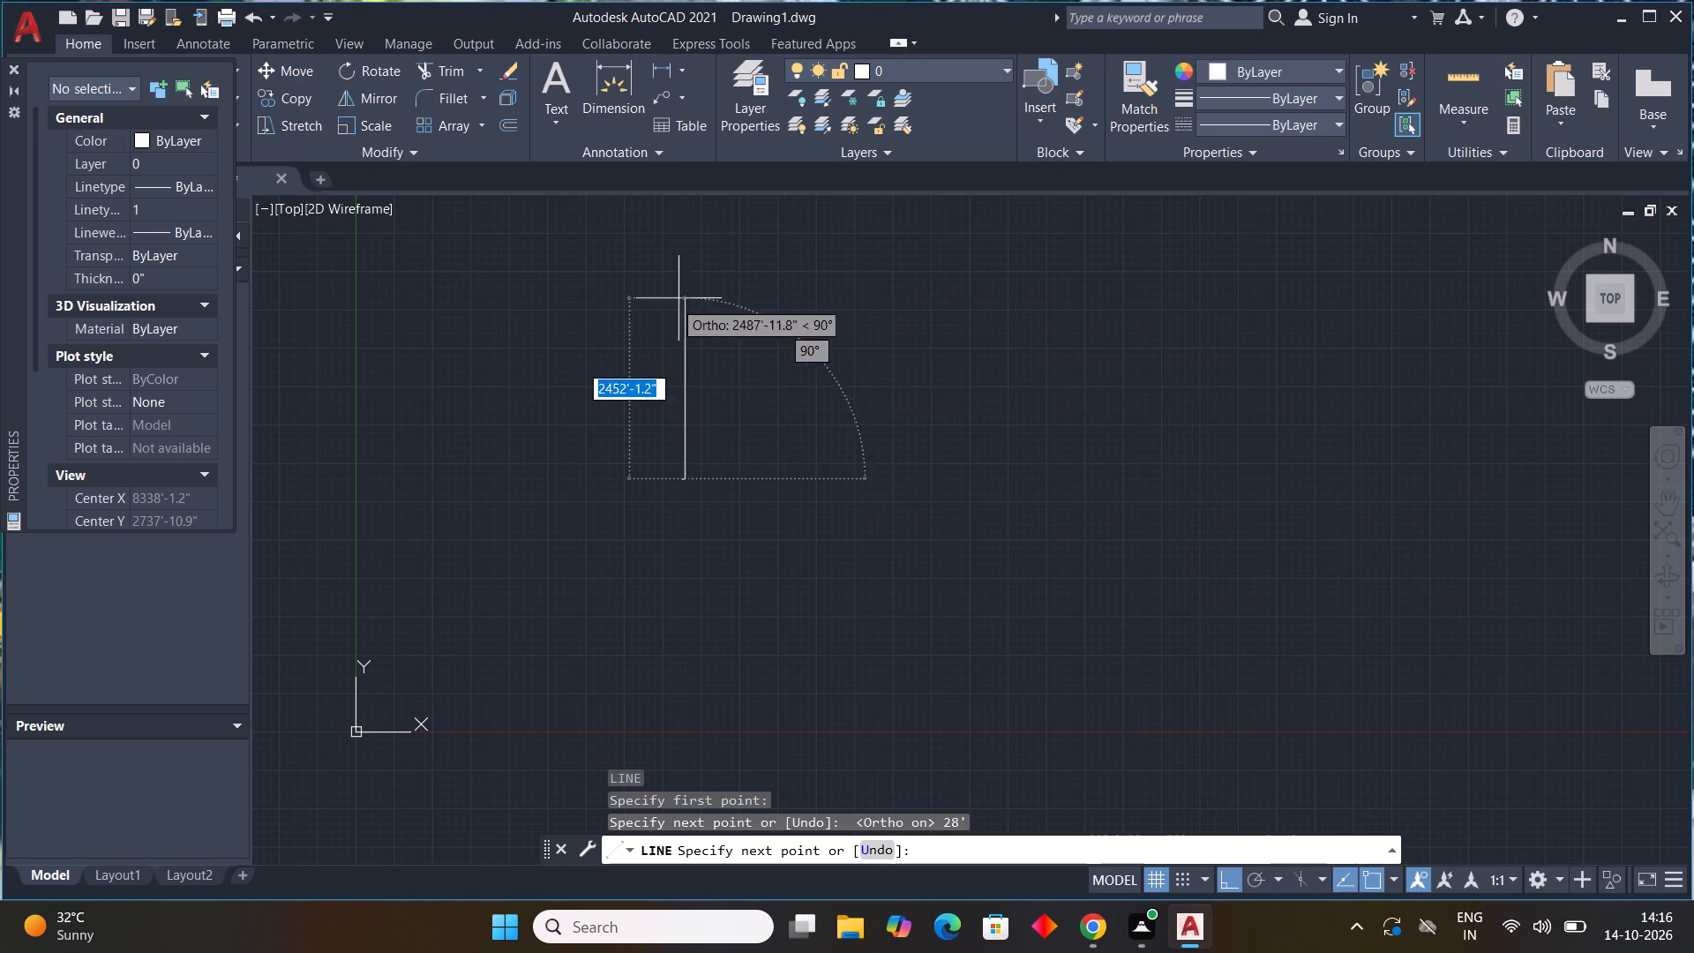
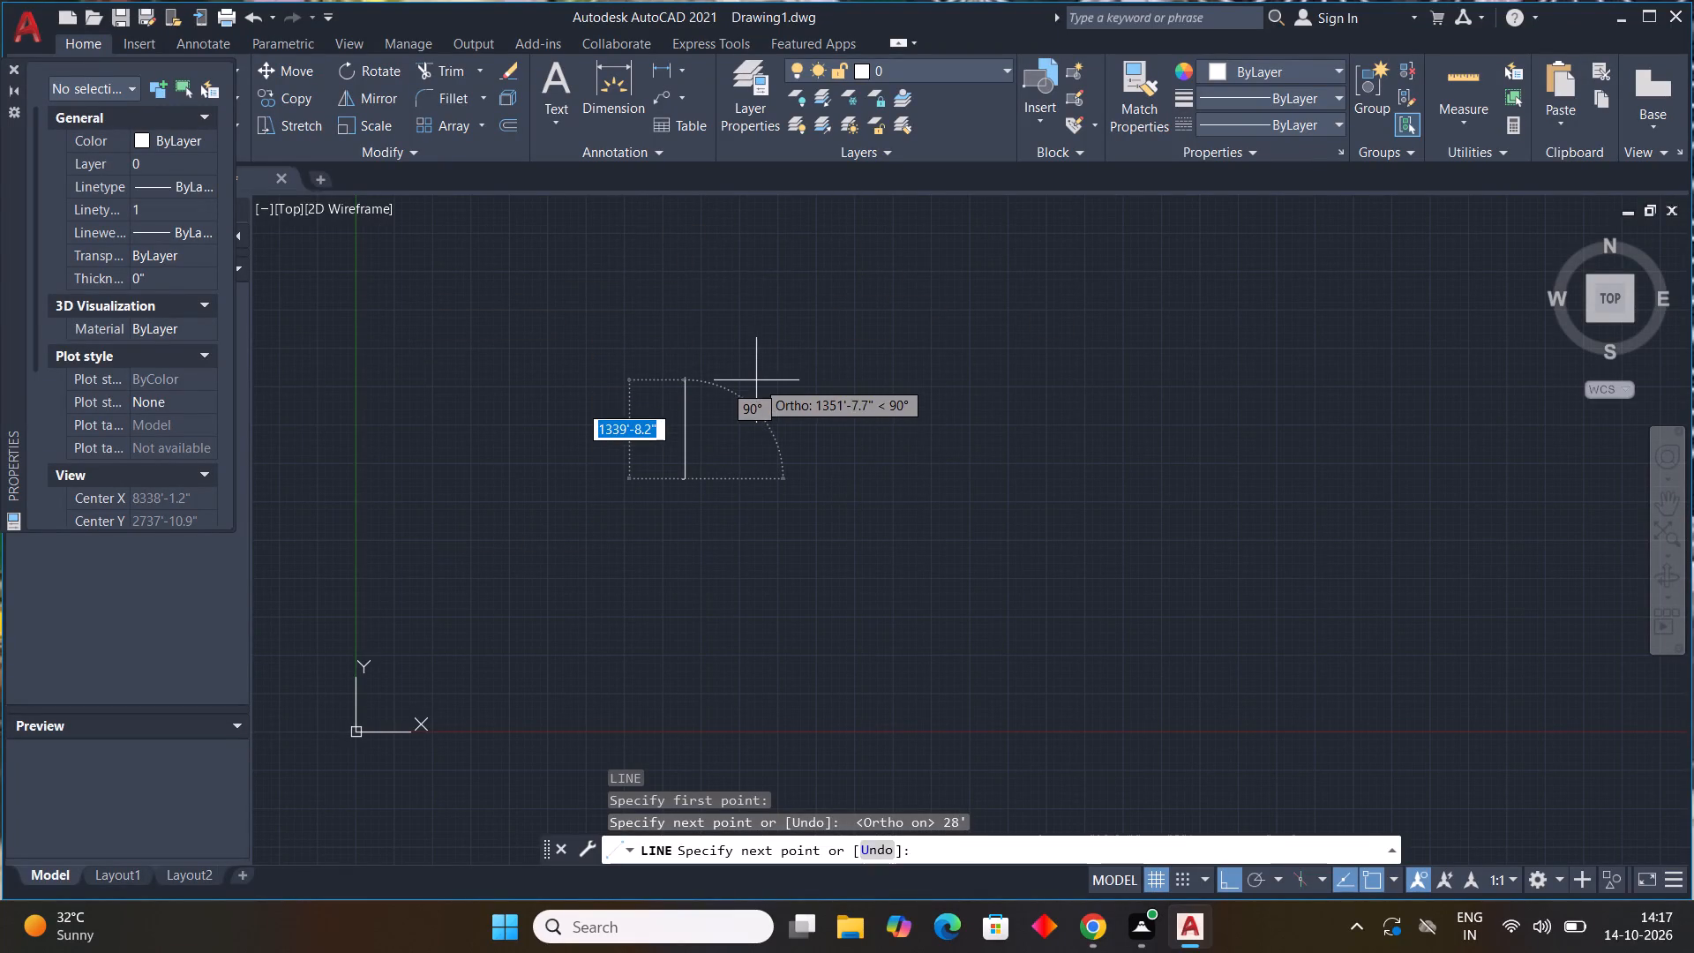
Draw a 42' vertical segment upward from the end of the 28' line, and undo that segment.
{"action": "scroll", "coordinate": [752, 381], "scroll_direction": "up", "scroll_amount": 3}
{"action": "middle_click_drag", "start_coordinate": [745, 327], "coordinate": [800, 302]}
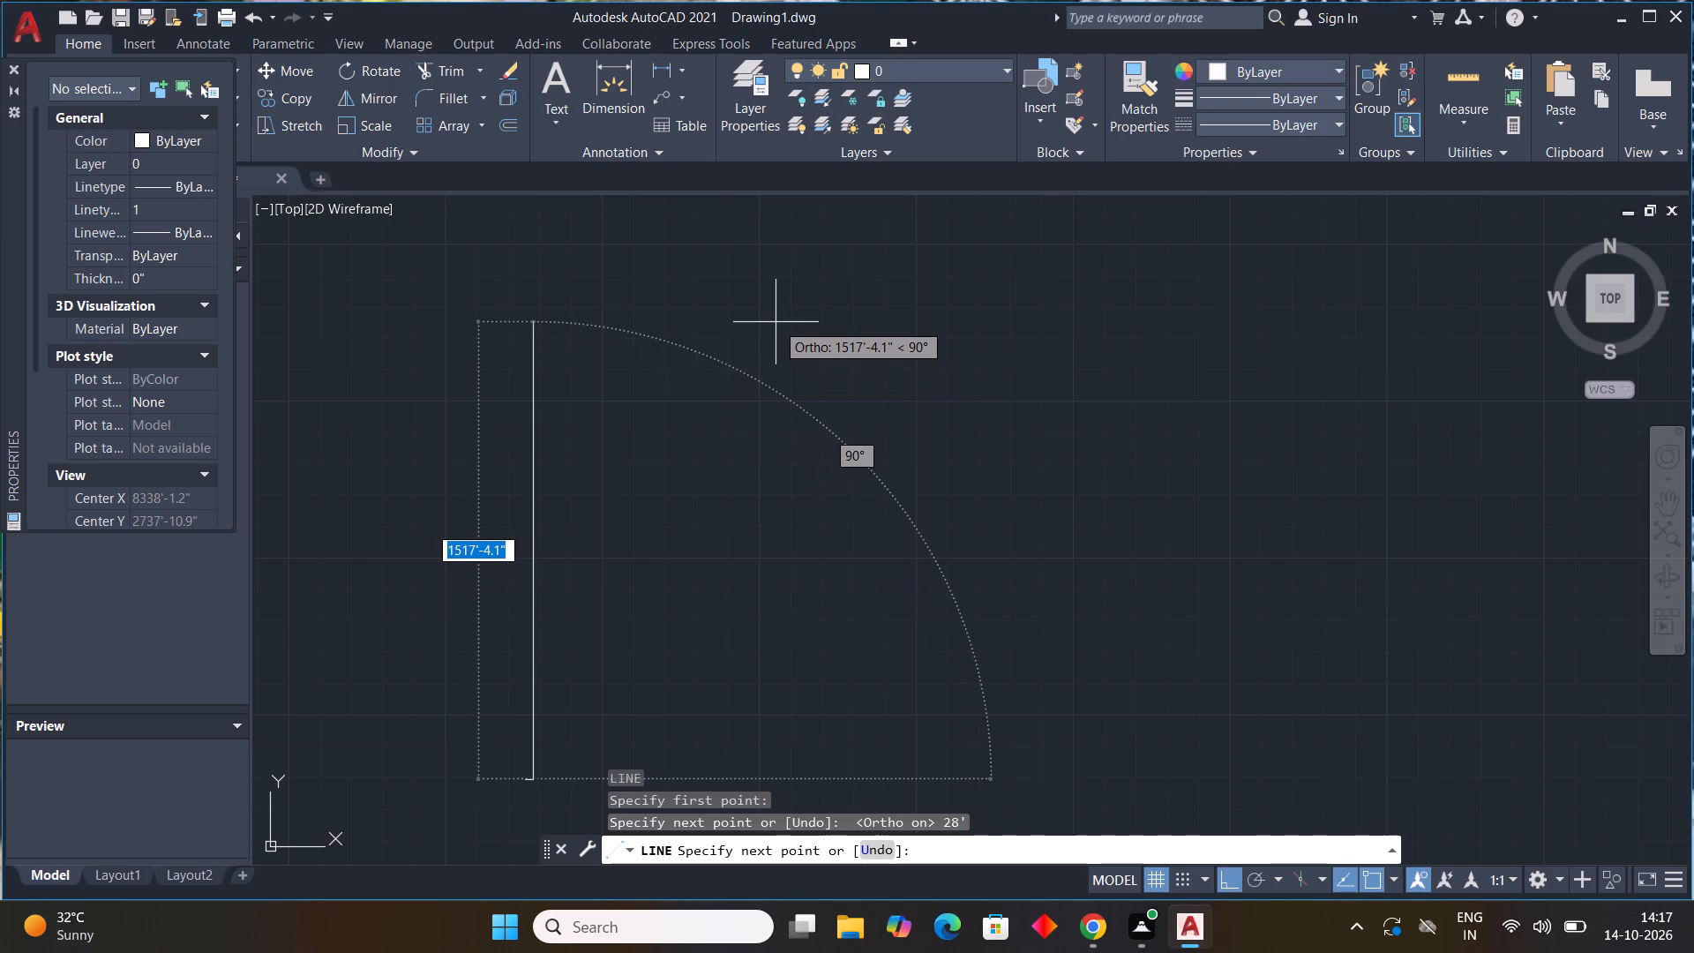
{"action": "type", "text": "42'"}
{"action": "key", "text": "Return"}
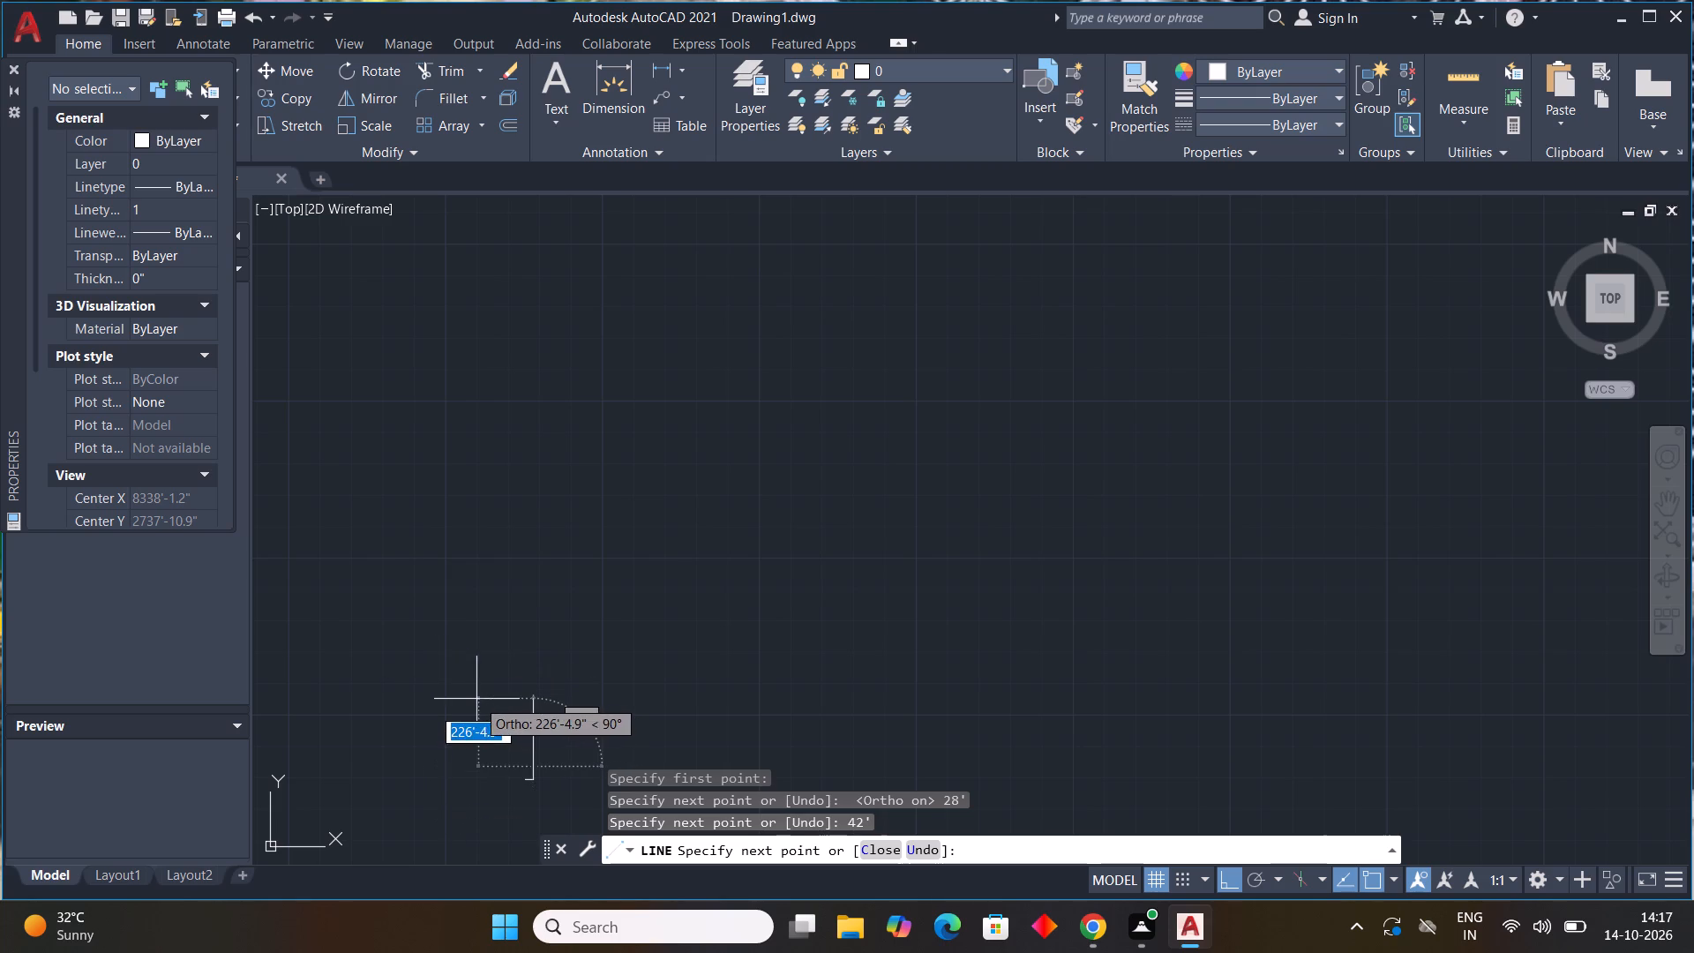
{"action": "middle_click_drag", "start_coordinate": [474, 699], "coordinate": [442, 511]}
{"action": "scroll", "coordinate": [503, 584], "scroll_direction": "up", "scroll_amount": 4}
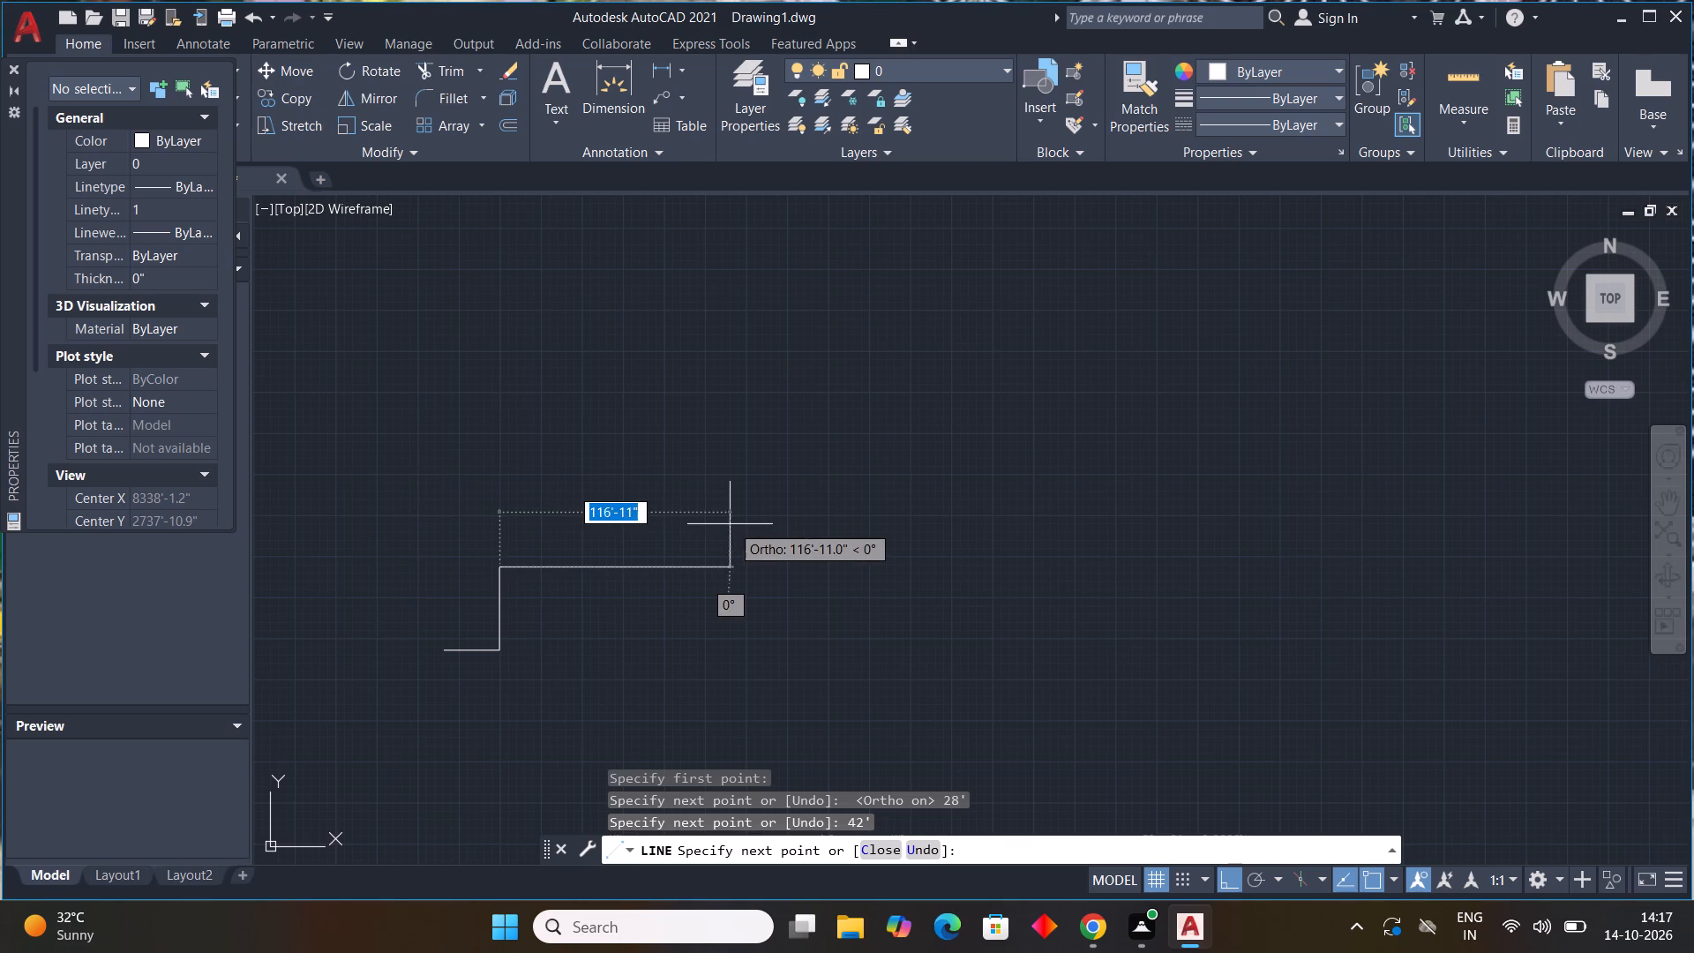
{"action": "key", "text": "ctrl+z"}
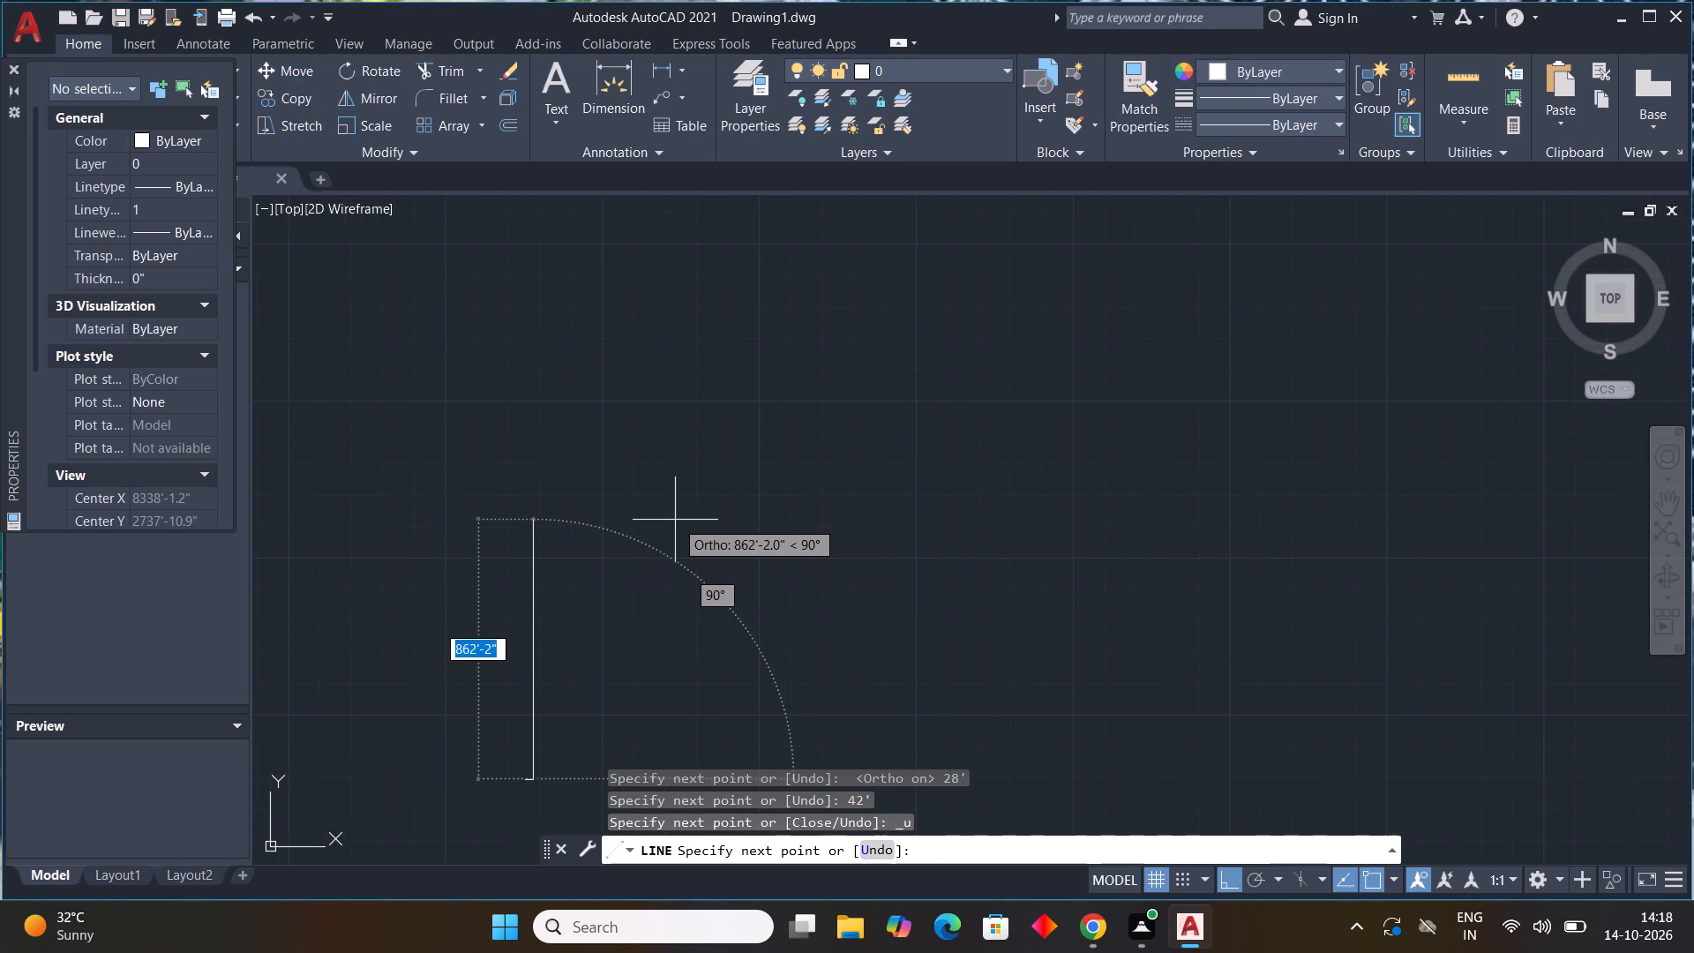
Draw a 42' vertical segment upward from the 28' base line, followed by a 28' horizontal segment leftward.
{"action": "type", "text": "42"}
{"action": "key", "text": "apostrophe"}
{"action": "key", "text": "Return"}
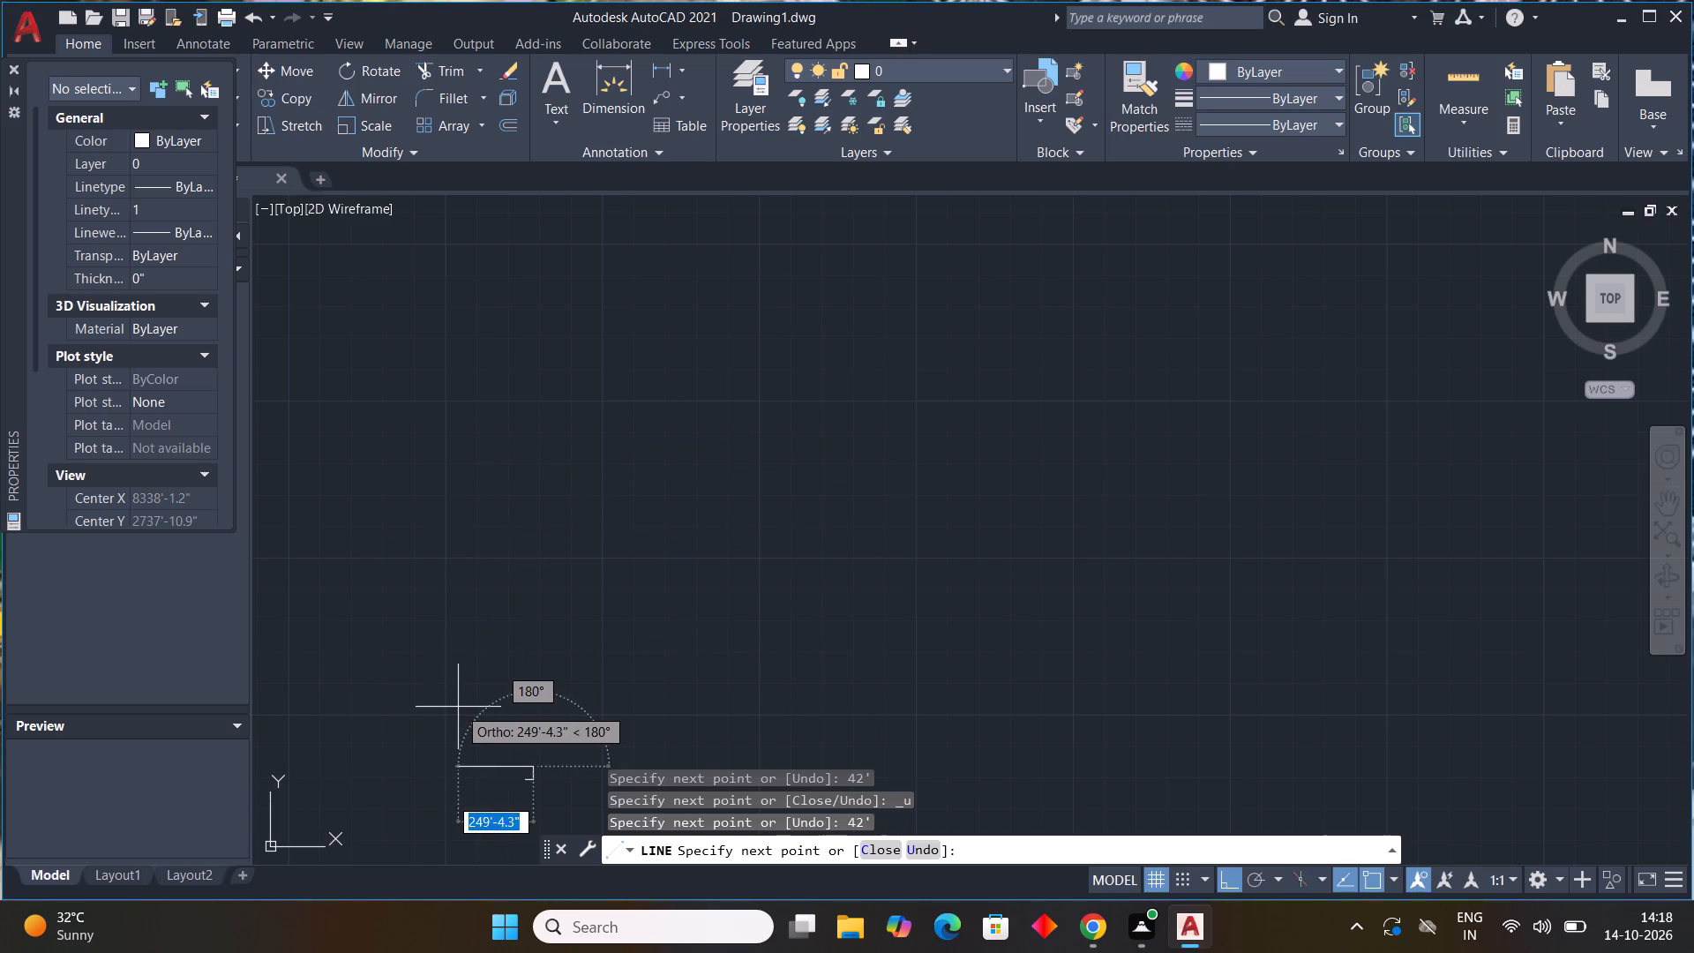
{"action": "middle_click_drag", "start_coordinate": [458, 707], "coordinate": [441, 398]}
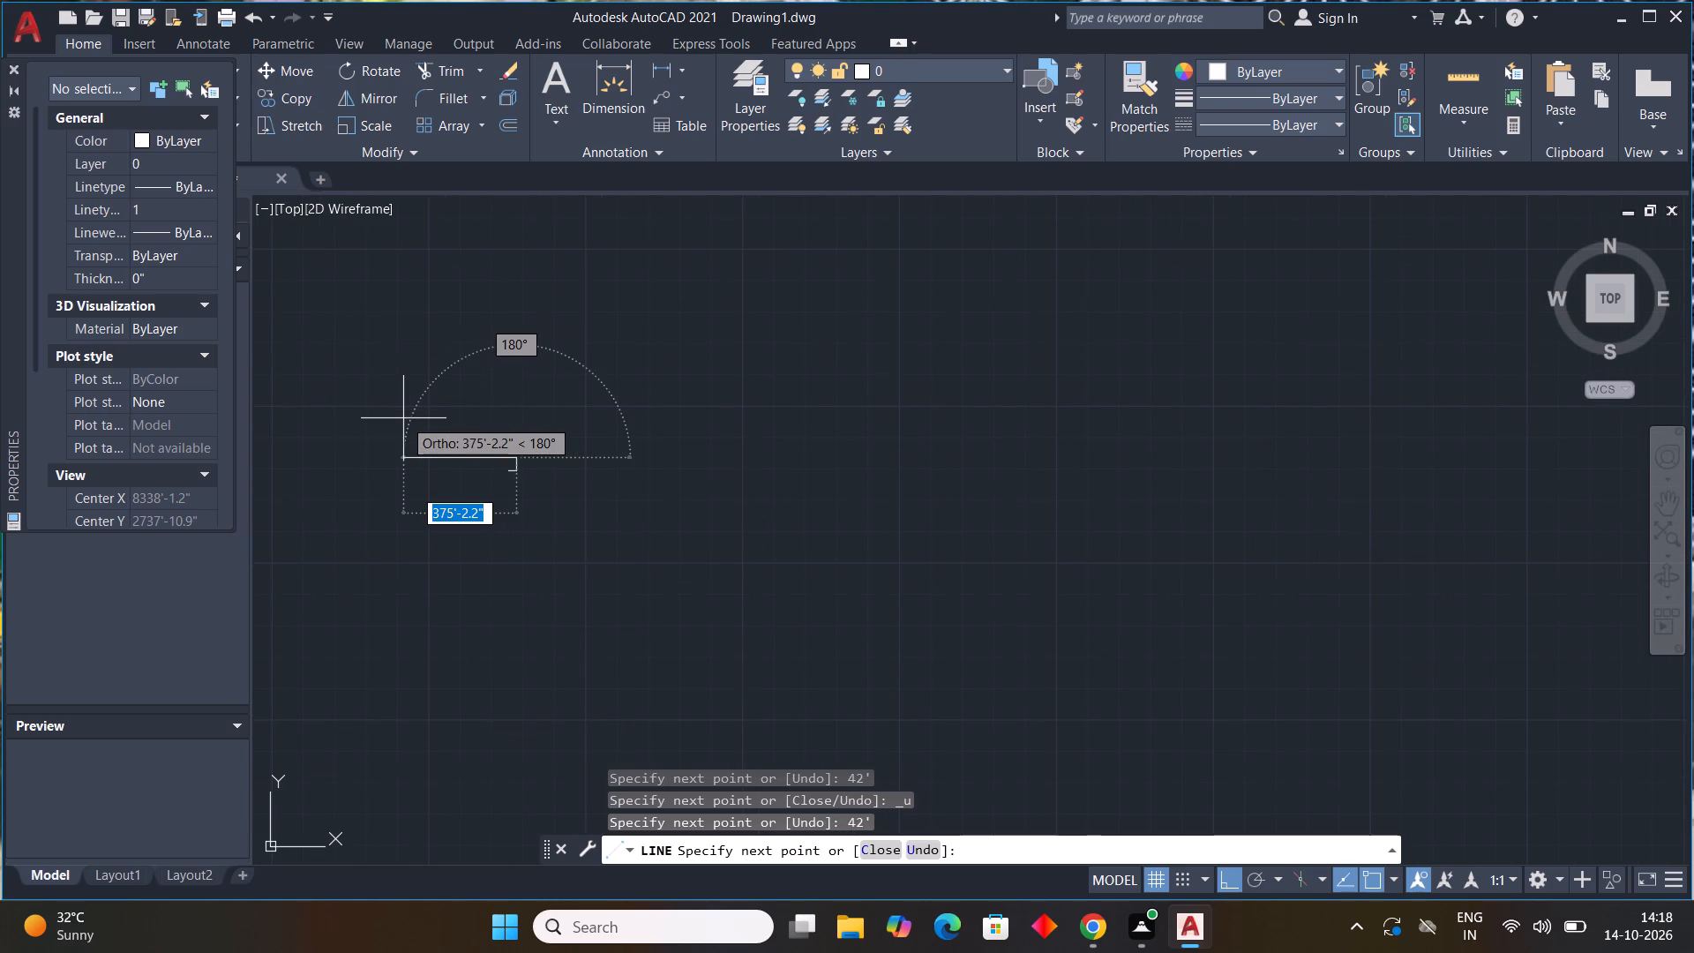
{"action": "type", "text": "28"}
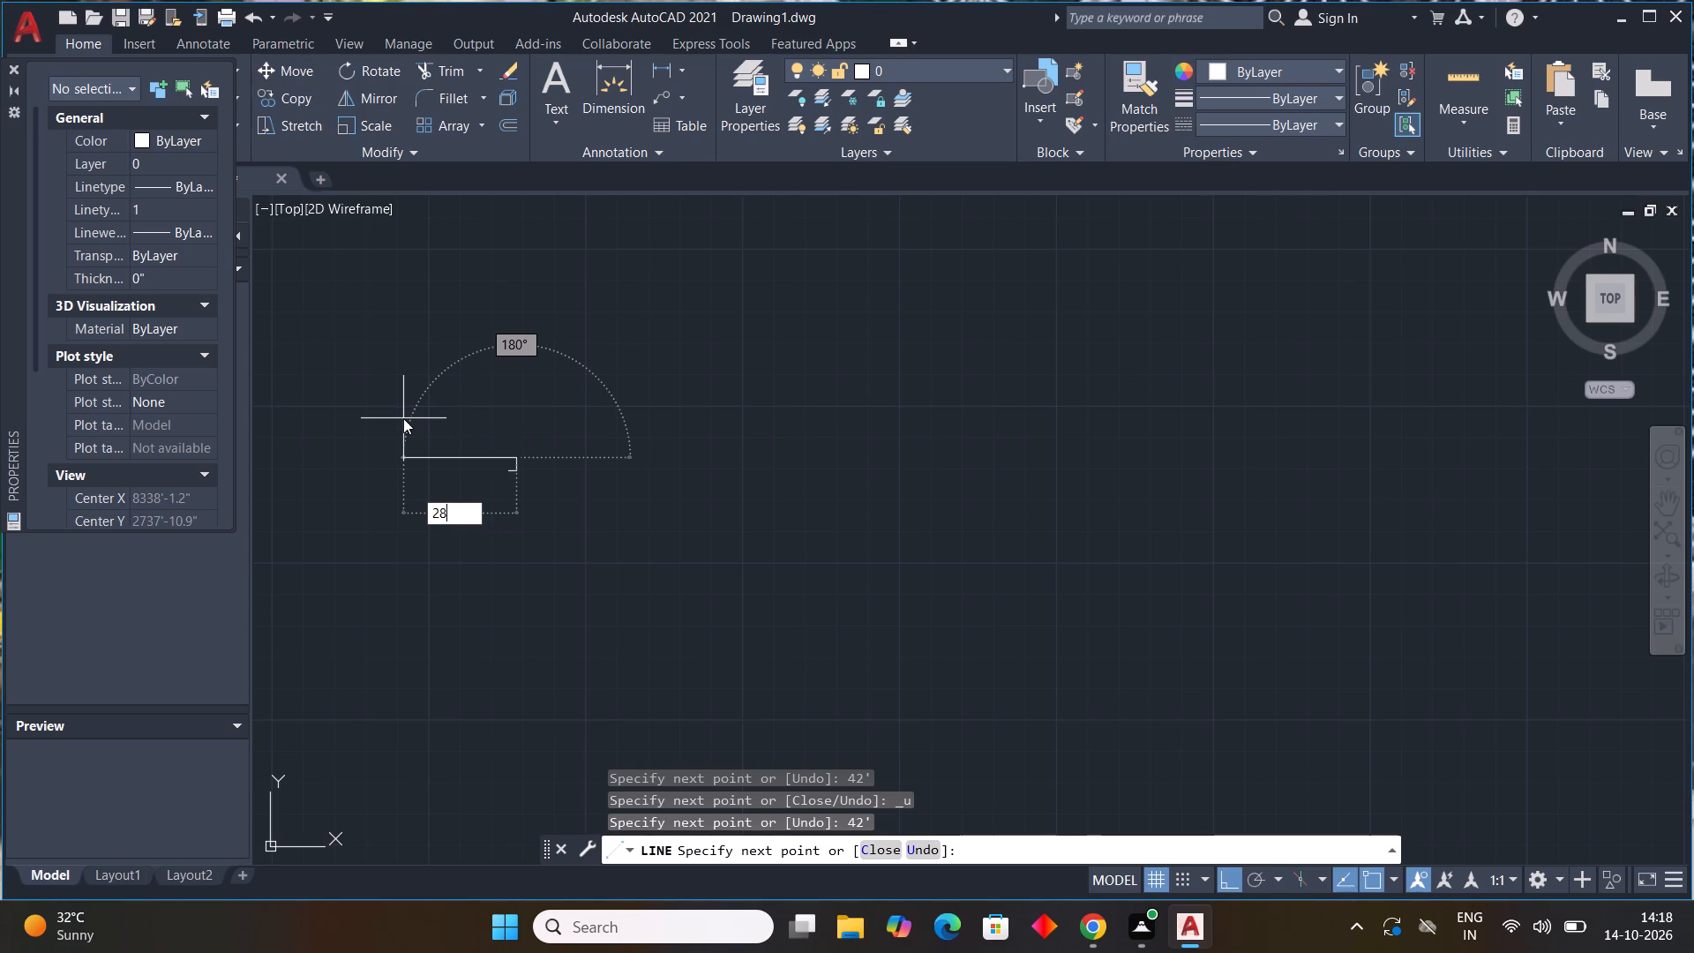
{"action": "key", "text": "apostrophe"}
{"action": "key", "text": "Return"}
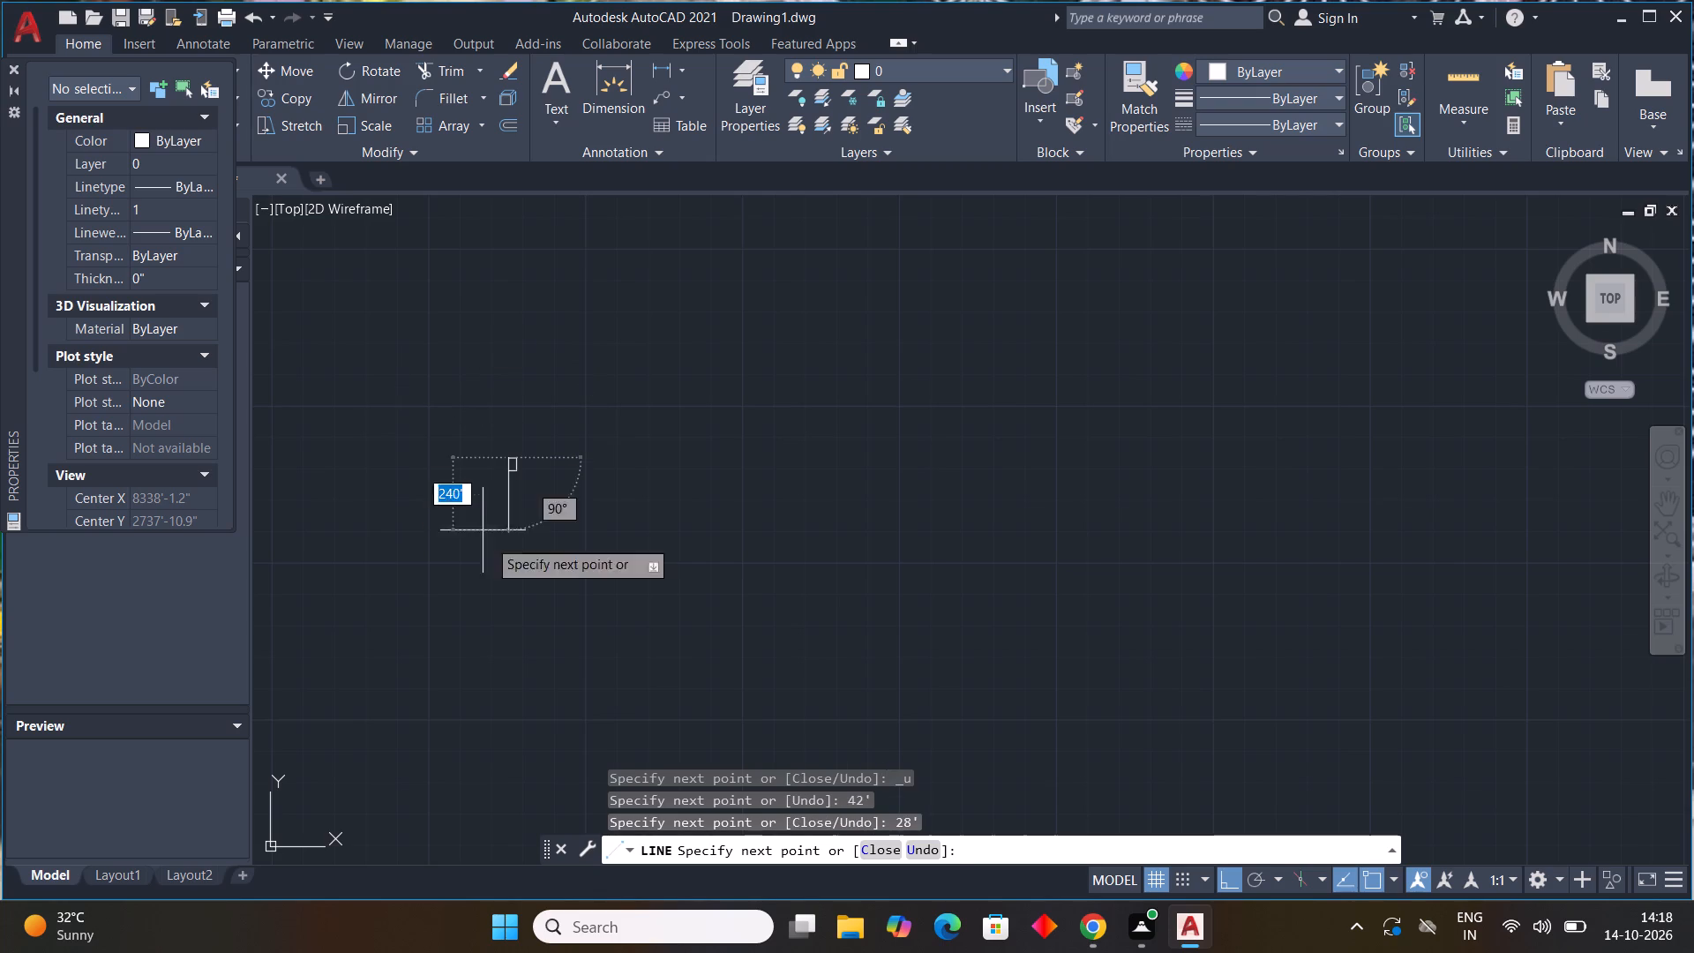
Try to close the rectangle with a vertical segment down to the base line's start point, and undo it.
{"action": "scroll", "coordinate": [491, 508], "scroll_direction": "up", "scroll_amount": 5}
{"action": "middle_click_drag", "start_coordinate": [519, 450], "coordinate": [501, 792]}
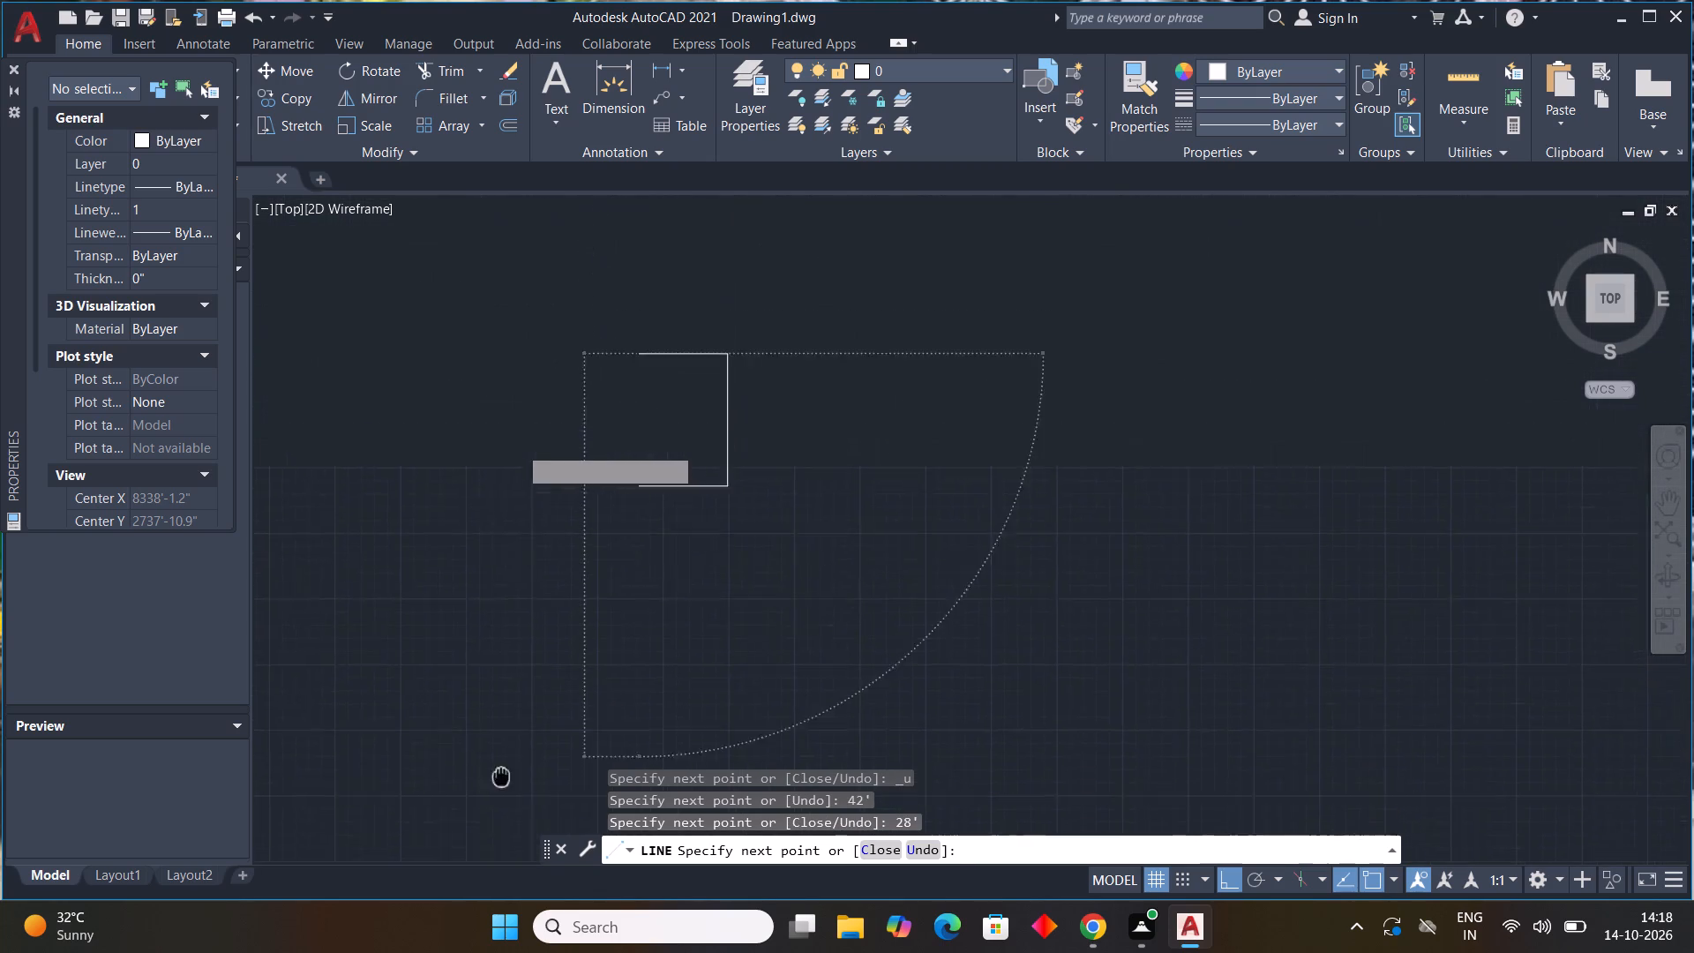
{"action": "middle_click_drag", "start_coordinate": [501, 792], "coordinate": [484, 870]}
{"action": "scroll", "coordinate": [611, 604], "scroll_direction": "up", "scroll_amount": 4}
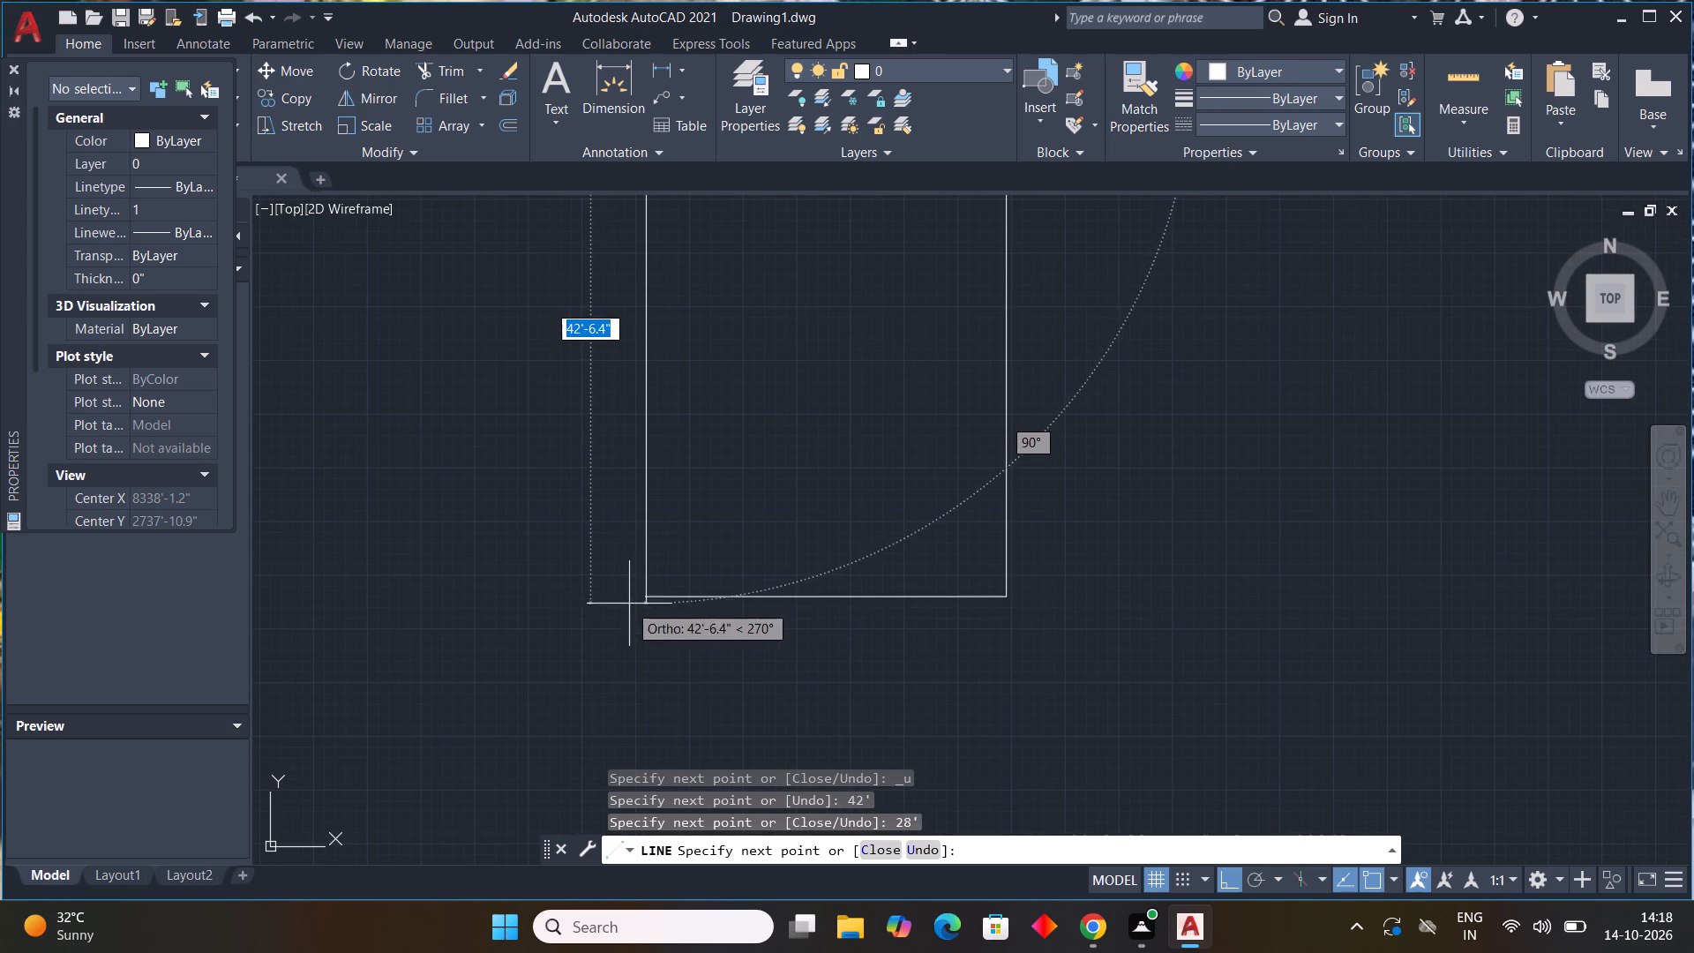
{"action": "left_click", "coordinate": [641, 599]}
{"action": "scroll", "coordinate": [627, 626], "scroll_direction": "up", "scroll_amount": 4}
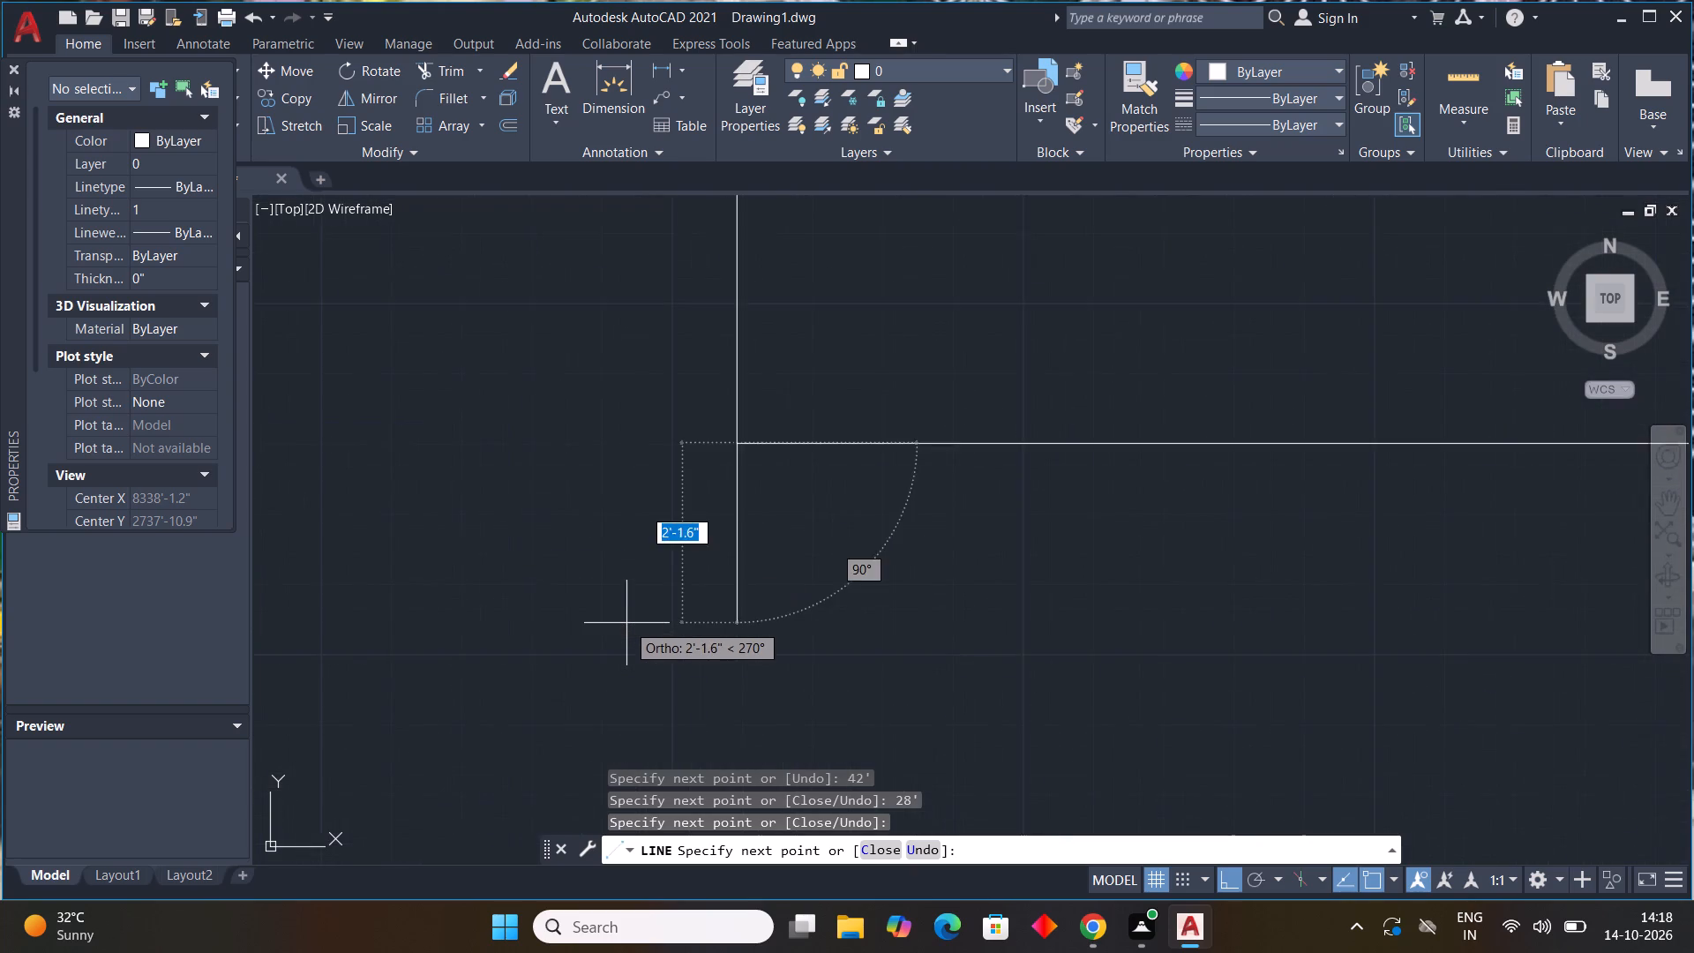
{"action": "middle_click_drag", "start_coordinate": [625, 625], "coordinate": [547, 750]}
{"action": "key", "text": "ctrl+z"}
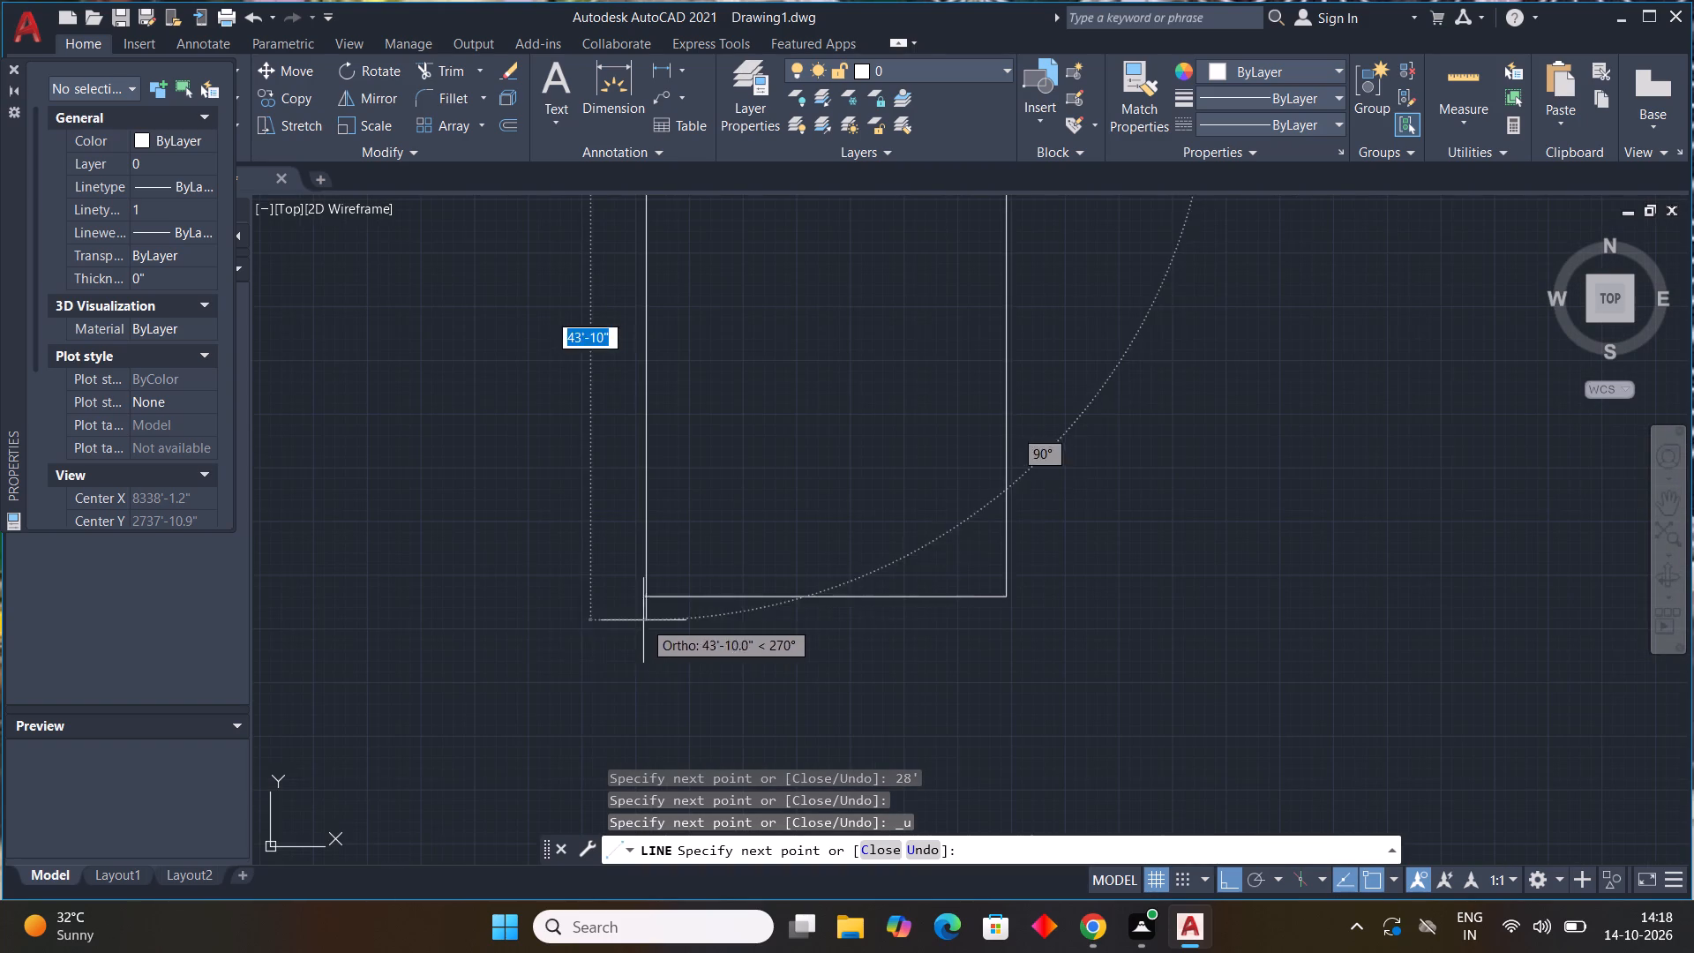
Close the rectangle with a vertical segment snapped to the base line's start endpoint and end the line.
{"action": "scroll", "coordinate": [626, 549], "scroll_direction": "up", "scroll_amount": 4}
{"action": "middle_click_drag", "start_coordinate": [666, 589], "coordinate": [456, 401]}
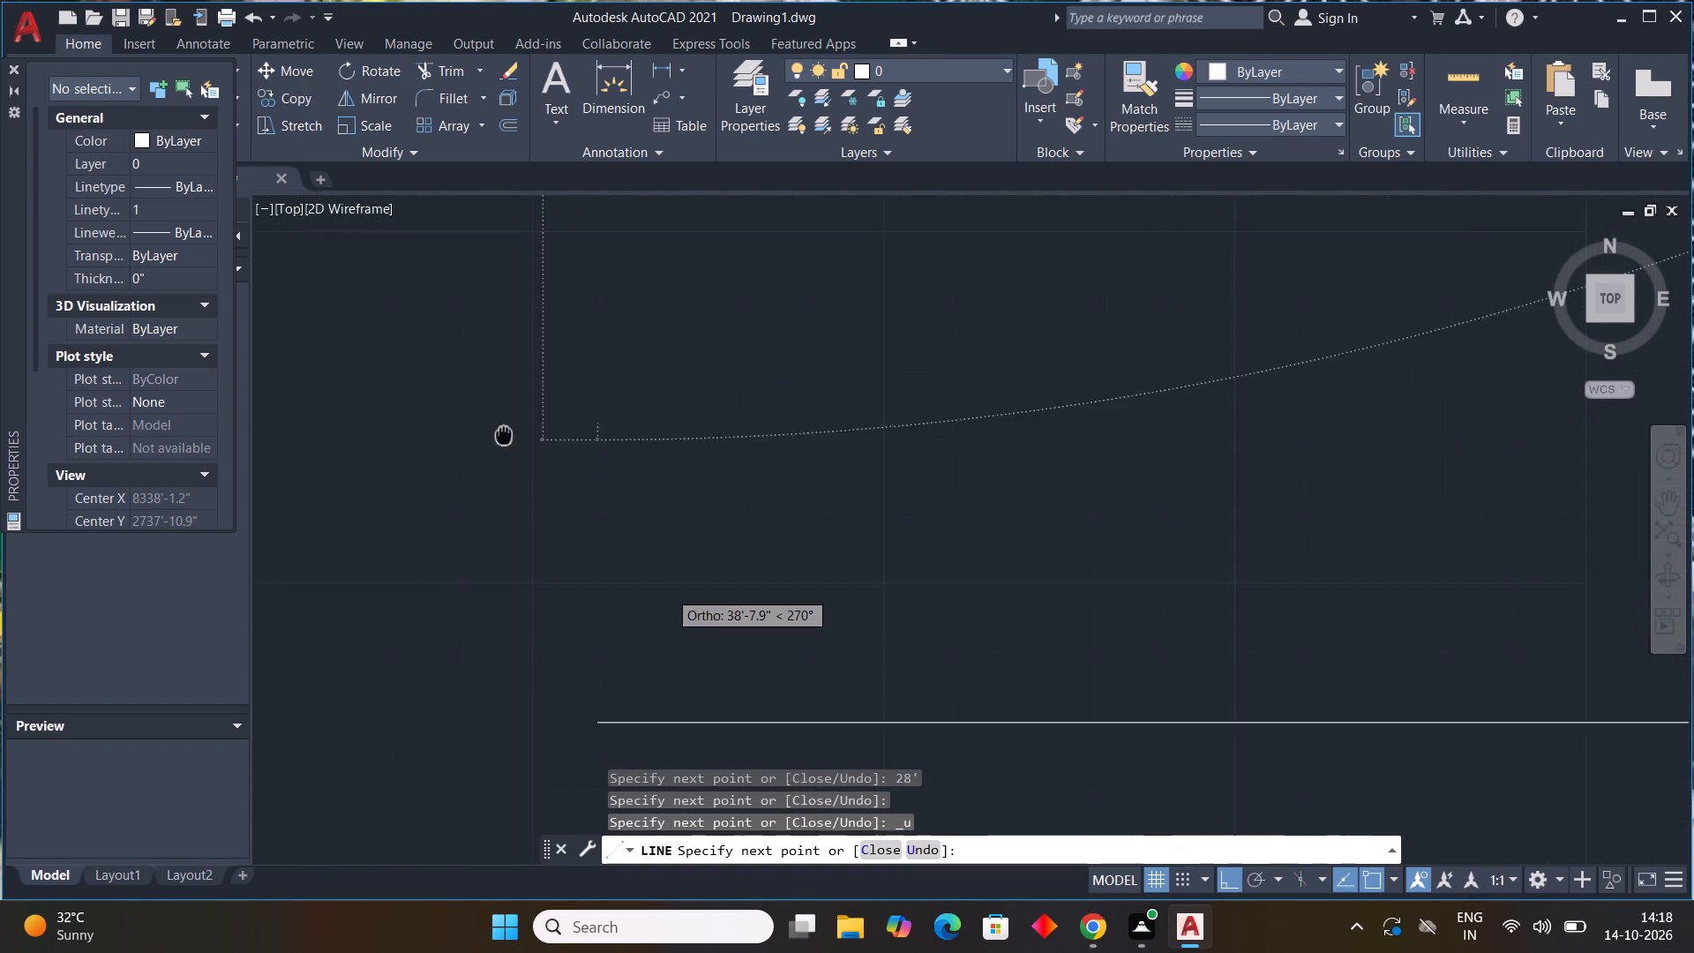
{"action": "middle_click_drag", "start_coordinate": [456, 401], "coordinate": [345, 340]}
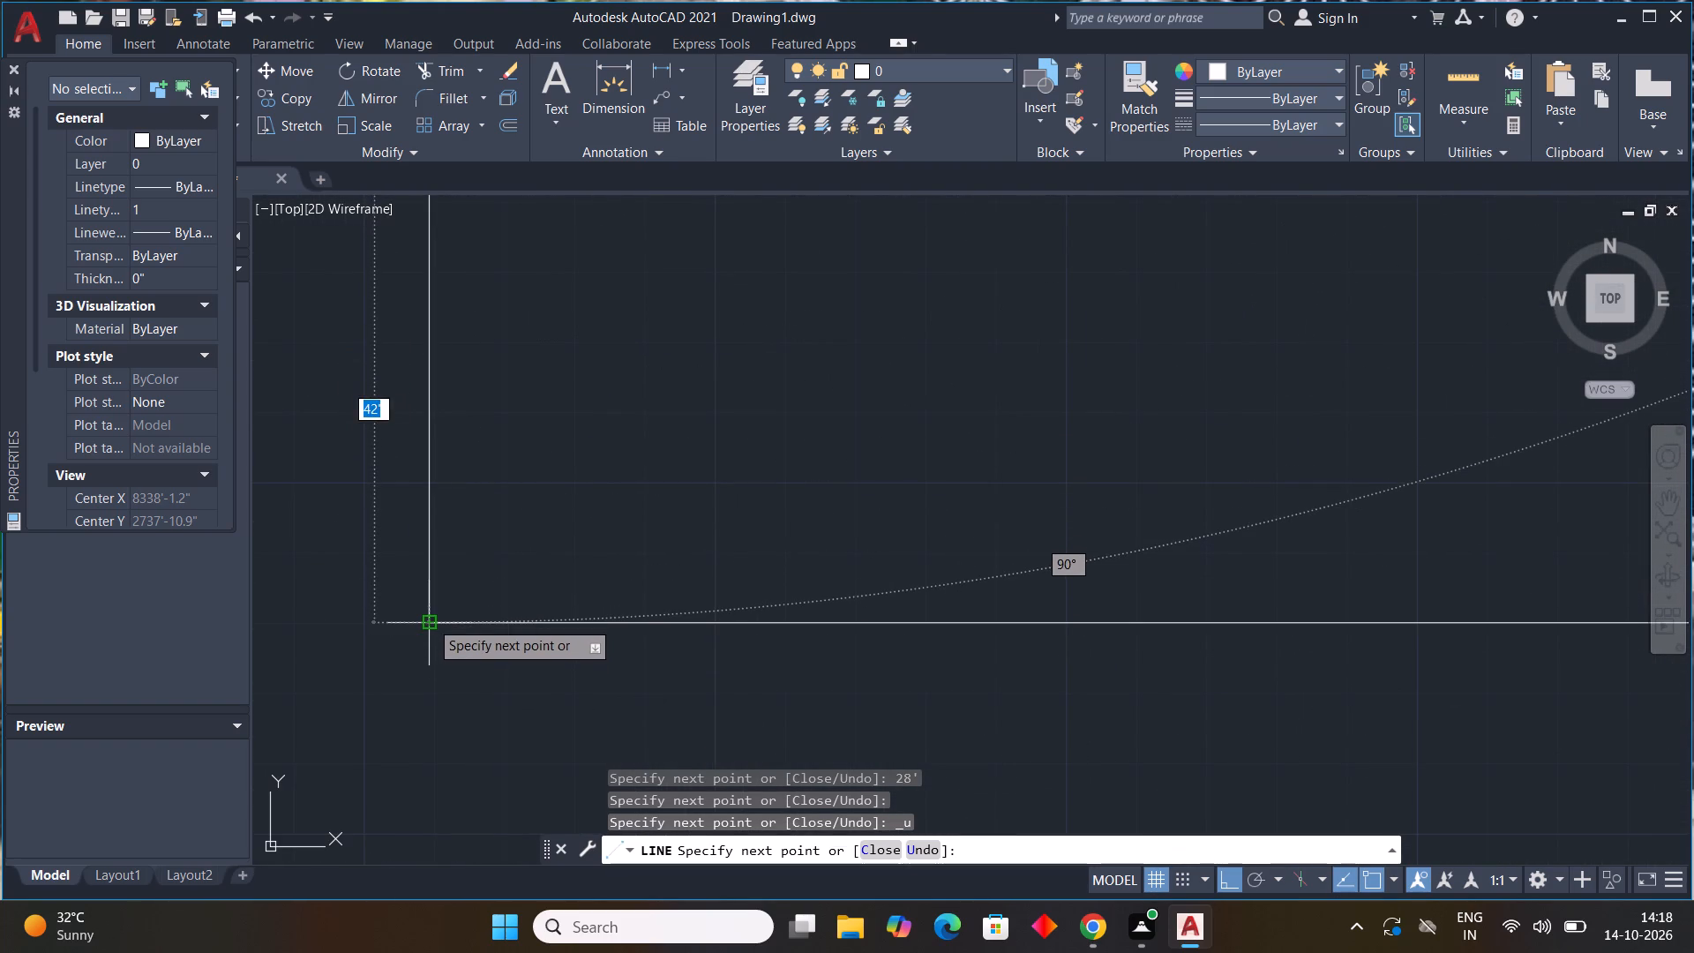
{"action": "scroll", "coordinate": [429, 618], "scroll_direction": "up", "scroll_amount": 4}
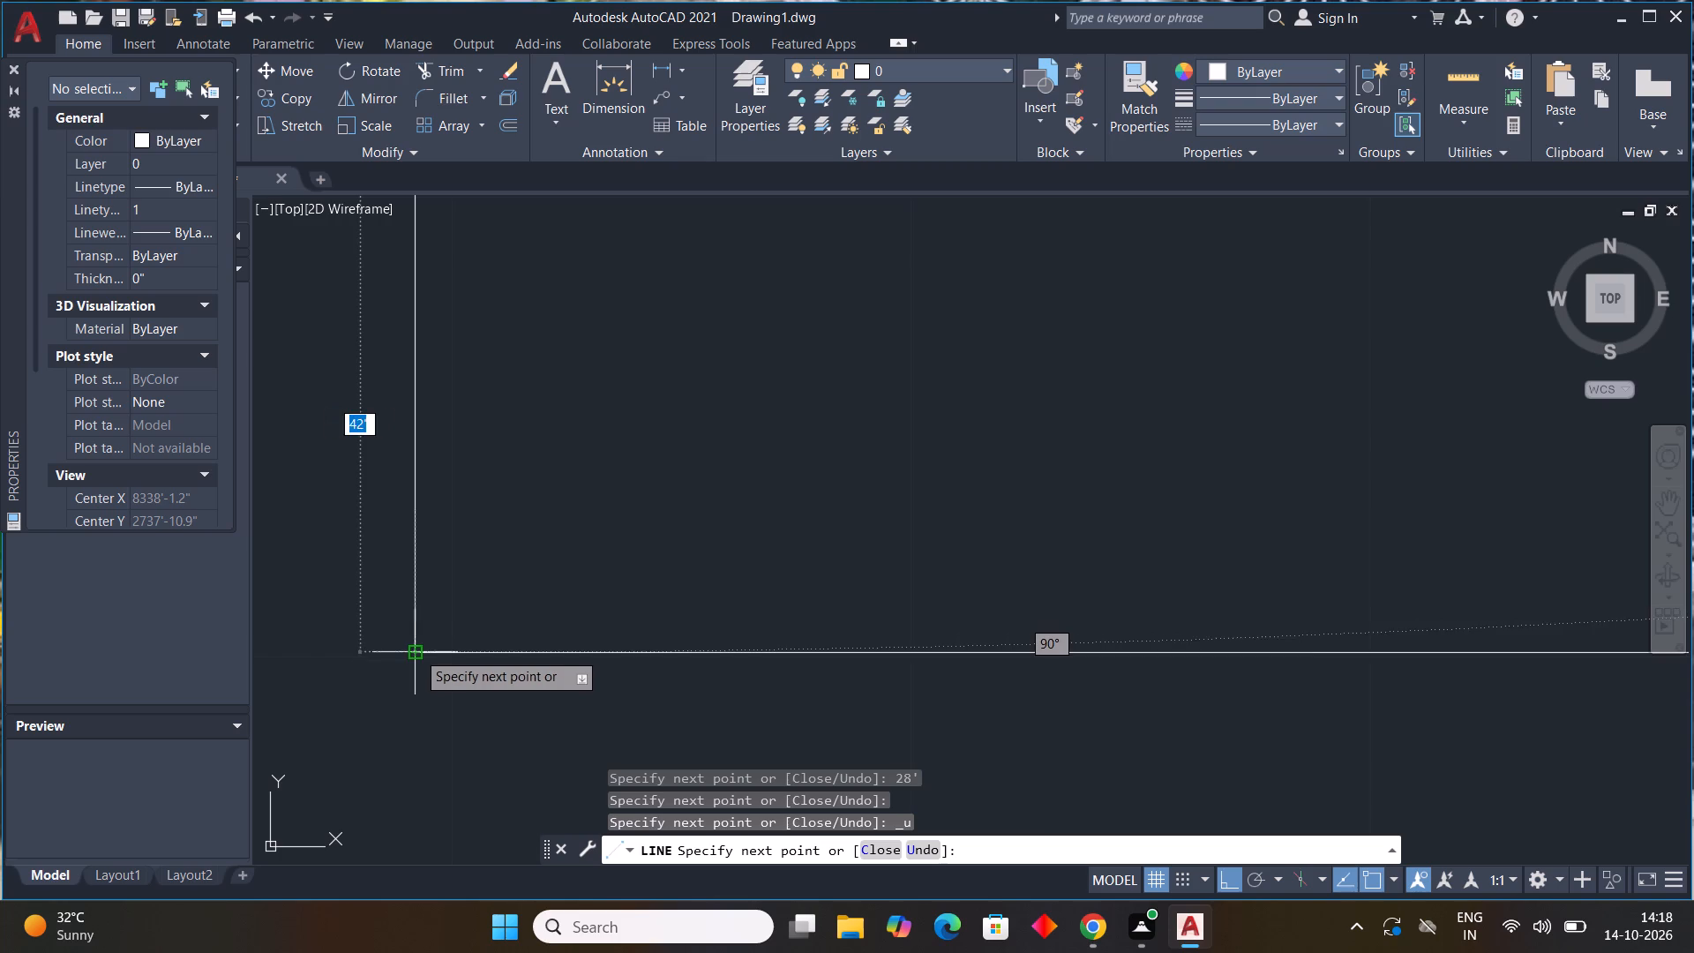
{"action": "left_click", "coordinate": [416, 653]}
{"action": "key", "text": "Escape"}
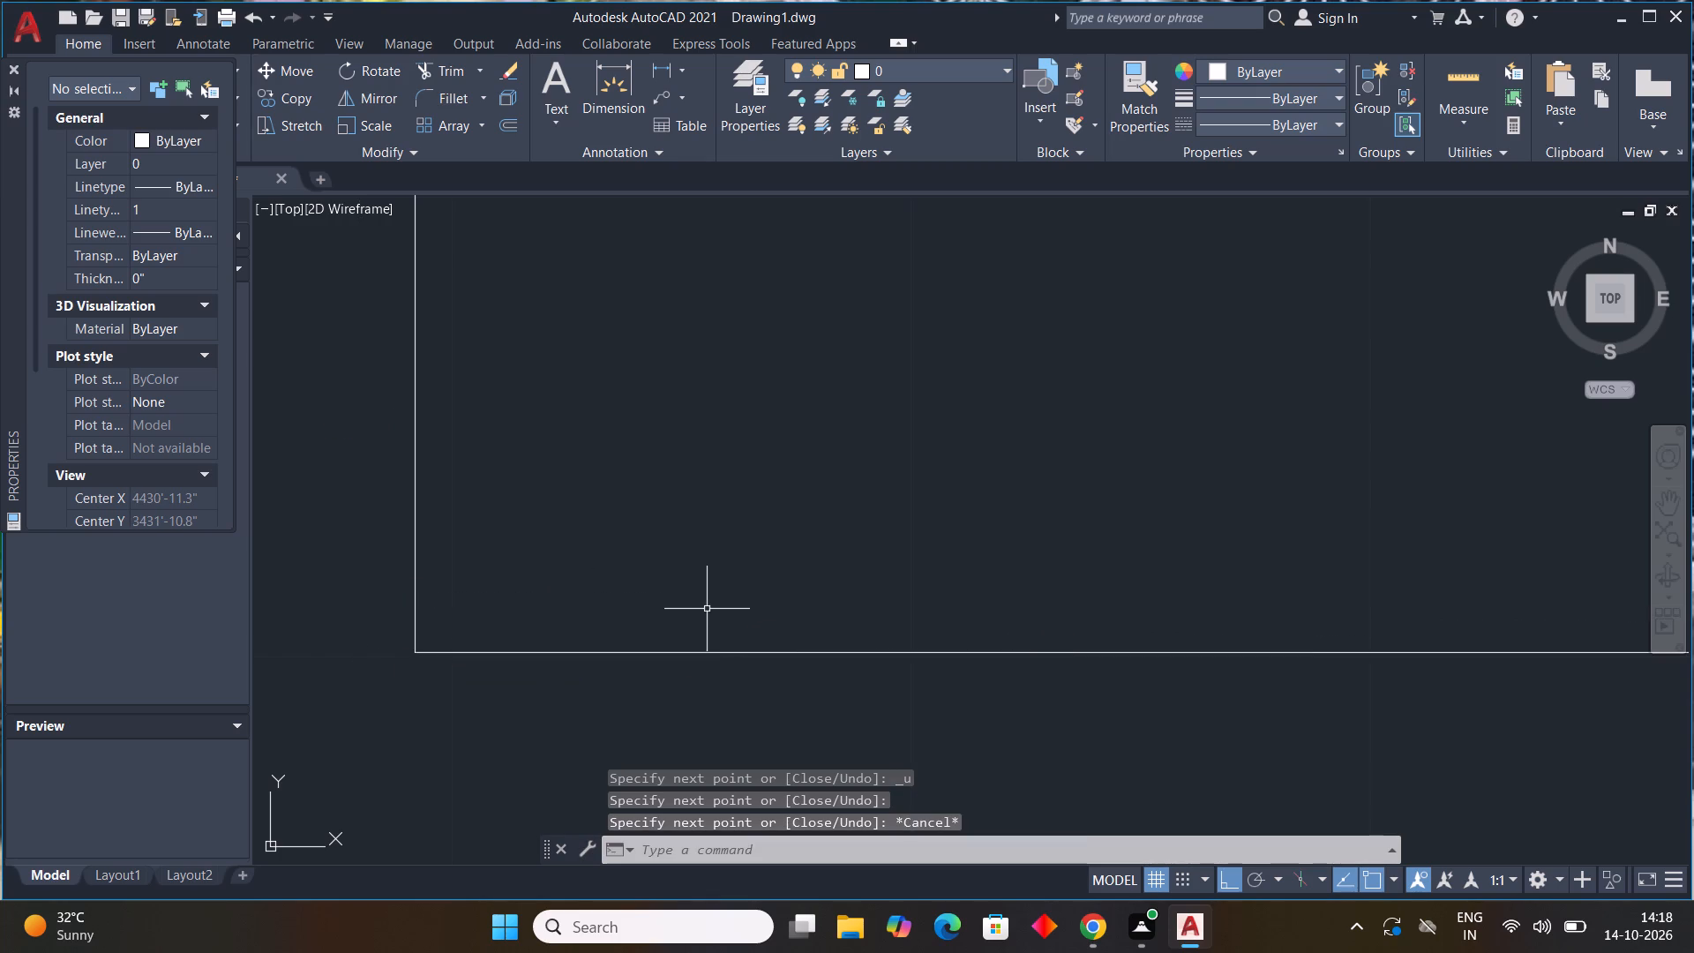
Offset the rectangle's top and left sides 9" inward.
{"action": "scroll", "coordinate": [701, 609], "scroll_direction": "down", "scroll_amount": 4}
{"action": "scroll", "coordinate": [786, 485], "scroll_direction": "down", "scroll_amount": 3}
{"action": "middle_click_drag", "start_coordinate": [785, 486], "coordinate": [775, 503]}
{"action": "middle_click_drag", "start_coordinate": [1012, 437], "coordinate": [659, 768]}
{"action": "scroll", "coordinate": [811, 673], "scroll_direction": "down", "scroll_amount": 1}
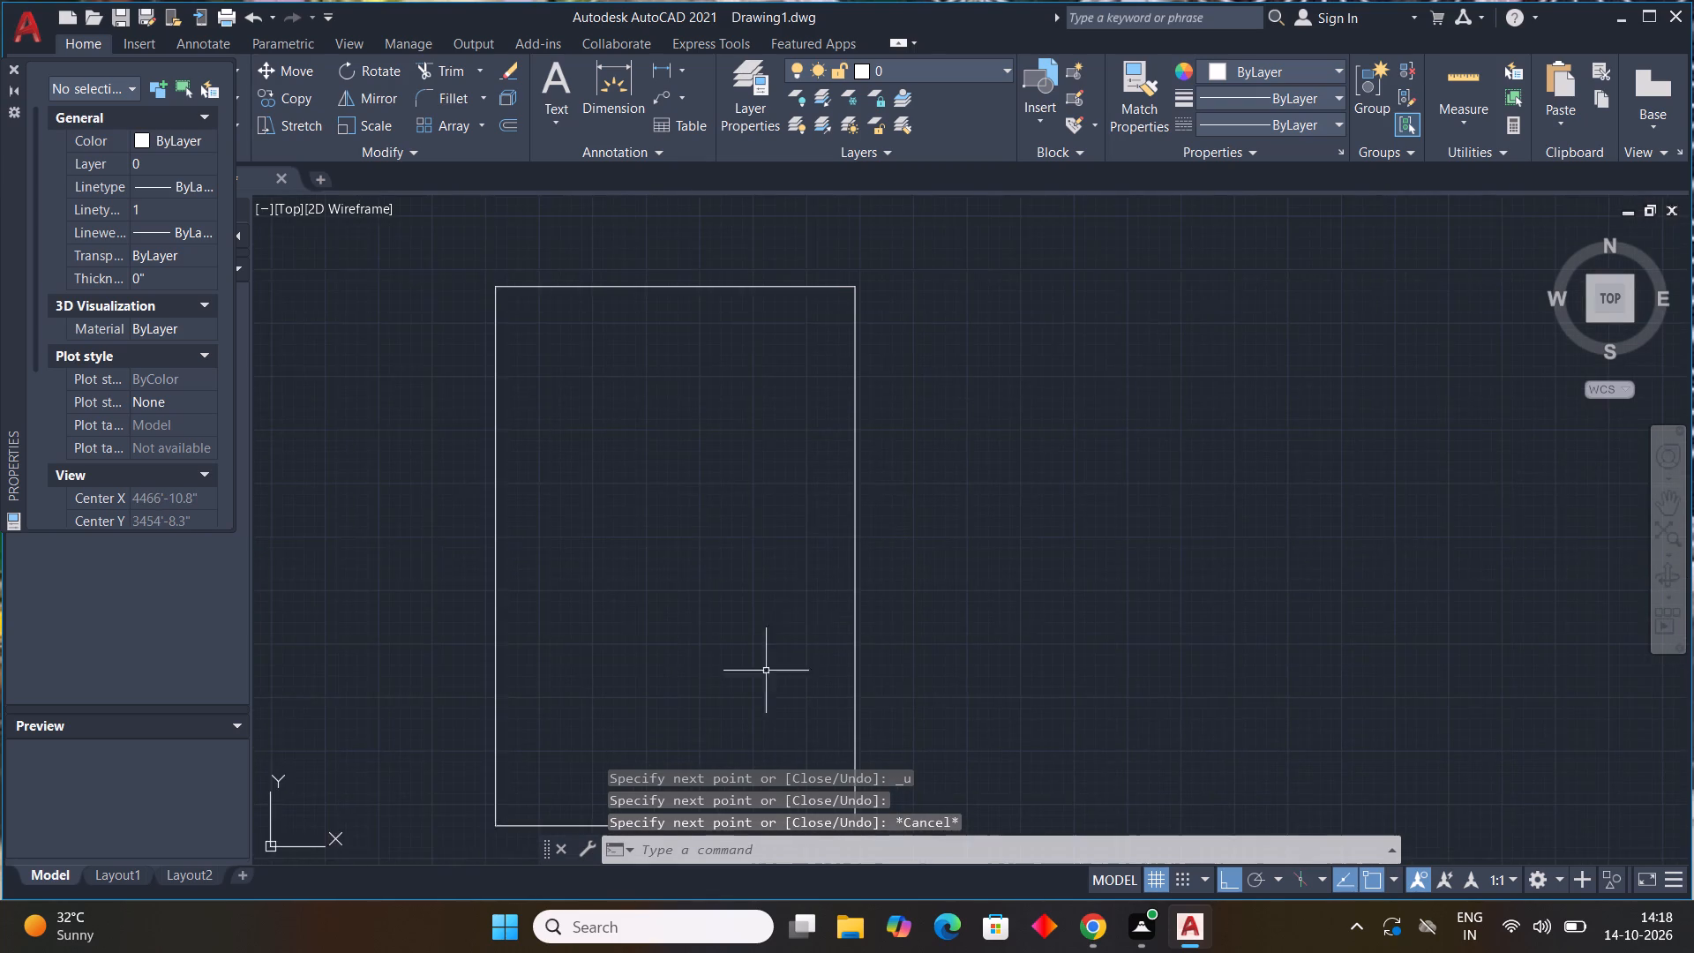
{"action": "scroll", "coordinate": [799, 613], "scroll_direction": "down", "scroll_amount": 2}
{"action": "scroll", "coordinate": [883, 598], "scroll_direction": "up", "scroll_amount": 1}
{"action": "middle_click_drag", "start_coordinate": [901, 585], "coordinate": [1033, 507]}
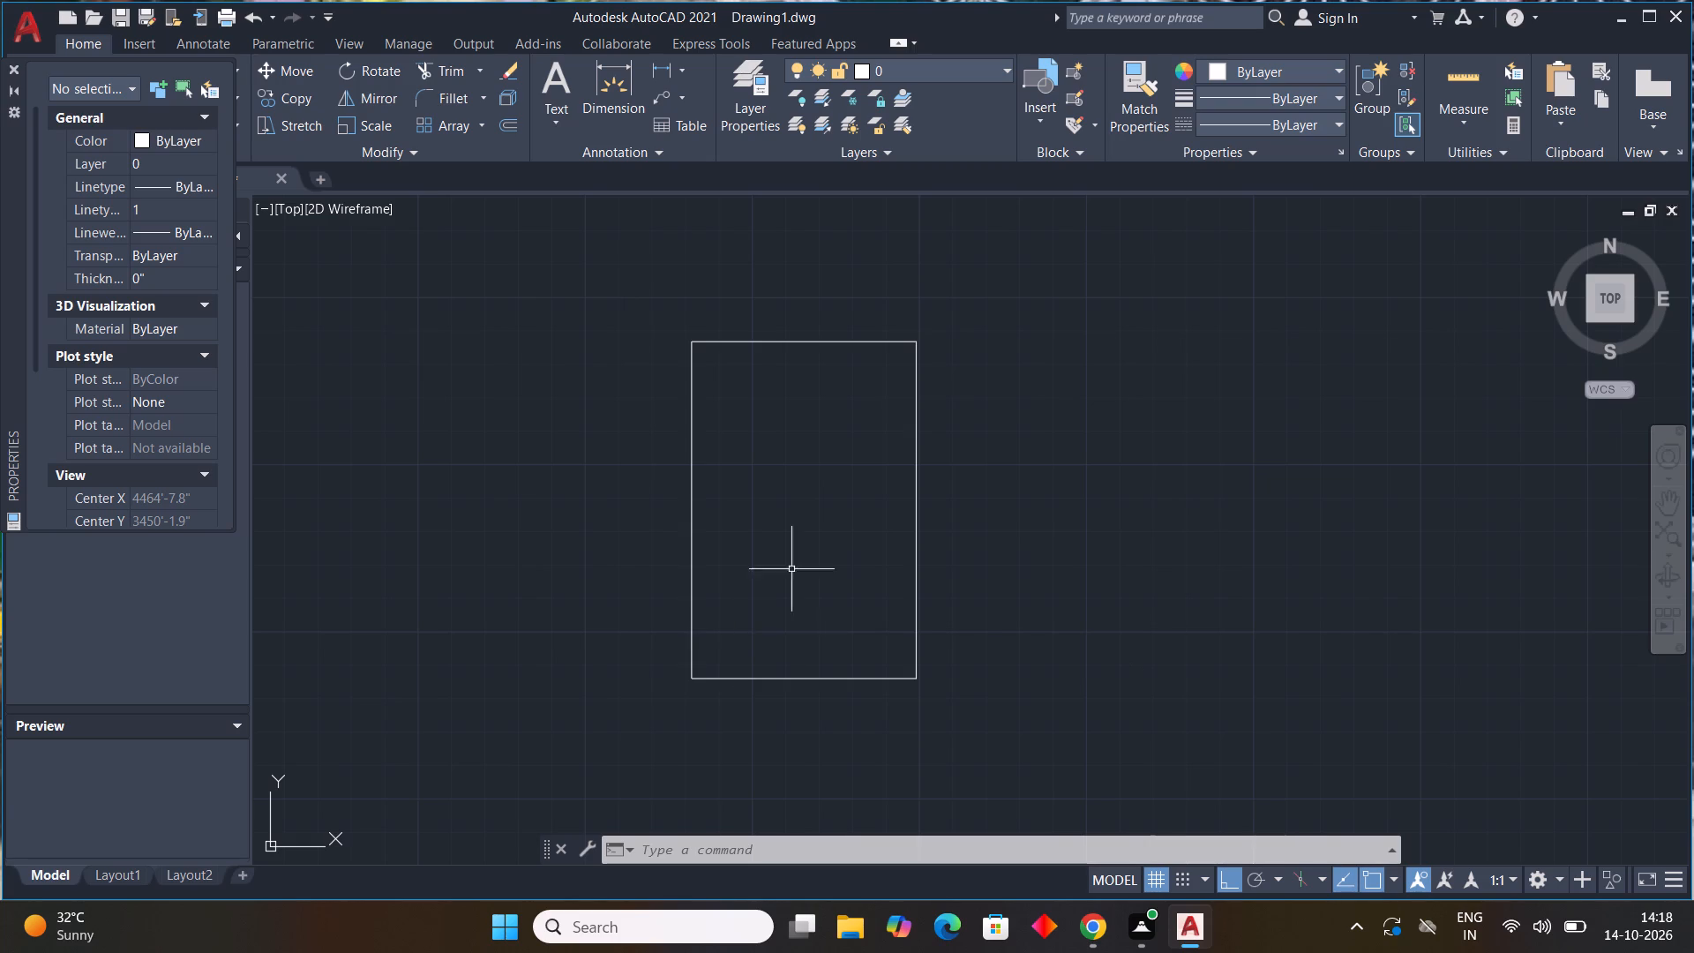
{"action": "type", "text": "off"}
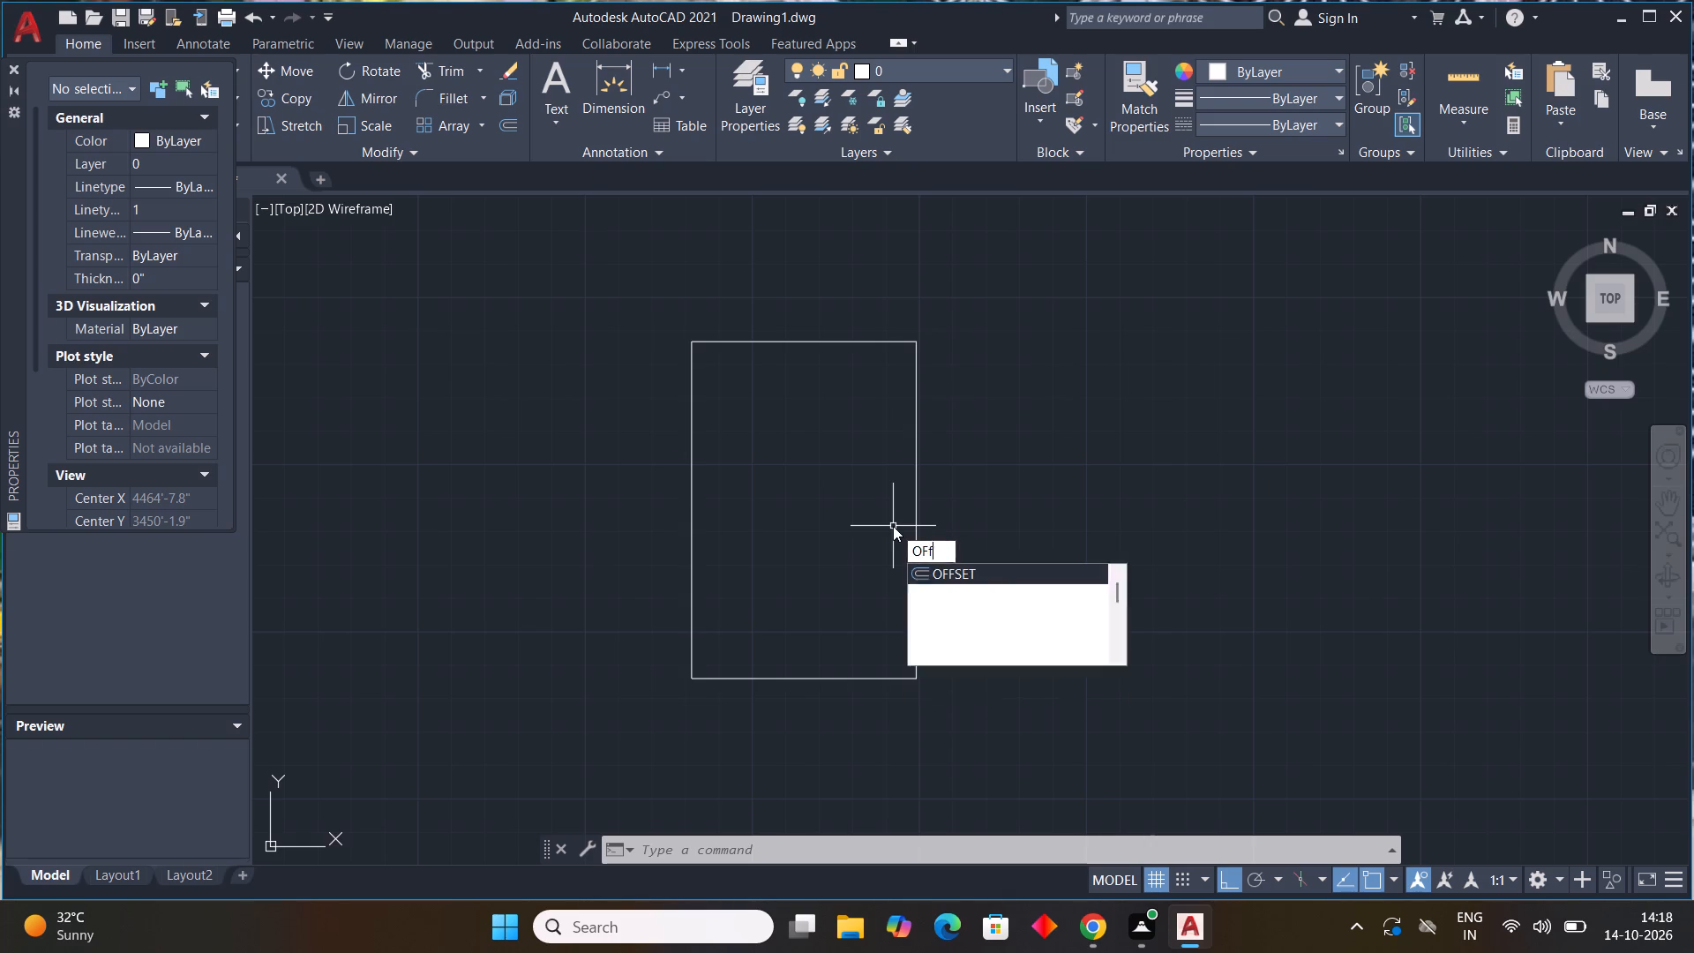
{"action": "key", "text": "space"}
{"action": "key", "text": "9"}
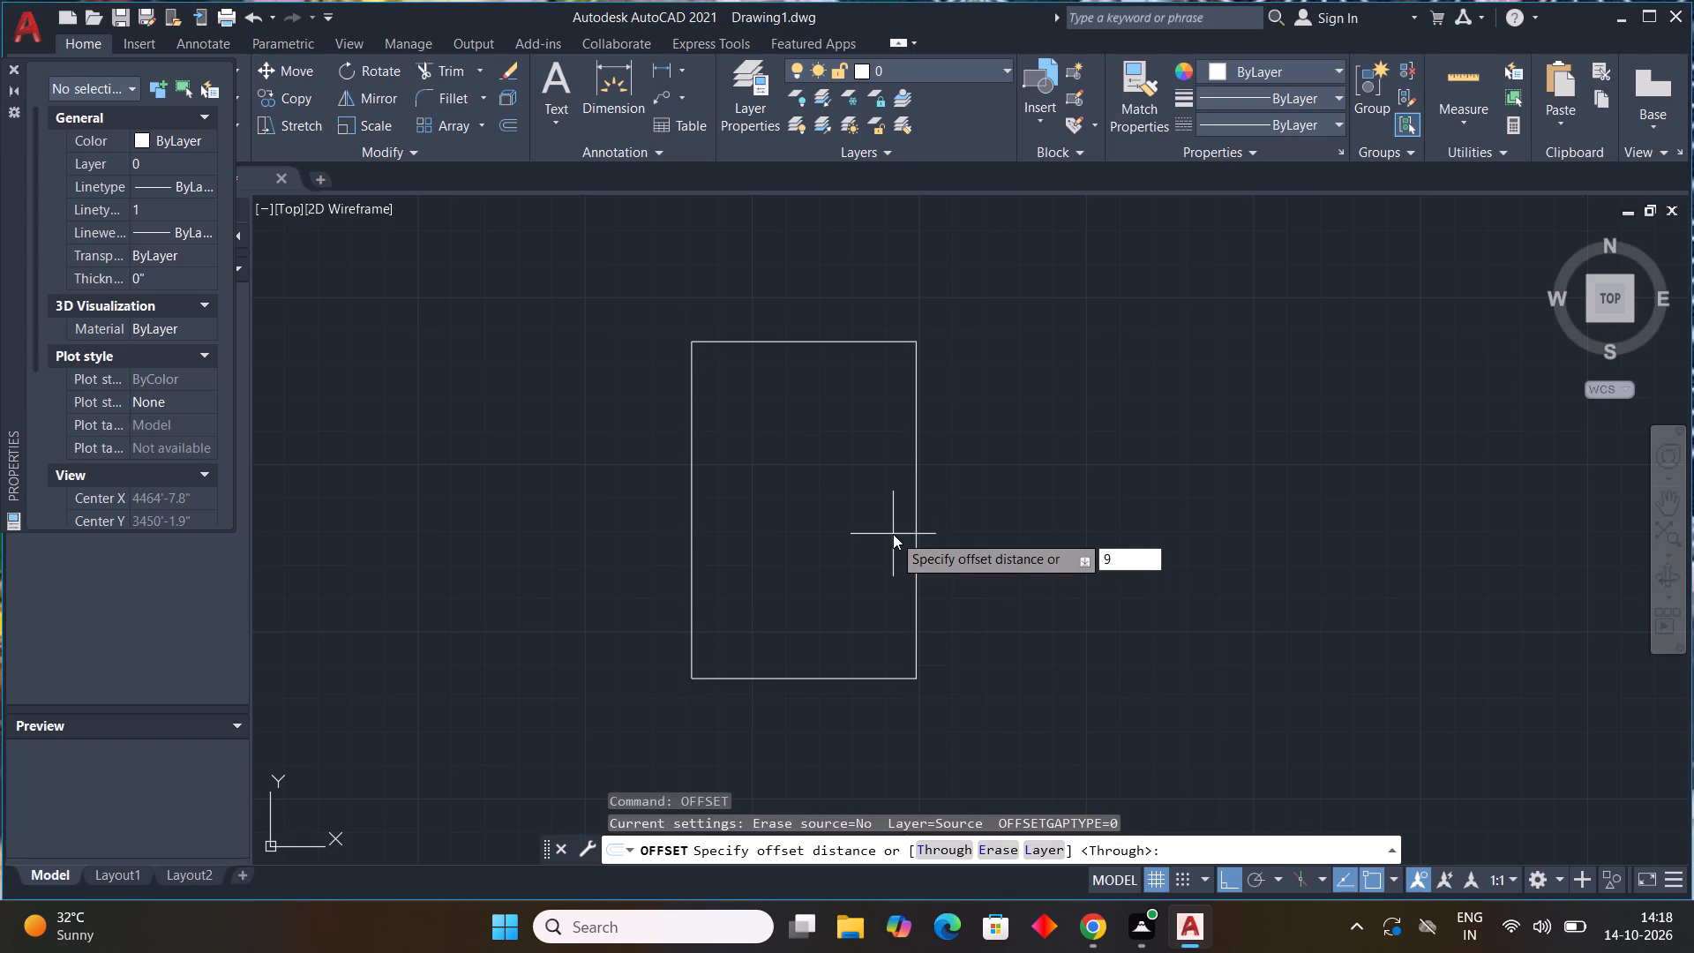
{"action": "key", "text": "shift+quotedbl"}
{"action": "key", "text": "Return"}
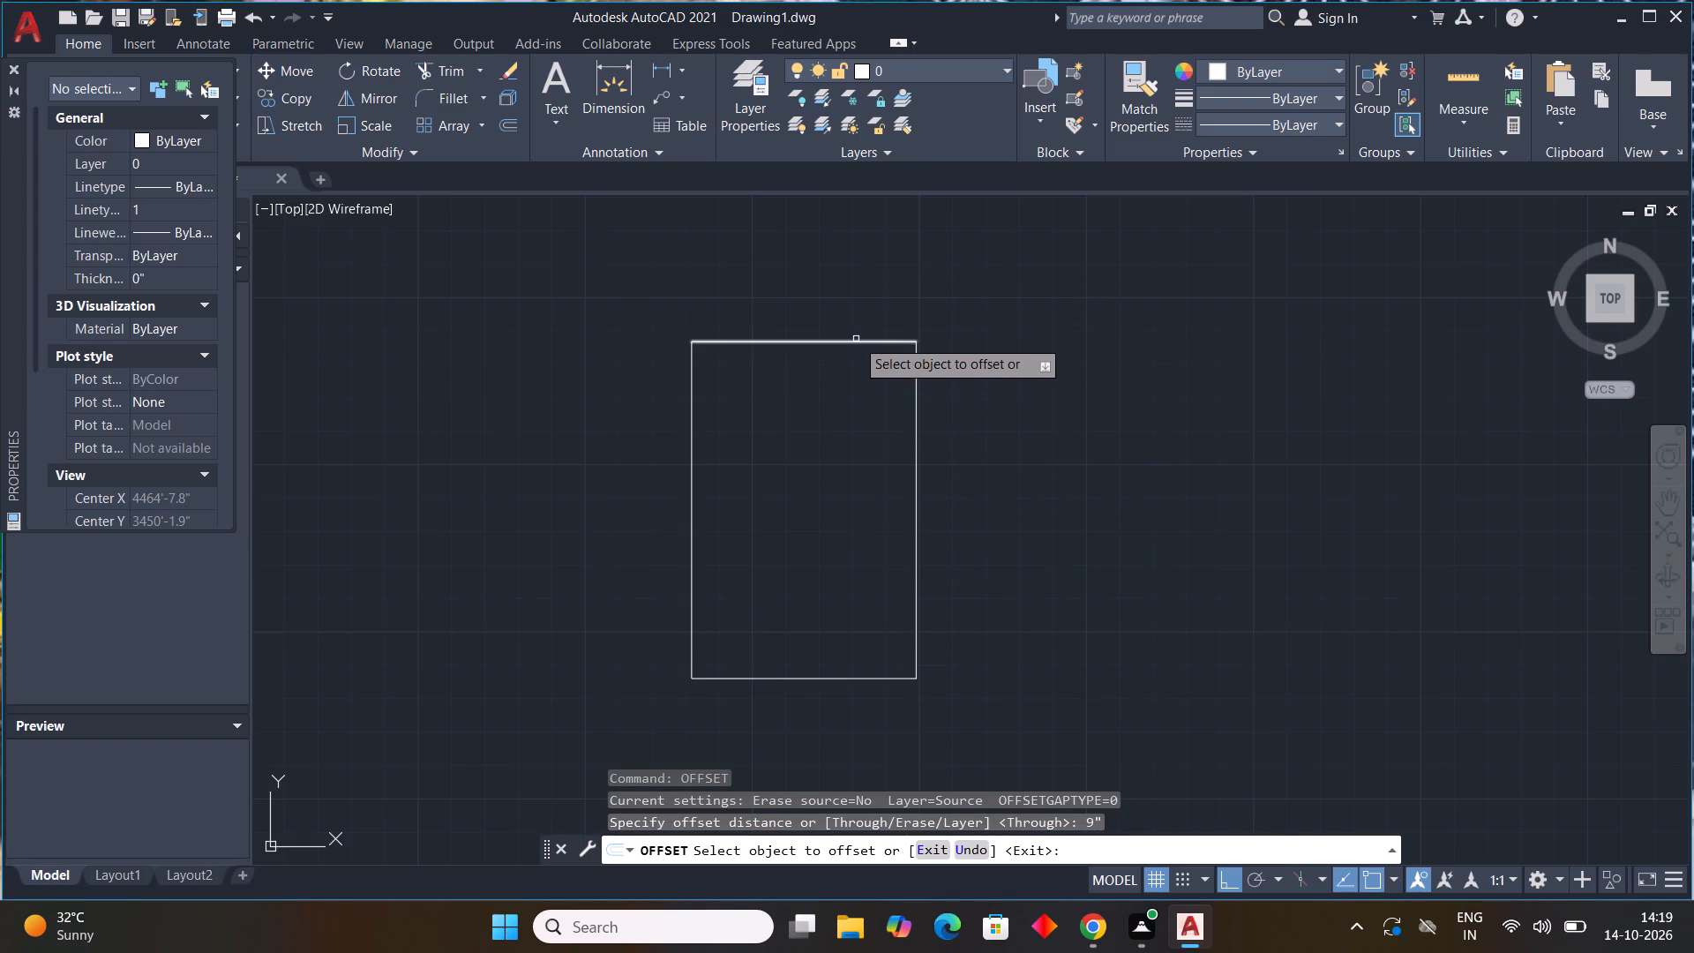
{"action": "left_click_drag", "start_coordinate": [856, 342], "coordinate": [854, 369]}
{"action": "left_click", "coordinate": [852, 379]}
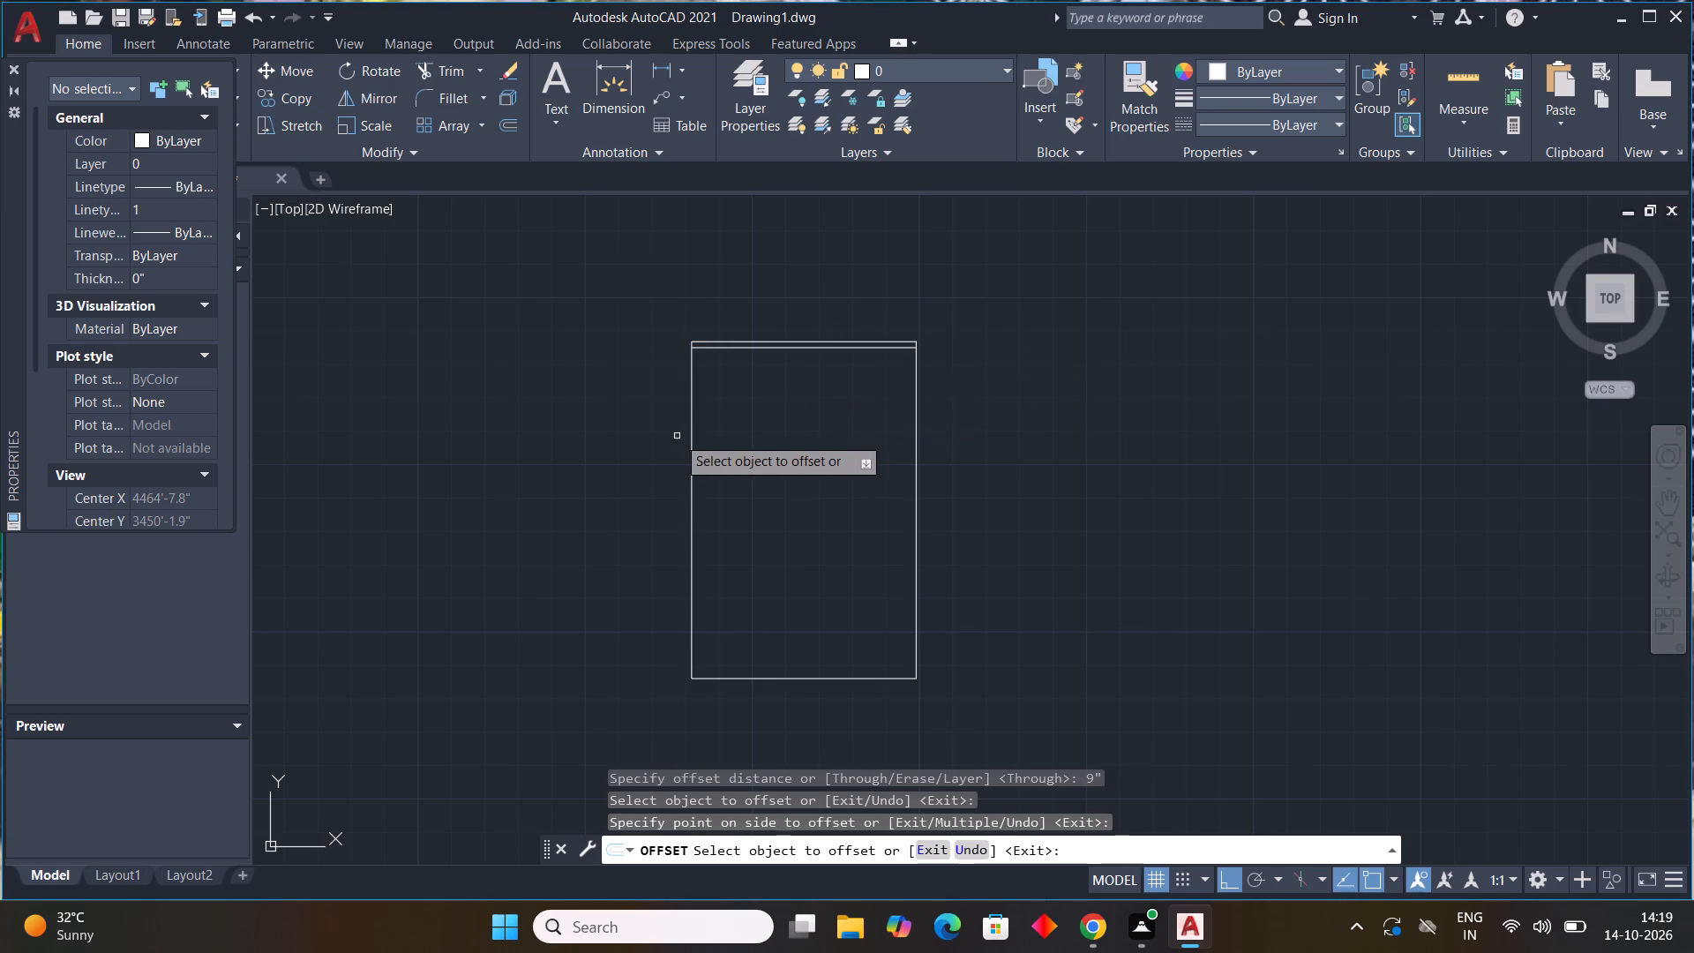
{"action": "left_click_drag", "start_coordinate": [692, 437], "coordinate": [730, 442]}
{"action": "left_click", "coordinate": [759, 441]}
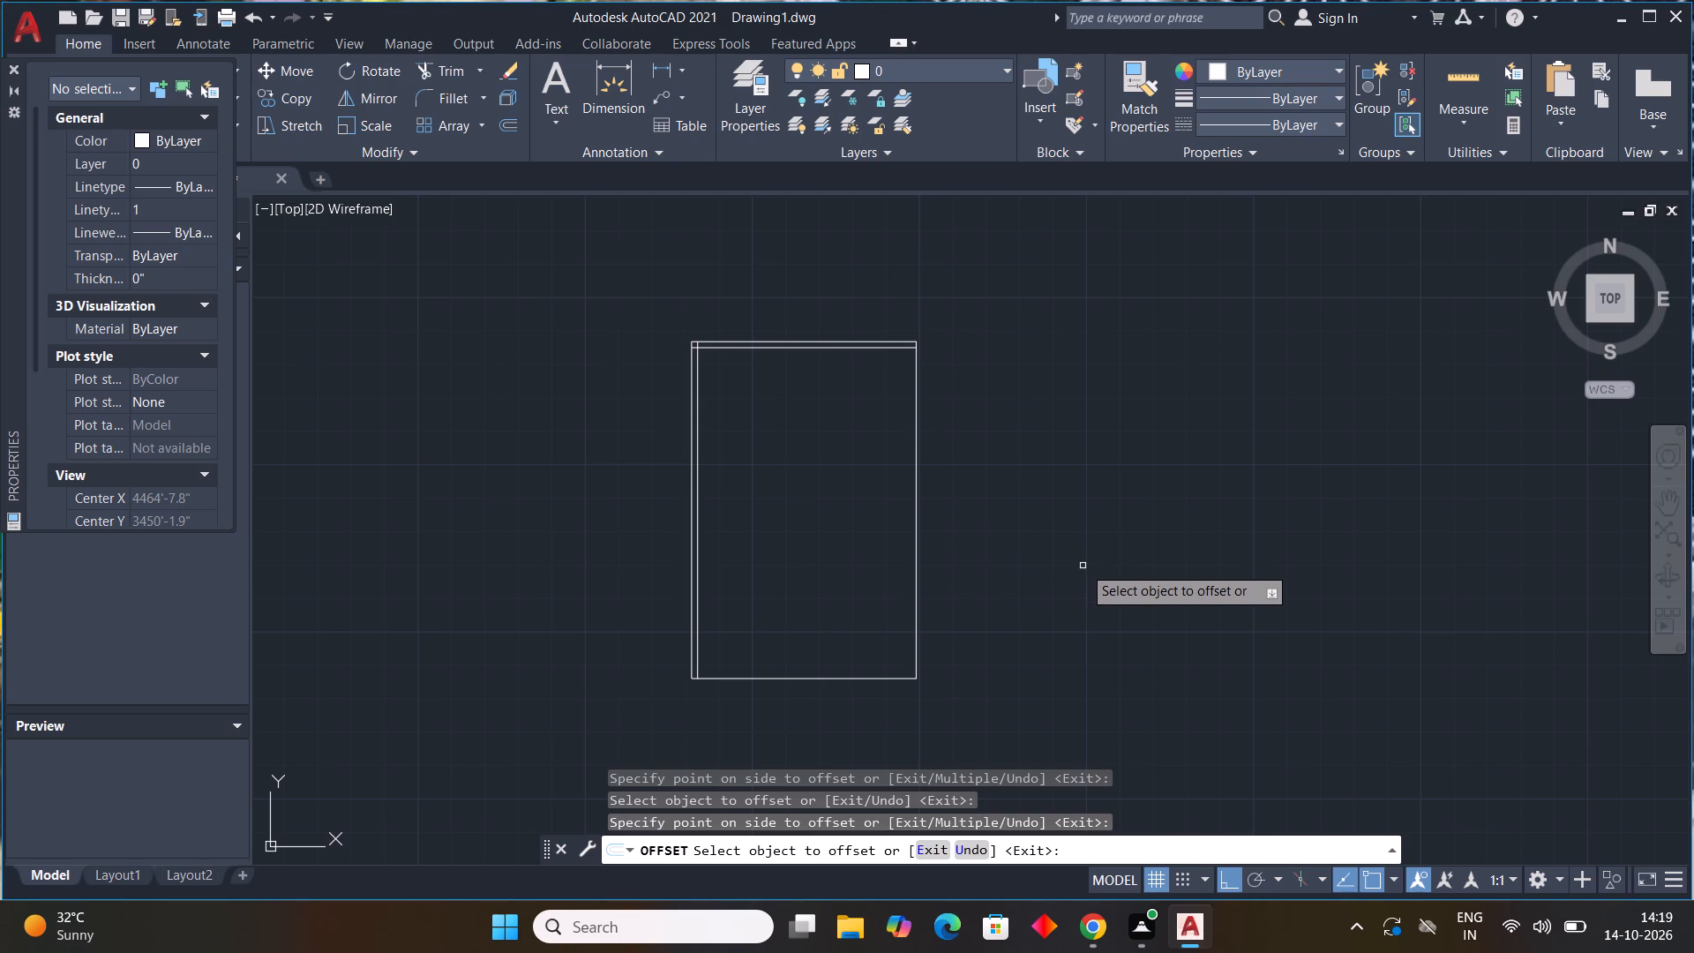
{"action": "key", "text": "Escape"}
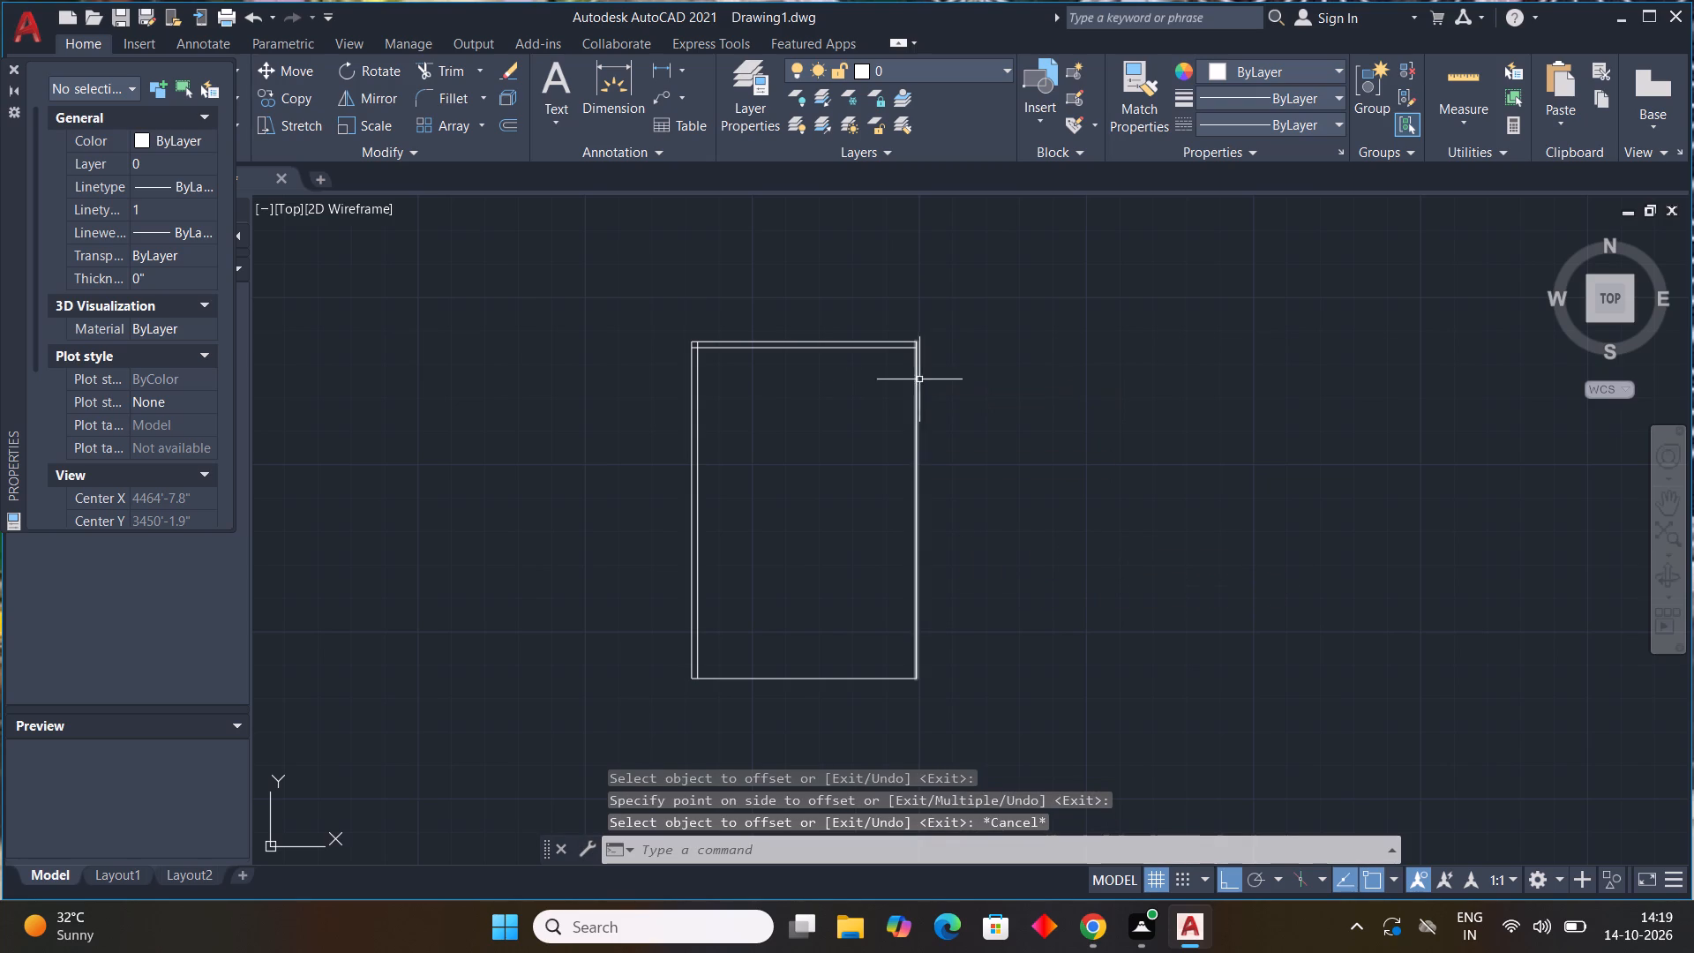
Select all the rectangle's sides and both offset lines and delete them.
{"action": "left_click_drag", "start_coordinate": [991, 317], "coordinate": [947, 336]}
{"action": "left_click", "coordinate": [673, 673]}
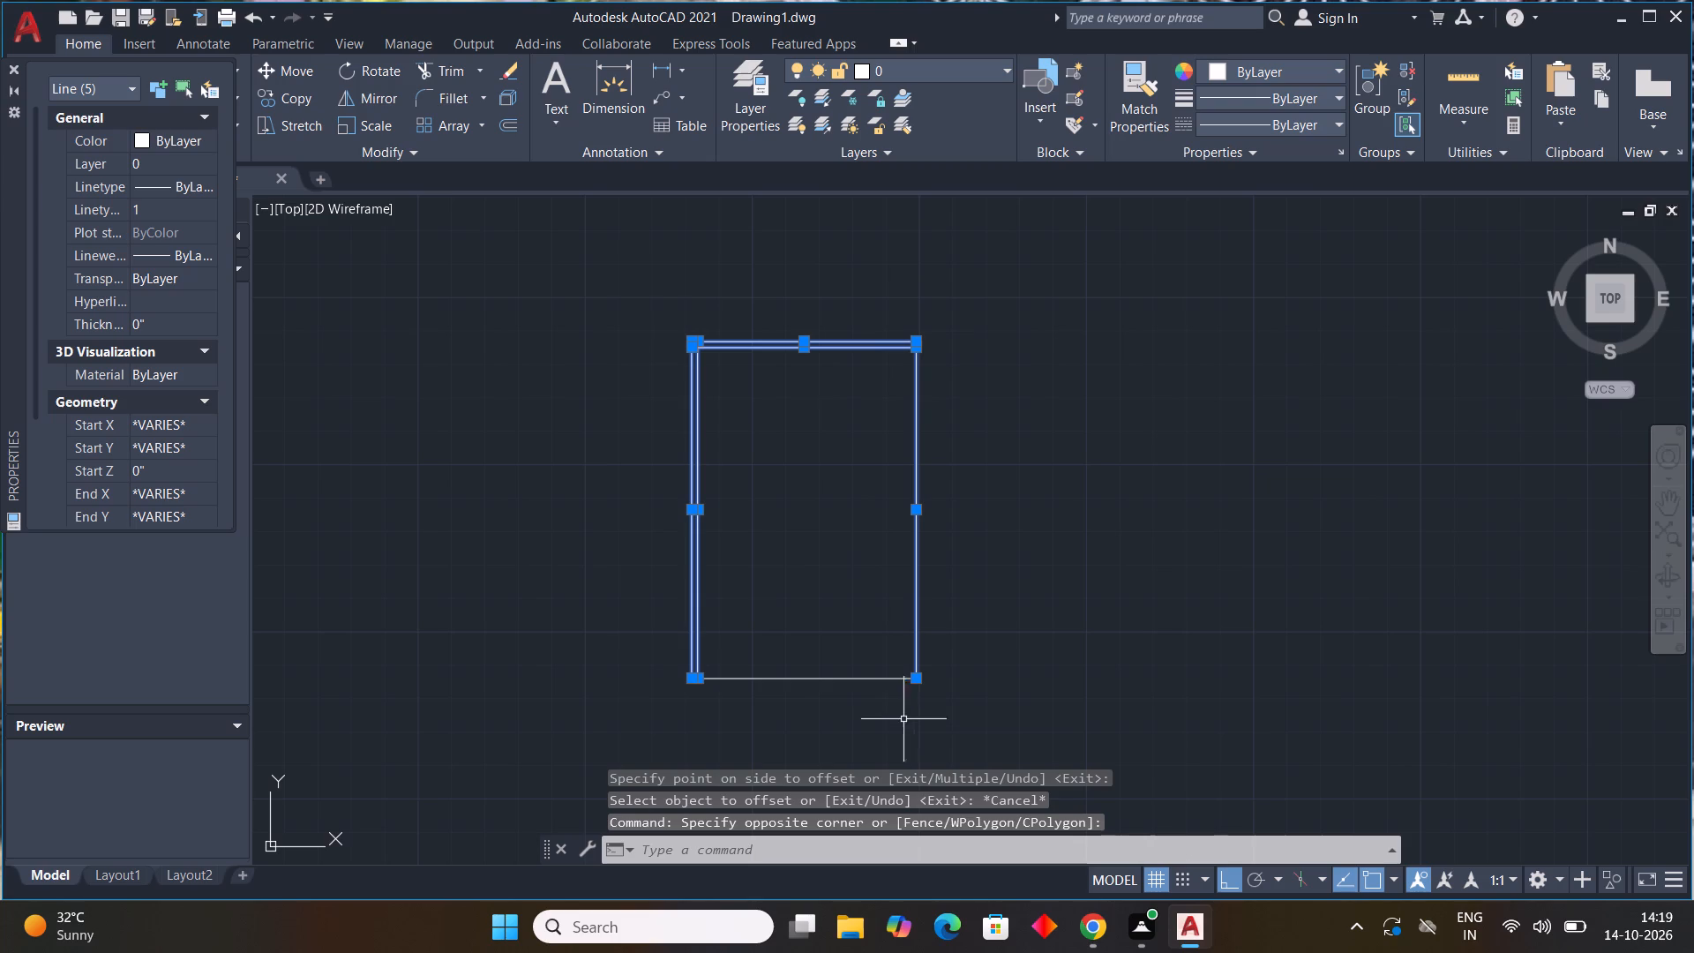
{"action": "left_click", "coordinate": [843, 684]}
{"action": "left_click_drag", "start_coordinate": [843, 684], "coordinate": [840, 663]}
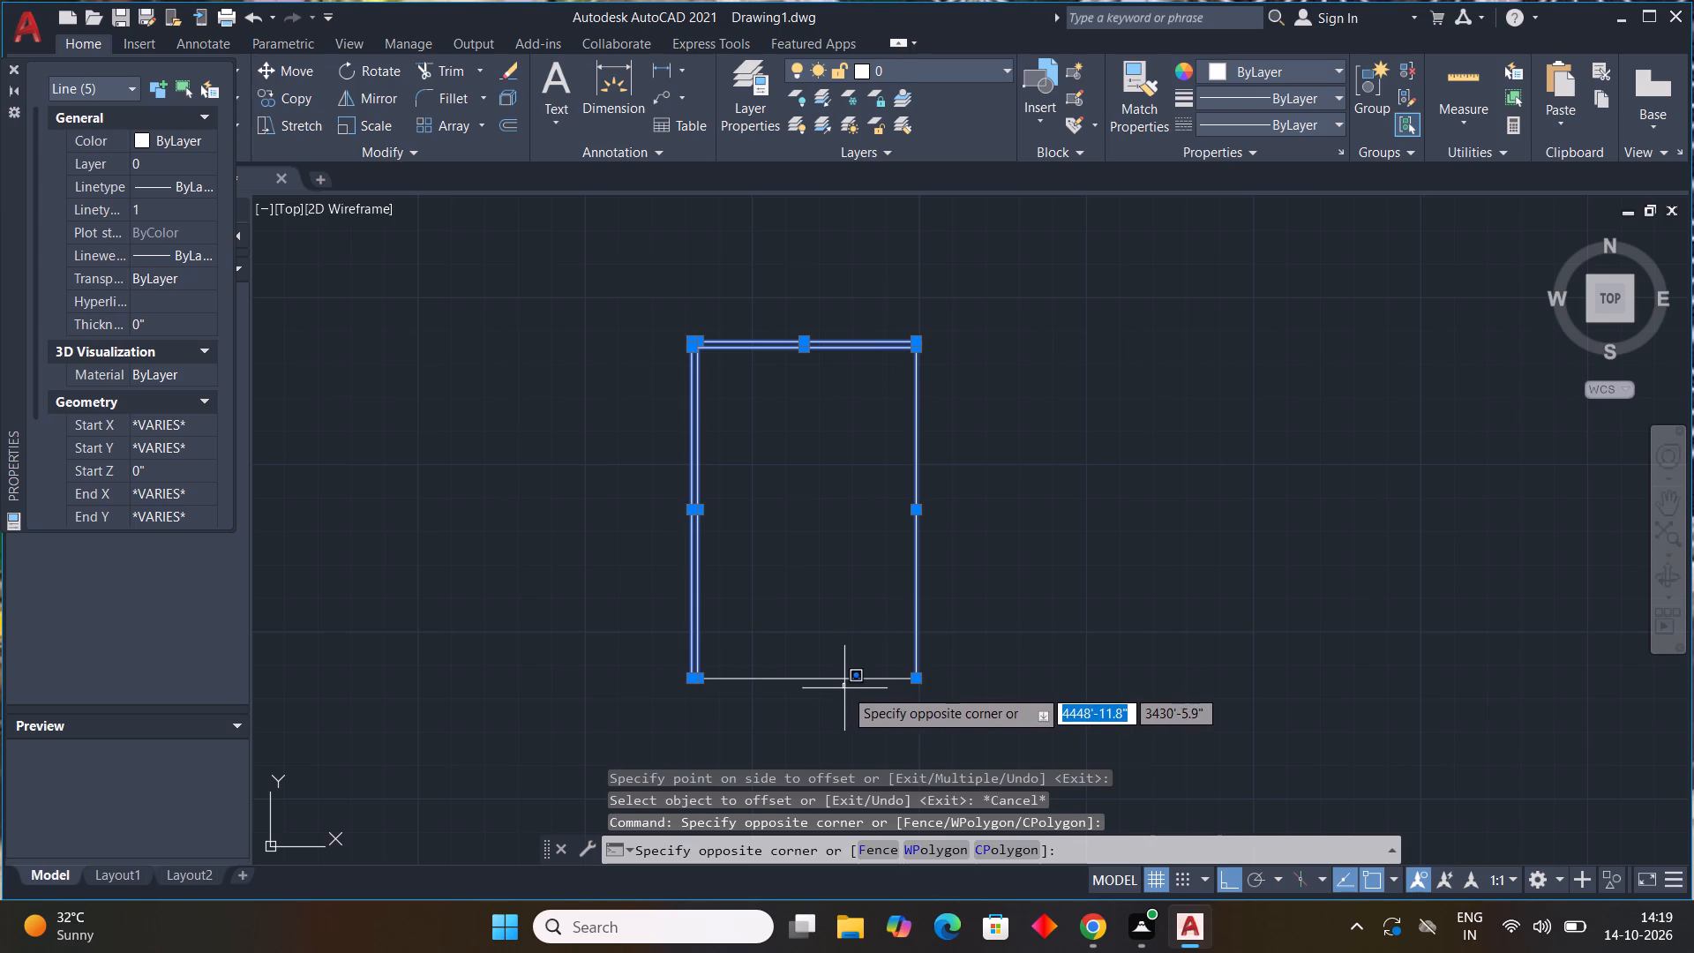
{"action": "left_click_drag", "start_coordinate": [844, 686], "coordinate": [841, 677]}
{"action": "left_click", "coordinate": [840, 676]}
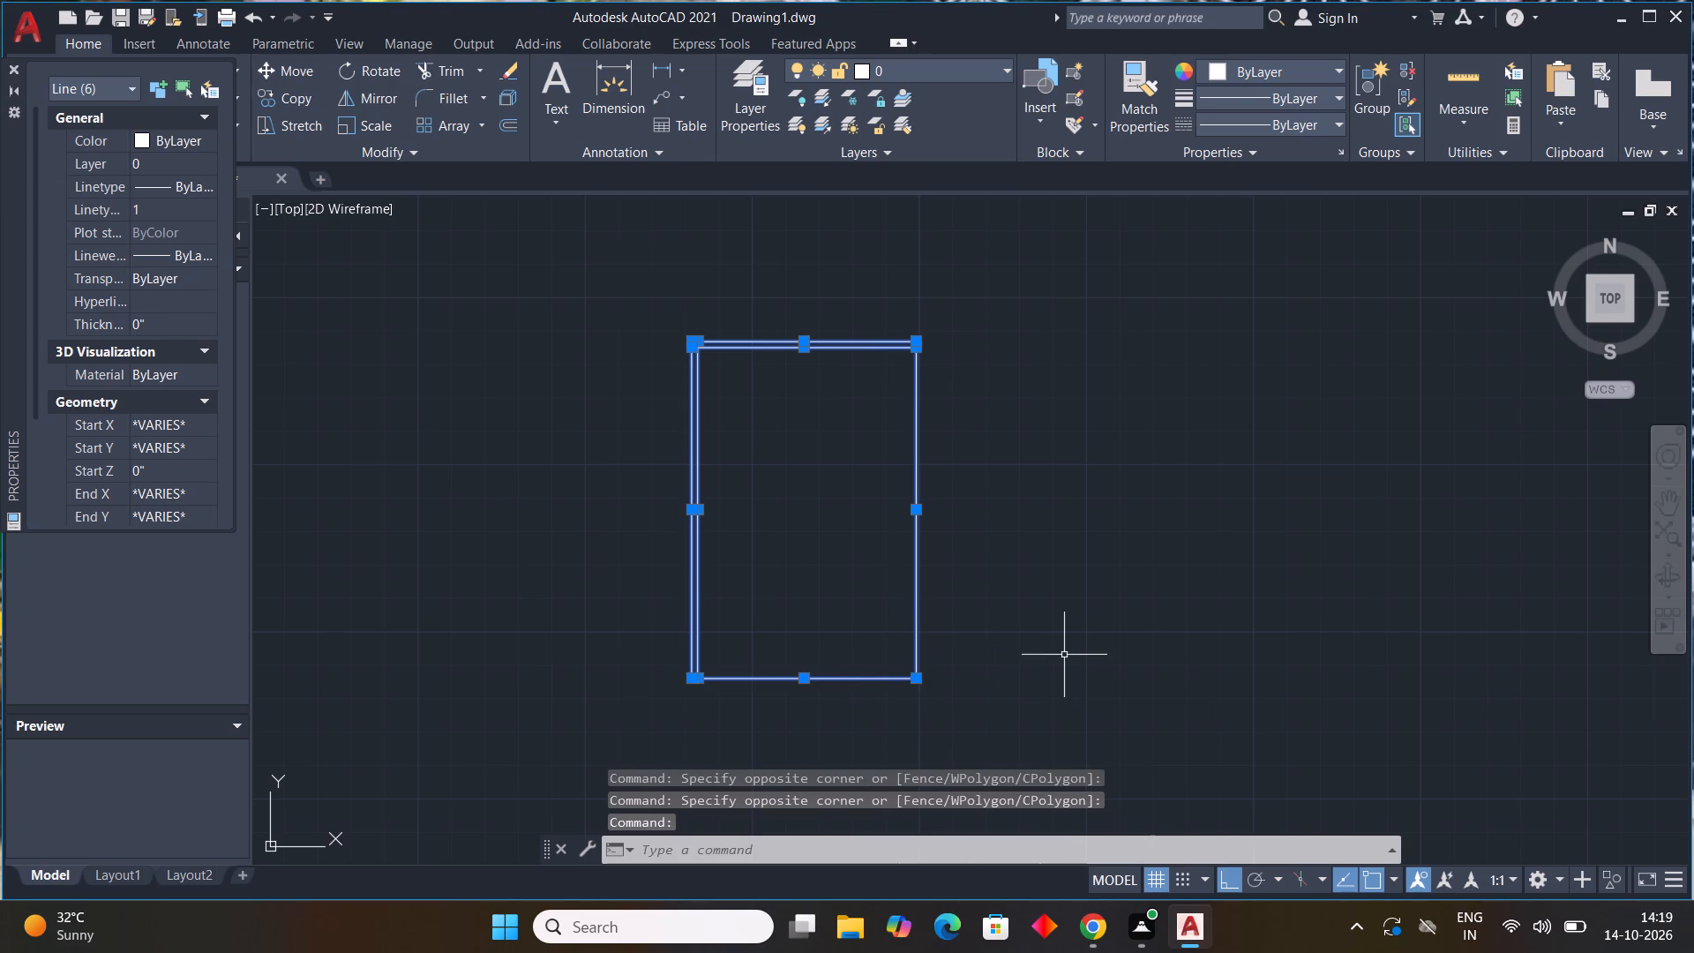
{"action": "key", "text": "Delete"}
Start a new line near the deleted rectangle's upper-right corner and draw a 28' vertical segment downward.
{"action": "key", "text": "l"}
{"action": "key", "text": "space"}
{"action": "left_click_drag", "start_coordinate": [908, 342], "coordinate": [916, 378]}
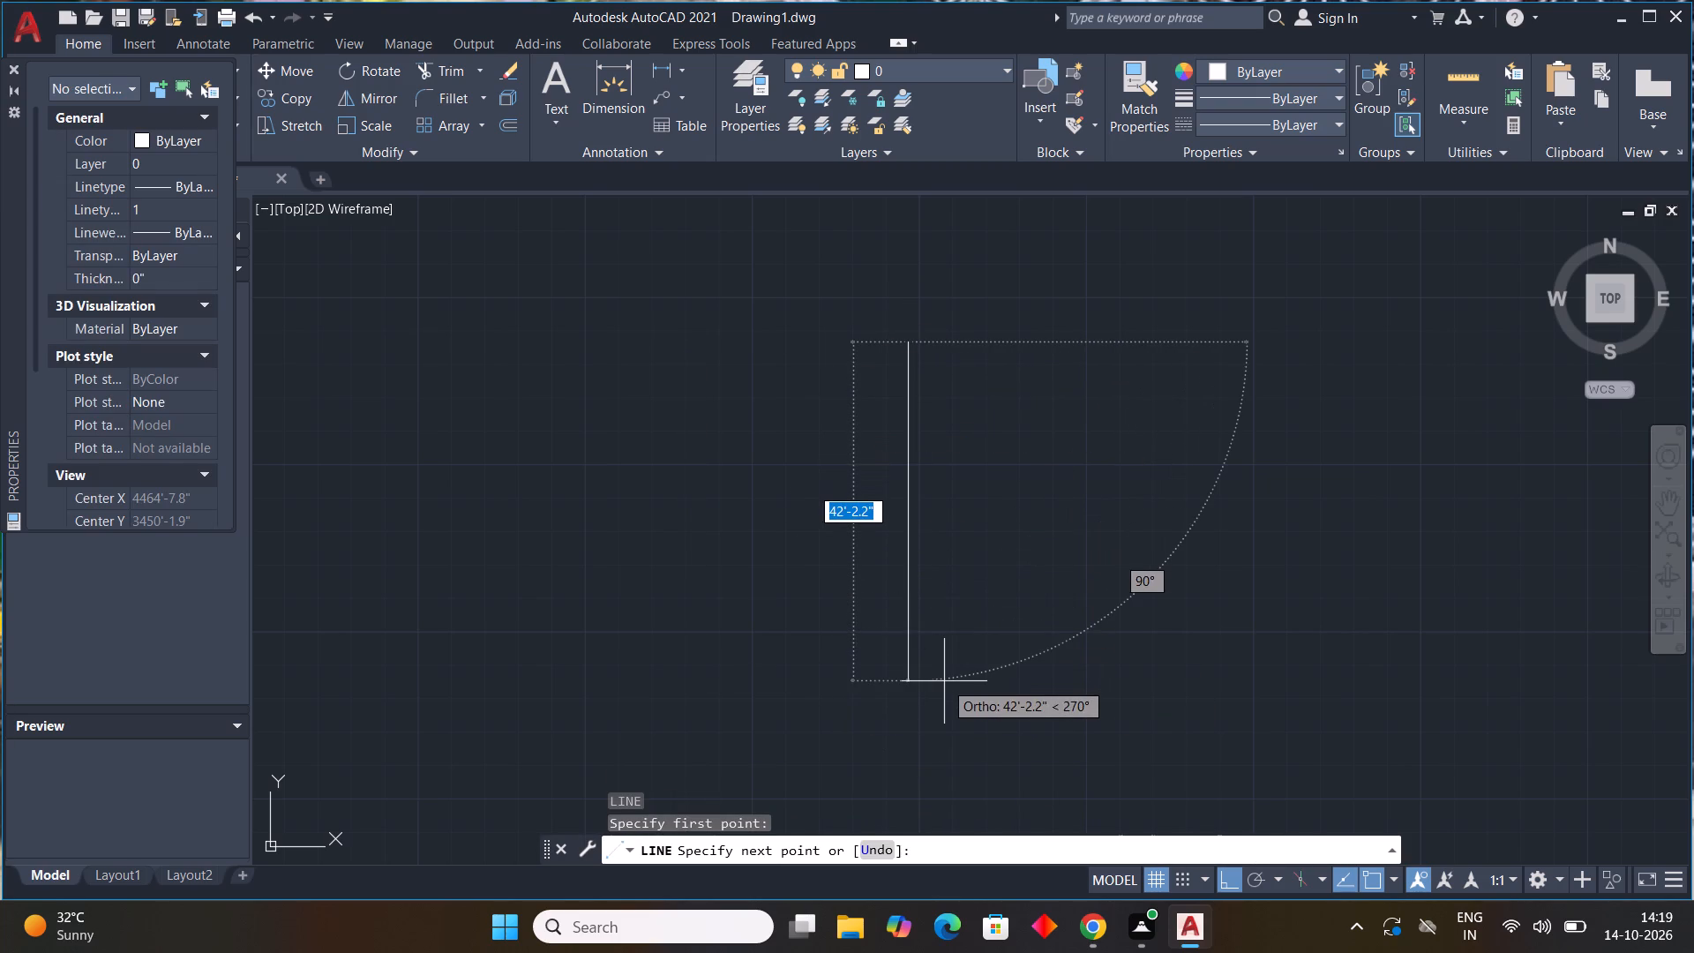
{"action": "type", "text": "28"}
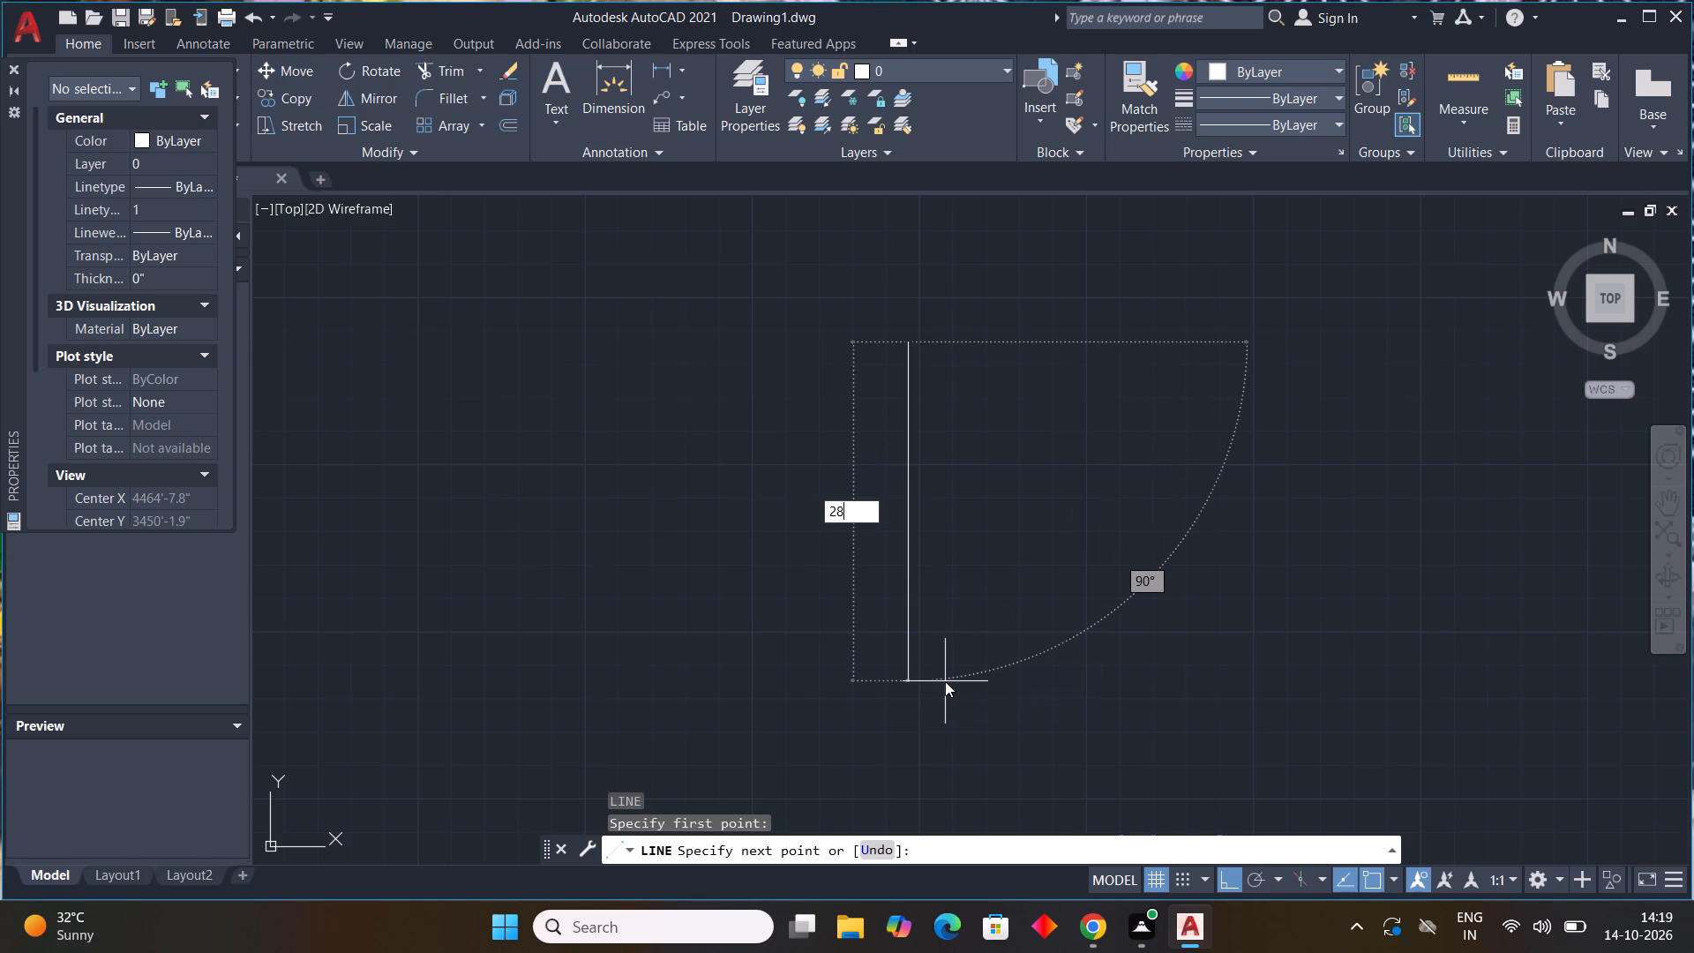
{"action": "key", "text": "apostrophe"}
{"action": "key", "text": "Return"}
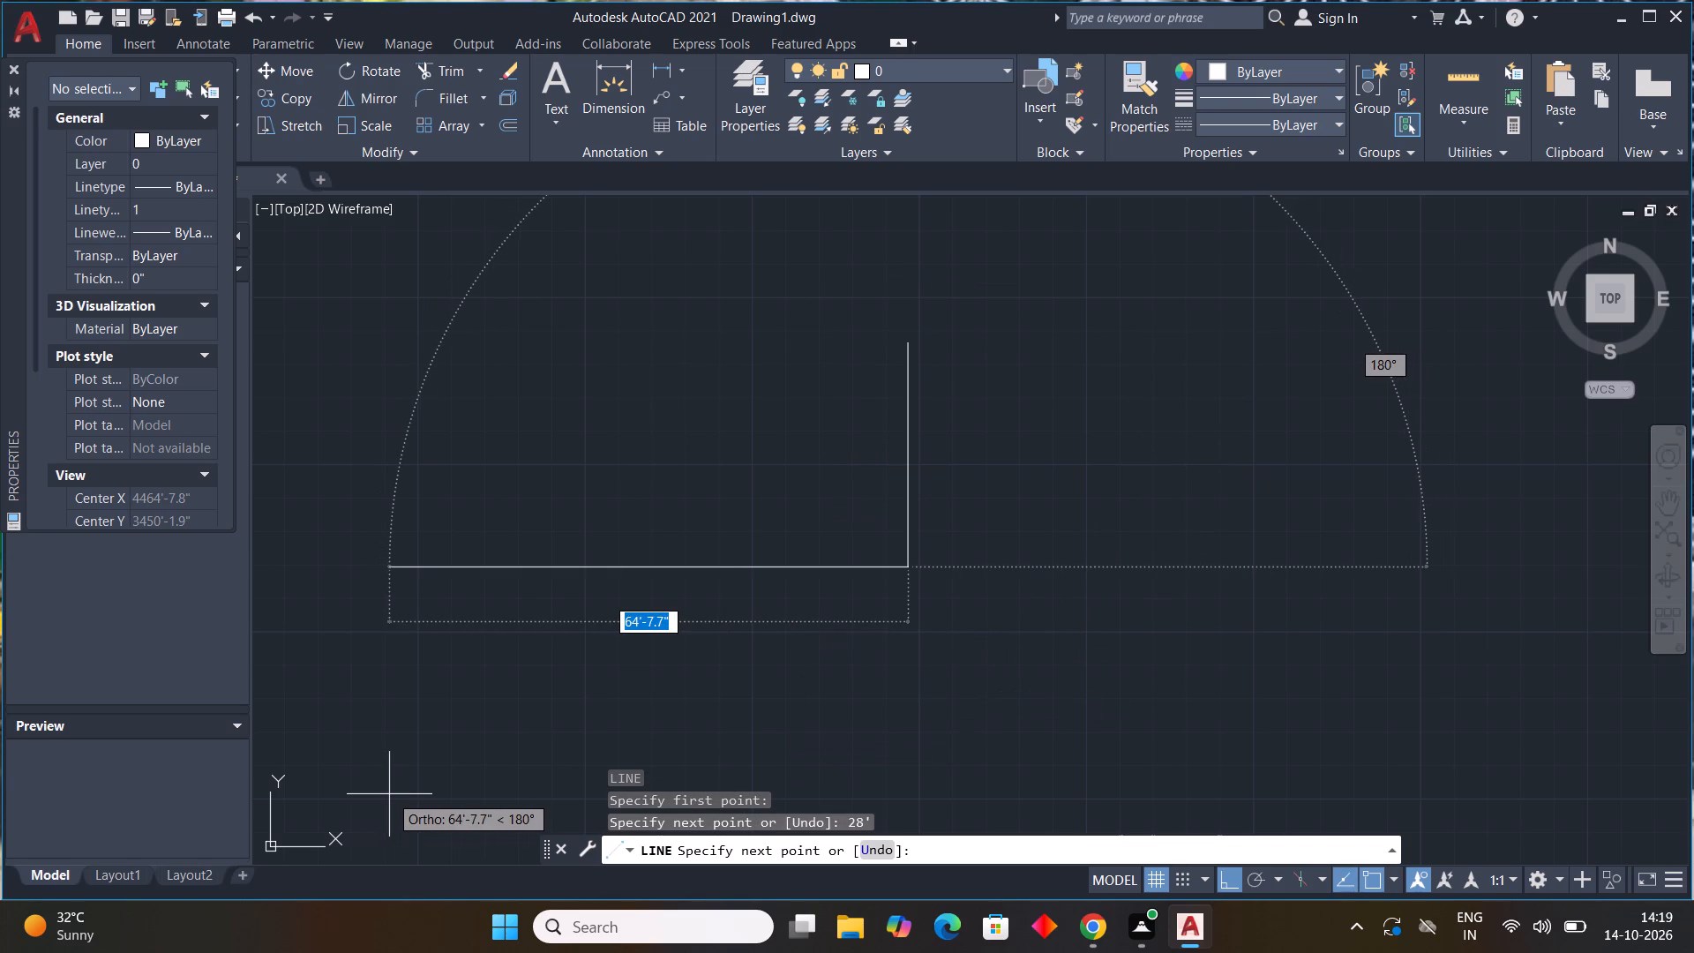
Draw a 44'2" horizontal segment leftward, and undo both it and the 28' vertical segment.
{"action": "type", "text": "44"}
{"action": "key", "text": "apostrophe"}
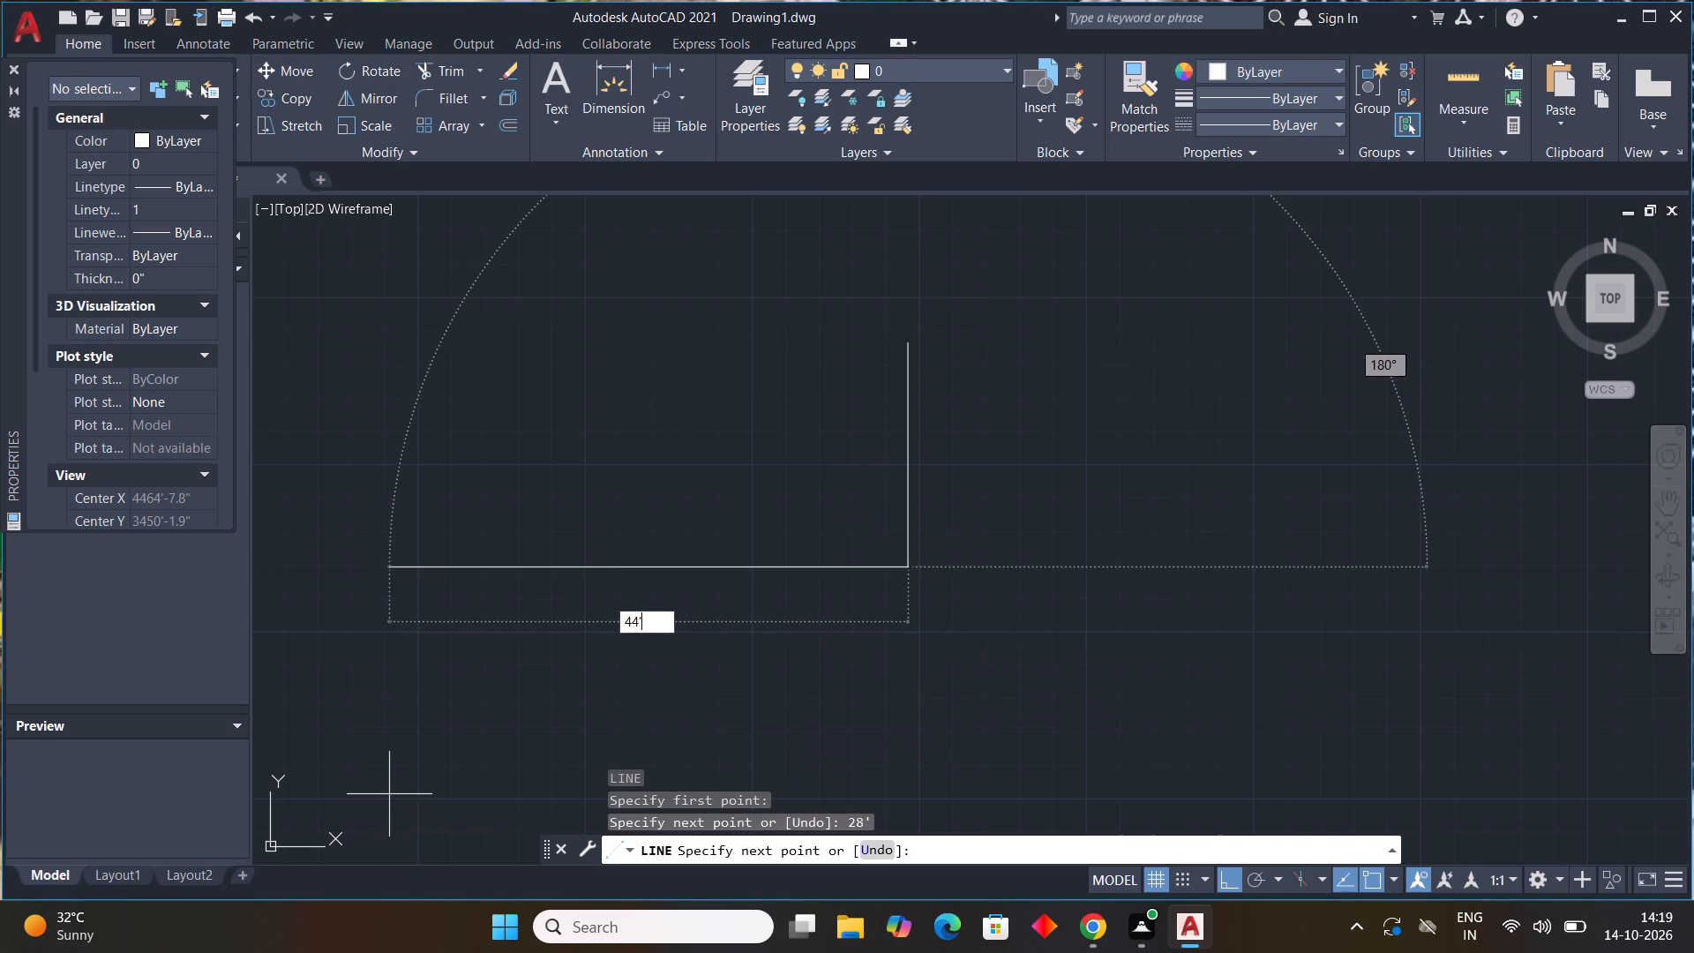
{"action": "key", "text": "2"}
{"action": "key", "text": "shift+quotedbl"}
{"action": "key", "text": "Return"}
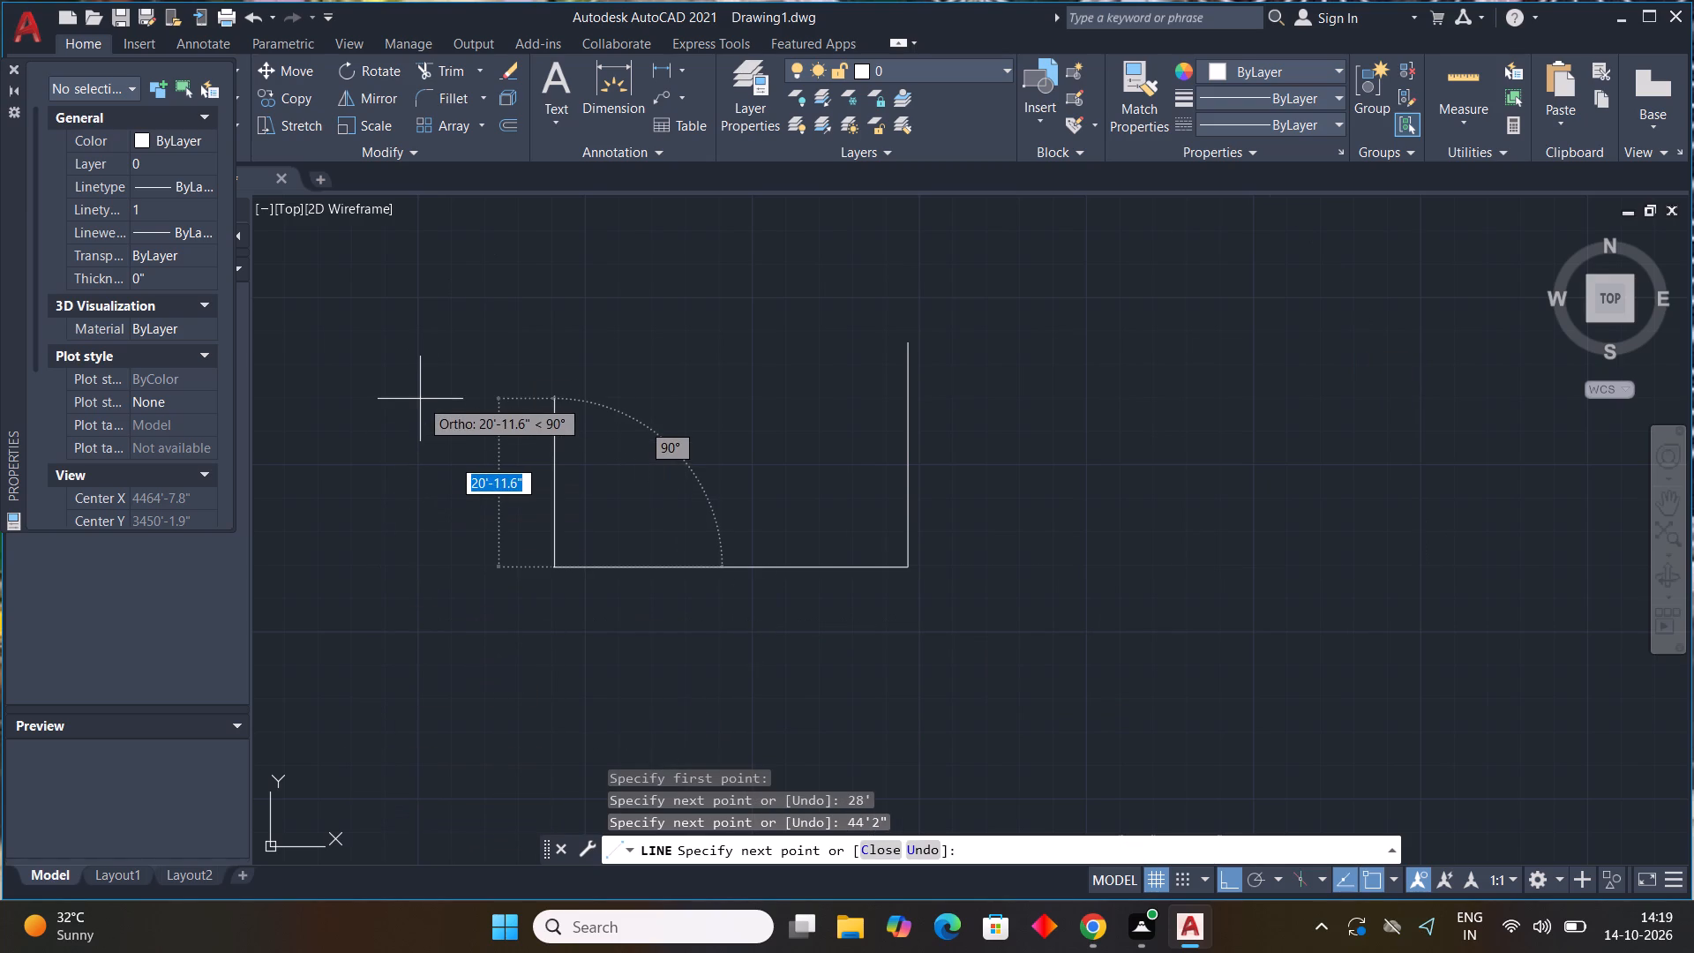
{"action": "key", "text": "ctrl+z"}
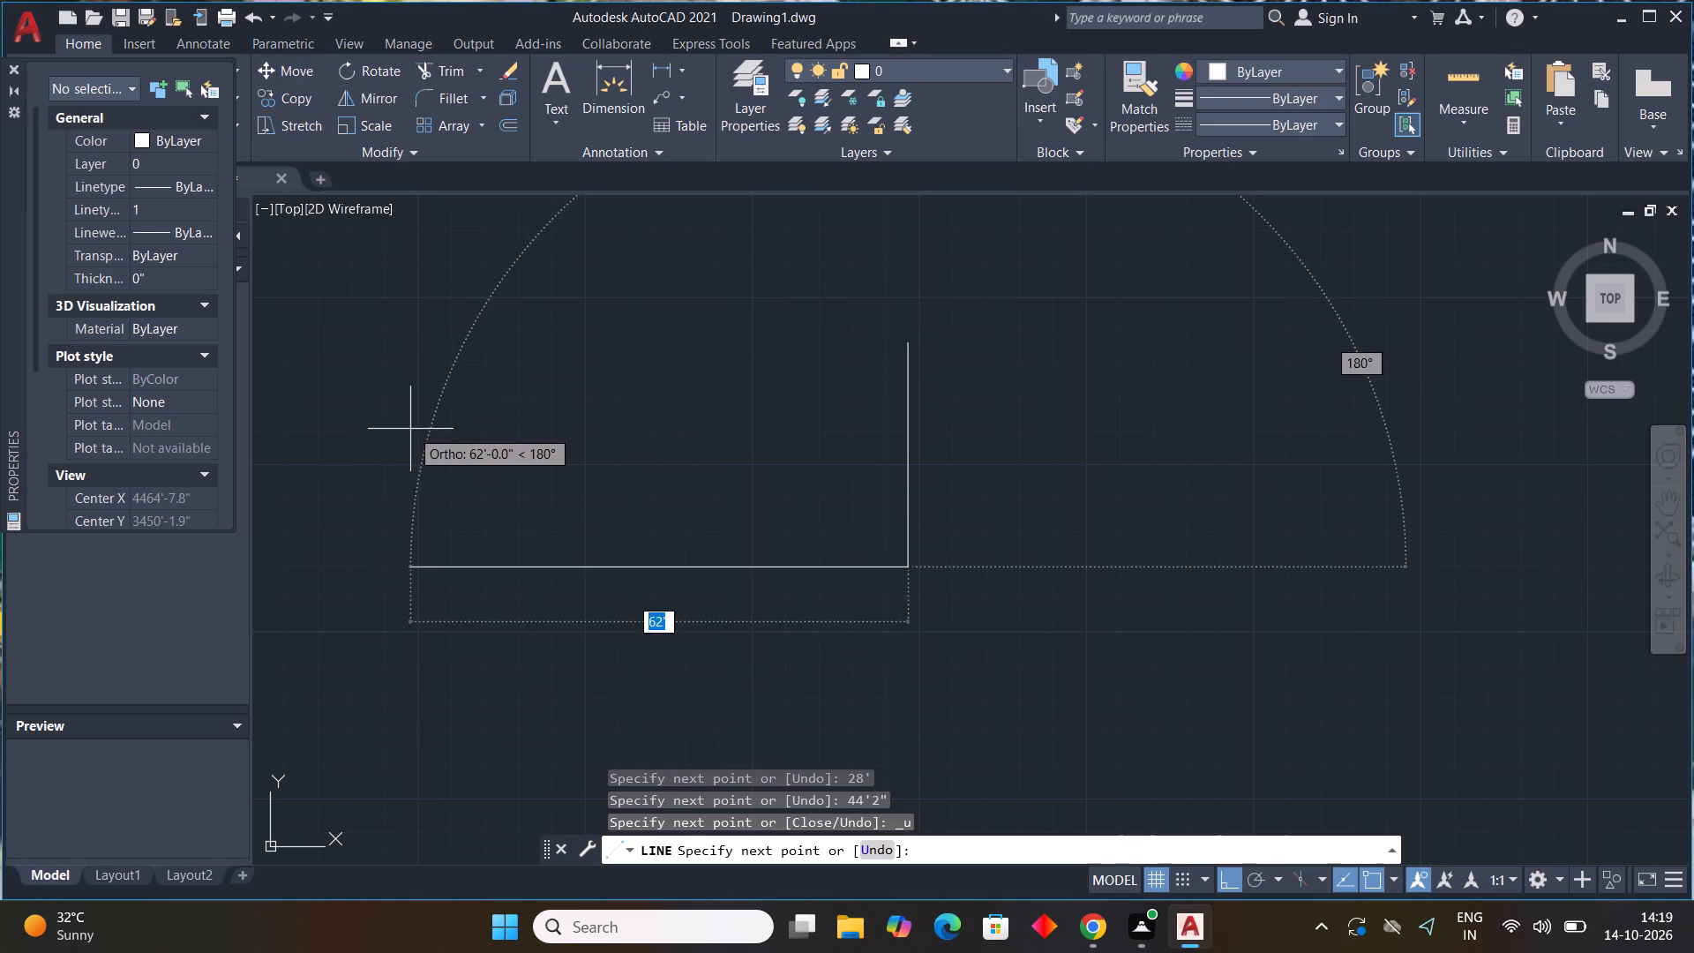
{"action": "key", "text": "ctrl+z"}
Draw a 44'2" vertical segment downward from the line's start point.
{"action": "type", "text": "44'"}
{"action": "type", "text": "2\""}
{"action": "key", "text": "Return"}
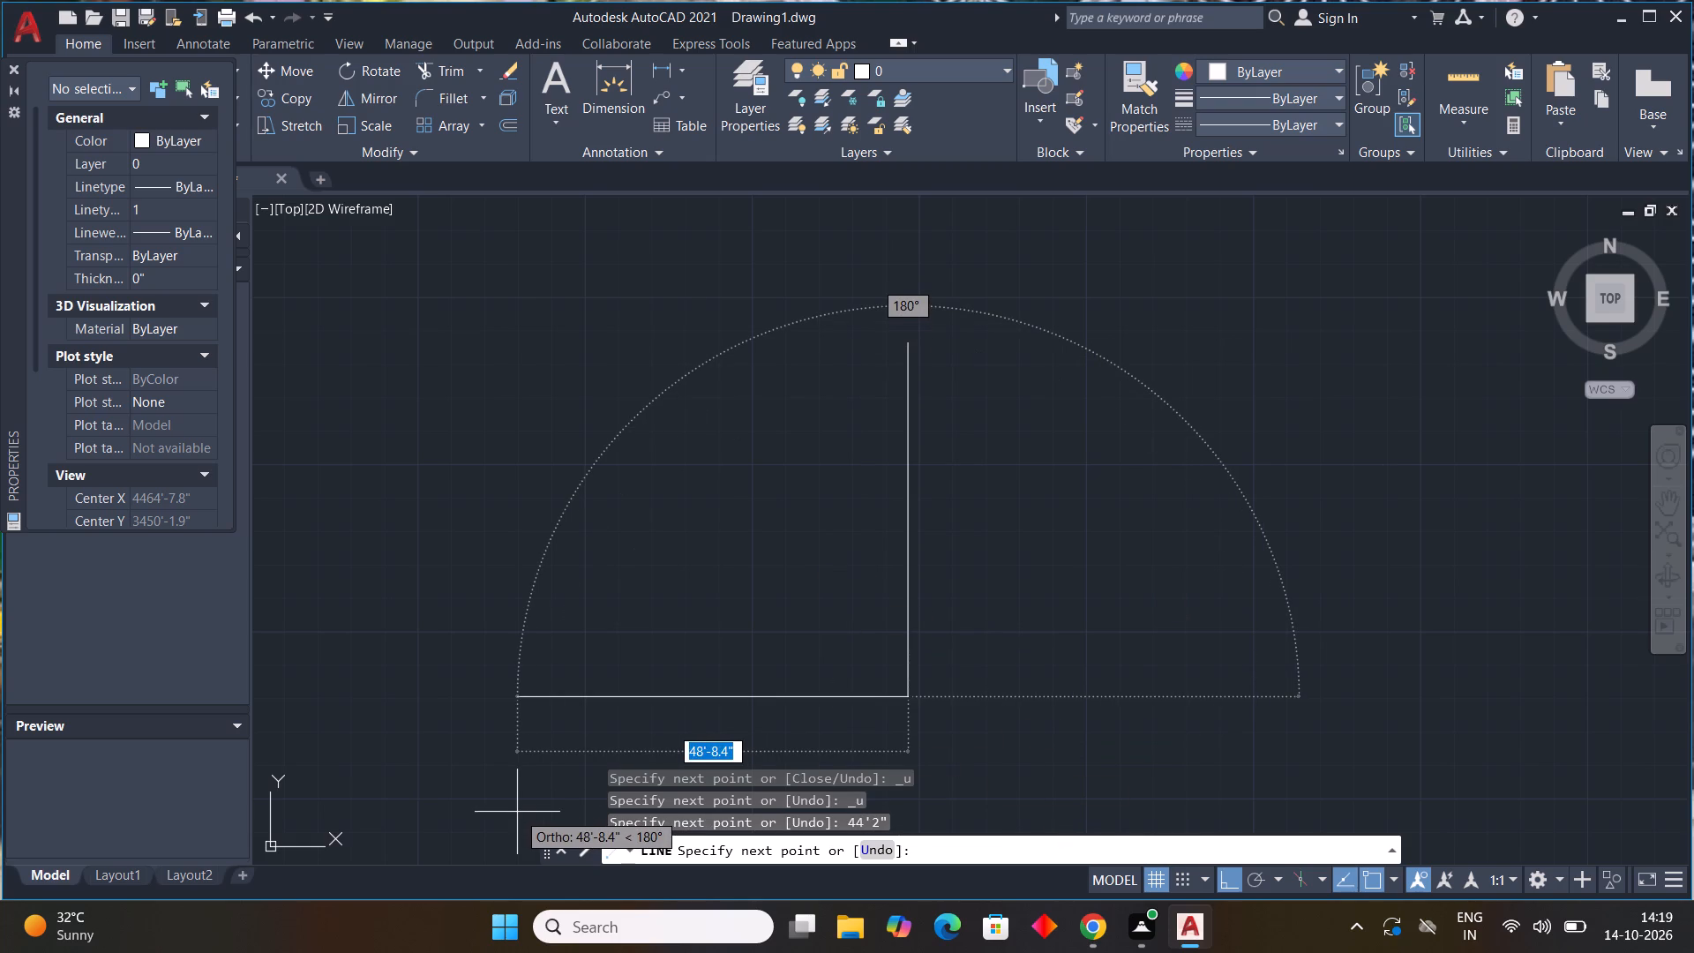
Complete the rectangle with a 28' bottom side leftward, a 44'2" side upward, and a top side closing at the start point.
{"action": "type", "text": "28'"}
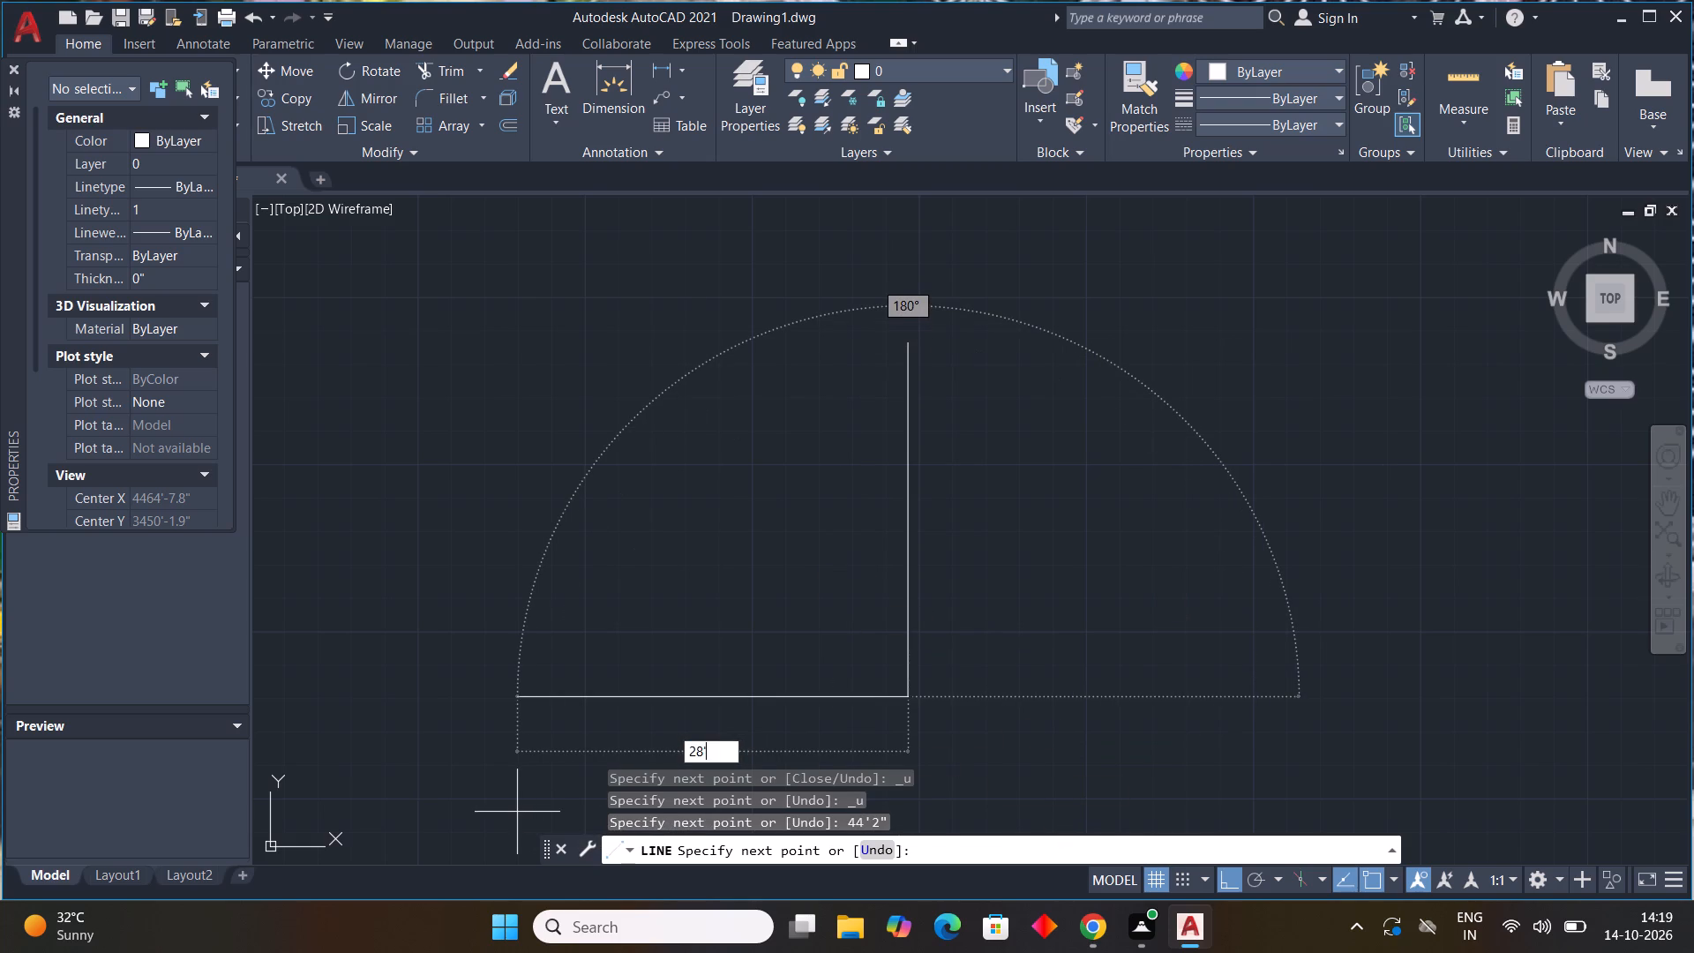
{"action": "key", "text": "Return"}
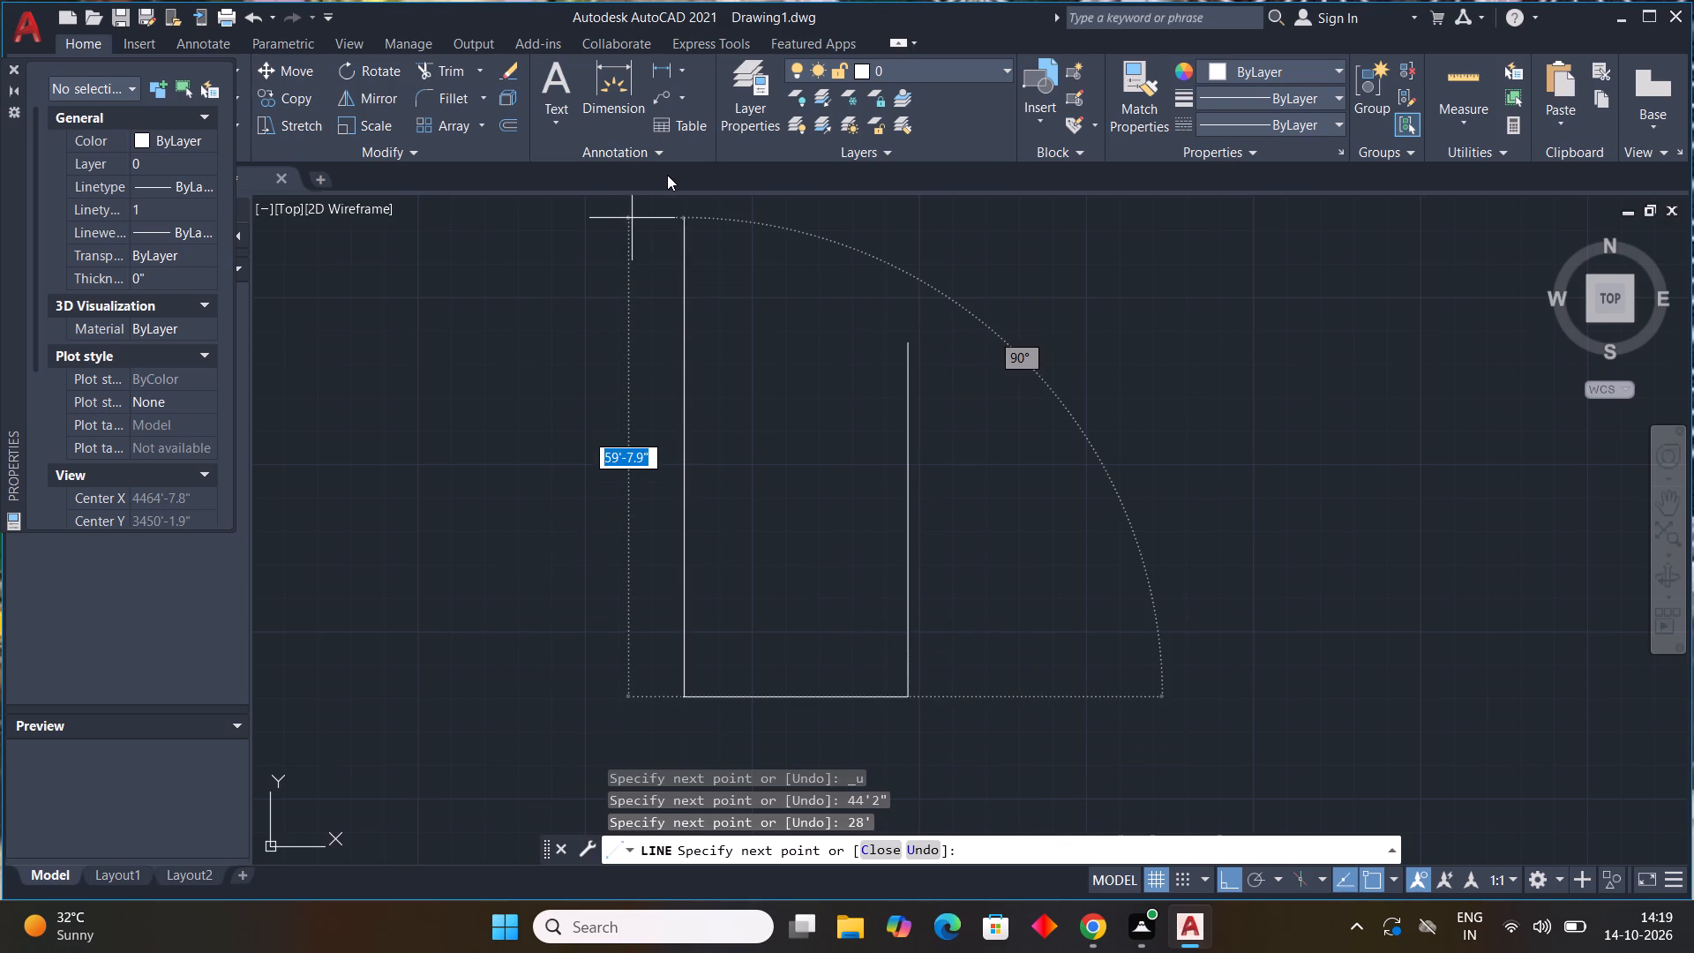
{"action": "type", "text": "44'"}
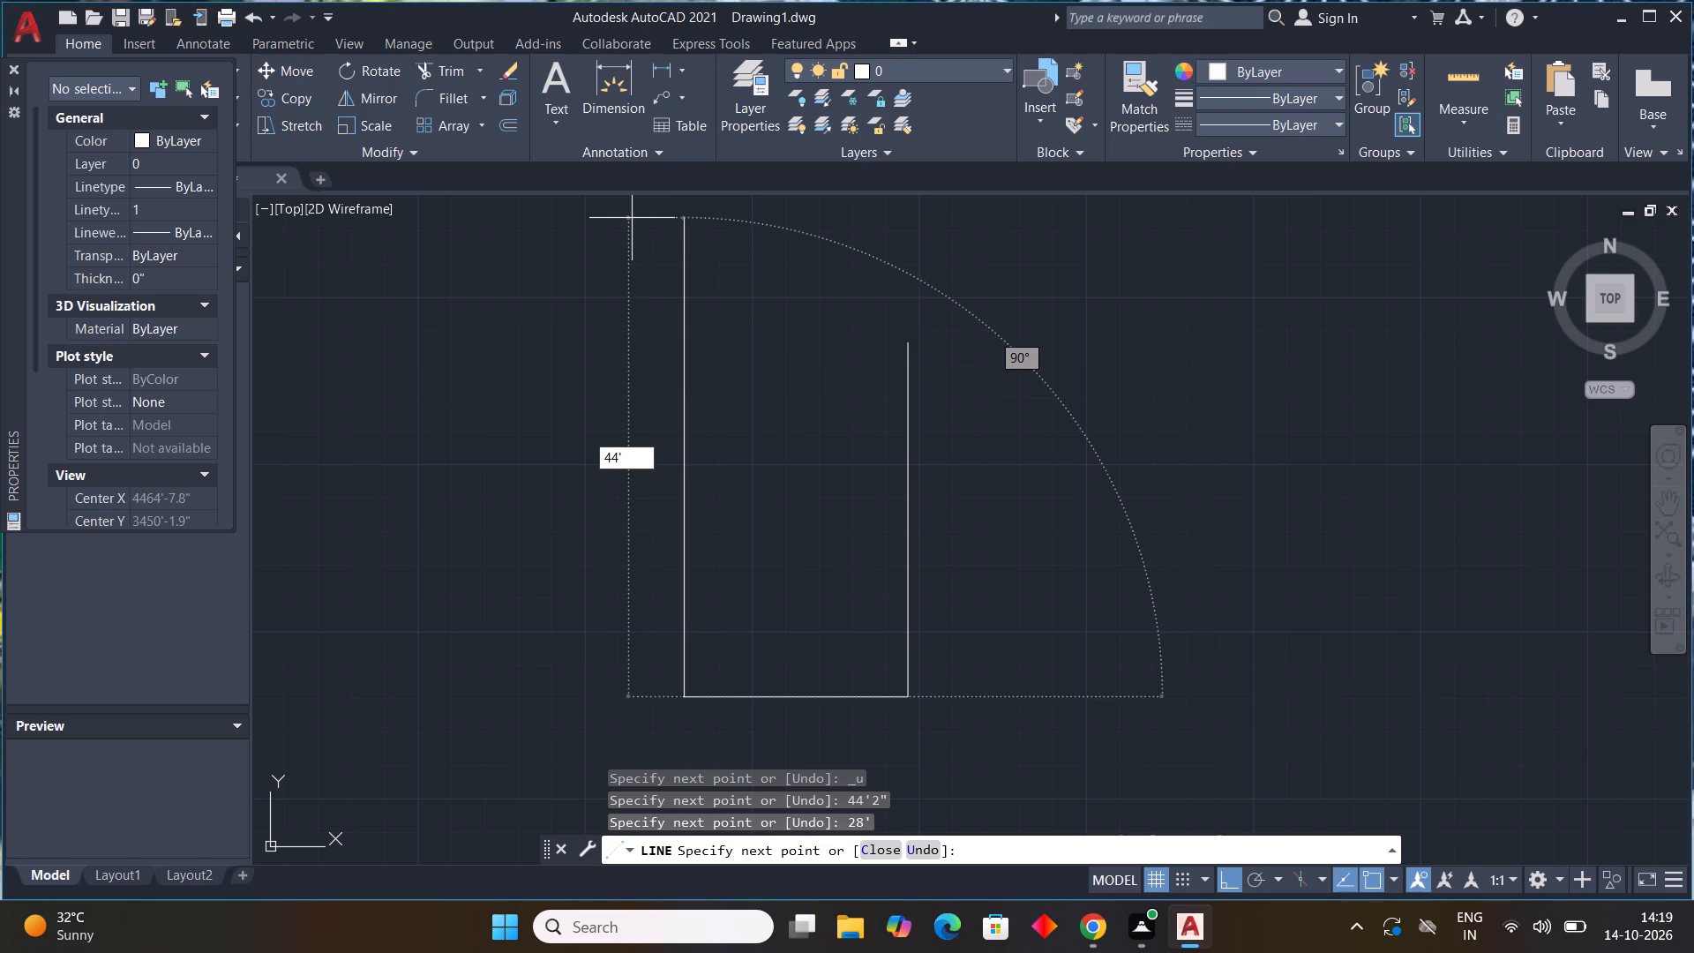
{"action": "type", "text": "2\""}
{"action": "key", "text": "space"}
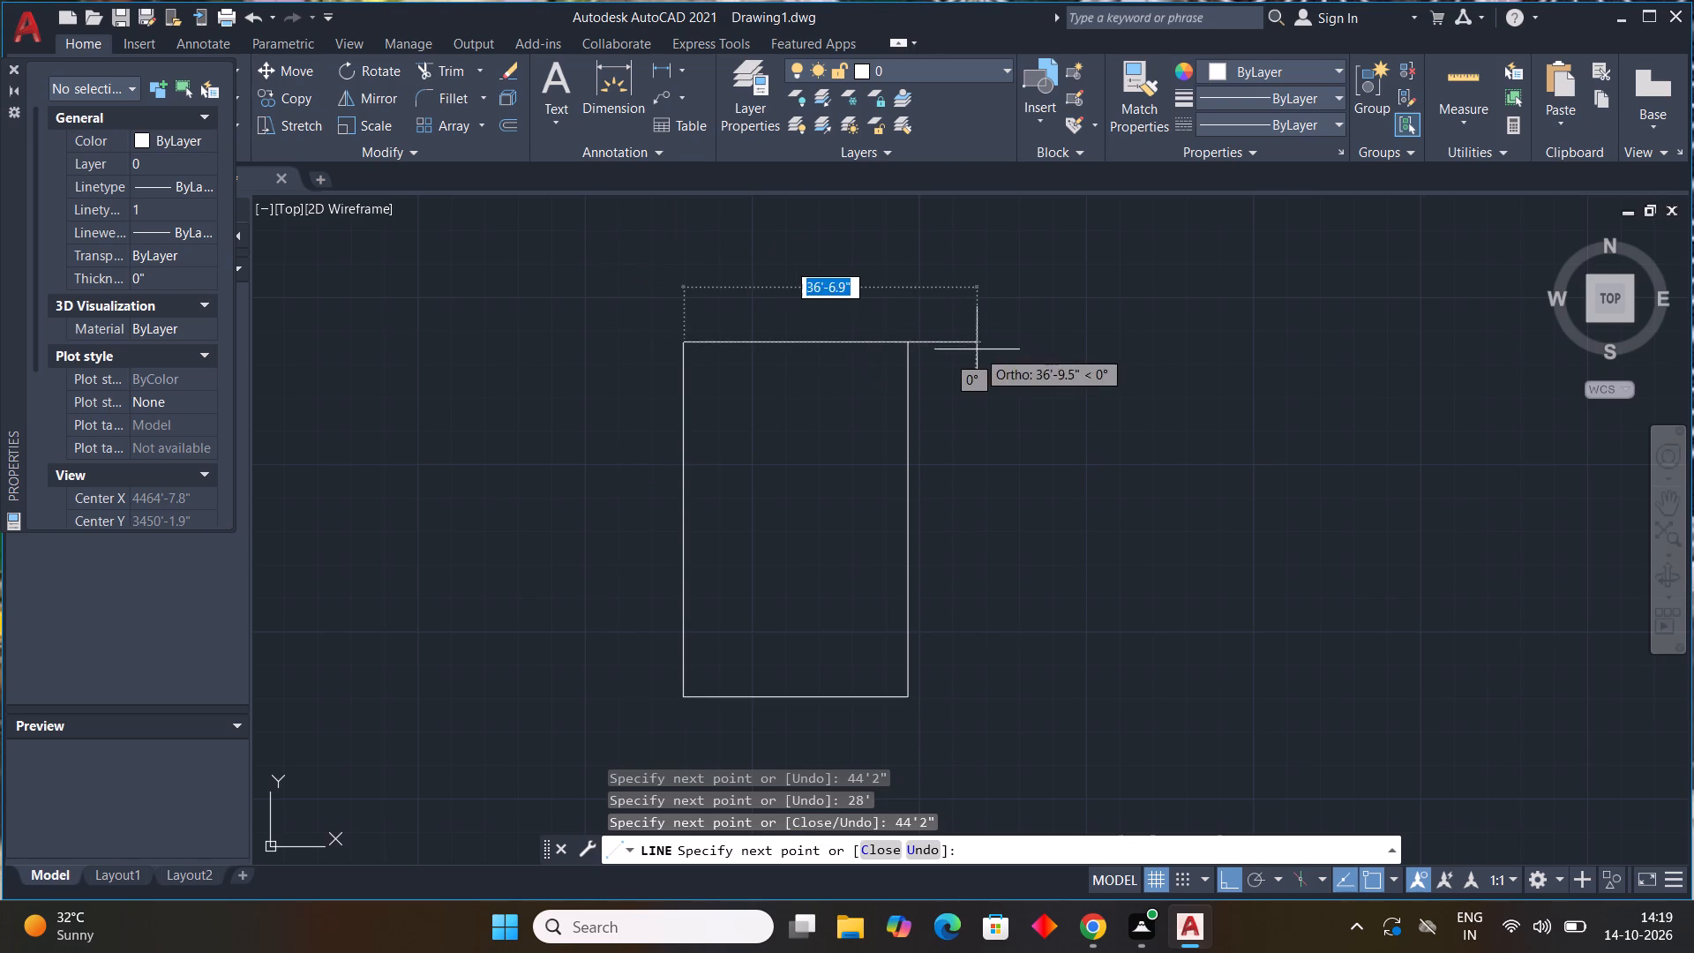
{"action": "scroll", "coordinate": [909, 349], "scroll_direction": "up", "scroll_amount": 1}
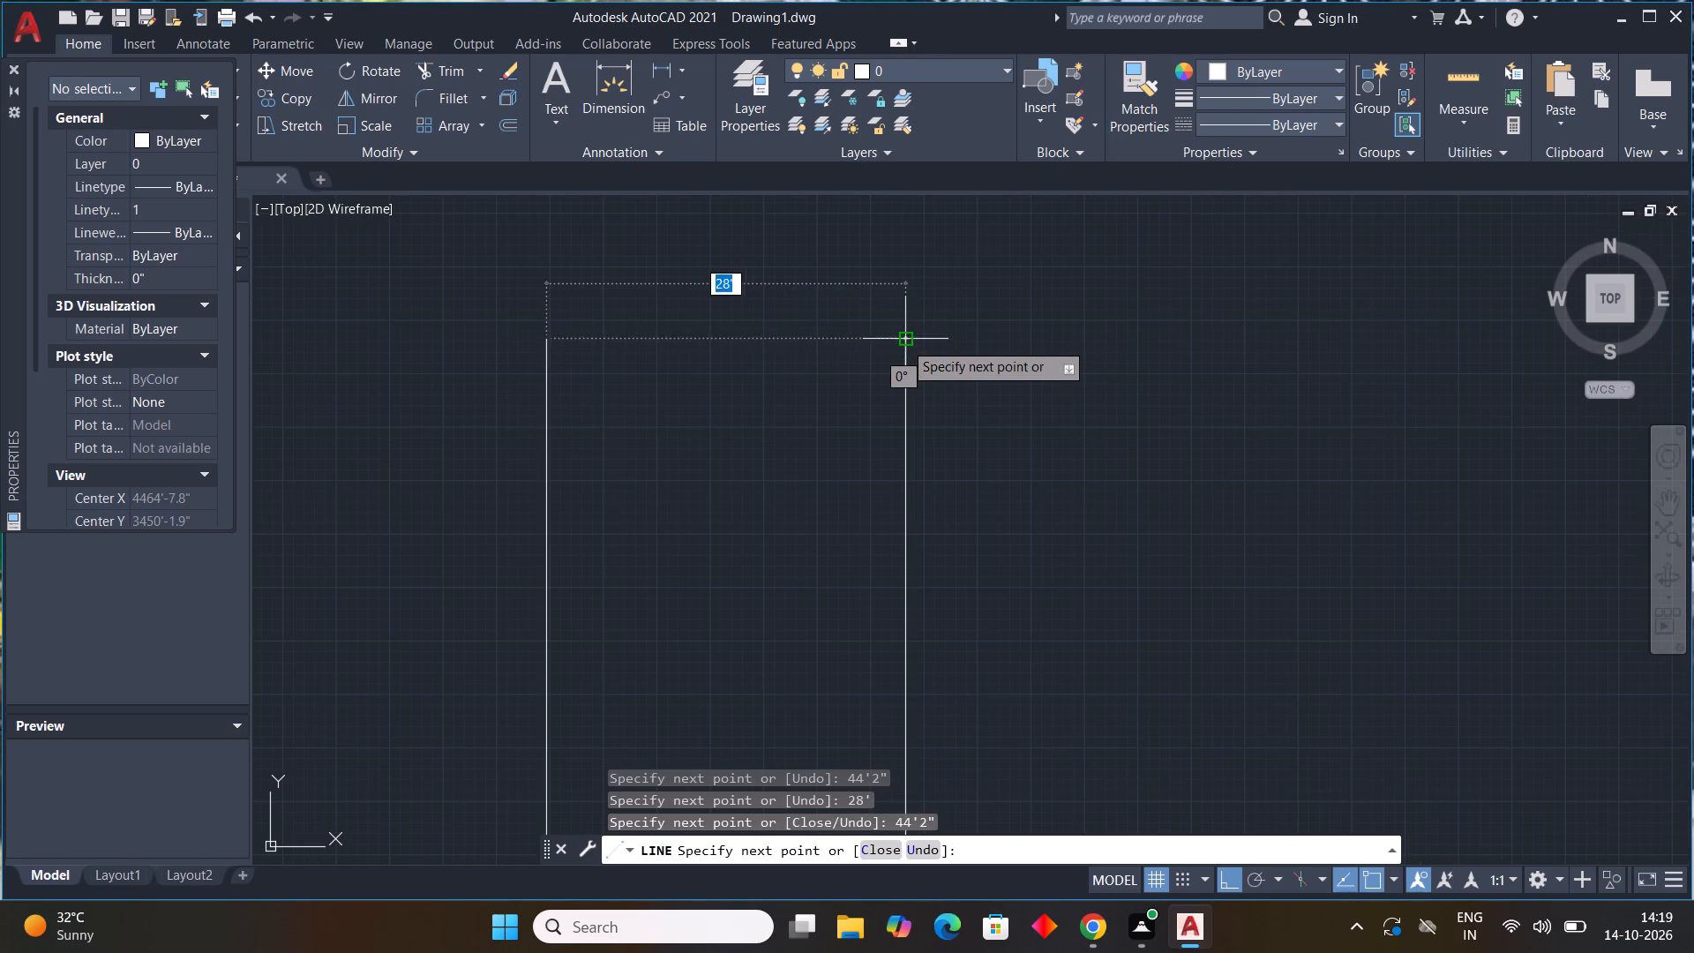
{"action": "scroll", "coordinate": [903, 341], "scroll_direction": "up", "scroll_amount": 2}
{"action": "left_click", "coordinate": [911, 340]}
{"action": "scroll", "coordinate": [1050, 404], "scroll_direction": "down", "scroll_amount": 3}
{"action": "key", "text": "Escape"}
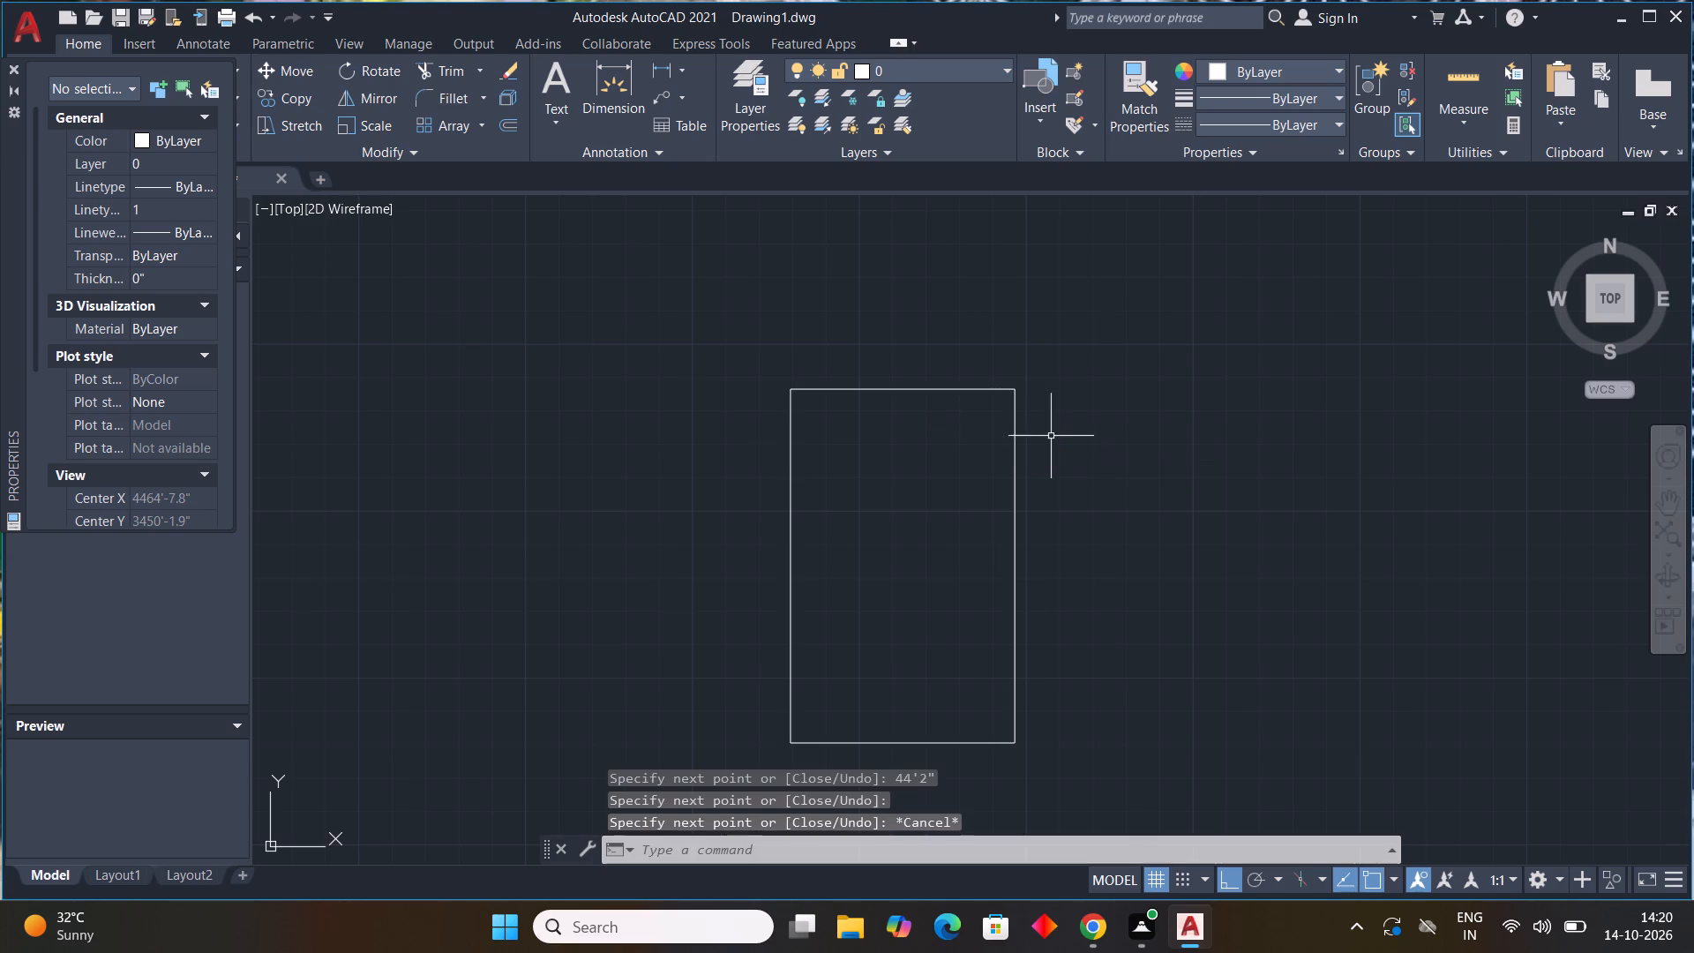
{"action": "left_click", "coordinate": [1121, 496]}
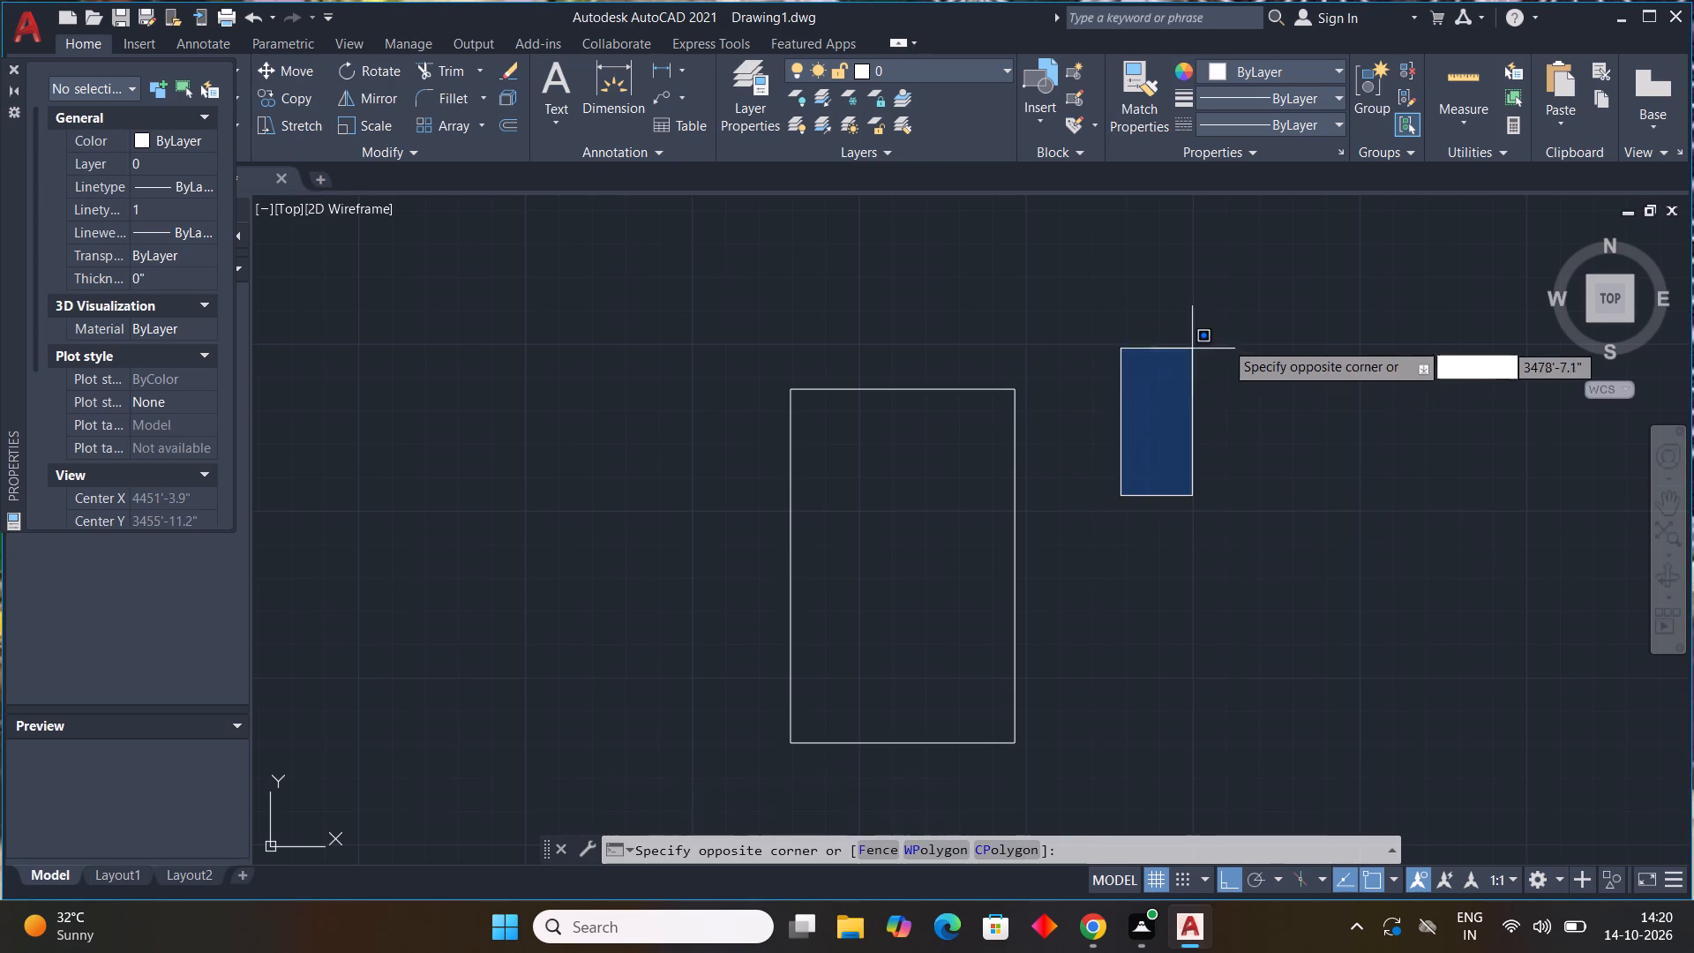
{"action": "key", "text": "Escape"}
{"action": "key", "text": "Escape"}
{"action": "key", "text": "Escape"}
Offset all four sides of the rectangle 9" inward to form the outer walls.
{"action": "type", "text": "off"}
{"action": "key", "text": "space"}
{"action": "key", "text": "9"}
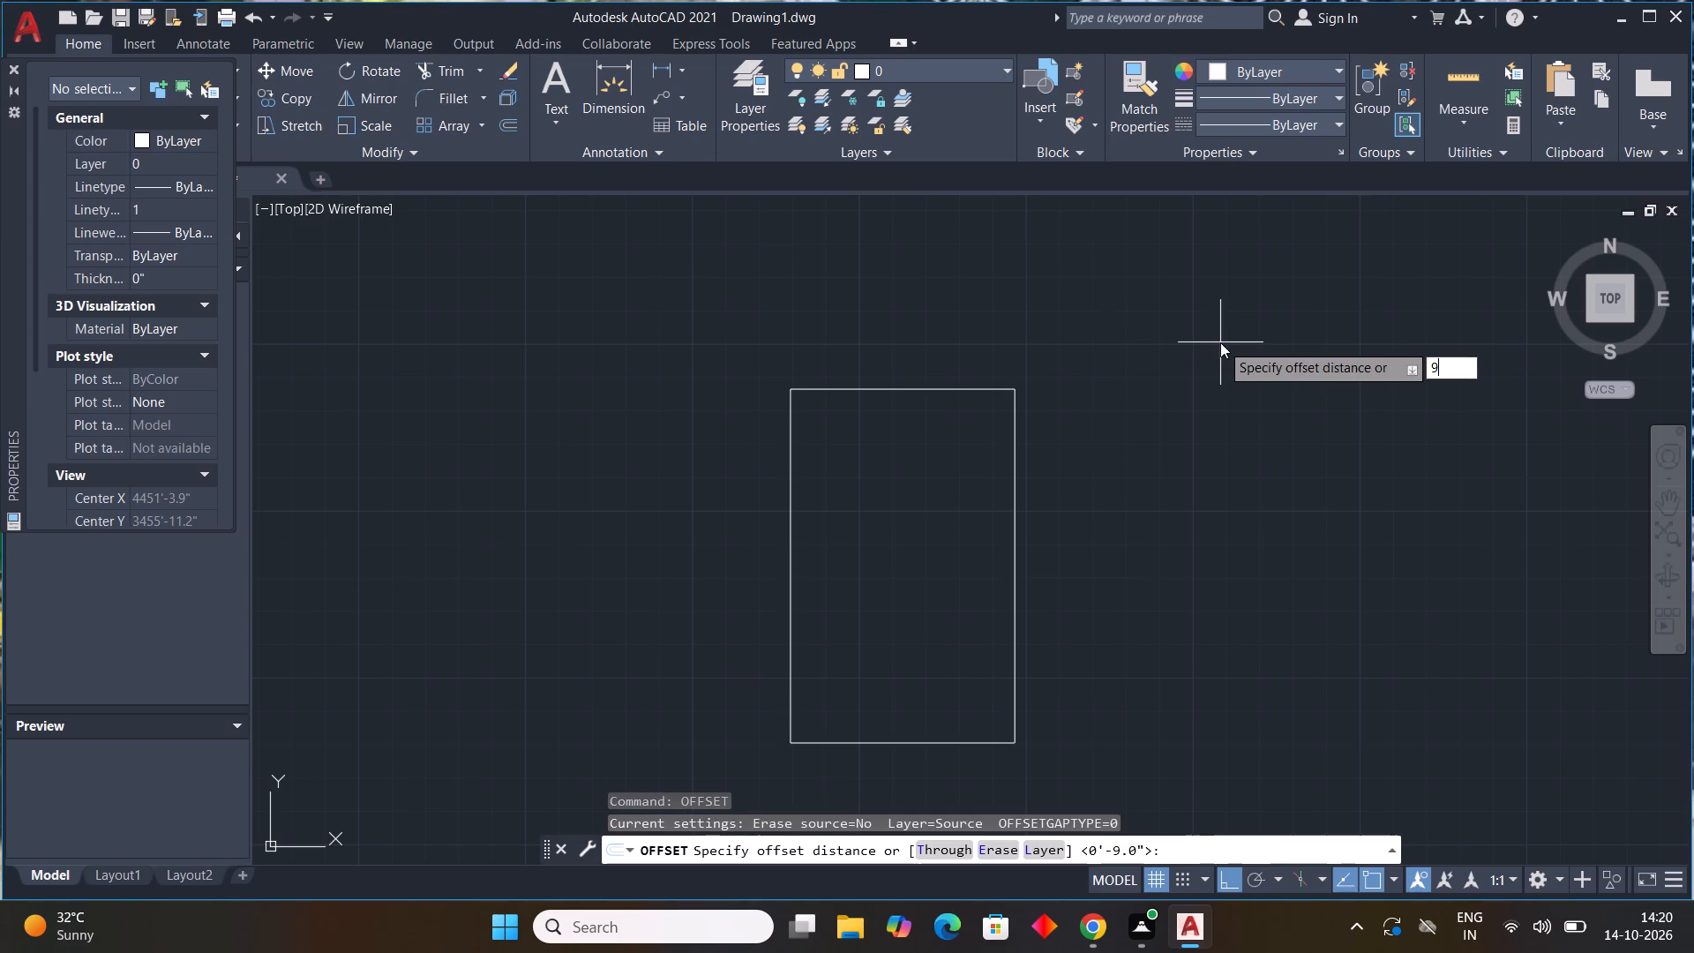
{"action": "key", "text": "shift+quotedbl"}
{"action": "key", "text": "space"}
{"action": "left_click", "coordinate": [879, 389]}
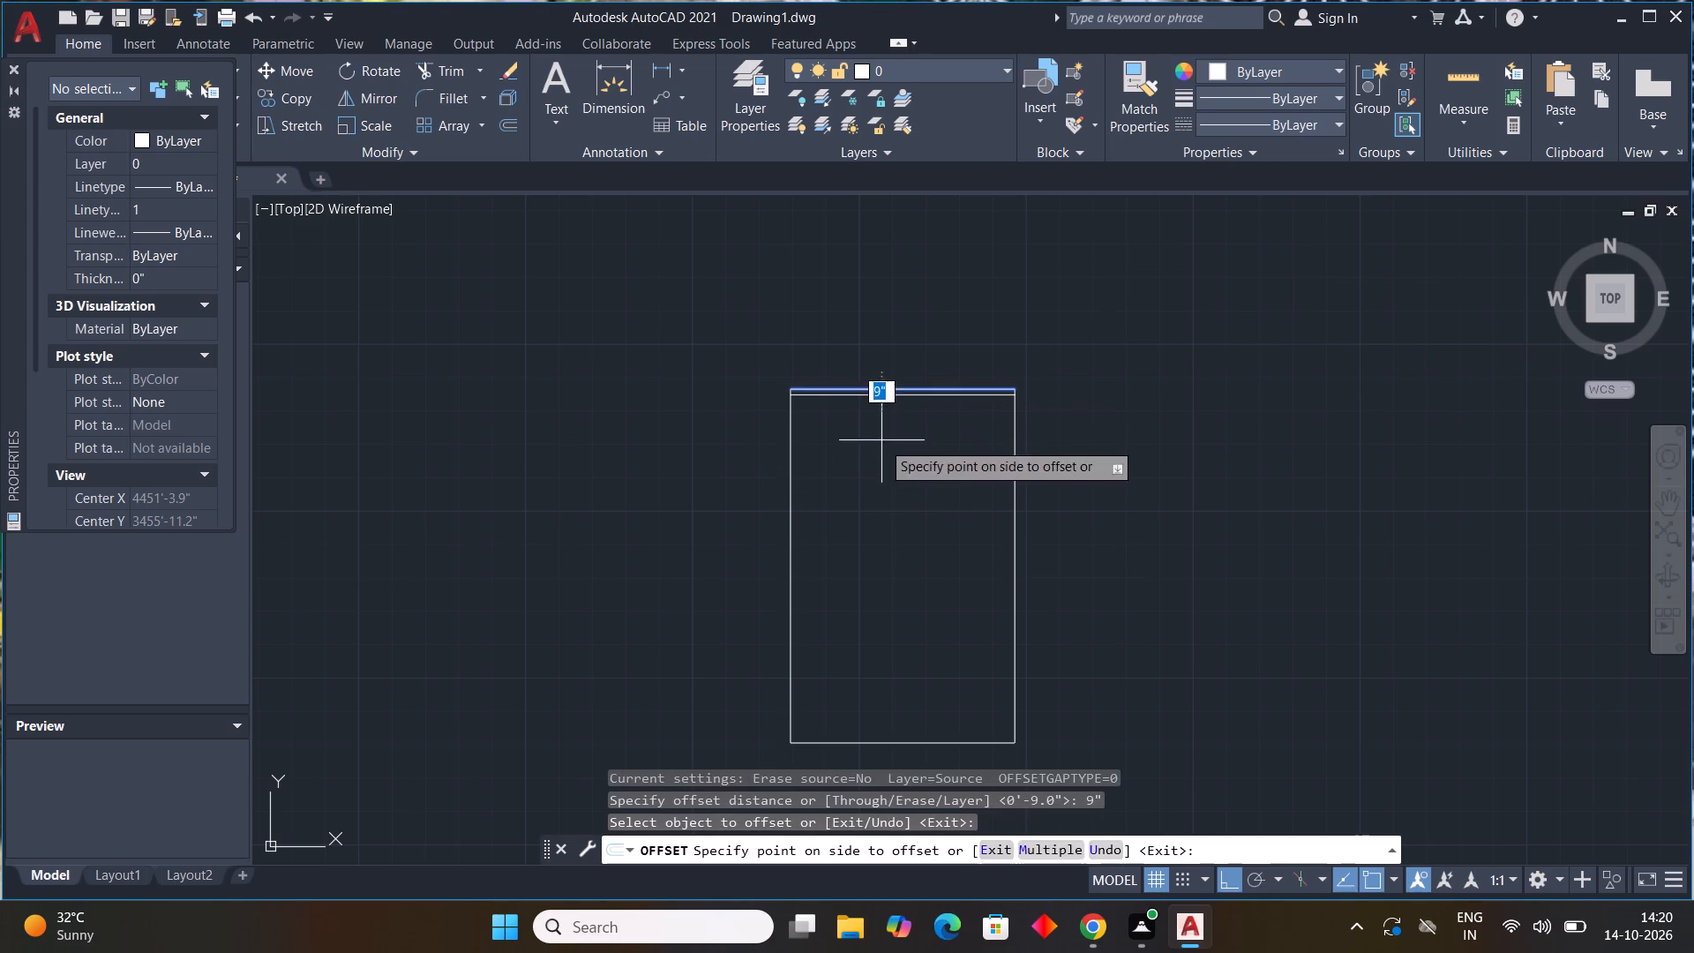
{"action": "left_click", "coordinate": [883, 443]}
{"action": "left_click_drag", "start_coordinate": [791, 467], "coordinate": [812, 468]}
{"action": "left_click", "coordinate": [876, 463]}
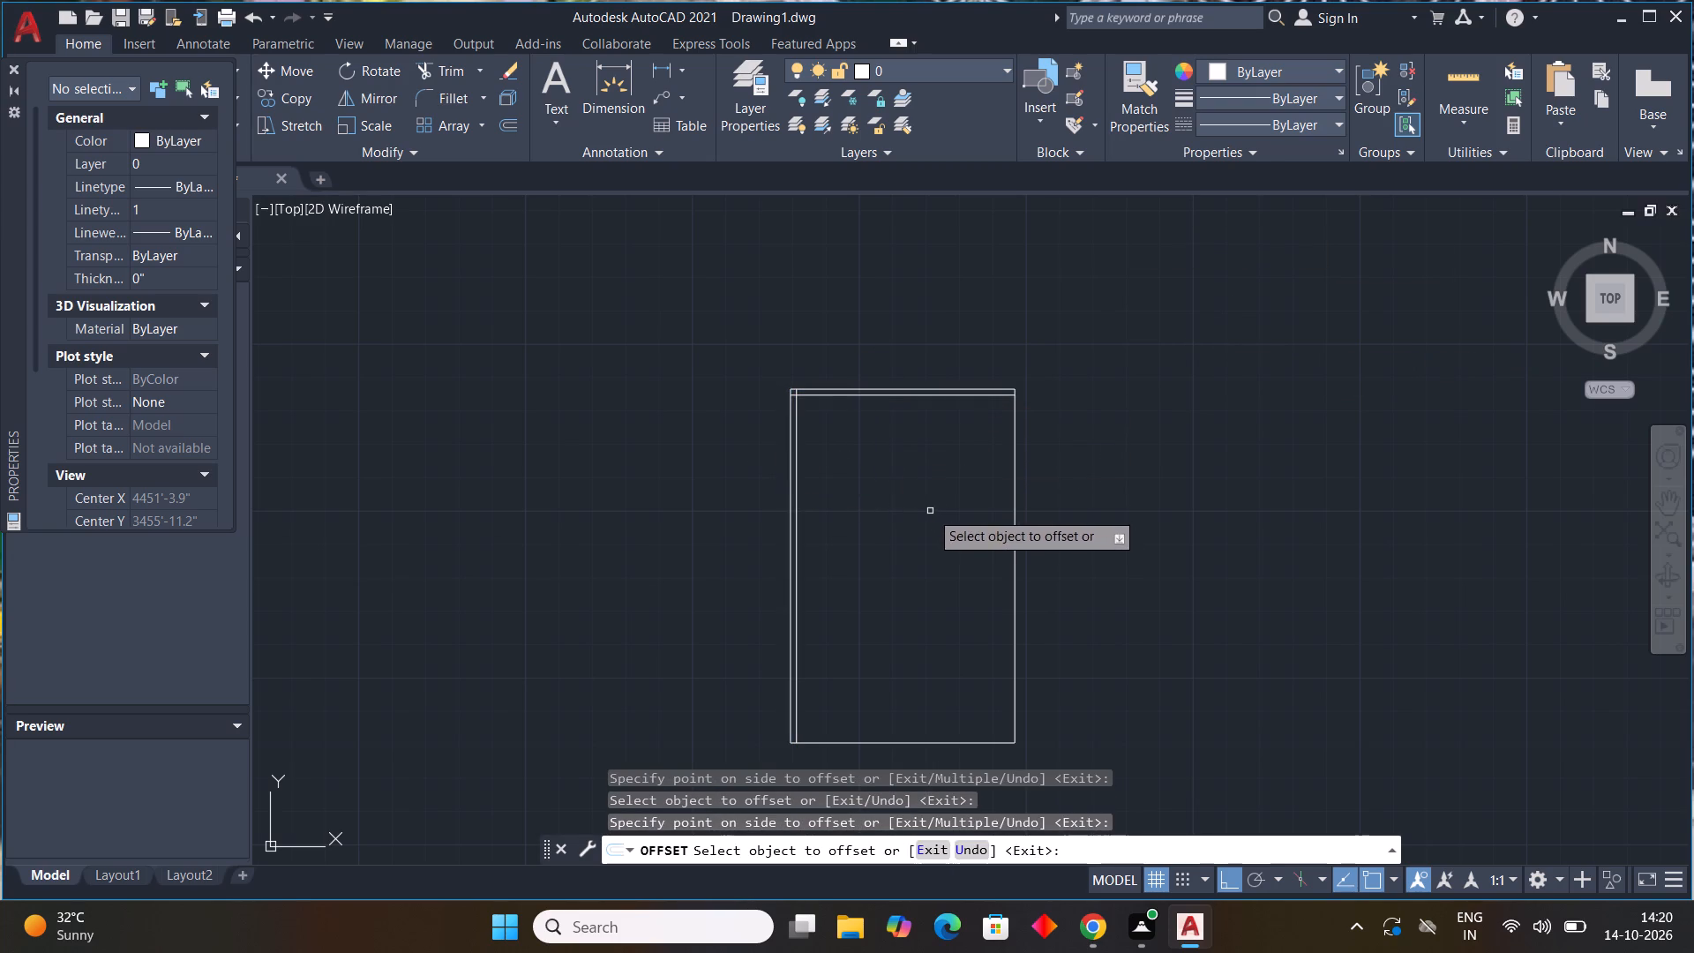
{"action": "middle_click_drag", "start_coordinate": [881, 484], "coordinate": [607, 317]}
{"action": "left_click", "coordinate": [741, 426]}
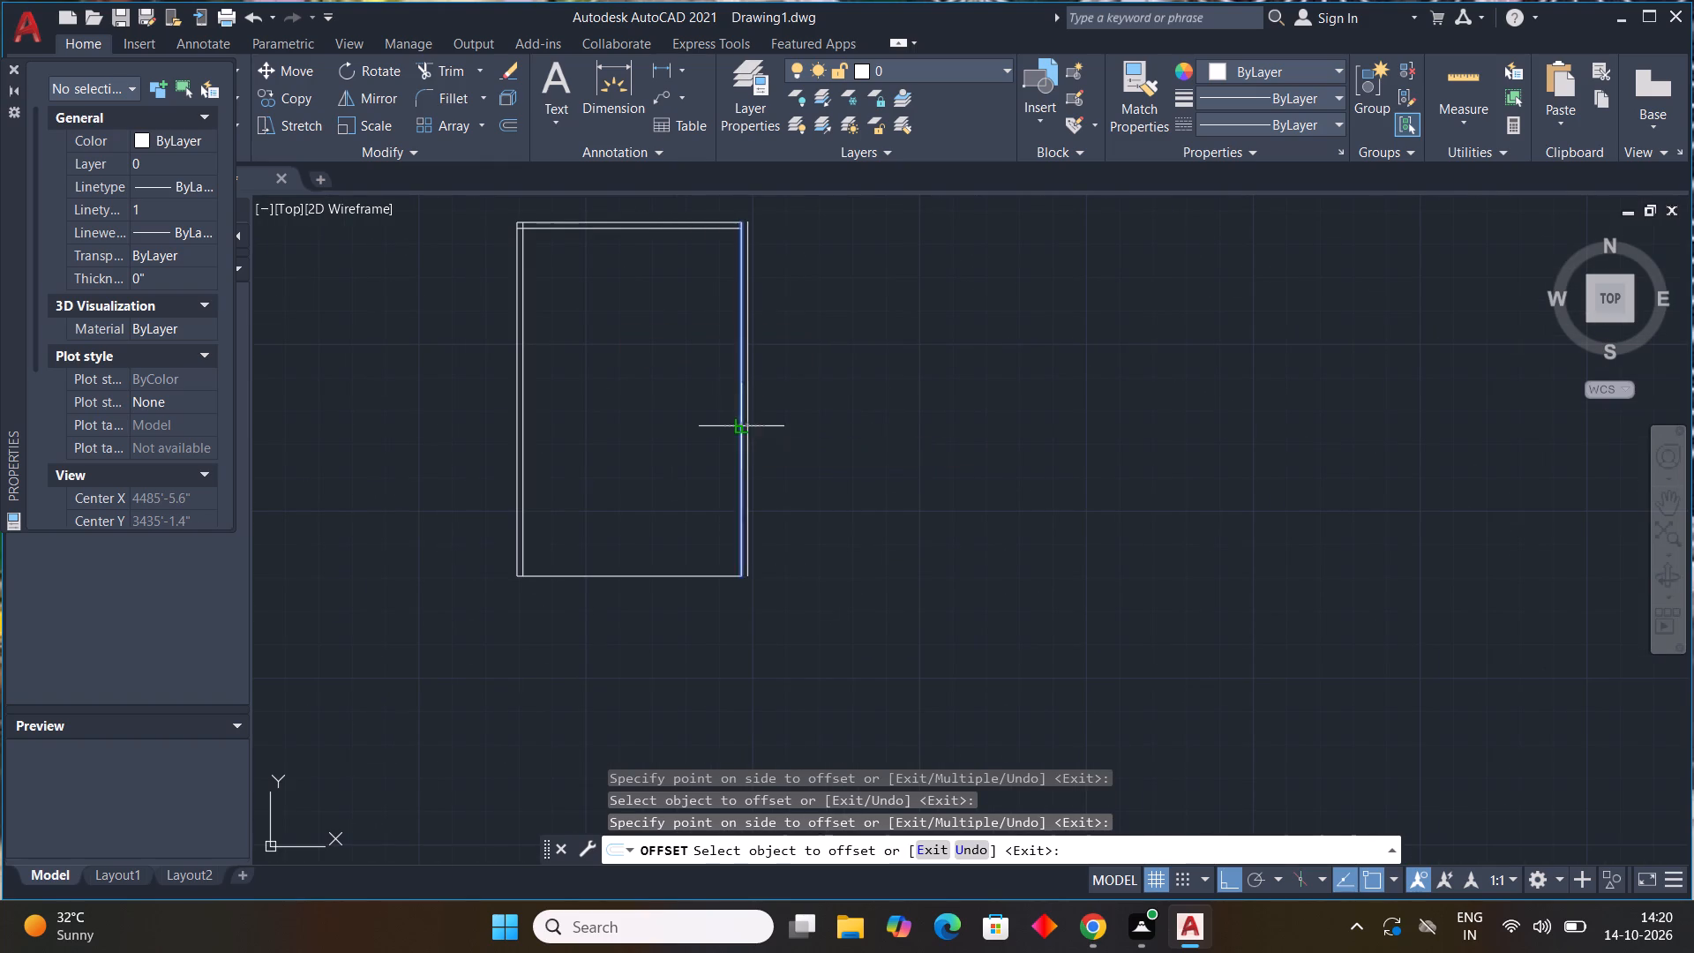
{"action": "left_click", "coordinate": [701, 412]}
{"action": "left_click_drag", "start_coordinate": [684, 579], "coordinate": [684, 575]}
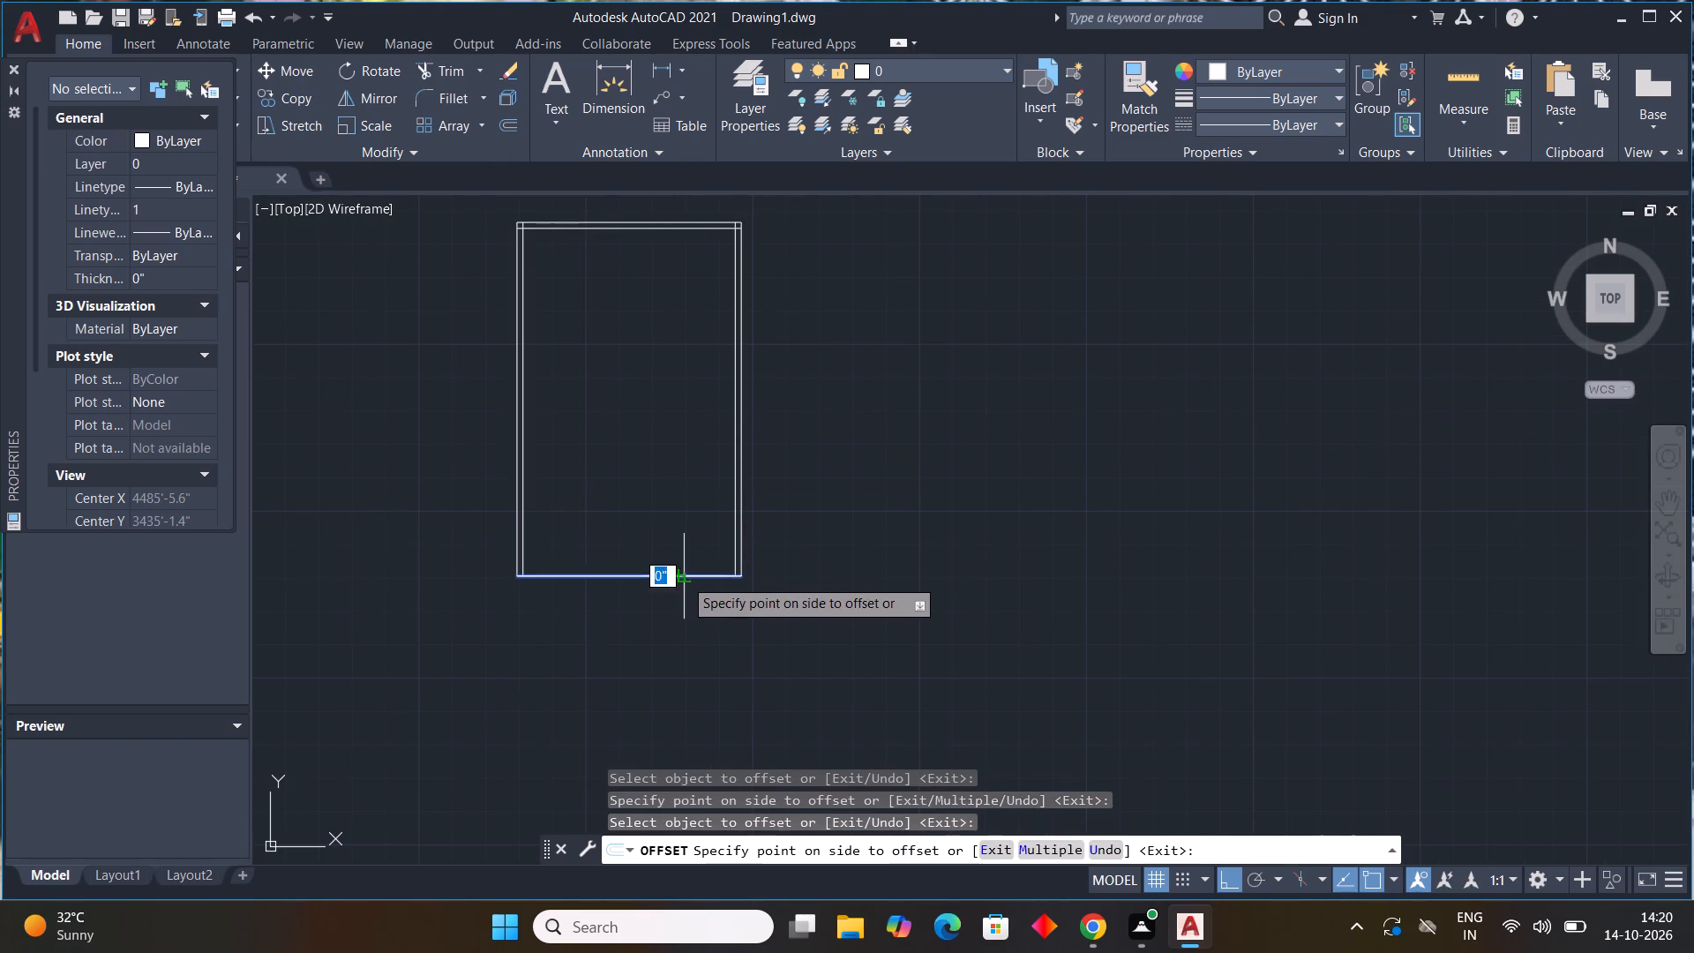
{"action": "left_click_drag", "start_coordinate": [684, 575], "coordinate": [687, 563]}
{"action": "left_click_drag", "start_coordinate": [694, 536], "coordinate": [700, 528]}
{"action": "key", "text": "Escape"}
{"action": "key", "text": "Escape"}
{"action": "key", "text": "Escape"}
{"action": "key", "text": "Escape"}
{"action": "key", "text": "Escape"}
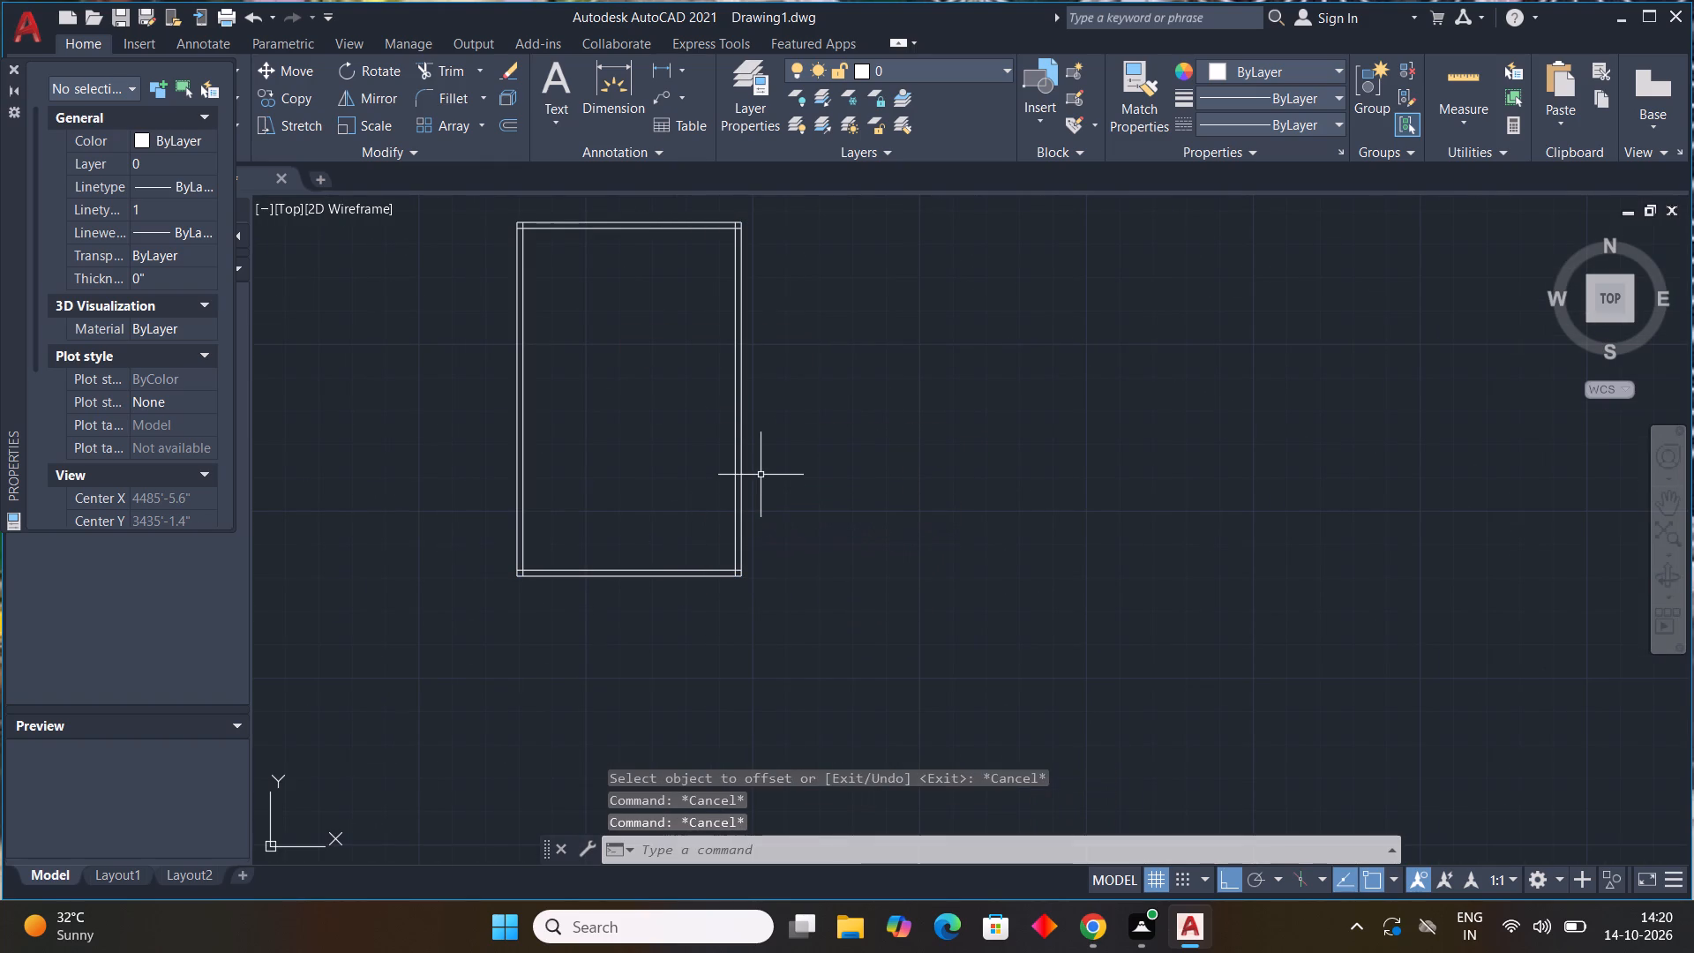
Trim the overlapping ends of the inner wall lines at the lower-right and lower-left corners.
{"action": "key", "text": "t"}
{"action": "key", "text": "r"}
{"action": "key", "text": "space"}
{"action": "scroll", "coordinate": [734, 628], "scroll_direction": "up", "scroll_amount": 4}
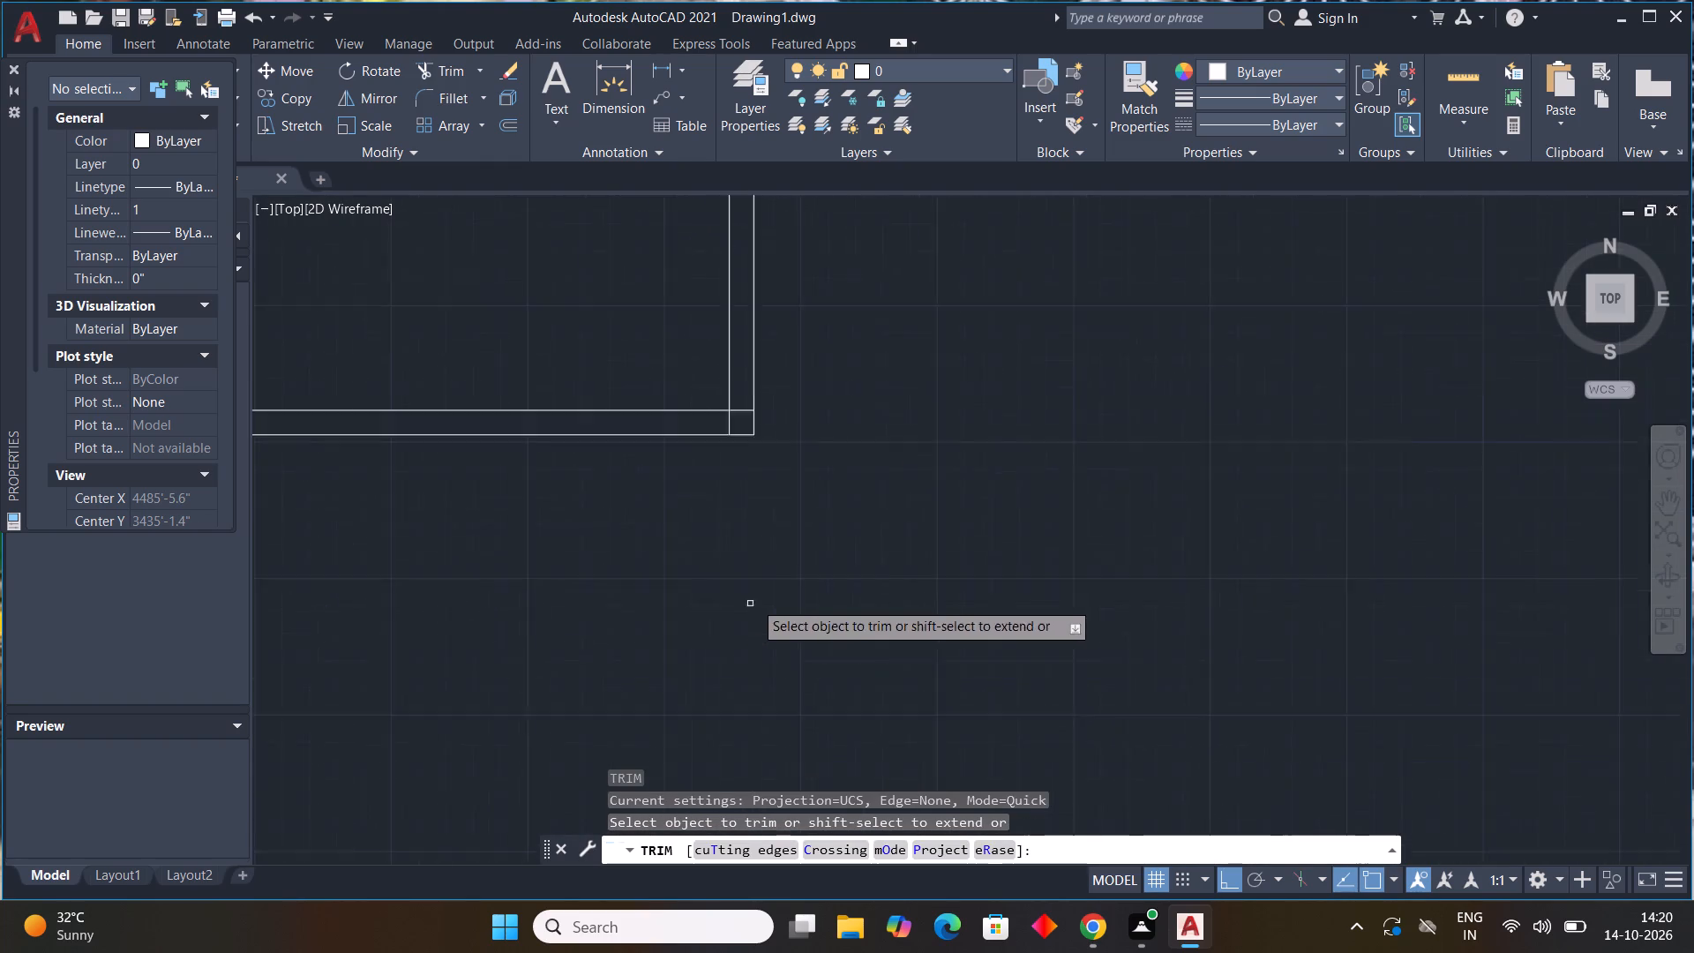
{"action": "middle_click_drag", "start_coordinate": [776, 535], "coordinate": [970, 822]}
{"action": "scroll", "coordinate": [967, 827], "scroll_direction": "up", "scroll_amount": 1}
{"action": "left_click_drag", "start_coordinate": [924, 577], "coordinate": [924, 602]}
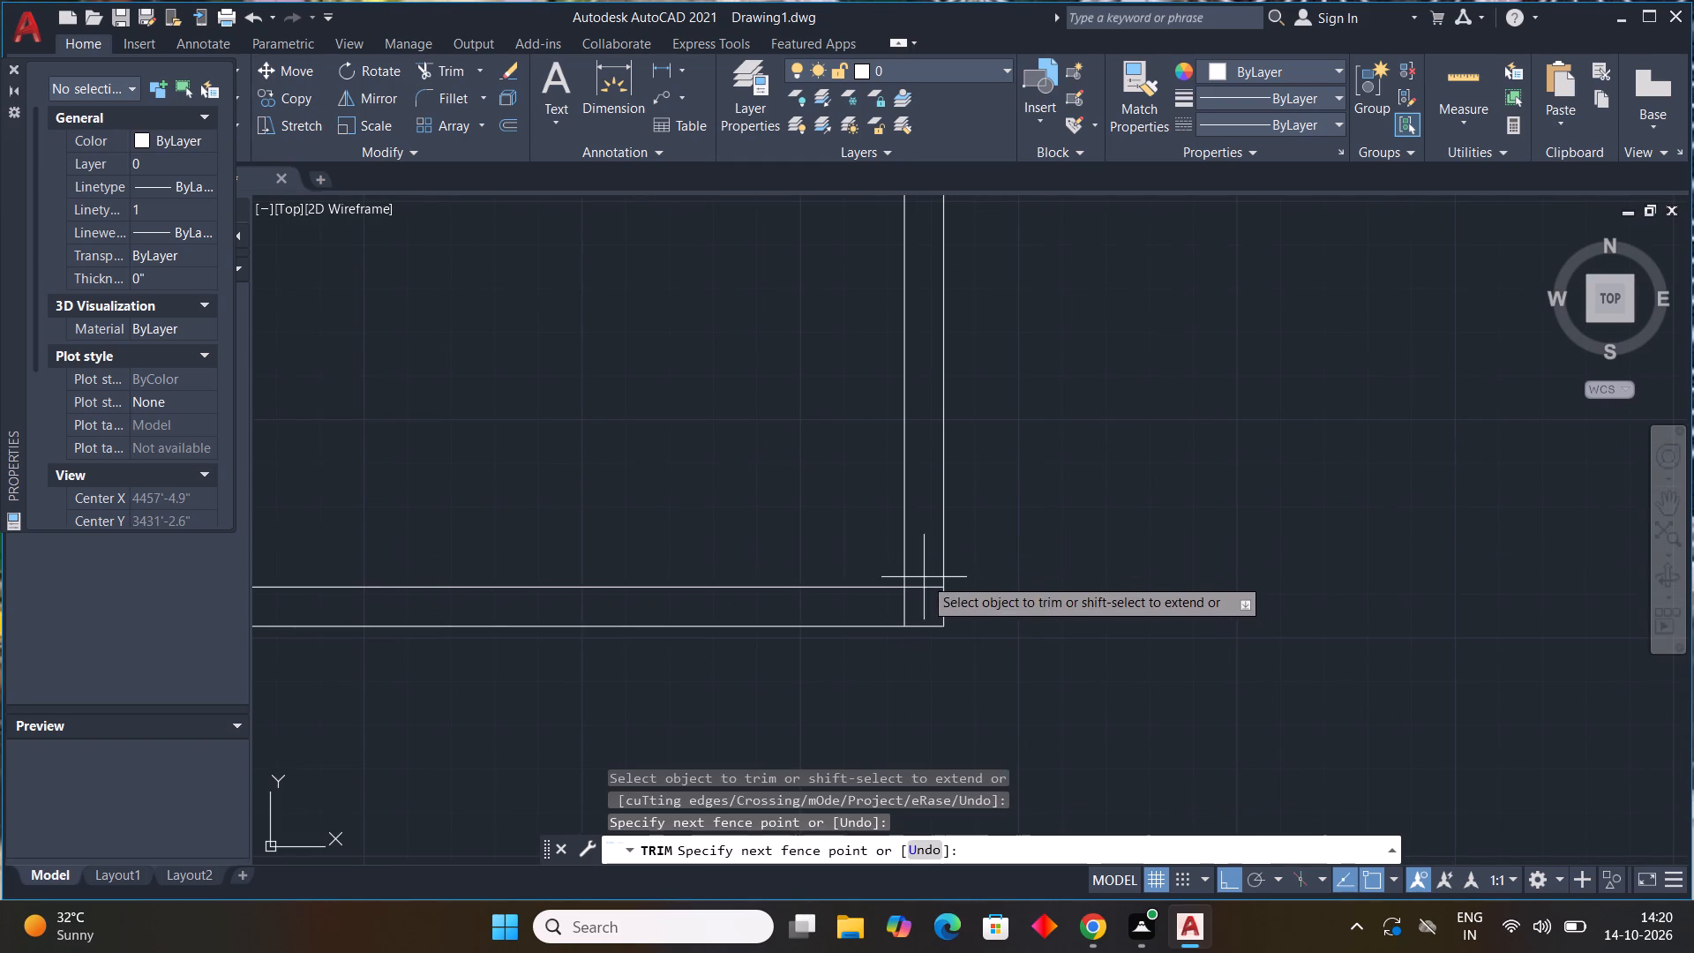
{"action": "left_click_drag", "start_coordinate": [924, 602], "coordinate": [890, 614]}
{"action": "scroll", "coordinate": [952, 645], "scroll_direction": "down", "scroll_amount": 4}
{"action": "scroll", "coordinate": [727, 662], "scroll_direction": "up", "scroll_amount": 4}
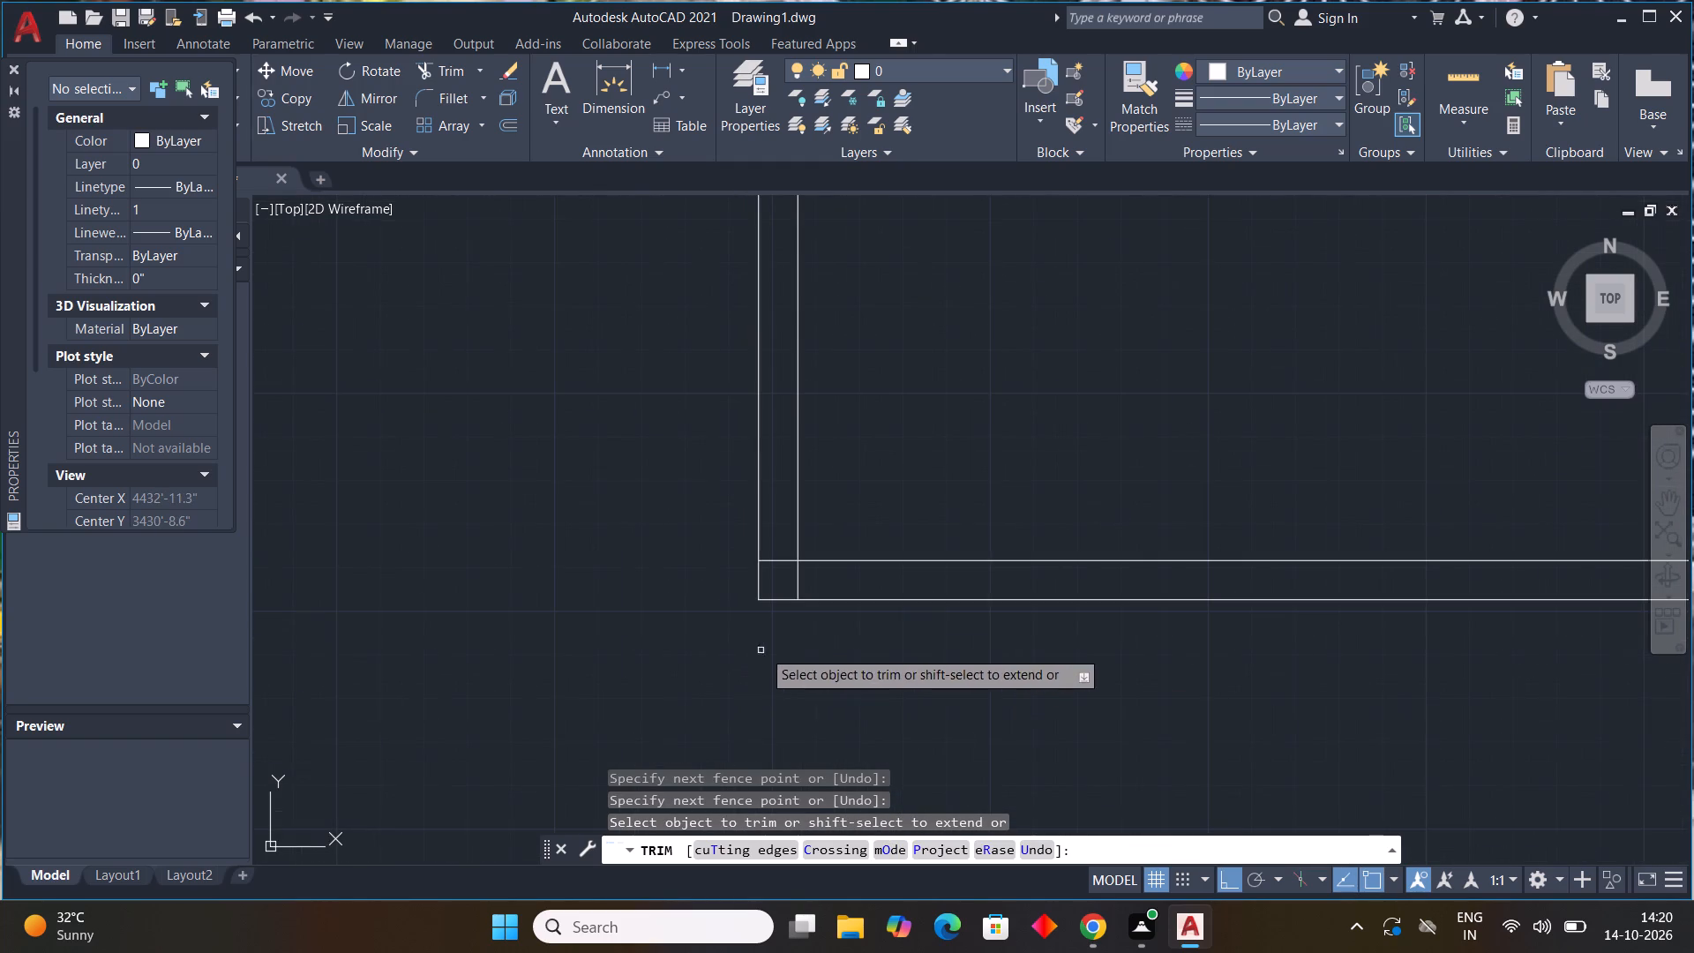
{"action": "left_click_drag", "start_coordinate": [777, 550], "coordinate": [814, 584]}
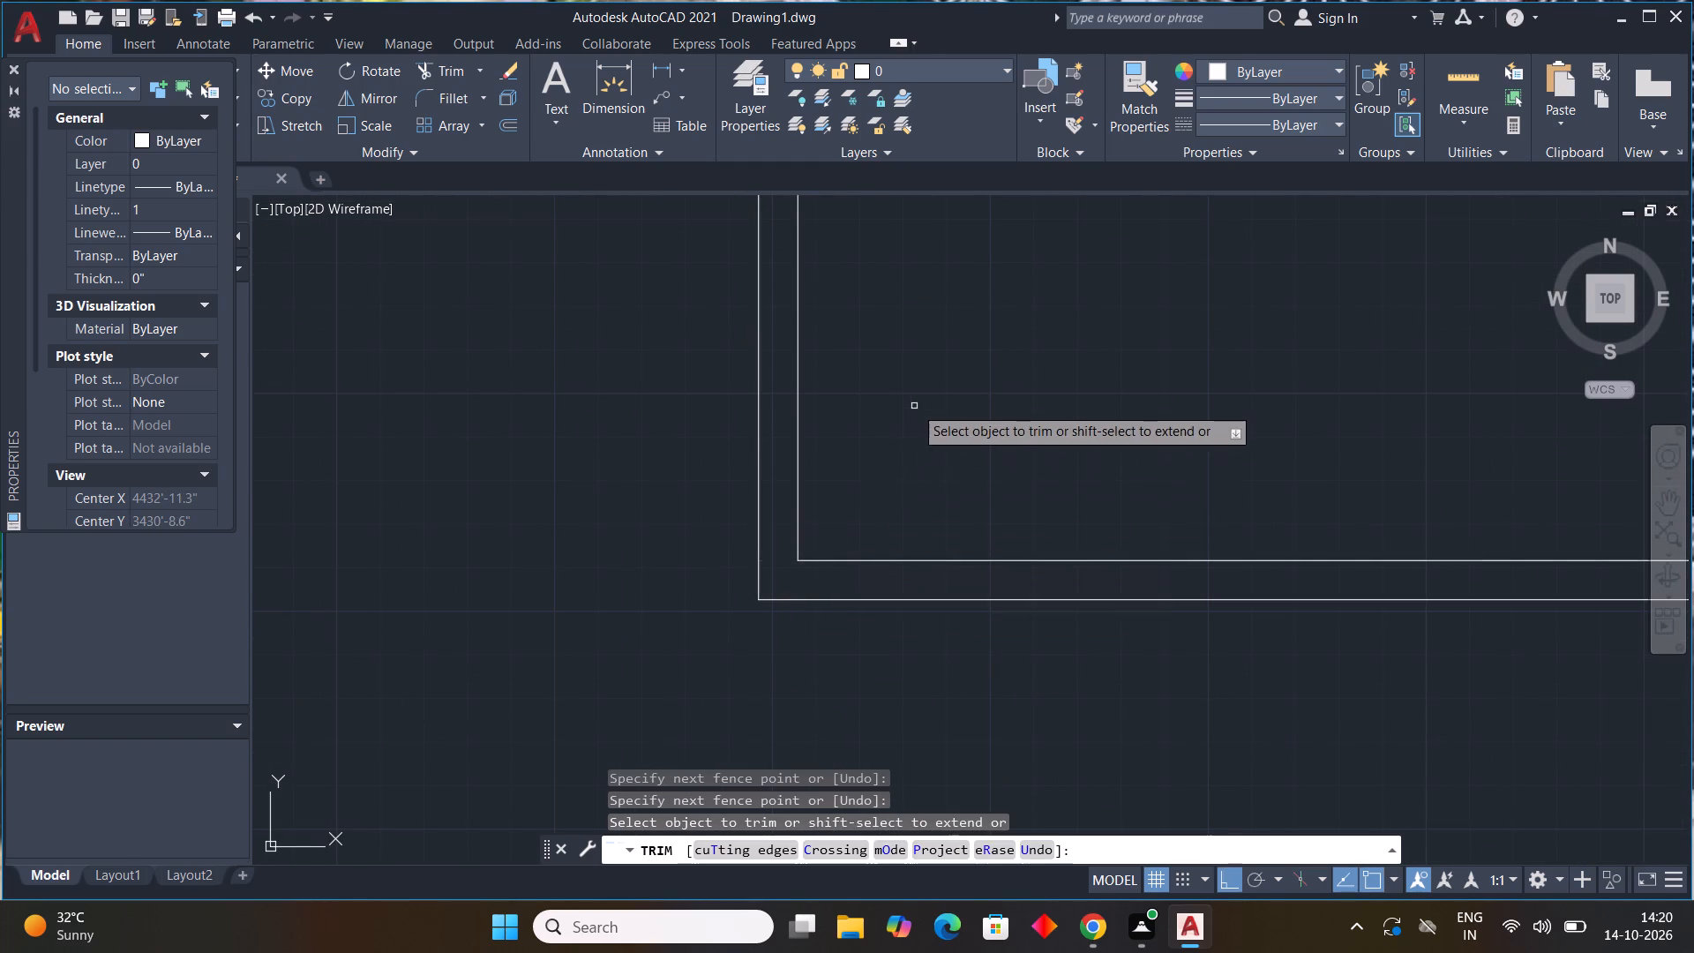
Trim the overlapping ends of the inner wall lines at the upper-left and upper-right corners.
{"action": "scroll", "coordinate": [914, 406], "scroll_direction": "down", "scroll_amount": 3}
{"action": "middle_click_drag", "start_coordinate": [941, 340], "coordinate": [848, 762]}
{"action": "scroll", "coordinate": [790, 305], "scroll_direction": "up", "scroll_amount": 2}
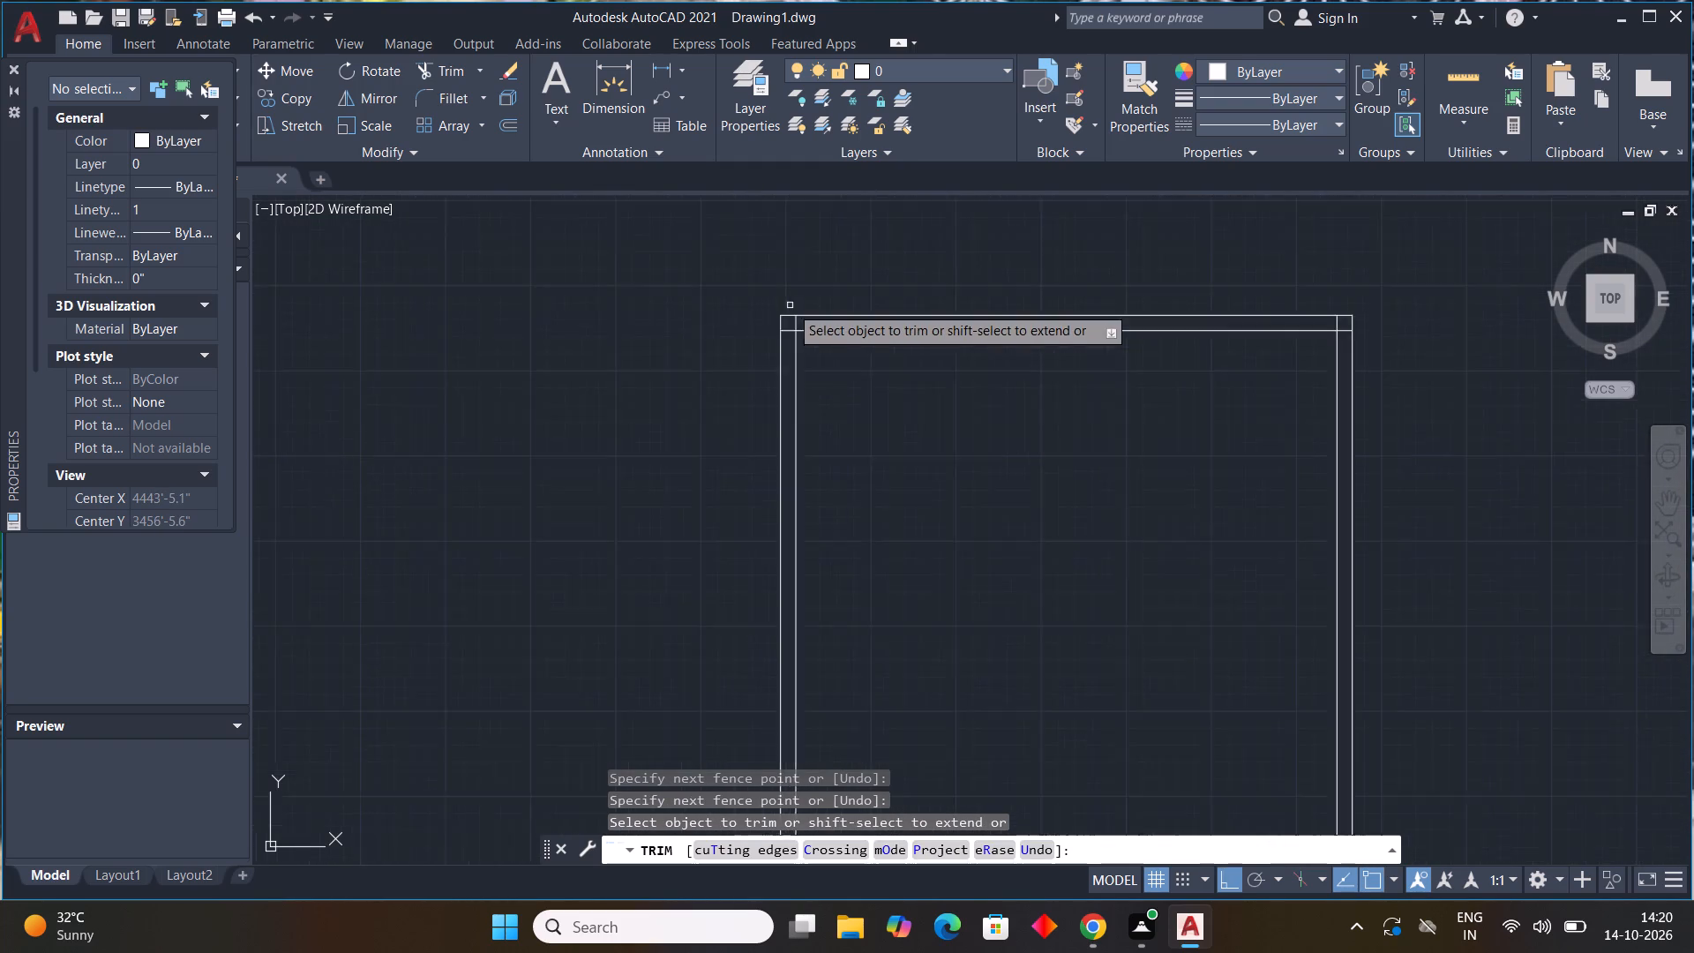
{"action": "scroll", "coordinate": [790, 305], "scroll_direction": "up", "scroll_amount": 2}
{"action": "left_click_drag", "start_coordinate": [772, 425], "coordinate": [821, 375]}
{"action": "scroll", "coordinate": [797, 481], "scroll_direction": "down", "scroll_amount": 4}
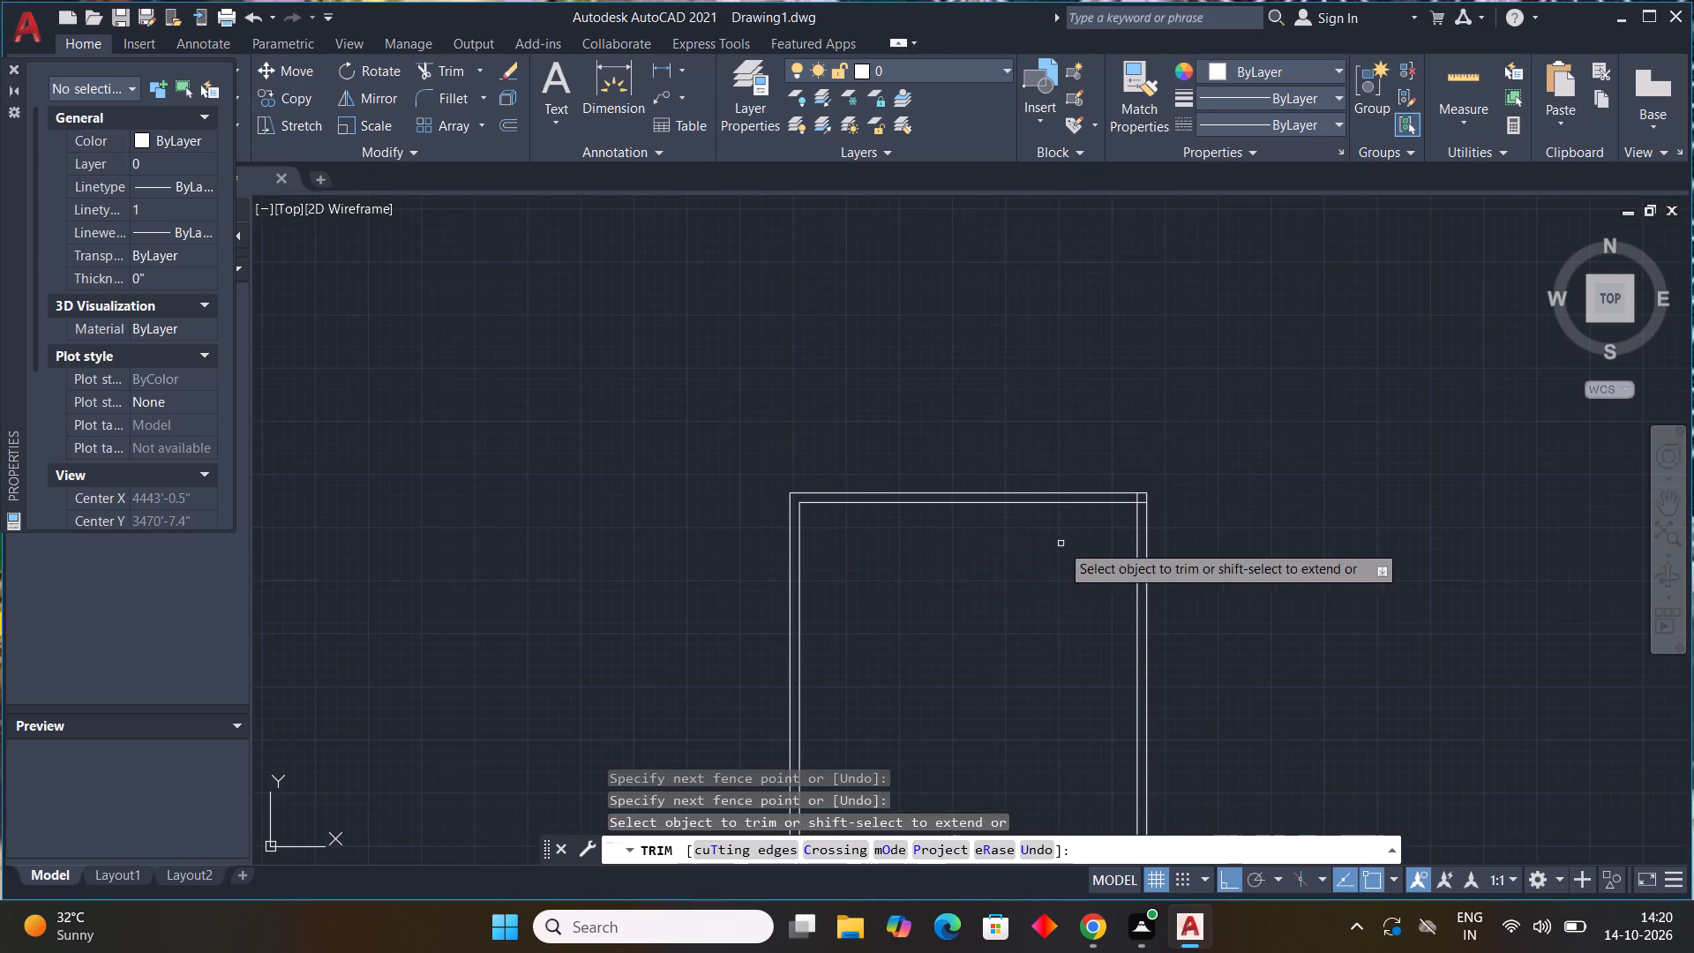
{"action": "scroll", "coordinate": [1136, 501], "scroll_direction": "up", "scroll_amount": 5}
{"action": "left_click_drag", "start_coordinate": [1196, 544], "coordinate": [1089, 470]}
{"action": "scroll", "coordinate": [1147, 522], "scroll_direction": "down", "scroll_amount": 4}
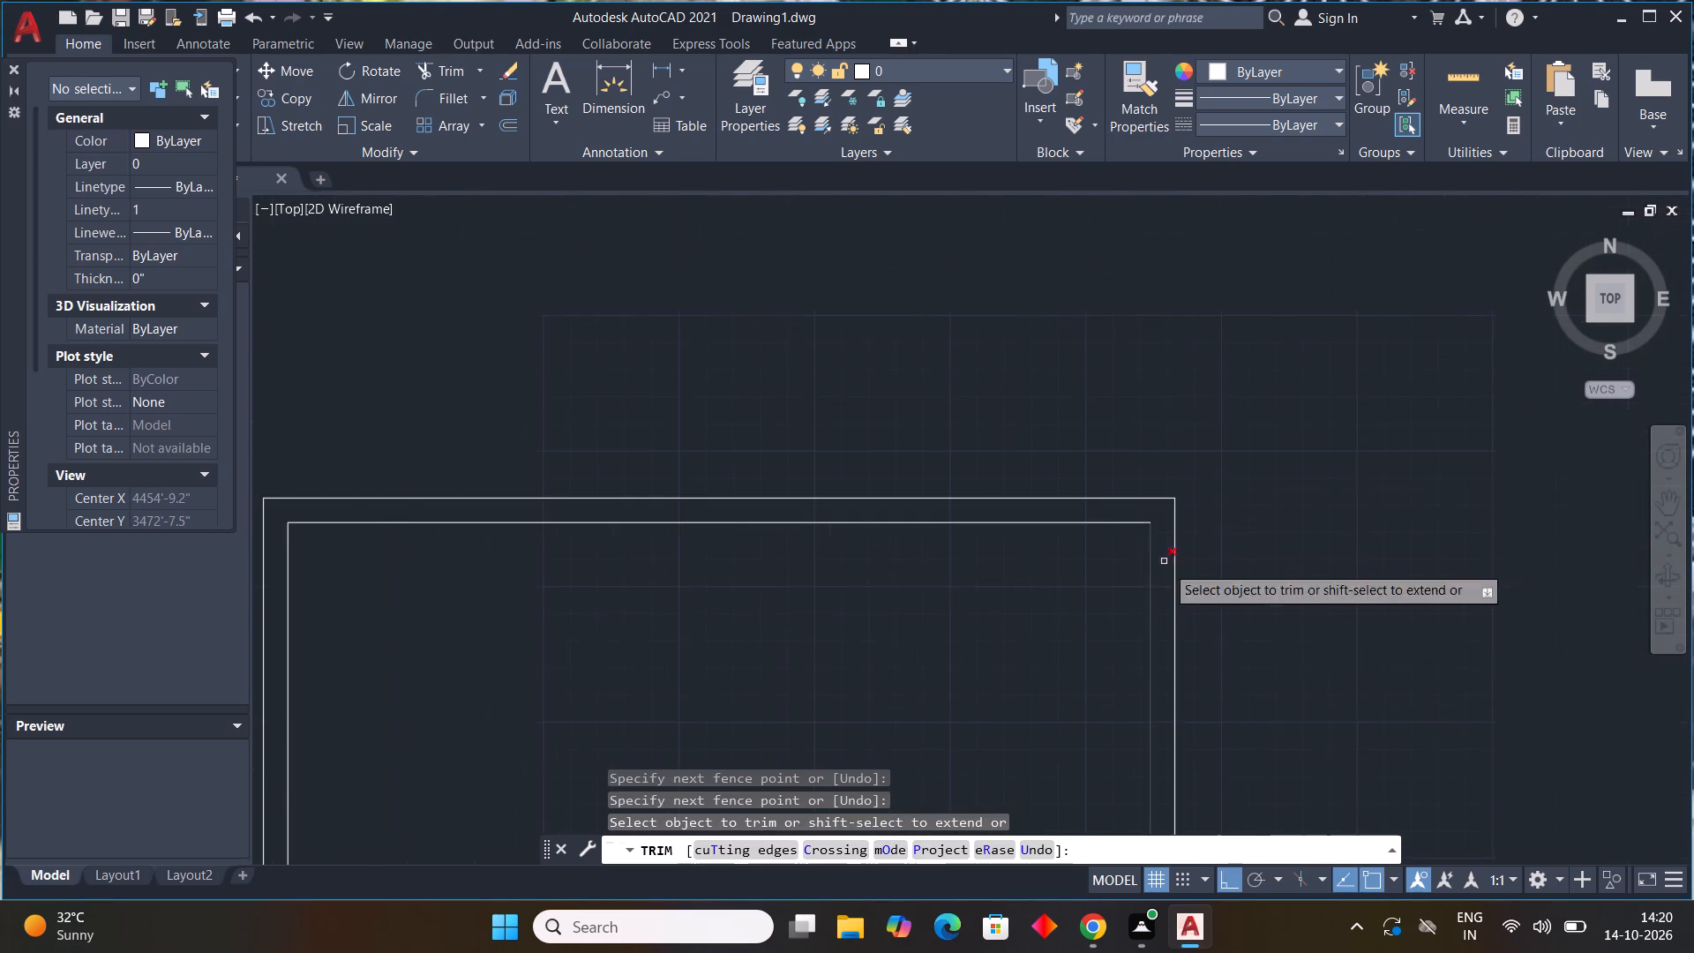
{"action": "middle_click_drag", "start_coordinate": [1289, 673], "coordinate": [1246, 450]}
{"action": "key", "text": "Escape"}
{"action": "key", "text": "Escape"}
{"action": "key", "text": "Escape"}
{"action": "key", "text": "Escape"}
{"action": "key", "text": "Escape"}
Offset the right wall's inner line 10'6" leftward into the plan.
{"action": "scroll", "coordinate": [1246, 450], "scroll_direction": "down", "scroll_amount": 4}
{"action": "scroll", "coordinate": [1274, 587], "scroll_direction": "up", "scroll_amount": 1}
{"action": "middle_click_drag", "start_coordinate": [1272, 587], "coordinate": [1140, 559]}
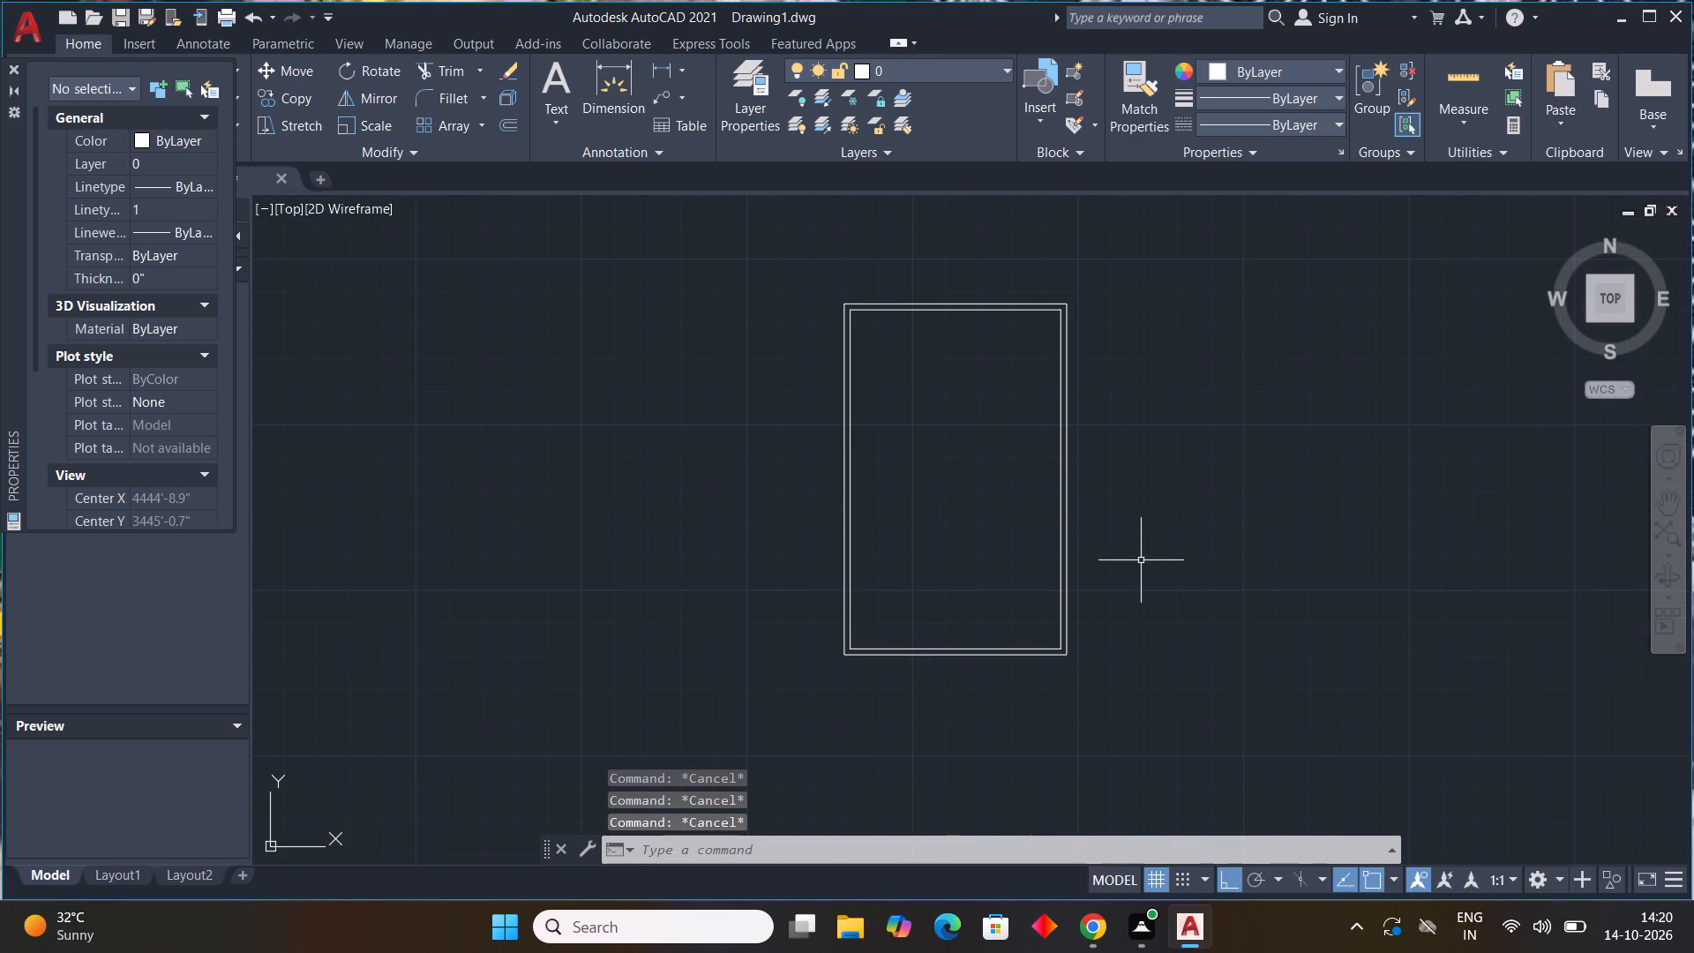
{"action": "type", "text": "off"}
{"action": "key", "text": "space"}
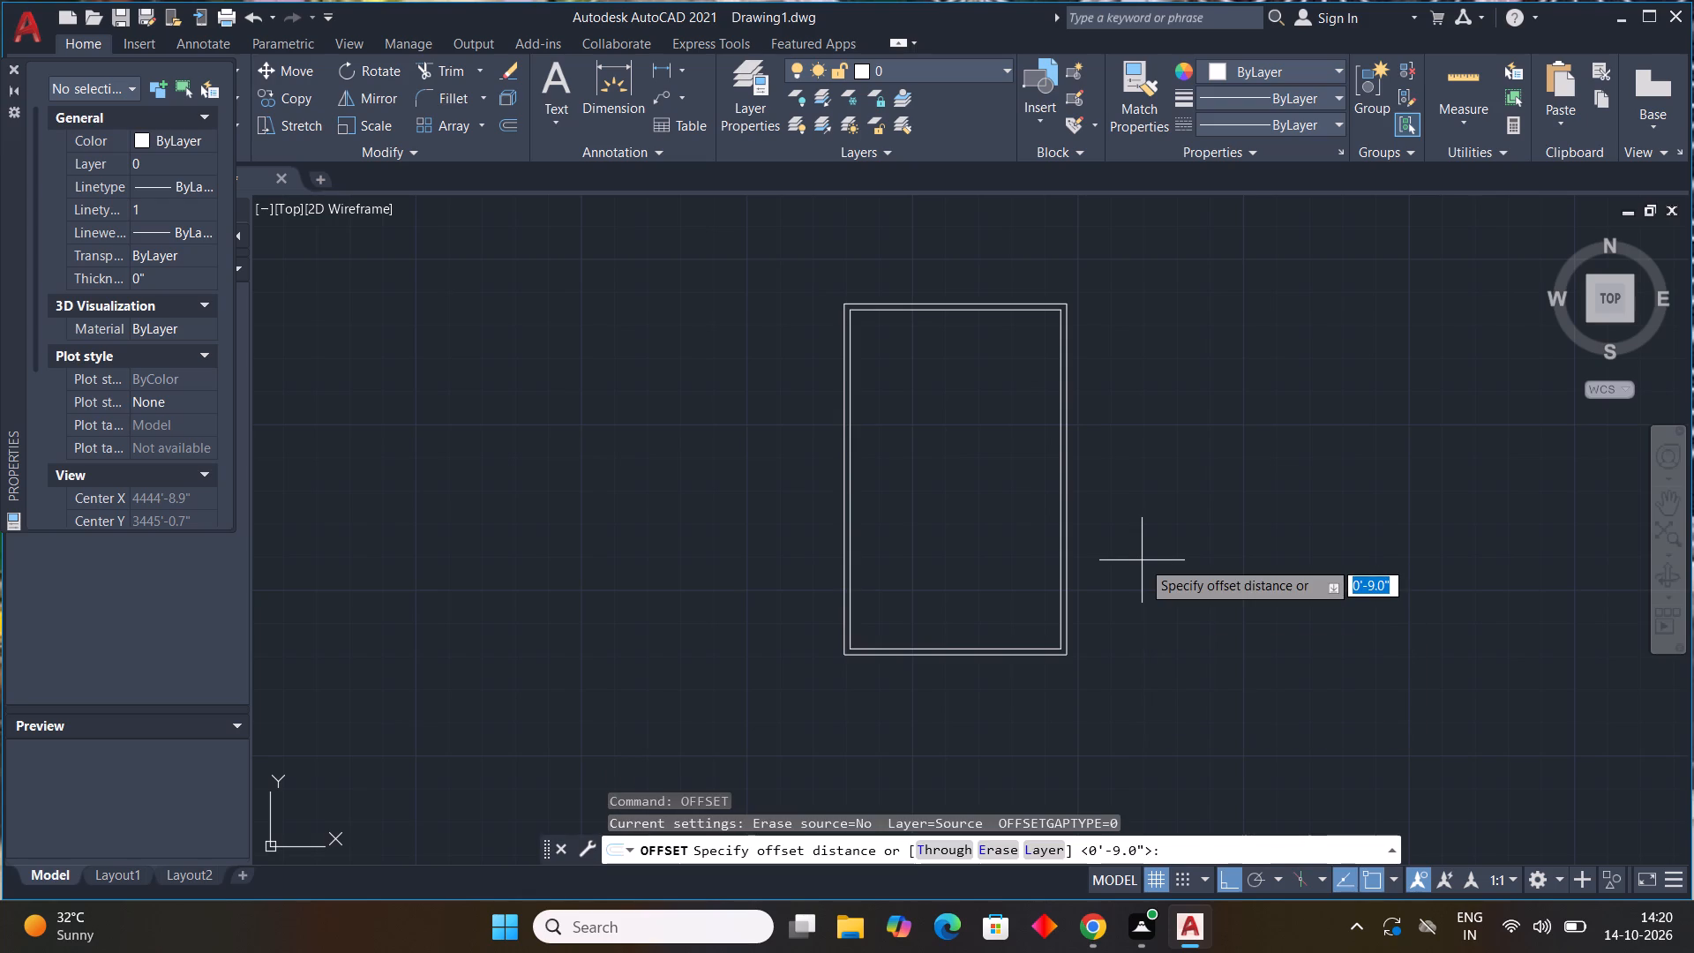
{"action": "type", "text": "10"}
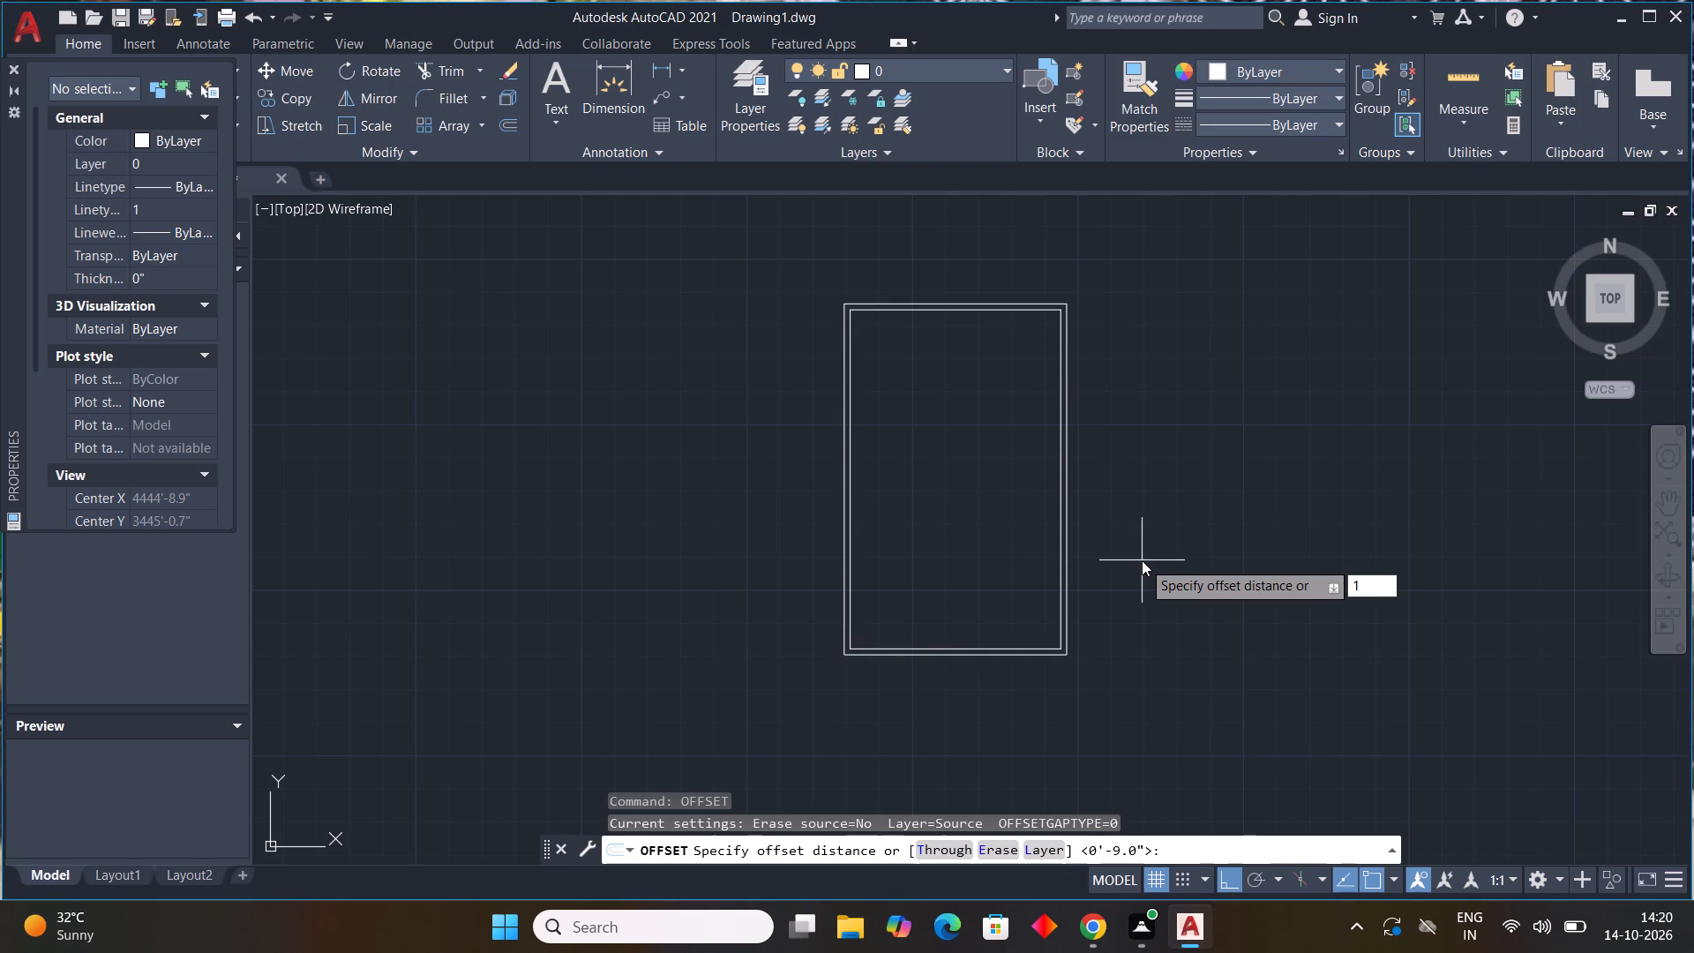
{"action": "type", "text": "'6\""}
{"action": "key", "text": "Return"}
{"action": "left_click", "coordinate": [1061, 474]}
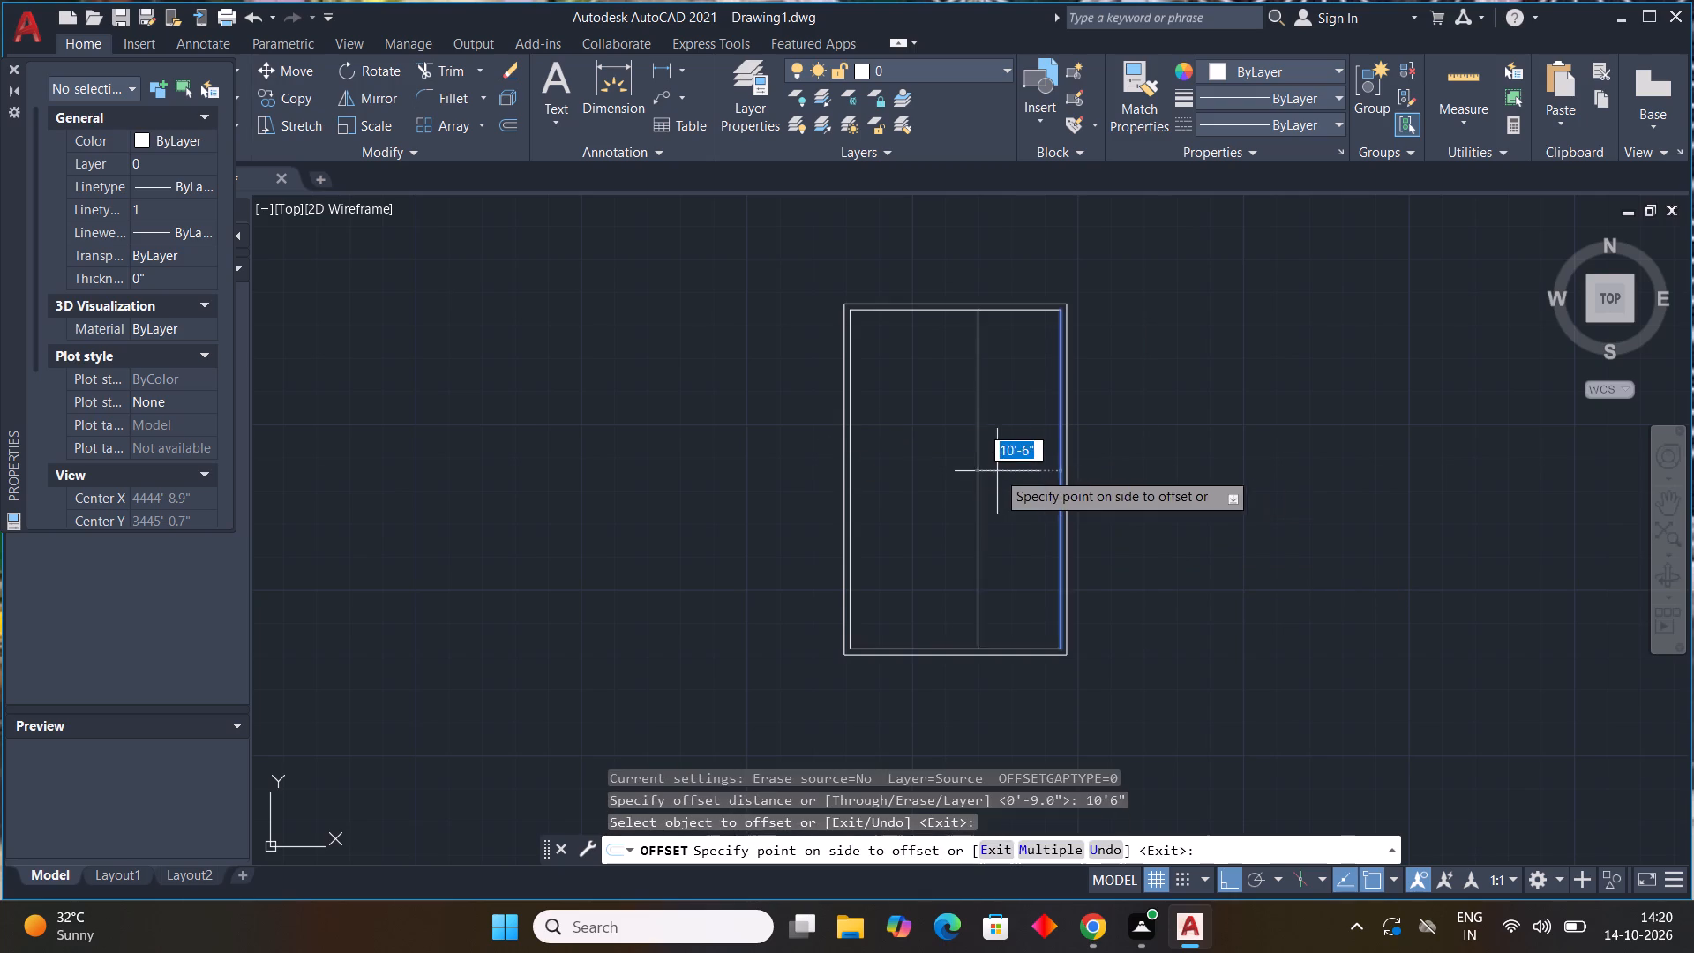
{"action": "left_click", "coordinate": [994, 471]}
{"action": "key", "text": "Escape"}
Offset the new interior vertical line 4.5" leftward to form a partition wall.
{"action": "key", "text": "space"}
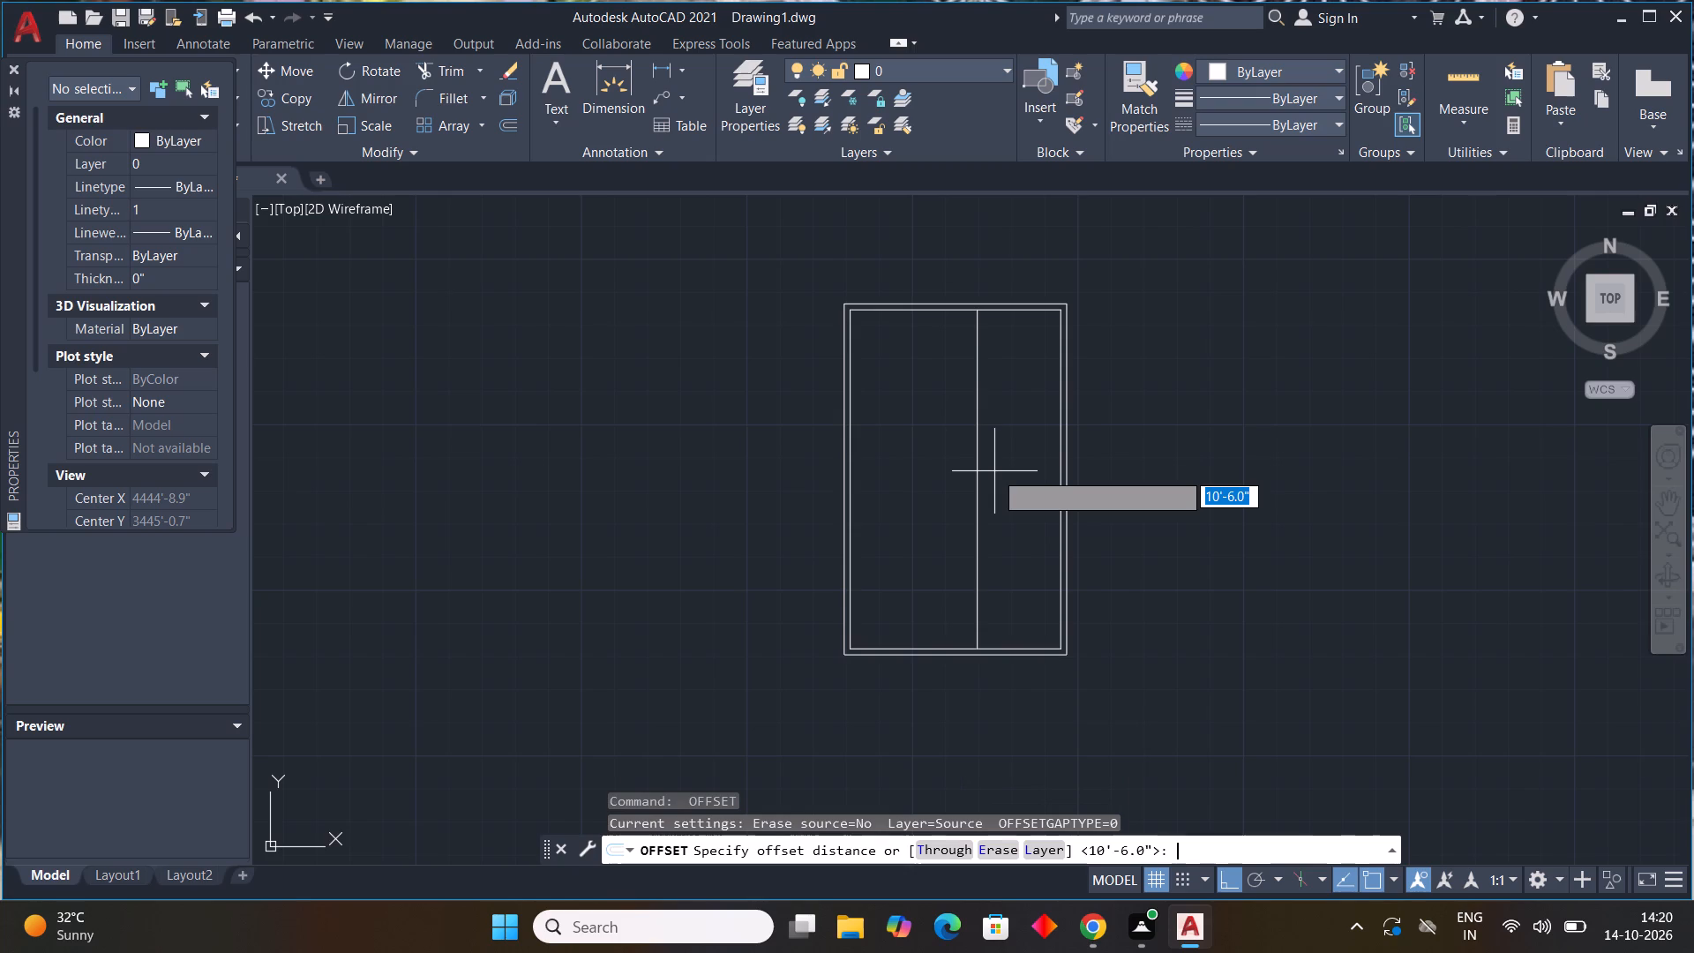
{"action": "key", "text": "4"}
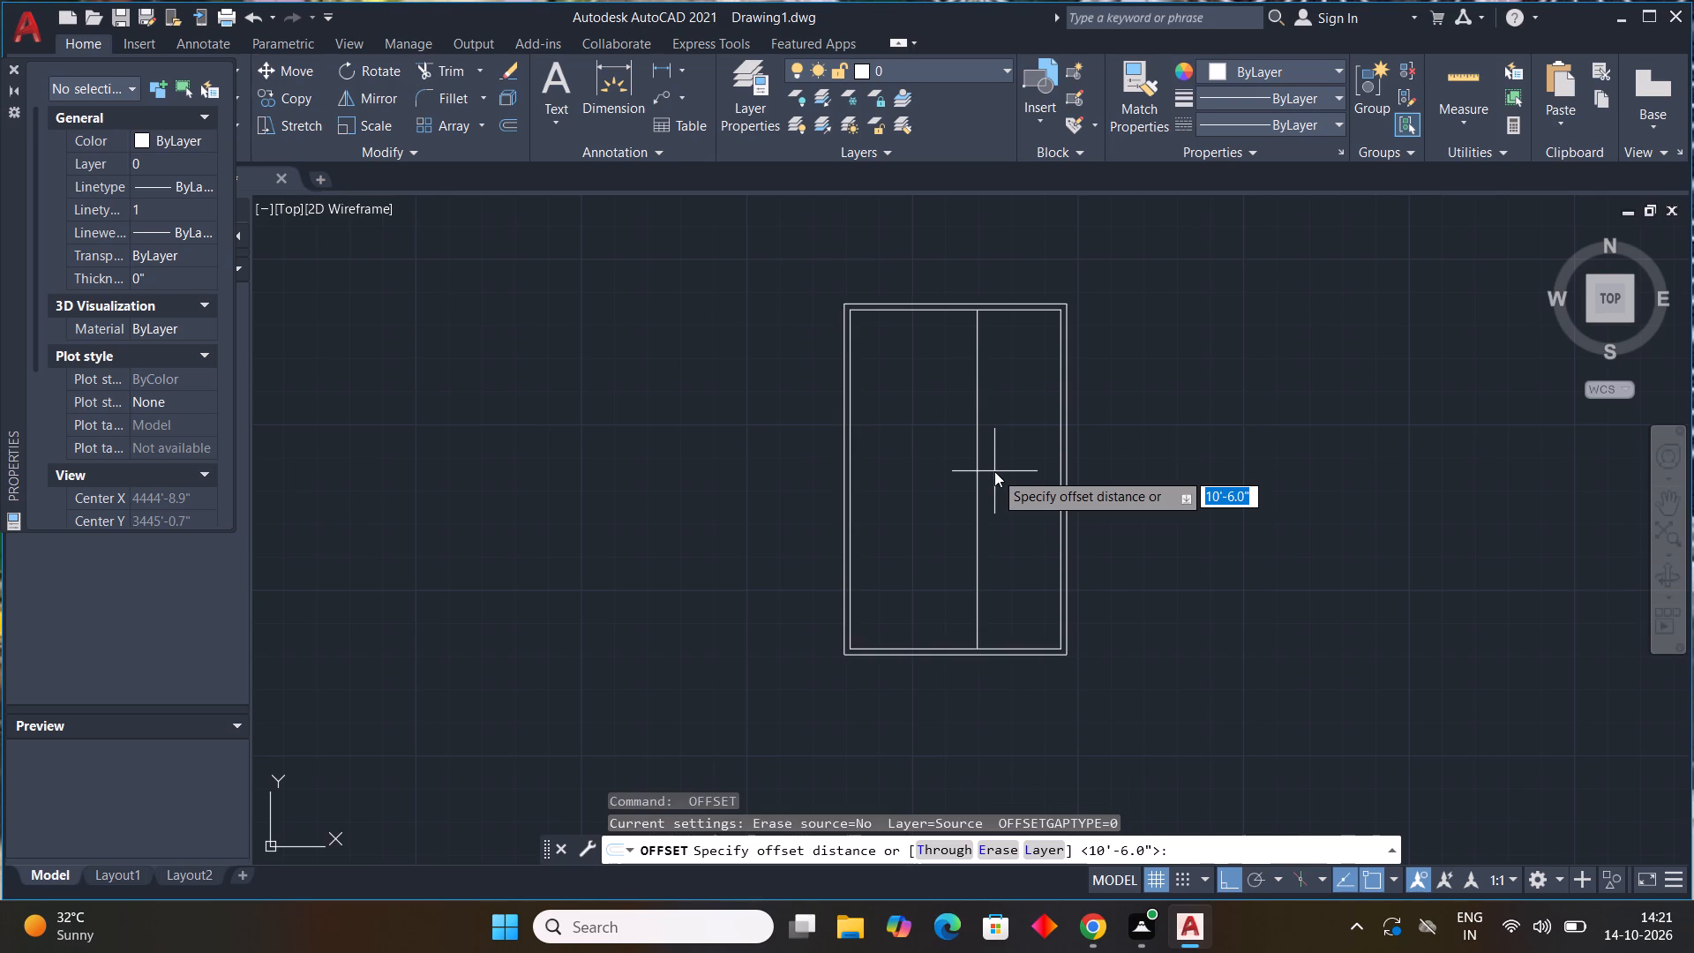
{"action": "type", "text": ".5"}
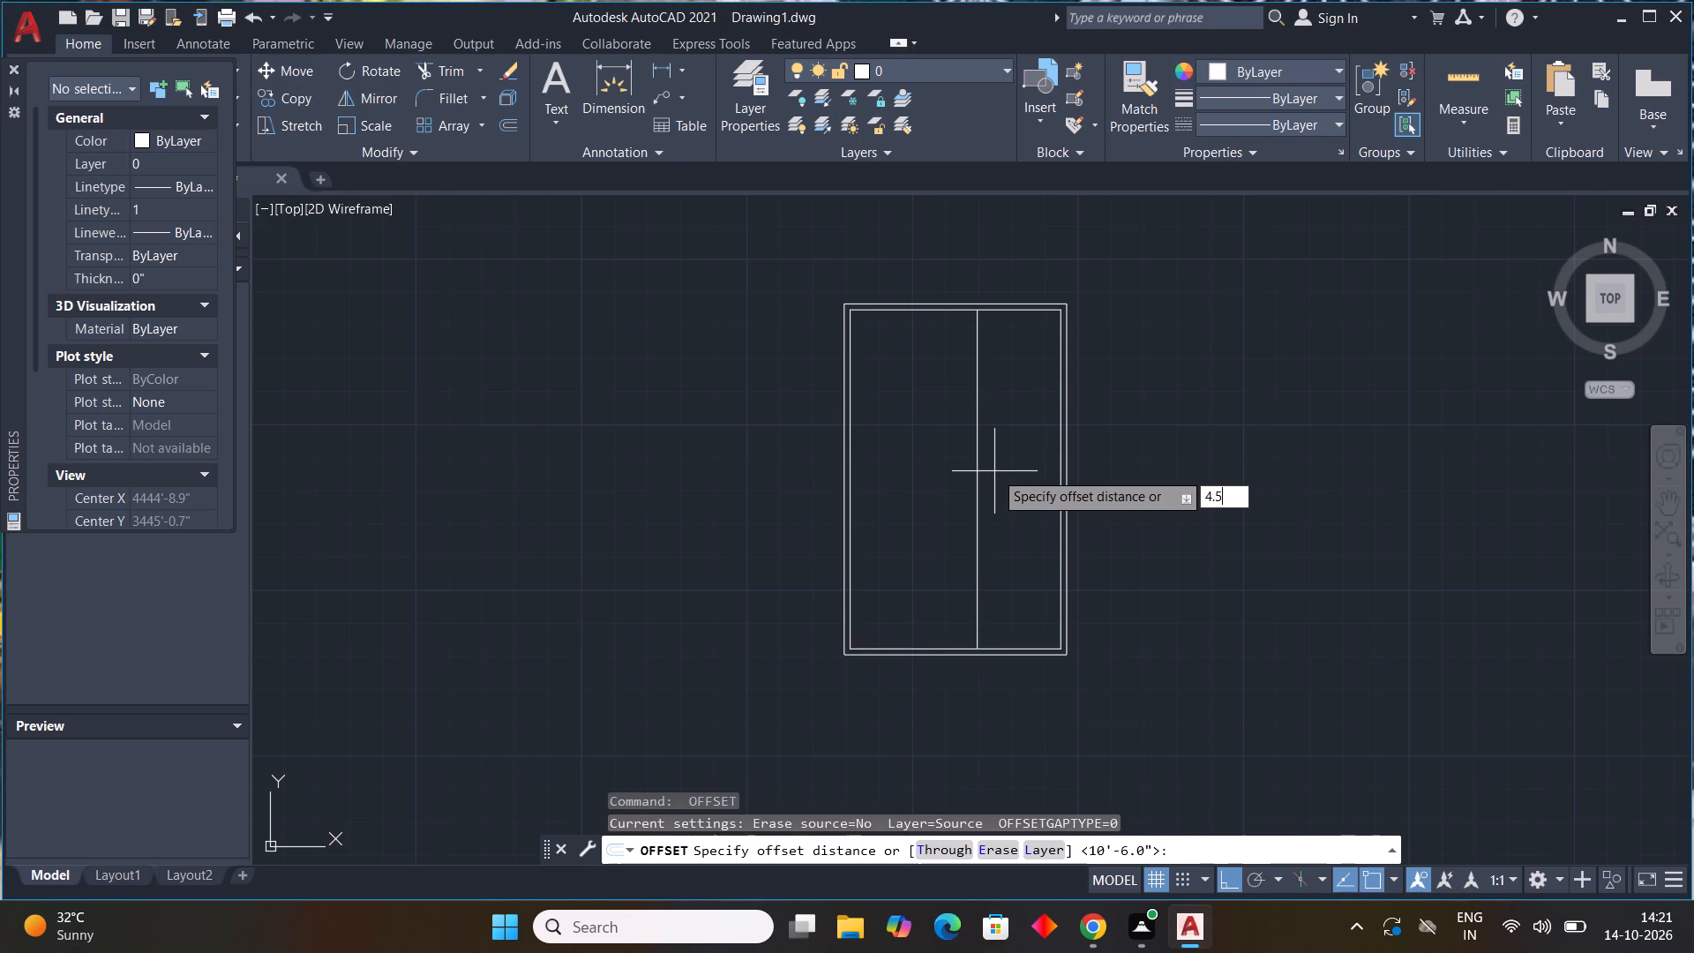
{"action": "key", "text": "shift+quotedbl"}
{"action": "key", "text": "space"}
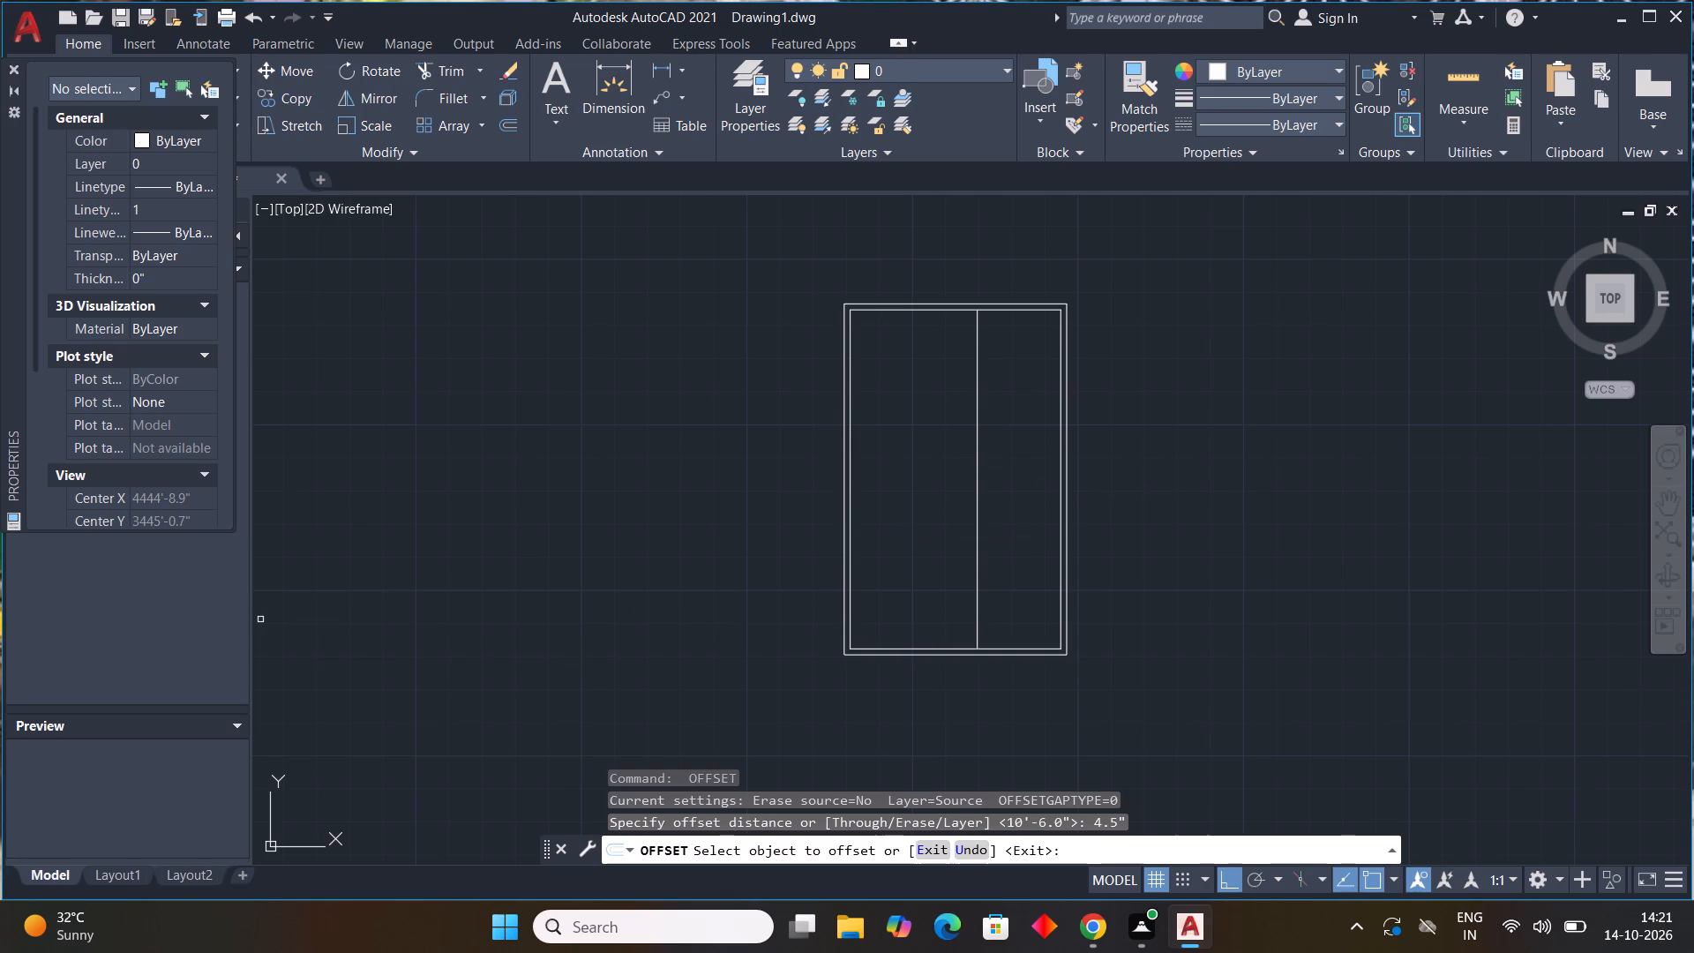
{"action": "left_click_drag", "start_coordinate": [976, 559], "coordinate": [966, 557]}
{"action": "left_click", "coordinate": [956, 553]}
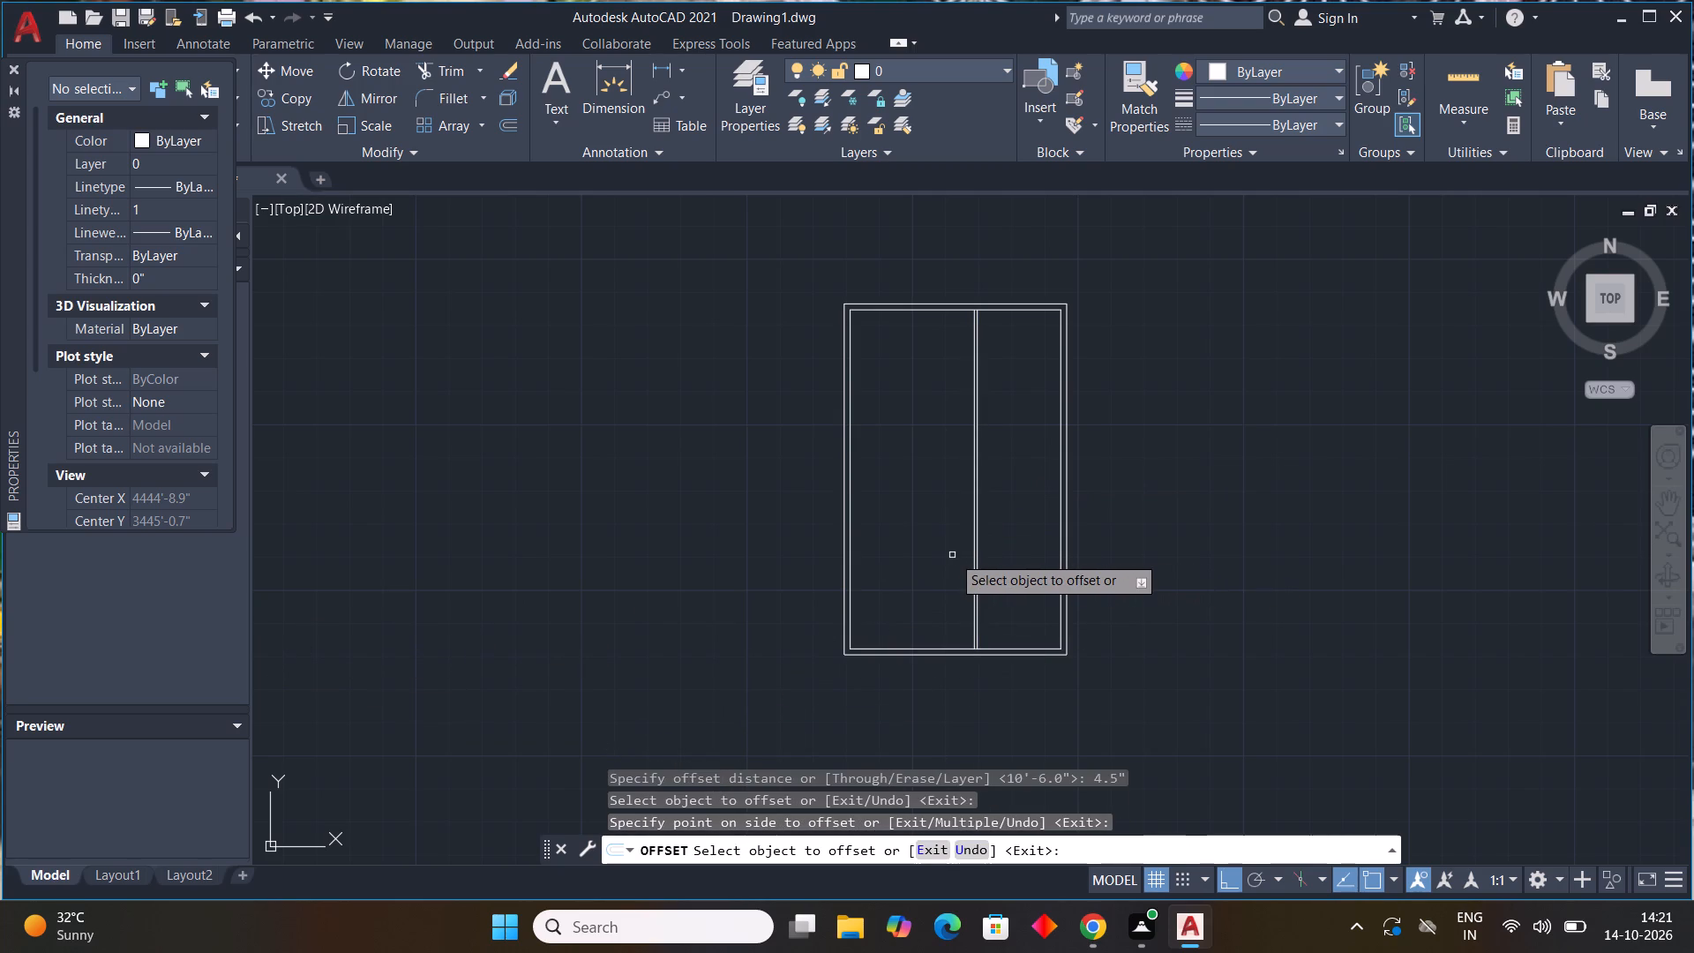
{"action": "key", "text": "Escape"}
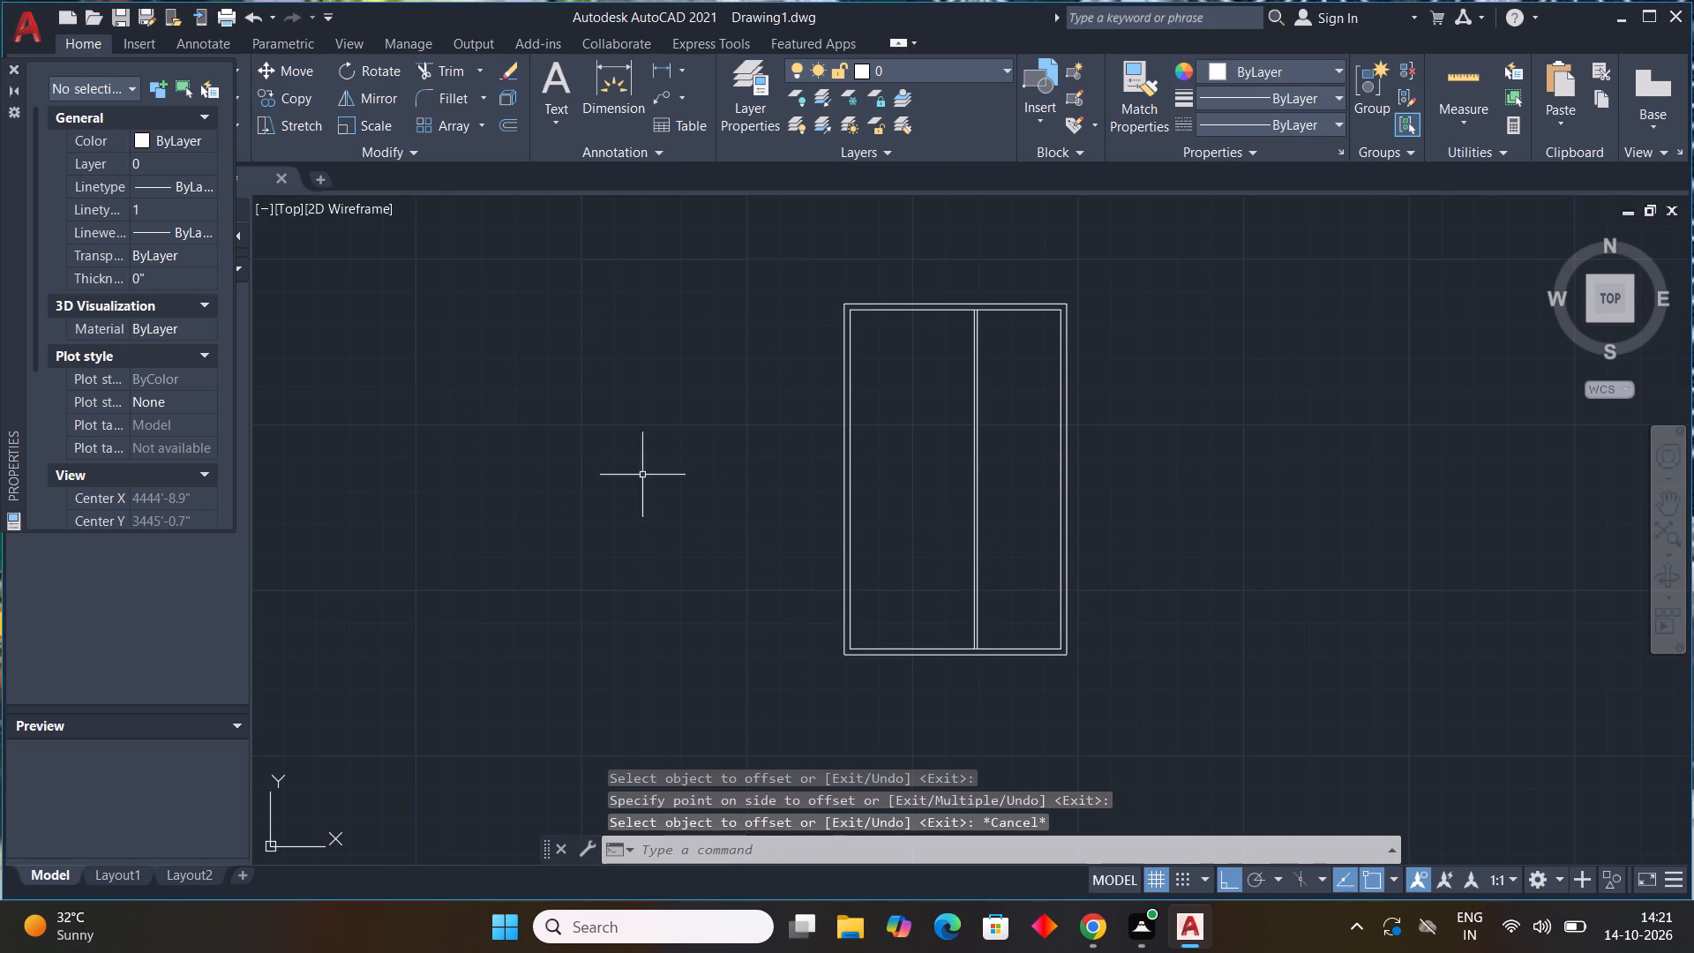
Offset the vertical partition wall's left line 4' leftward into the plan.
{"action": "key", "text": "space"}
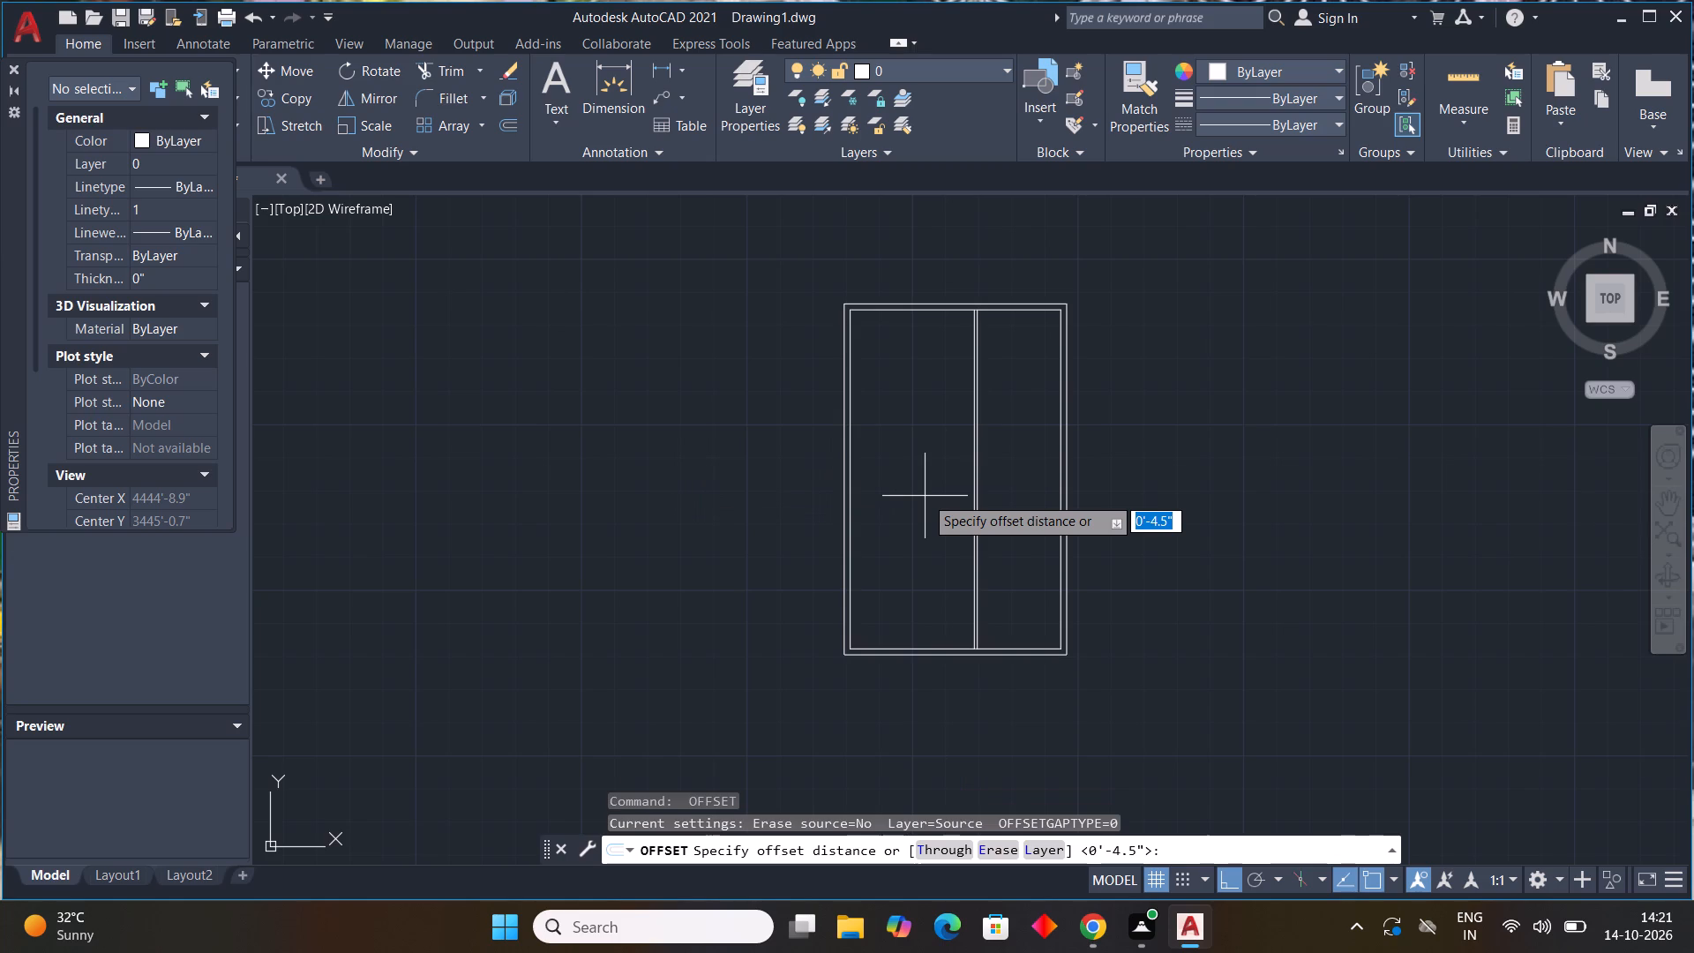
{"action": "key", "text": "4"}
{"action": "key", "text": "apostrophe"}
{"action": "key", "text": "Return"}
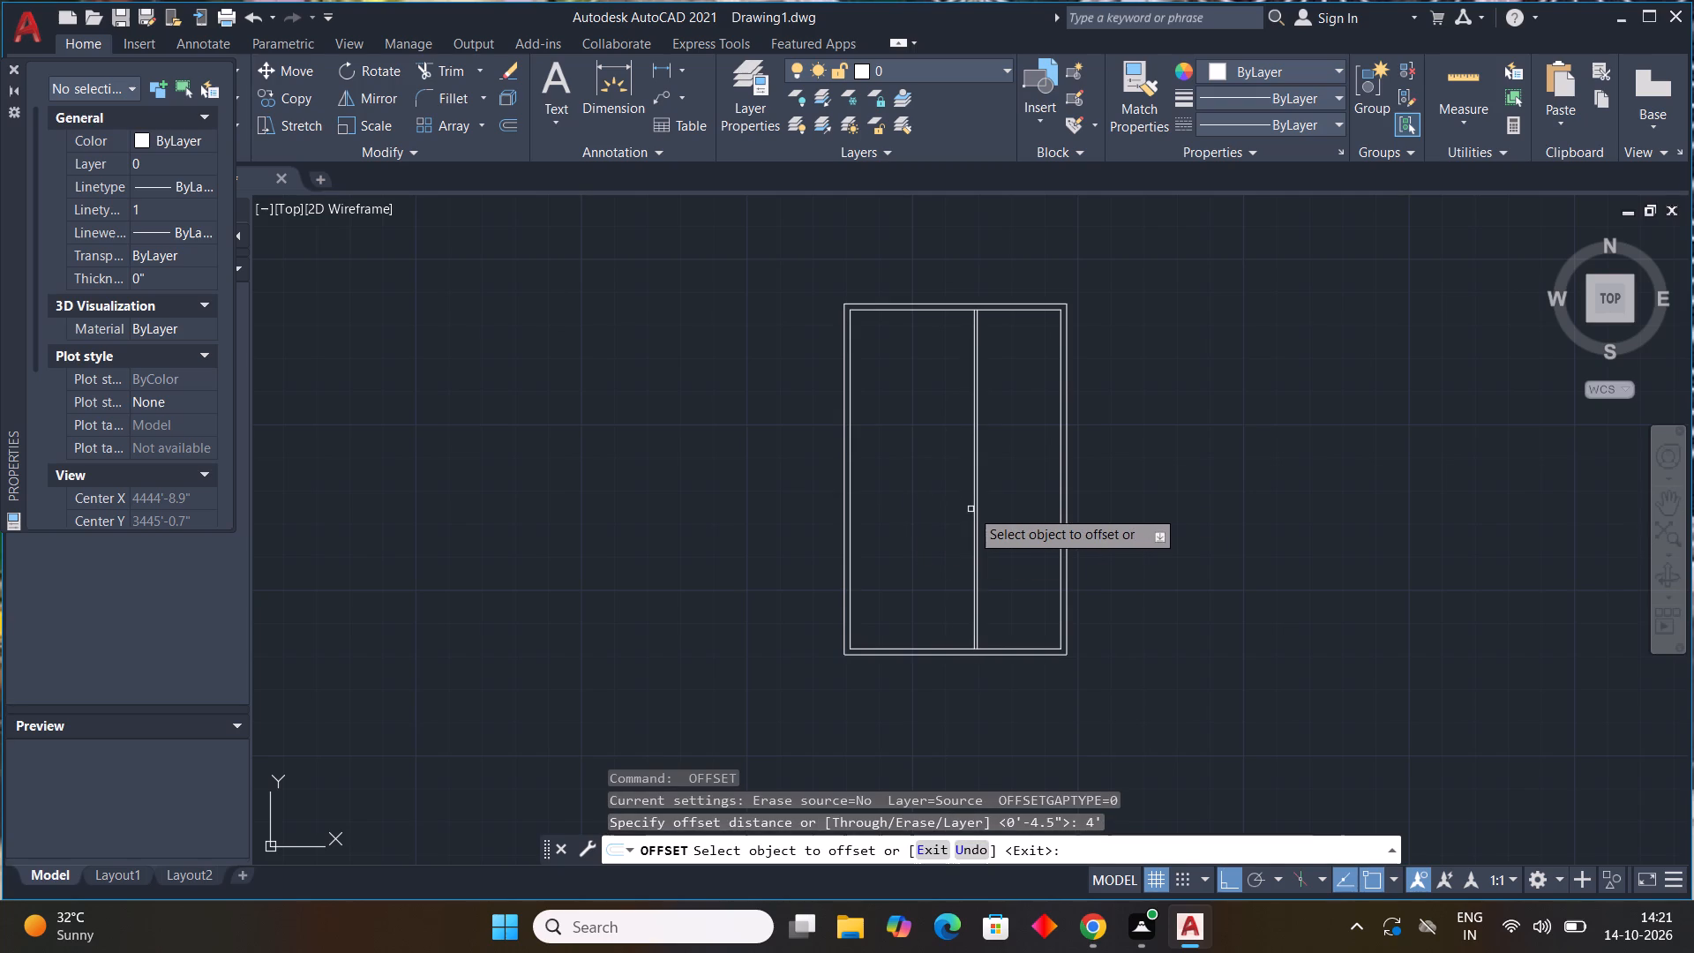
{"action": "left_click", "coordinate": [973, 514]}
{"action": "left_click", "coordinate": [919, 517]}
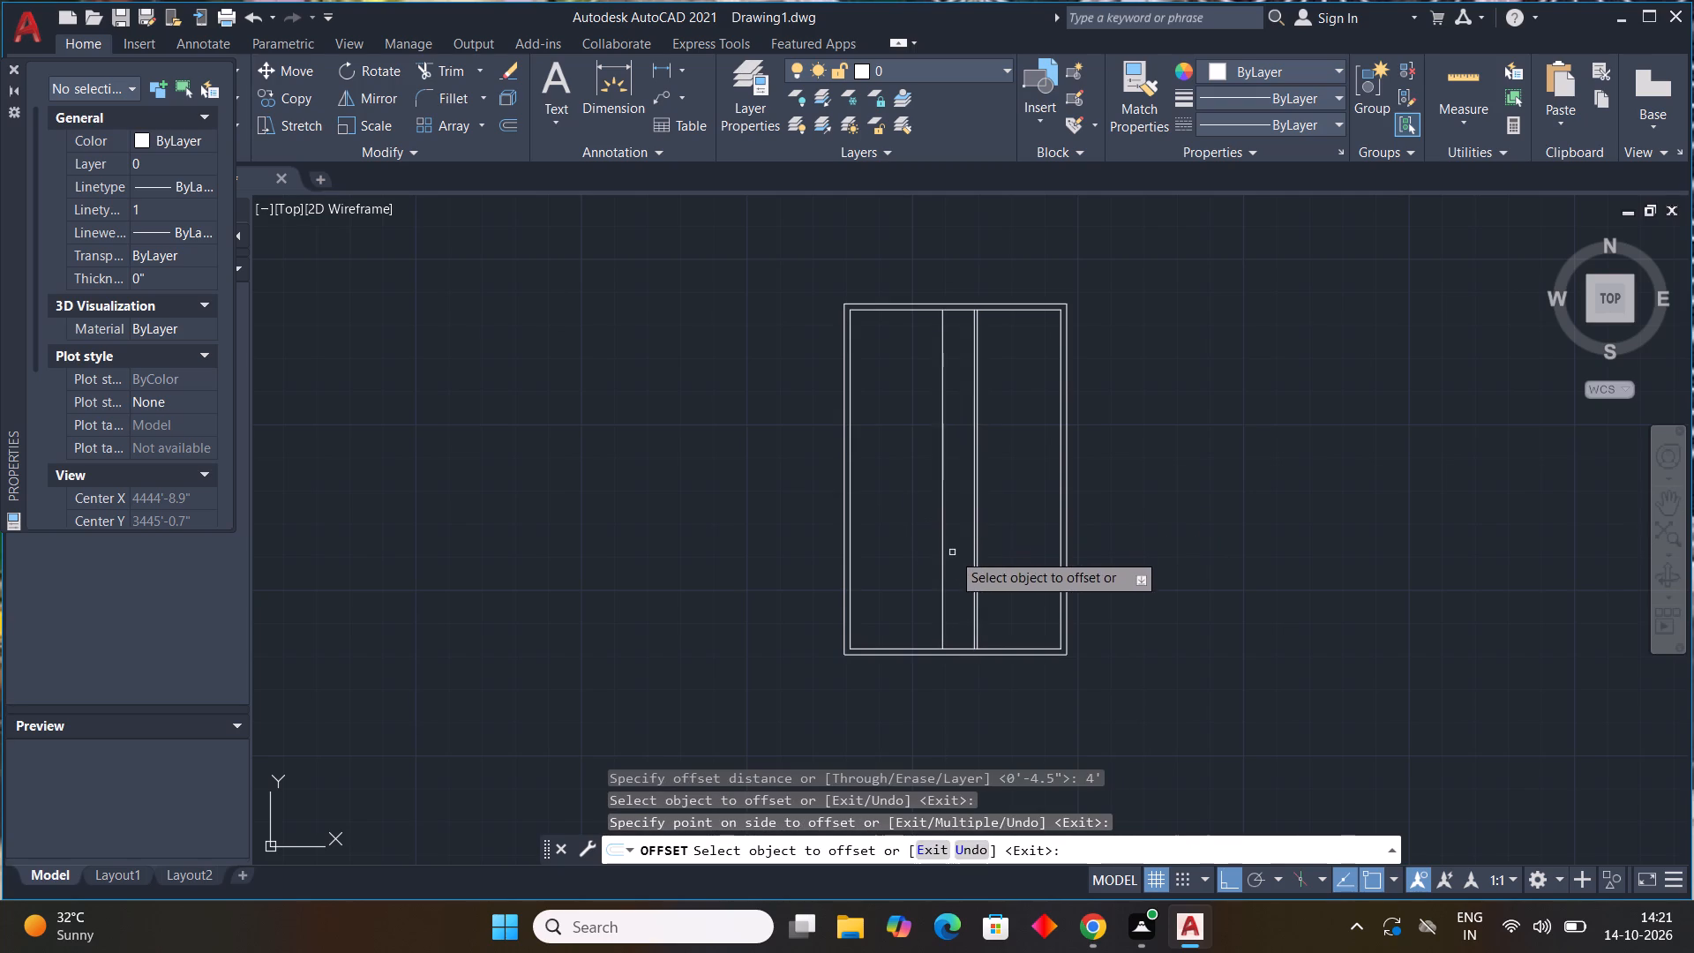
{"action": "key", "text": "Escape"}
{"action": "key", "text": "Escape"}
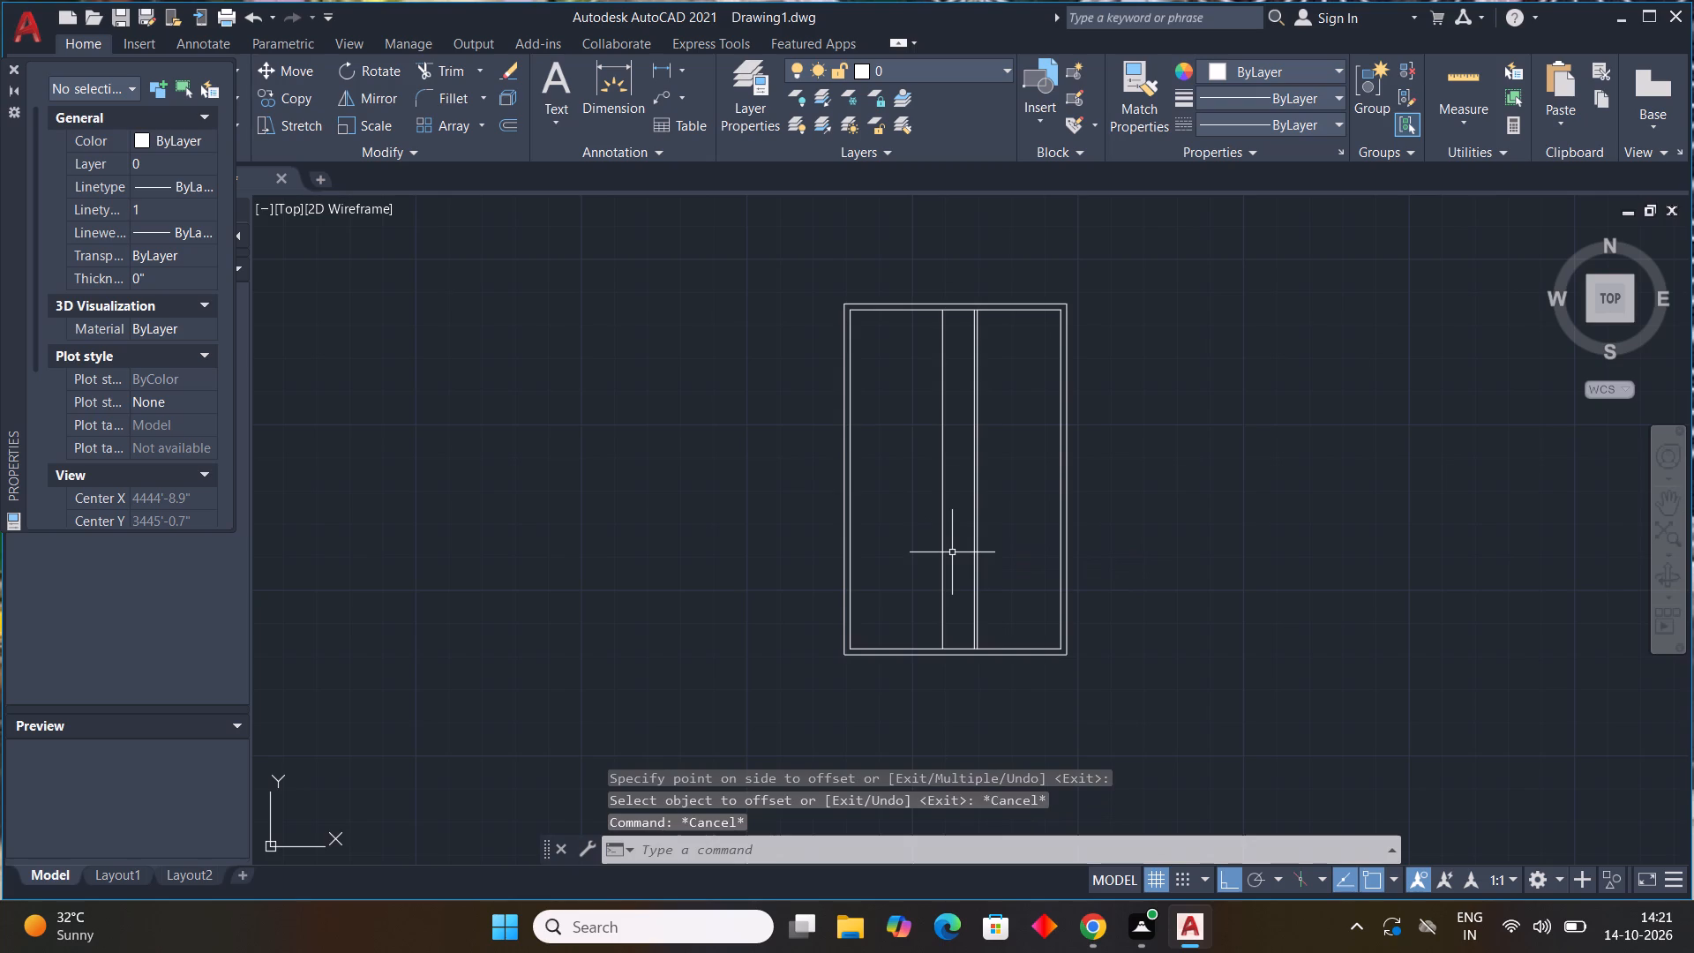
Offset the new vertical line 4.5" leftward to form the second partition wall.
{"action": "key", "text": "space"}
{"action": "type", "text": "4.5"}
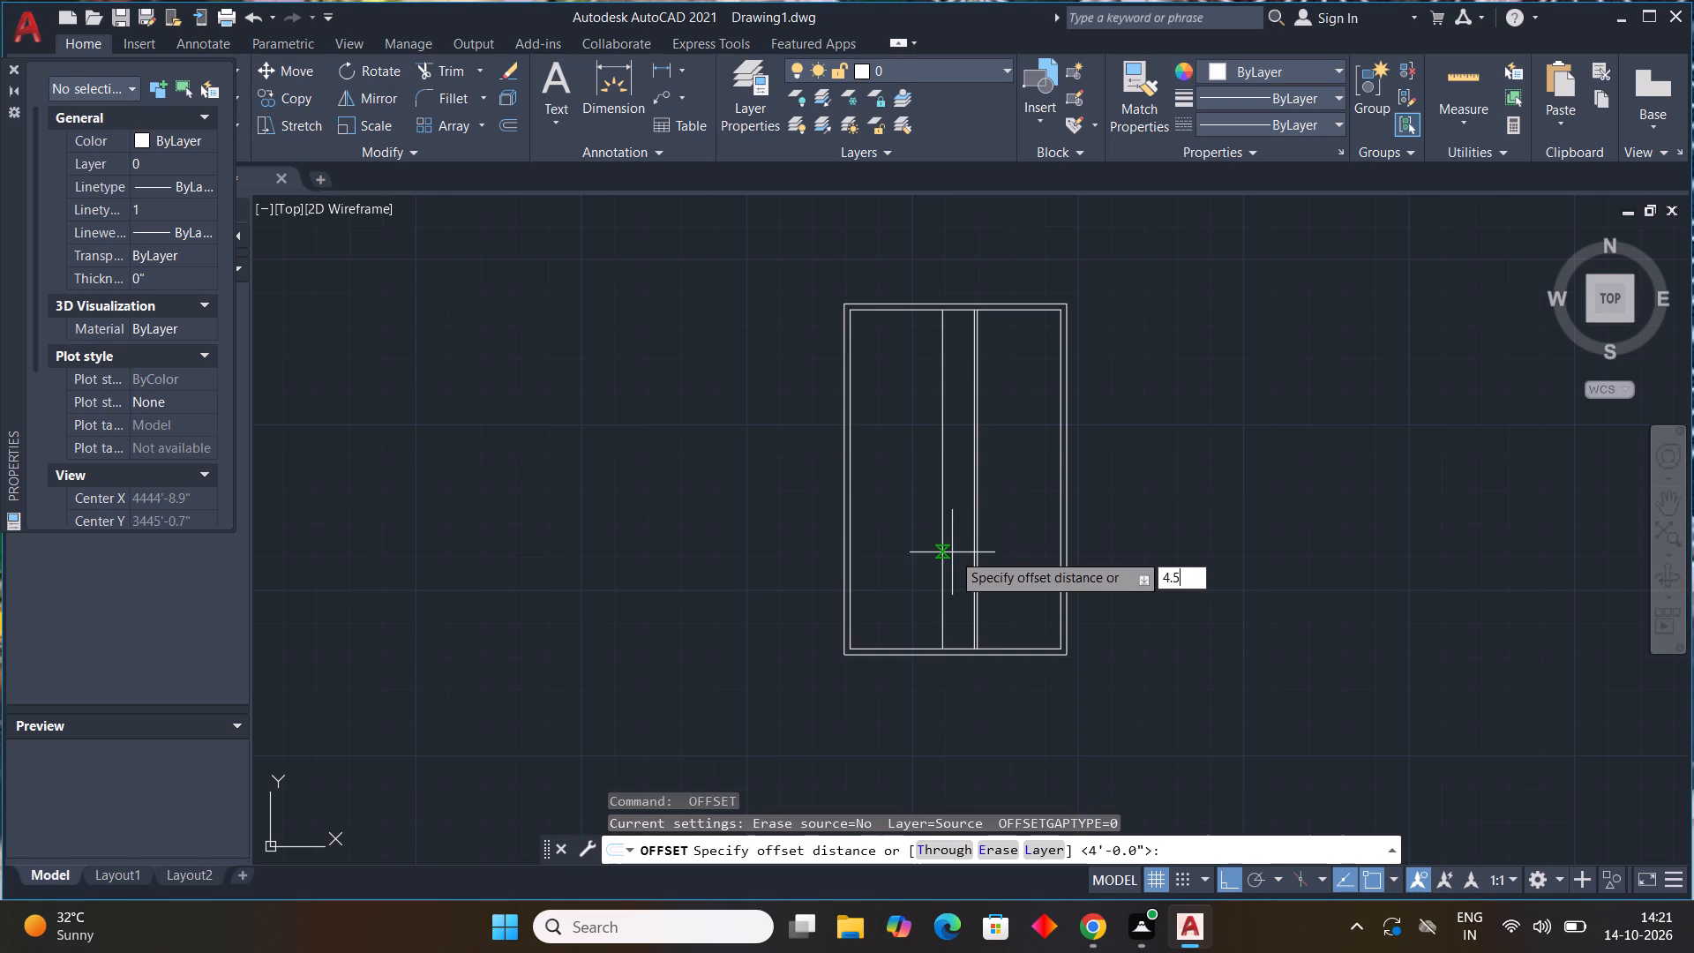
{"action": "key", "text": "shift+quotedbl"}
{"action": "key", "text": "Return"}
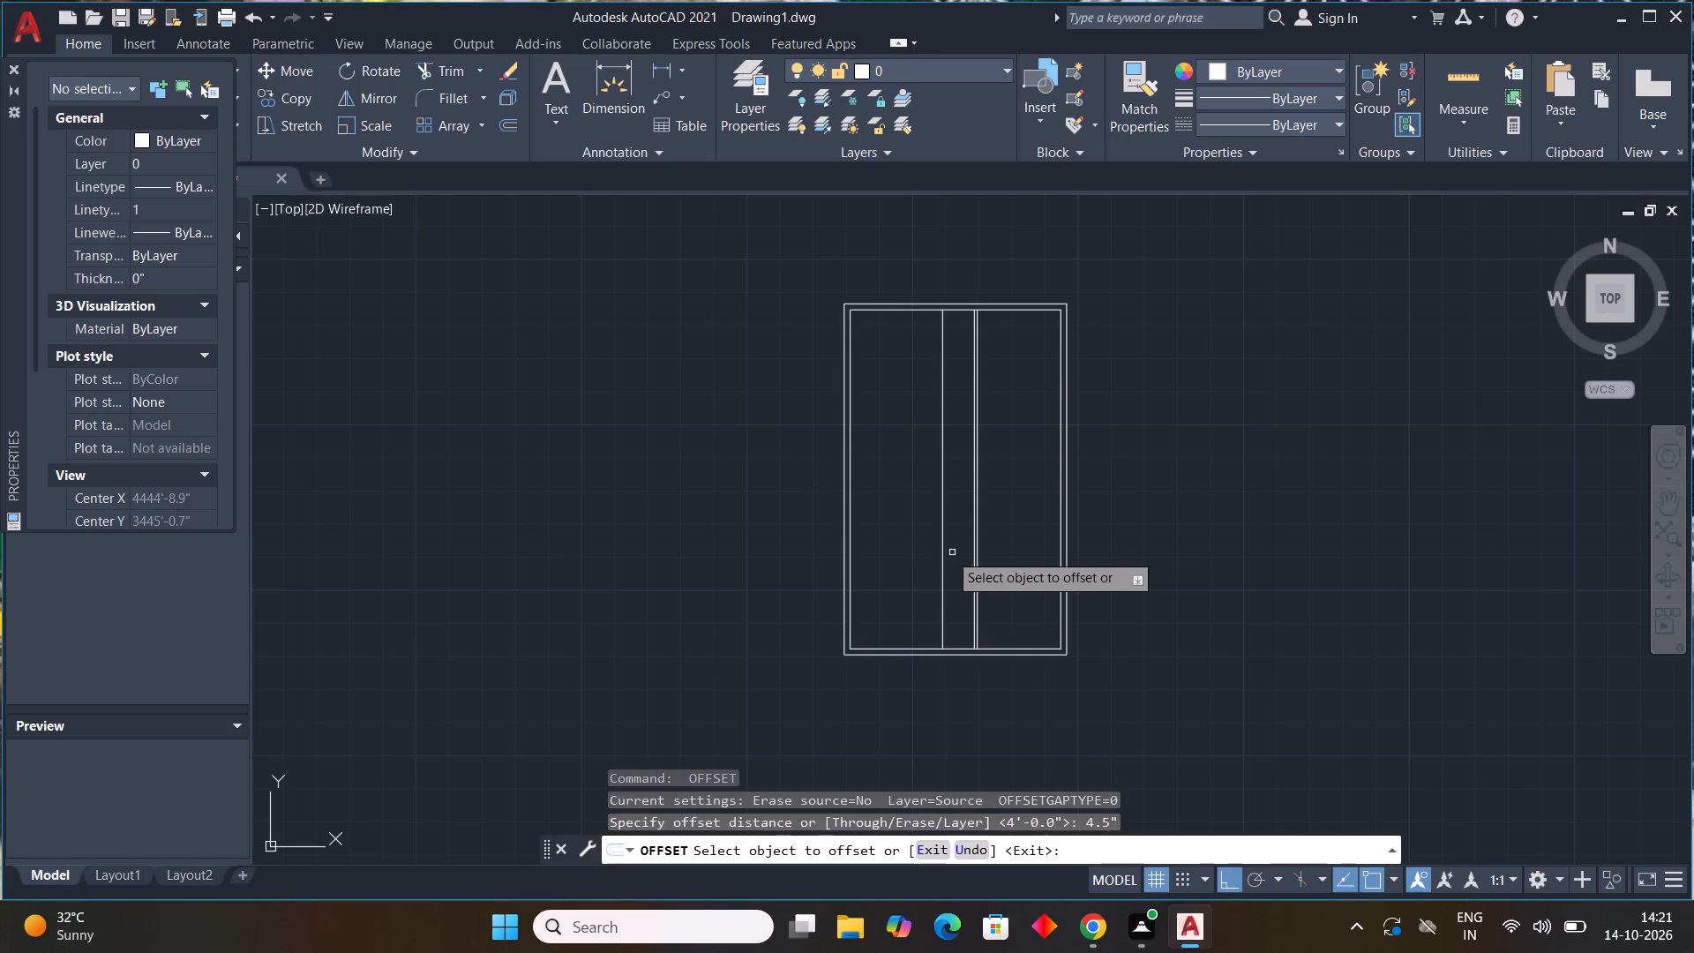
{"action": "left_click", "coordinate": [944, 554]}
{"action": "left_click", "coordinate": [876, 534]}
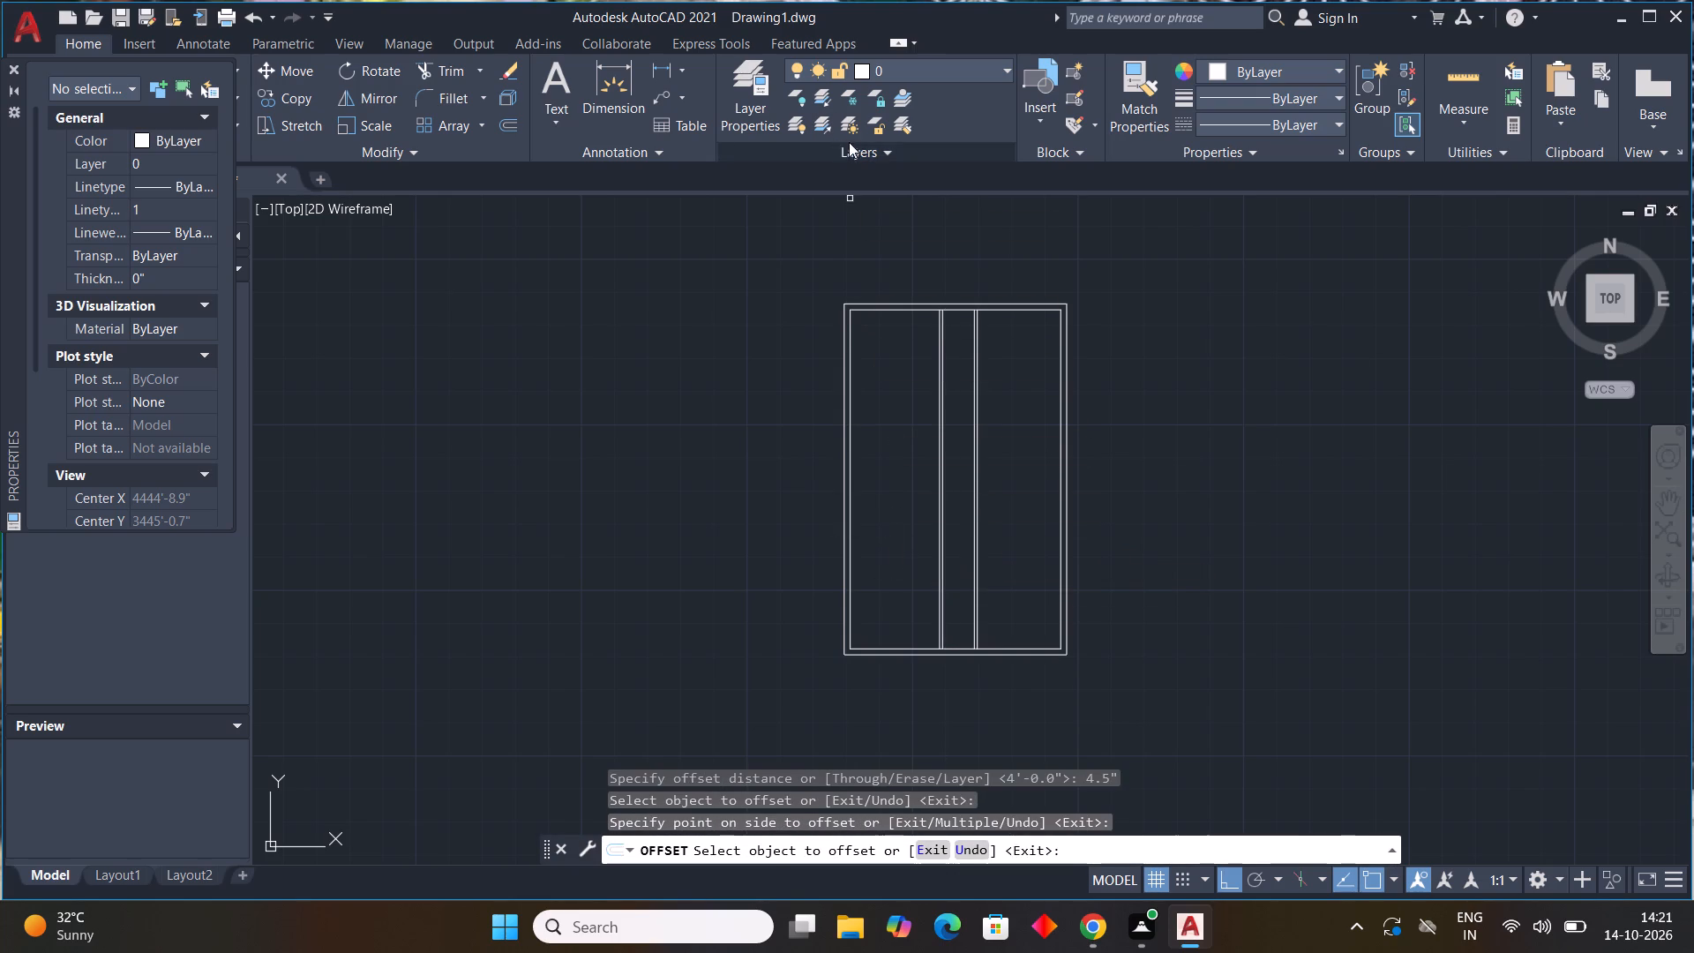
{"action": "key", "text": "Escape"}
Check the width between the left wall's inner face and the left partition with a temporary dimension along the top wall.
{"action": "left_click", "coordinate": [618, 83]}
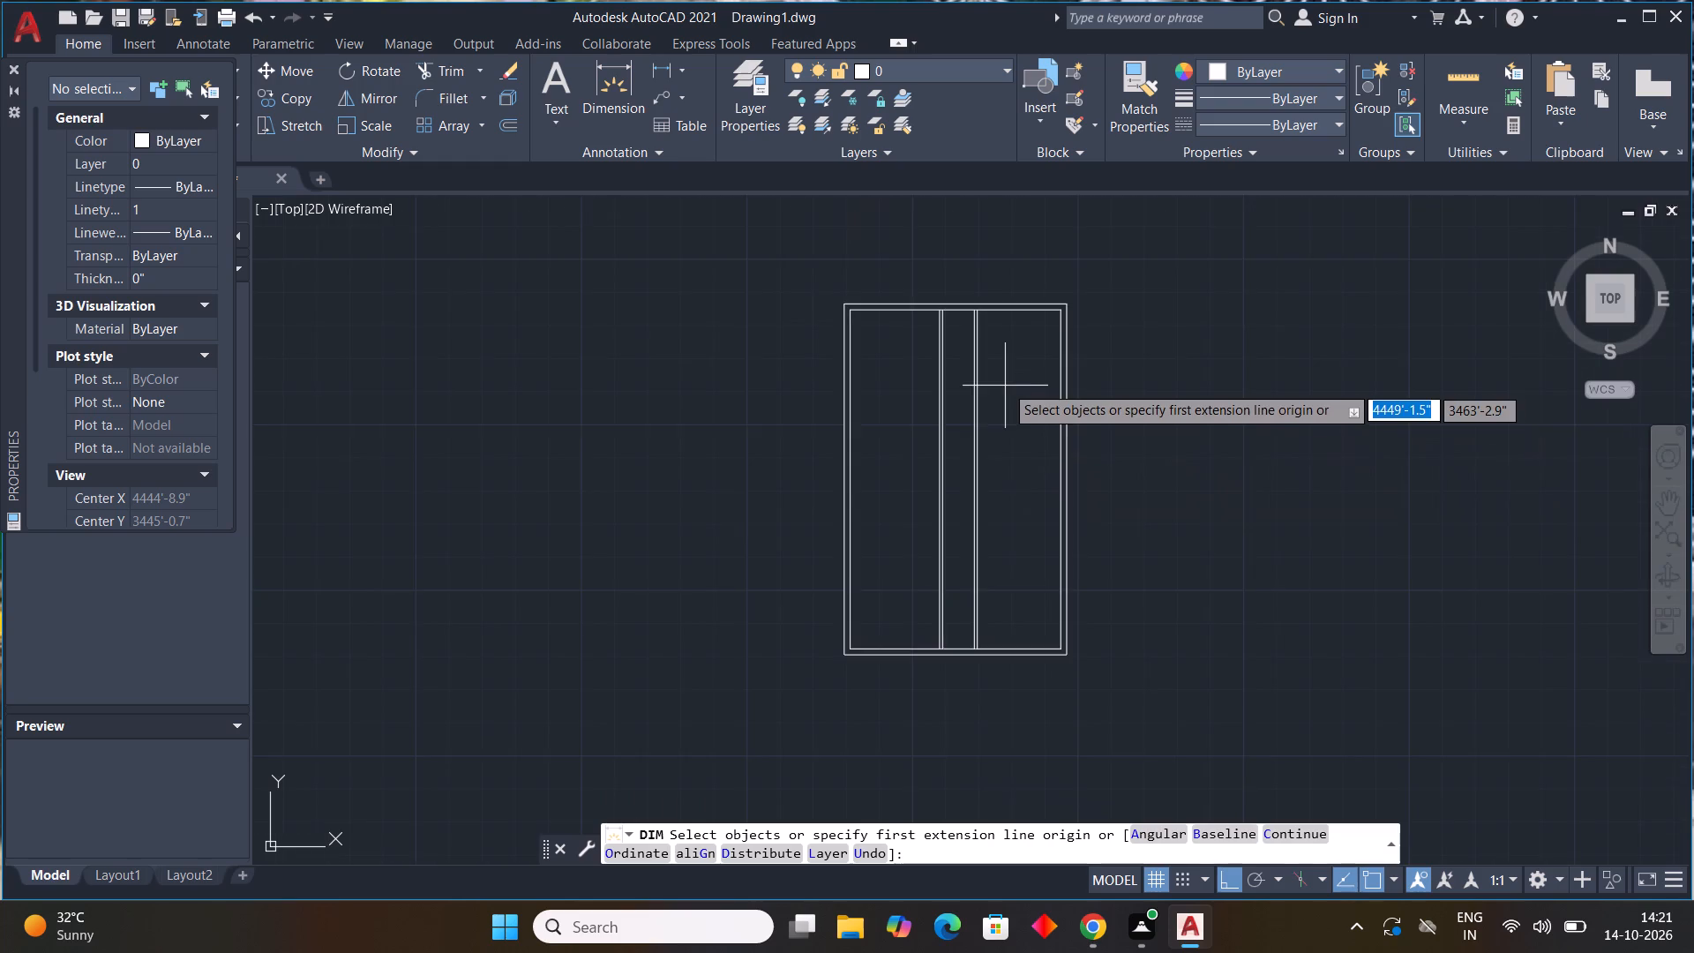
{"action": "scroll", "coordinate": [1003, 383], "scroll_direction": "up", "scroll_amount": 2}
{"action": "middle_click_drag", "start_coordinate": [888, 304], "coordinate": [978, 703]}
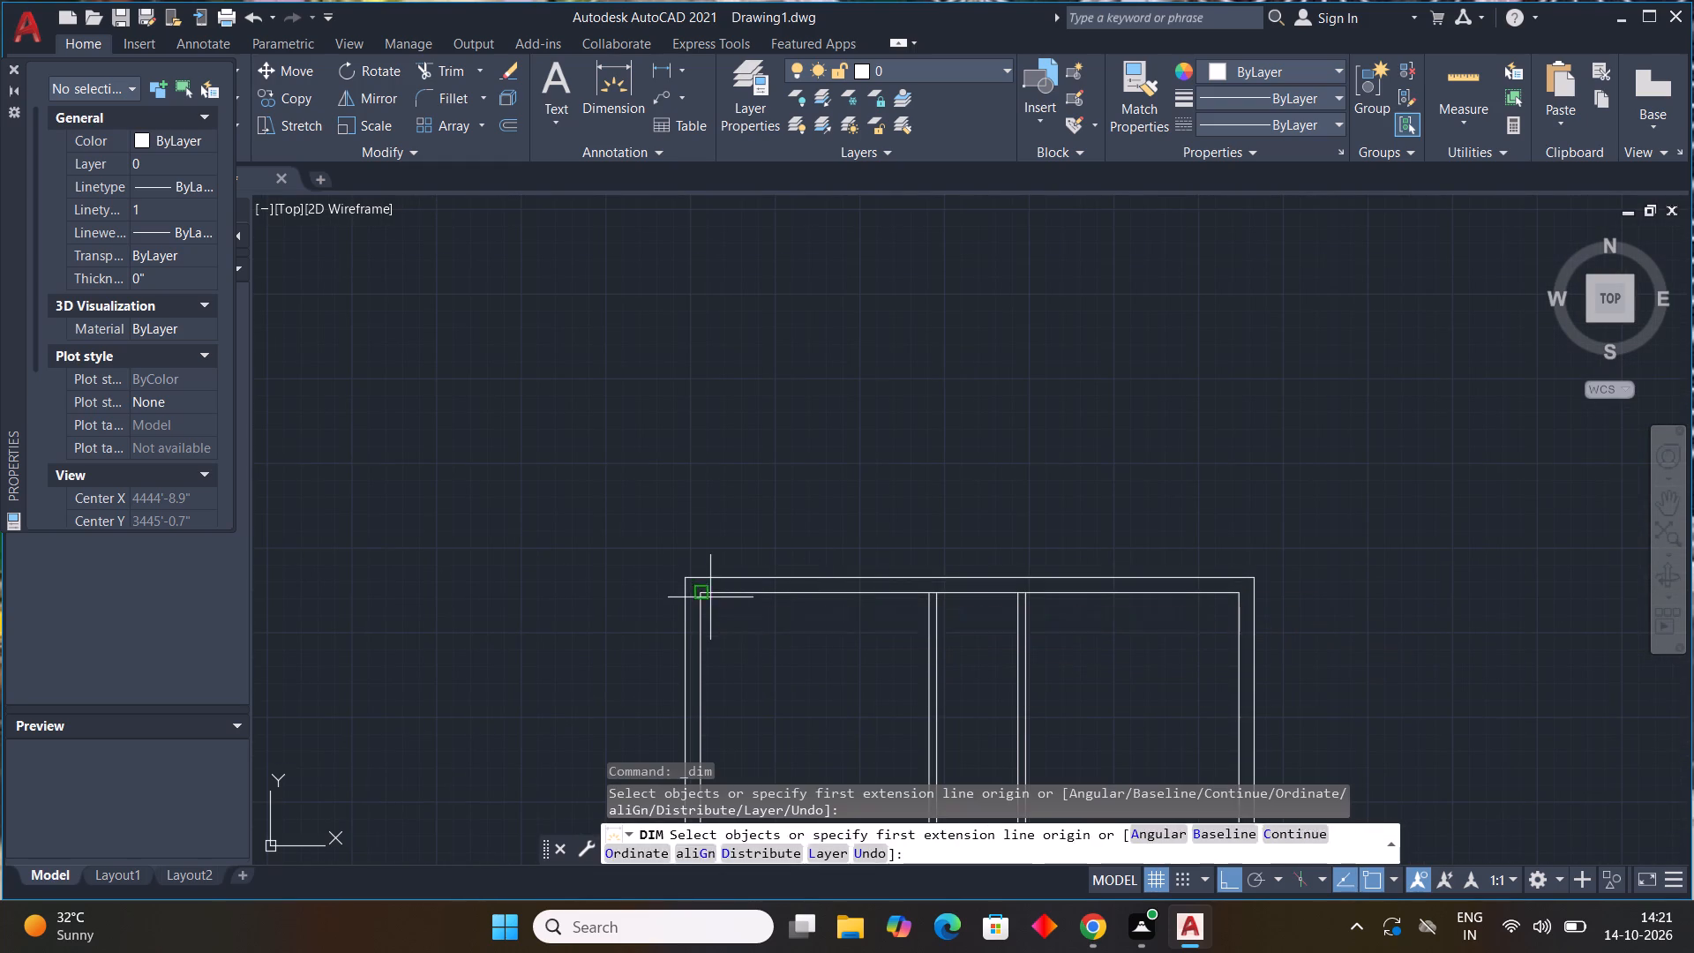
{"action": "left_click_drag", "start_coordinate": [702, 592], "coordinate": [711, 593]}
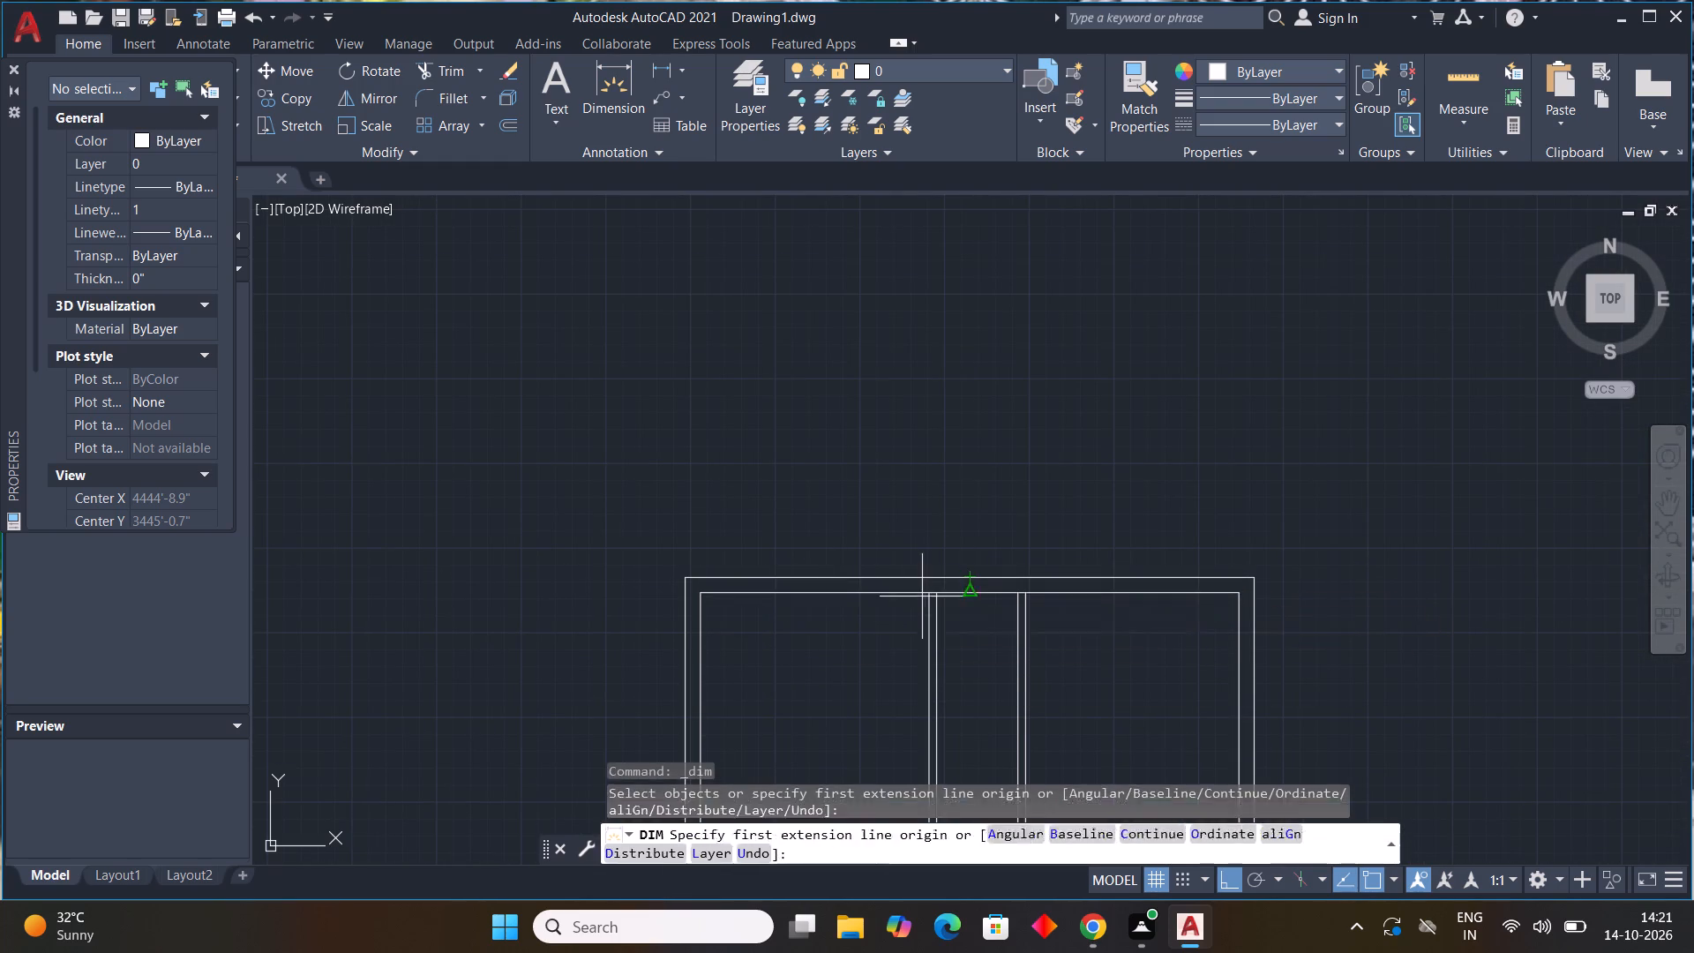
{"action": "scroll", "coordinate": [725, 619], "scroll_direction": "up", "scroll_amount": 3}
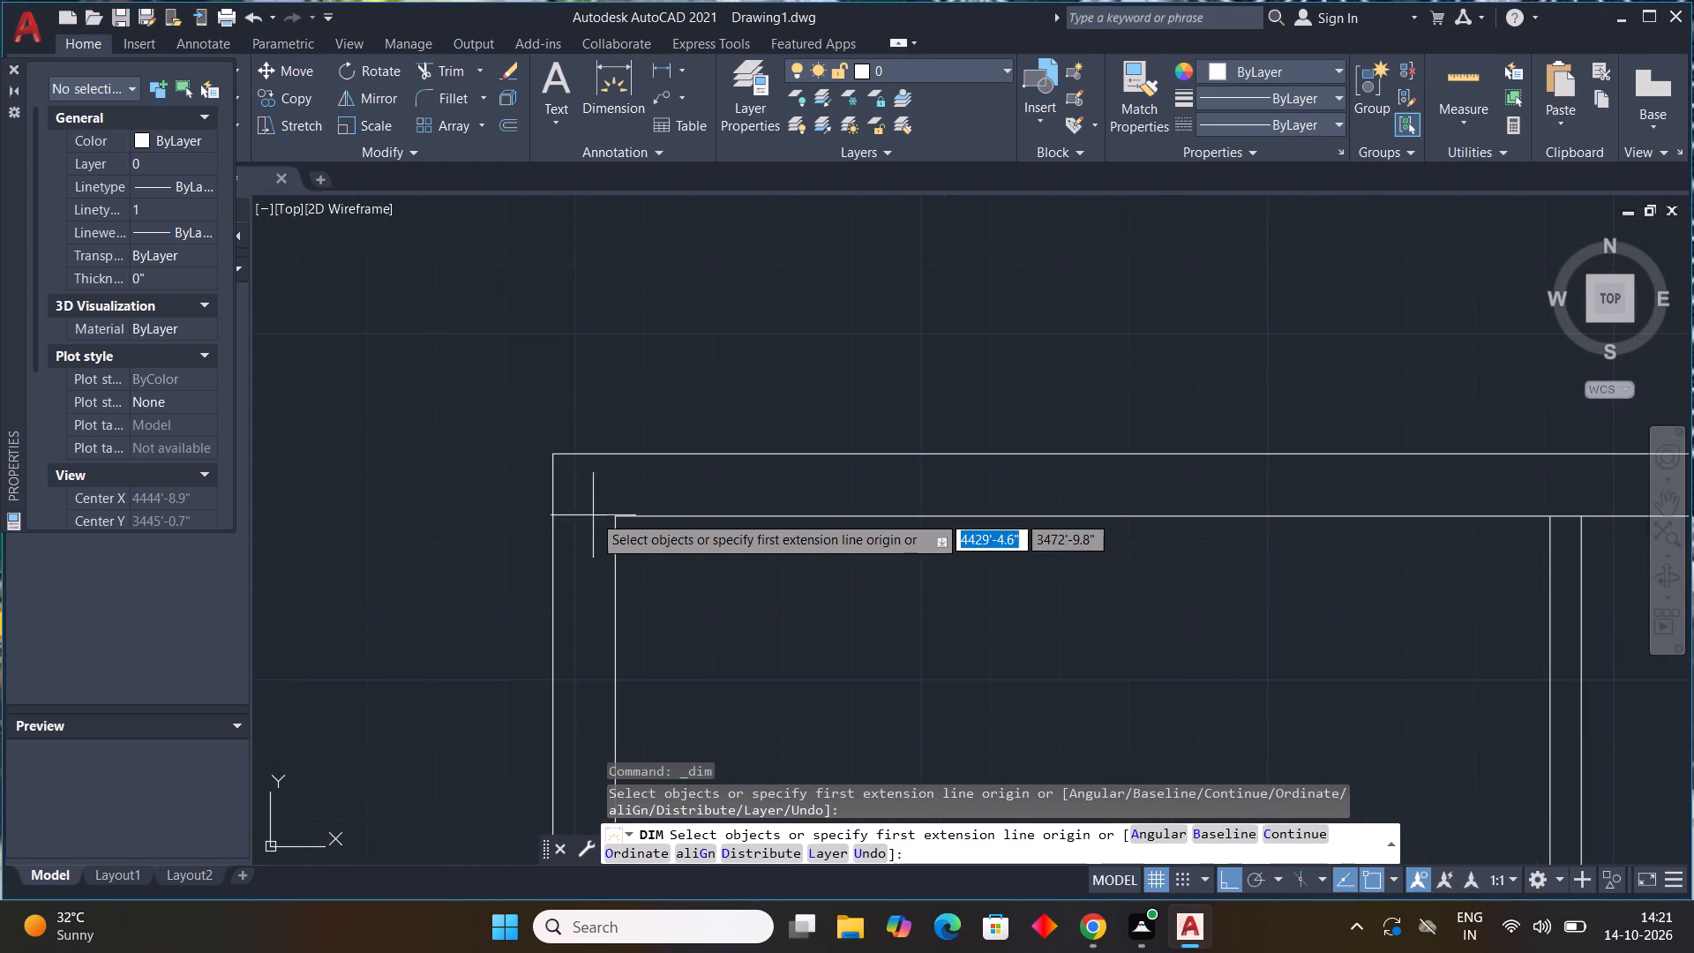
{"action": "left_click", "coordinate": [615, 514]}
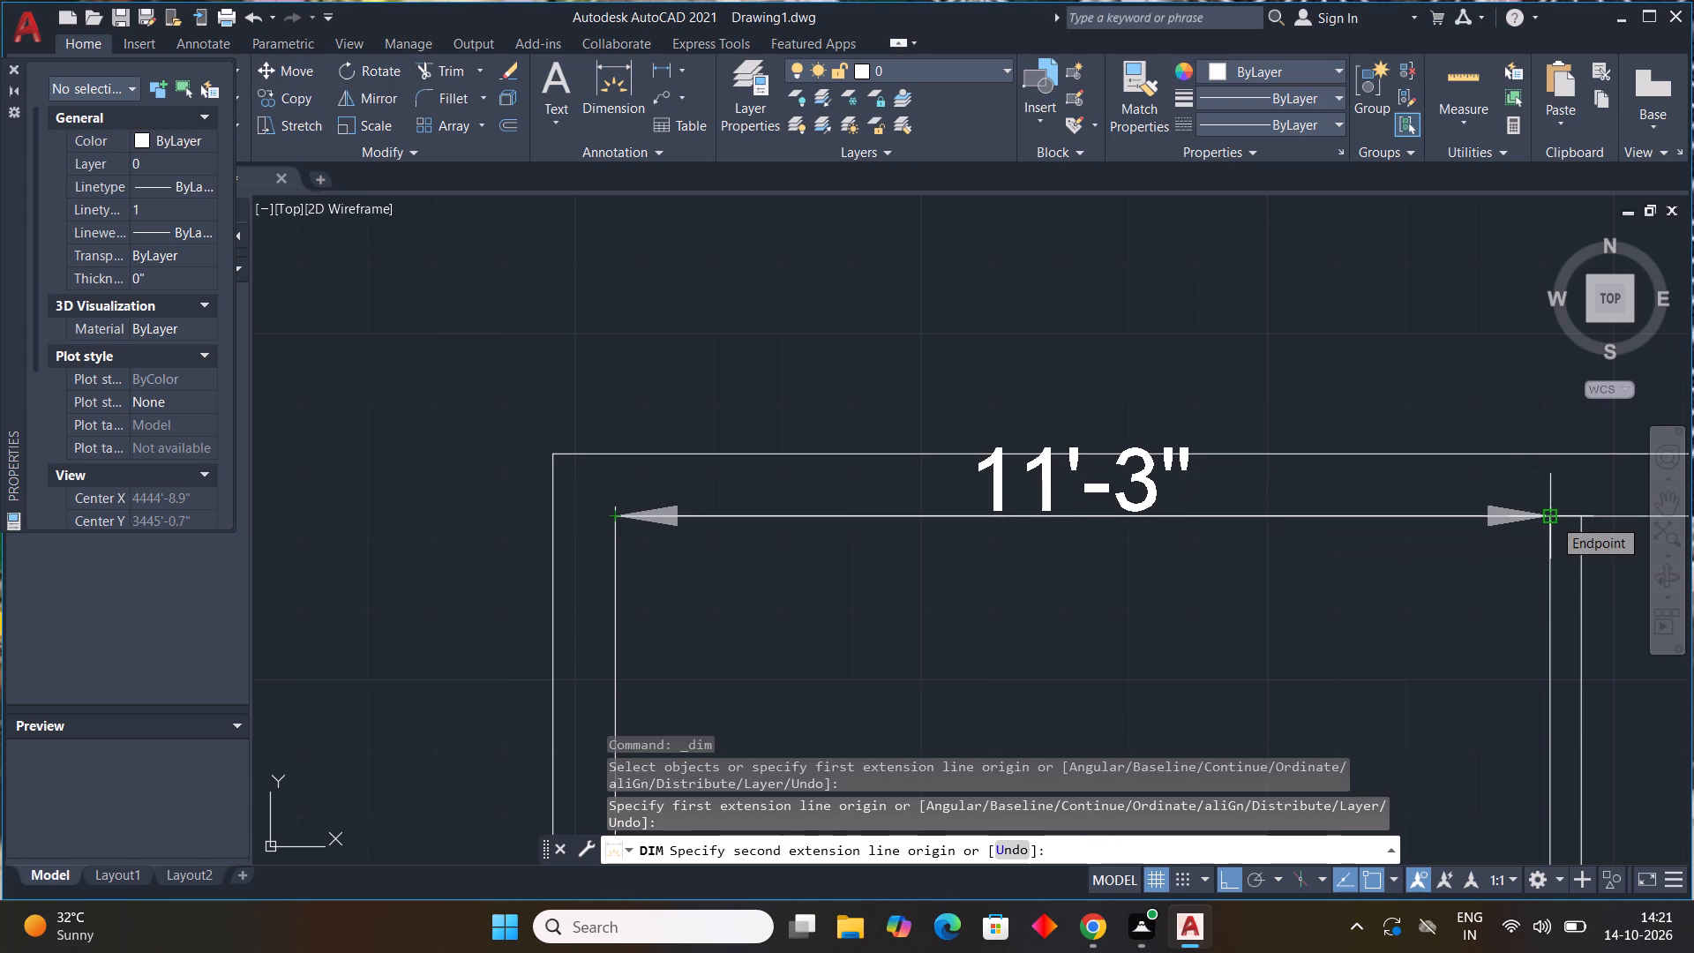
{"action": "scroll", "coordinate": [1553, 518], "scroll_direction": "down", "scroll_amount": 1}
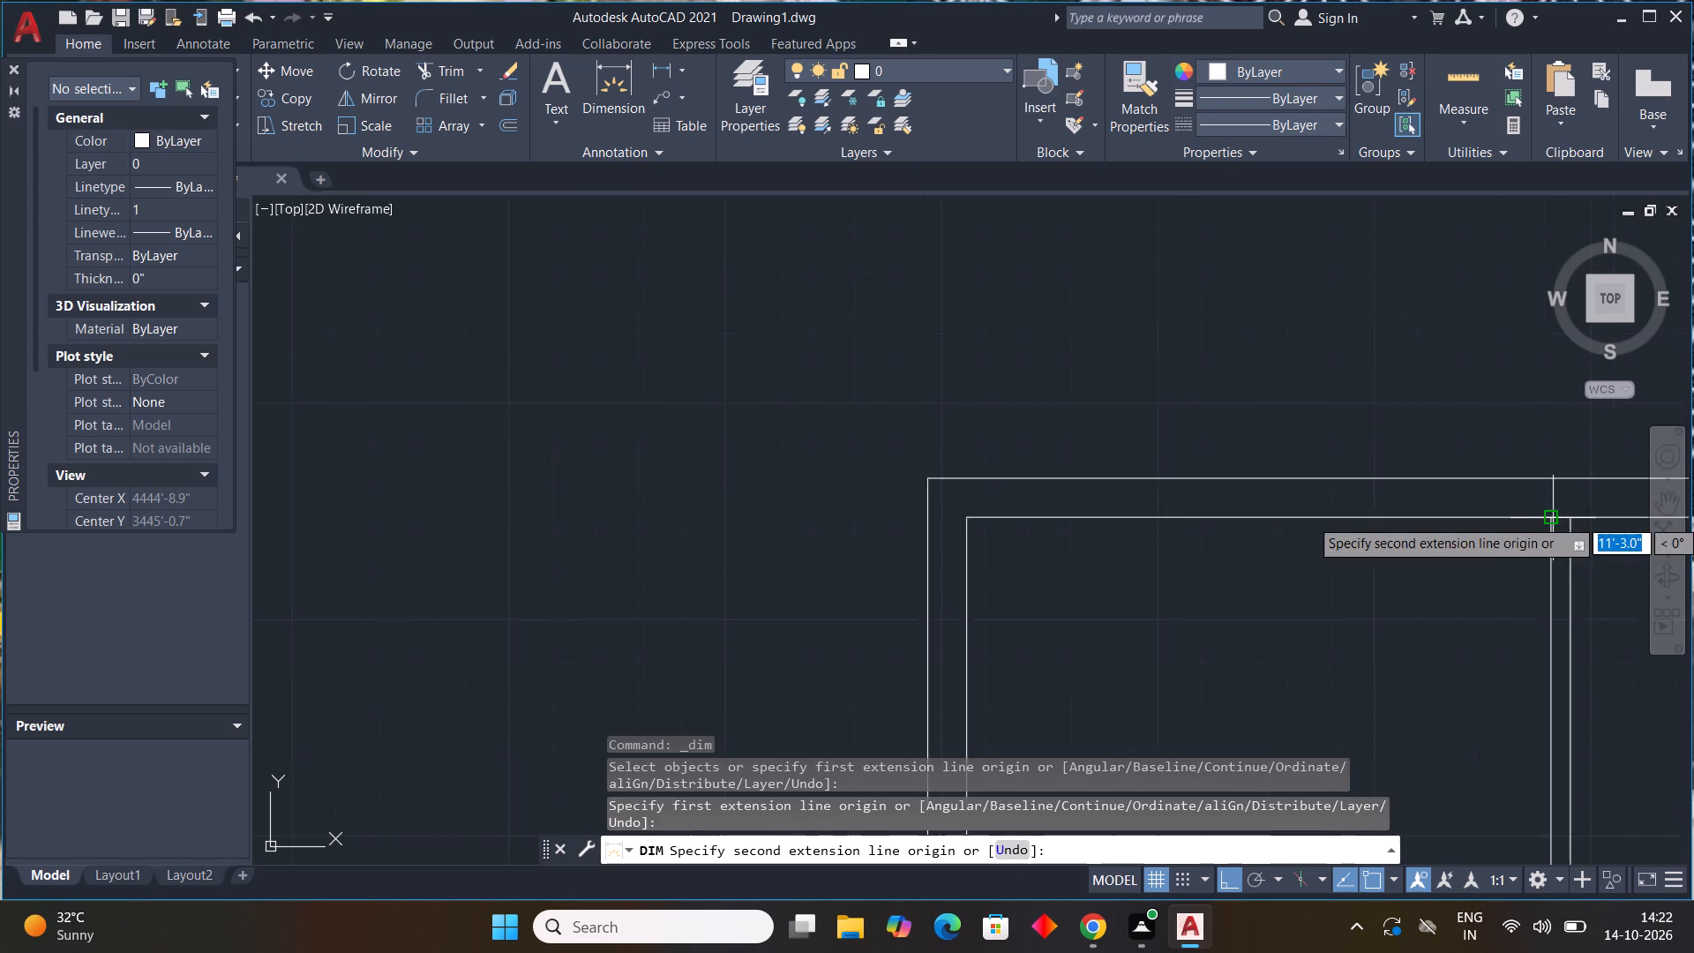
{"action": "scroll", "coordinate": [1553, 518], "scroll_direction": "down", "scroll_amount": 1}
{"action": "middle_click_drag", "start_coordinate": [1514, 625], "coordinate": [915, 409]}
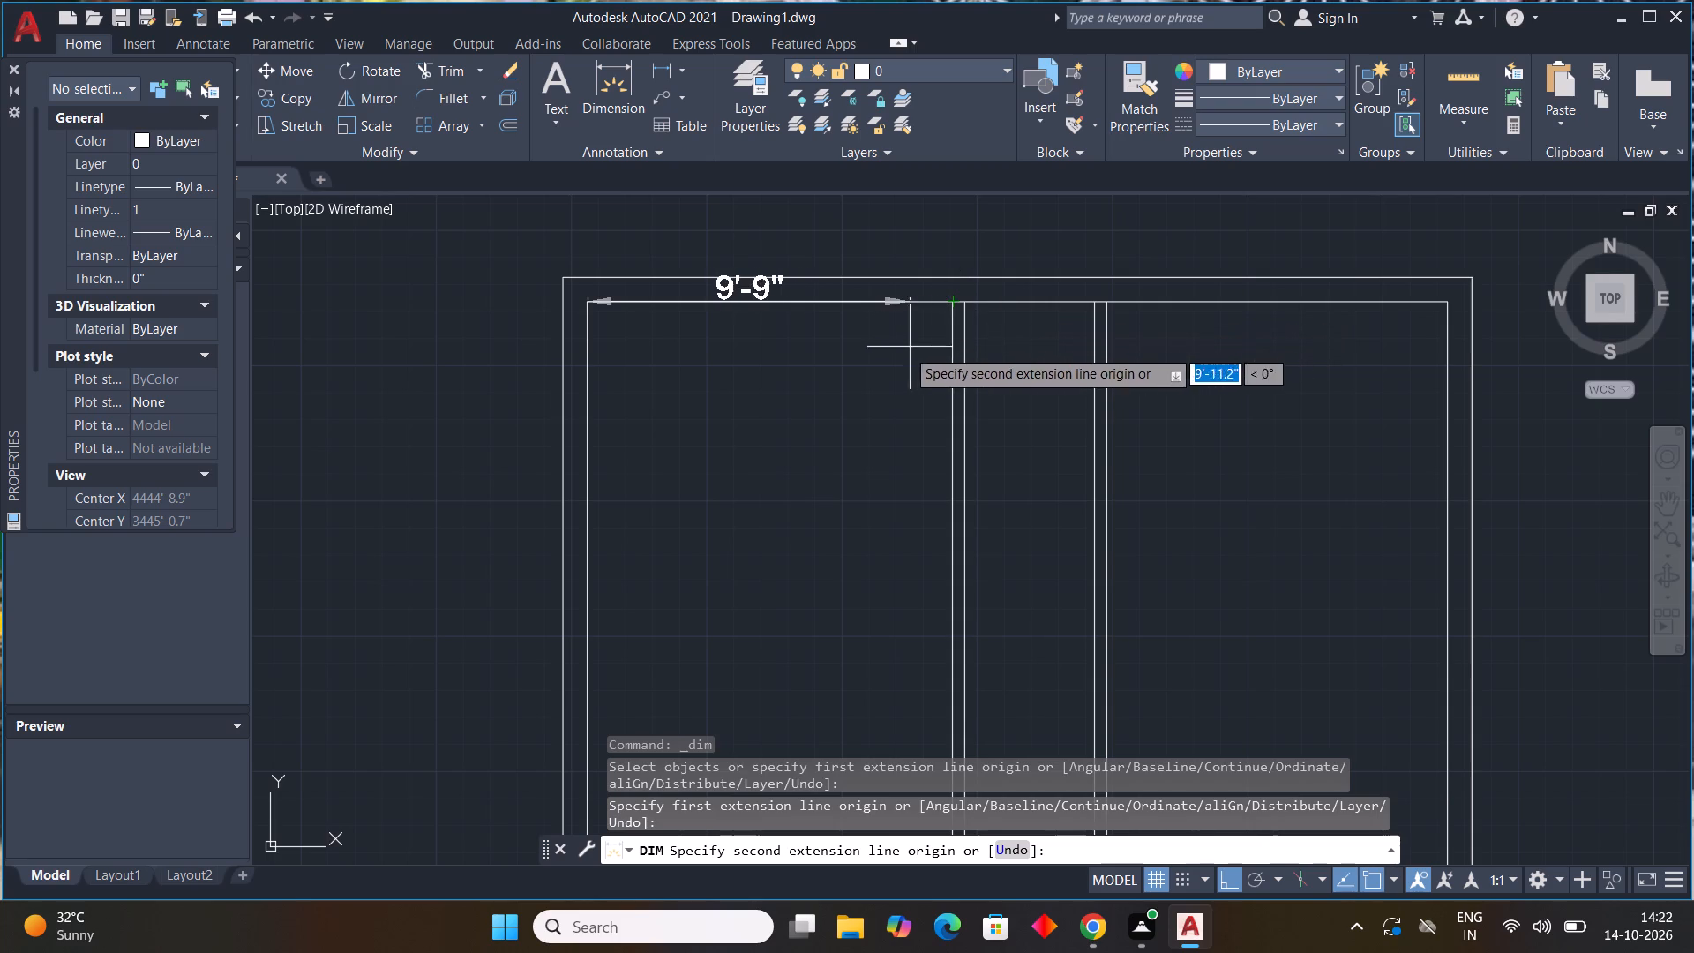
{"action": "key", "text": "Escape"}
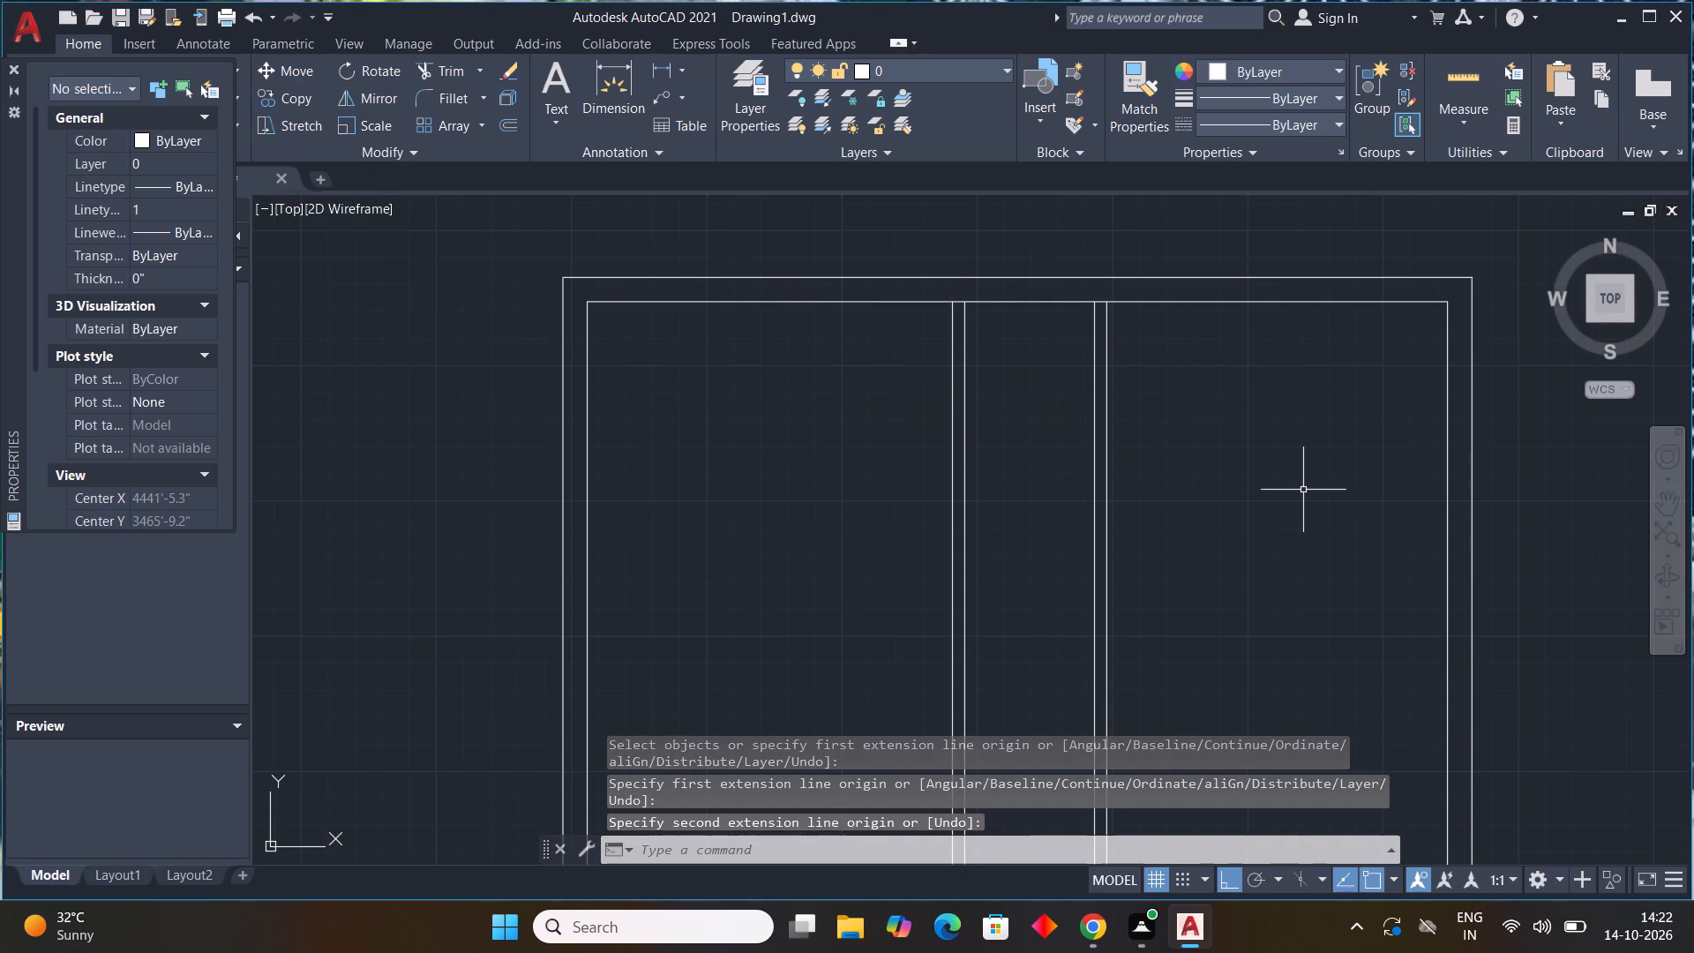
Check the width between the right partition and the right wall's inner face with a temporary dimension.
{"action": "middle_click_drag", "start_coordinate": [1304, 489], "coordinate": [1105, 506]}
{"action": "scroll", "coordinate": [1105, 506], "scroll_direction": "up", "scroll_amount": 1}
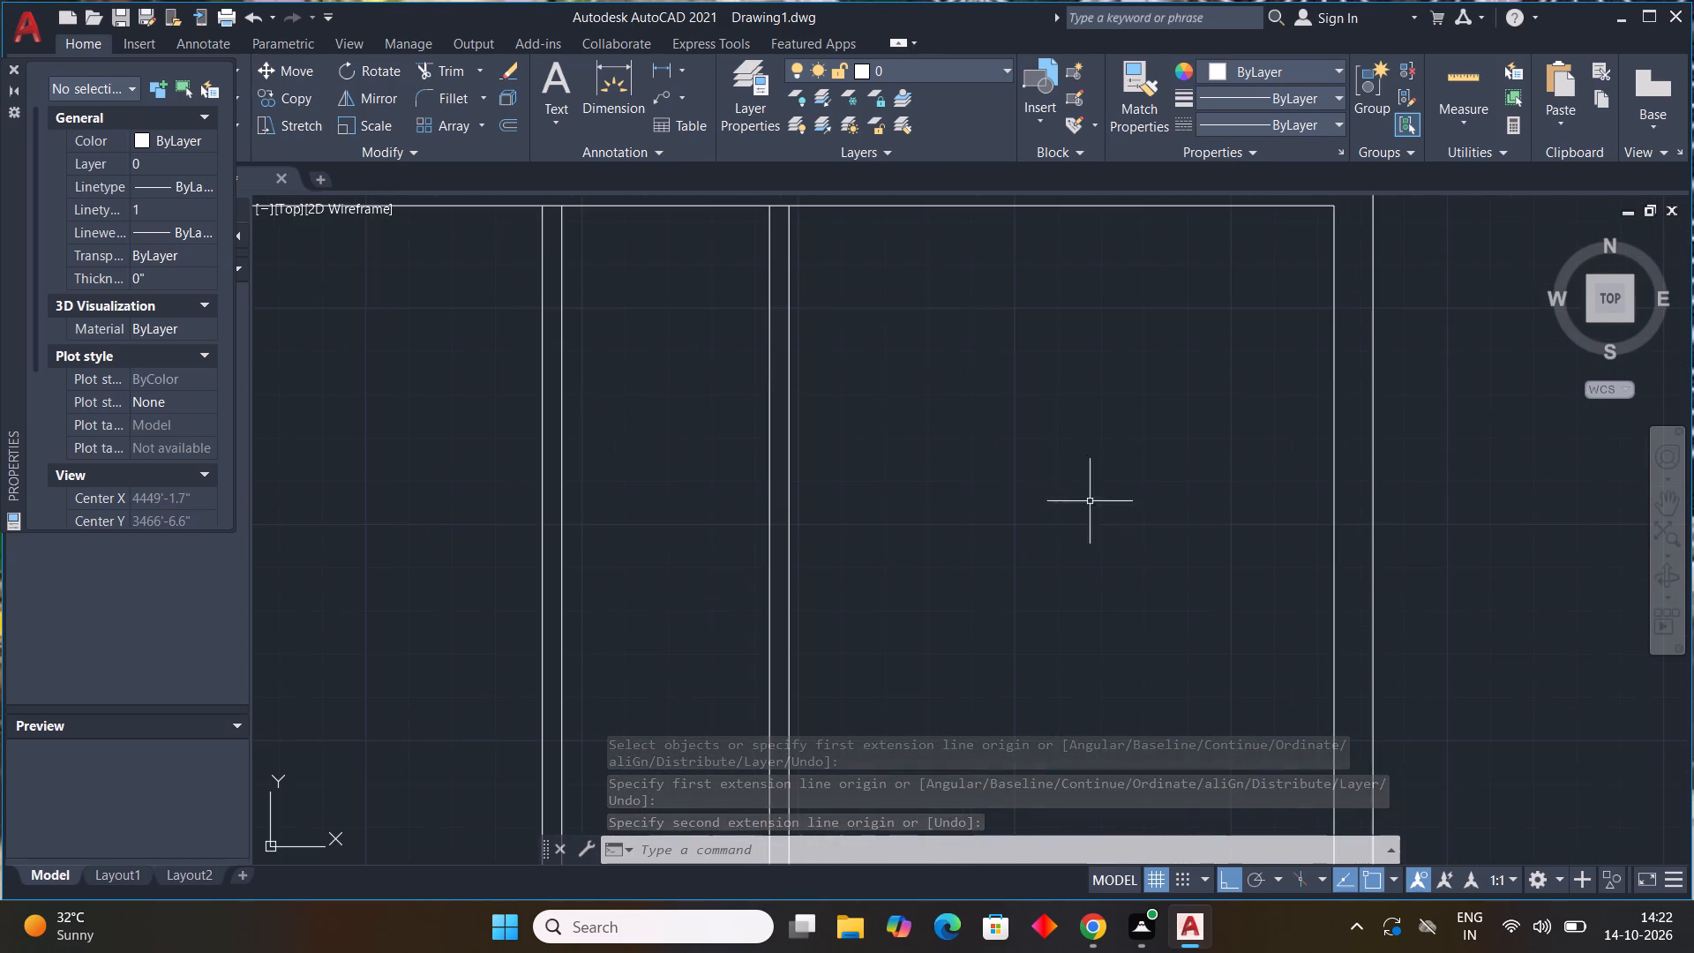
{"action": "double_click", "coordinate": [624, 116]}
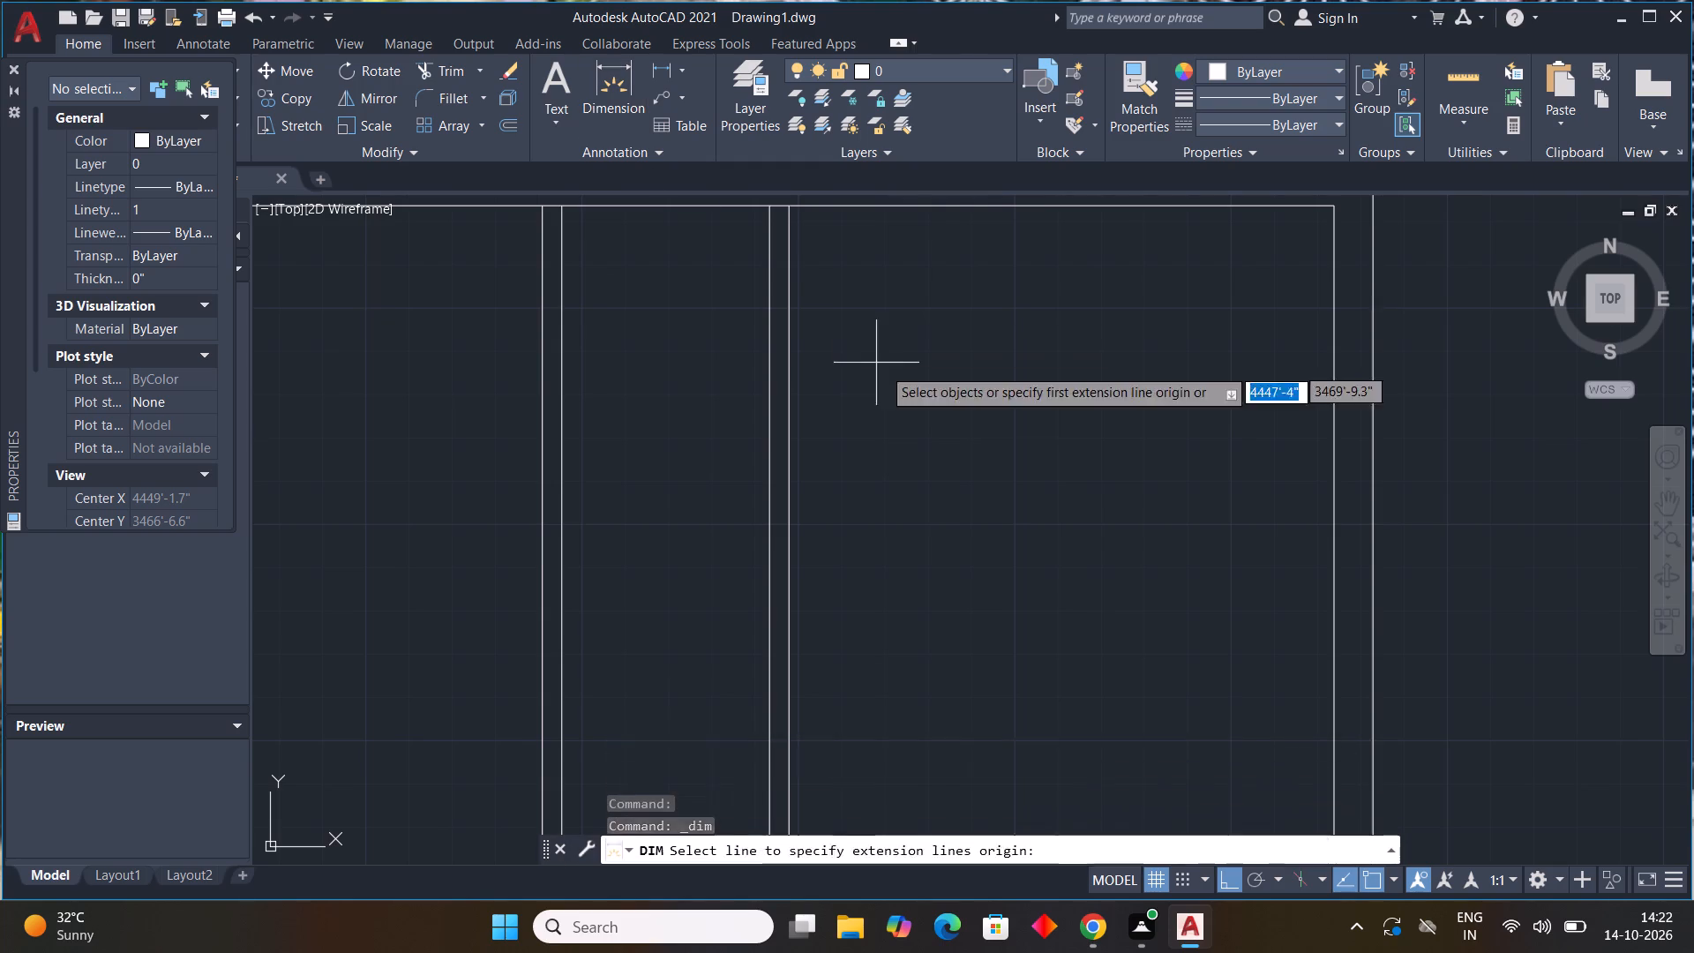
{"action": "middle_click_drag", "start_coordinate": [885, 364], "coordinate": [837, 489]}
{"action": "left_click", "coordinate": [741, 336]}
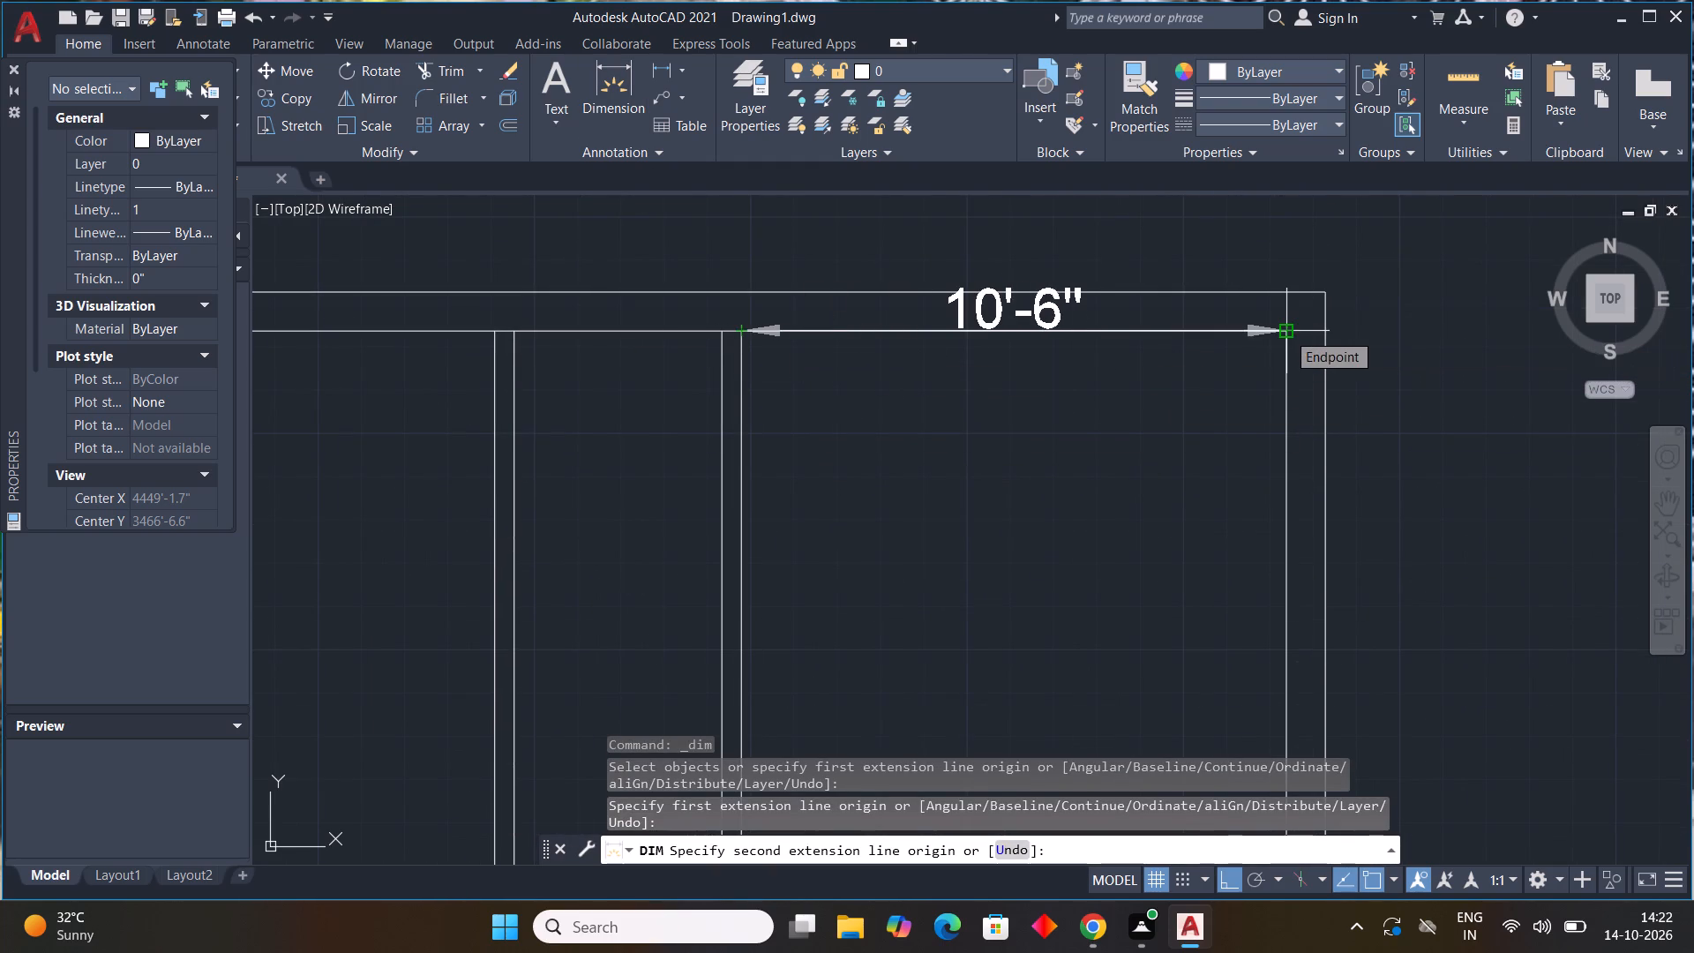
{"action": "key", "text": "Escape"}
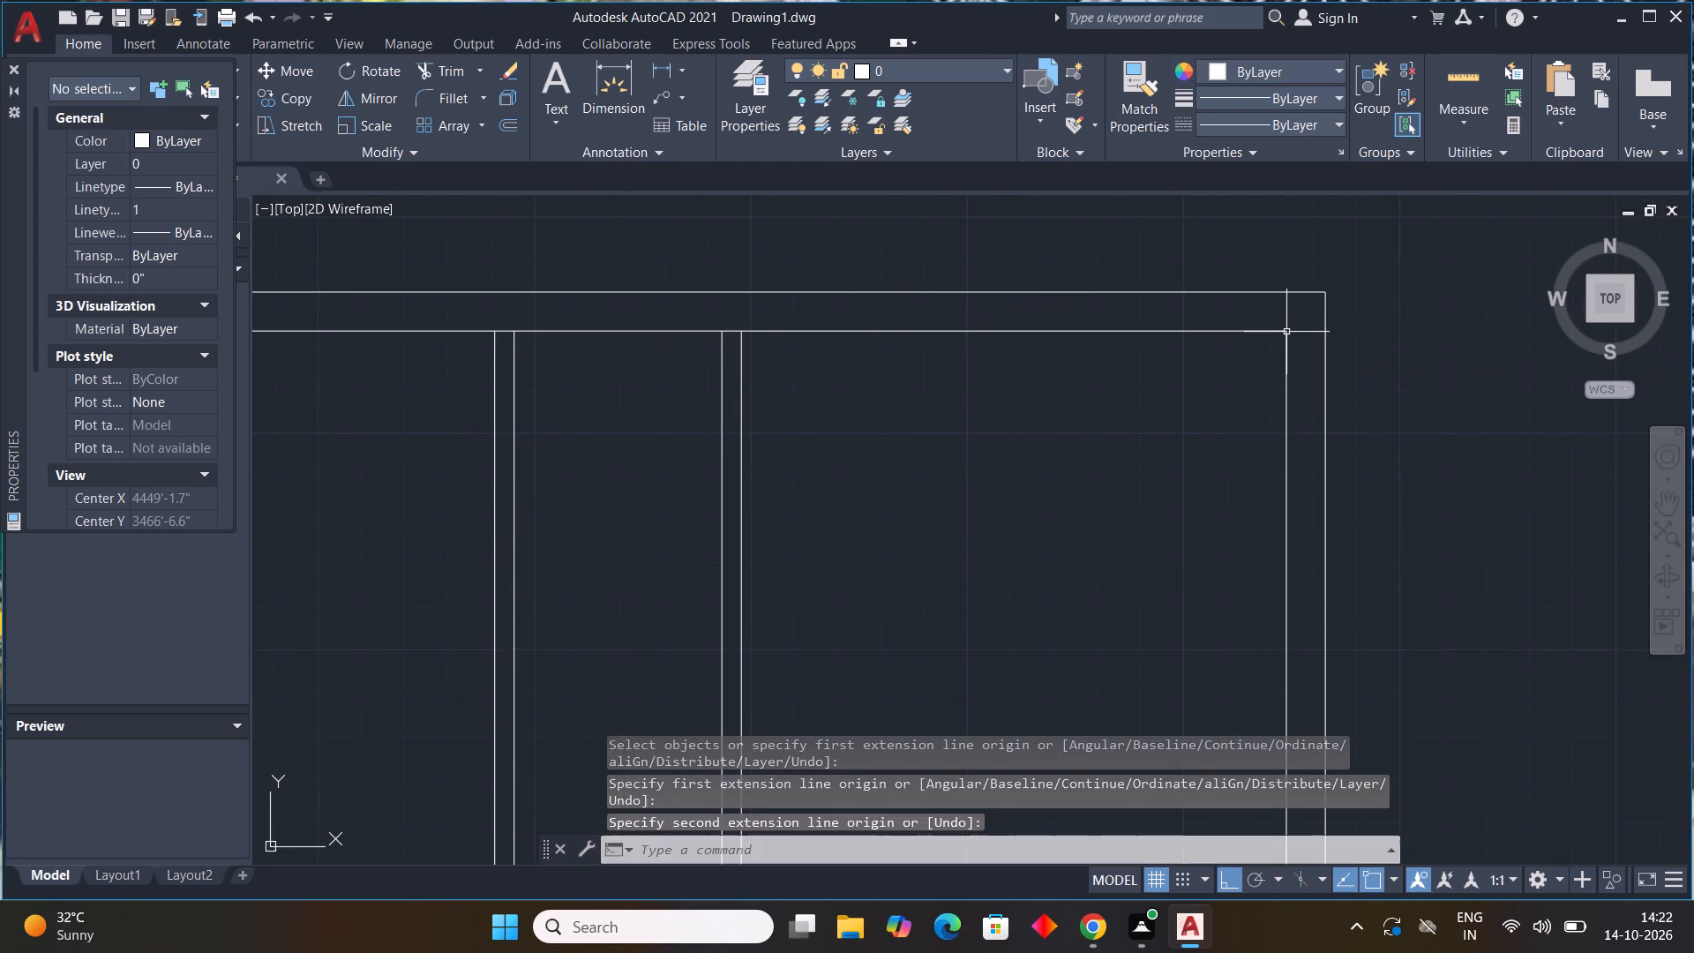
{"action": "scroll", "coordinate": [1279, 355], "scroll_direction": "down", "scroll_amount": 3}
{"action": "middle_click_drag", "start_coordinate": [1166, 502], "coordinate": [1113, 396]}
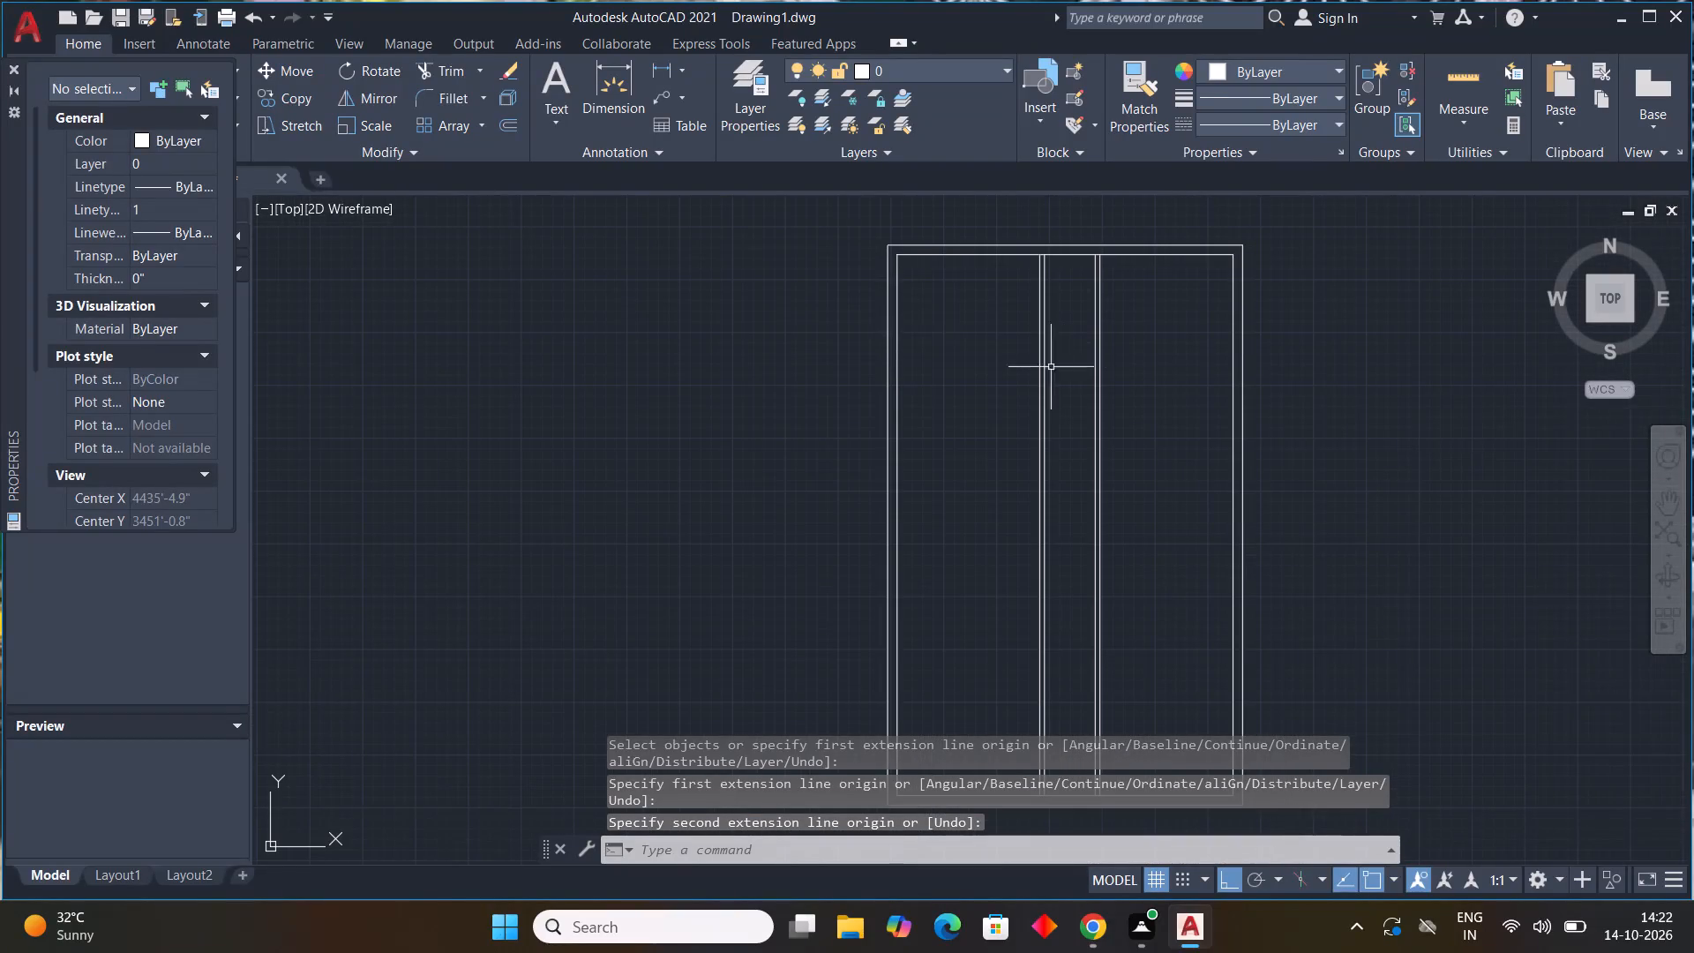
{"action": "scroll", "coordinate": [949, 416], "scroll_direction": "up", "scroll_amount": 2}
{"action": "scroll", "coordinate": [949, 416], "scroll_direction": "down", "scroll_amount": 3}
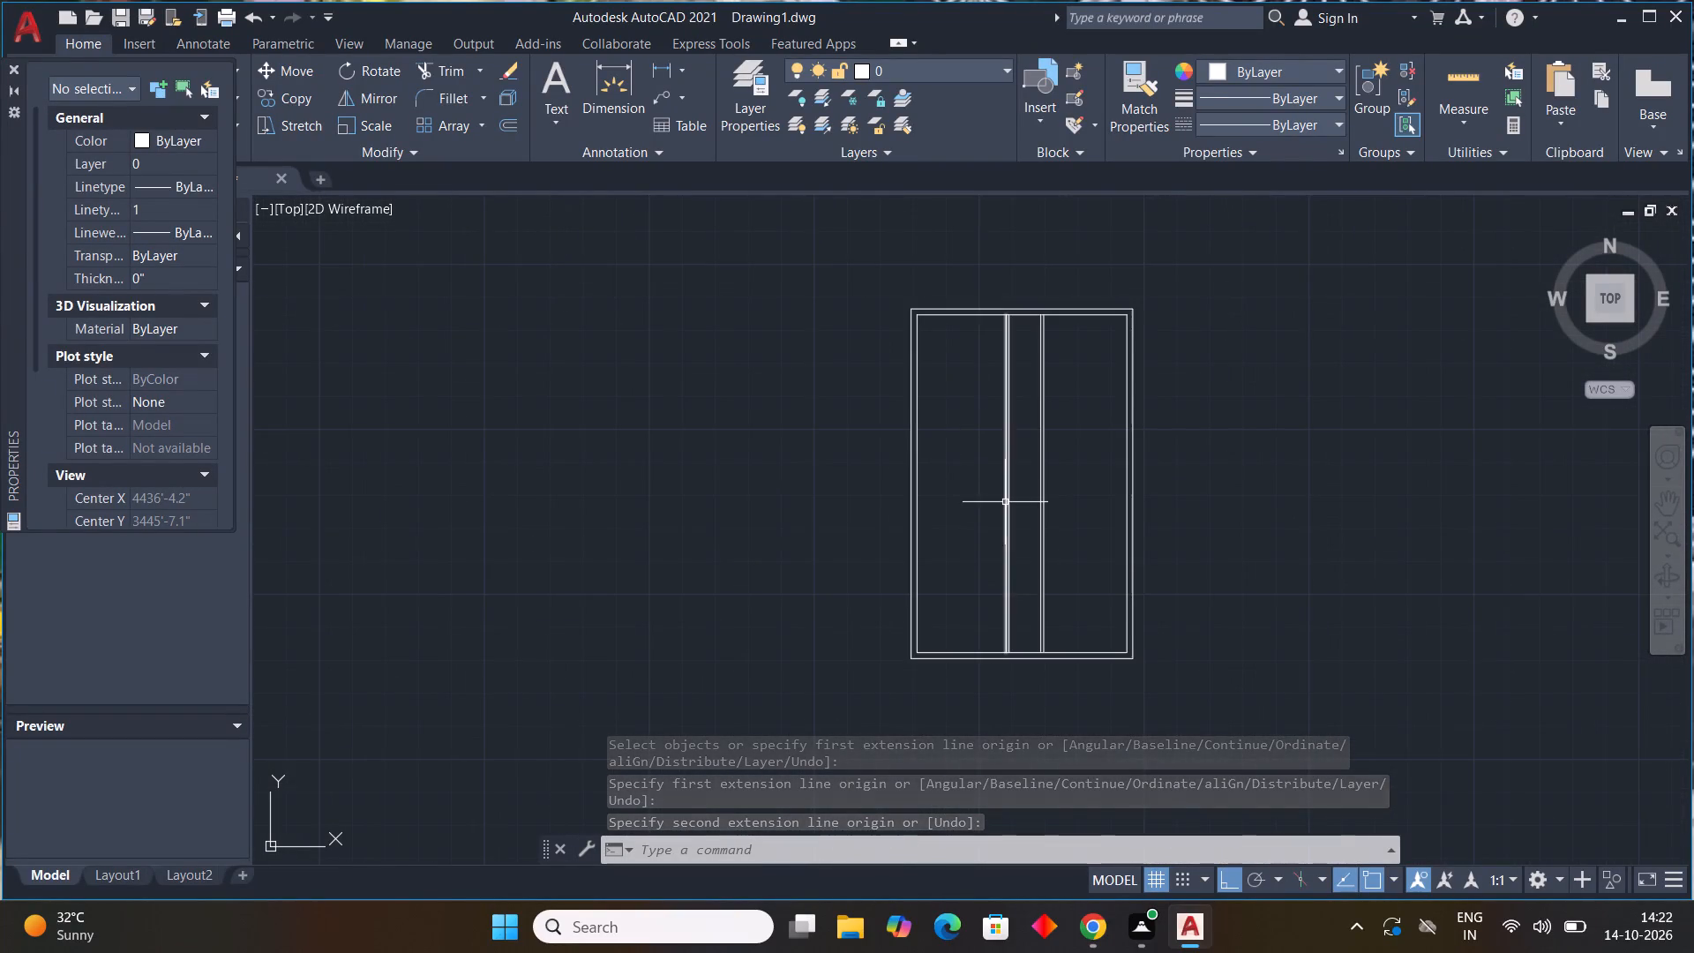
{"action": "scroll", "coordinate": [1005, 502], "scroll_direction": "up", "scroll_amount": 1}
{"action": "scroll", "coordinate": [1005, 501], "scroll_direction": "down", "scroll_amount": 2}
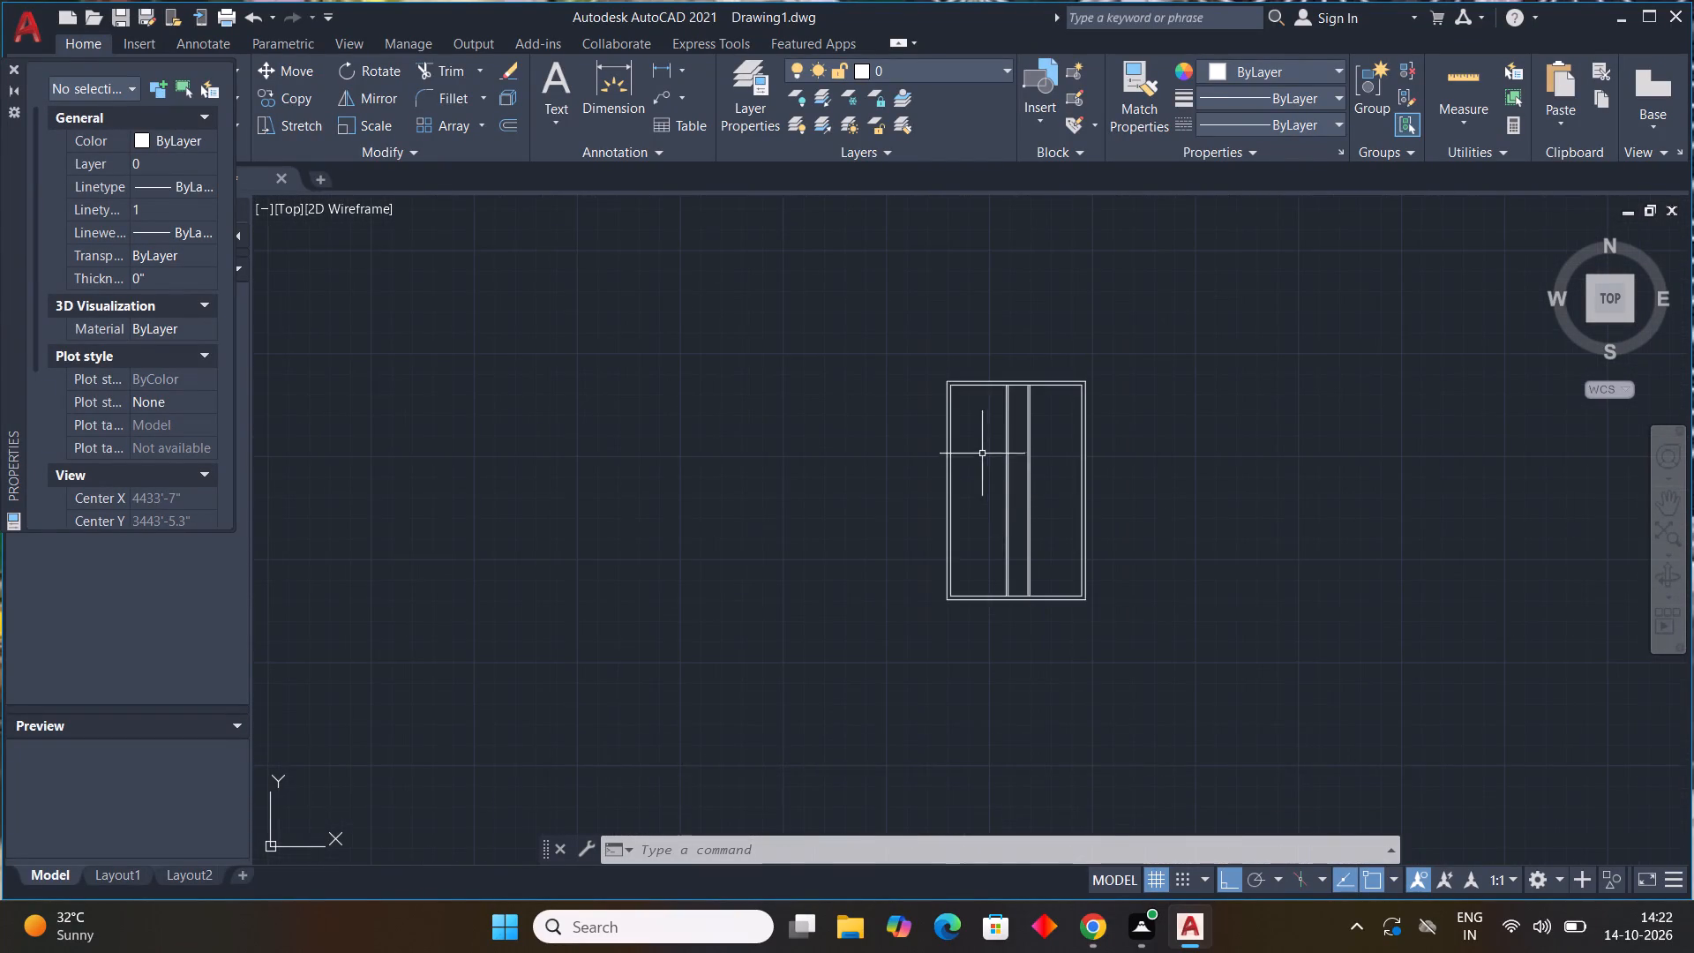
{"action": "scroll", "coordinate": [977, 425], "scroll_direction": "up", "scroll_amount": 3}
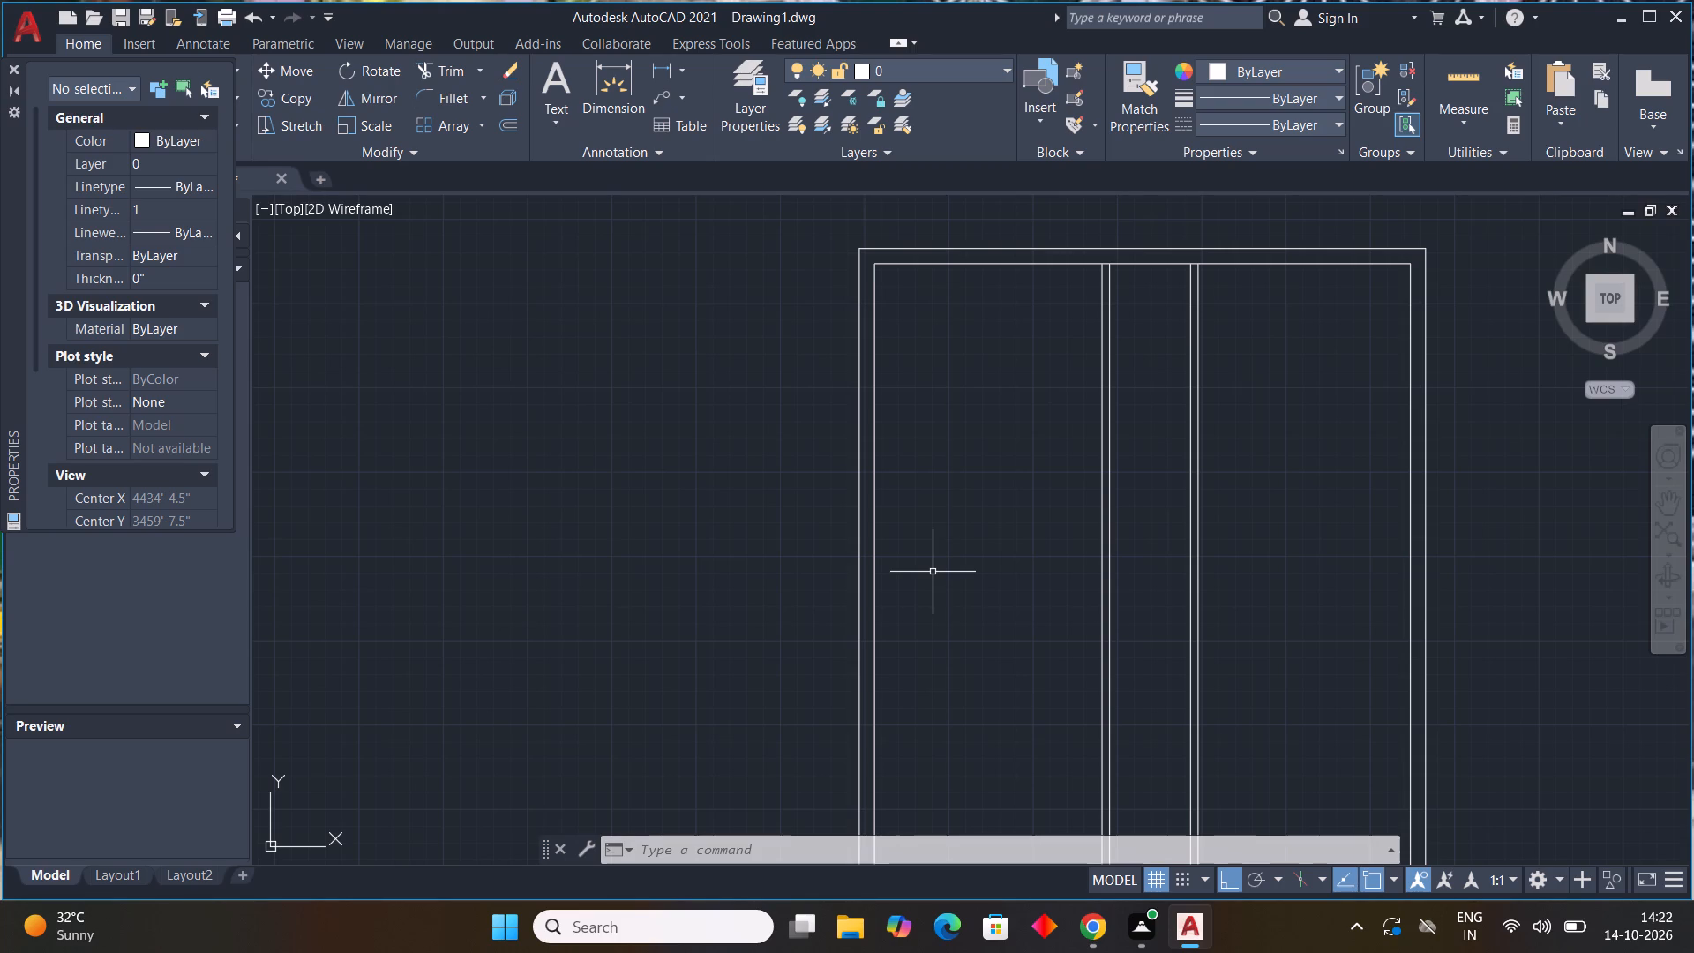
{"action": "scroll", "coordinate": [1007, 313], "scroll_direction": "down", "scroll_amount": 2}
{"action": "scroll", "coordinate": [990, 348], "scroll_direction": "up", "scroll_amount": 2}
Offset the top wall's inner line 9'6" downward across the plan.
{"action": "middle_click_drag", "start_coordinate": [987, 348], "coordinate": [593, 296]}
{"action": "middle_click_drag", "start_coordinate": [671, 274], "coordinate": [724, 497]}
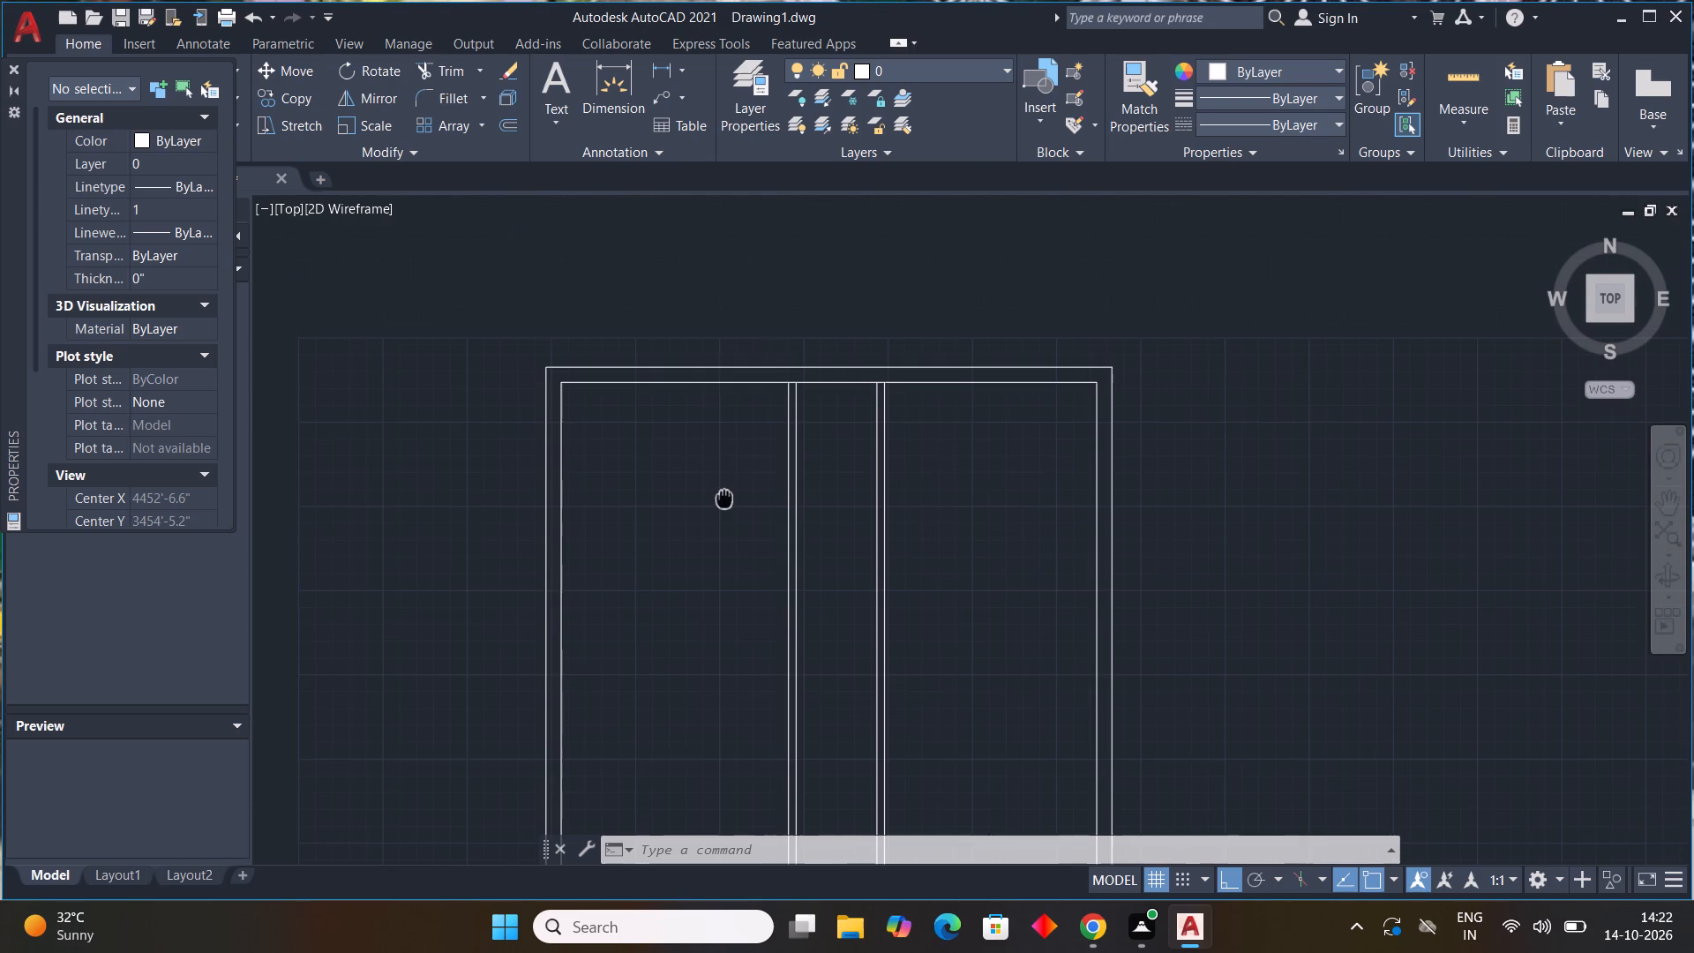
{"action": "middle_click_drag", "start_coordinate": [724, 497], "coordinate": [718, 459]}
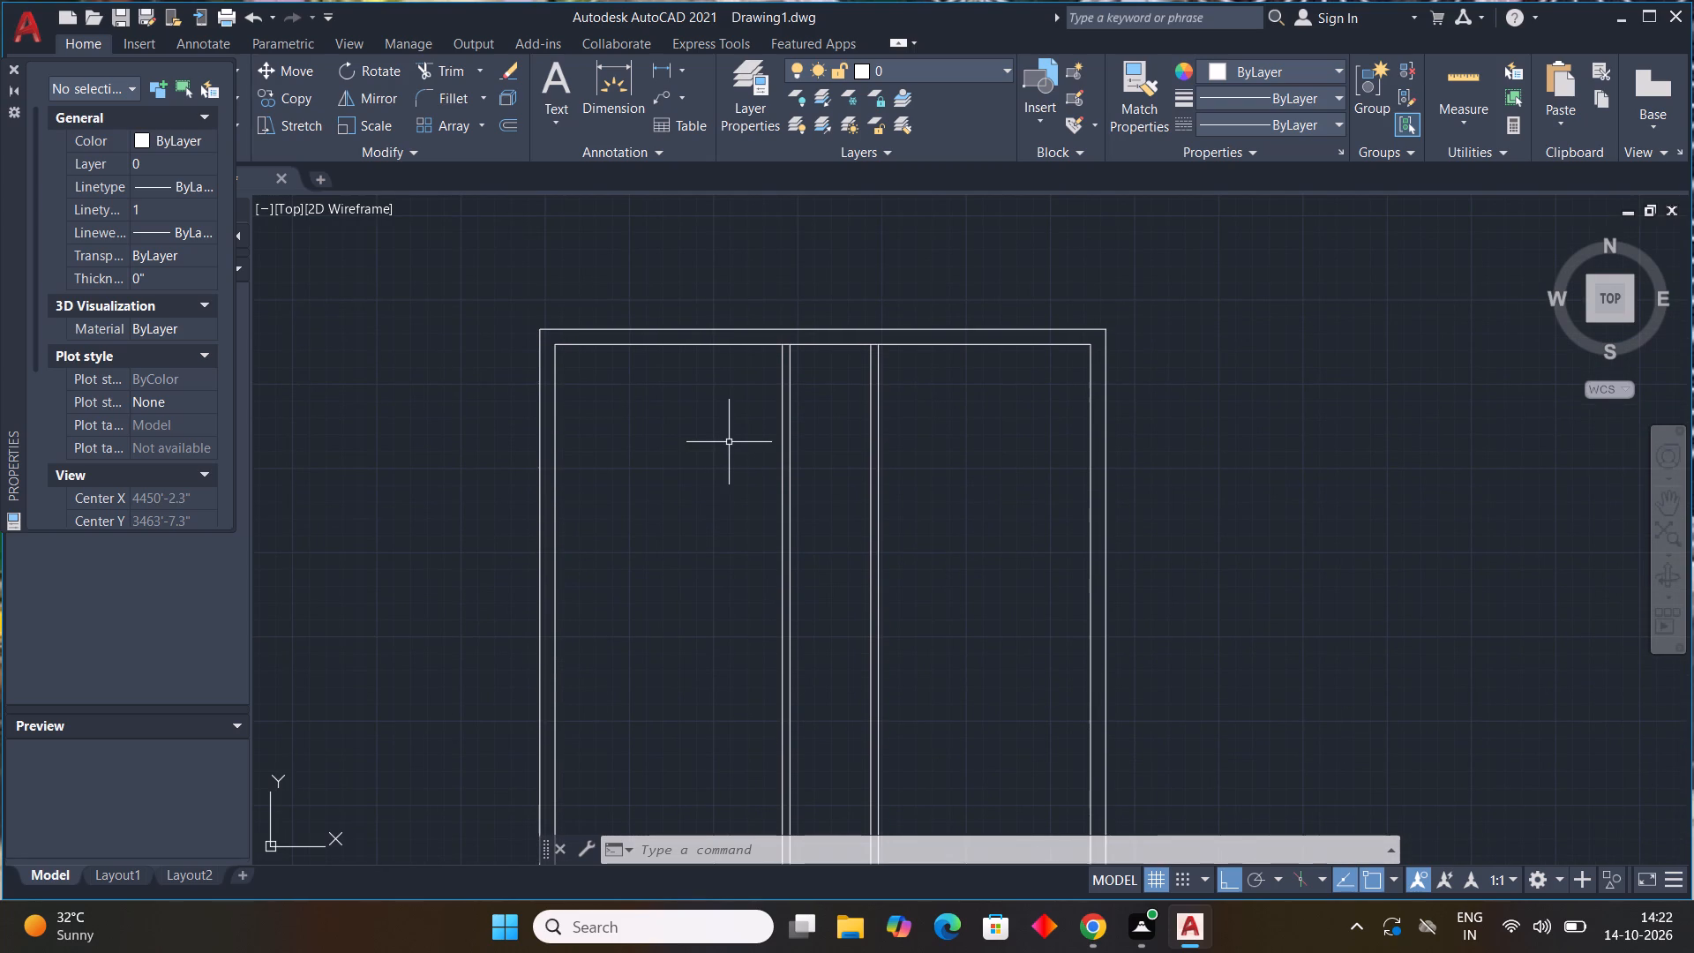
{"action": "type", "text": "off"}
{"action": "key", "text": "space"}
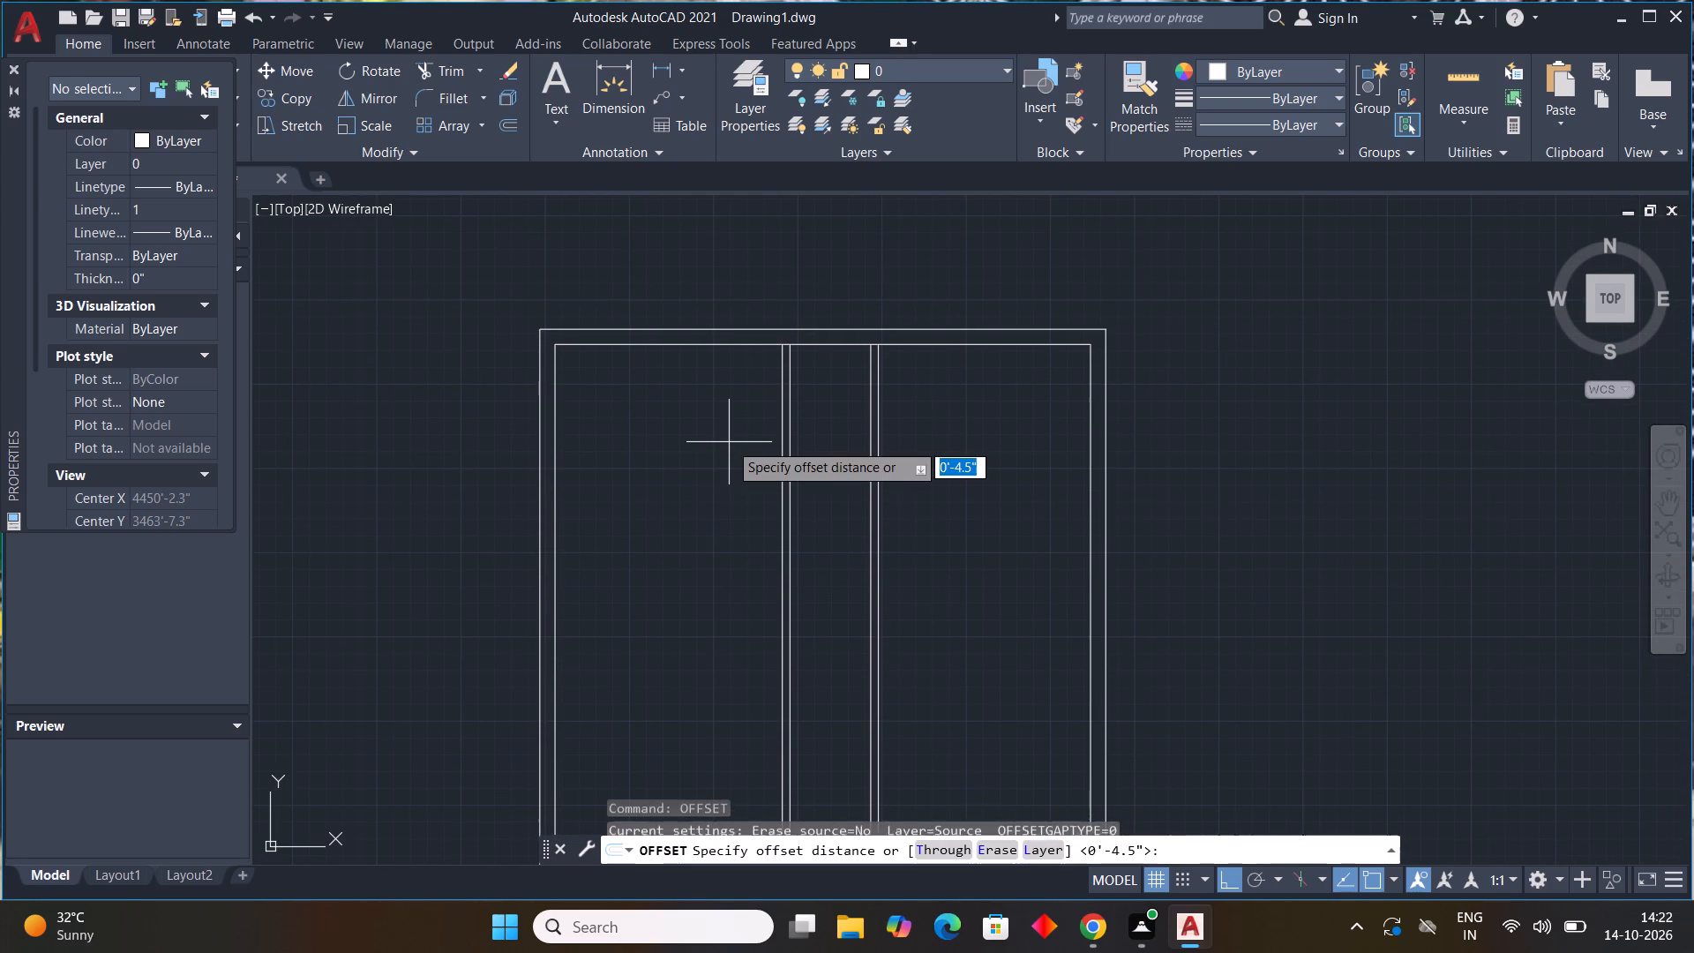
{"action": "type", "text": "9'6\""}
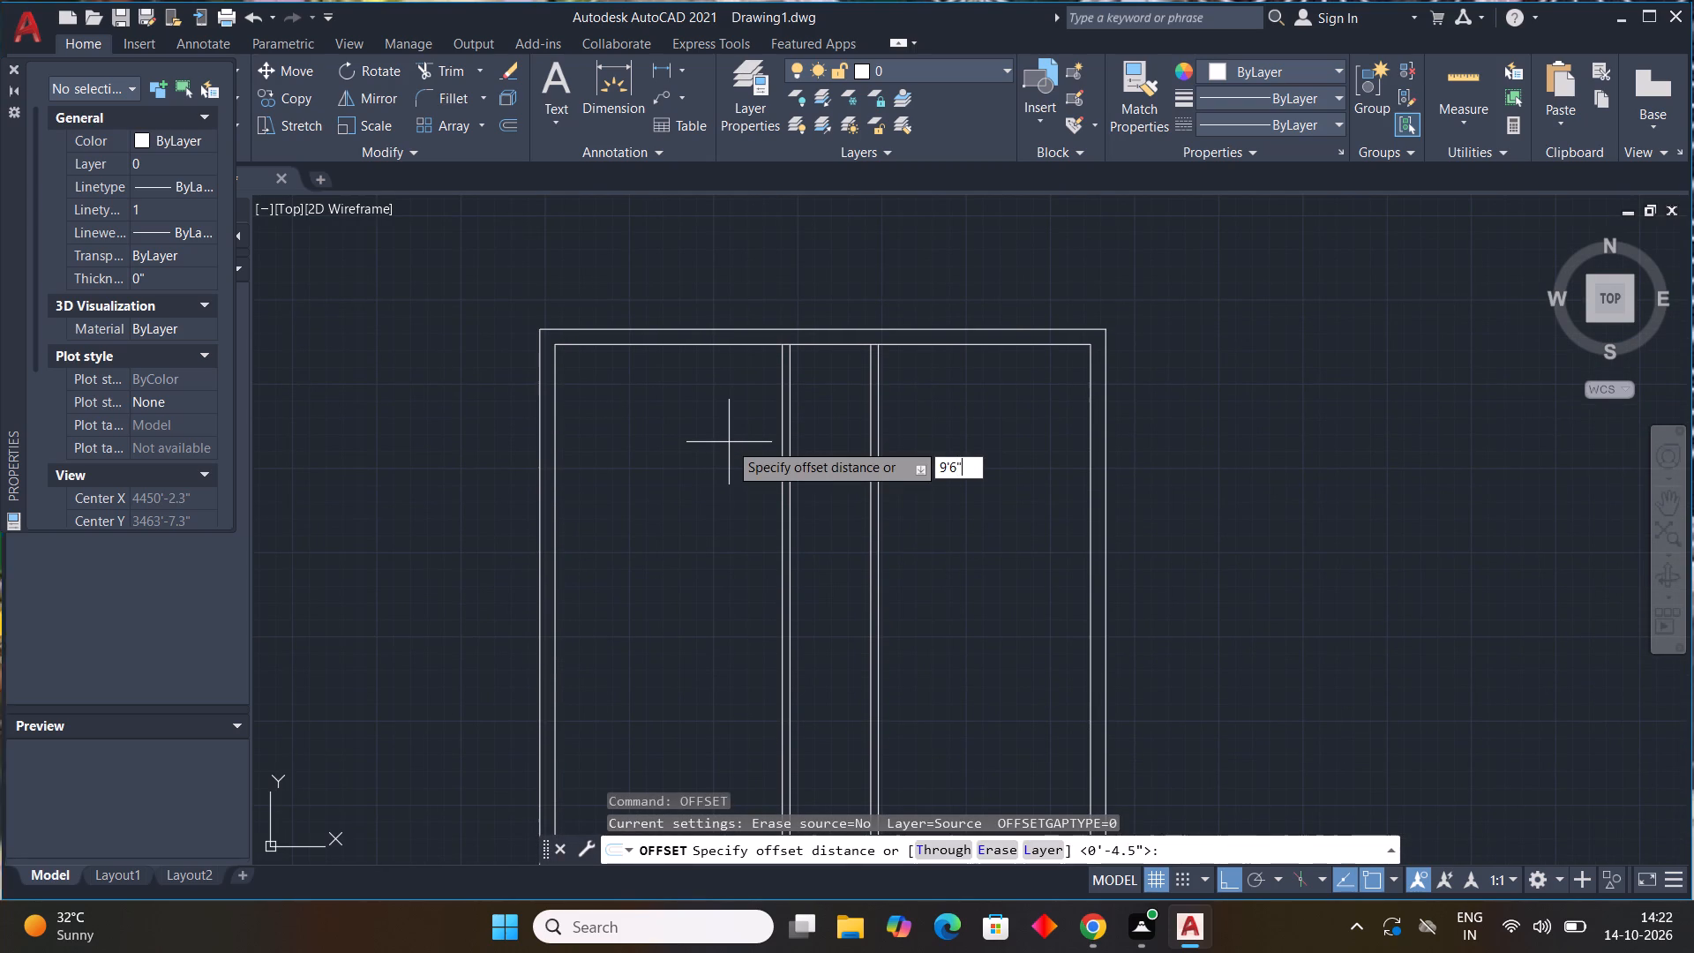
{"action": "key", "text": "Return"}
{"action": "left_click", "coordinate": [744, 345]}
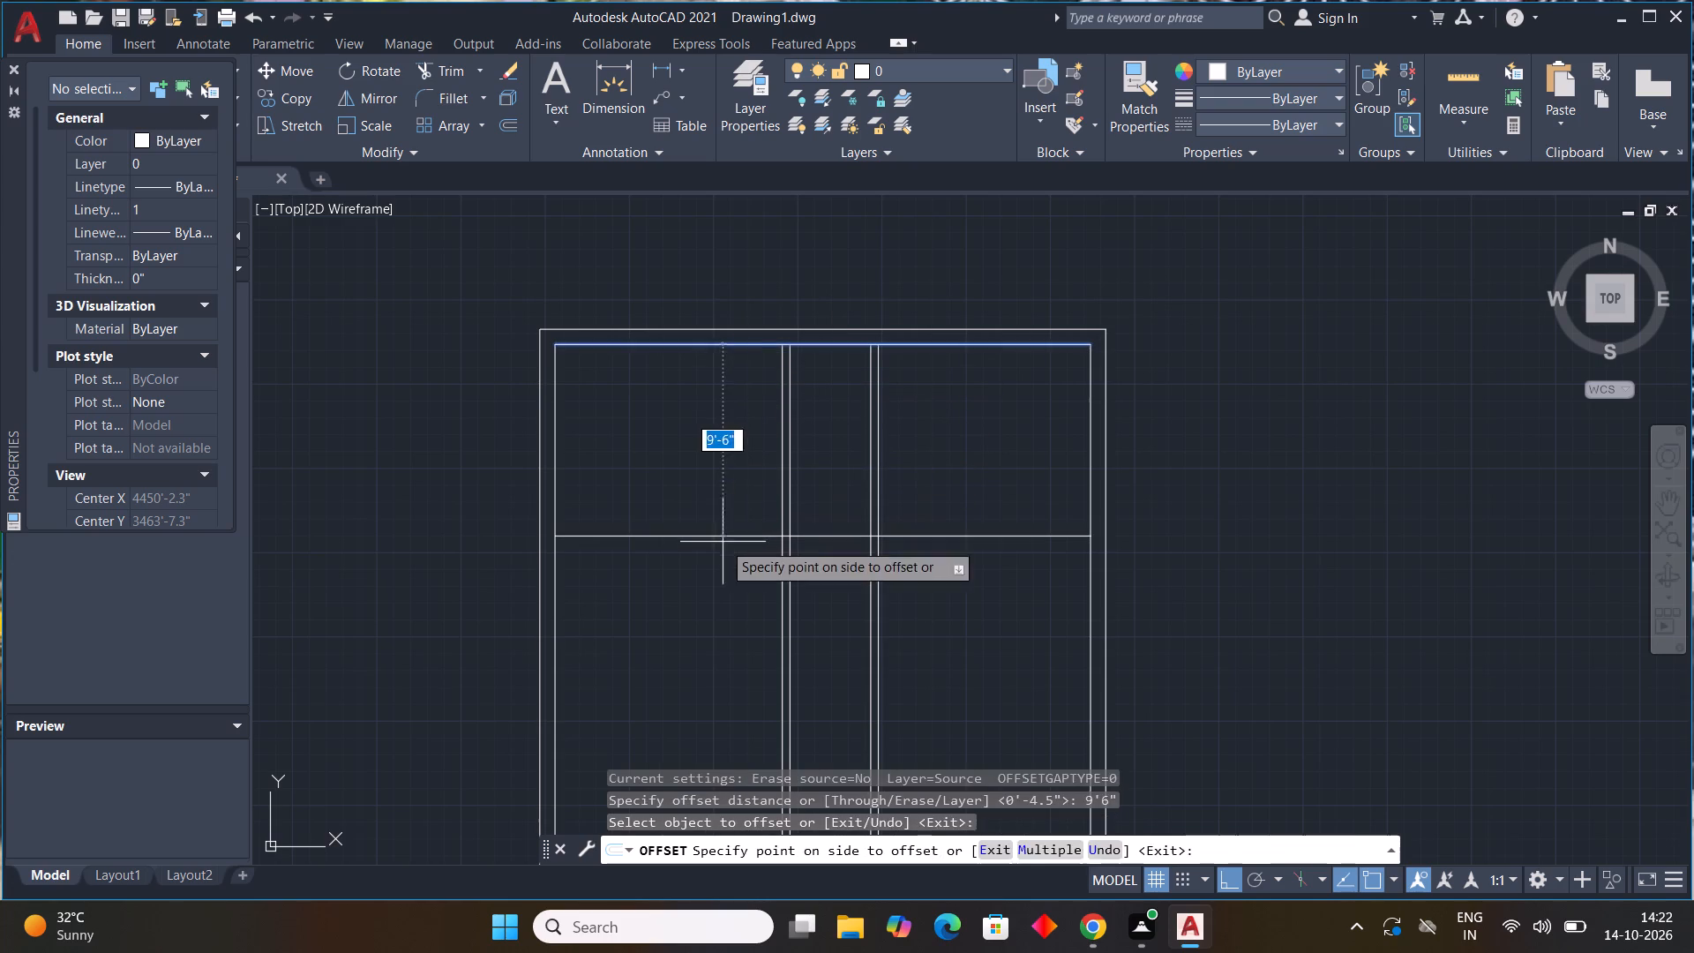
{"action": "left_click", "coordinate": [723, 542]}
{"action": "key", "text": "Escape"}
Offset the new horizontal line 4.5" downward to form a horizontal partition wall.
{"action": "key", "text": "space"}
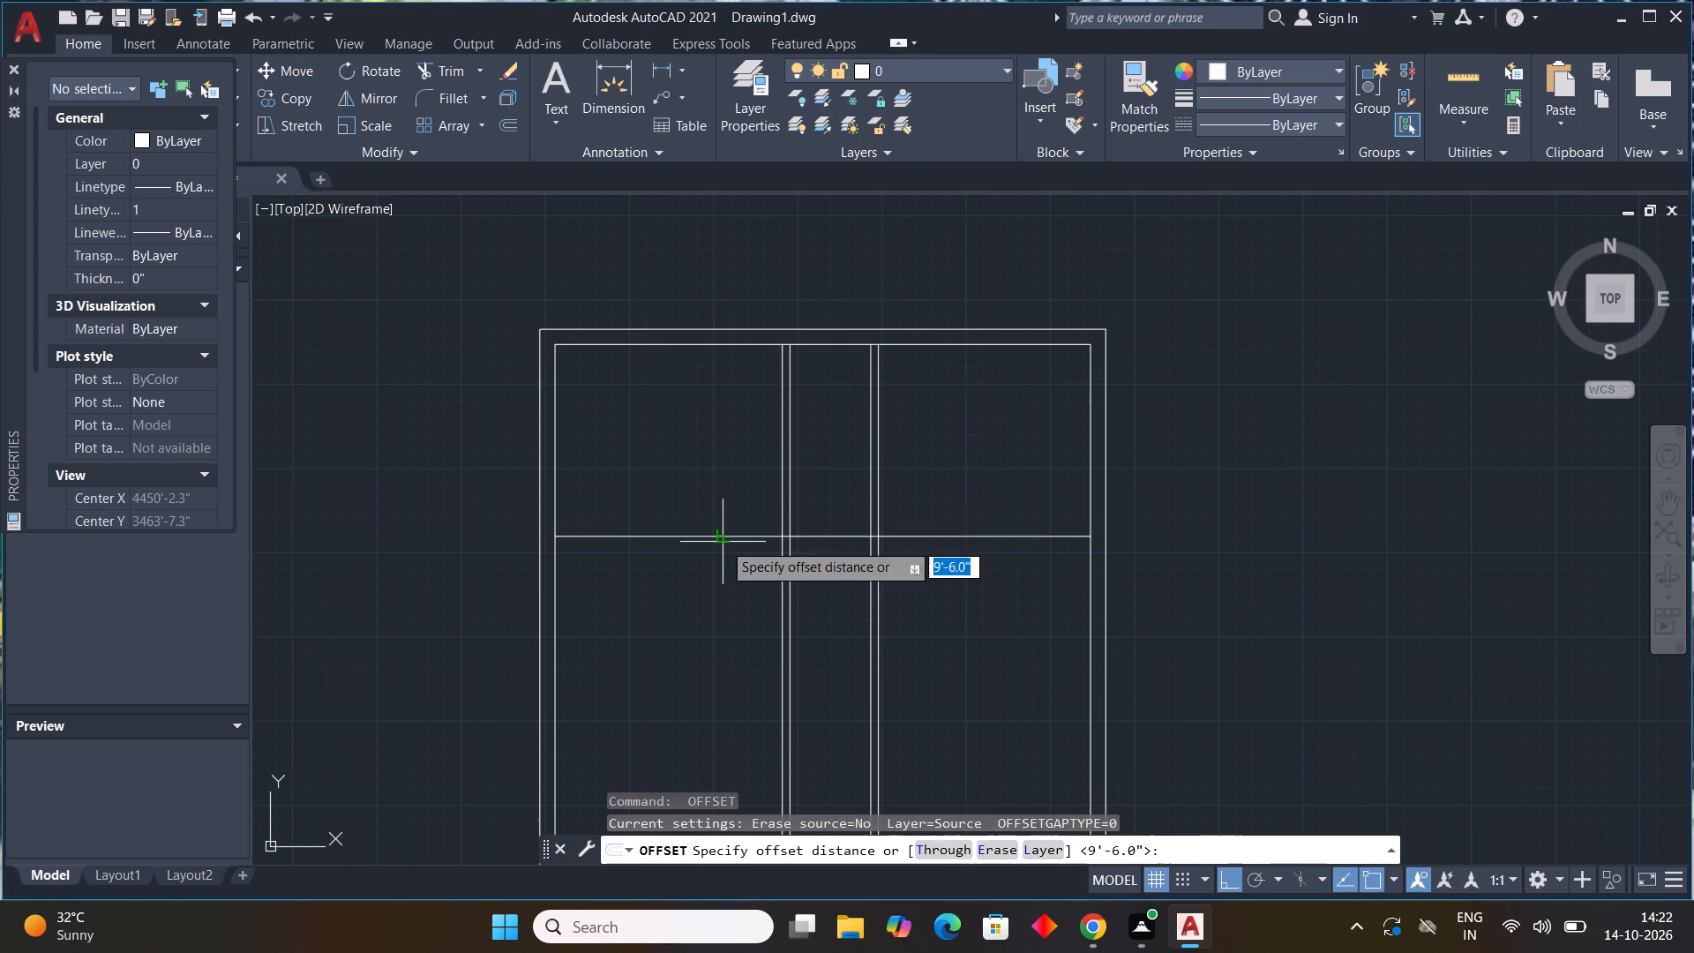
{"action": "type", "text": "4.5\""}
{"action": "key", "text": "Return"}
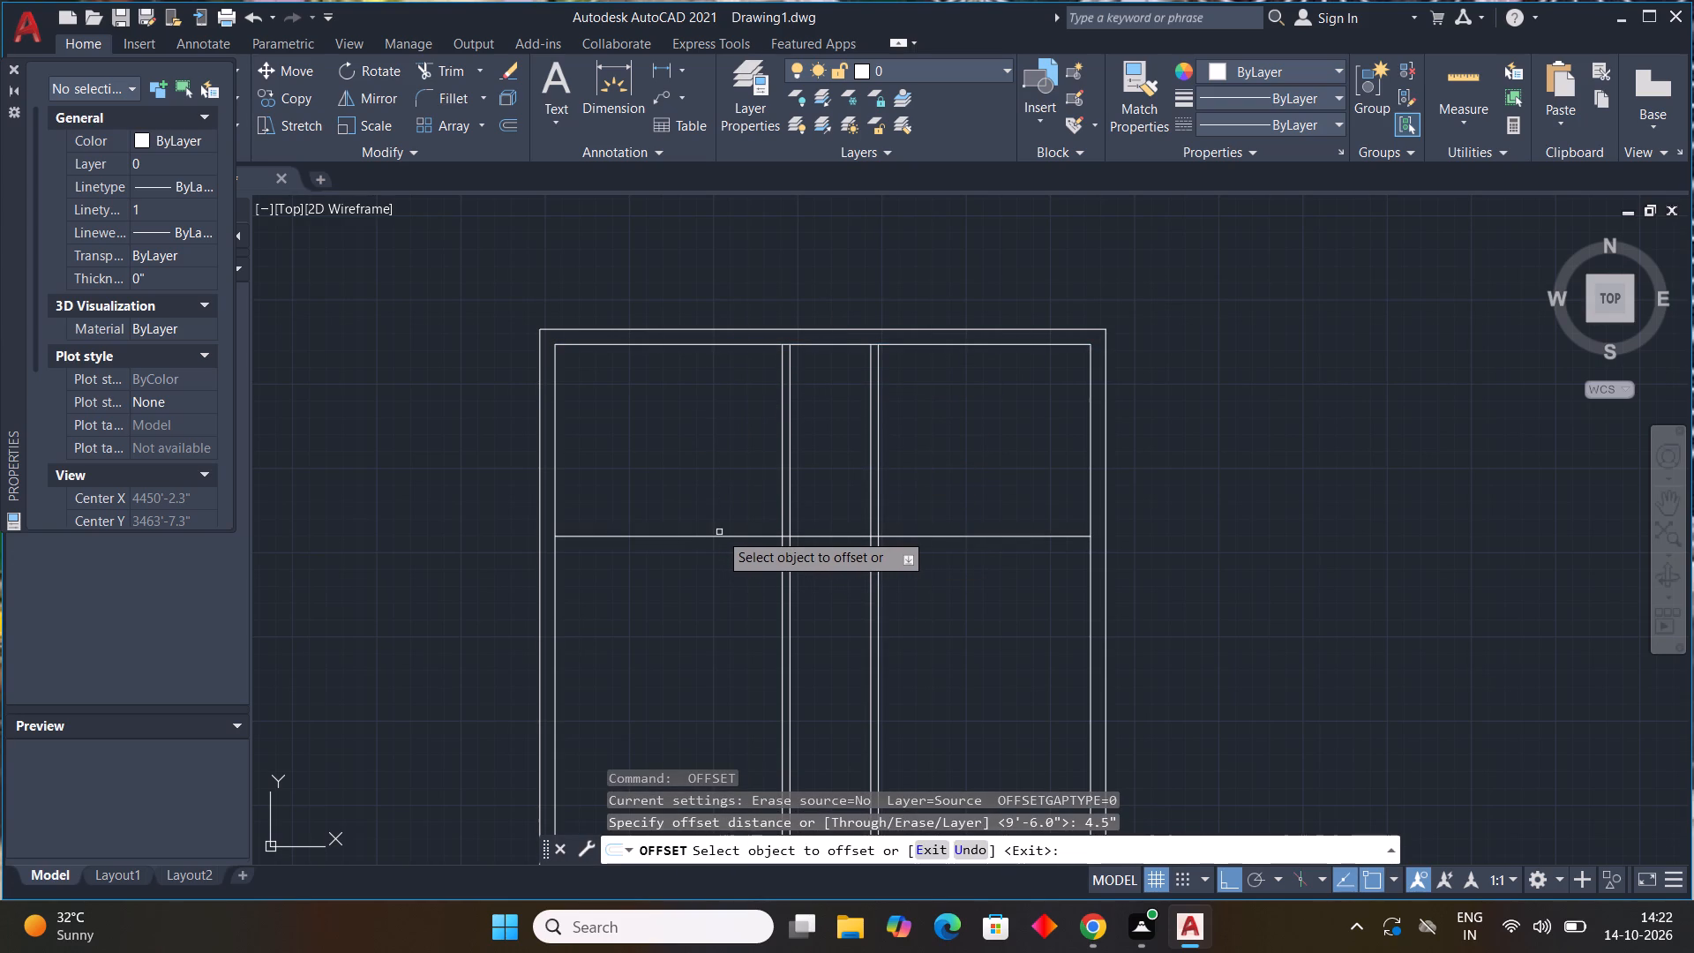
{"action": "left_click", "coordinate": [724, 537]}
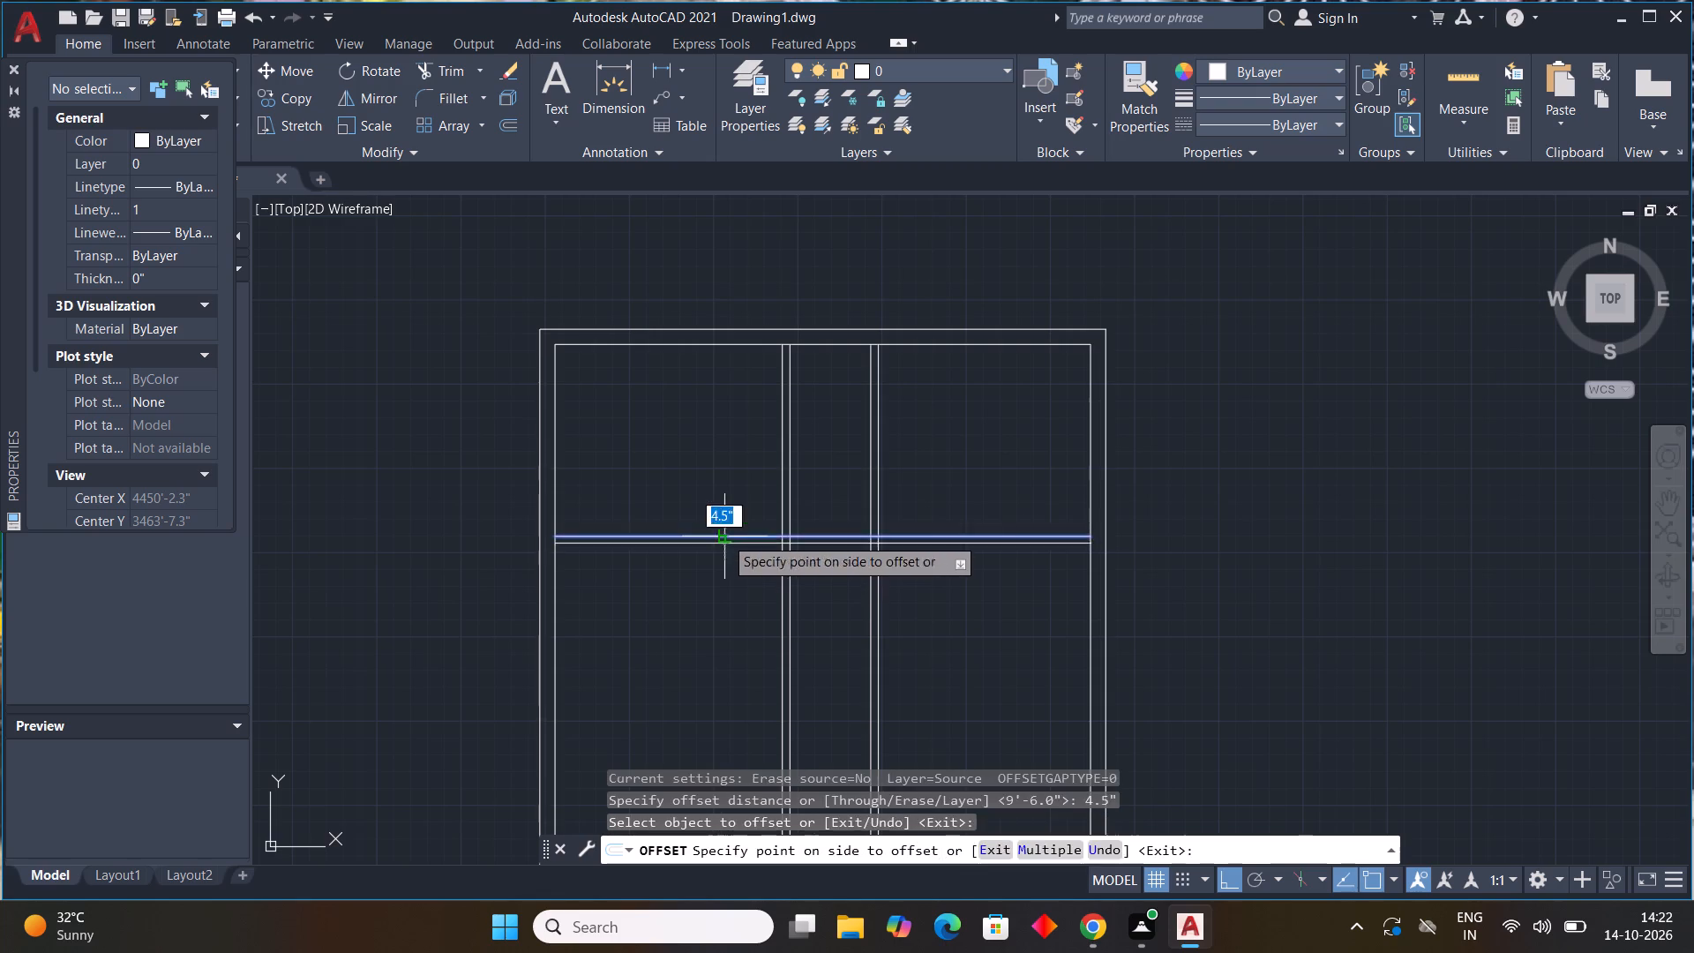
{"action": "left_click", "coordinate": [725, 611]}
{"action": "key", "text": "Escape"}
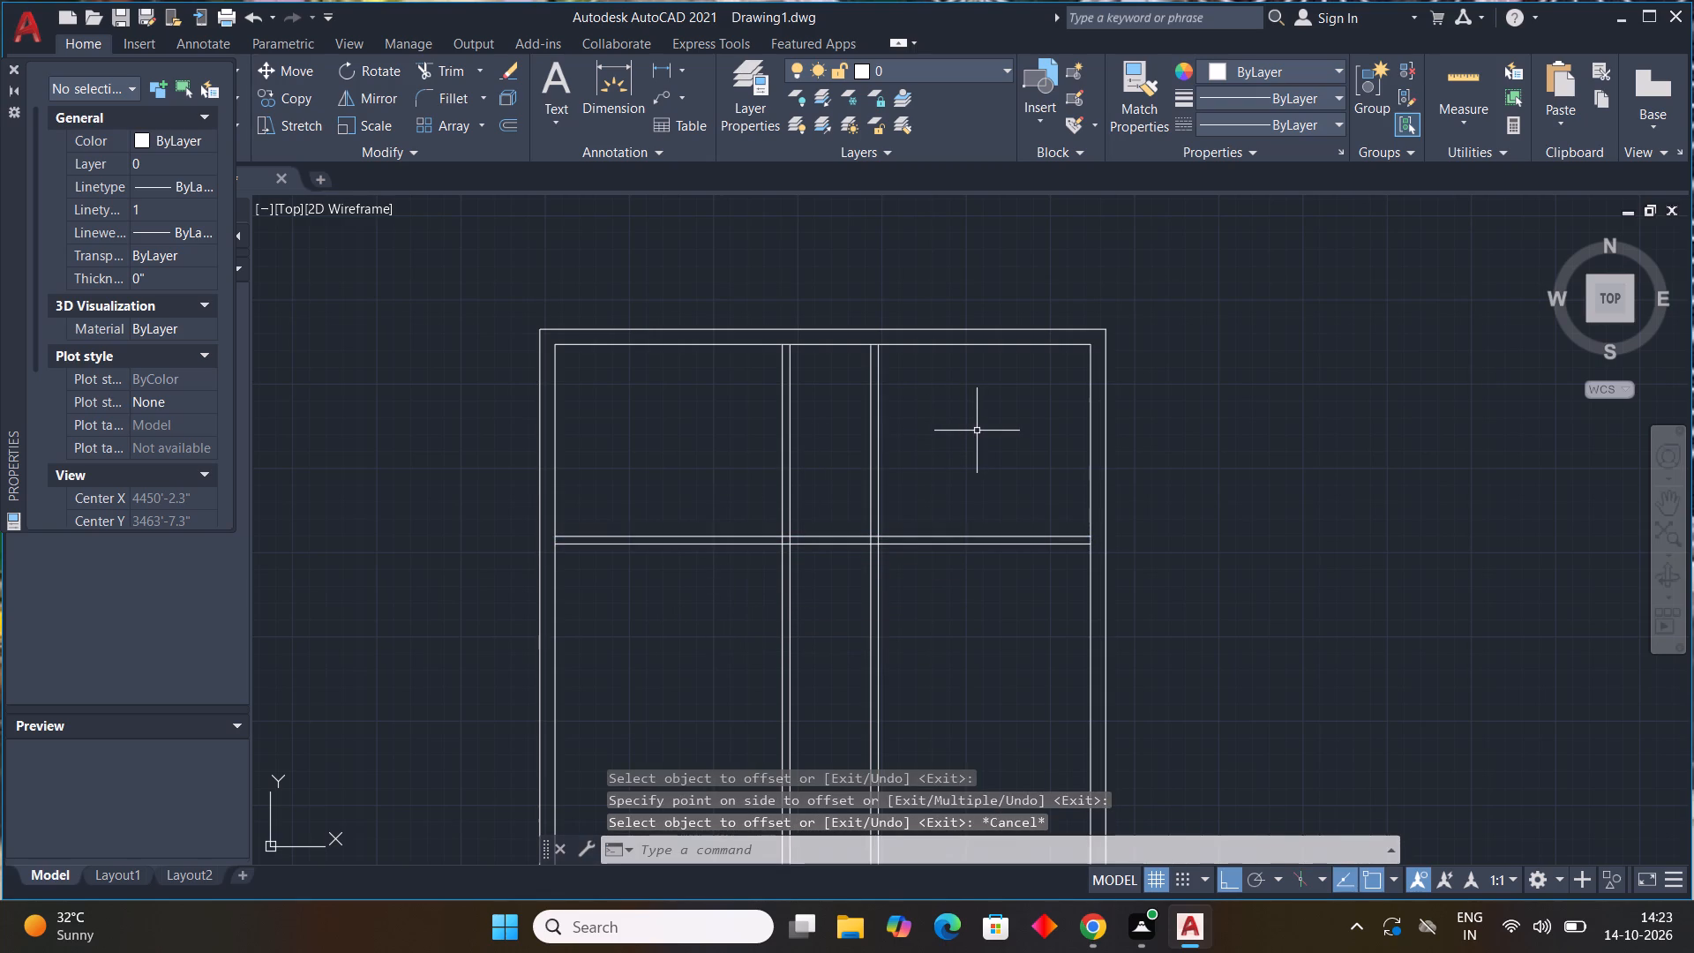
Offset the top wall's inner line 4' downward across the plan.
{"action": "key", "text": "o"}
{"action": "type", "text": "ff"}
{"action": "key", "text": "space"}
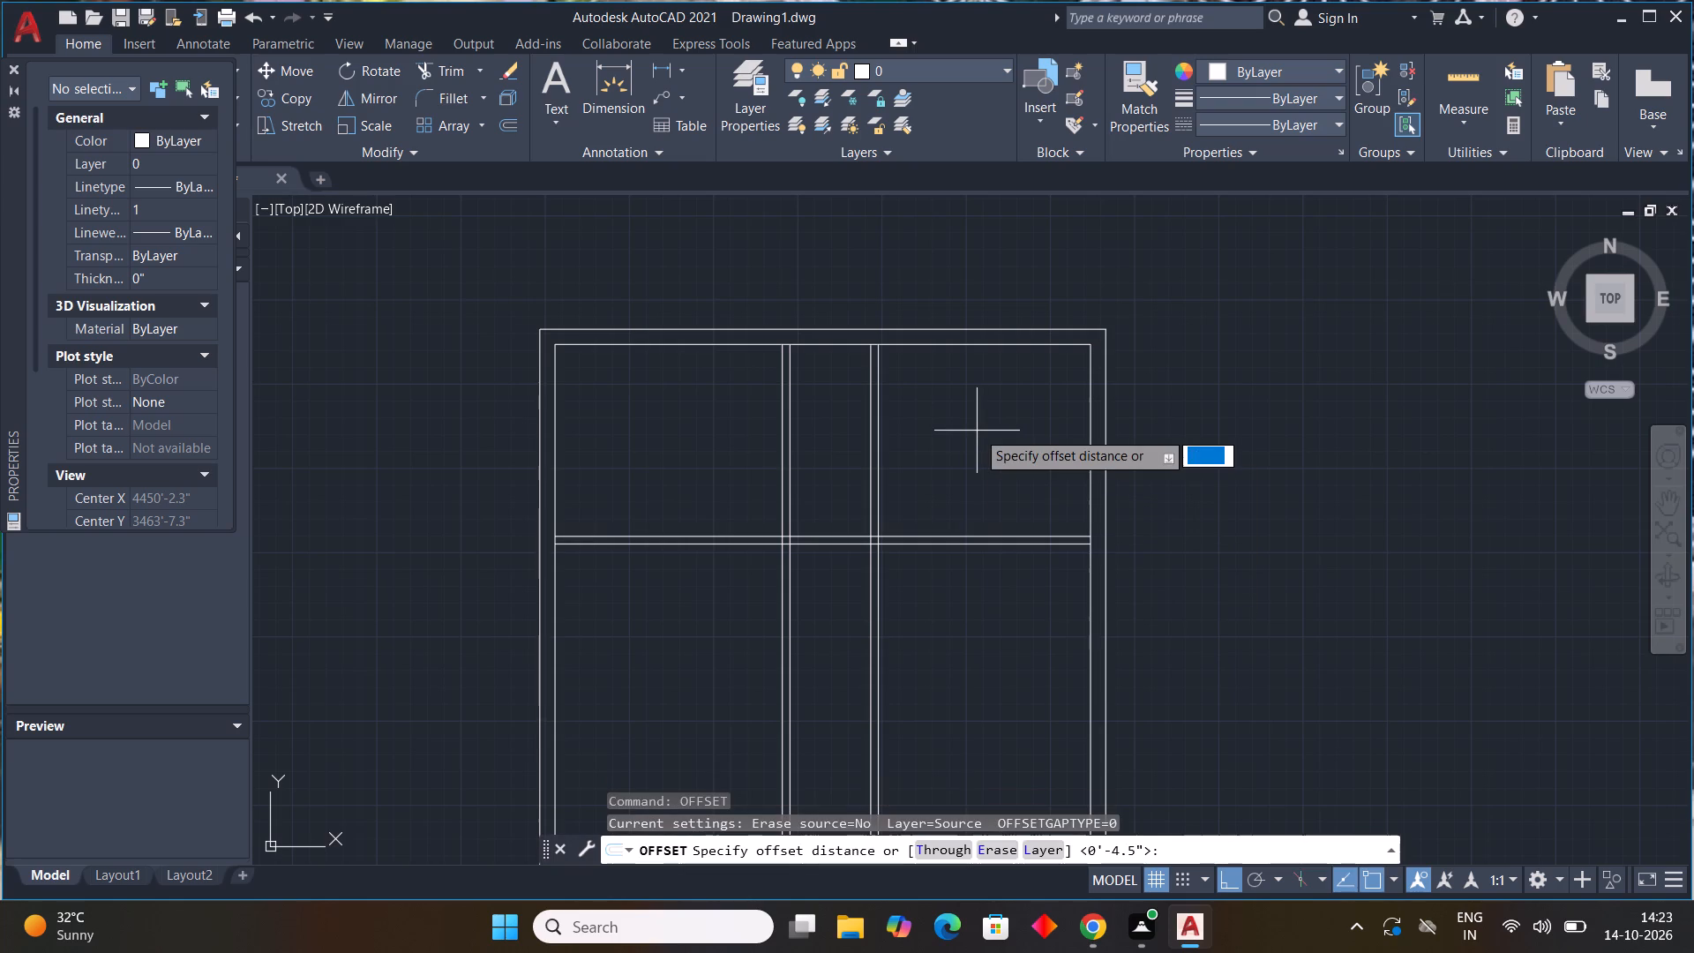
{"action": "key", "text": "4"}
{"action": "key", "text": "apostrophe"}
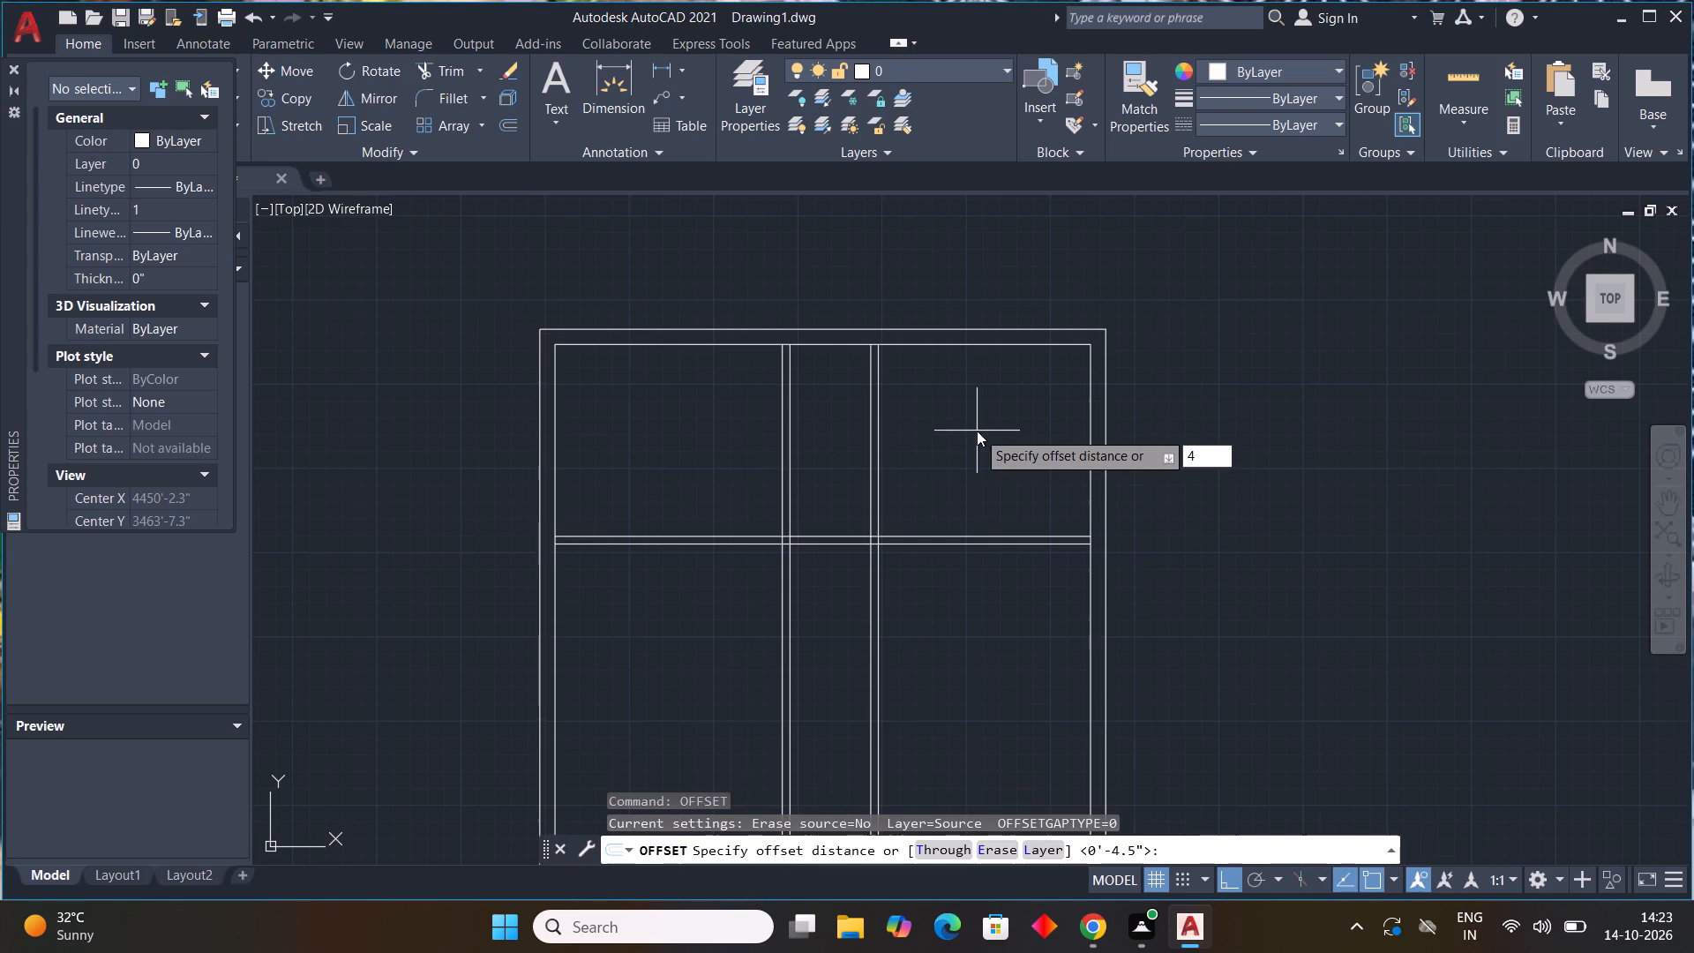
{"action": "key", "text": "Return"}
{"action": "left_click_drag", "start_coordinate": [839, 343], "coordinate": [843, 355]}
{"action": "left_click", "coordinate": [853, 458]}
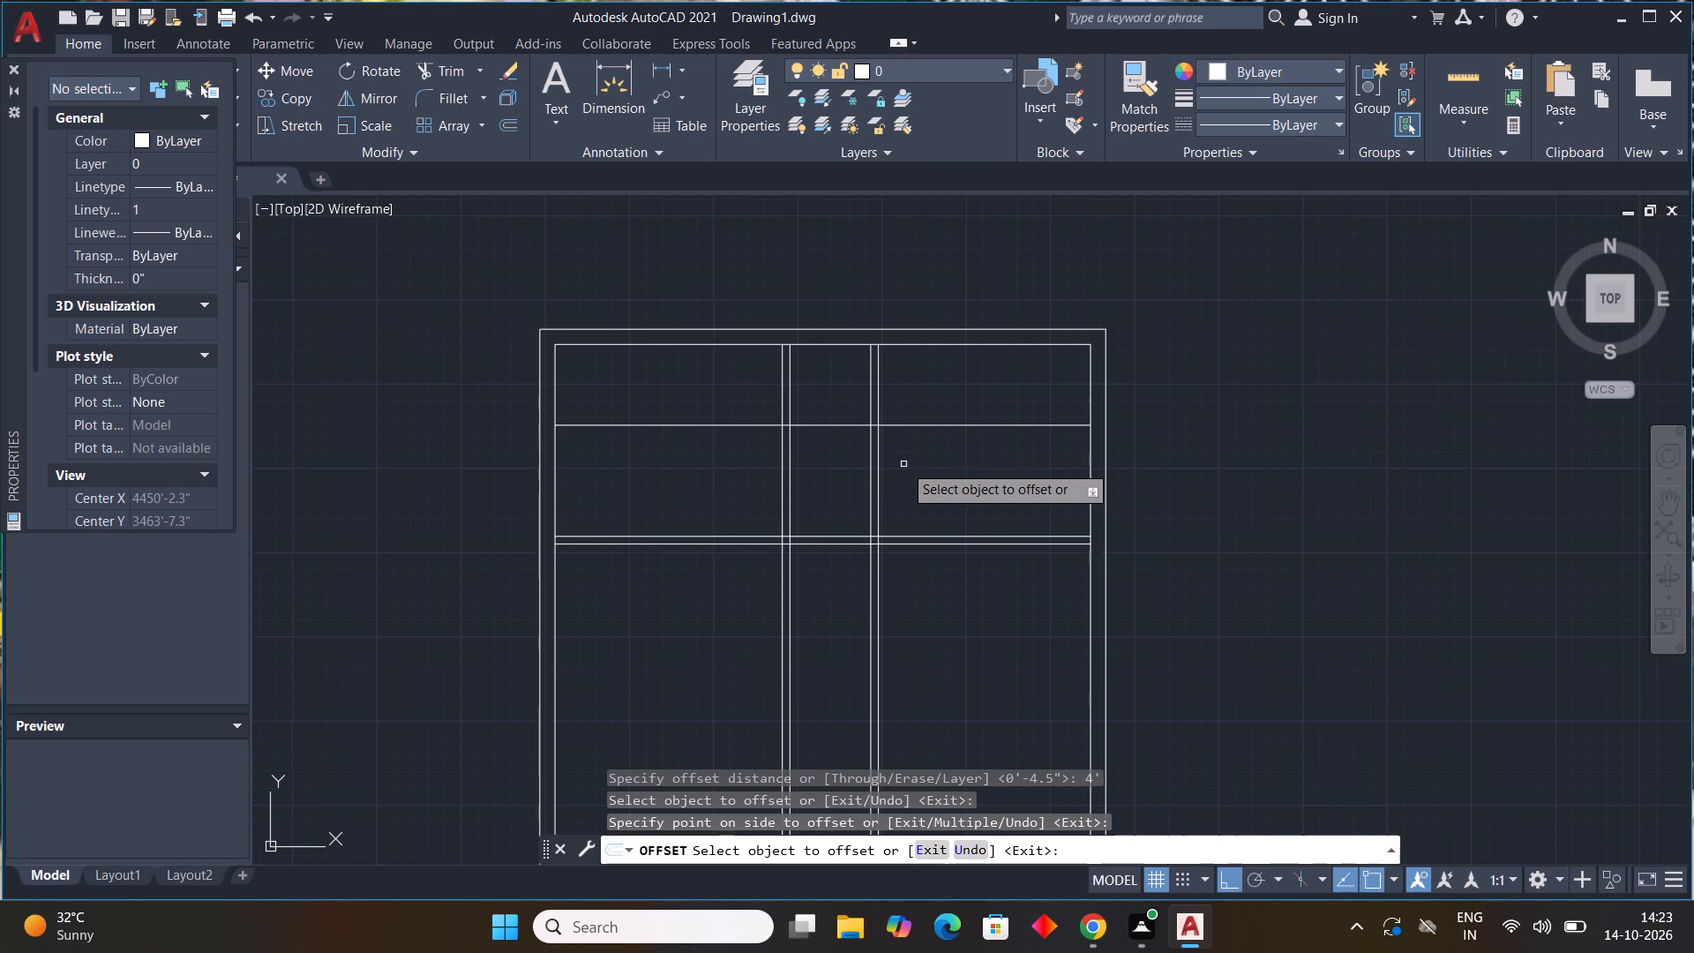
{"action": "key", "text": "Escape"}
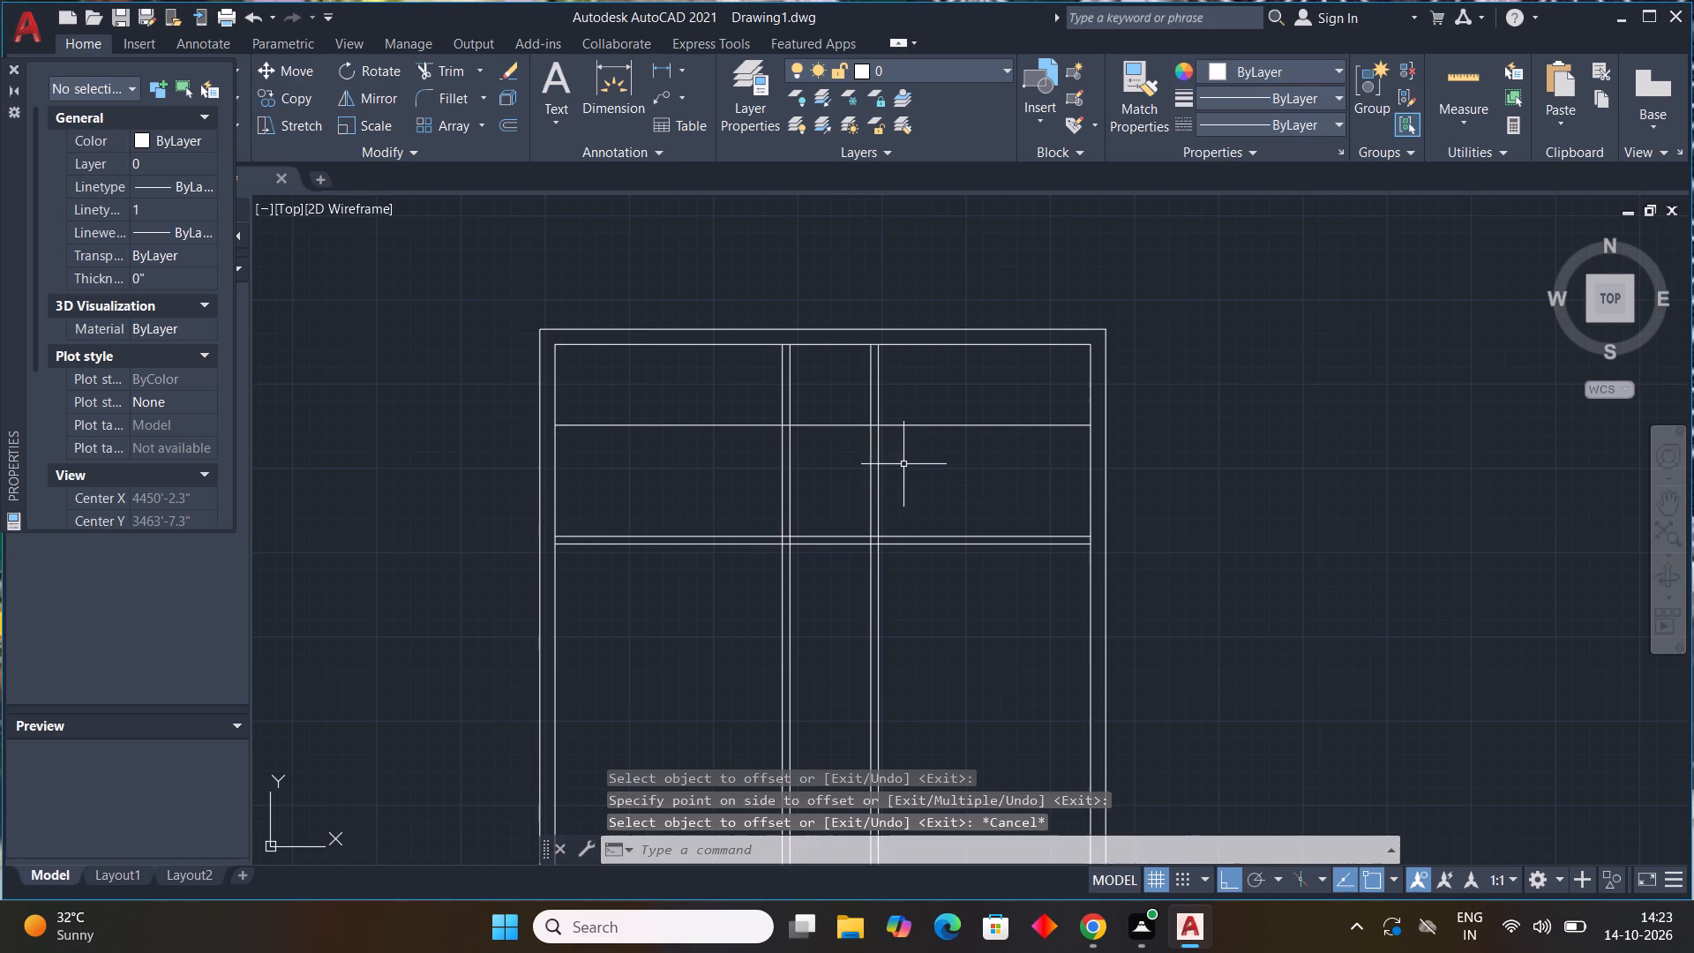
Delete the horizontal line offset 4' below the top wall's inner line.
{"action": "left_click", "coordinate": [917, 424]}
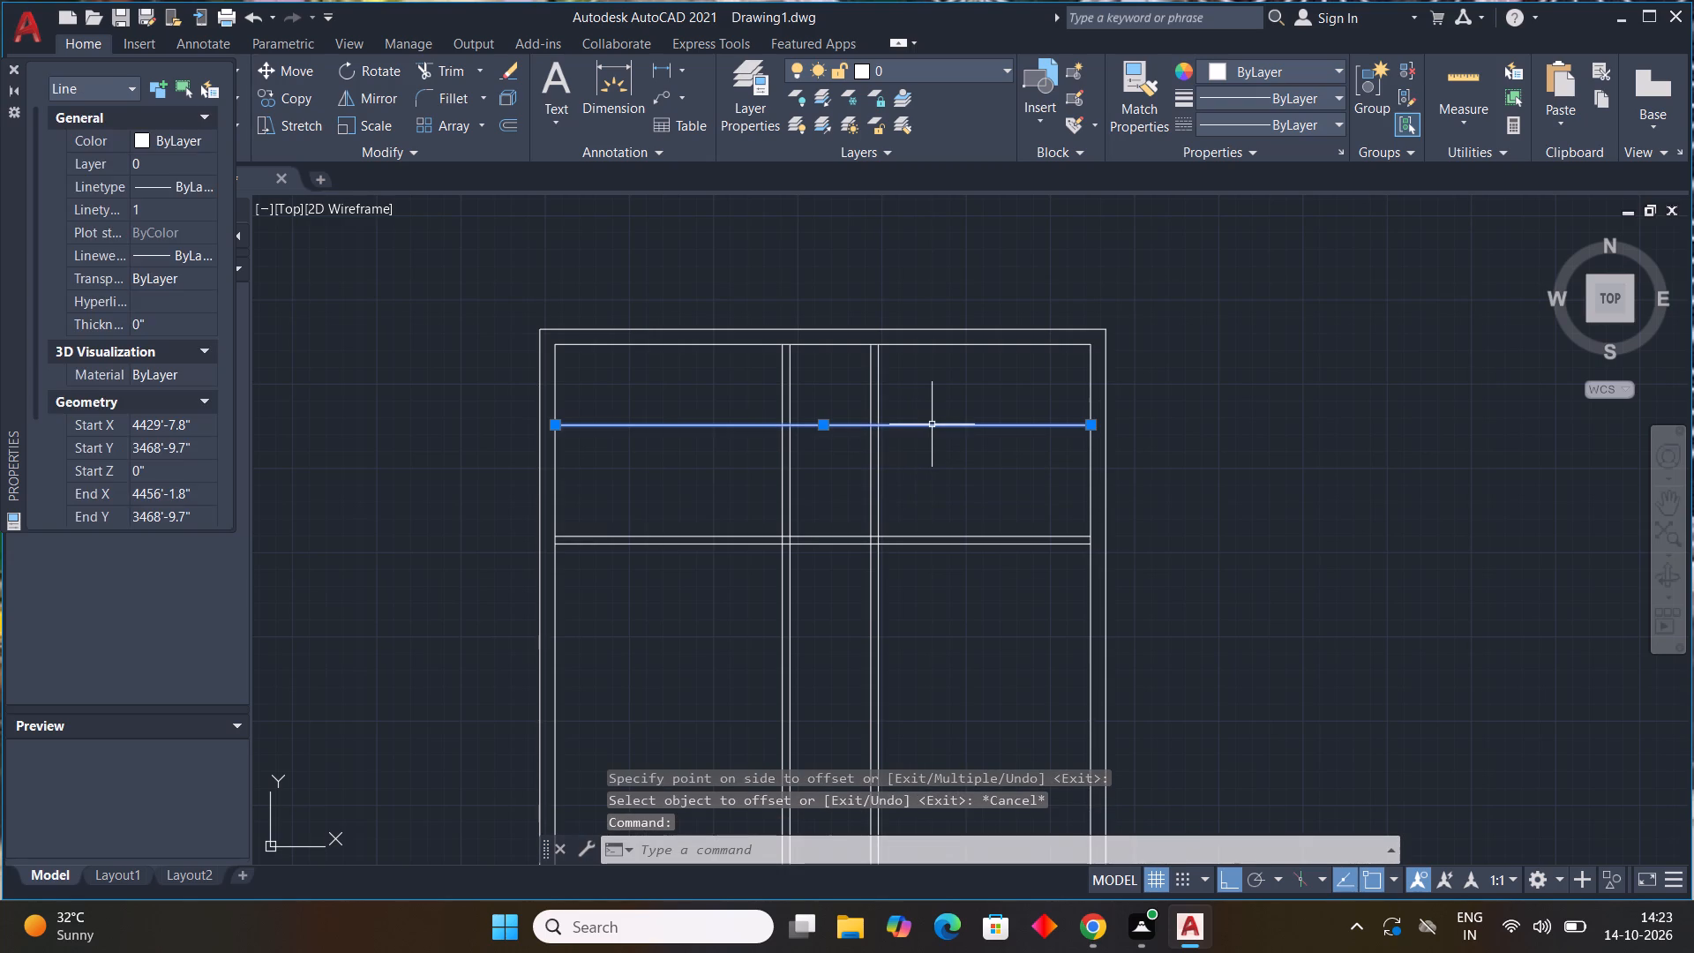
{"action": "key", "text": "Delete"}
Offset the top wall's inner line 7' downward across the plan.
{"action": "type", "text": "off 7'"}
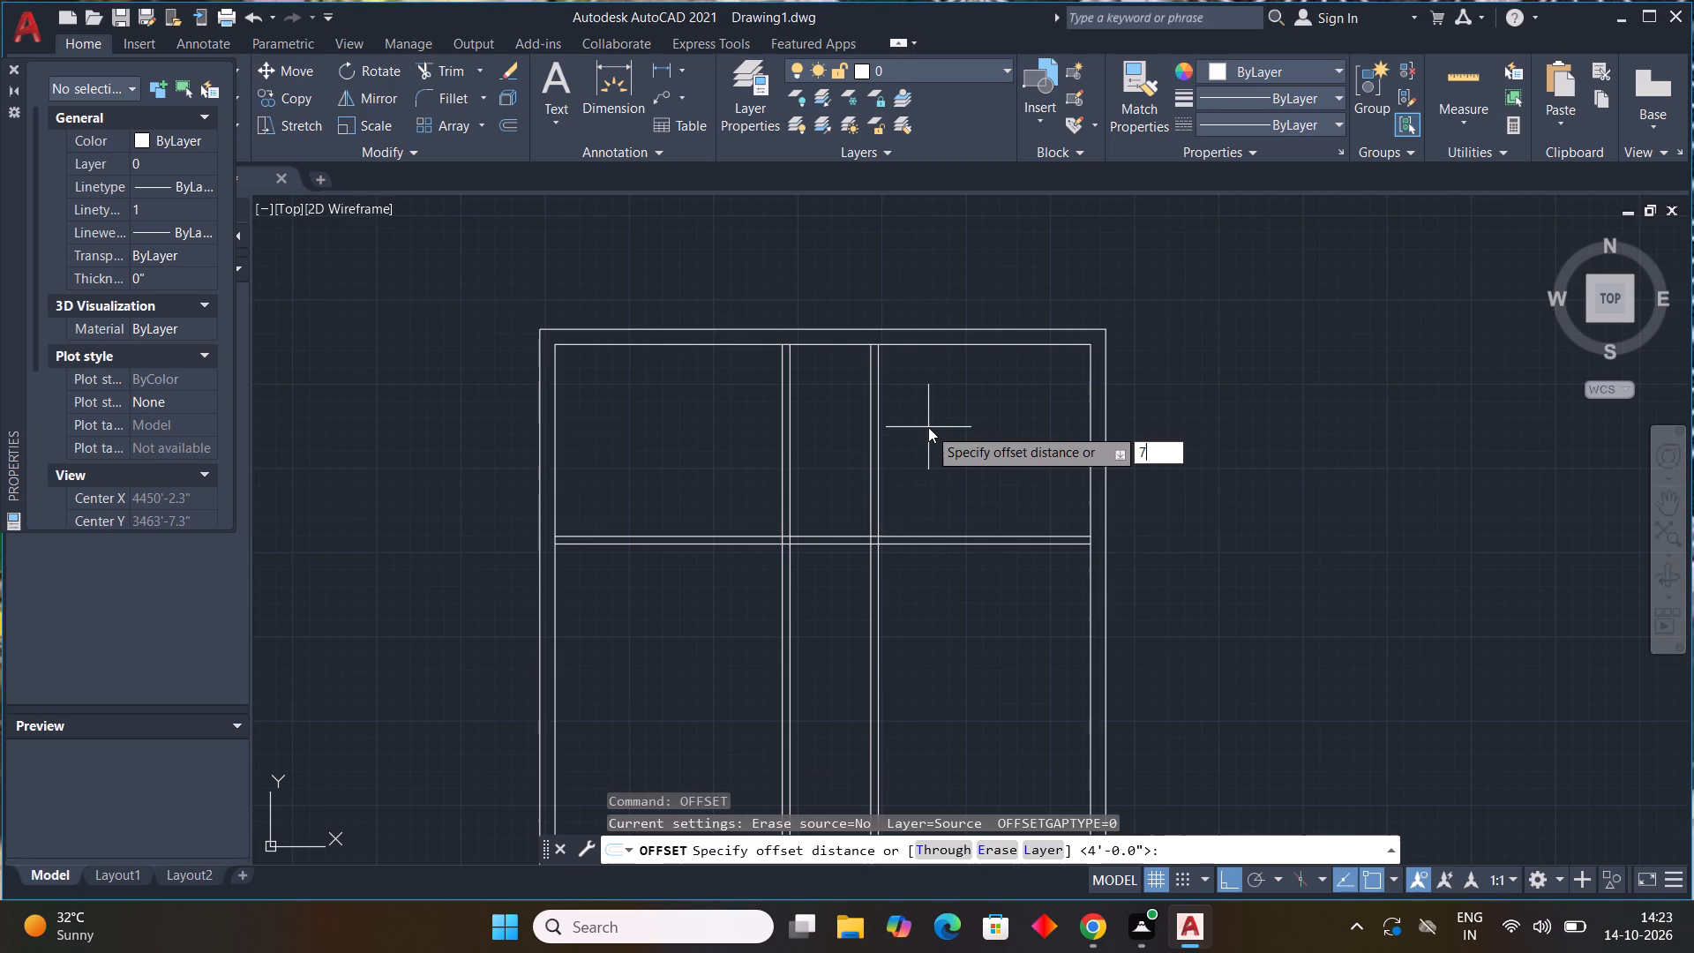
{"action": "key", "text": "Return"}
{"action": "left_click_drag", "start_coordinate": [822, 342], "coordinate": [825, 353]}
{"action": "left_click", "coordinate": [874, 545]}
{"action": "key", "text": "Escape"}
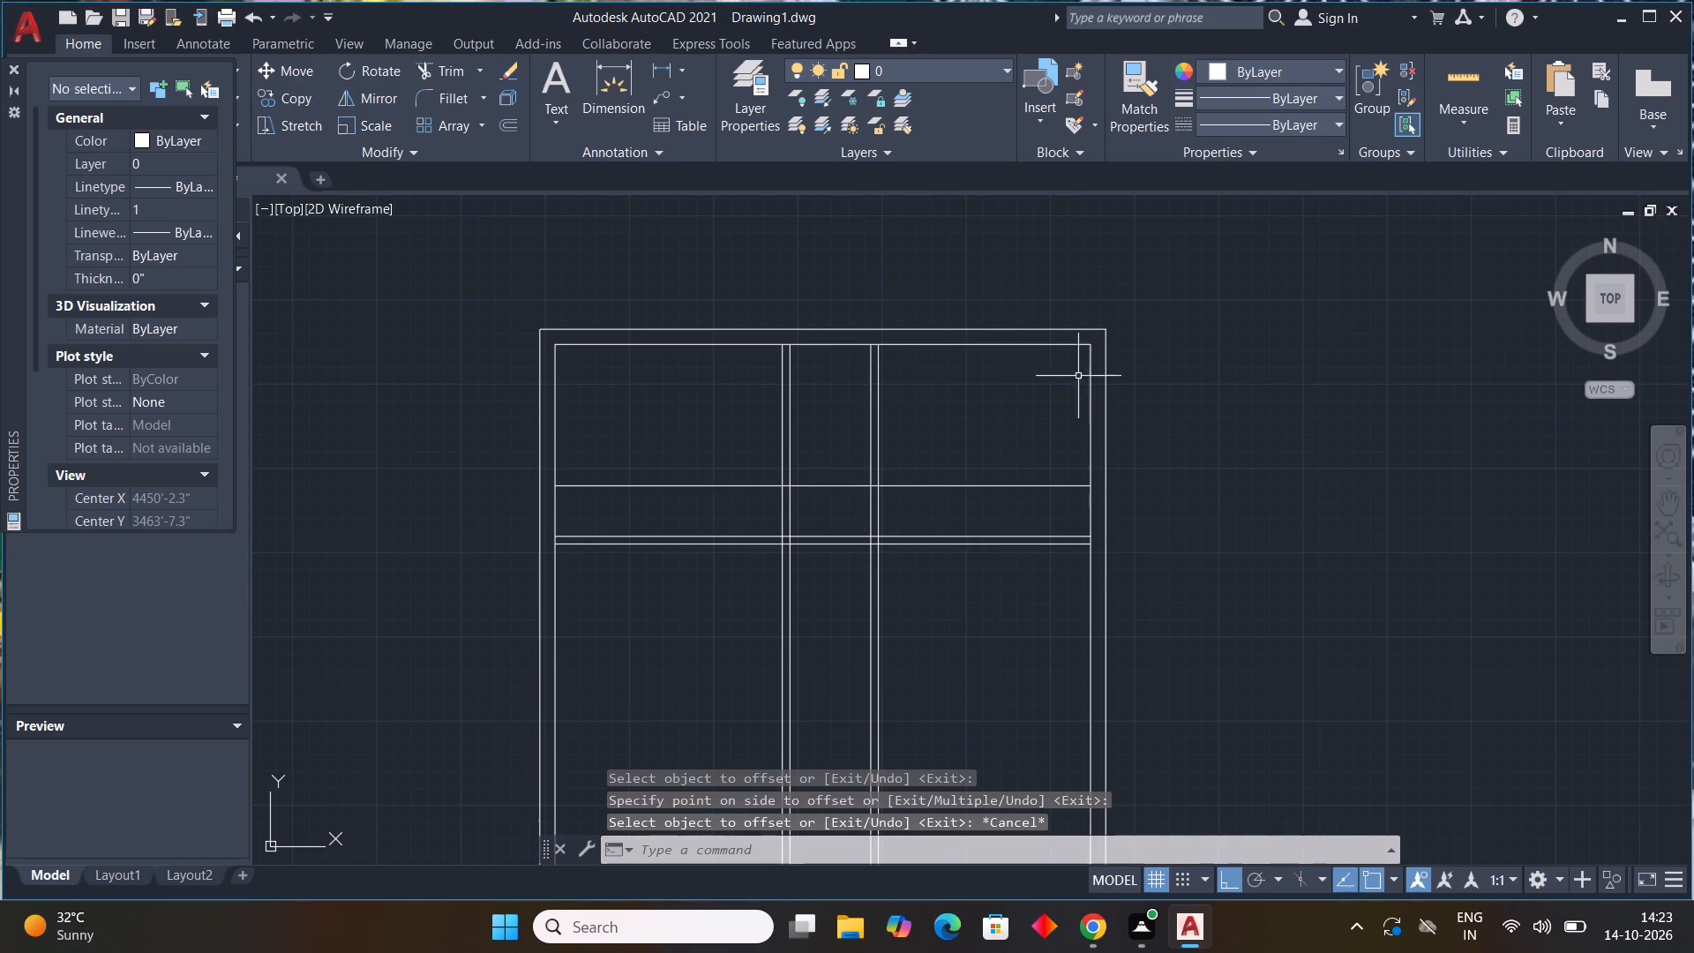
Trim the new horizontal line on both outer sides, keeping only the segment between the two vertical partitions.
{"action": "scroll", "coordinate": [918, 451], "scroll_direction": "down", "scroll_amount": 2}
{"action": "scroll", "coordinate": [956, 473], "scroll_direction": "up", "scroll_amount": 2}
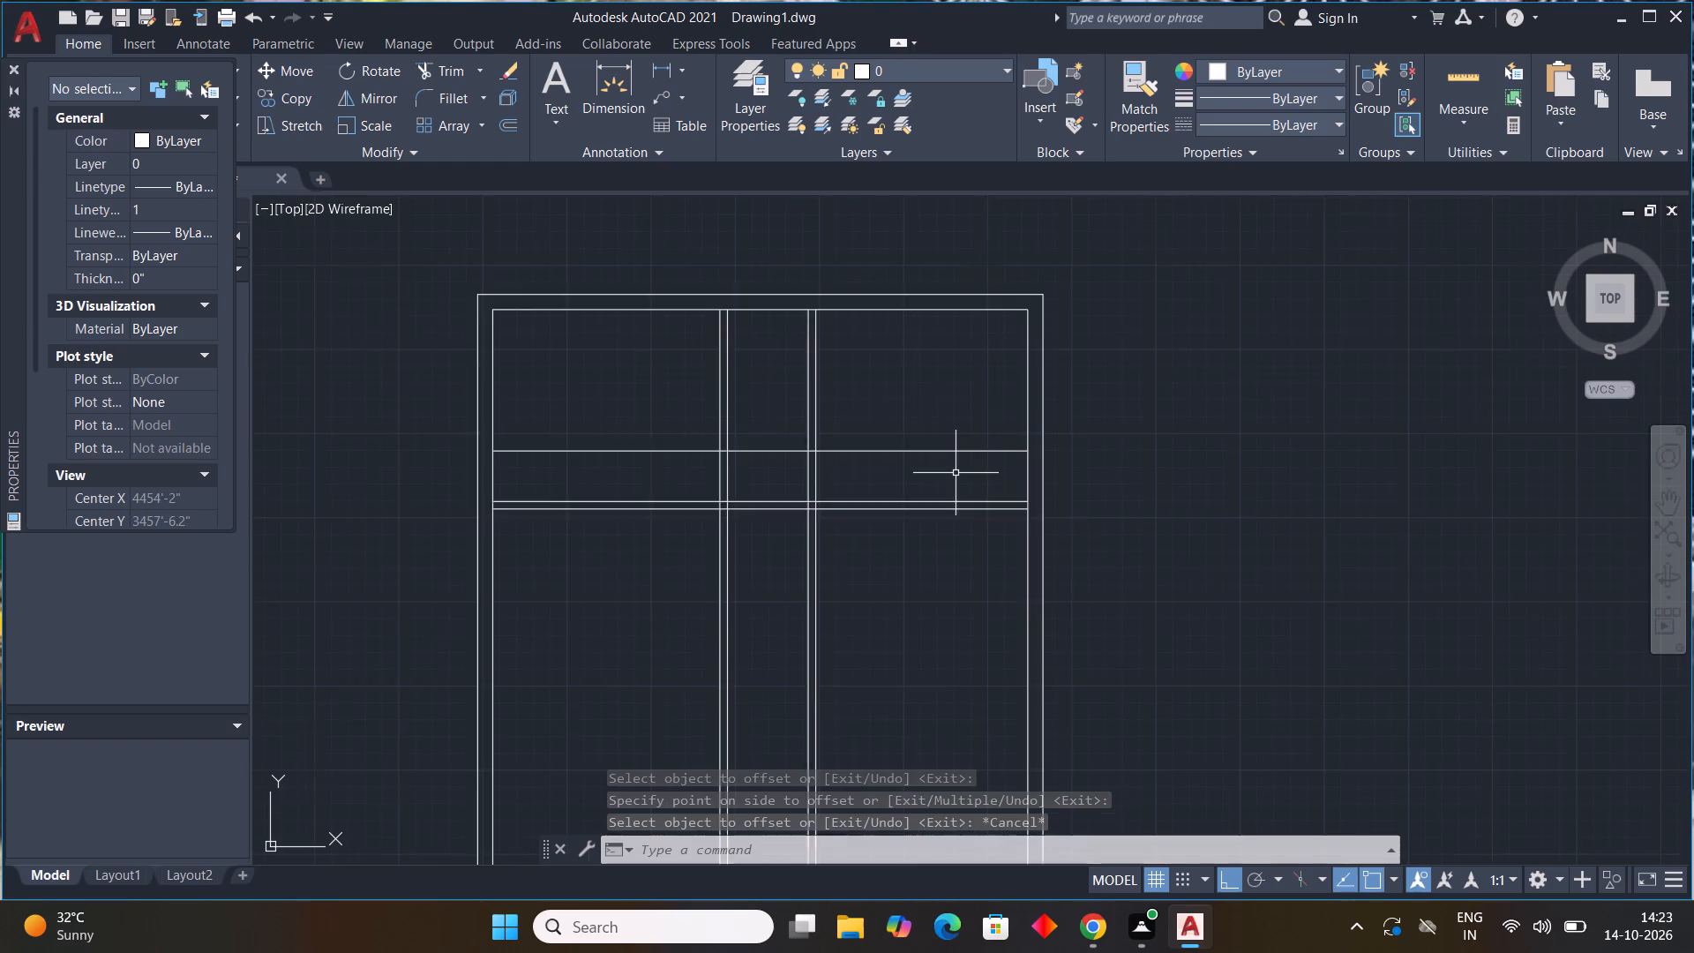
{"action": "scroll", "coordinate": [956, 473], "scroll_direction": "up", "scroll_amount": 1}
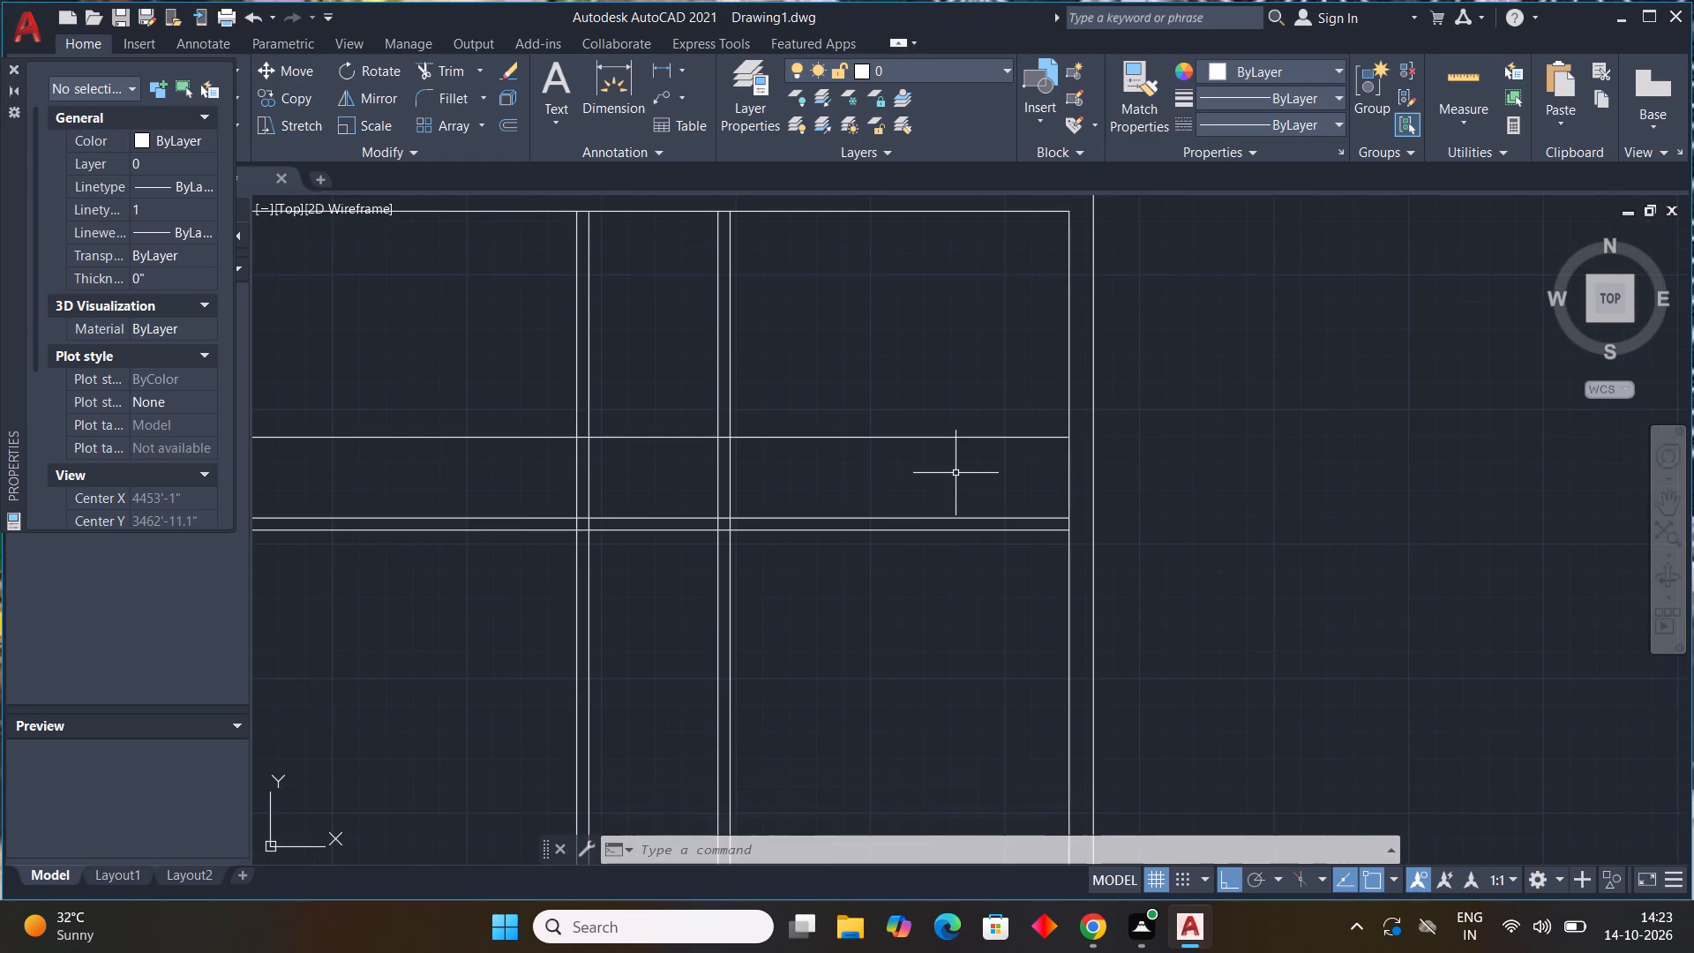
{"action": "type", "text": "tr"}
{"action": "key", "text": "v"}
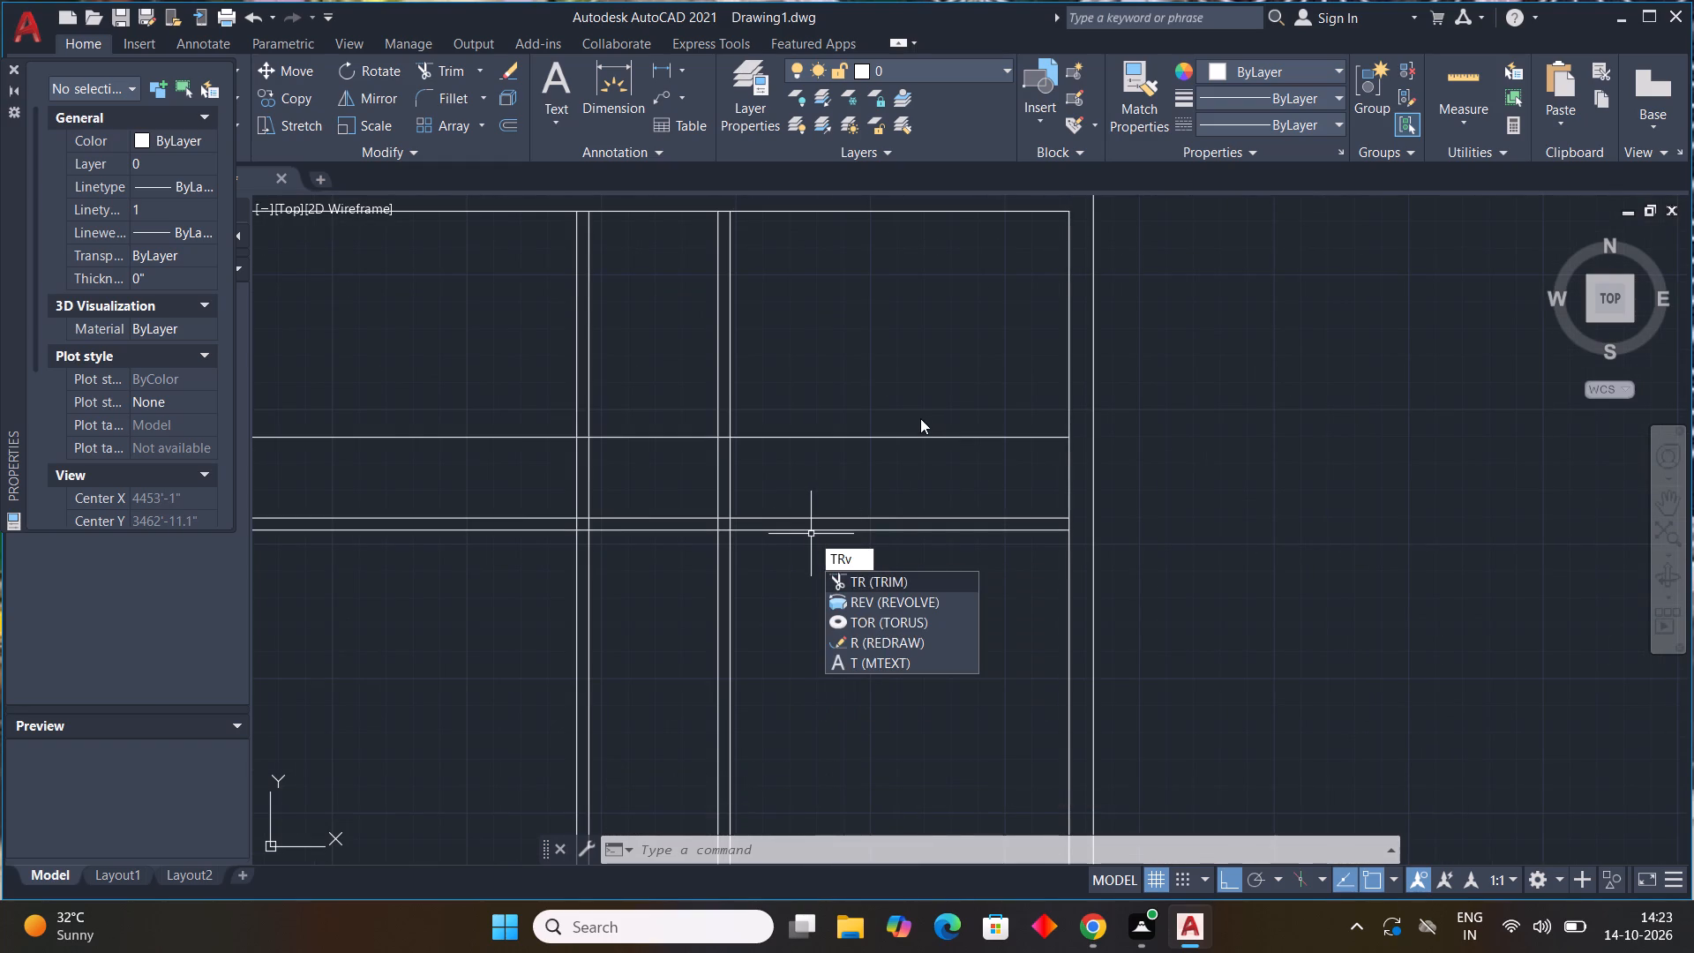
{"action": "key", "text": "Delete"}
{"action": "key", "text": "BackSpace"}
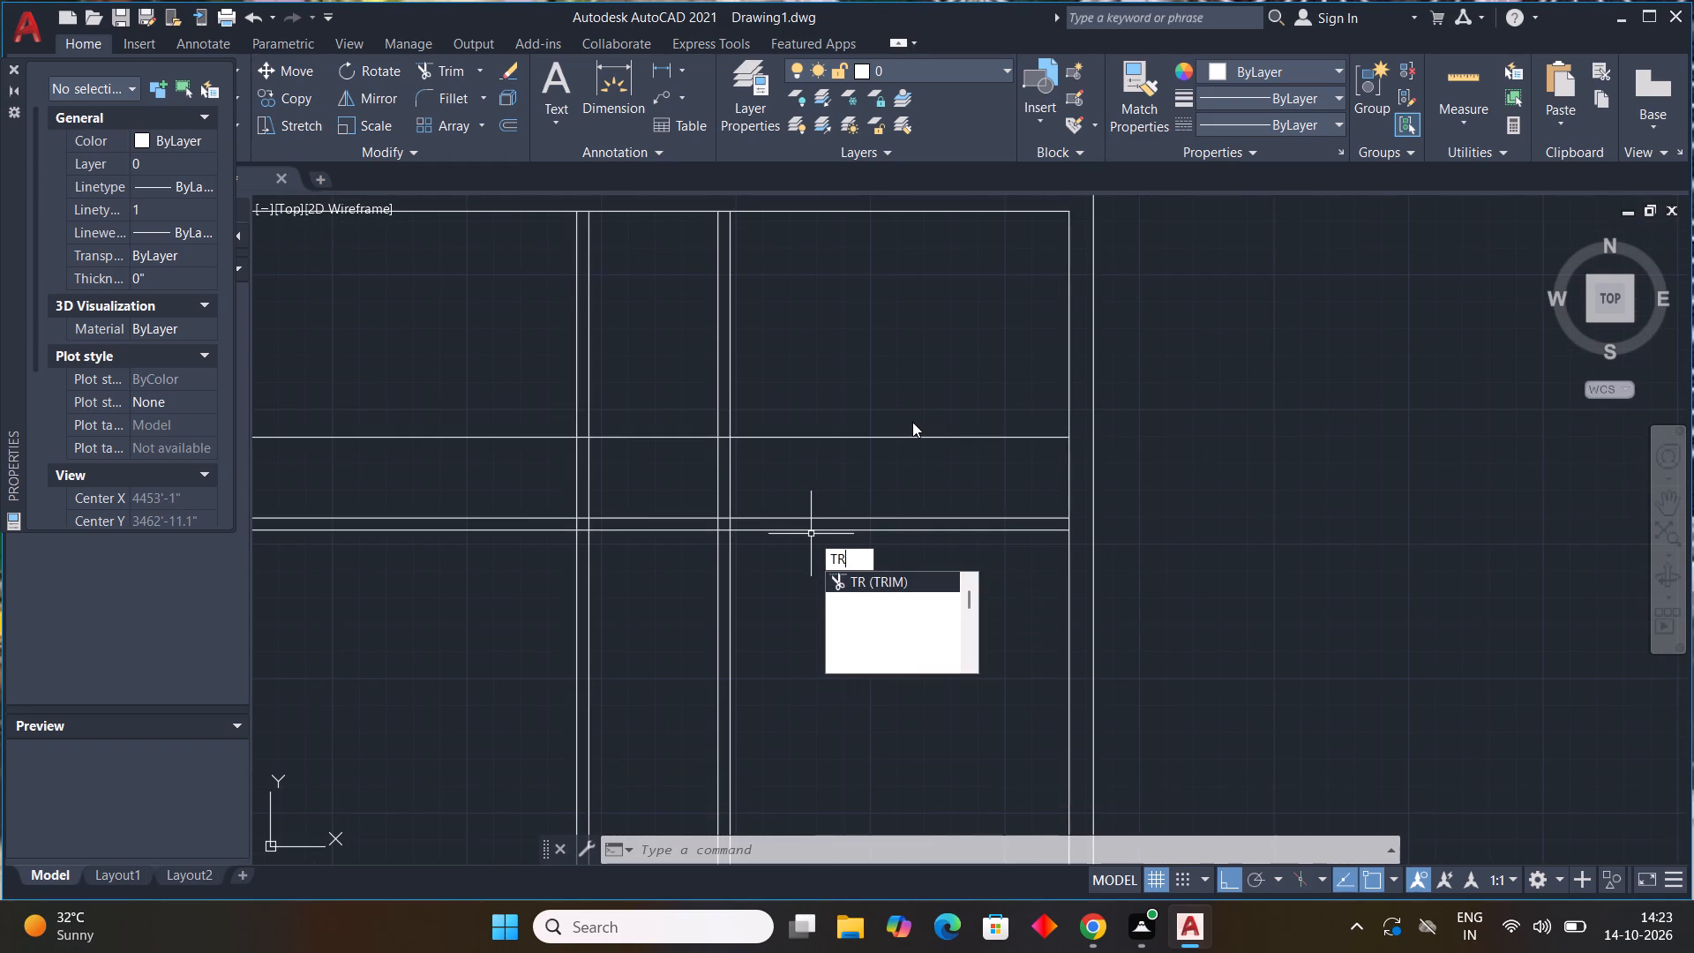
{"action": "key", "text": "space"}
{"action": "left_click_drag", "start_coordinate": [864, 415], "coordinate": [866, 428]}
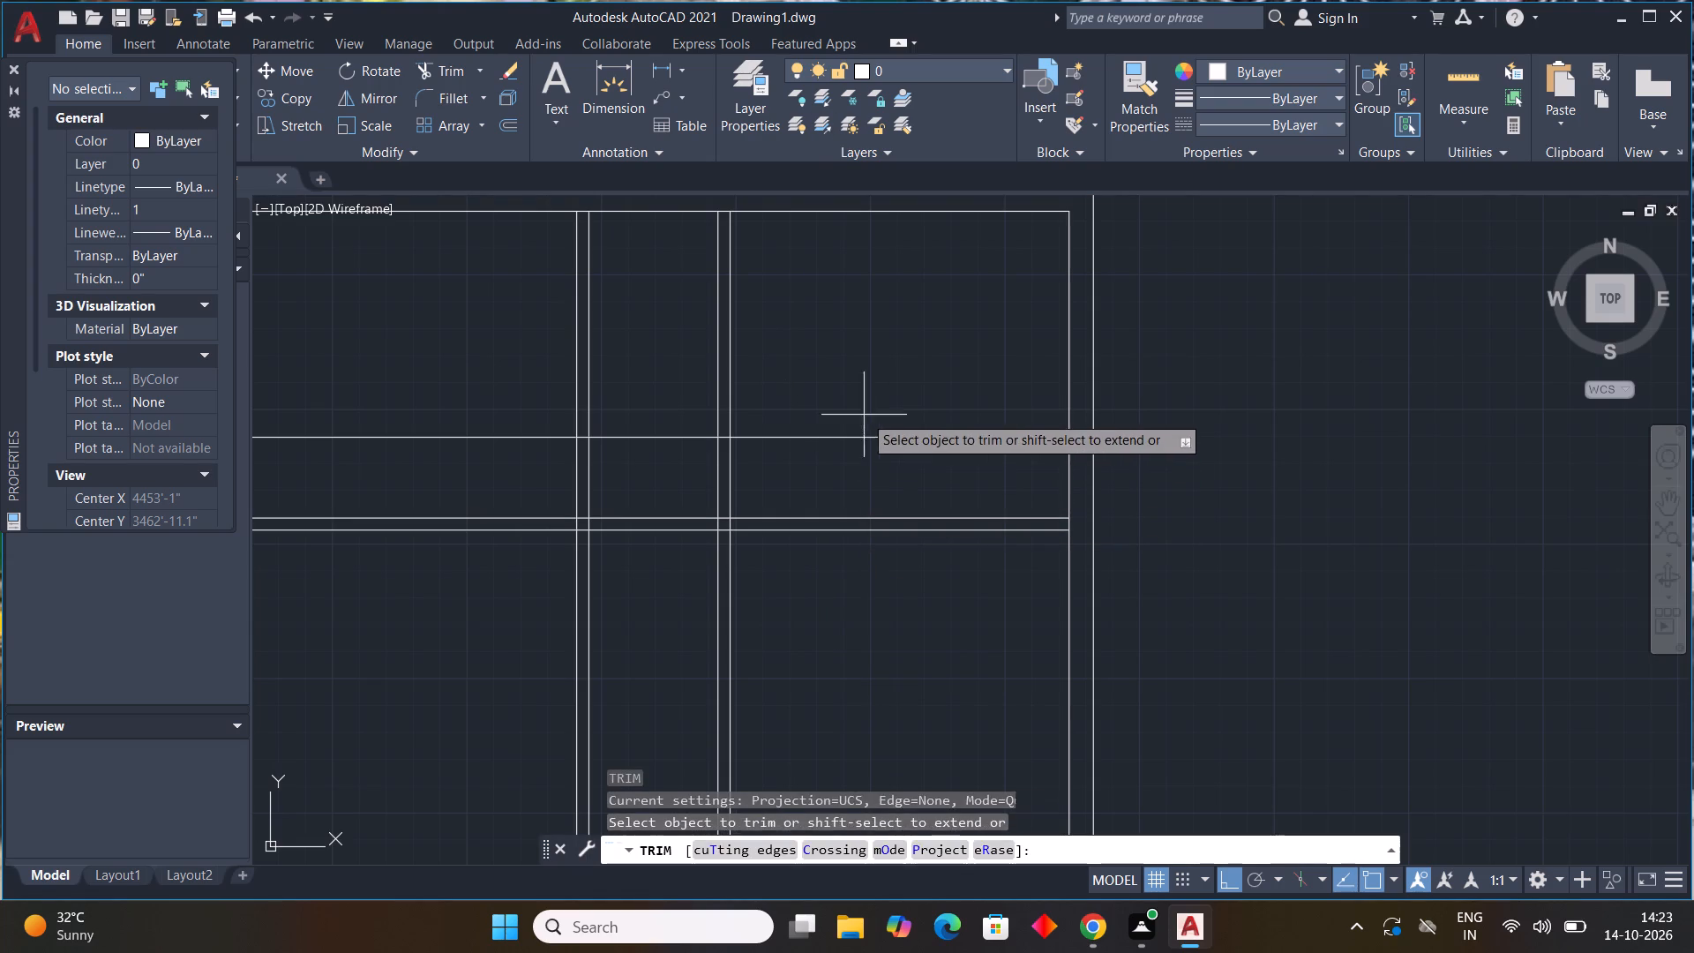
{"action": "left_click_drag", "start_coordinate": [866, 428], "coordinate": [873, 458]}
{"action": "middle_click_drag", "start_coordinate": [874, 453], "coordinate": [1128, 439]}
{"action": "left_click_drag", "start_coordinate": [725, 385], "coordinate": [736, 446]}
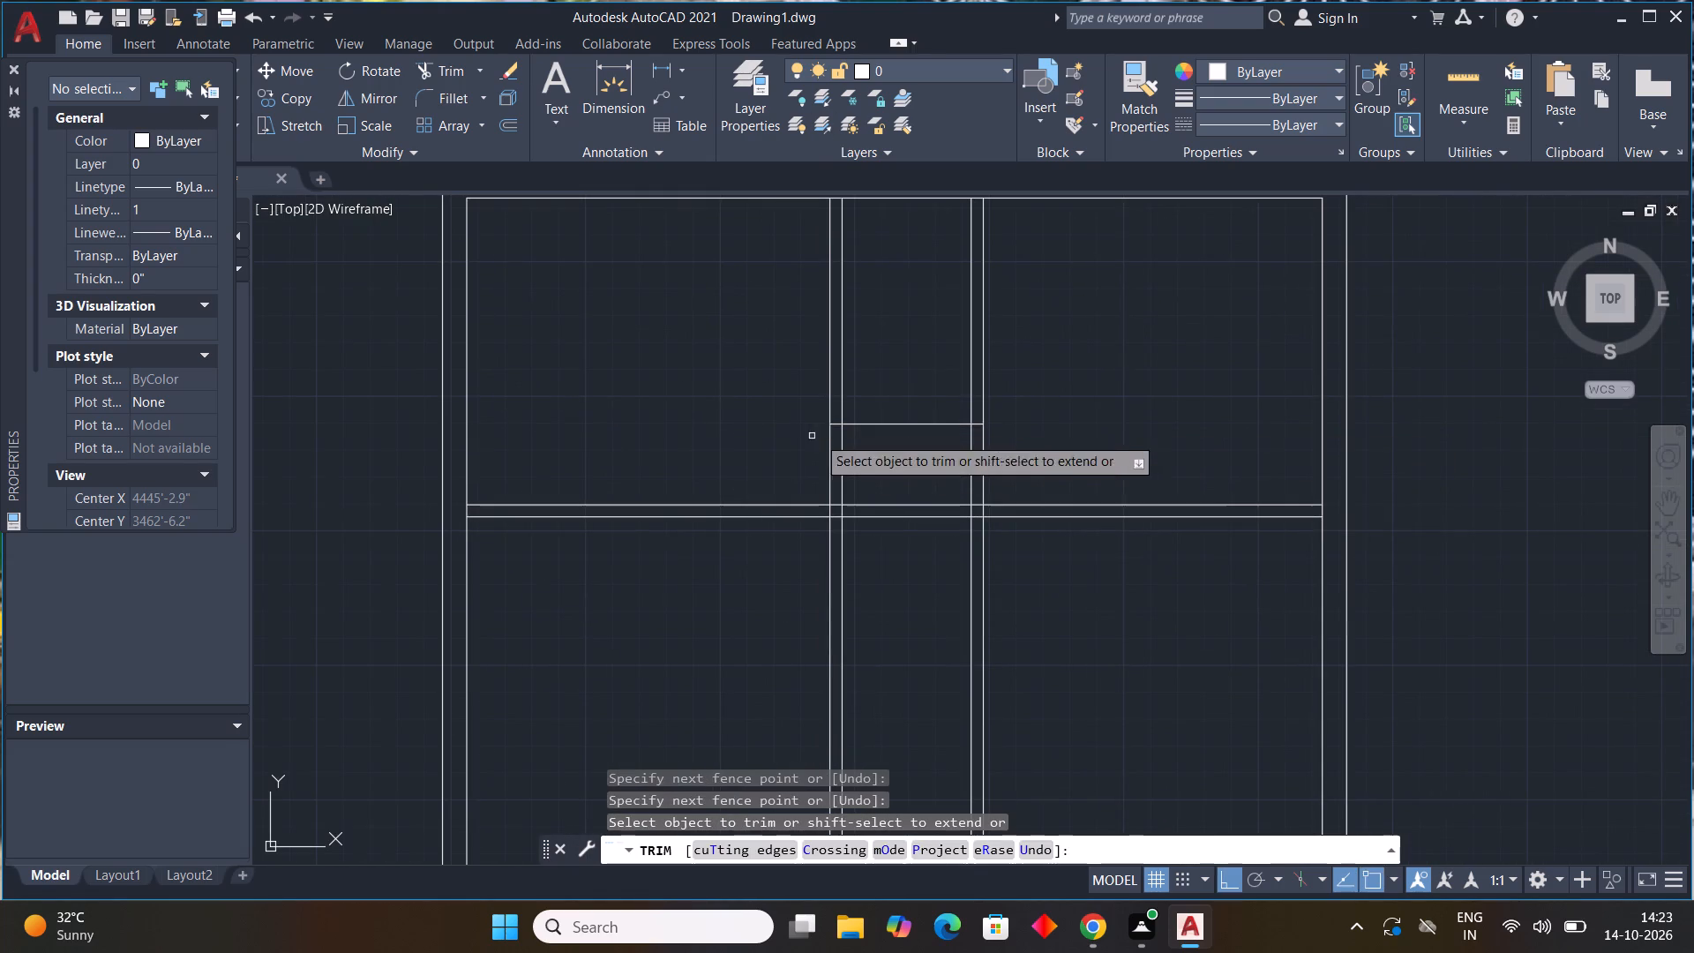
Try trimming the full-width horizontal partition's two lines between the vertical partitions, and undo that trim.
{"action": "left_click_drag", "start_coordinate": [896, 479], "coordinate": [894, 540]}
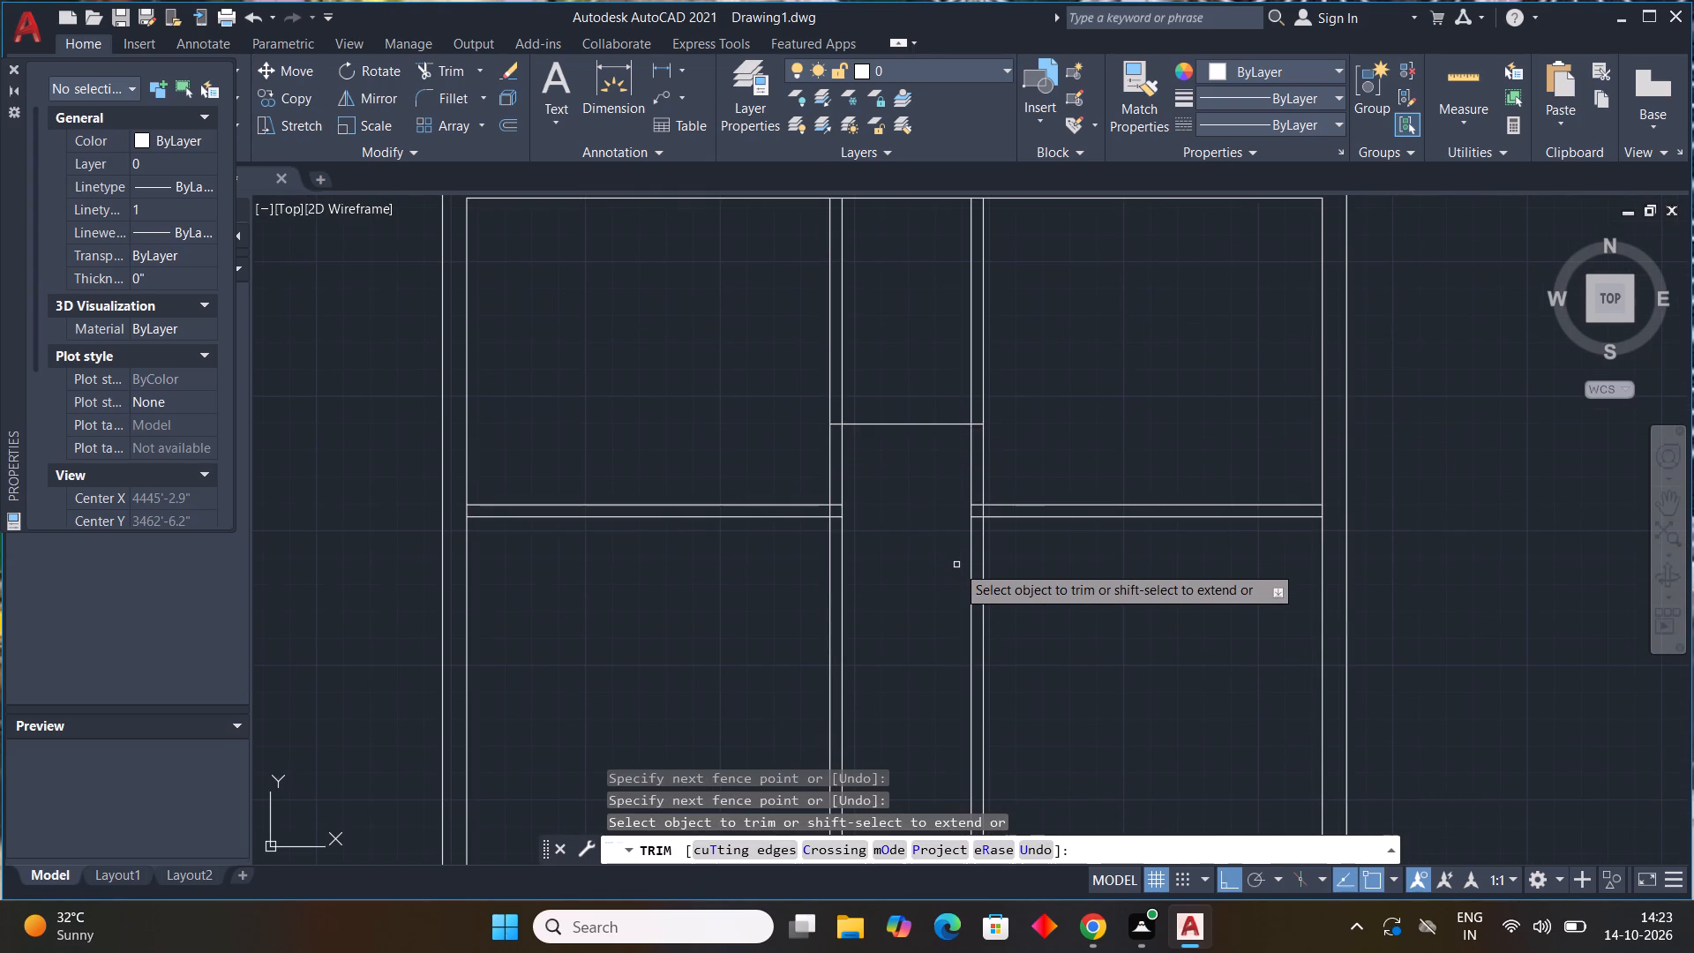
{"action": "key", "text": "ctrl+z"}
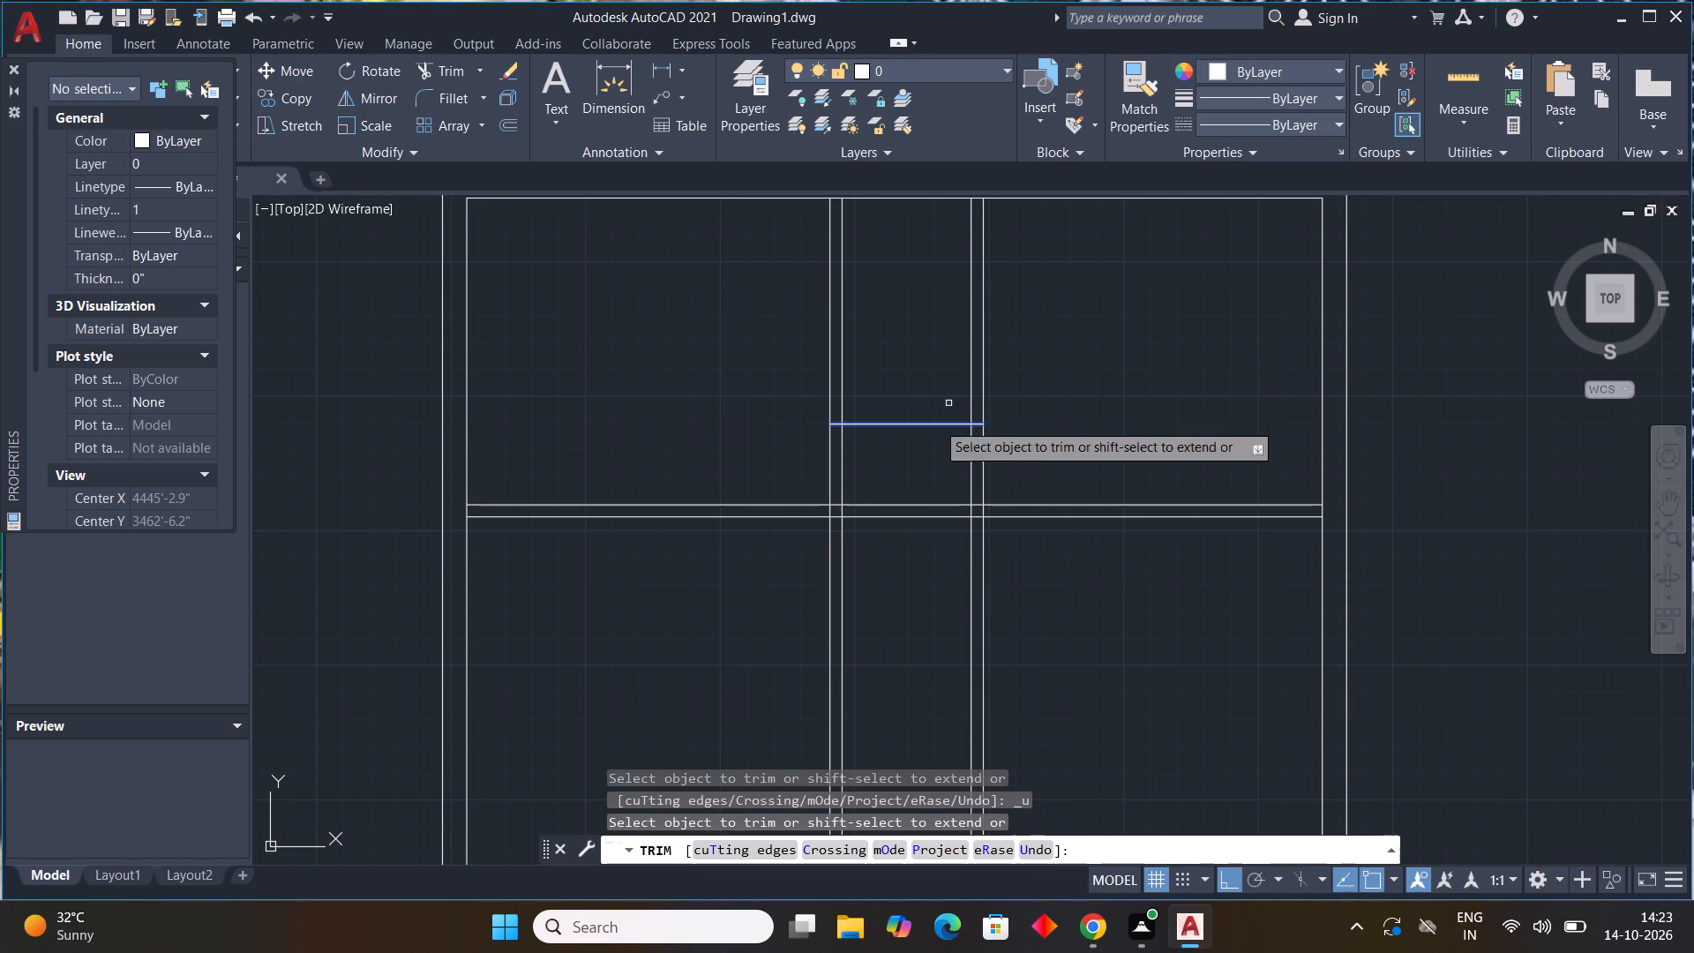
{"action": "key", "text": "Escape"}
Offset the short horizontal line between the vertical partitions 4.5" downward to form a short cross wall.
{"action": "scroll", "coordinate": [1236, 629], "scroll_direction": "down", "scroll_amount": 2}
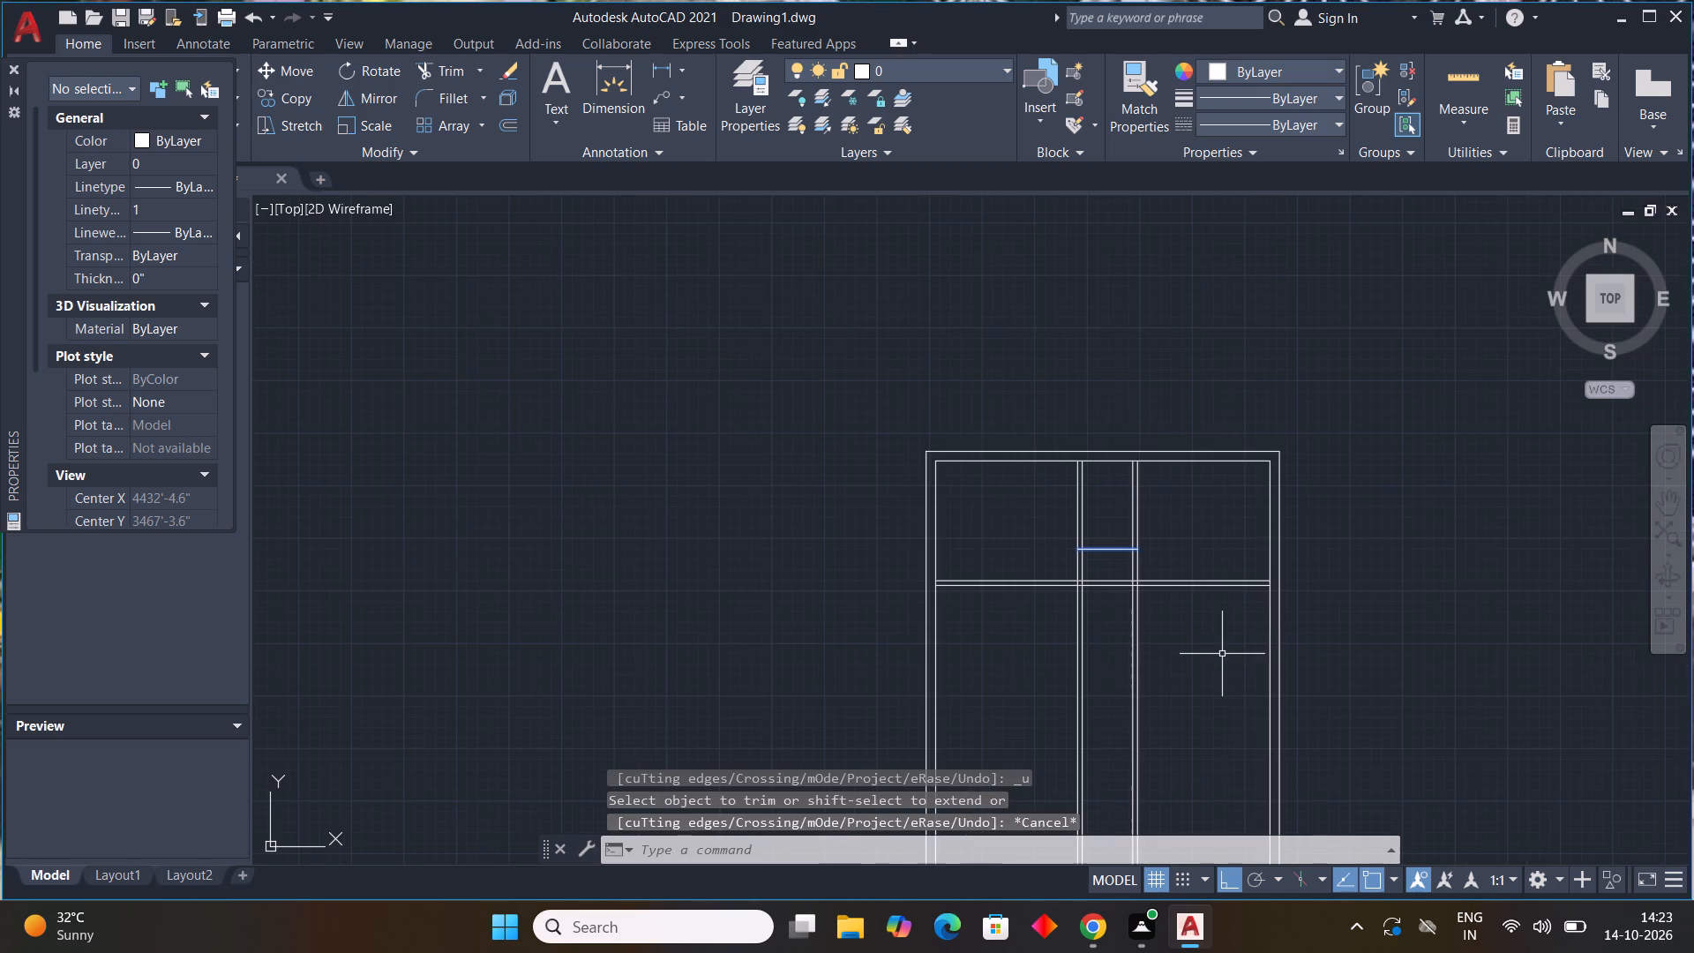
{"action": "scroll", "coordinate": [1213, 652], "scroll_direction": "up", "scroll_amount": 1}
{"action": "middle_click_drag", "start_coordinate": [1143, 612], "coordinate": [1068, 601]}
{"action": "key", "text": "Escape"}
{"action": "key", "text": "Escape"}
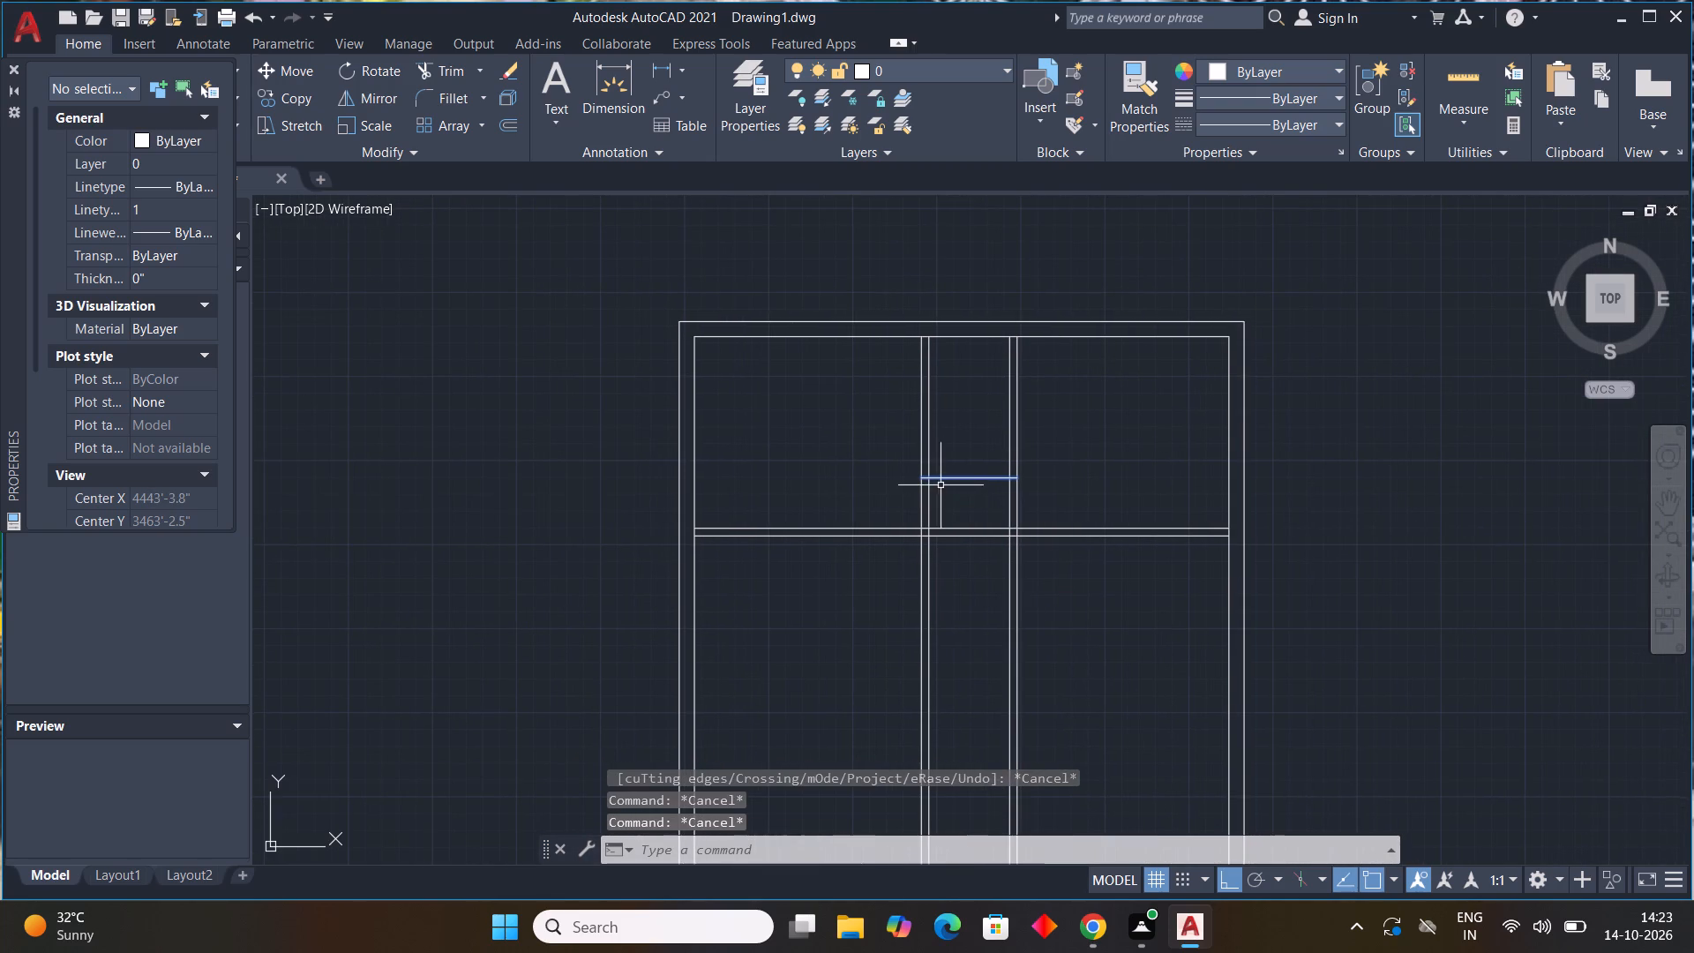
{"action": "left_click", "coordinate": [972, 474]}
{"action": "left_click", "coordinate": [975, 476]}
{"action": "left_click", "coordinate": [971, 477]}
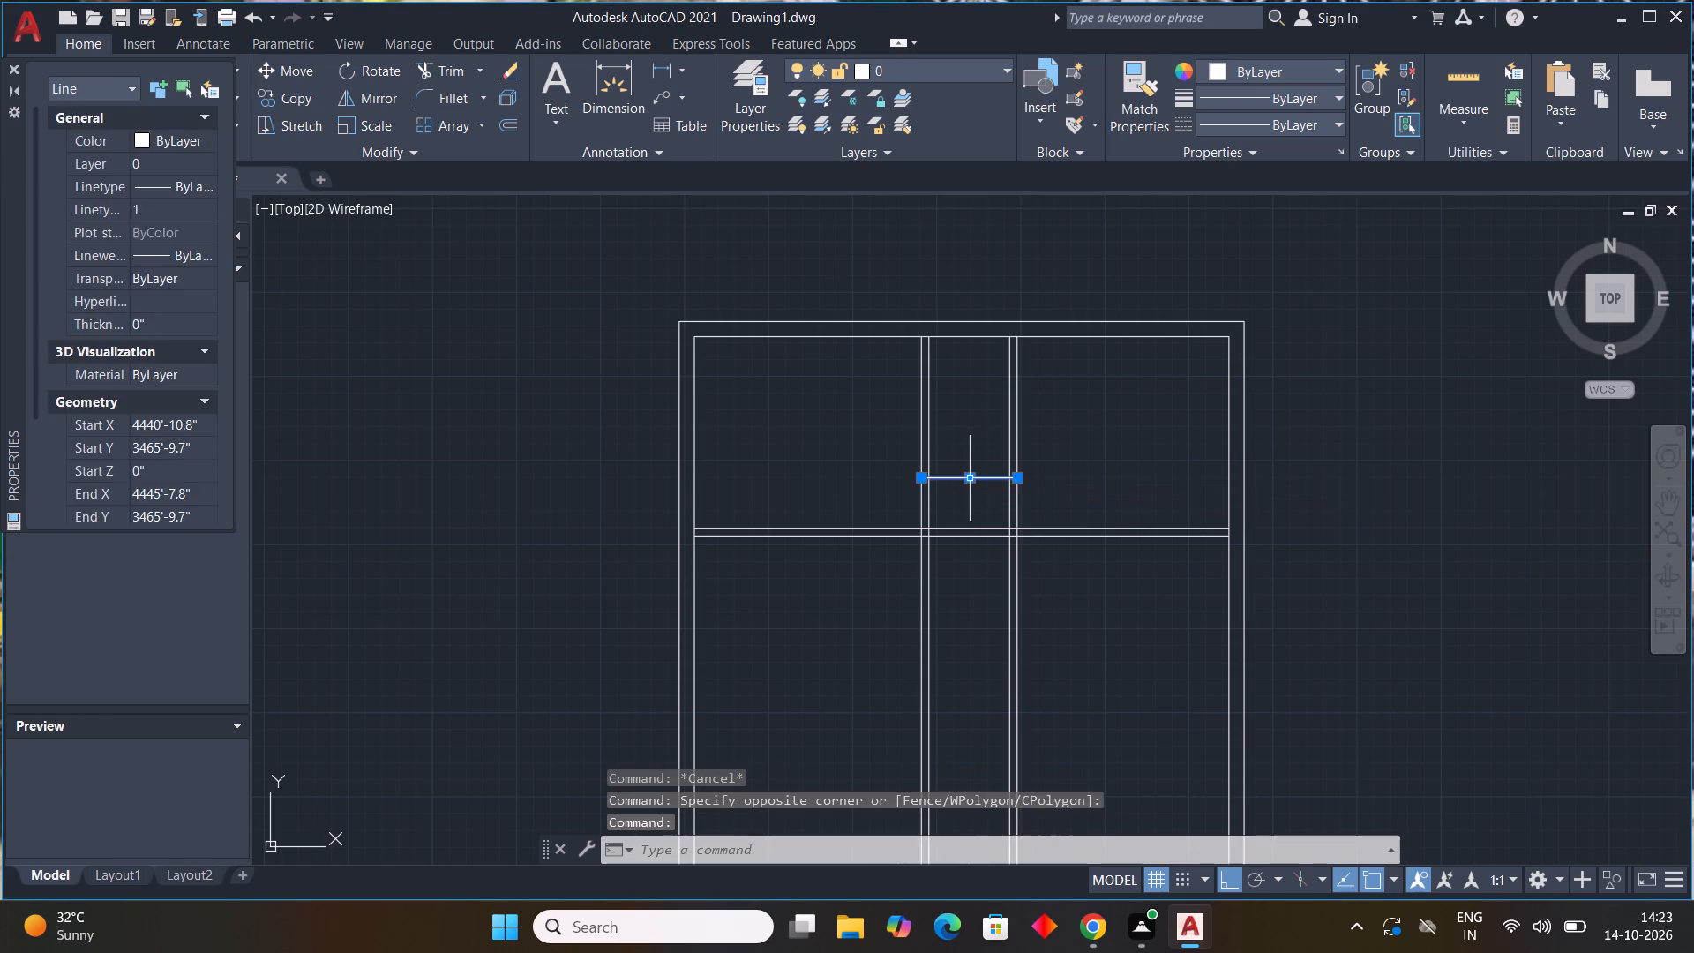
{"action": "key", "text": "Escape"}
{"action": "type", "text": "od"}
{"action": "key", "text": "BackSpace"}
{"action": "type", "text": "ff 4.4"}
{"action": "key", "text": "BackSpace"}
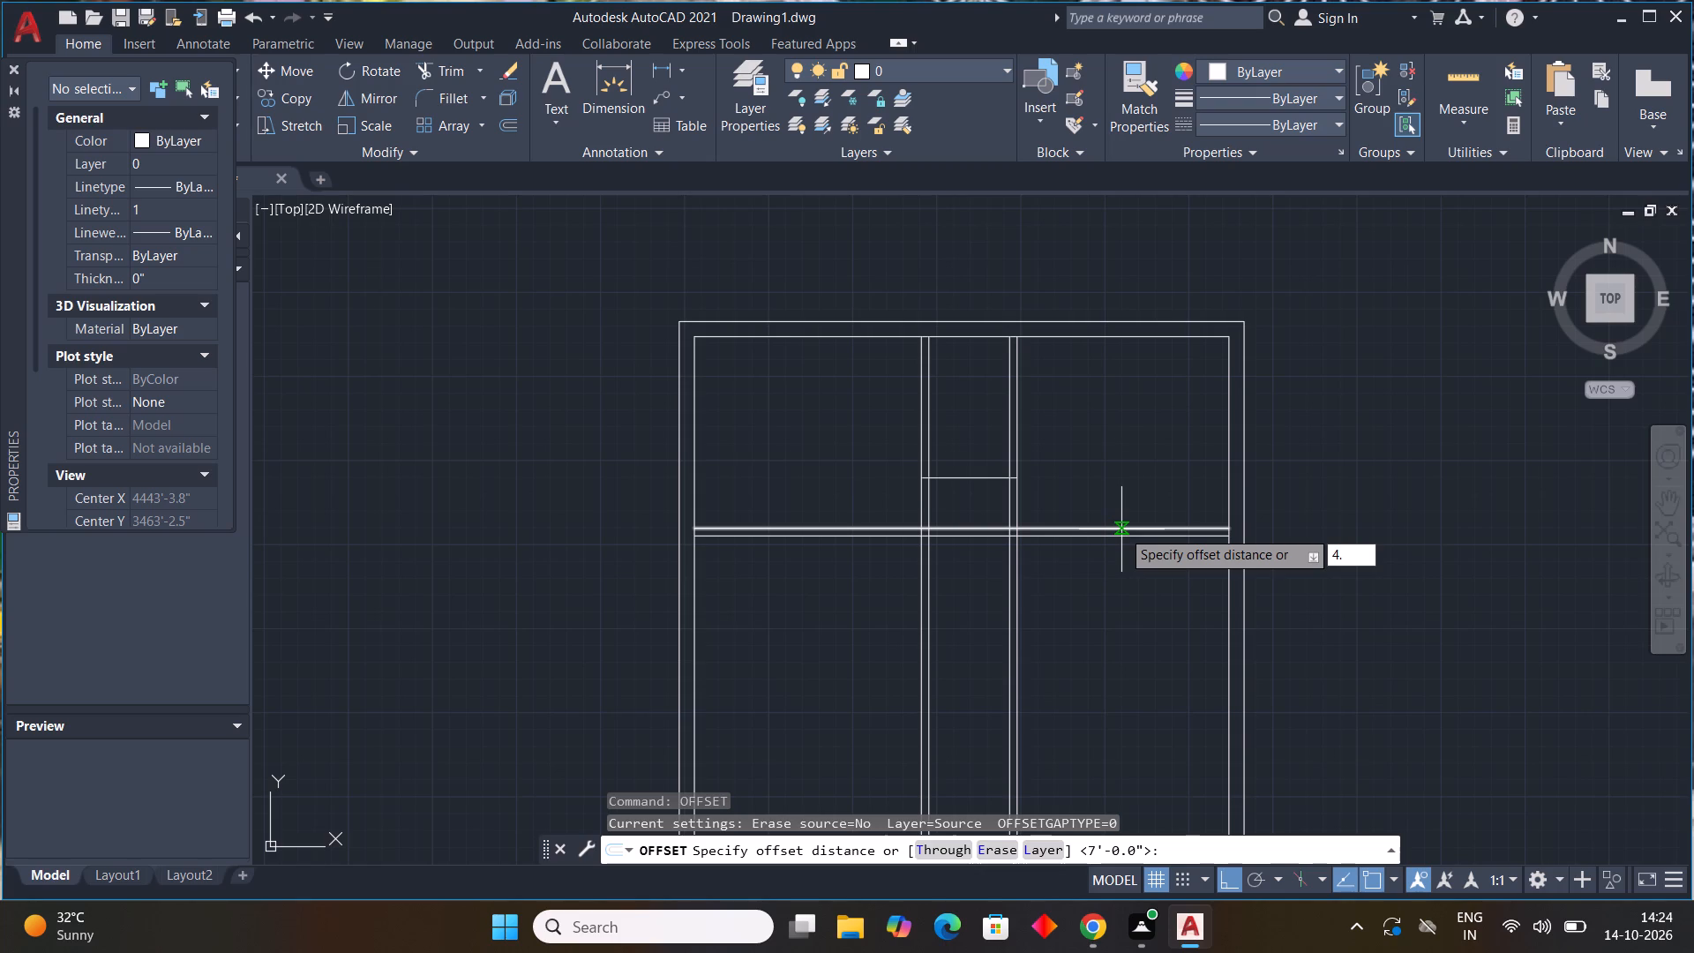
{"action": "type", "text": "5\""}
{"action": "key", "text": "Return"}
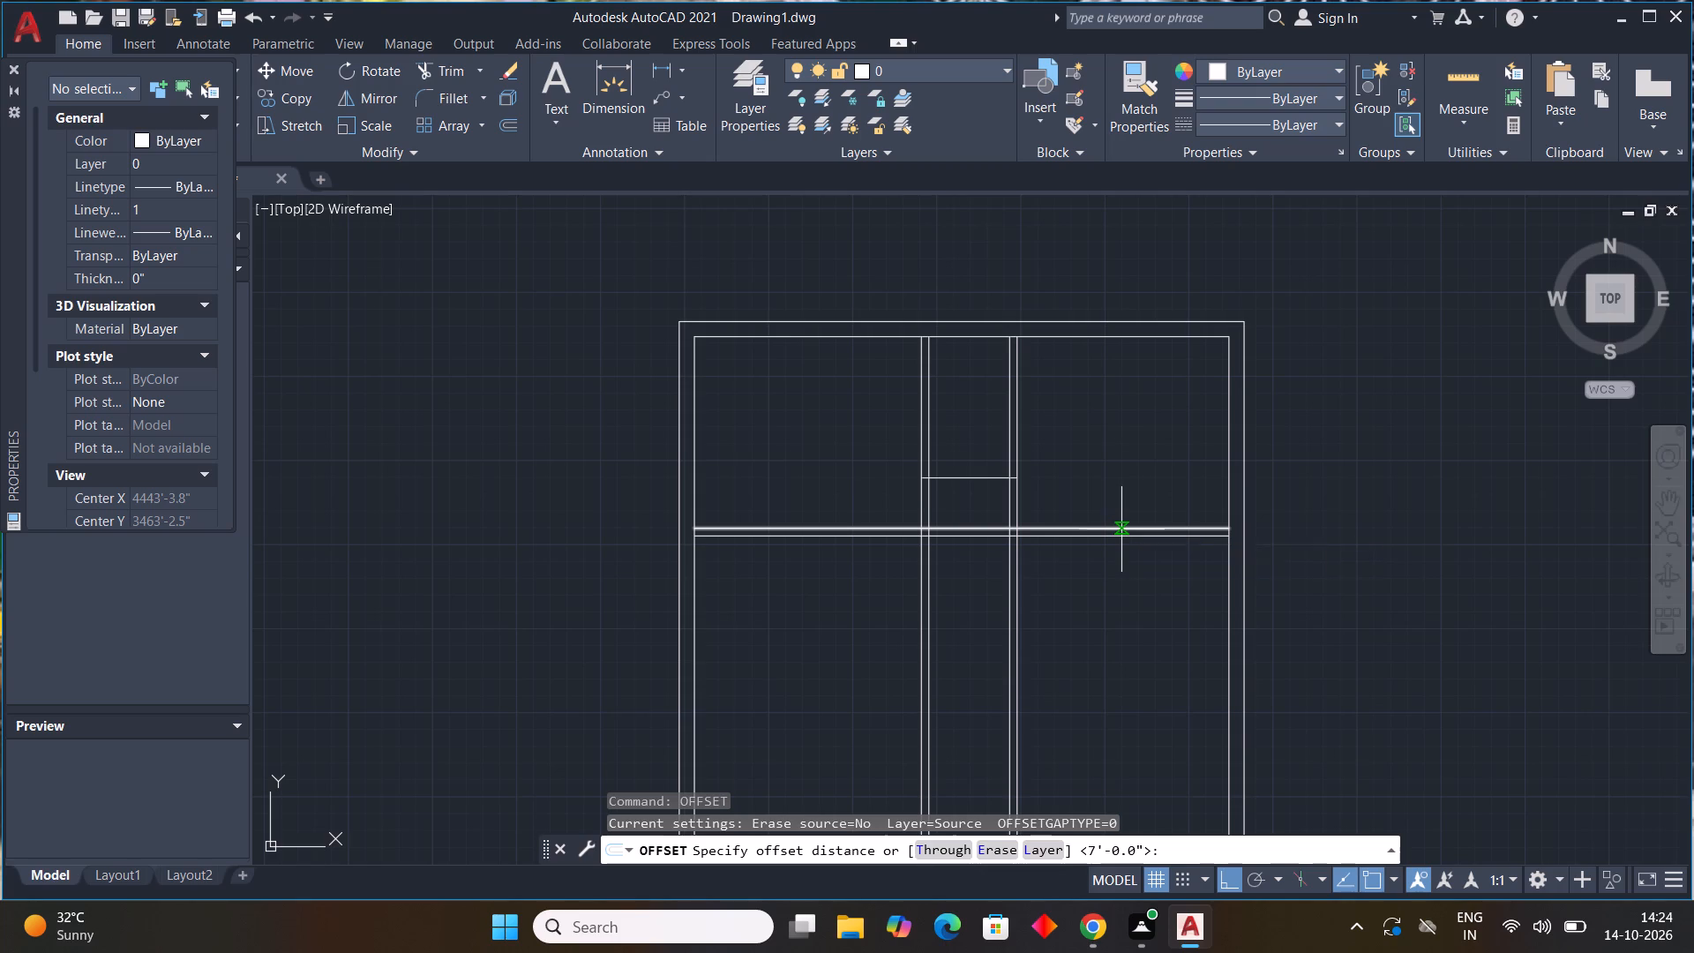
{"action": "left_click", "coordinate": [969, 476]}
{"action": "left_click", "coordinate": [973, 503]}
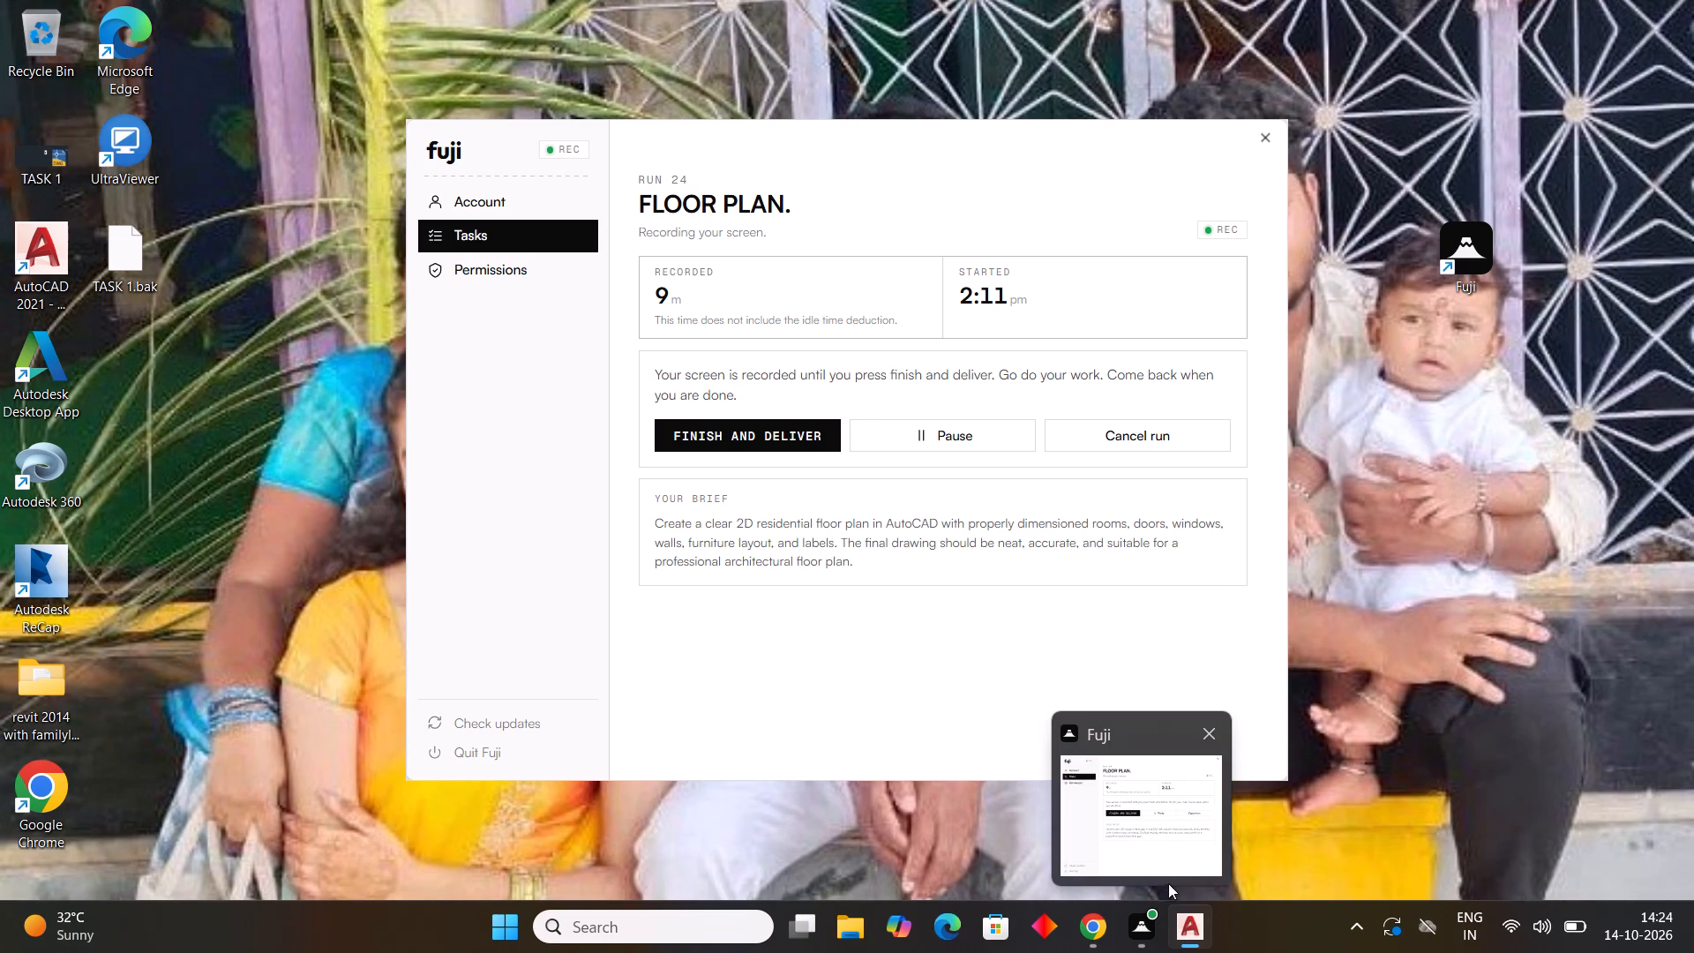
{"action": "left_click", "coordinate": [1214, 796]}
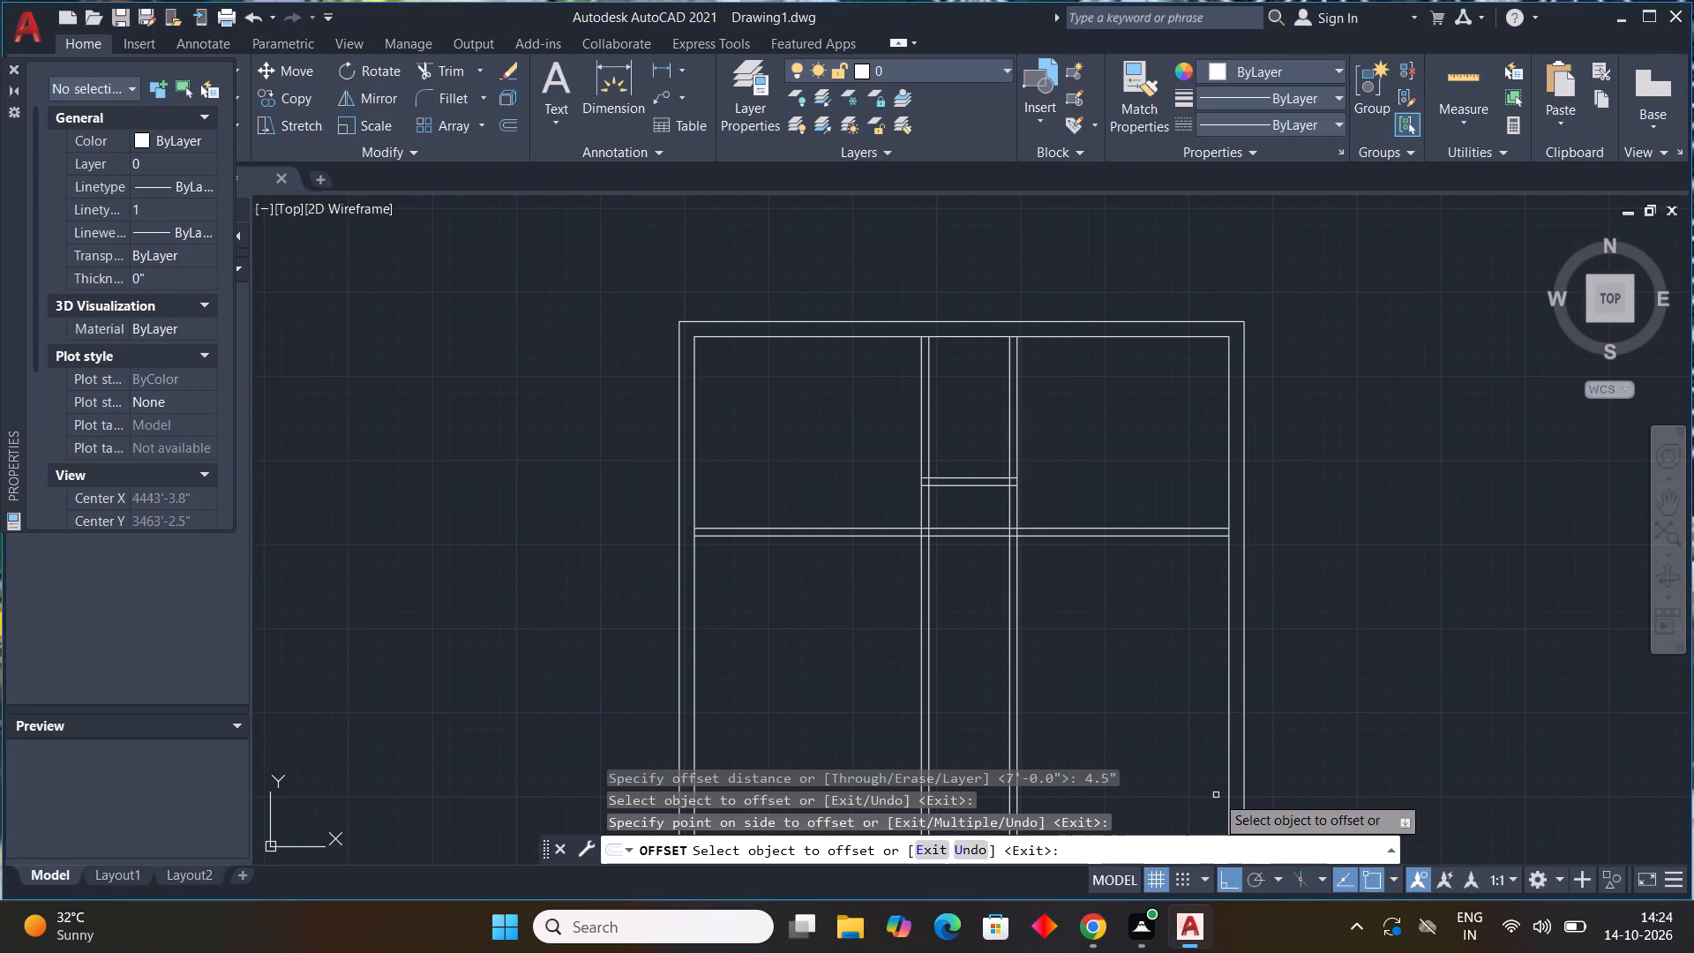
{"action": "scroll", "coordinate": [962, 603], "scroll_direction": "up", "scroll_amount": 3}
{"action": "scroll", "coordinate": [962, 603], "scroll_direction": "down", "scroll_amount": 4}
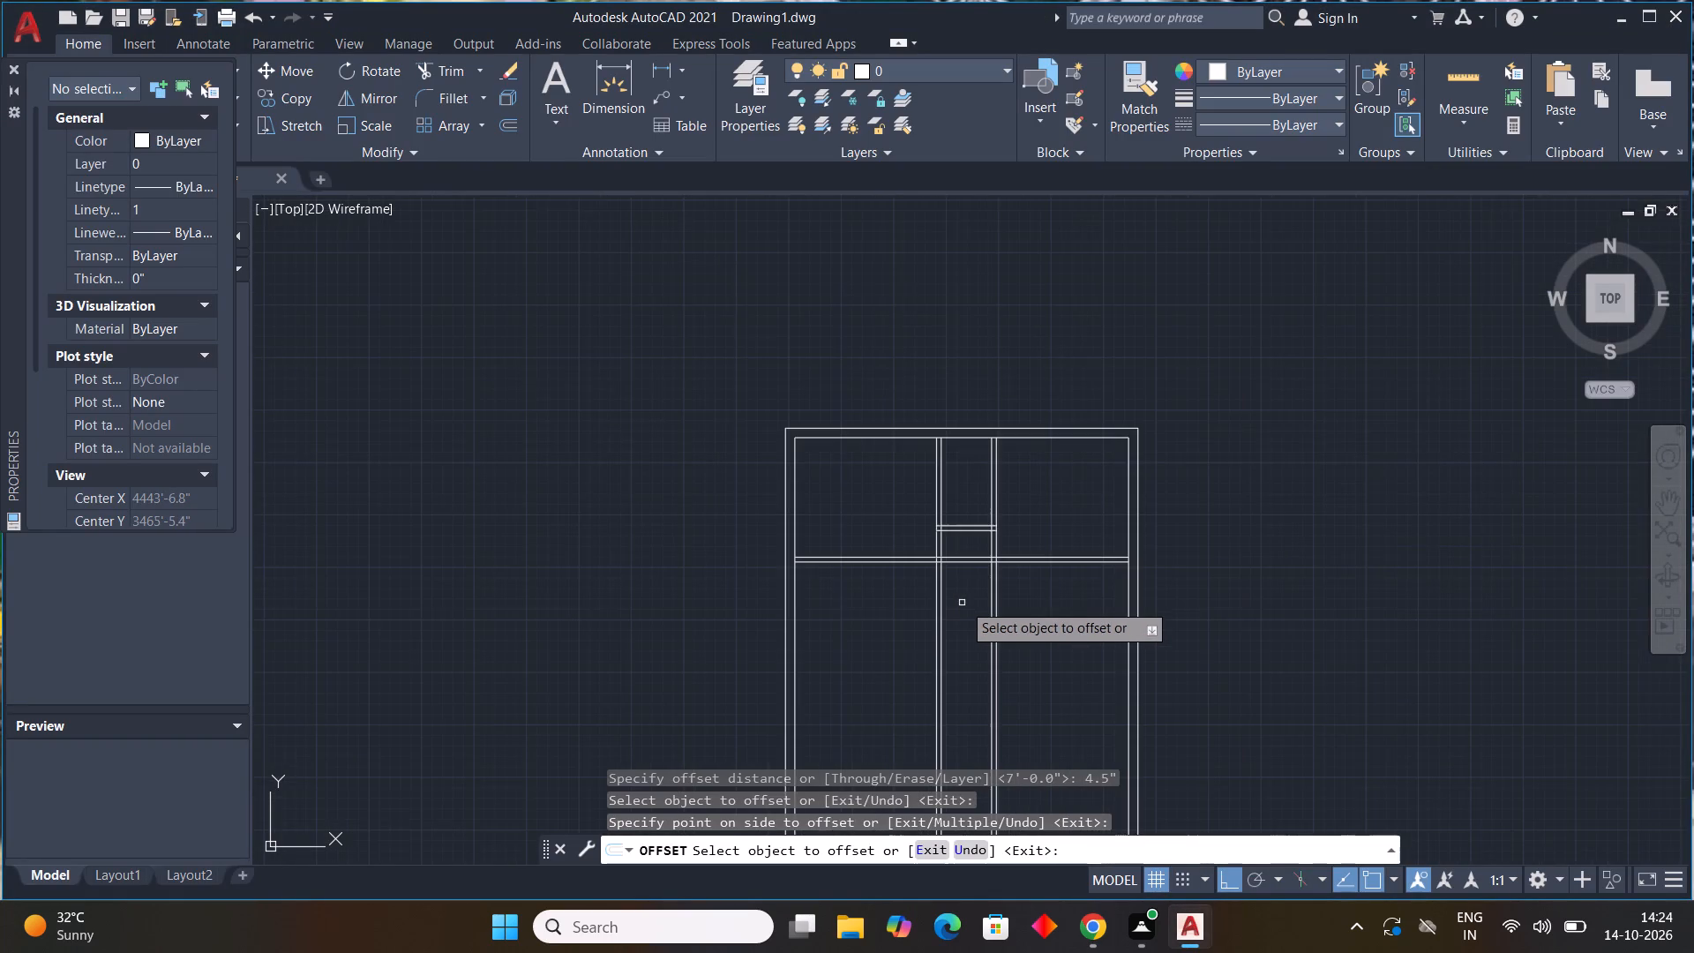
{"action": "middle_click_drag", "start_coordinate": [911, 595], "coordinate": [648, 507]}
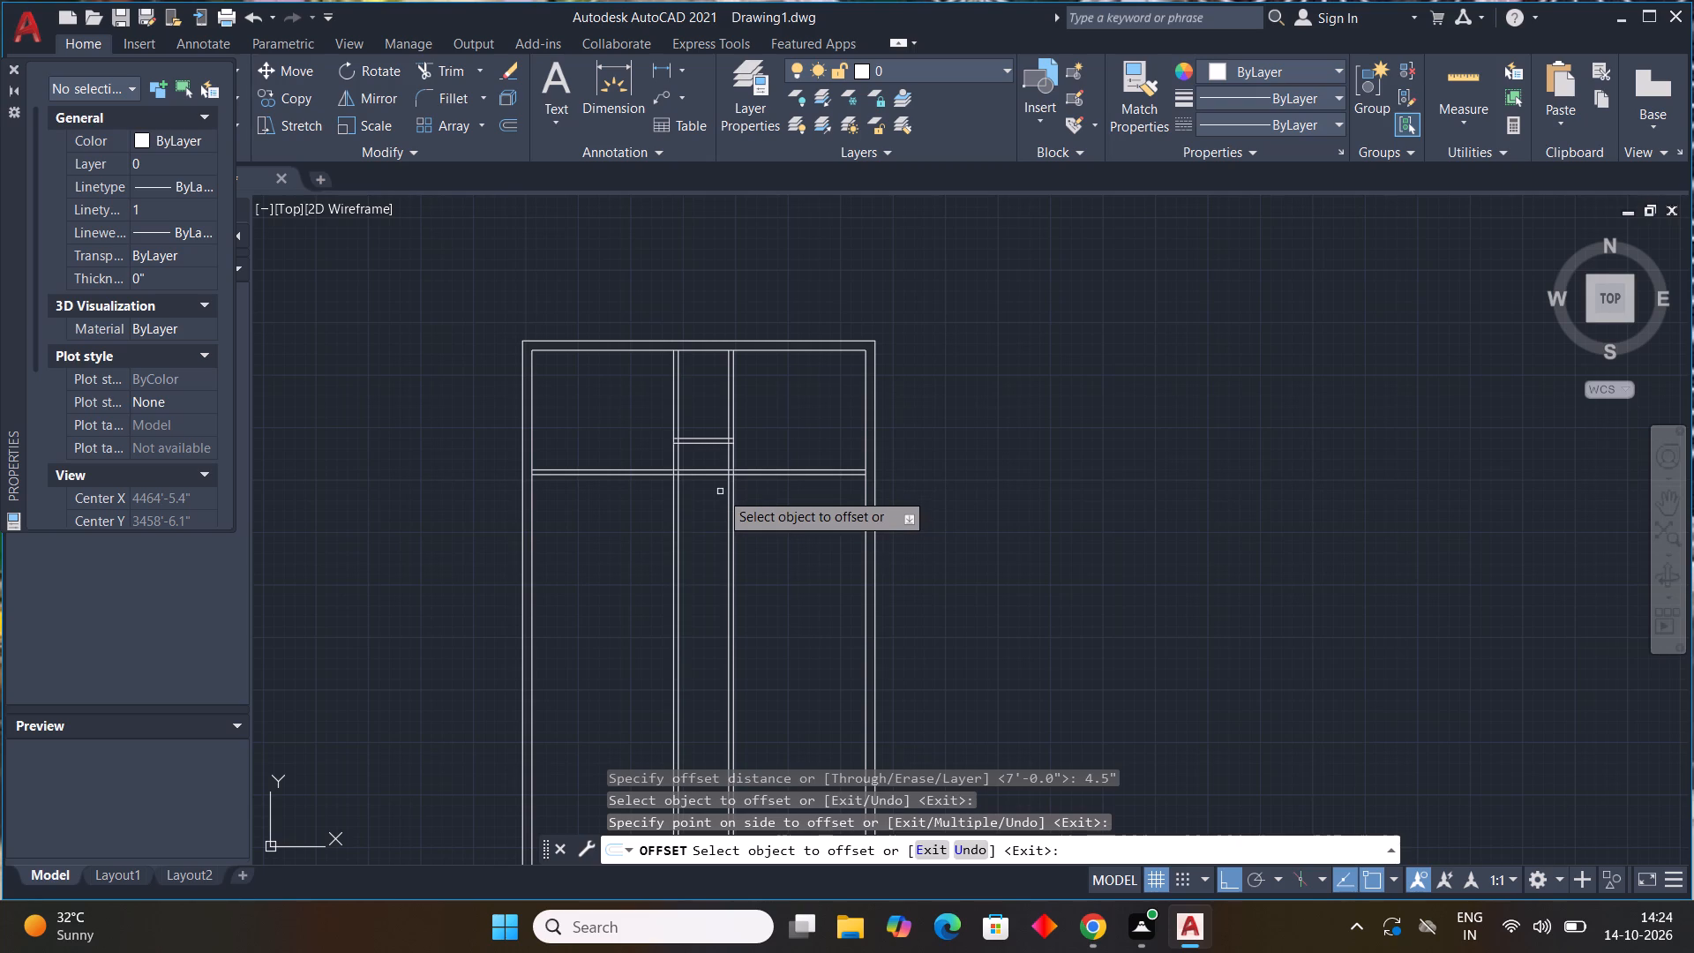
{"action": "key", "text": "Escape"}
{"action": "key", "text": "Escape"}
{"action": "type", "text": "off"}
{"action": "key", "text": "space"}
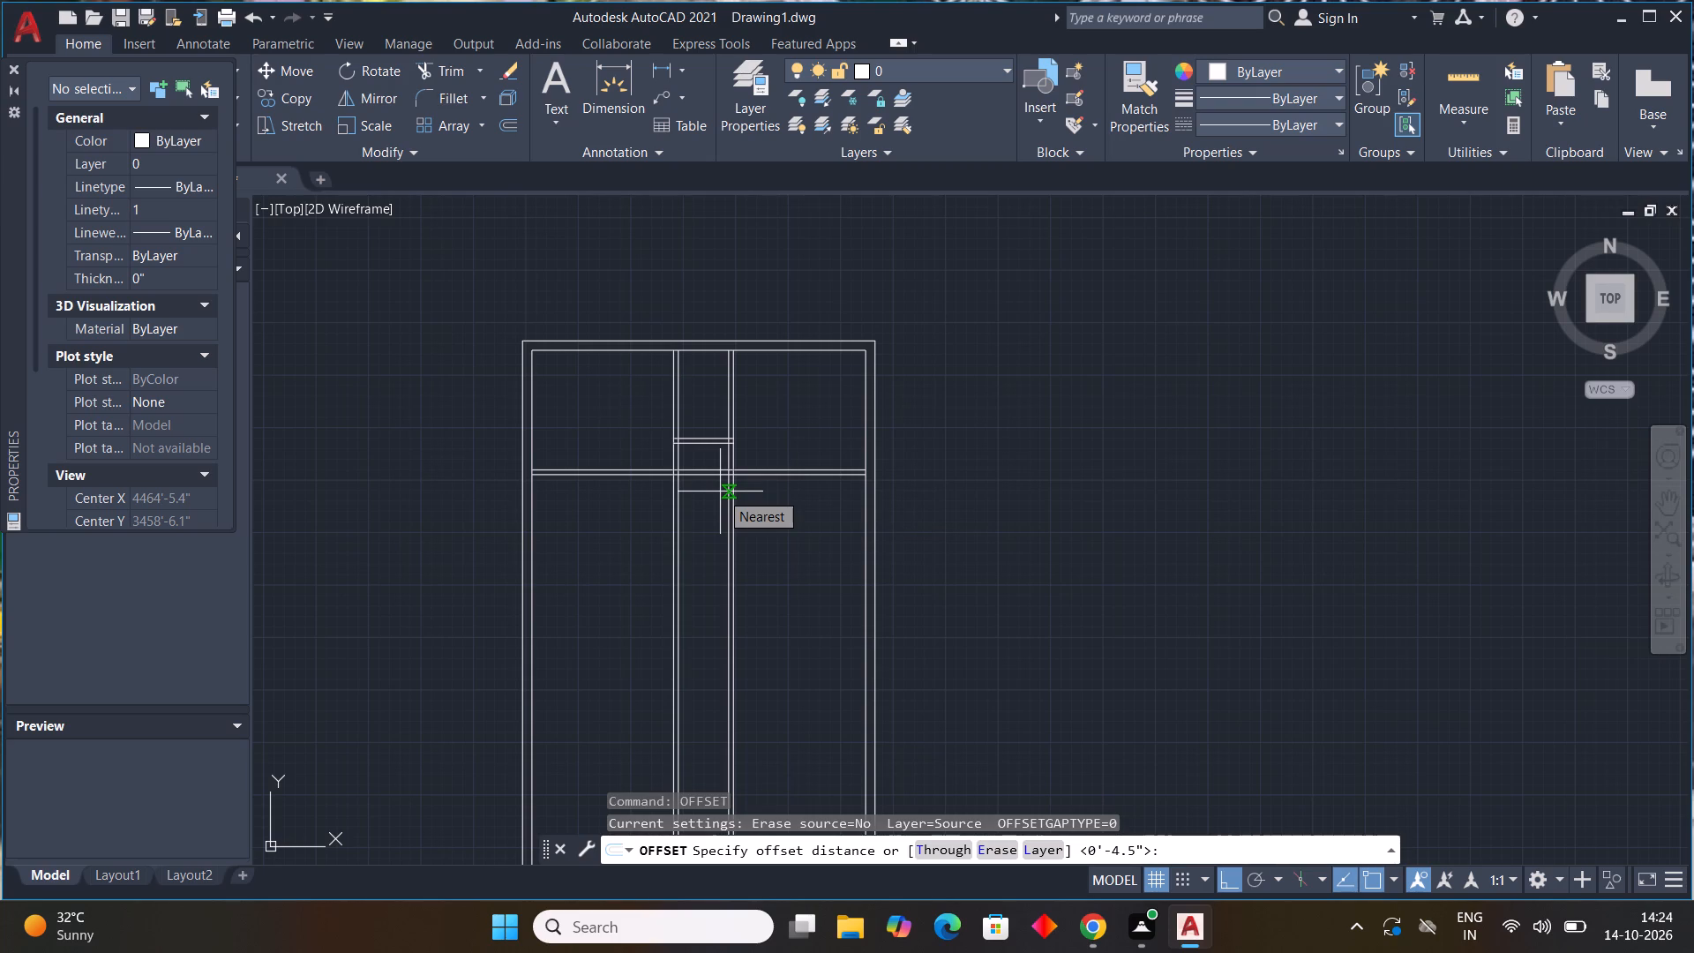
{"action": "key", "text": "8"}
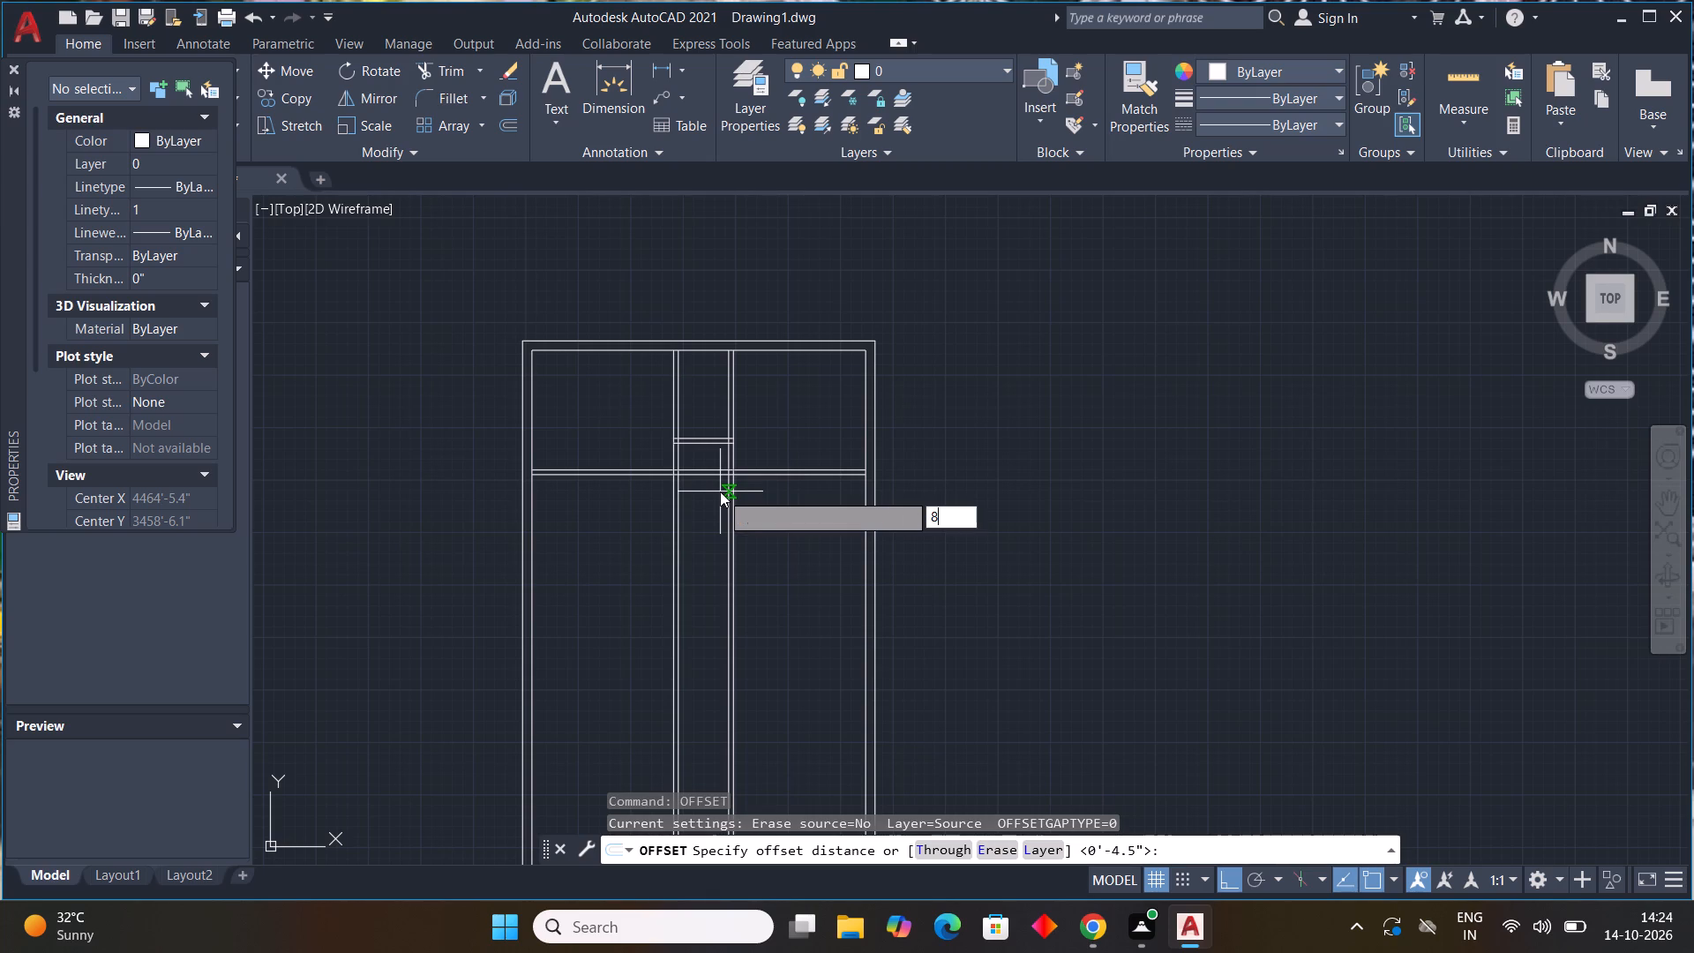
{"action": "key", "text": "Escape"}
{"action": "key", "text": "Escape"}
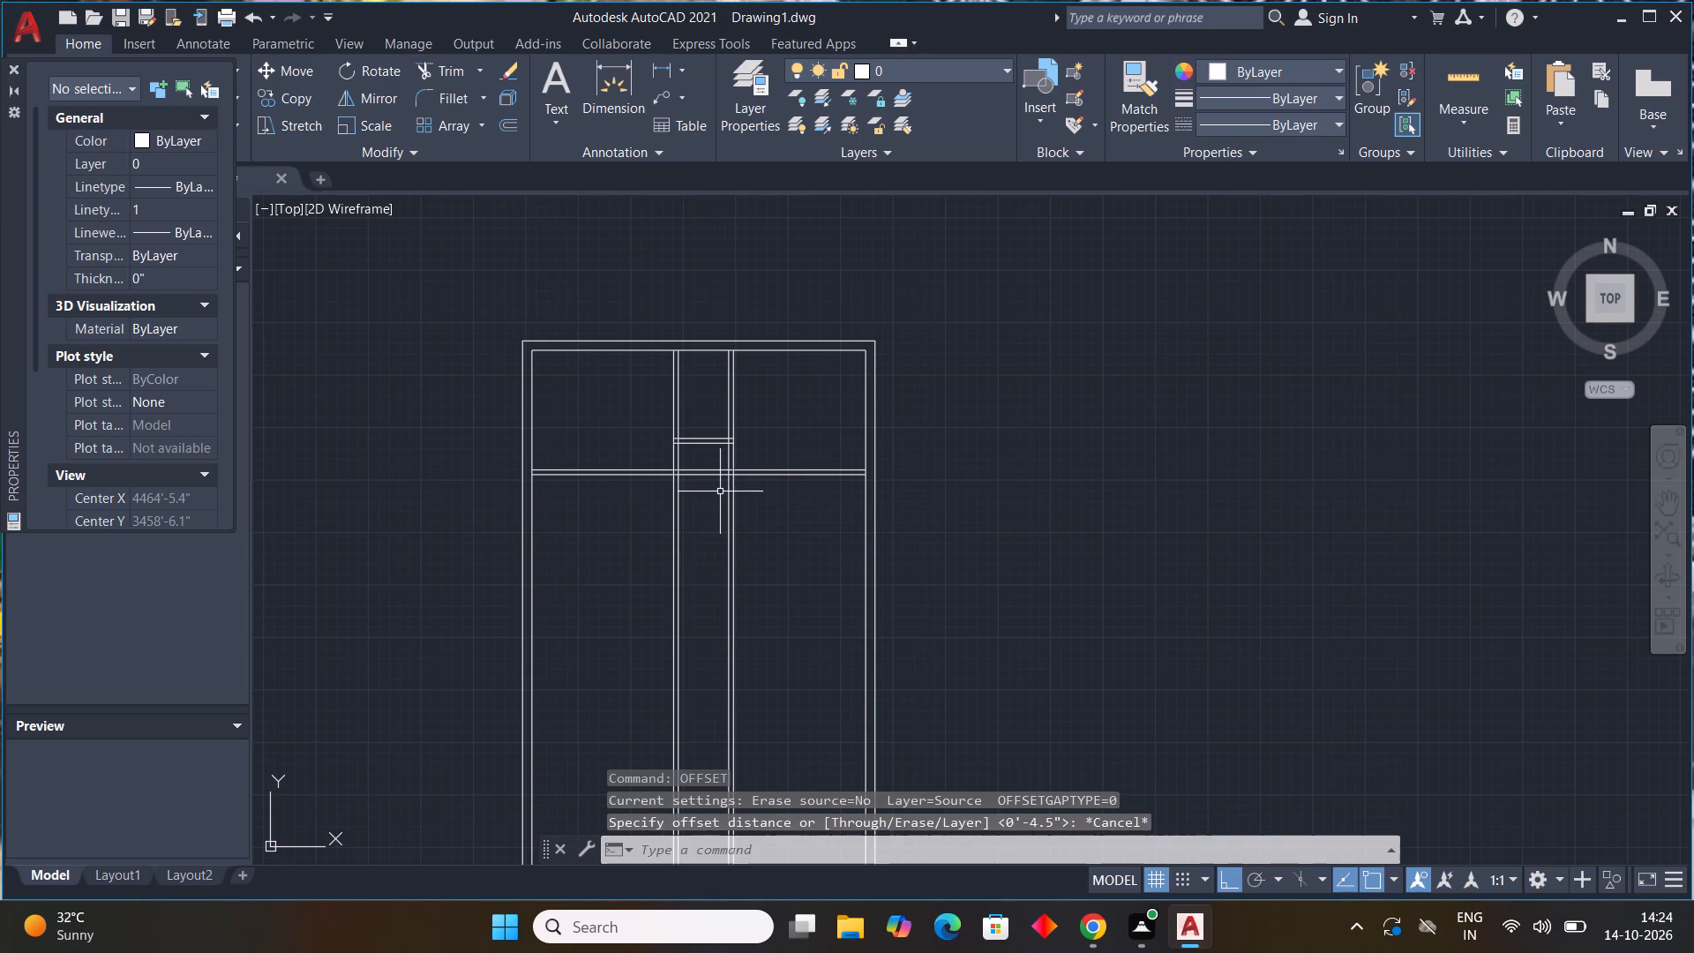
Offset the lower line of the full-width horizontal partition 8'2" downward across the plan.
{"action": "type", "text": "off"}
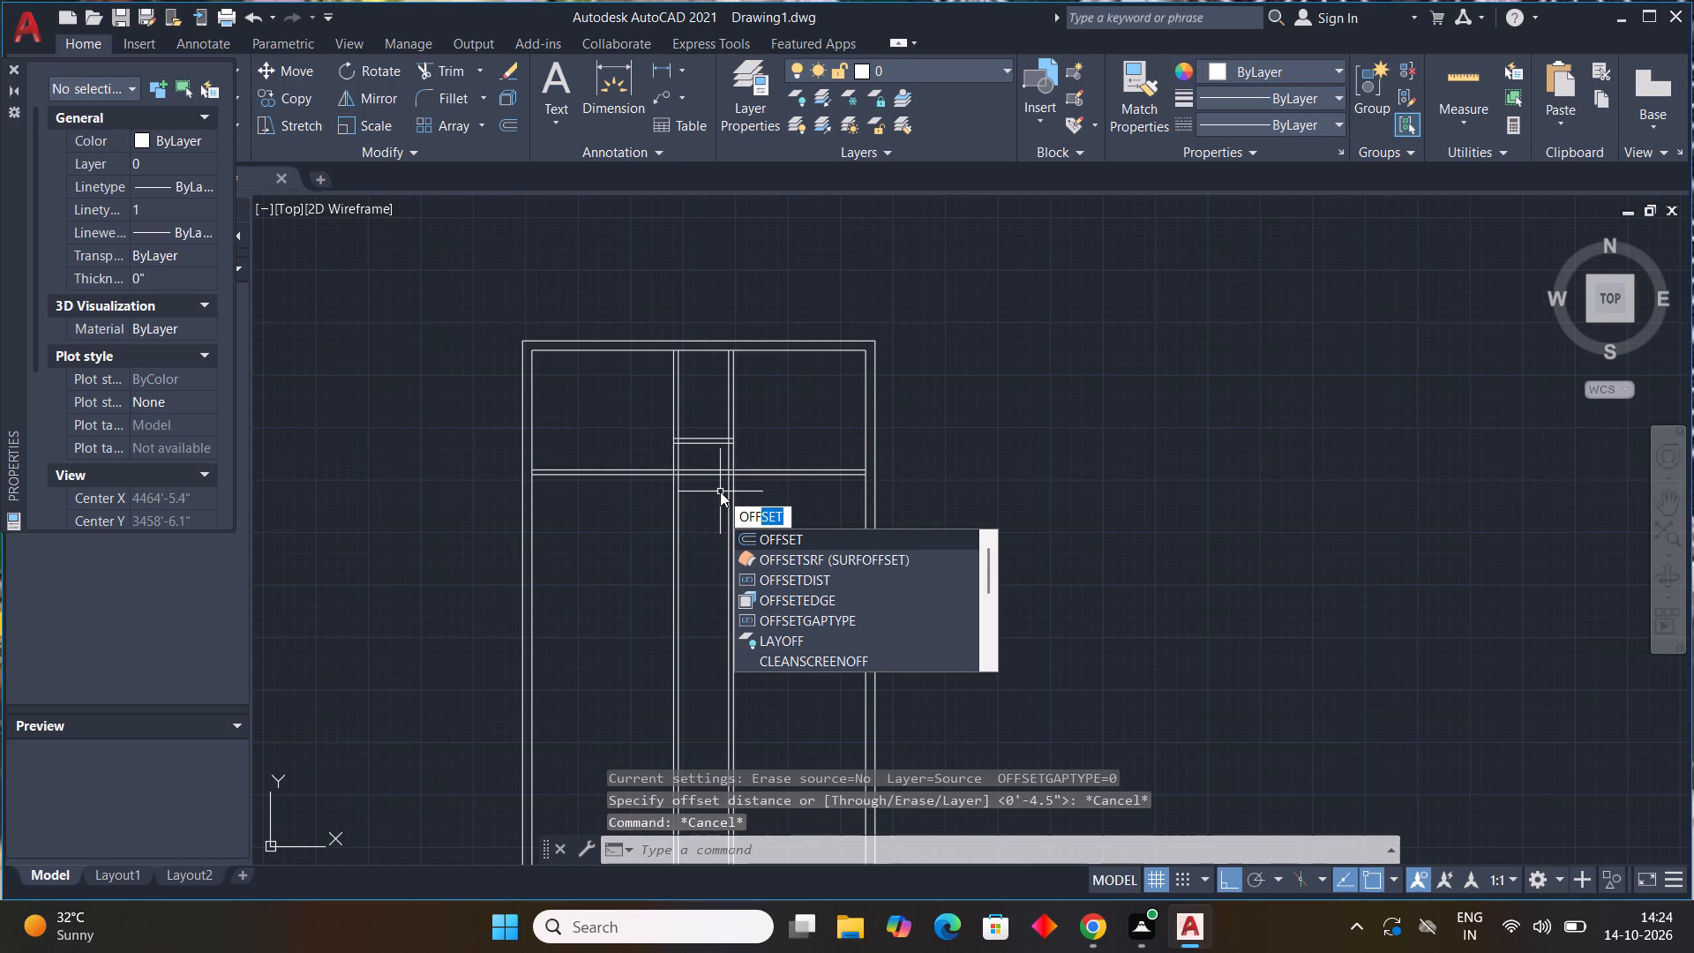
{"action": "key", "text": "space"}
{"action": "type", "text": "8'"}
{"action": "type", "text": "2\""}
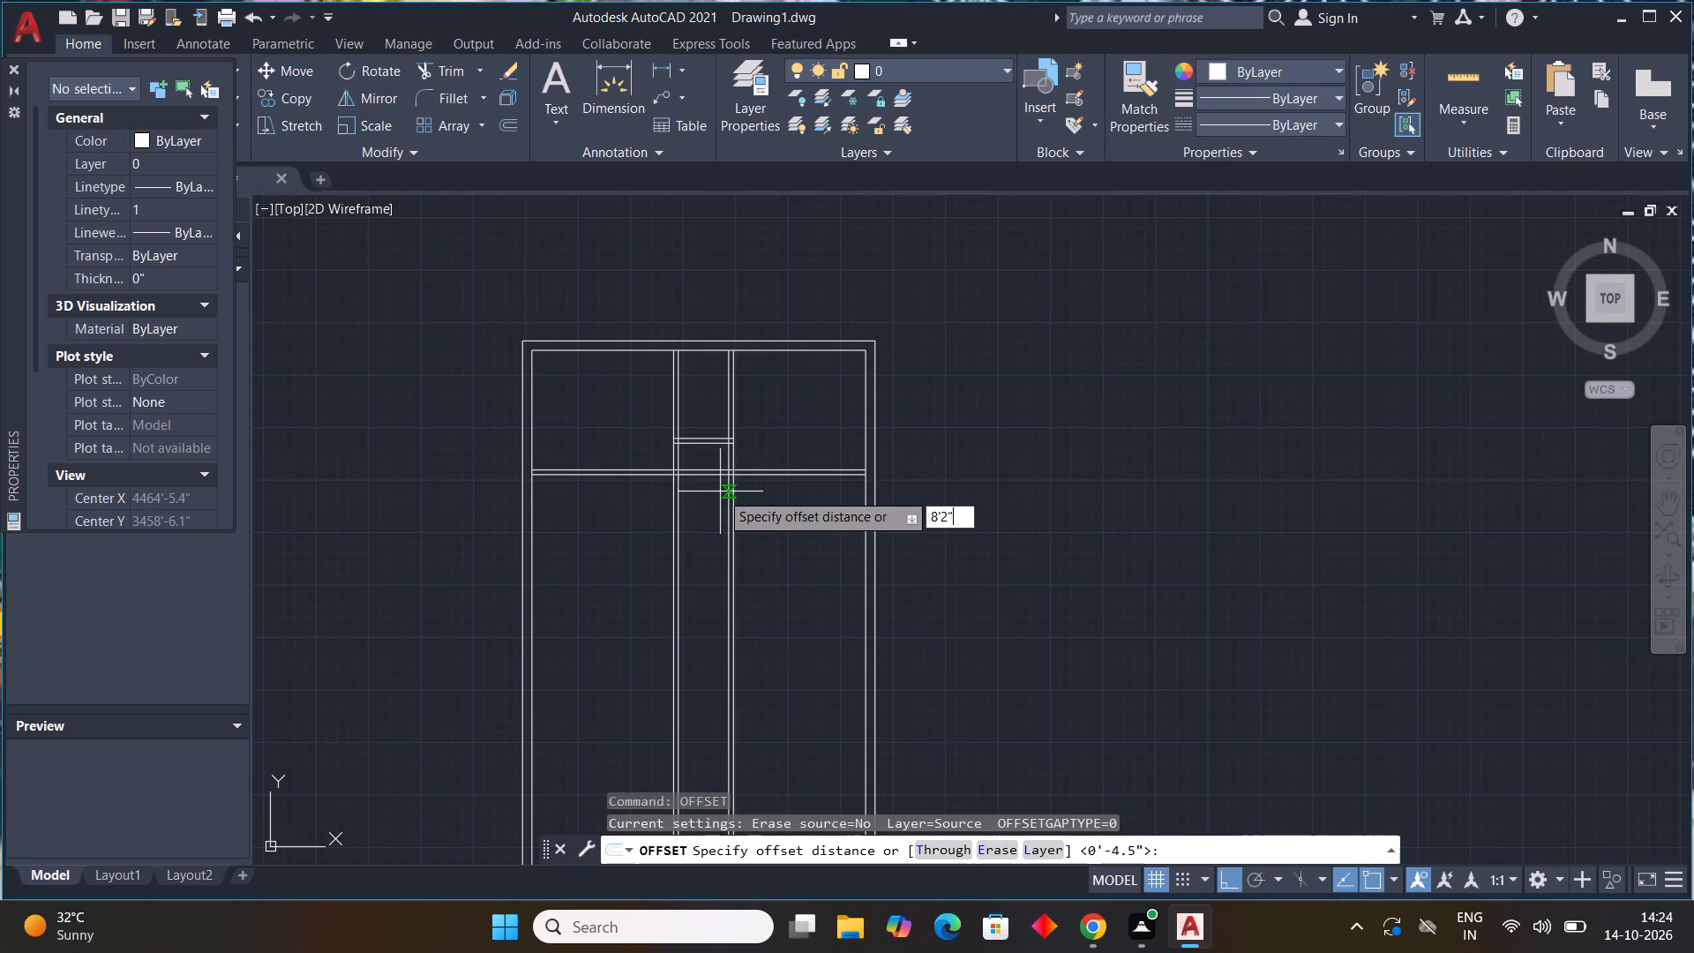
{"action": "key", "text": "Return"}
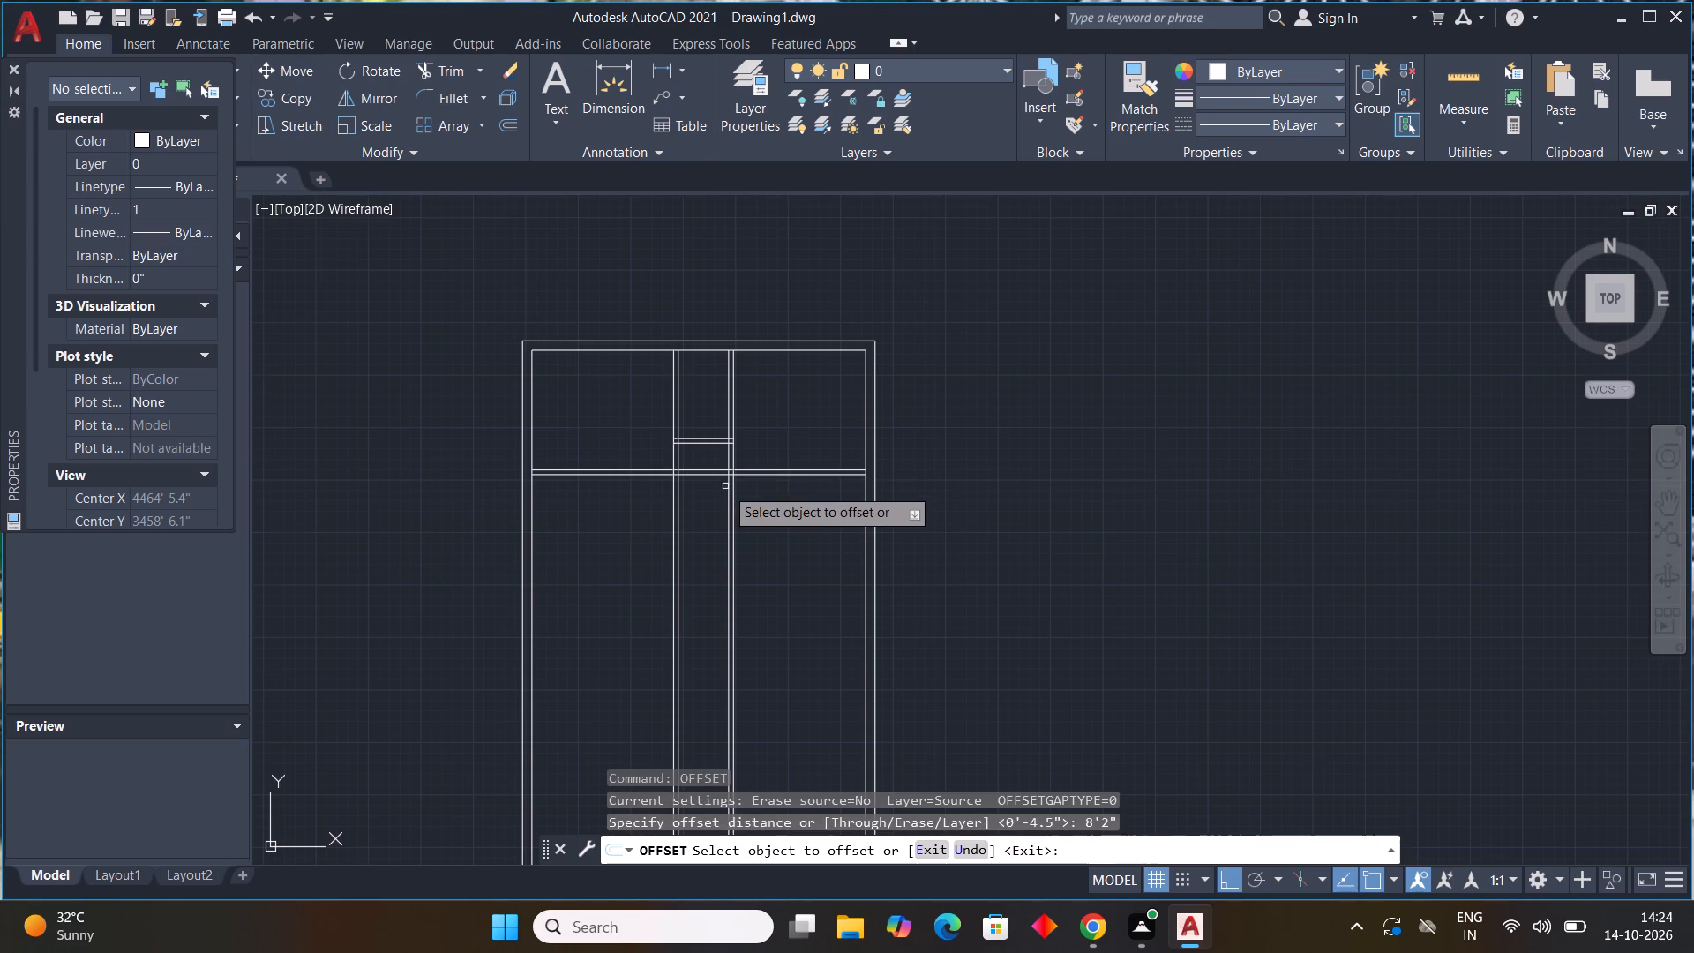
{"action": "scroll", "coordinate": [725, 488], "scroll_direction": "up", "scroll_amount": 3}
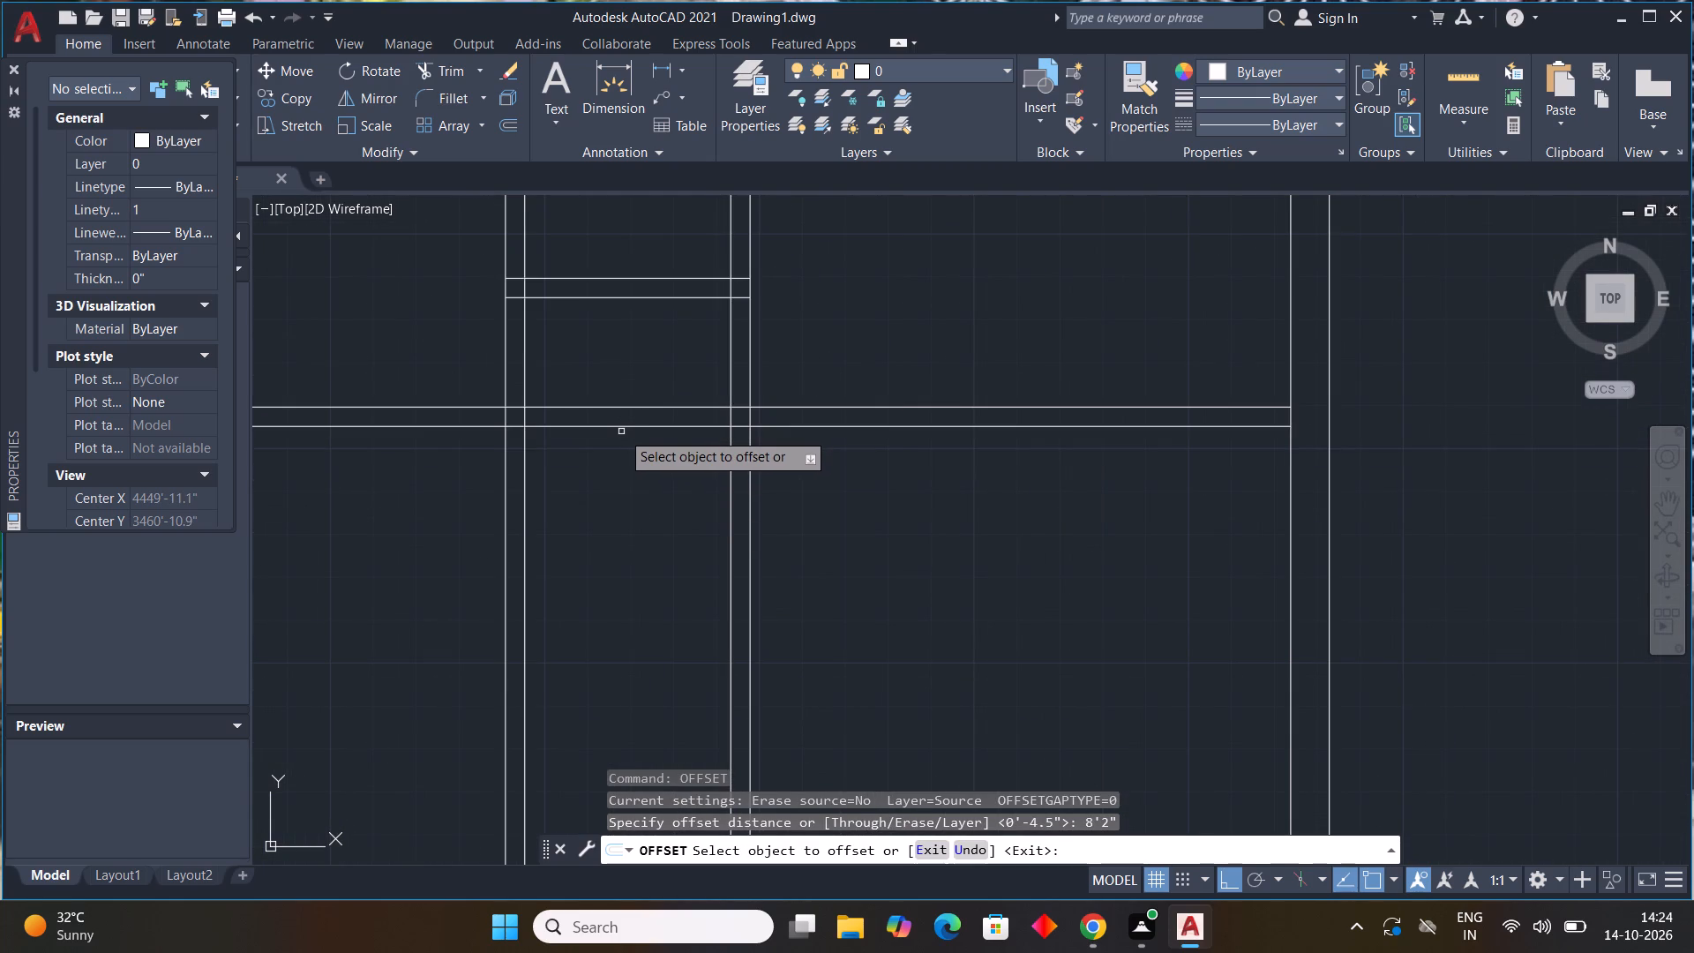
{"action": "left_click_drag", "start_coordinate": [621, 425], "coordinate": [625, 436]}
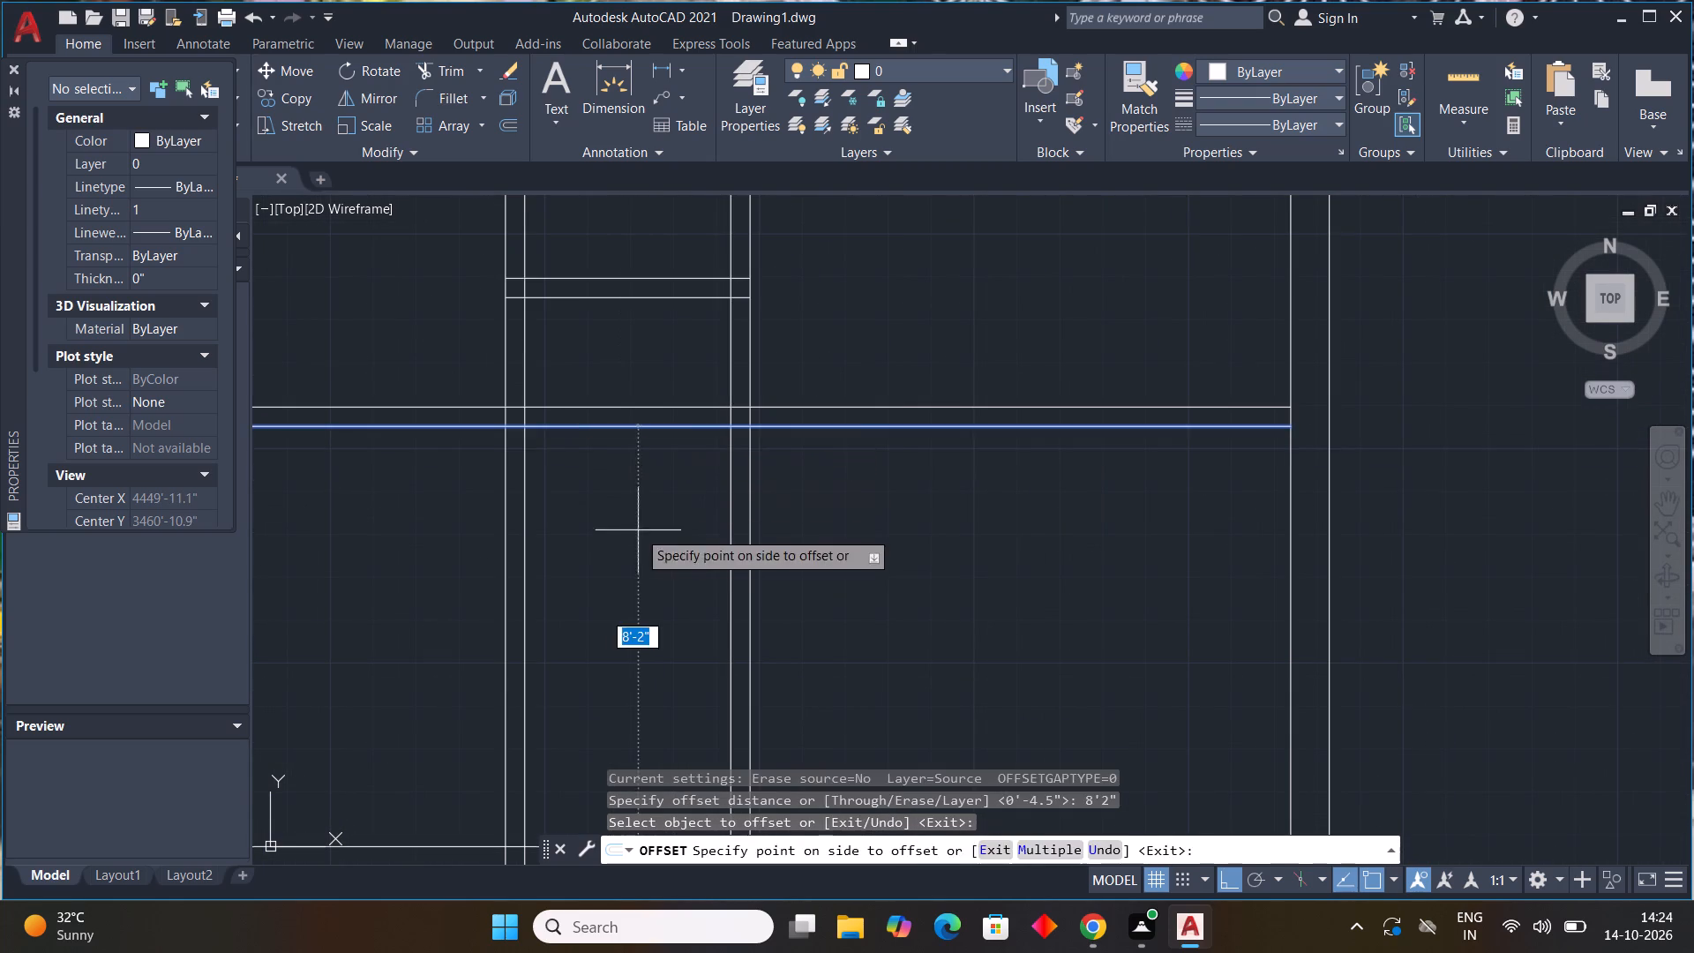
{"action": "left_click", "coordinate": [639, 535]}
{"action": "scroll", "coordinate": [645, 540], "scroll_direction": "down", "scroll_amount": 4}
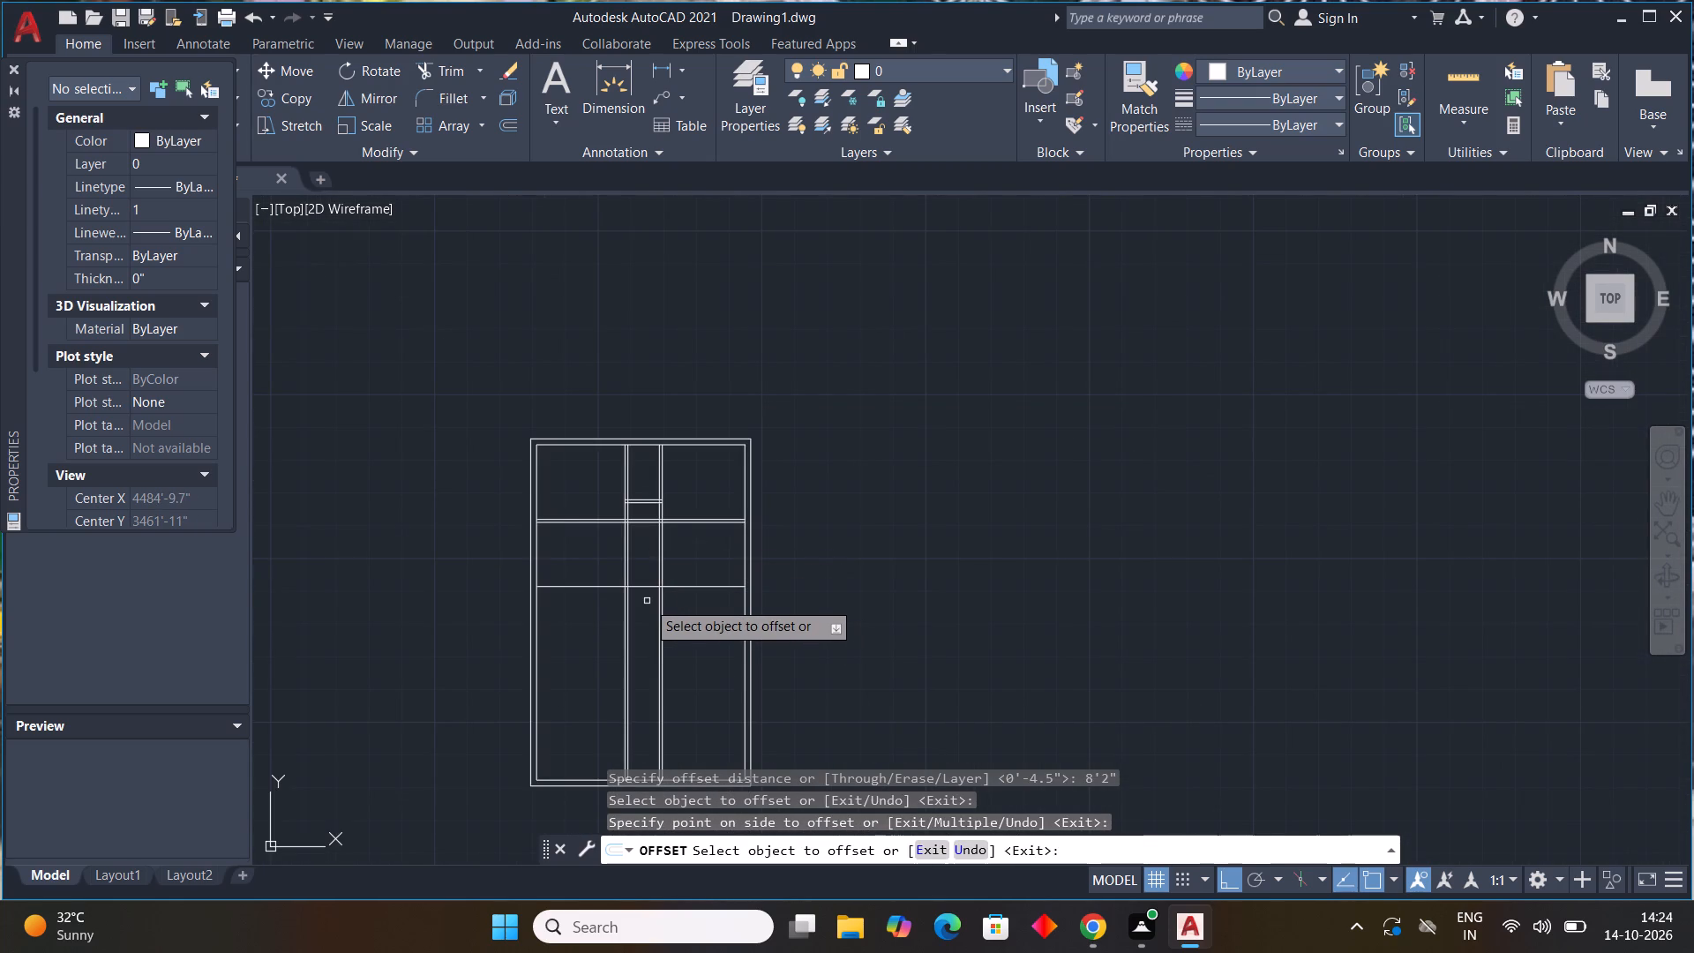
{"action": "key", "text": "Escape"}
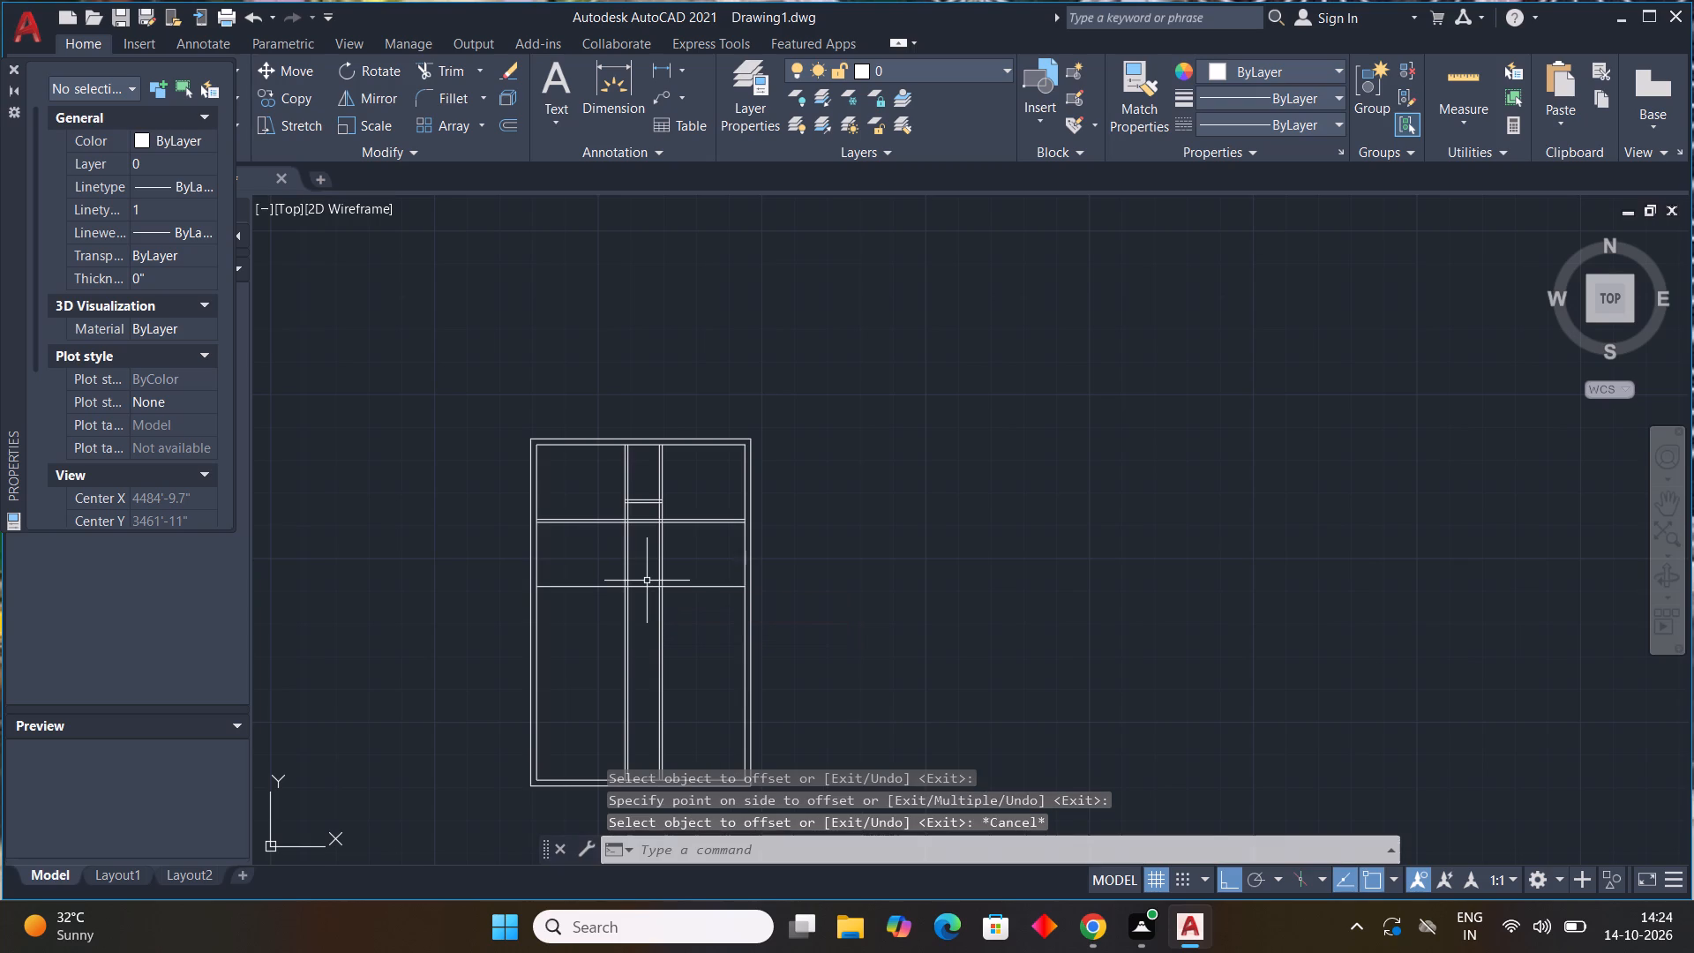
Undo the 8'2" offset of the full-width horizontal partition's lower line.
{"action": "key", "text": "space"}
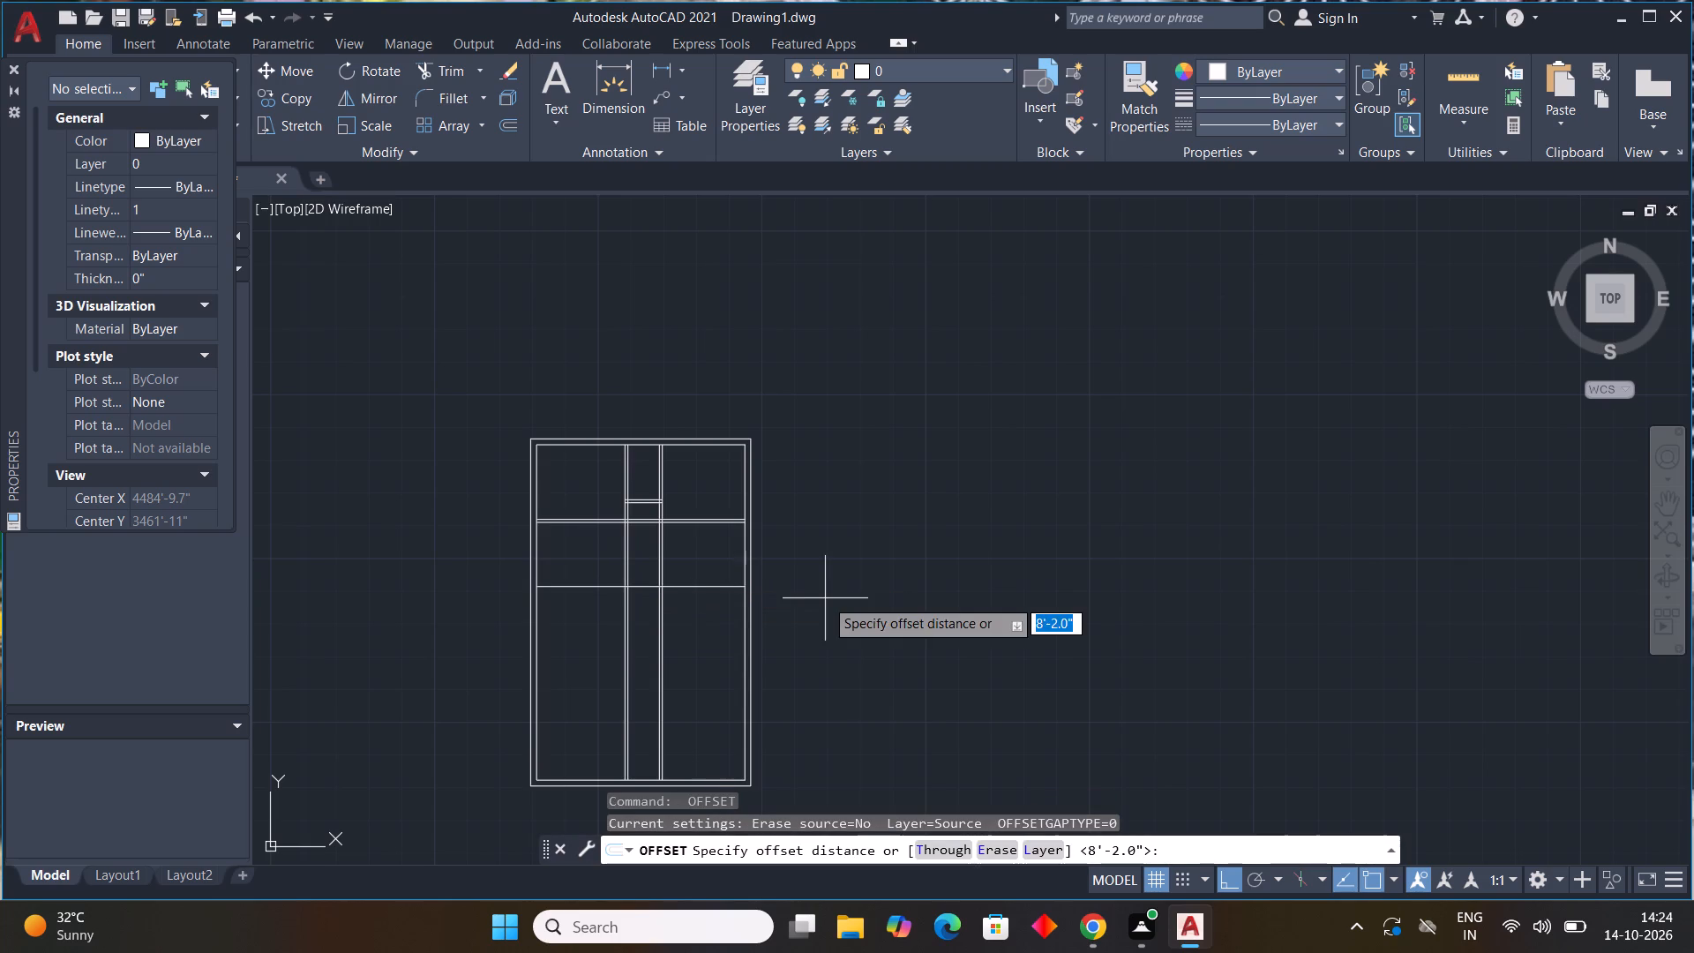
{"action": "middle_click_drag", "start_coordinate": [903, 664], "coordinate": [963, 660]}
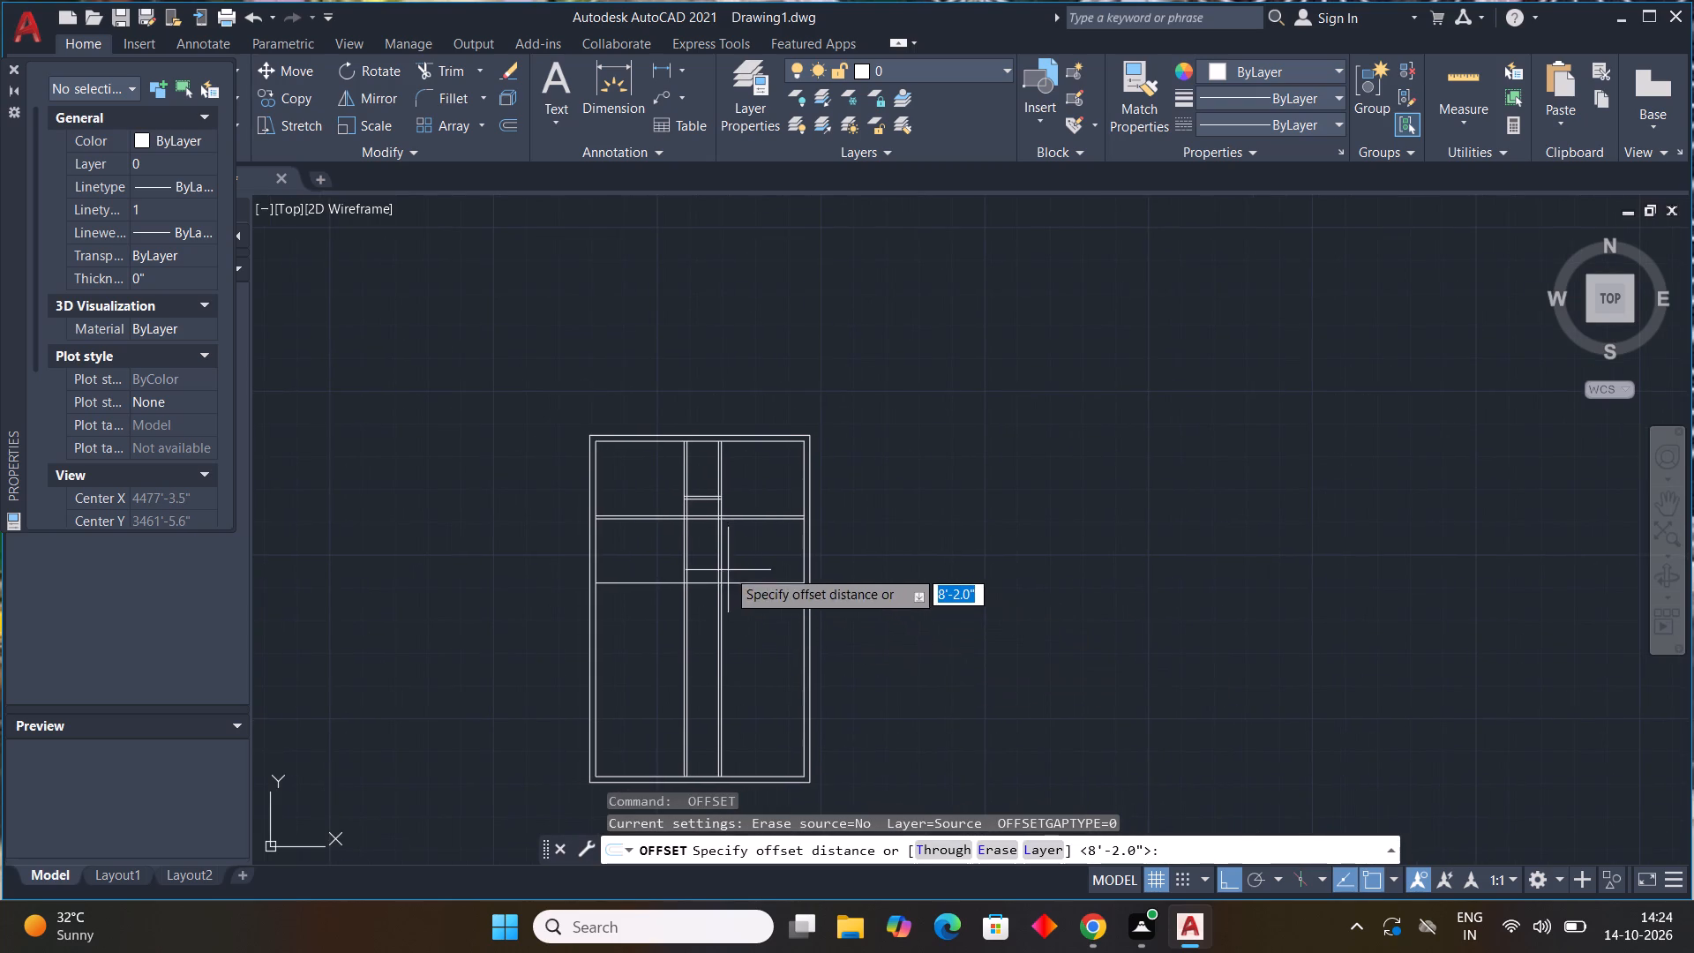
{"action": "scroll", "coordinate": [704, 541], "scroll_direction": "up", "scroll_amount": 2}
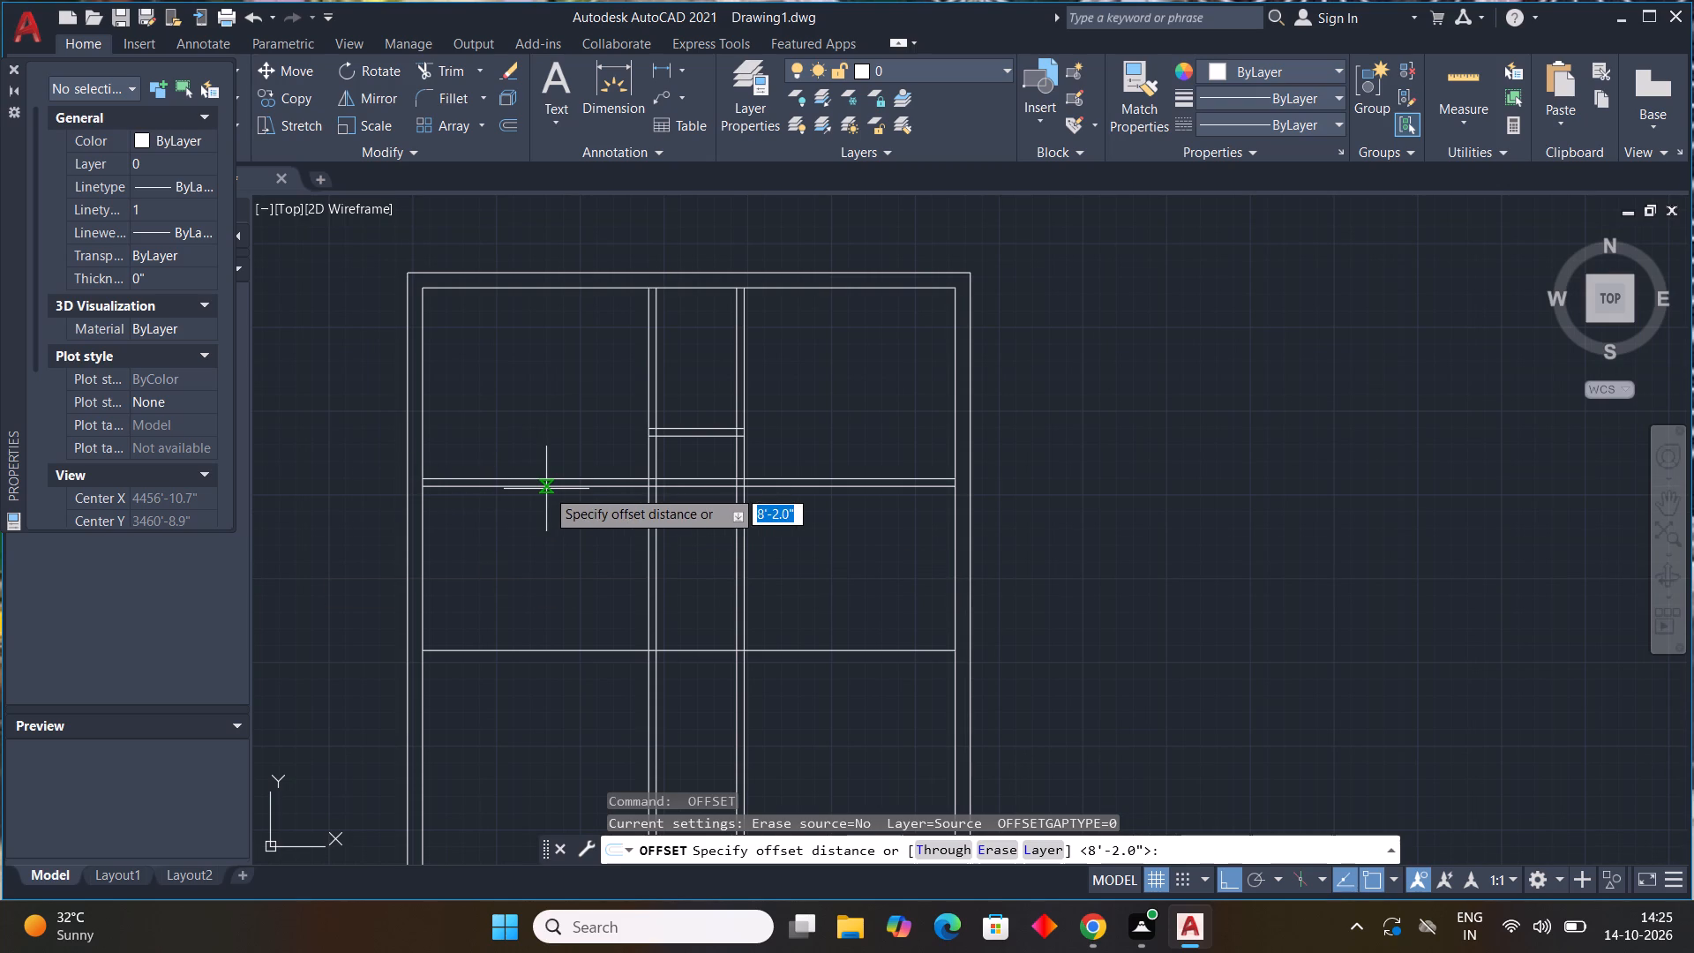
{"action": "key", "text": "ctrl+z"}
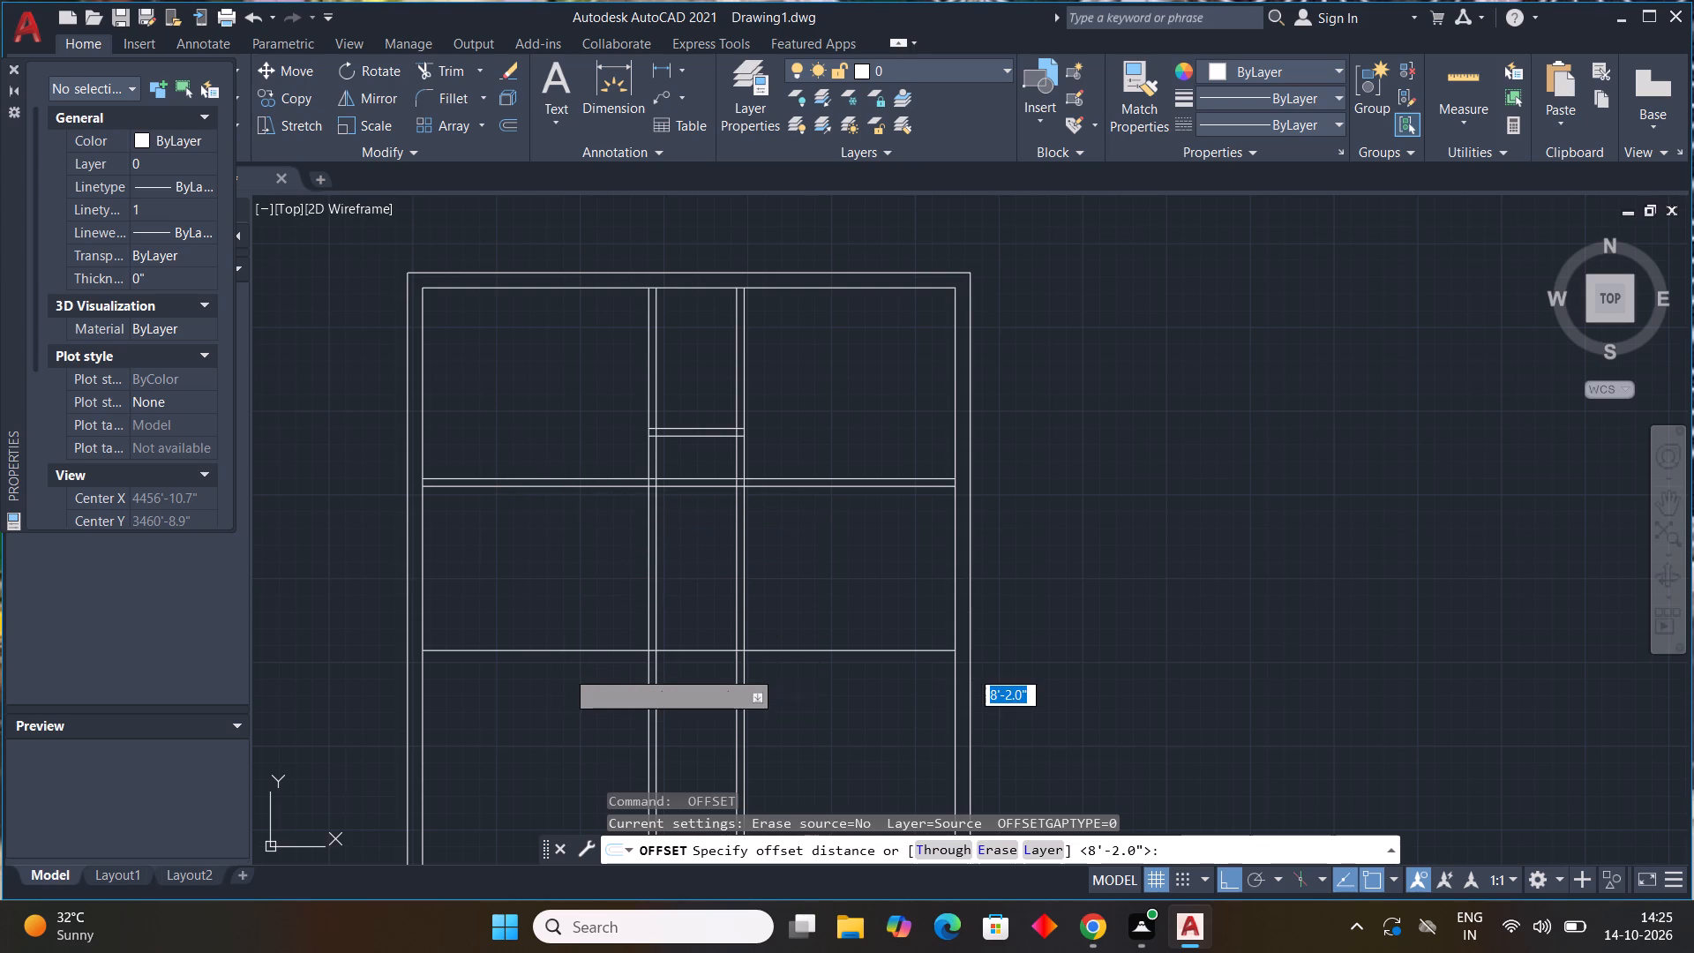
{"action": "key", "text": "ctrl+z"}
{"action": "key", "text": "Escape"}
{"action": "key", "text": "Escape"}
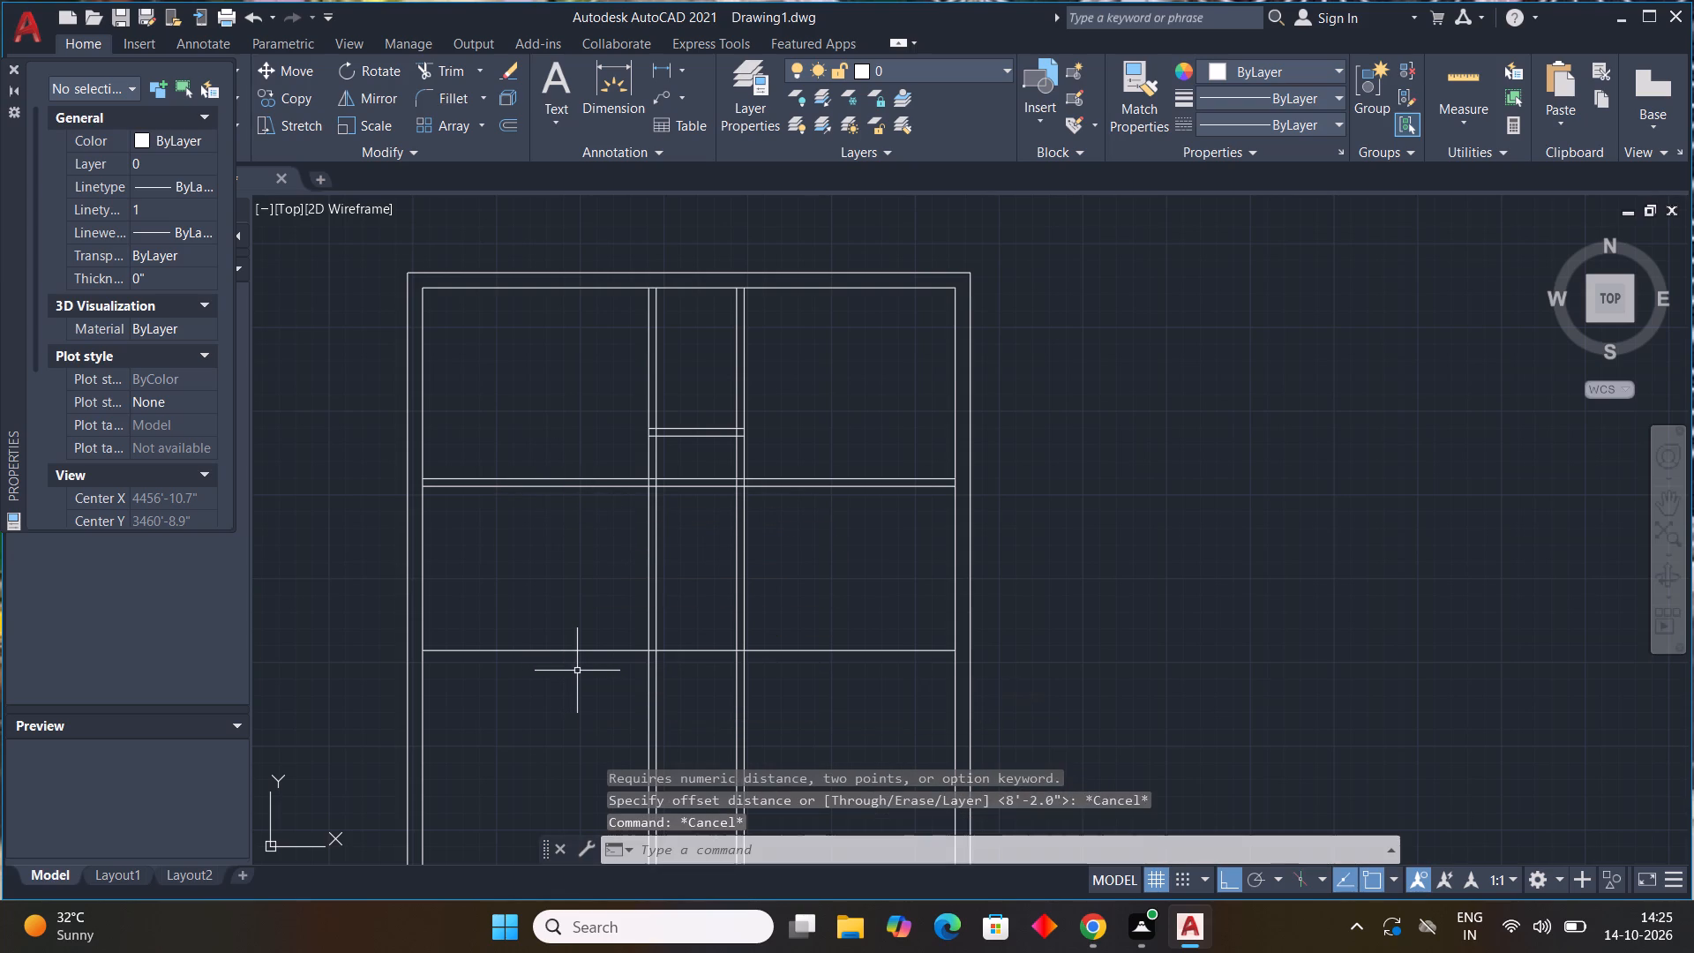
{"action": "key", "text": "Escape"}
{"action": "key", "text": "ctrl+z"}
{"action": "key", "text": "ctrl+z"}
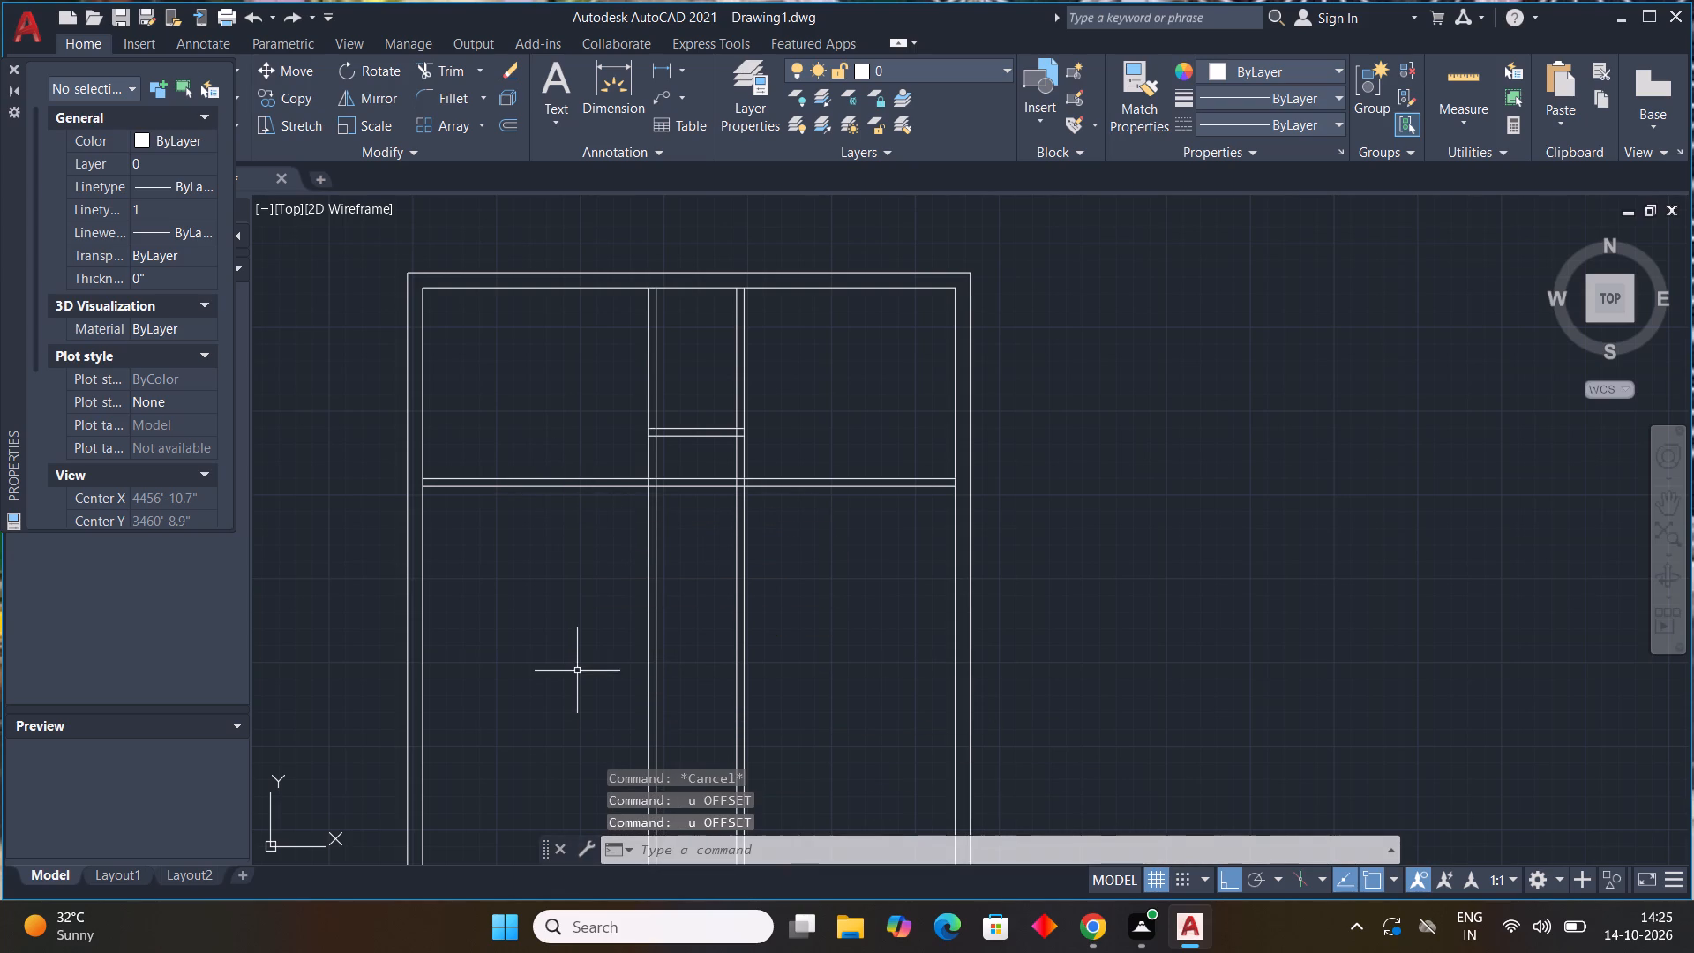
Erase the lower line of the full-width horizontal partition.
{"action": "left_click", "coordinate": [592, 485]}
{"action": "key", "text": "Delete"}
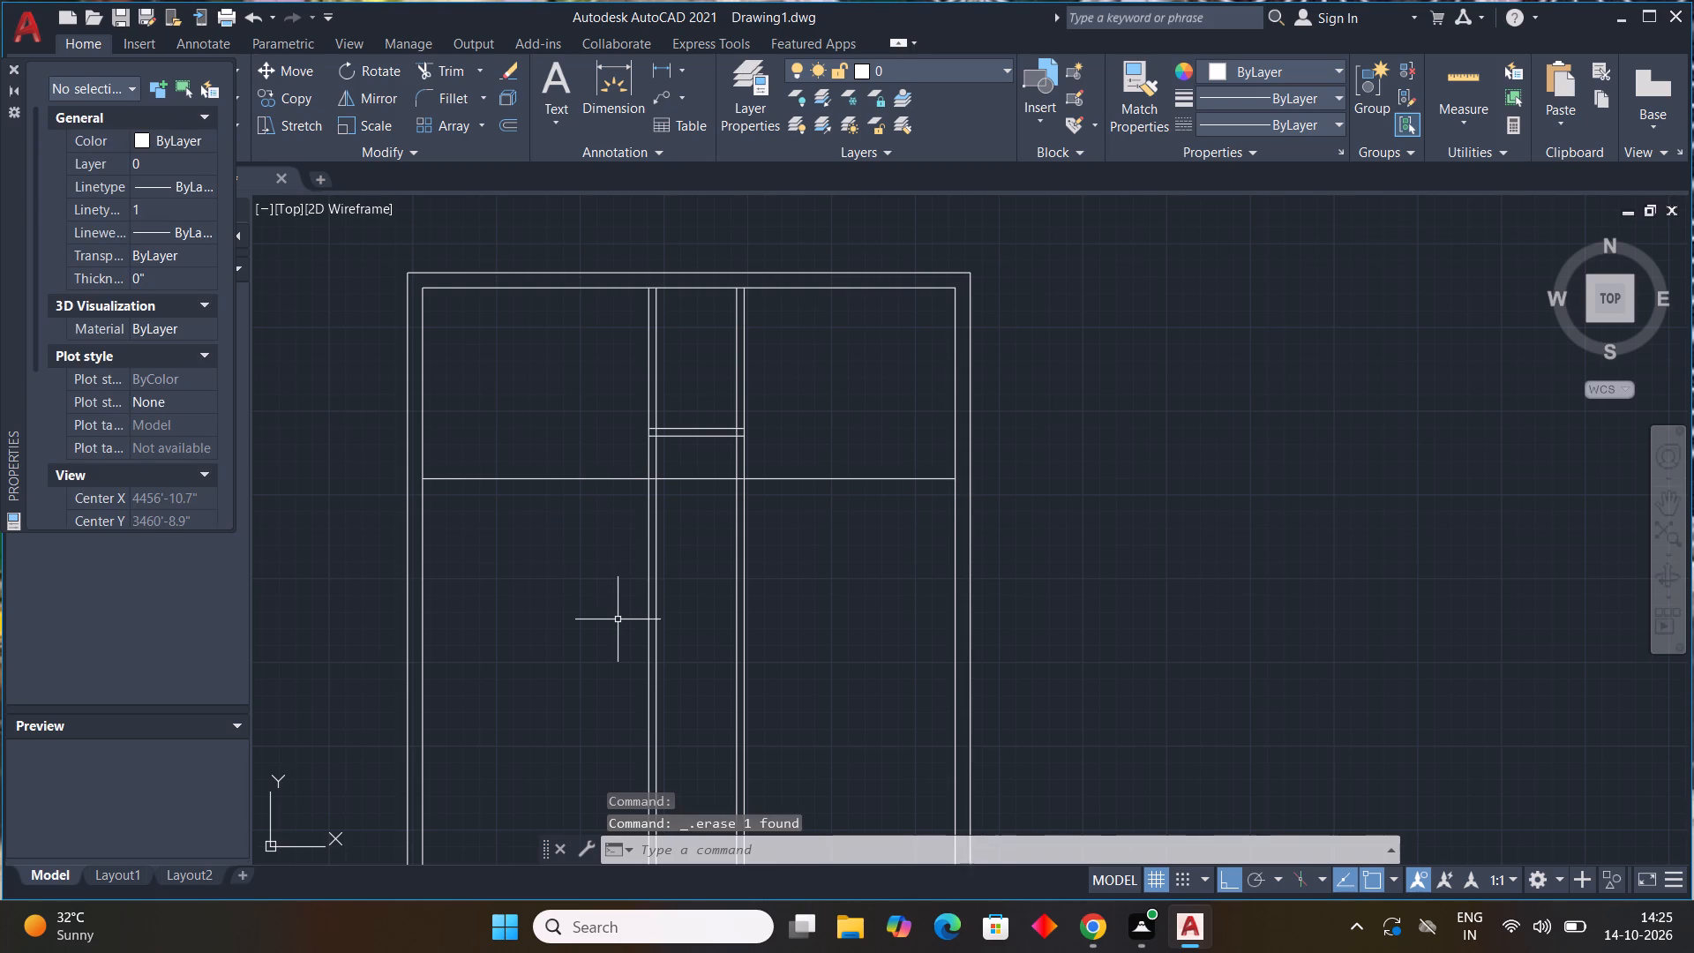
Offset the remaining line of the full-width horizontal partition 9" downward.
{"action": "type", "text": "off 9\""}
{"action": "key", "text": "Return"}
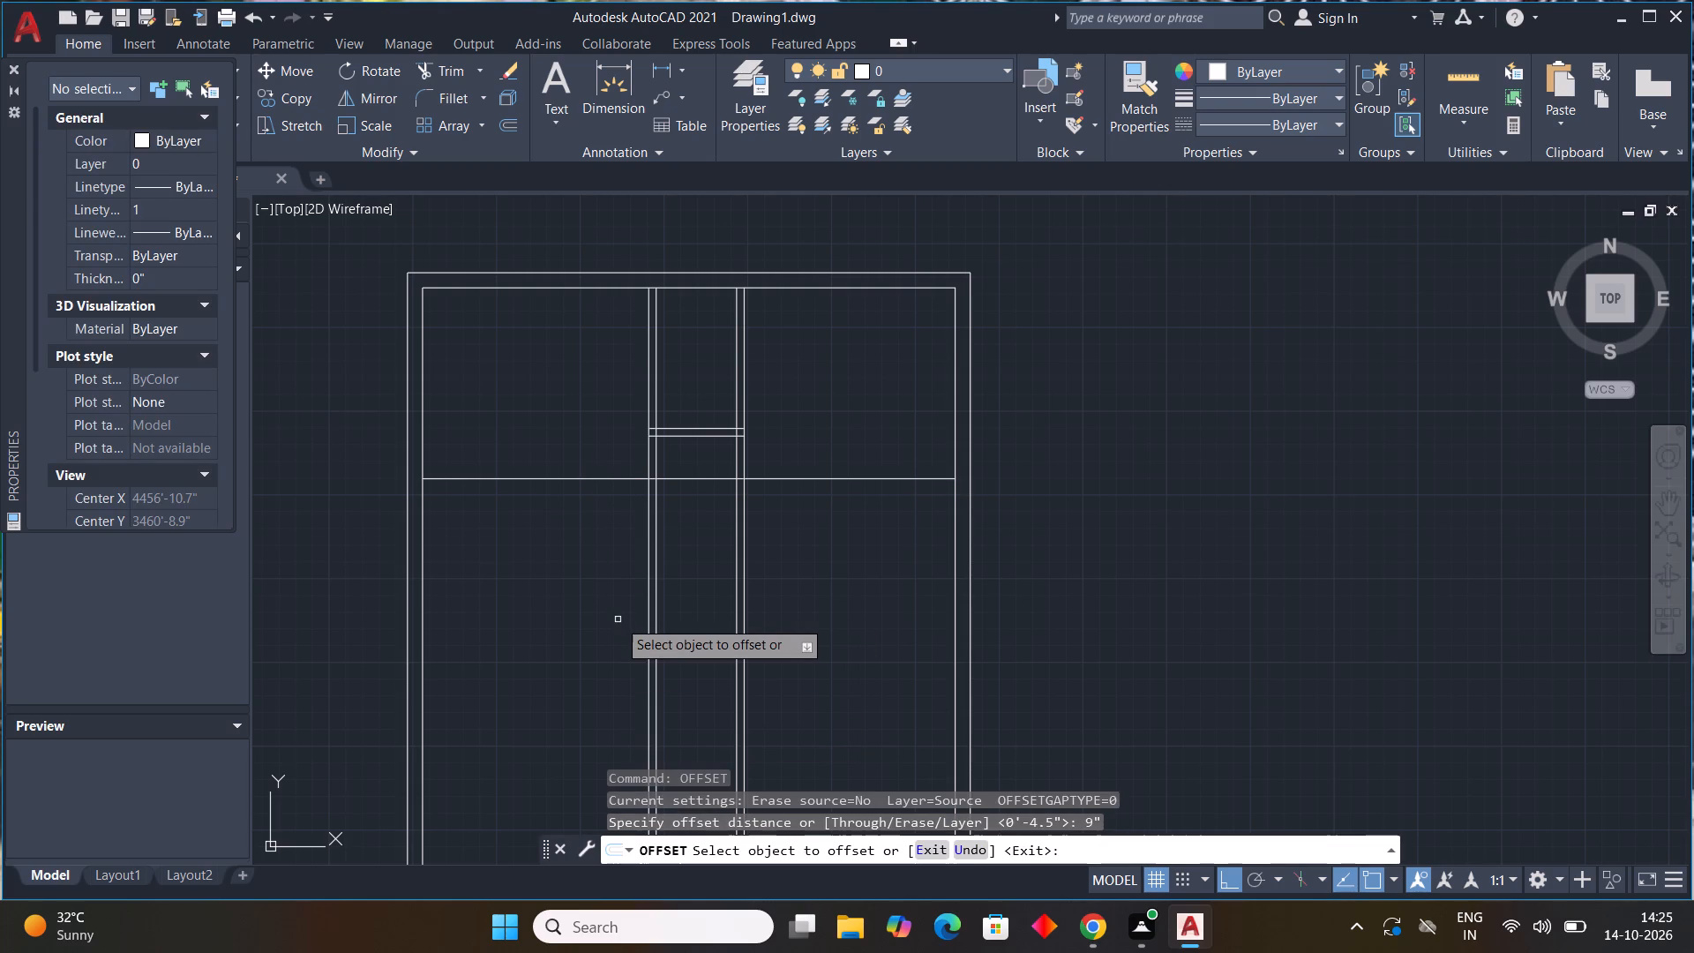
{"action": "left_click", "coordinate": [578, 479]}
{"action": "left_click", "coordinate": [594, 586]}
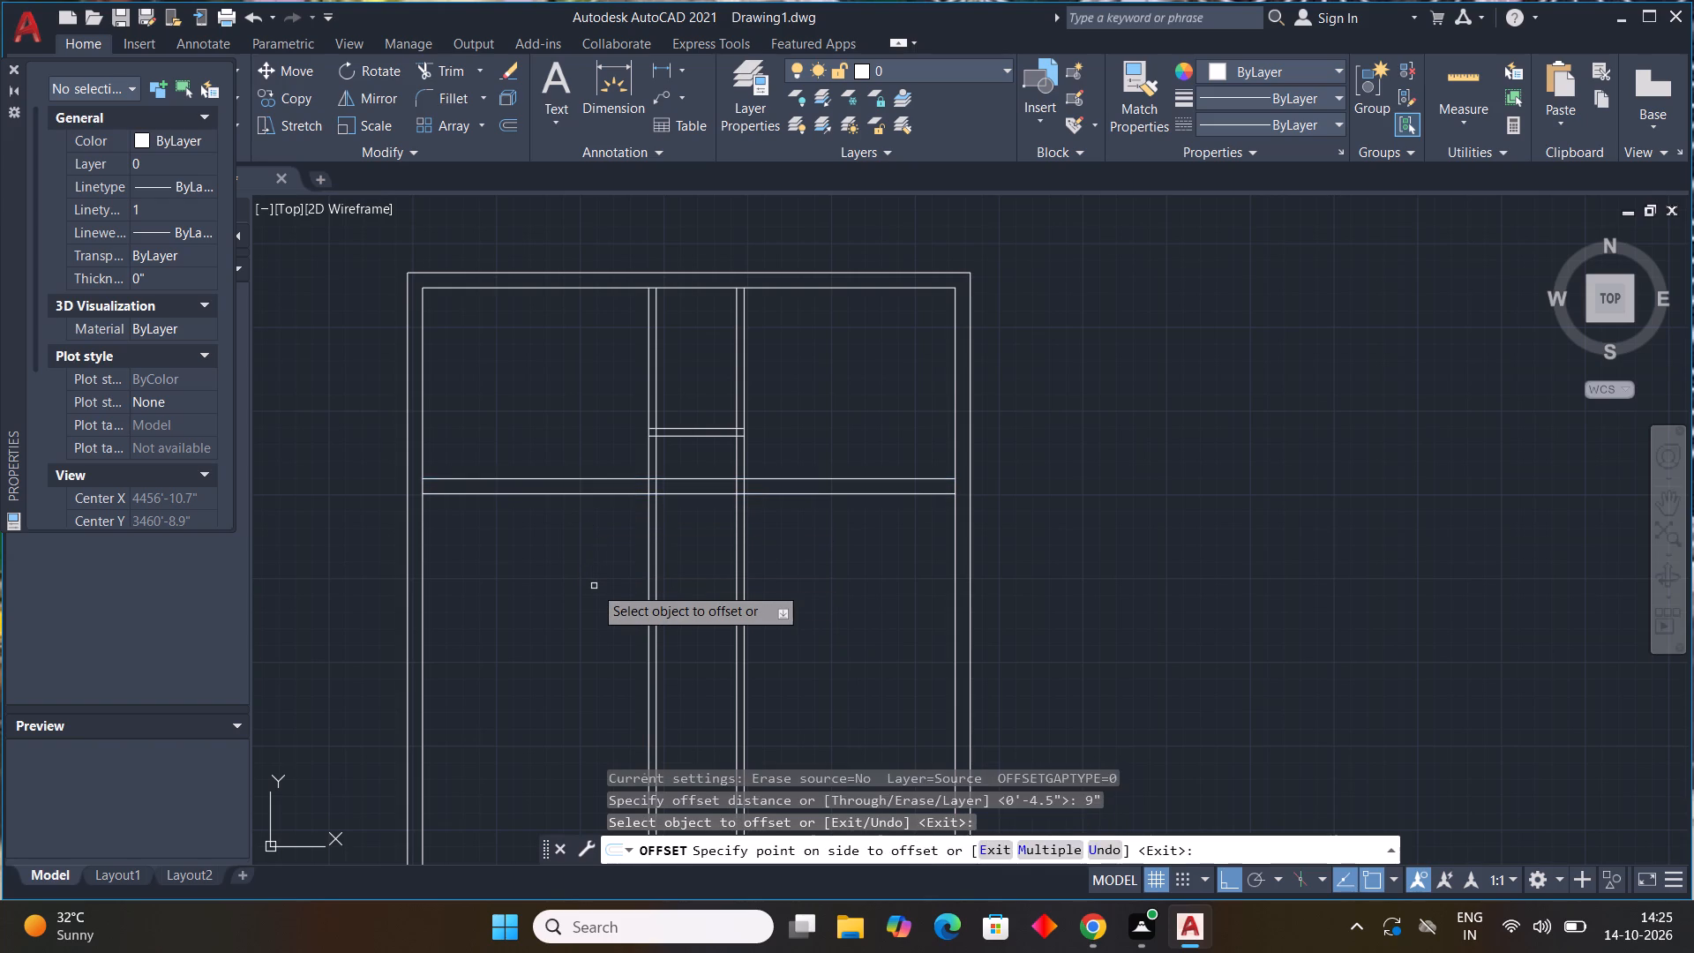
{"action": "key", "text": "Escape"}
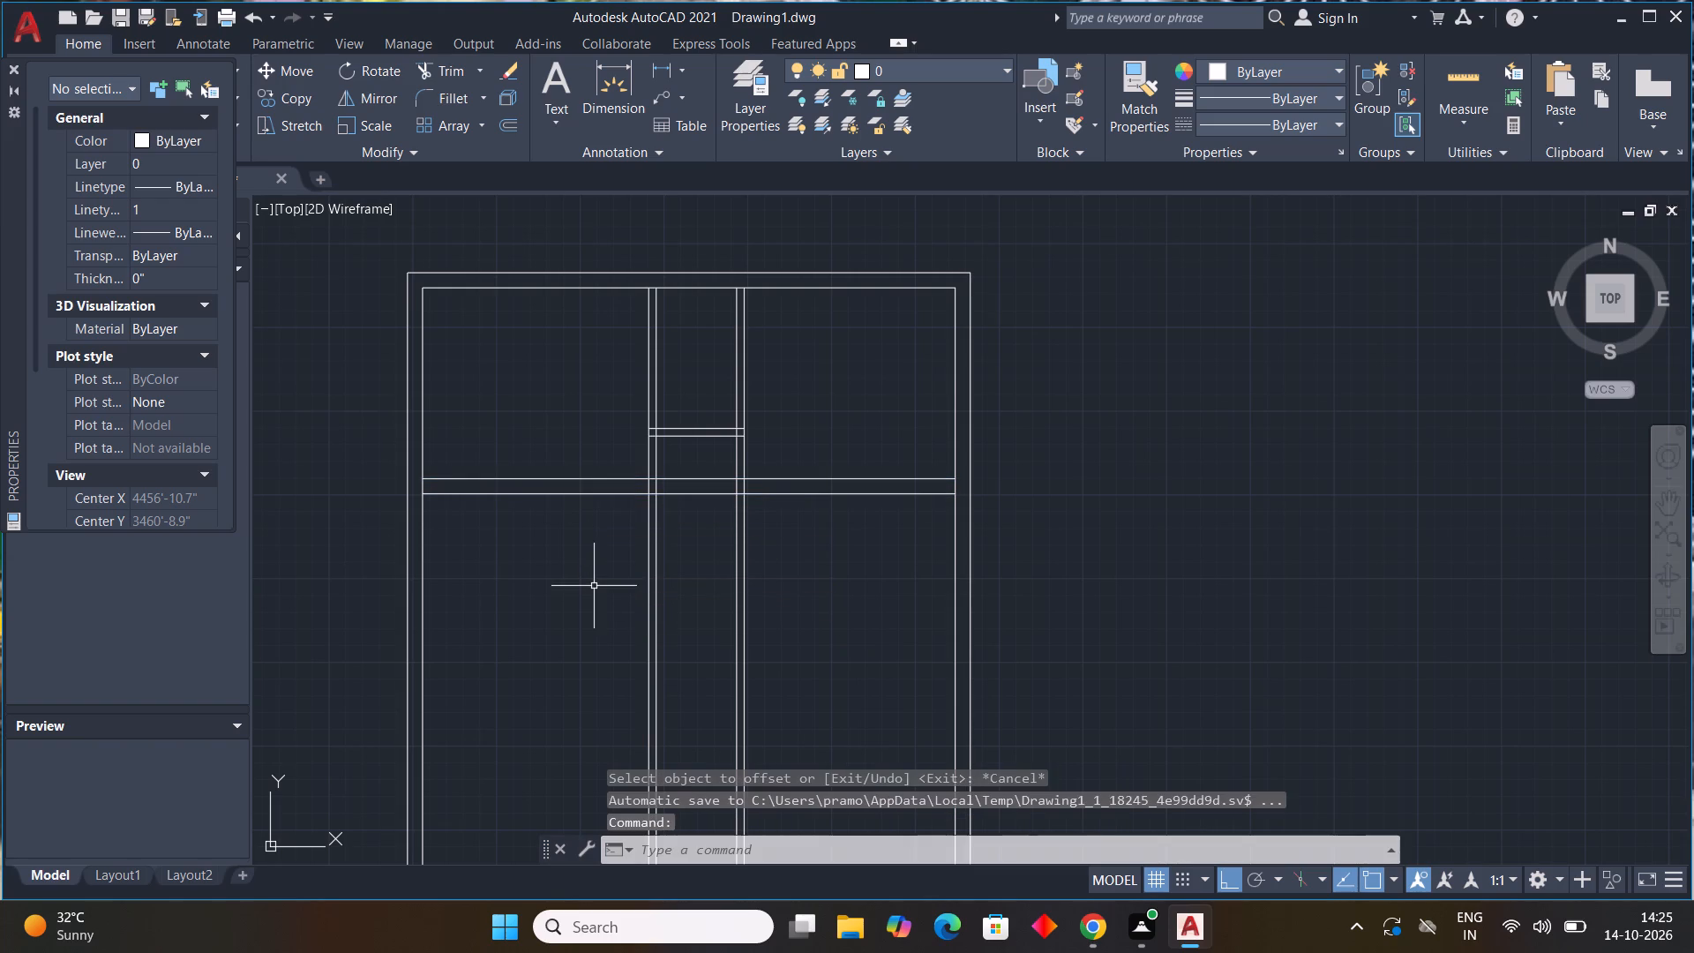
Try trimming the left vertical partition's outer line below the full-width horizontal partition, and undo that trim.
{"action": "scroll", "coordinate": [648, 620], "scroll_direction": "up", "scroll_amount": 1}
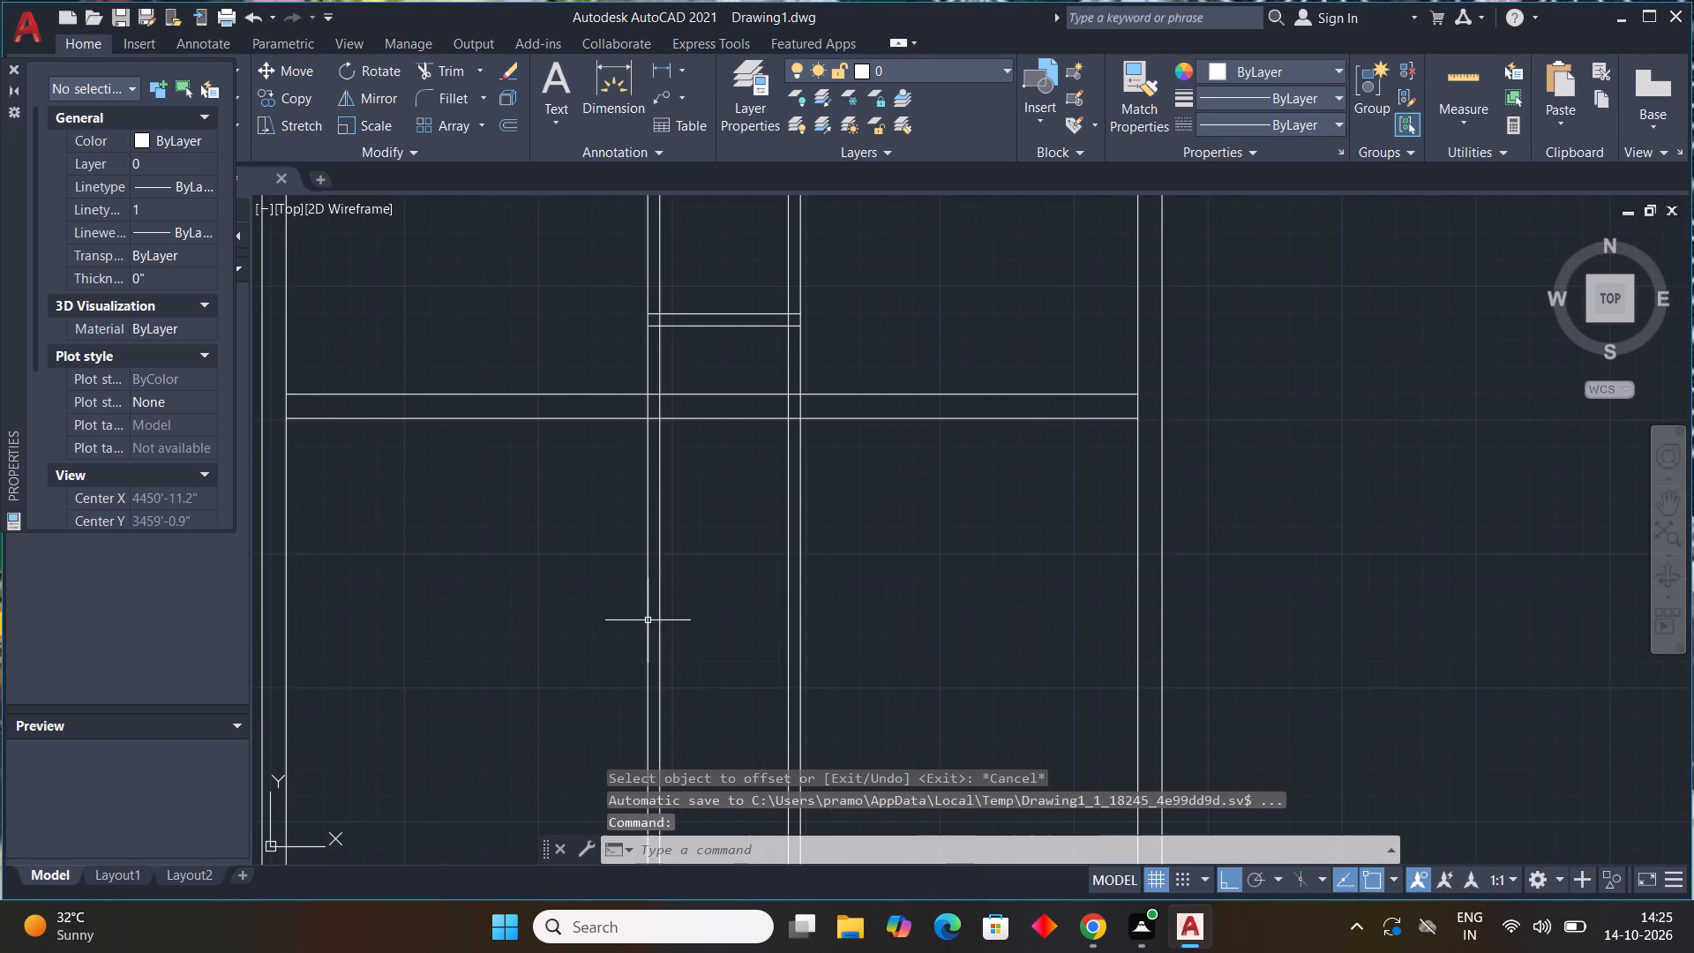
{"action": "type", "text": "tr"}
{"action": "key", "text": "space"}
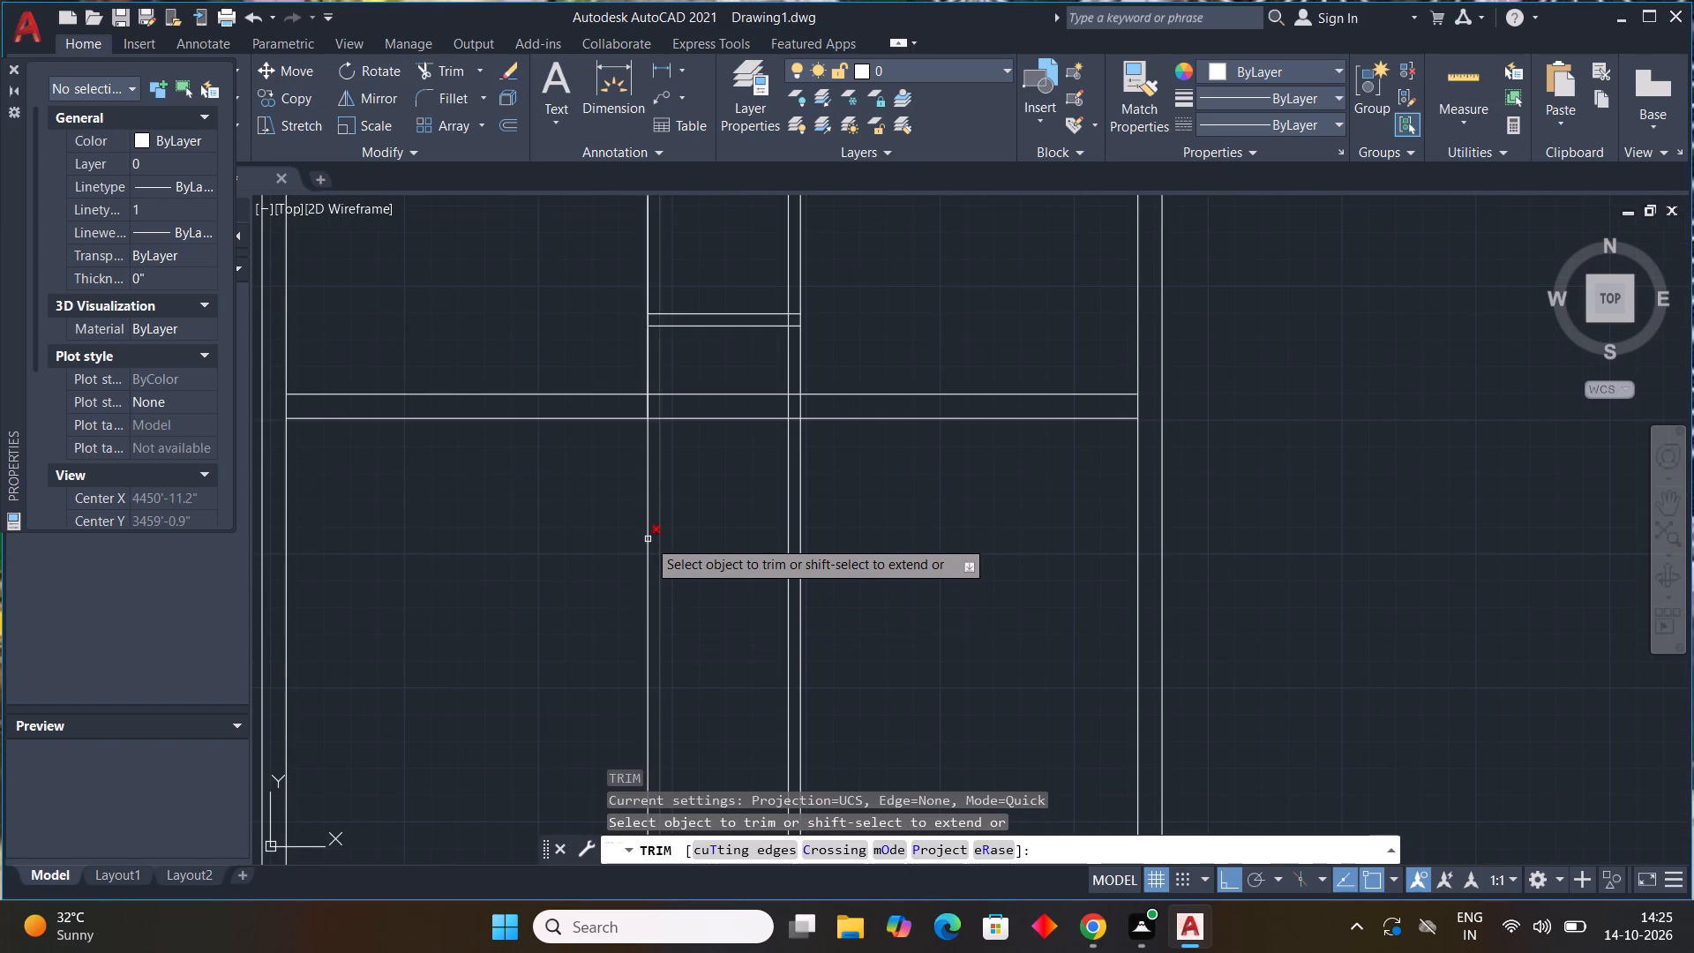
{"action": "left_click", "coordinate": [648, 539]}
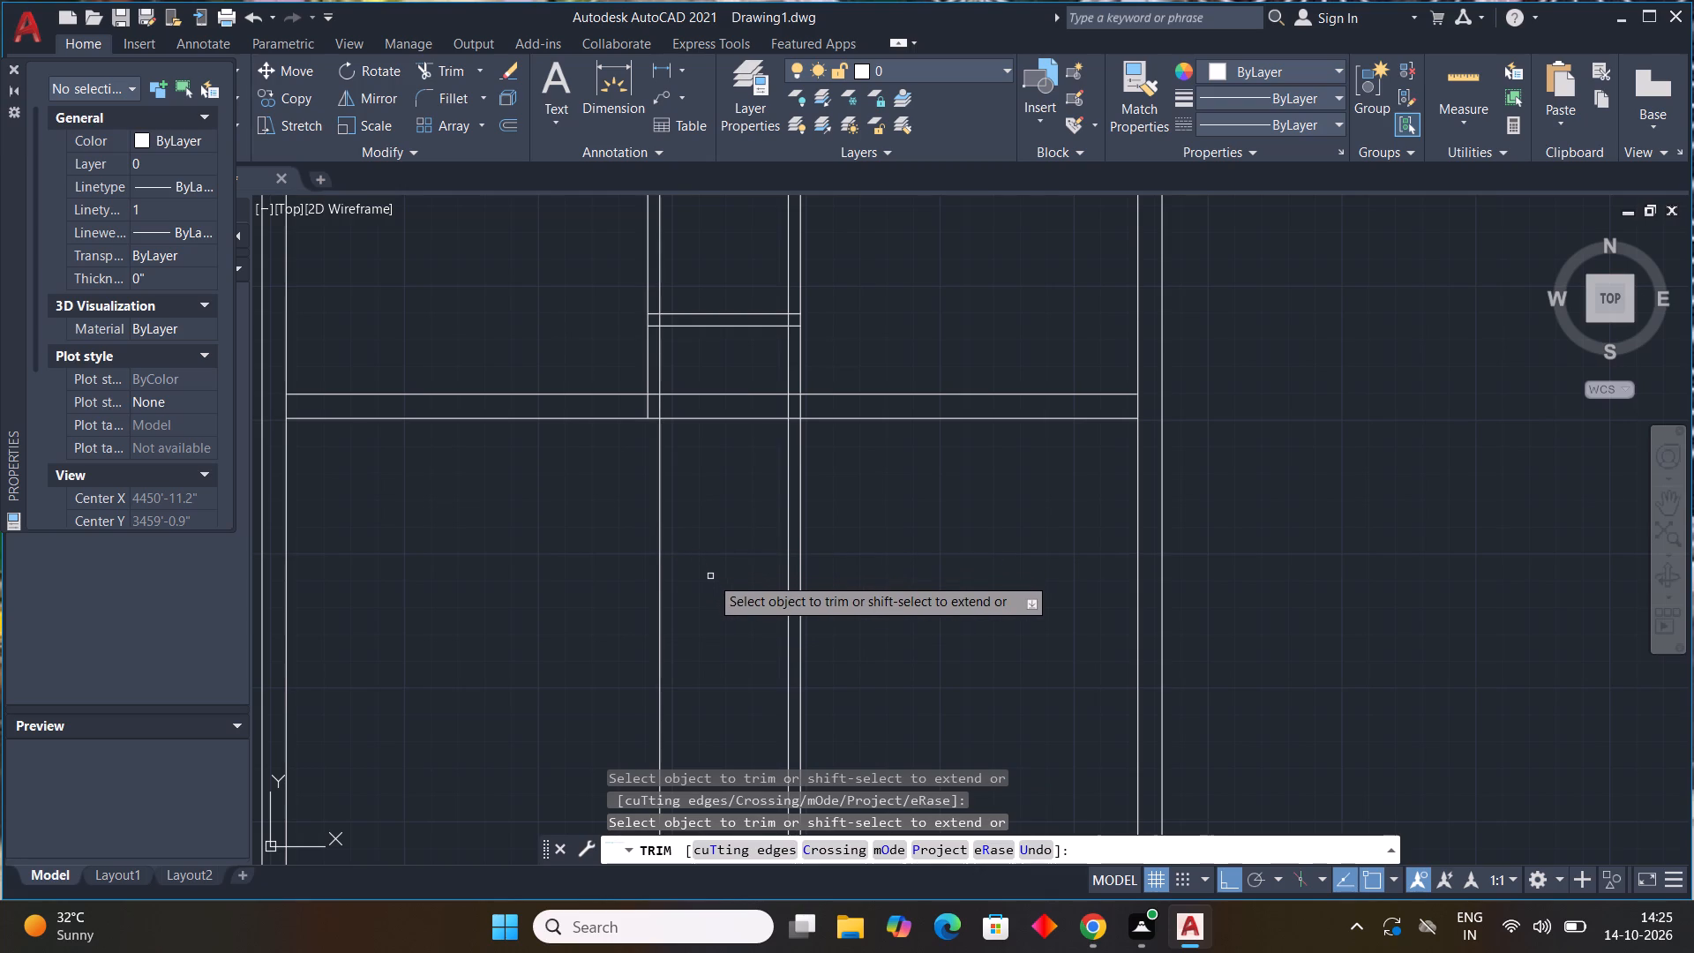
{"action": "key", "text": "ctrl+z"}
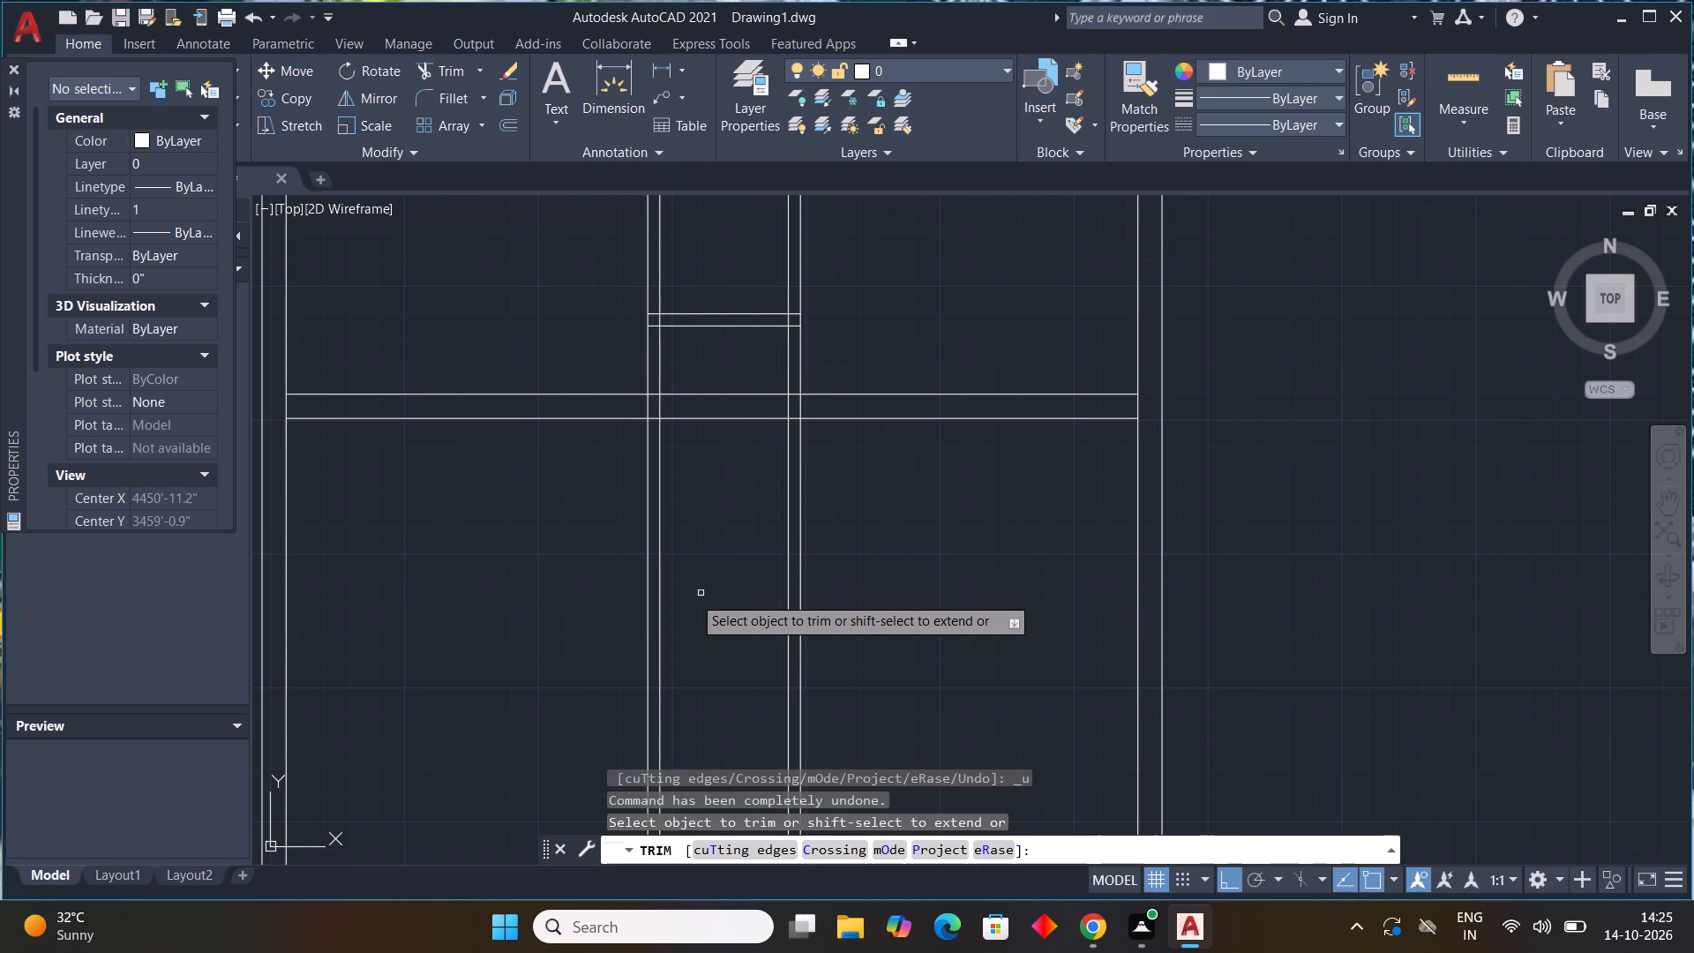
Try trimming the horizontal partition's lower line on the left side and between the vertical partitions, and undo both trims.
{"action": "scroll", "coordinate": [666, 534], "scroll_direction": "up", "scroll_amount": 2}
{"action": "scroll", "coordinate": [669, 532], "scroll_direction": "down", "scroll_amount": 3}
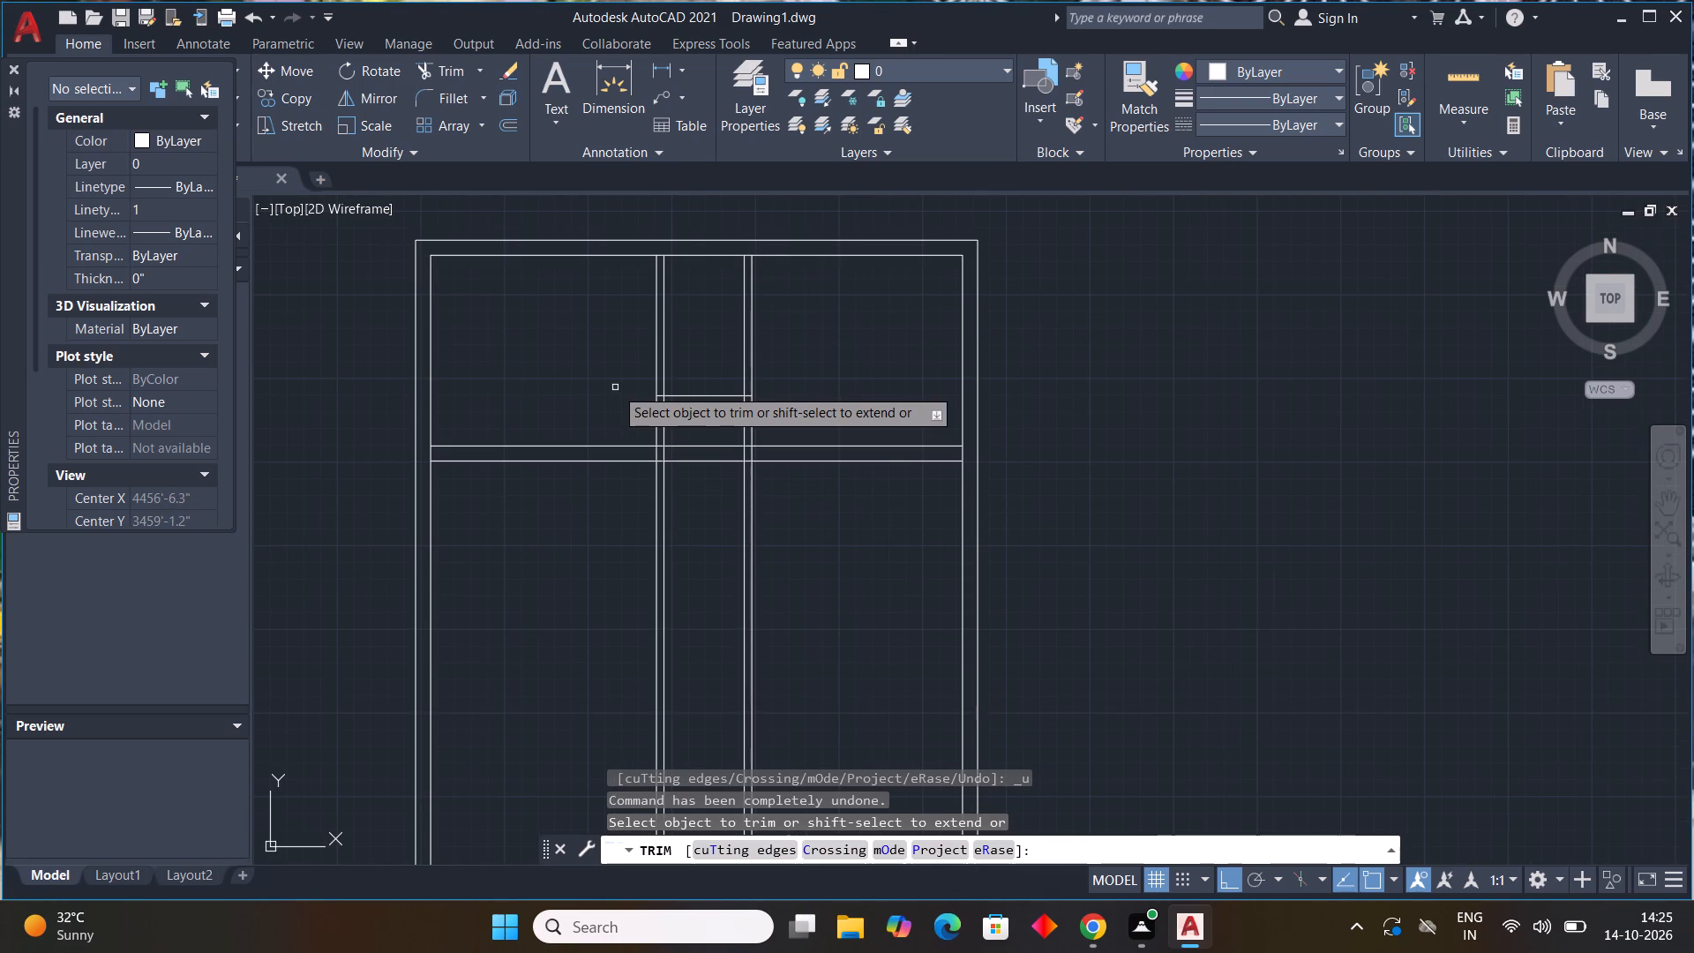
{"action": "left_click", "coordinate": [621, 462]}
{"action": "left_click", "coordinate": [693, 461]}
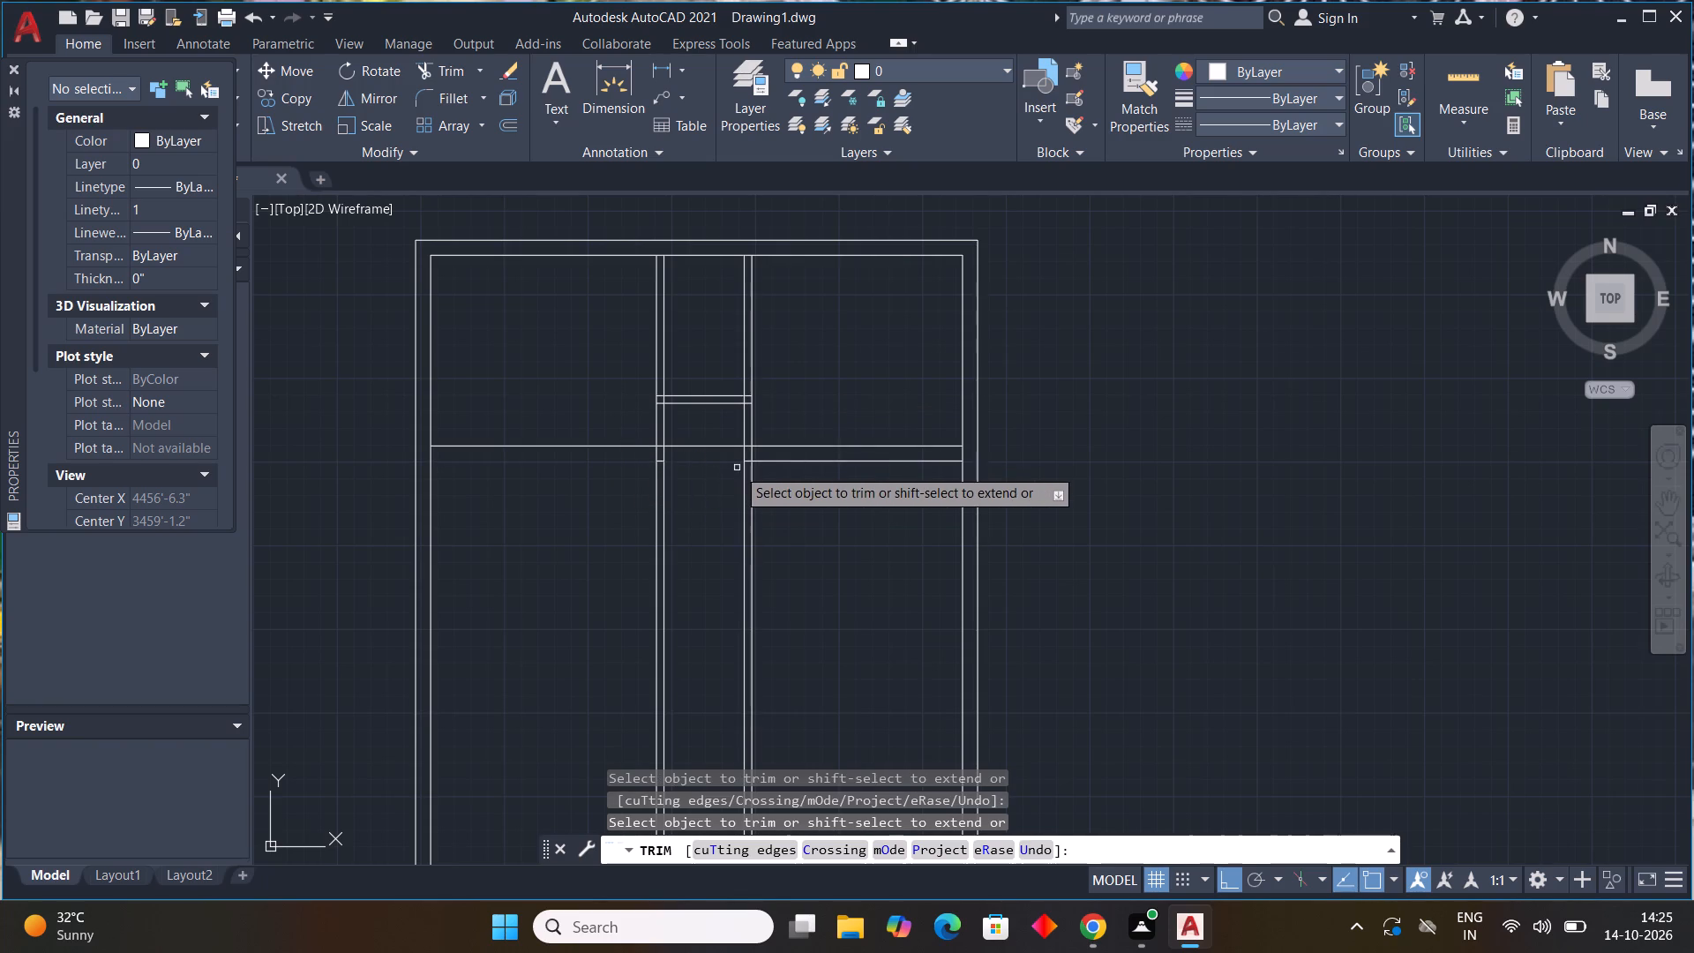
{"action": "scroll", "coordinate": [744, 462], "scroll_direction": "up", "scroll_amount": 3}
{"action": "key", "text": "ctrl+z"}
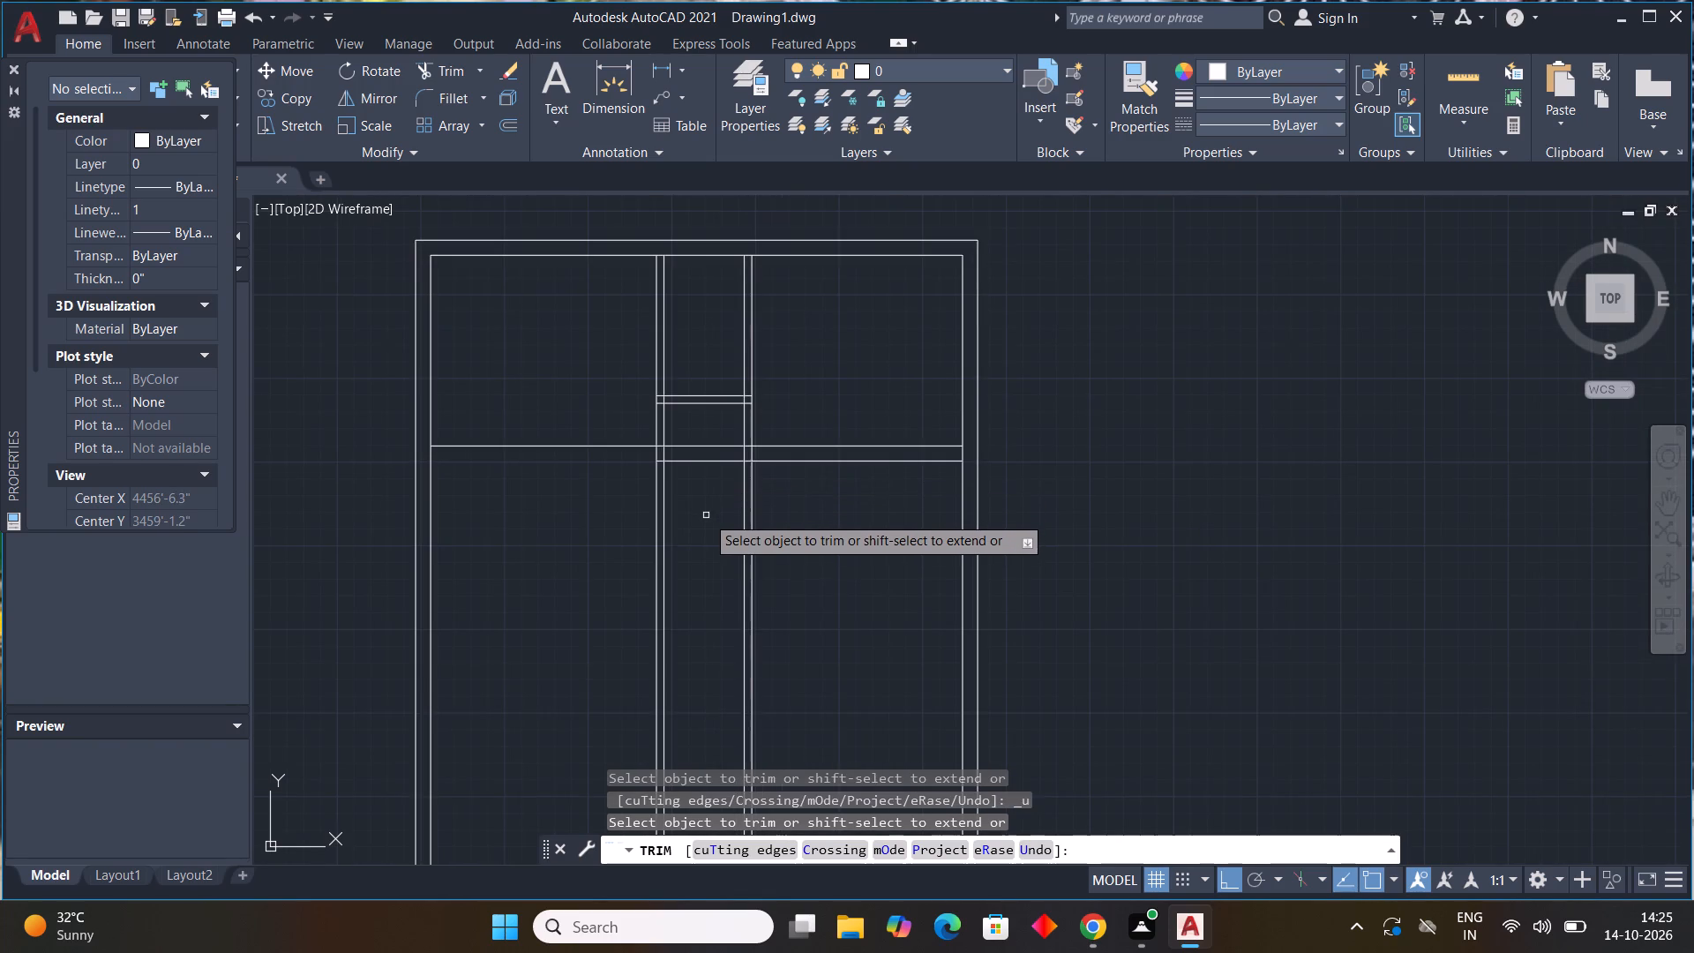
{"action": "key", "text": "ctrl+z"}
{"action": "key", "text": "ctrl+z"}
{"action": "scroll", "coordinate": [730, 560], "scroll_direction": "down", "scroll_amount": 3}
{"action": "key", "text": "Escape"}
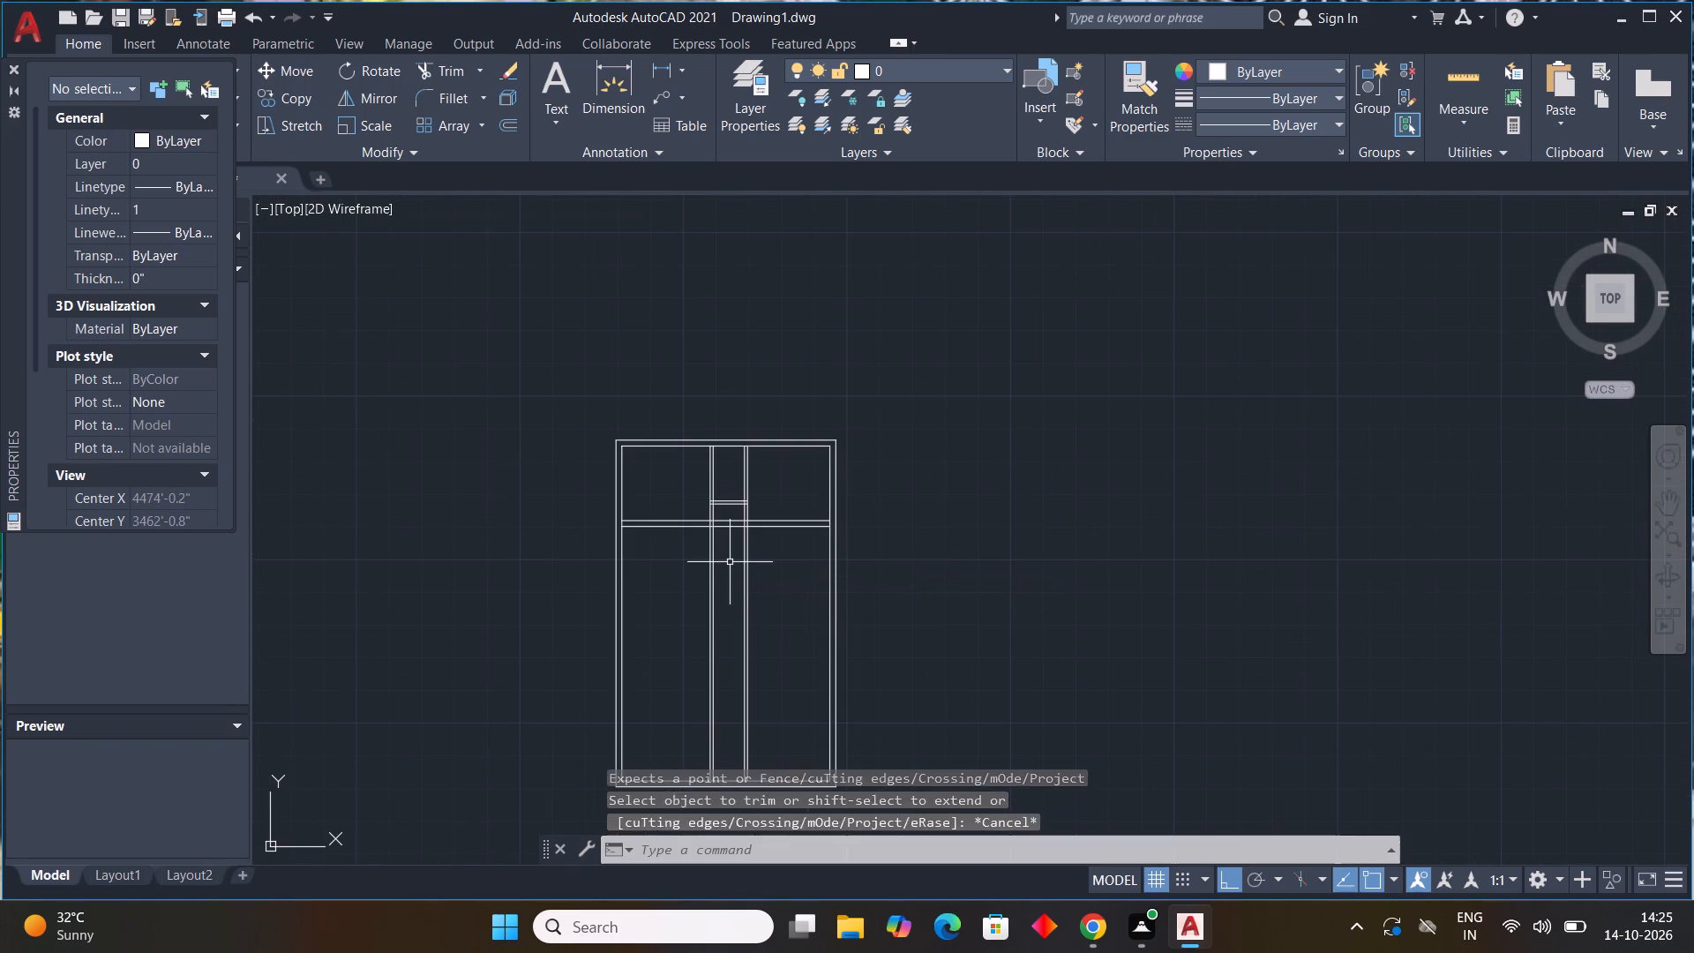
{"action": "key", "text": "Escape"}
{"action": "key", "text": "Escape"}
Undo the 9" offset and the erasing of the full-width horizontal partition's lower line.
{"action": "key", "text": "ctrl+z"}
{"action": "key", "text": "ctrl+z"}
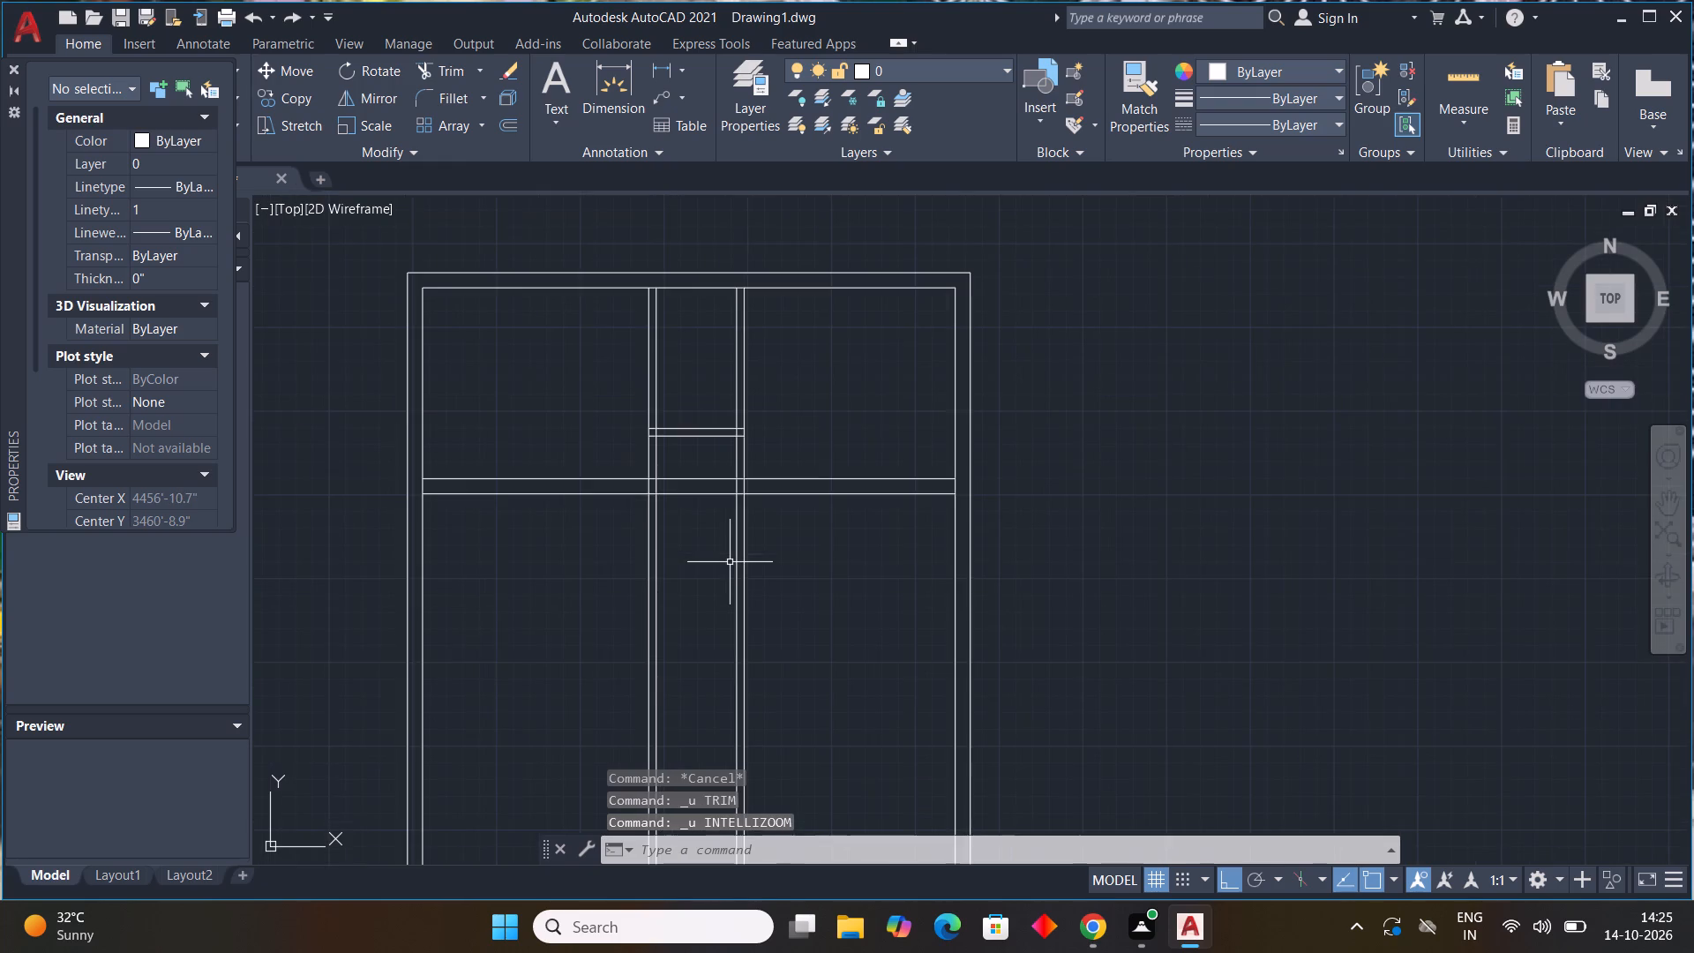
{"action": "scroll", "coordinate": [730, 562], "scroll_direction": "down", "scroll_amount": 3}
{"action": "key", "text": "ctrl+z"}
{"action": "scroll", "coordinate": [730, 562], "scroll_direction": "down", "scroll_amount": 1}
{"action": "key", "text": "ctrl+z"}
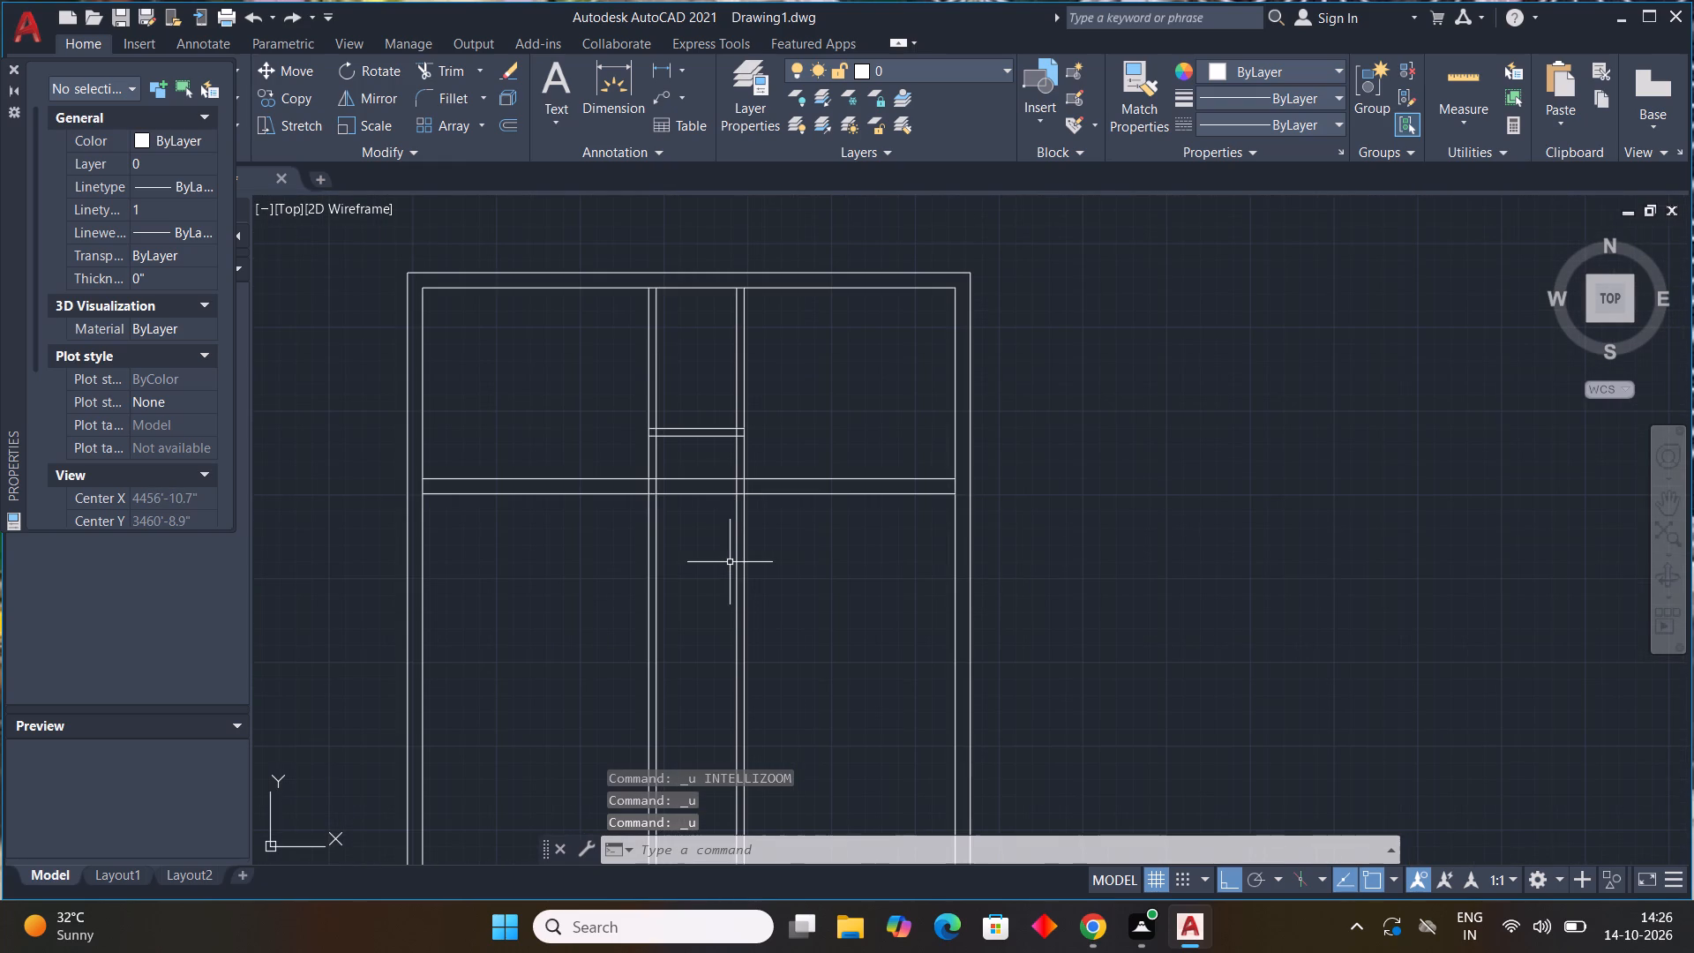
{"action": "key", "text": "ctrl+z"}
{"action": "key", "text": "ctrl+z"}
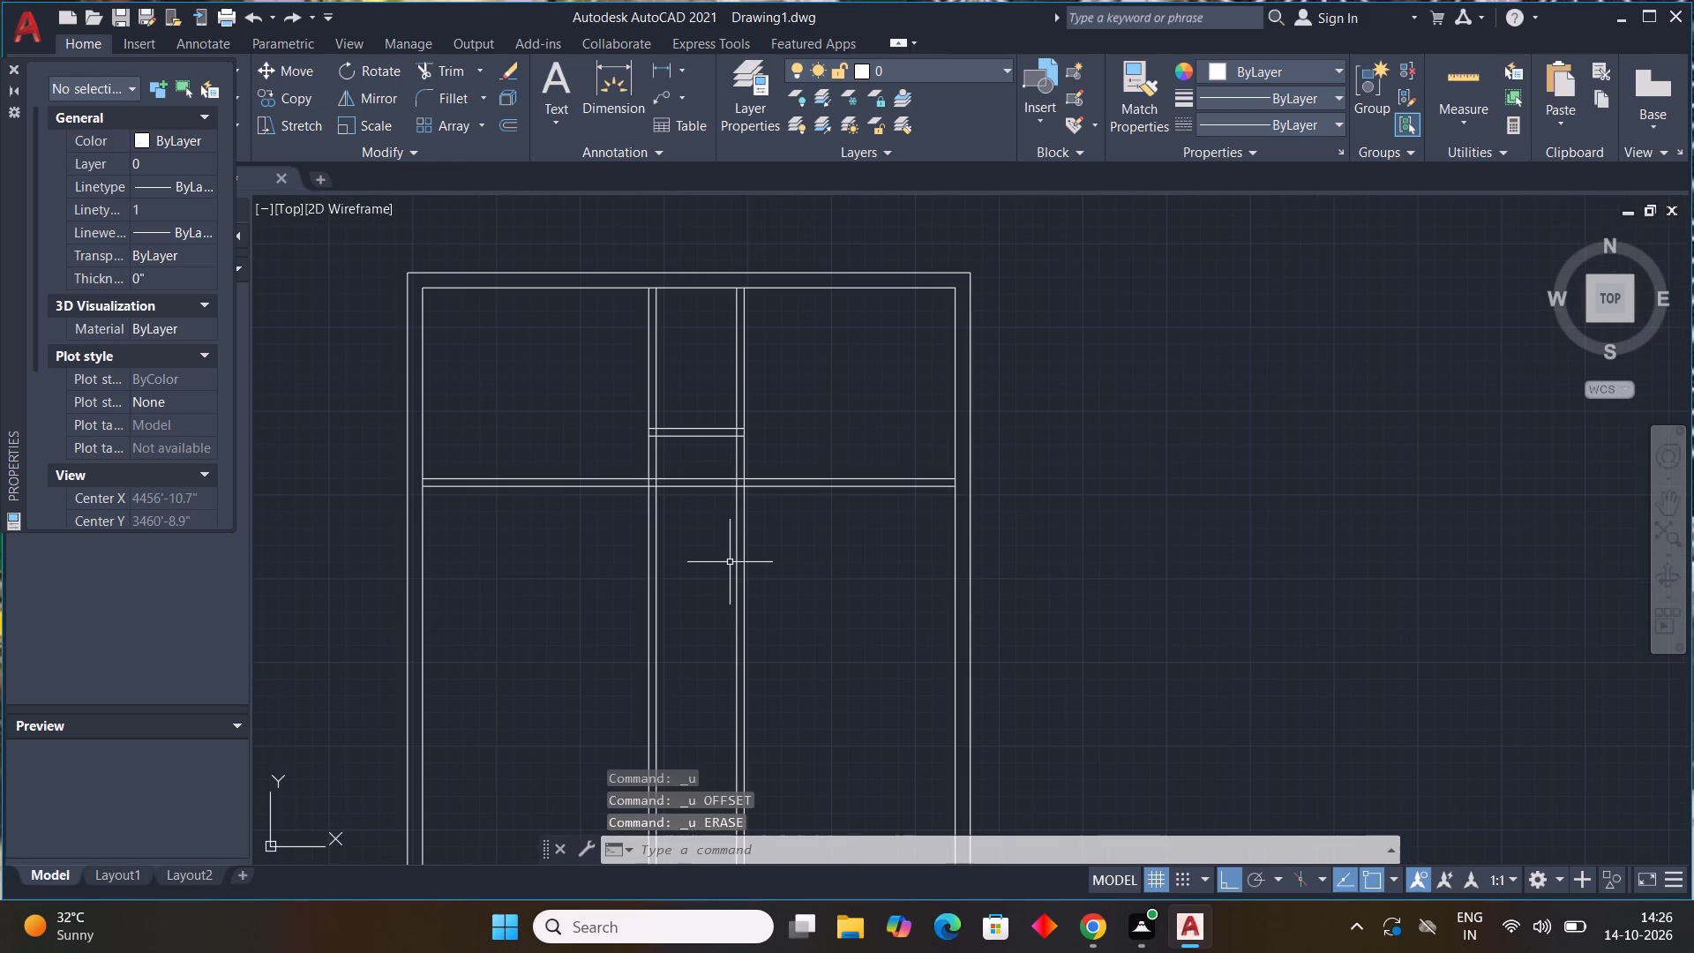
Undo the 4.5" offset of the short cross wall between the vertical partitions.
{"action": "key", "text": "ctrl+z"}
{"action": "key", "text": "ctrl+z"}
{"action": "key", "text": "ctrl+z"}
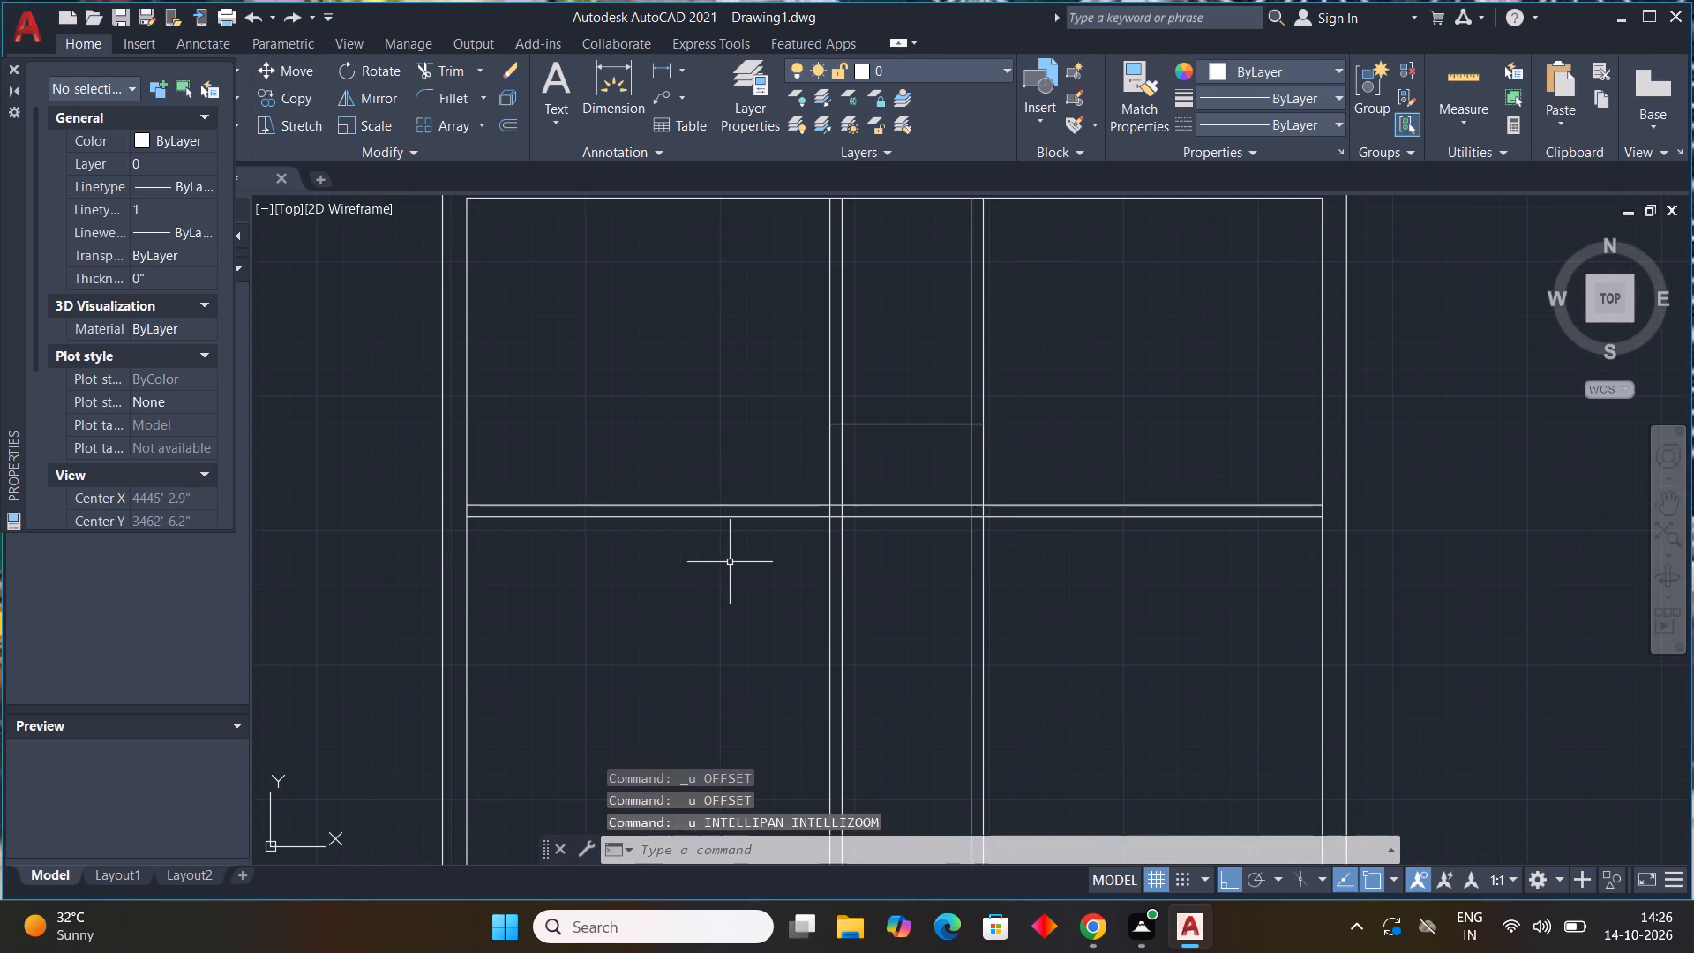
Undo the short cross-wall line's trim, its offset, and the erase before it, back to the earlier full-width line.
{"action": "scroll", "coordinate": [730, 562], "scroll_direction": "down", "scroll_amount": 3}
{"action": "scroll", "coordinate": [700, 602], "scroll_direction": "up", "scroll_amount": 2}
{"action": "key", "text": "ctrl+z"}
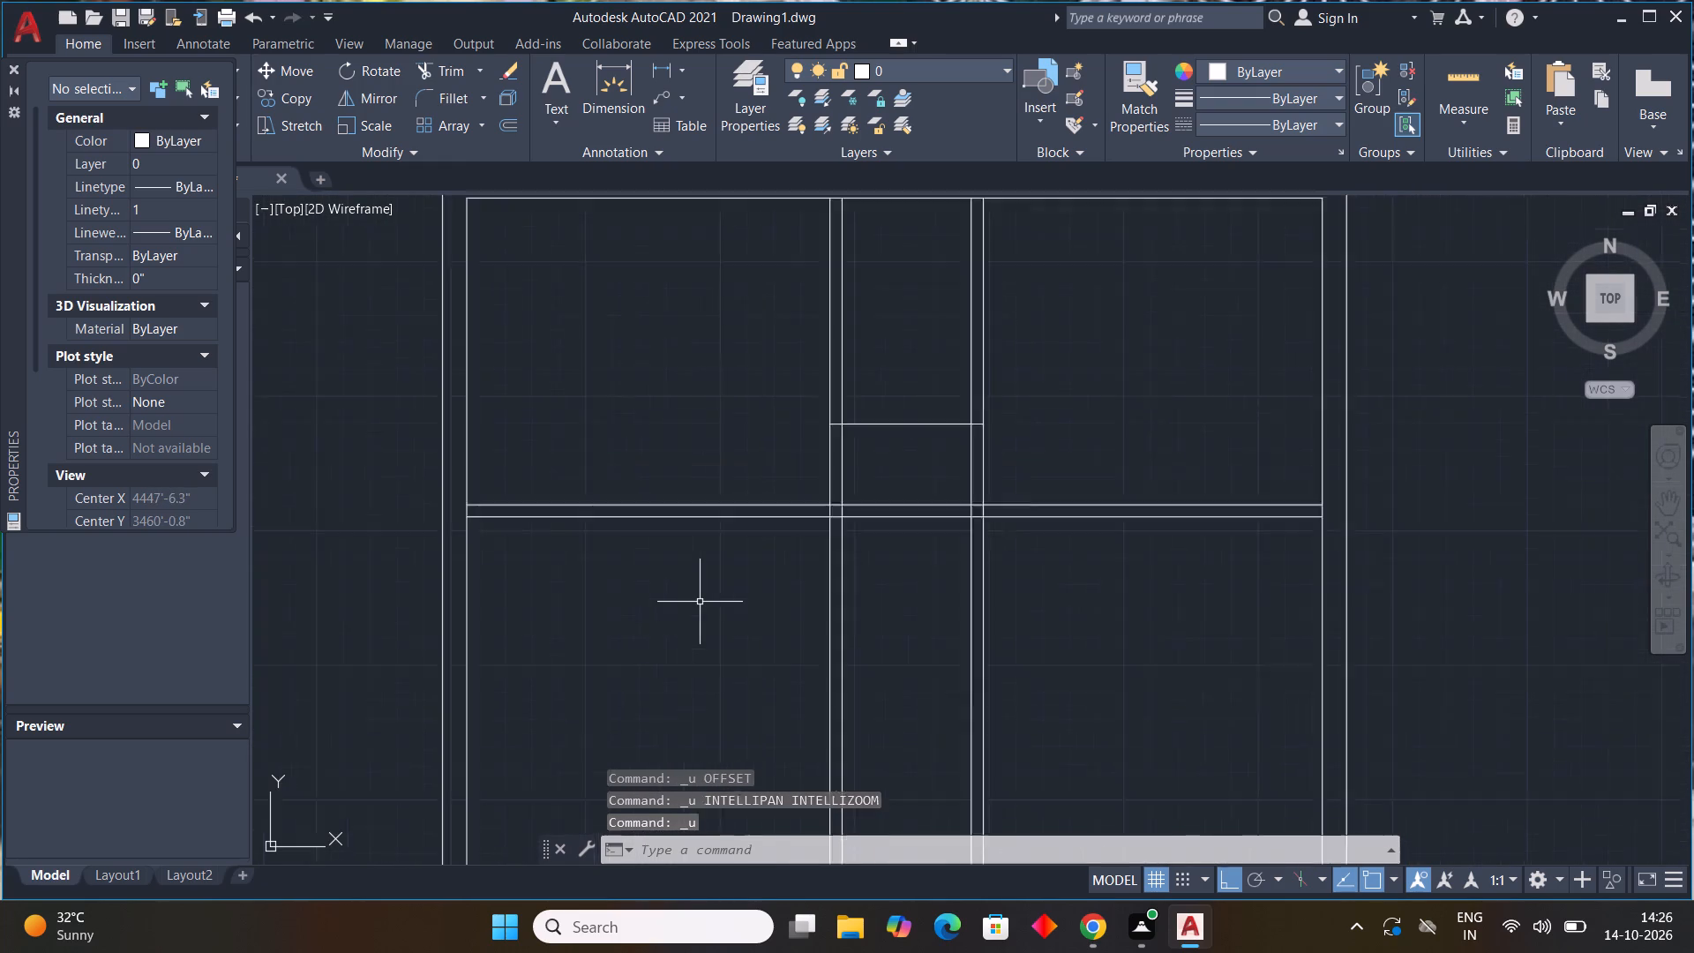
{"action": "scroll", "coordinate": [700, 602], "scroll_direction": "down", "scroll_amount": 3}
{"action": "key", "text": "ctrl+z"}
{"action": "scroll", "coordinate": [715, 640], "scroll_direction": "down", "scroll_amount": 1}
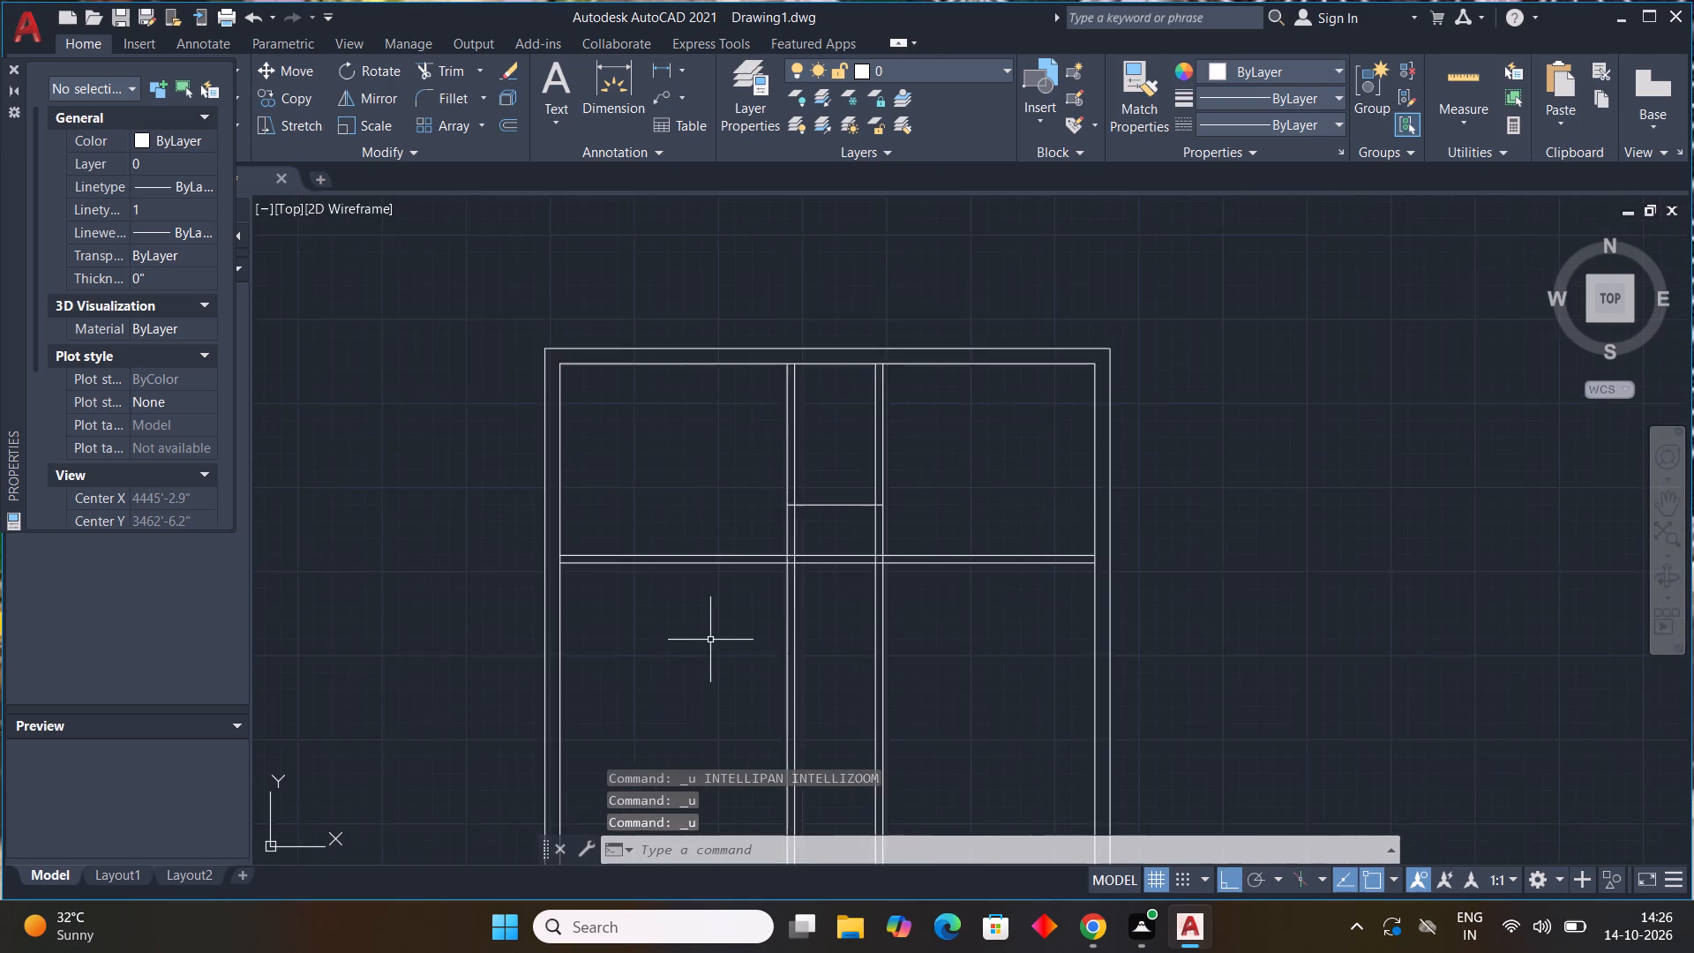
{"action": "scroll", "coordinate": [710, 640], "scroll_direction": "down", "scroll_amount": 1}
{"action": "middle_click_drag", "start_coordinate": [694, 584], "coordinate": [674, 444]}
{"action": "key", "text": "ctrl+z"}
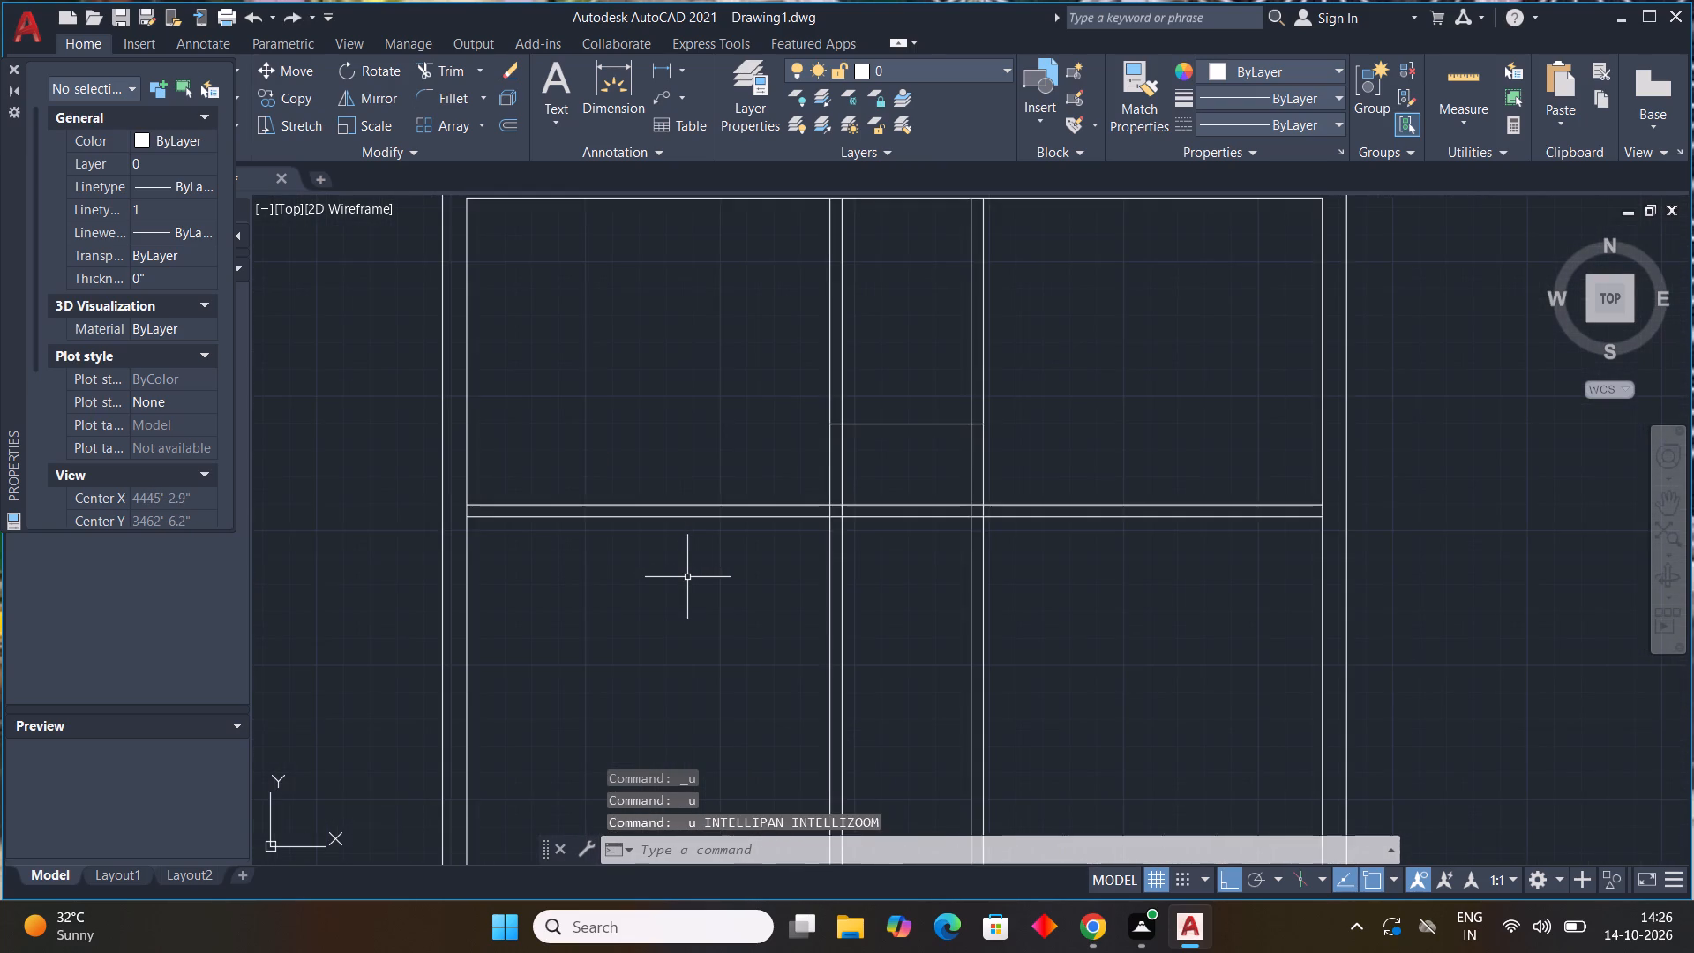
{"action": "scroll", "coordinate": [687, 577], "scroll_direction": "down", "scroll_amount": 3}
{"action": "key", "text": "ctrl+z"}
{"action": "scroll", "coordinate": [703, 628], "scroll_direction": "down", "scroll_amount": 3}
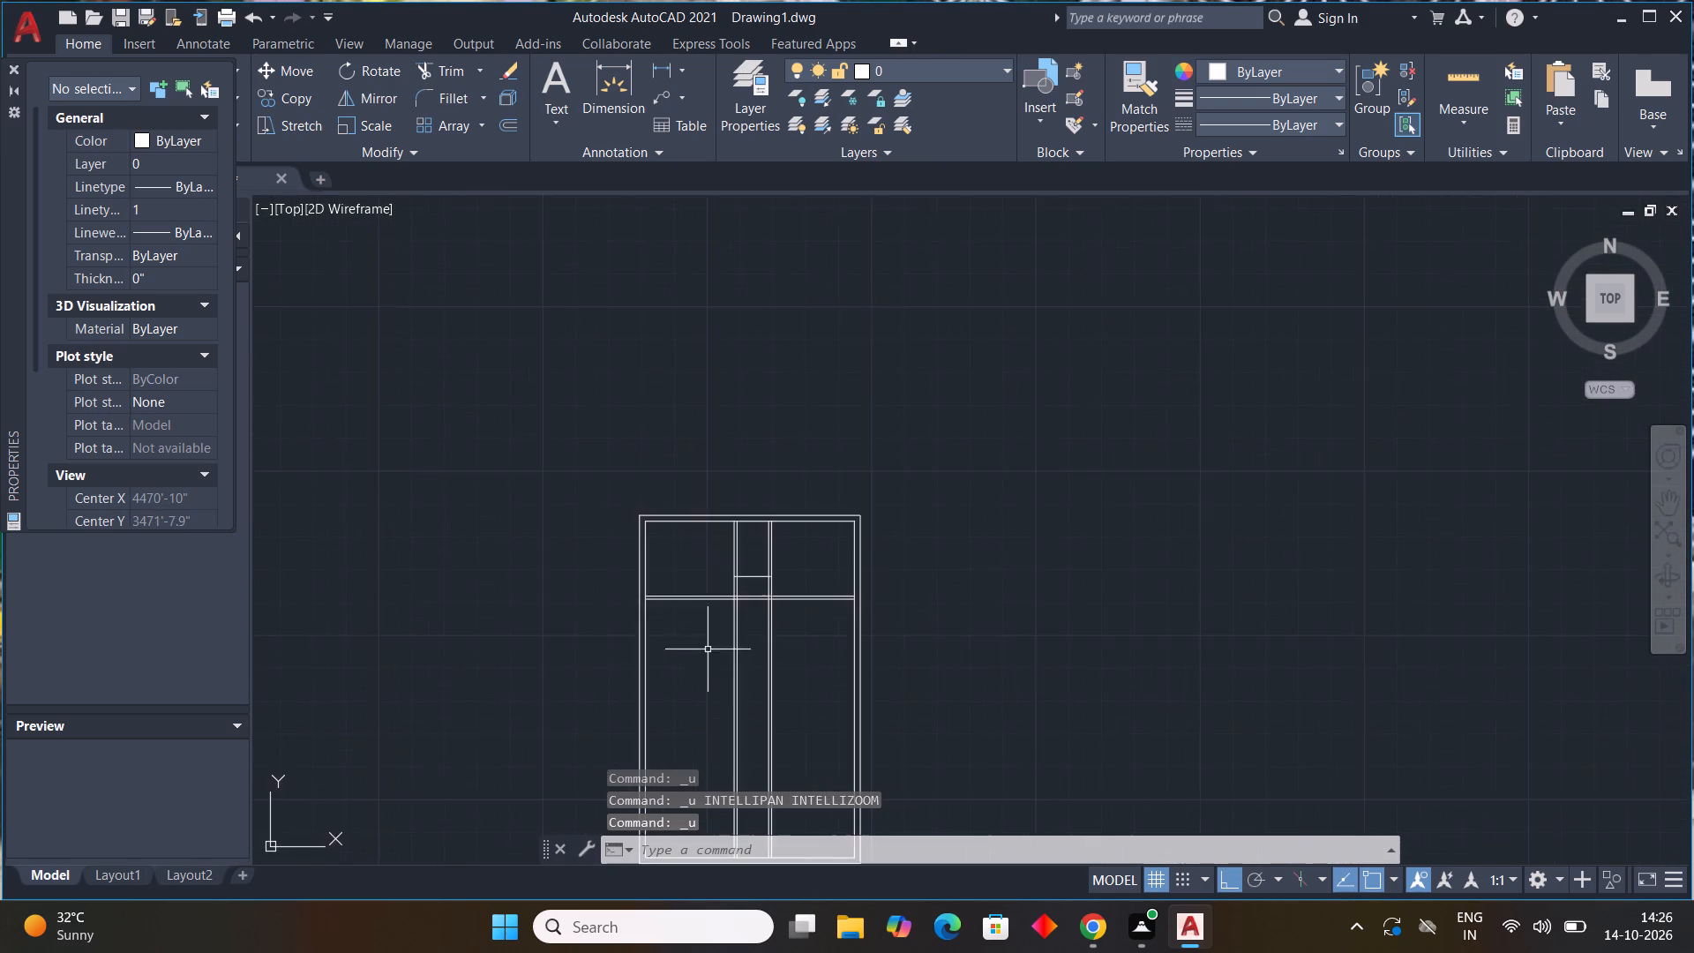
{"action": "middle_click_drag", "start_coordinate": [707, 662], "coordinate": [660, 560]}
{"action": "key", "text": "ctrl+z"}
{"action": "key", "text": "ctrl+z"}
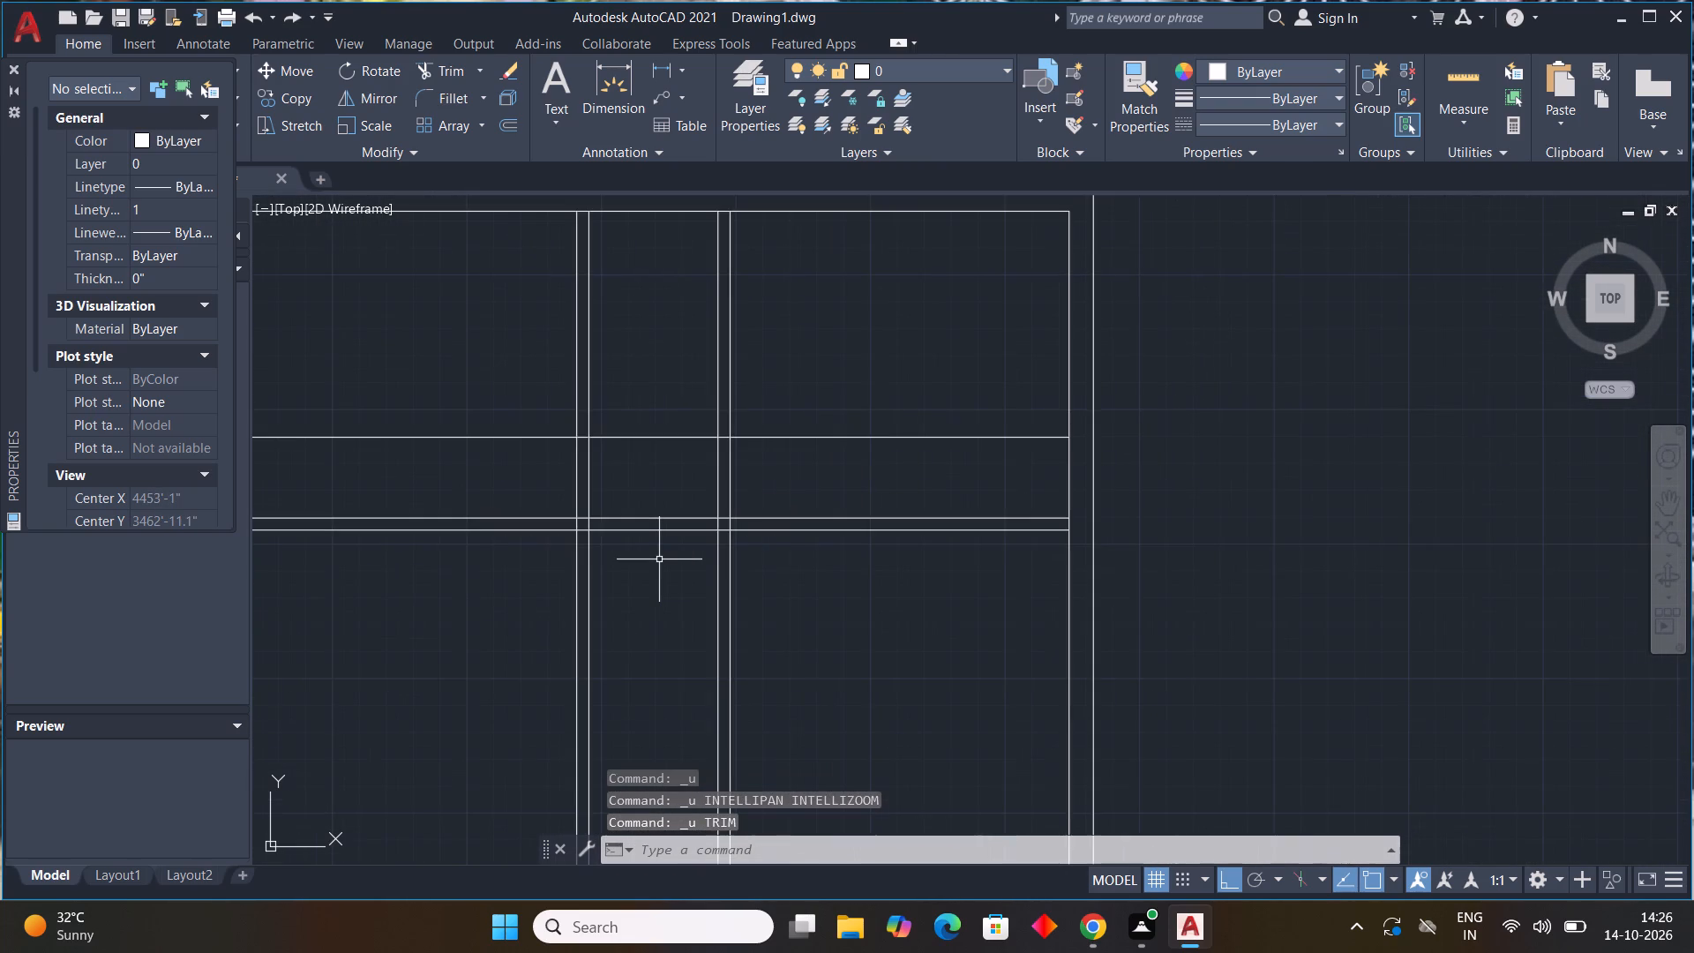
{"action": "key", "text": "ctrl+z"}
{"action": "key", "text": "ctrl+z"}
{"action": "key", "text": "ctrl+z"}
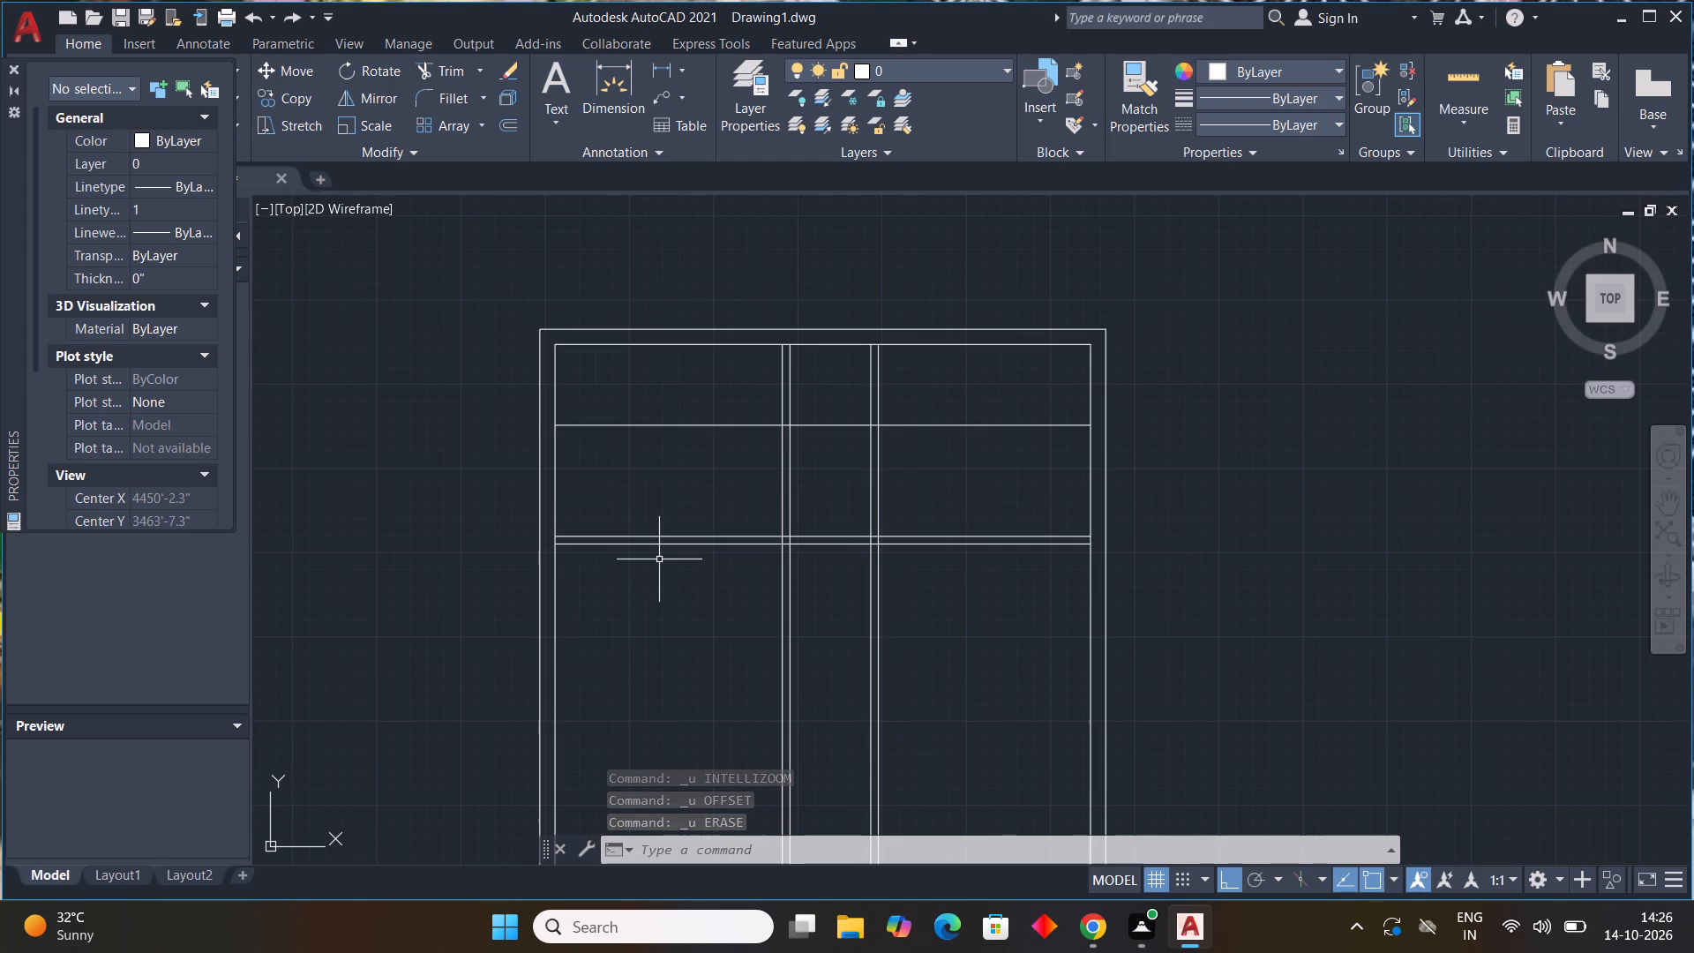
Erase the single full-width horizontal line between the top wall and the full-width double-line partition.
{"action": "left_click", "coordinate": [702, 425]}
{"action": "key", "text": "BackSpace"}
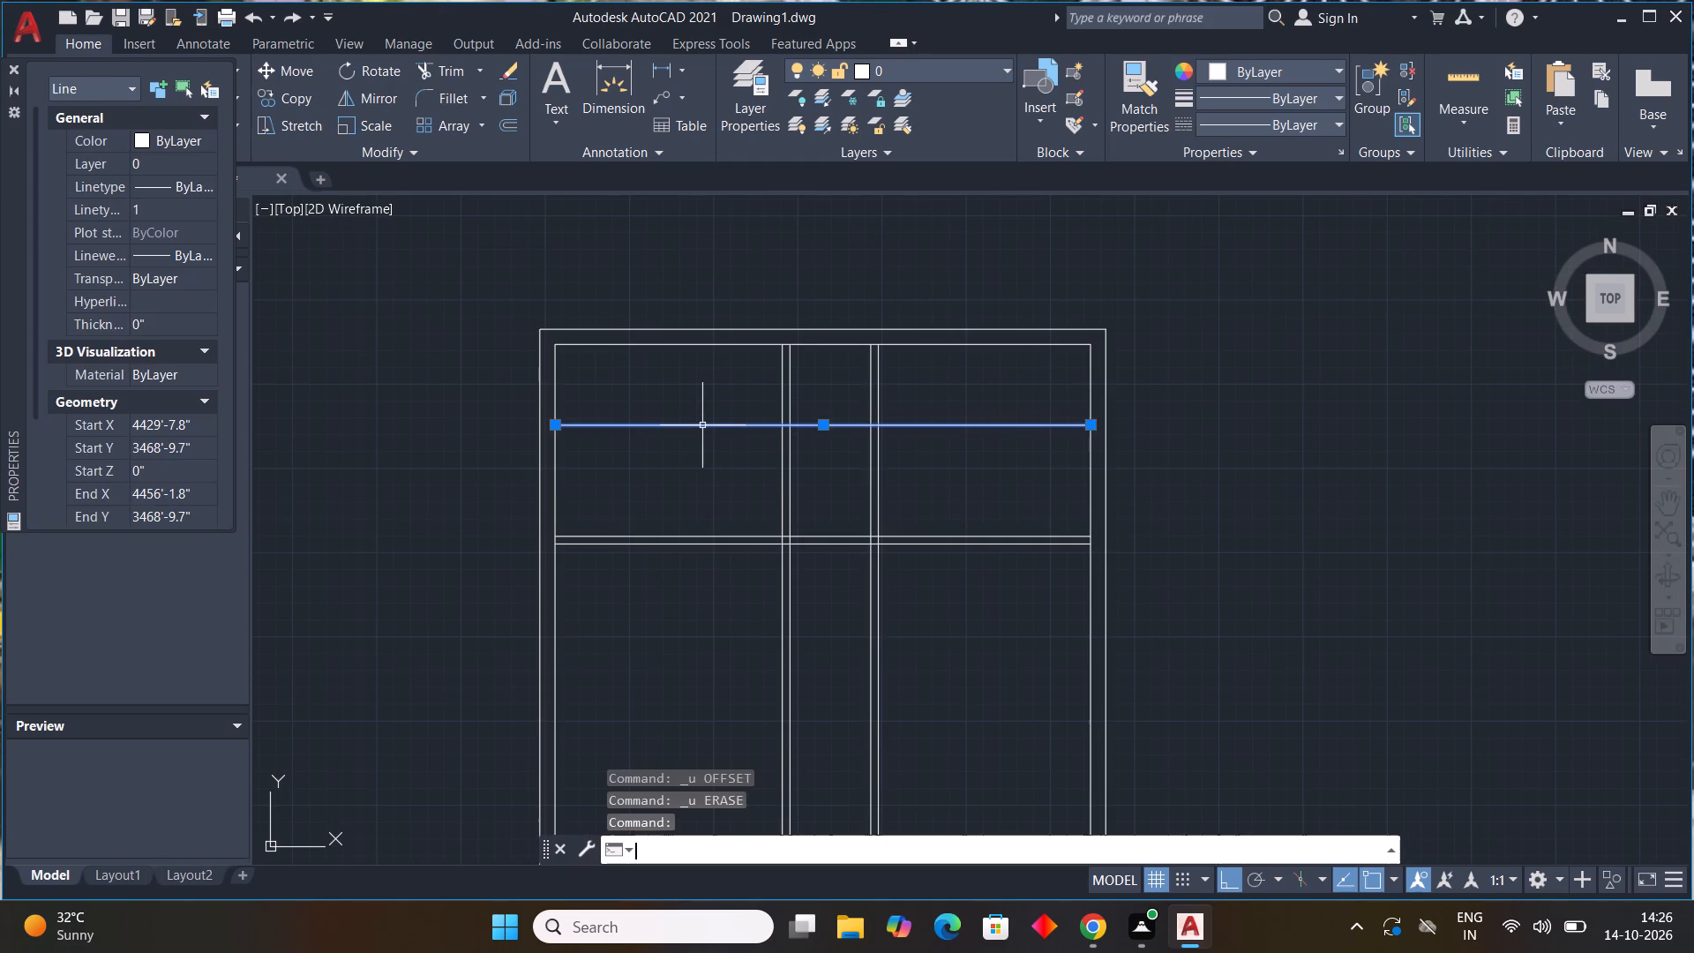
{"action": "key", "text": "Delete"}
{"action": "key", "text": "Delete"}
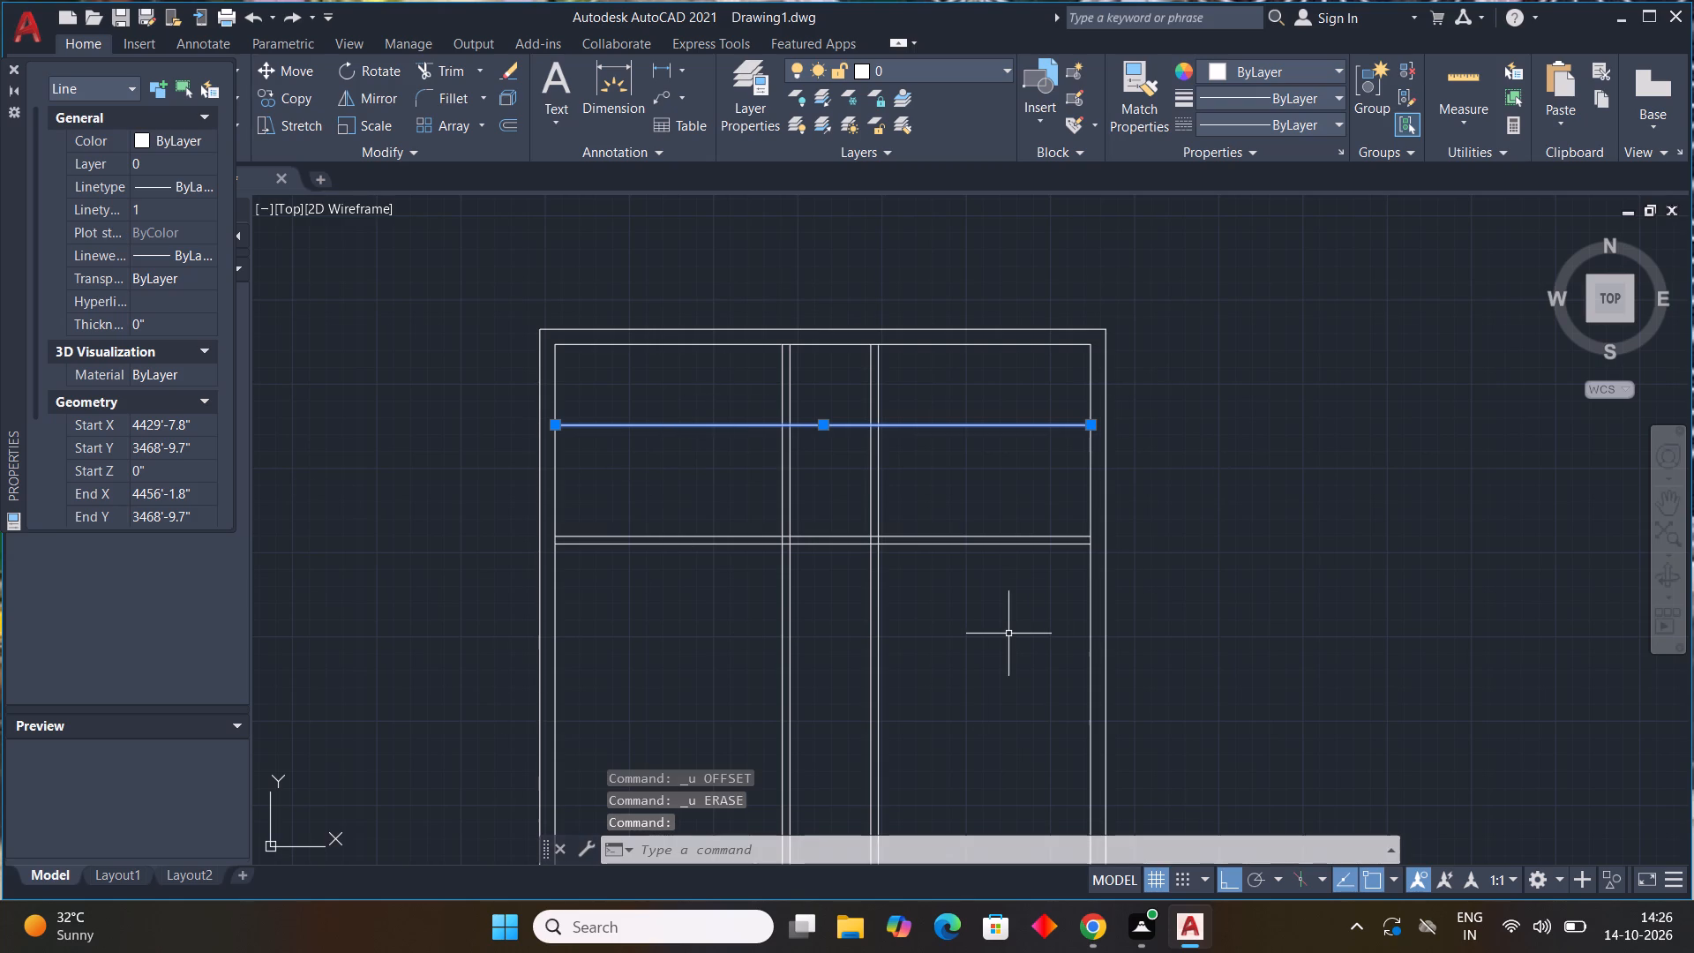
{"action": "key", "text": "Delete"}
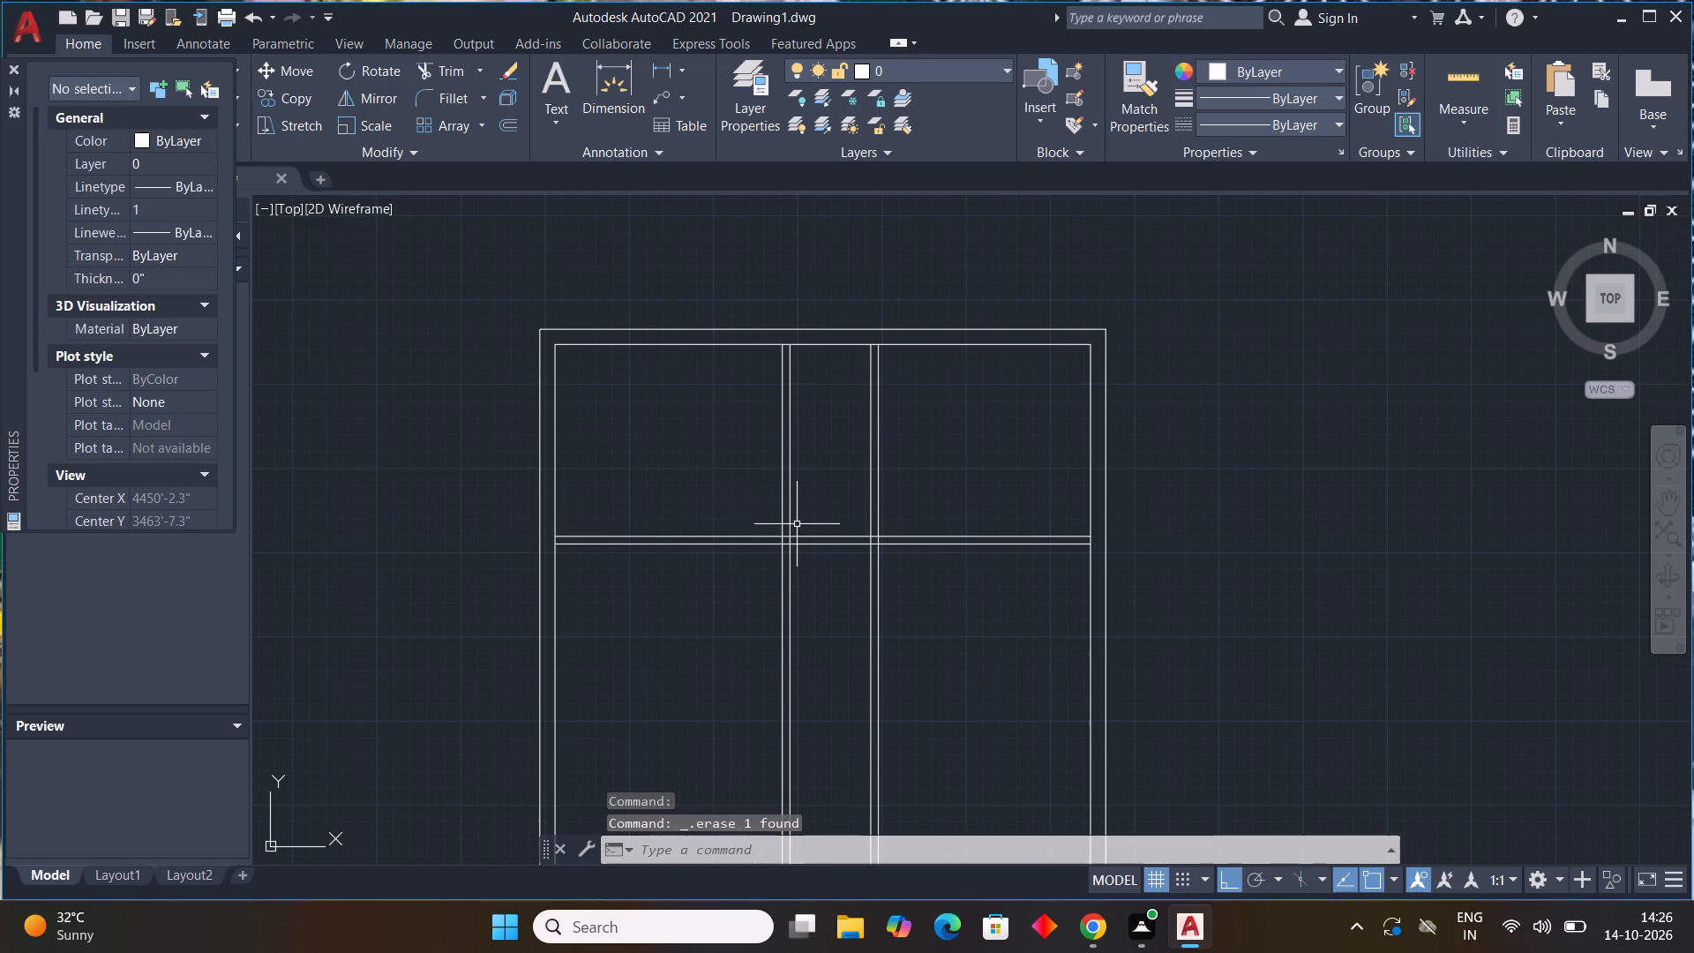
Offset the top outer wall's inner line 7' downward into the plan.
{"action": "type", "text": "off"}
{"action": "key", "text": "space"}
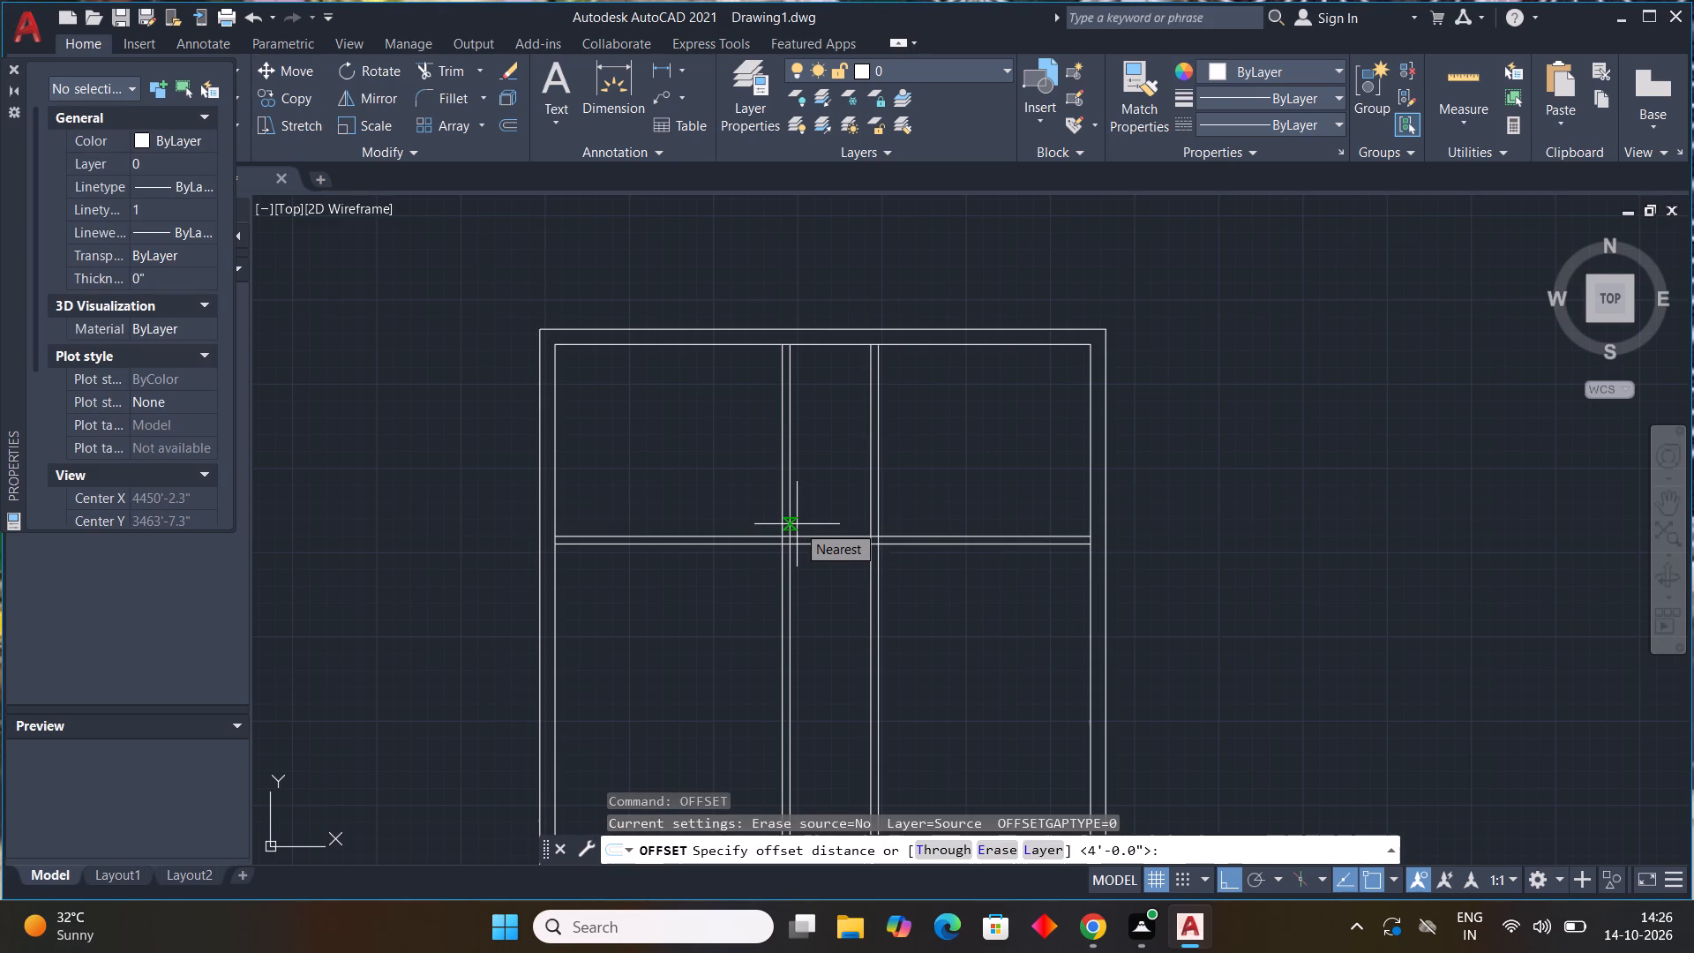
{"action": "type", "text": "7'"}
{"action": "key", "text": "Return"}
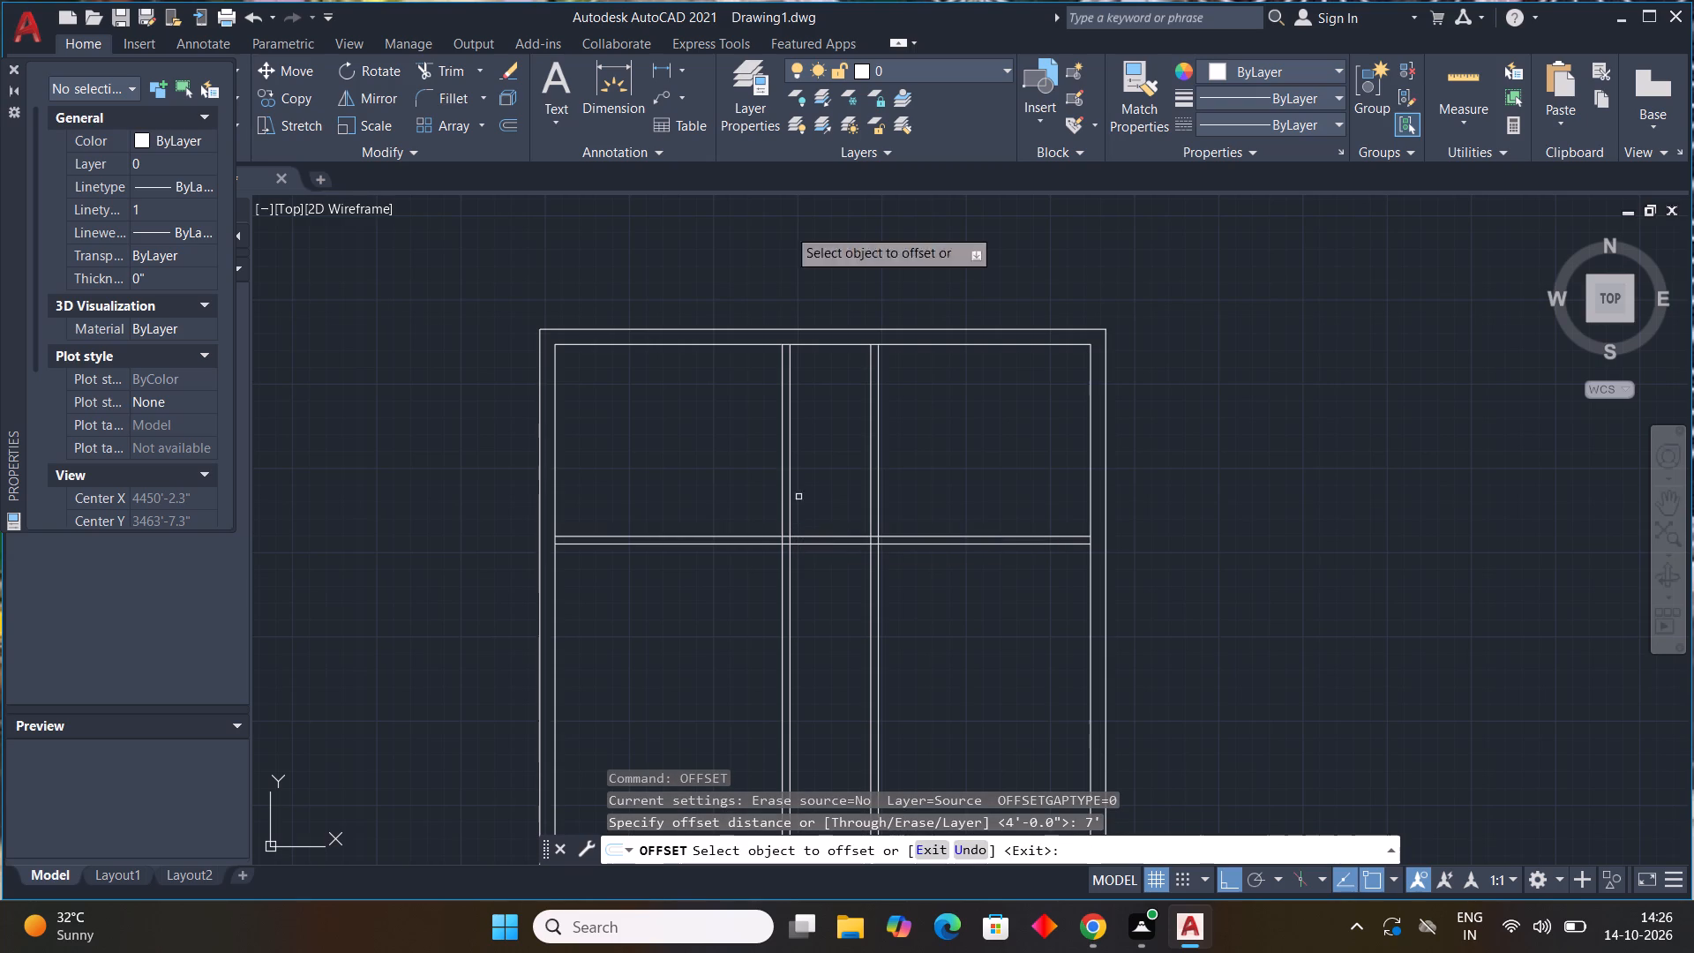
{"action": "left_click_drag", "start_coordinate": [821, 341], "coordinate": [821, 352]}
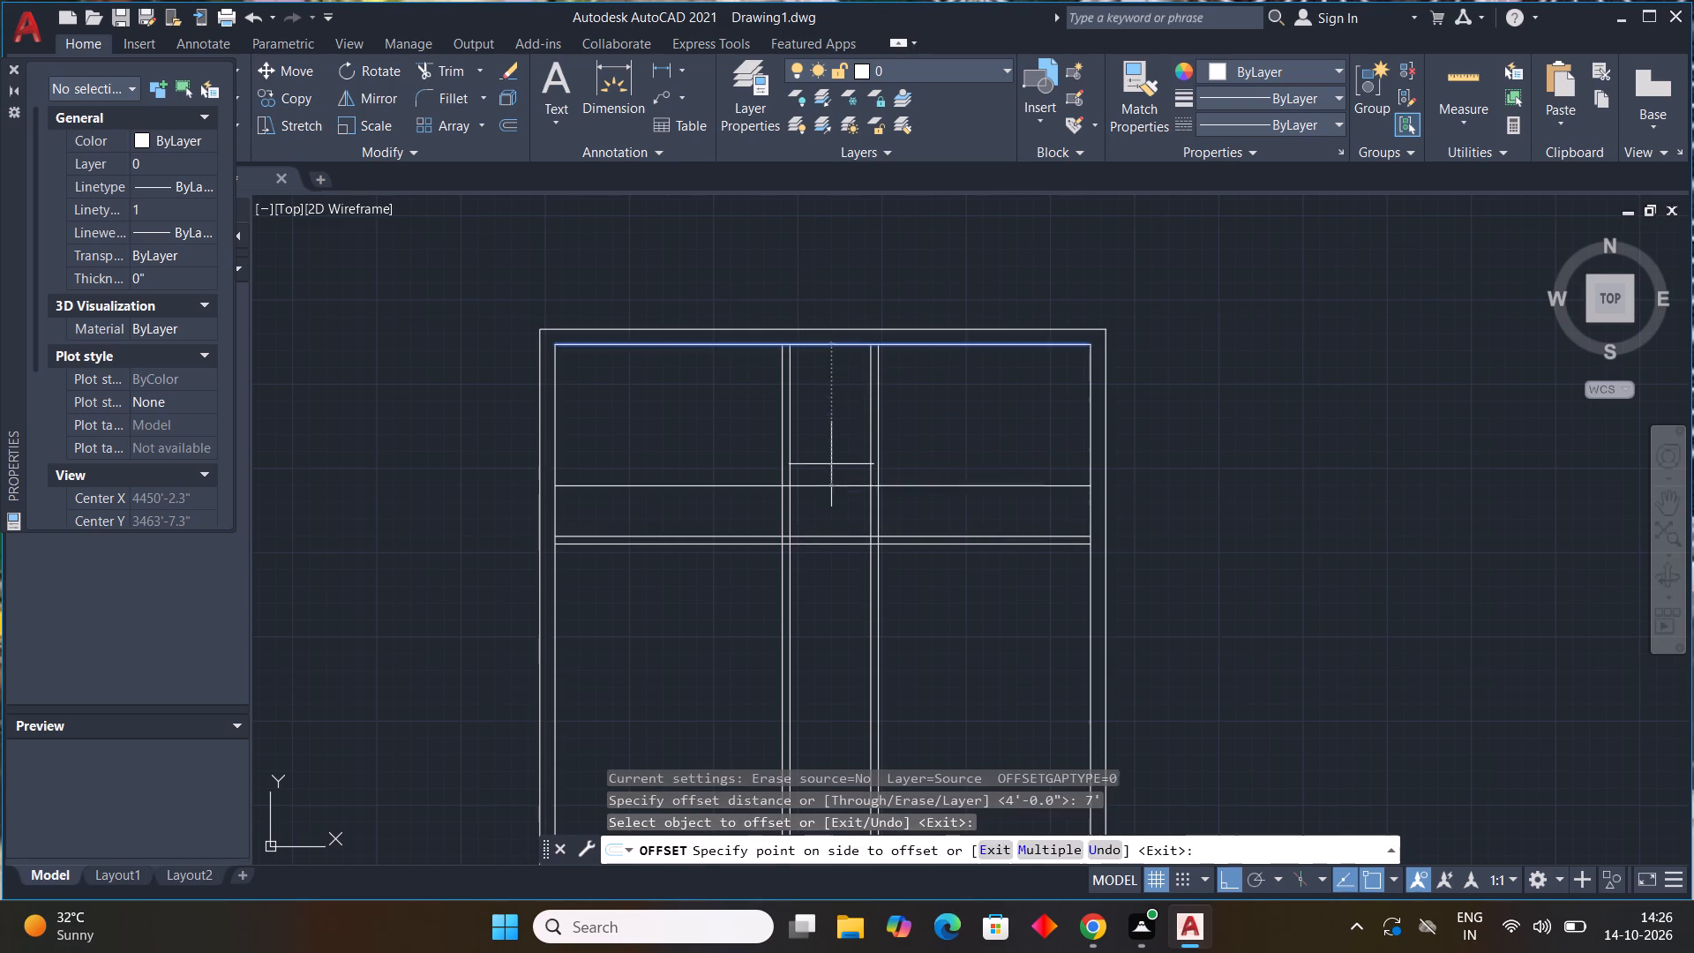
{"action": "left_click", "coordinate": [831, 464]}
{"action": "key", "text": "Escape"}
Offset the new full-width line 4.5" downward to form a double-line cross wall.
{"action": "key", "text": "space"}
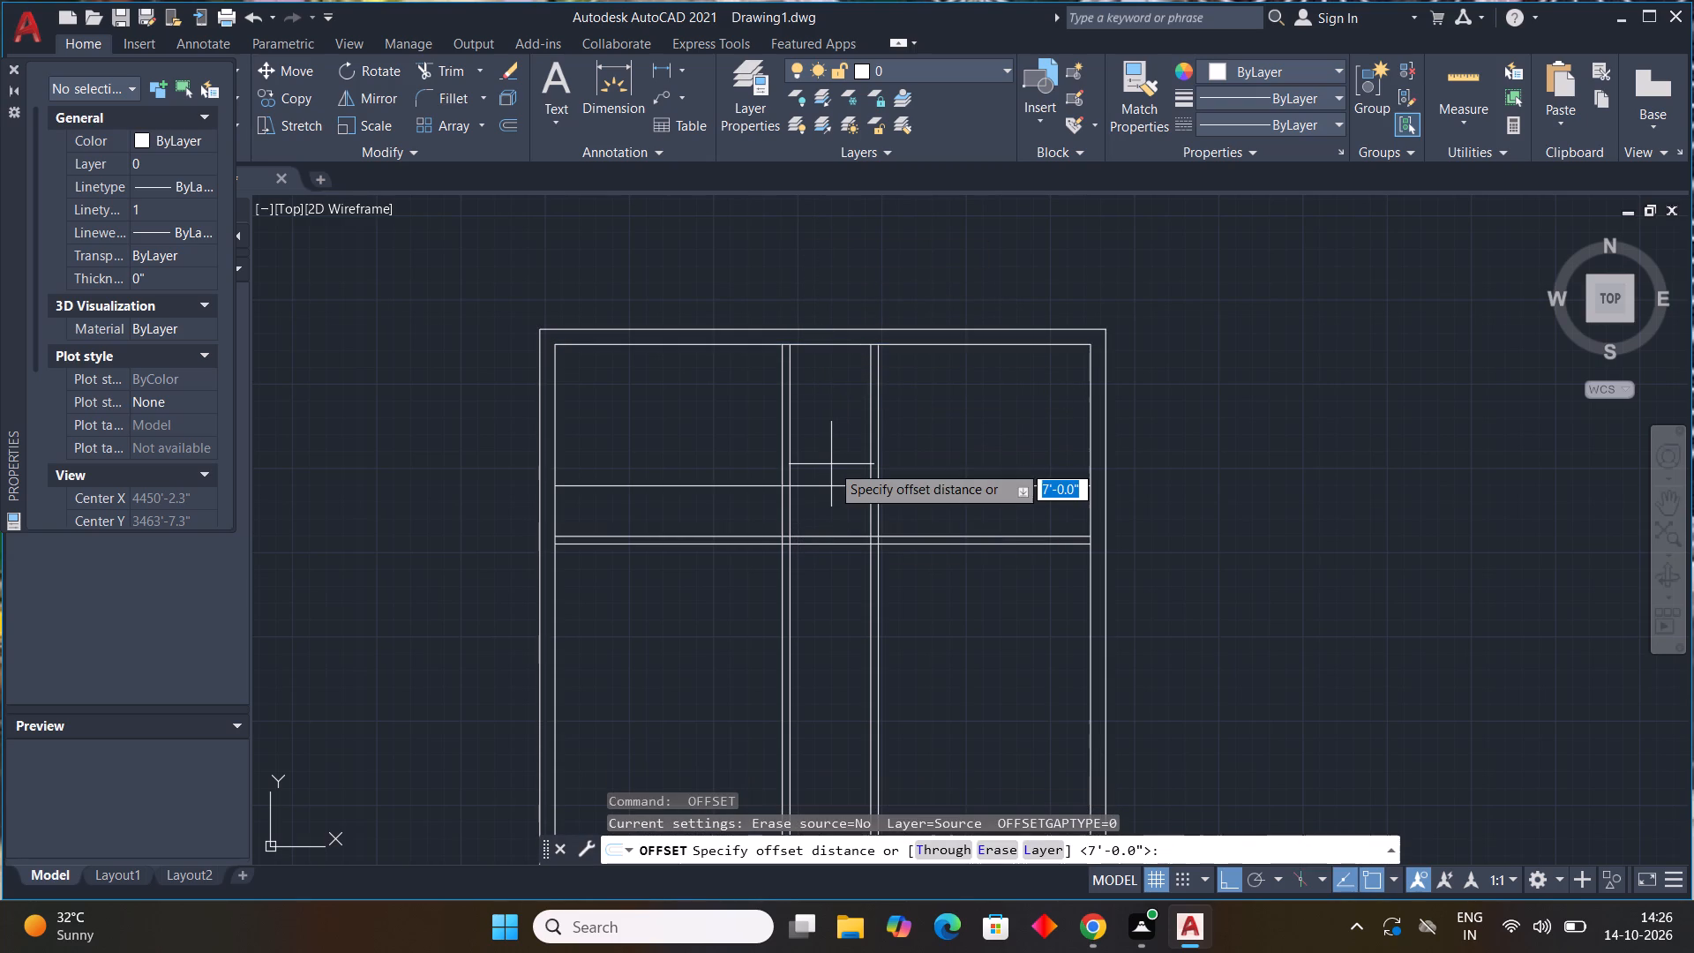
{"action": "type", "text": "4.5\""}
{"action": "key", "text": "Return"}
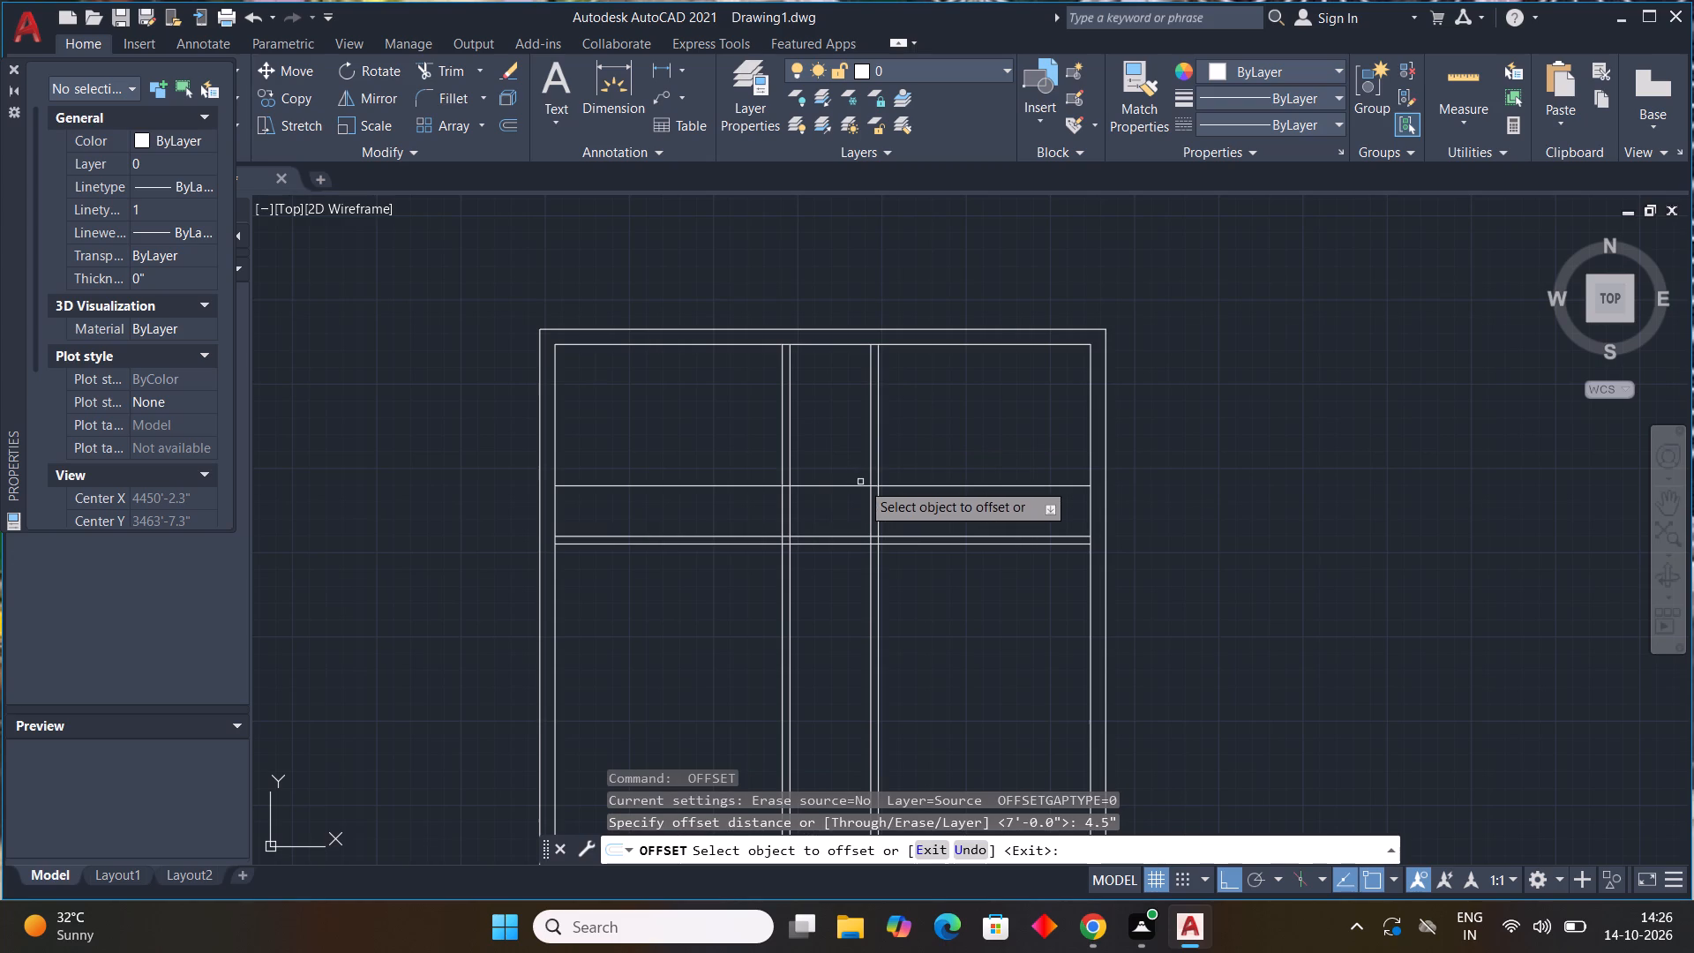
{"action": "left_click", "coordinate": [858, 487]}
{"action": "left_click", "coordinate": [851, 509]}
{"action": "key", "text": "Escape"}
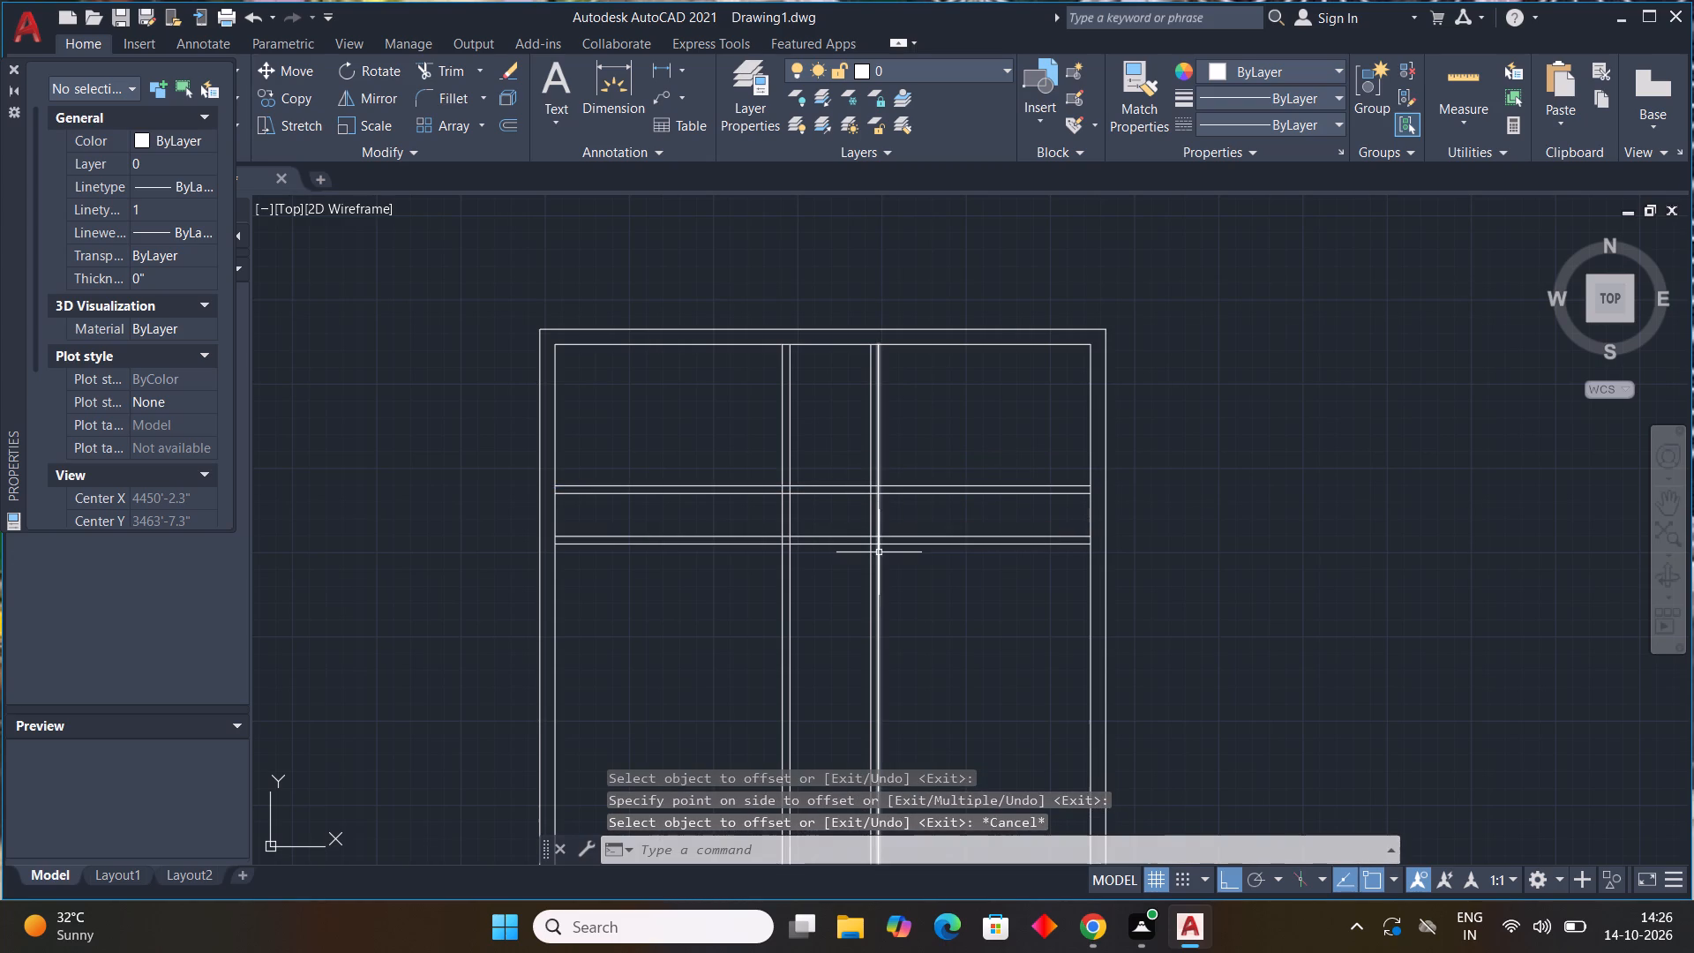
Trim both cross-wall lines outside the two vertical partitions, leaving only the short stretch between them.
{"action": "key", "text": "t"}
{"action": "type", "text": "r"}
{"action": "key", "text": "space"}
{"action": "left_click_drag", "start_coordinate": [950, 480], "coordinate": [942, 522]}
{"action": "left_click_drag", "start_coordinate": [730, 447], "coordinate": [730, 503]}
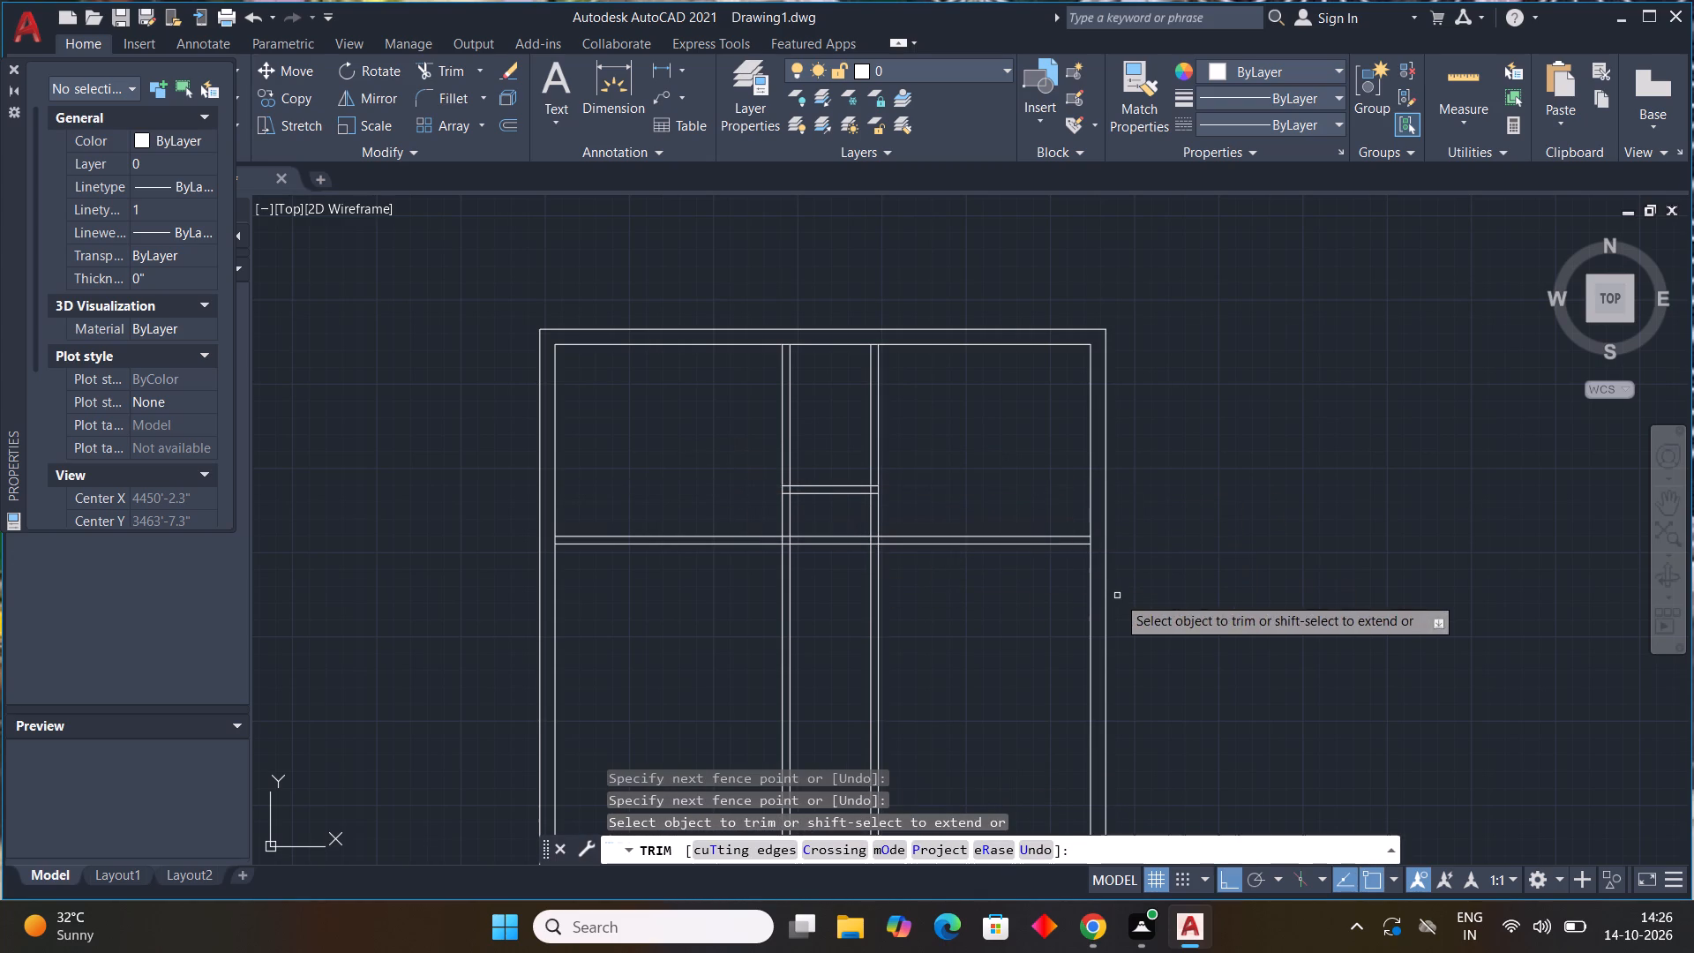
{"action": "key", "text": "Escape"}
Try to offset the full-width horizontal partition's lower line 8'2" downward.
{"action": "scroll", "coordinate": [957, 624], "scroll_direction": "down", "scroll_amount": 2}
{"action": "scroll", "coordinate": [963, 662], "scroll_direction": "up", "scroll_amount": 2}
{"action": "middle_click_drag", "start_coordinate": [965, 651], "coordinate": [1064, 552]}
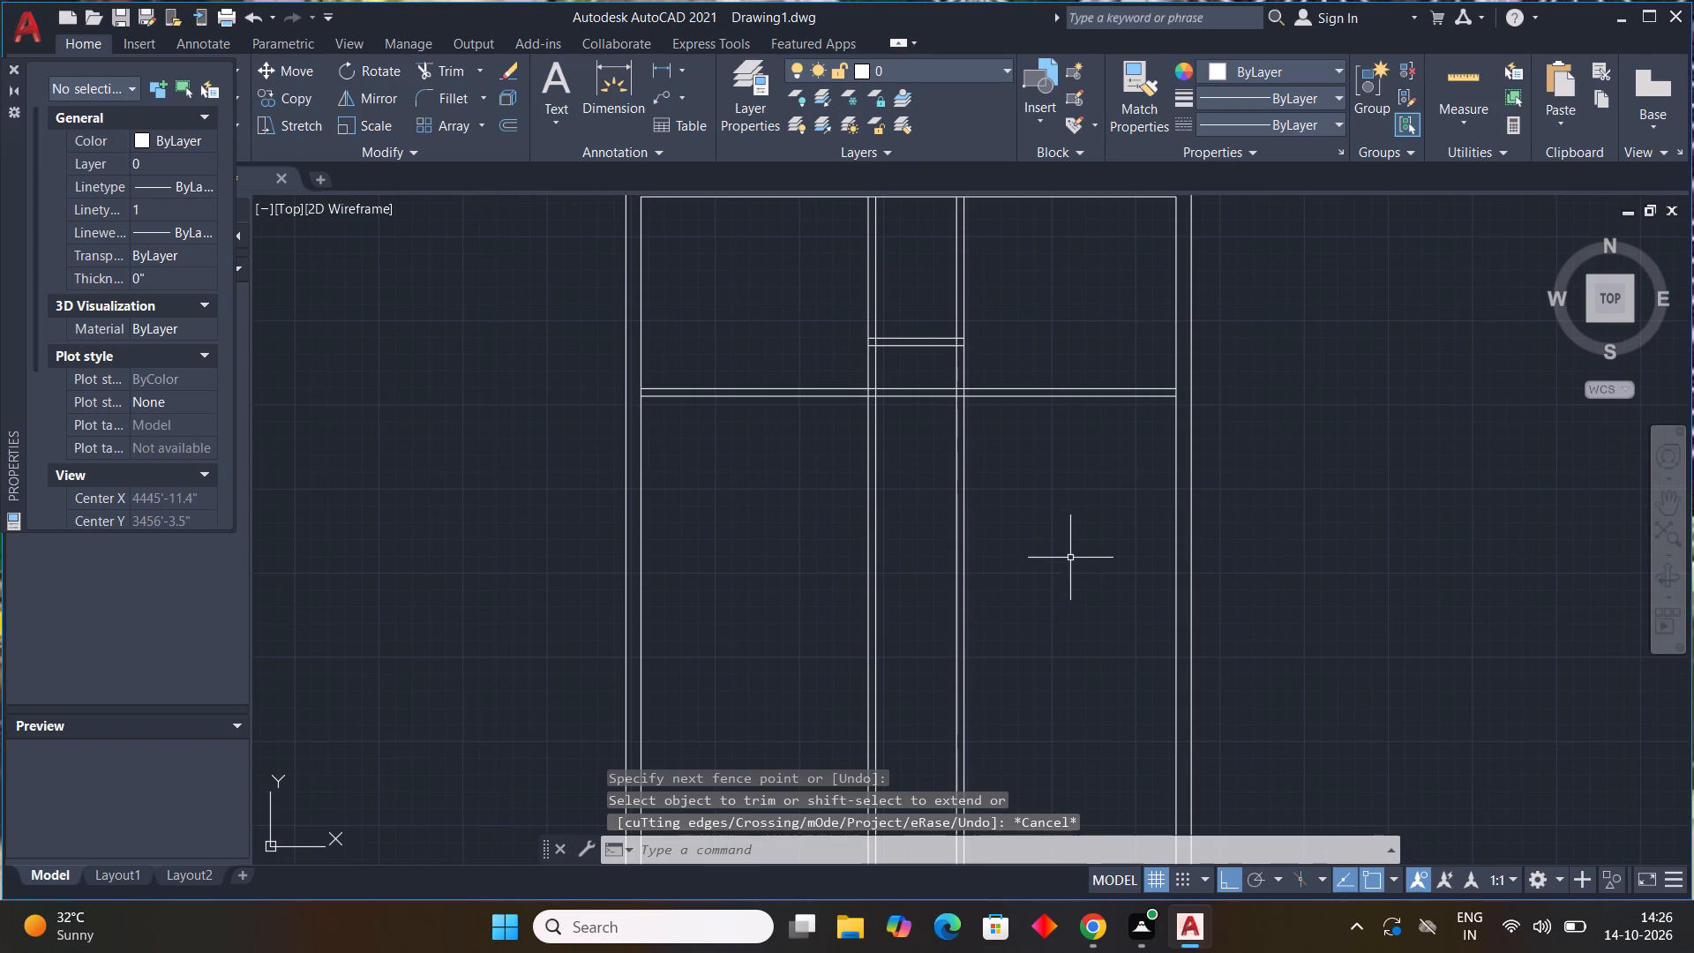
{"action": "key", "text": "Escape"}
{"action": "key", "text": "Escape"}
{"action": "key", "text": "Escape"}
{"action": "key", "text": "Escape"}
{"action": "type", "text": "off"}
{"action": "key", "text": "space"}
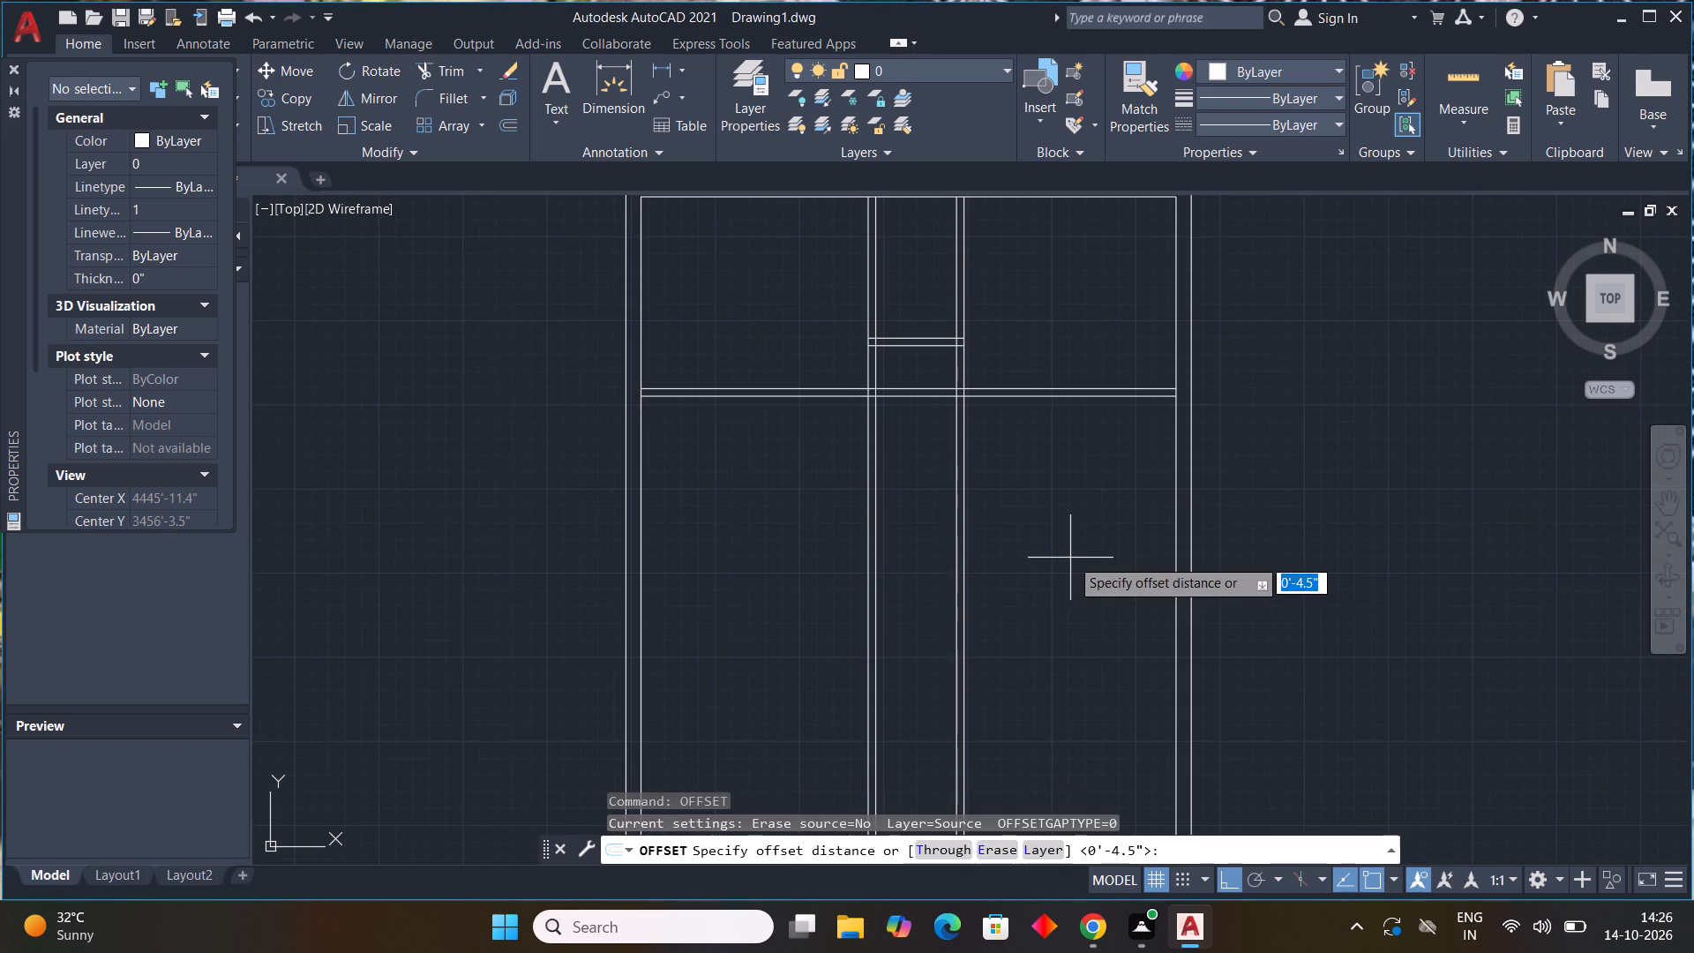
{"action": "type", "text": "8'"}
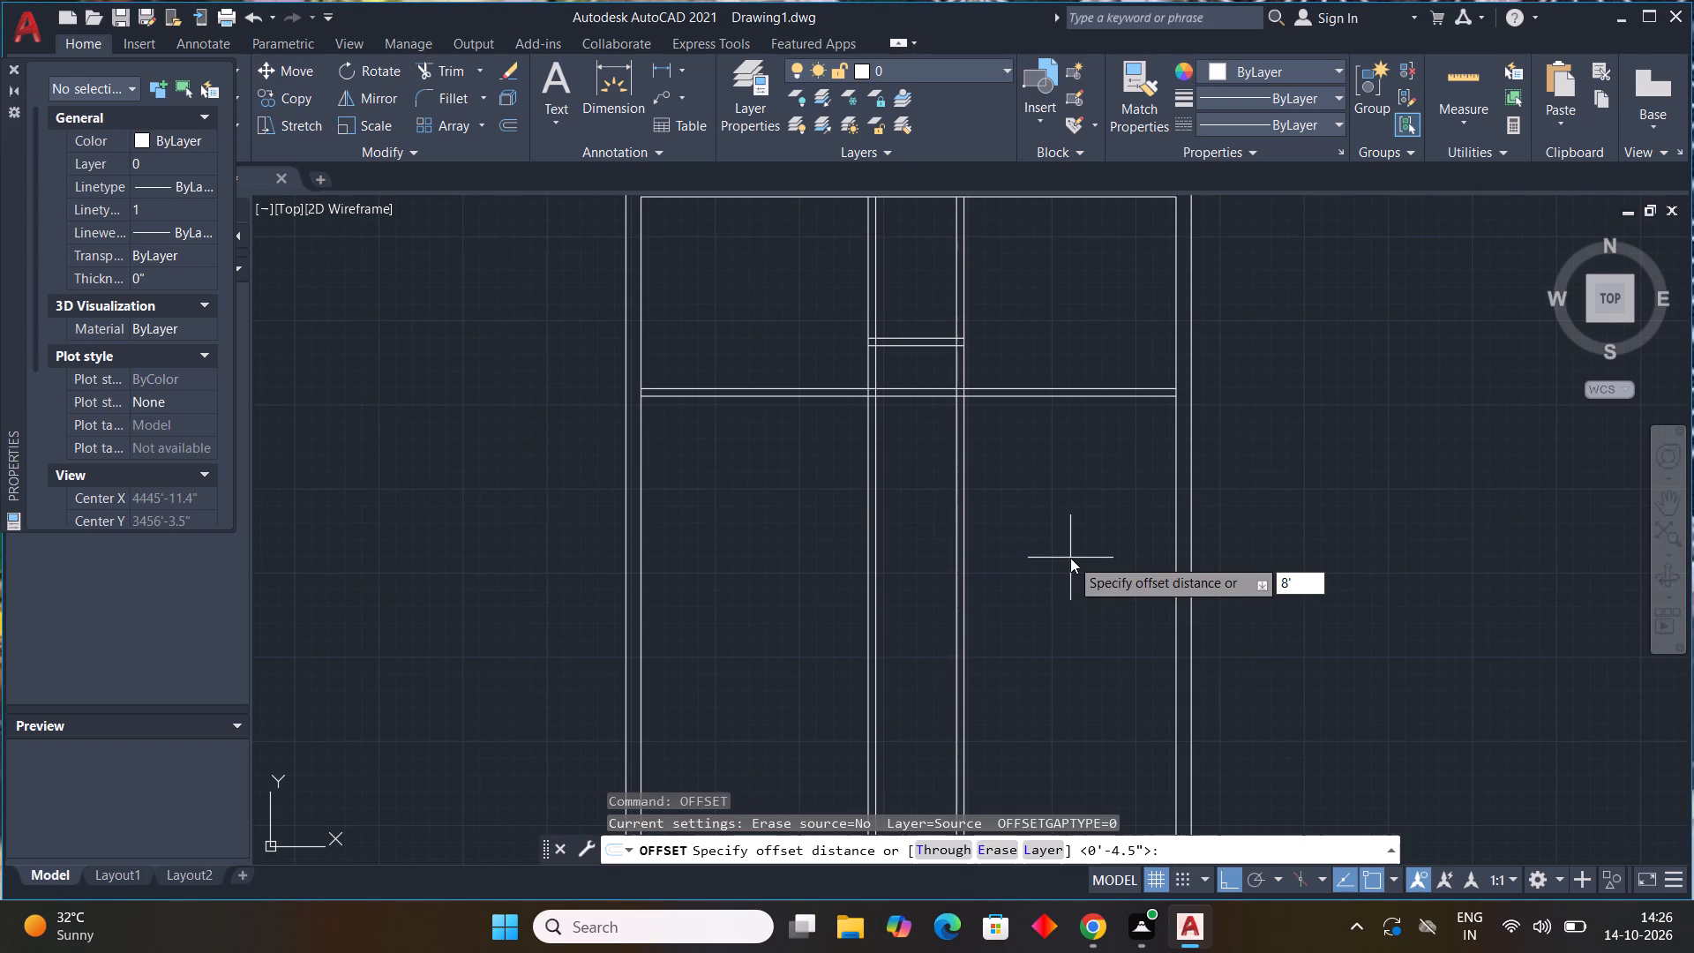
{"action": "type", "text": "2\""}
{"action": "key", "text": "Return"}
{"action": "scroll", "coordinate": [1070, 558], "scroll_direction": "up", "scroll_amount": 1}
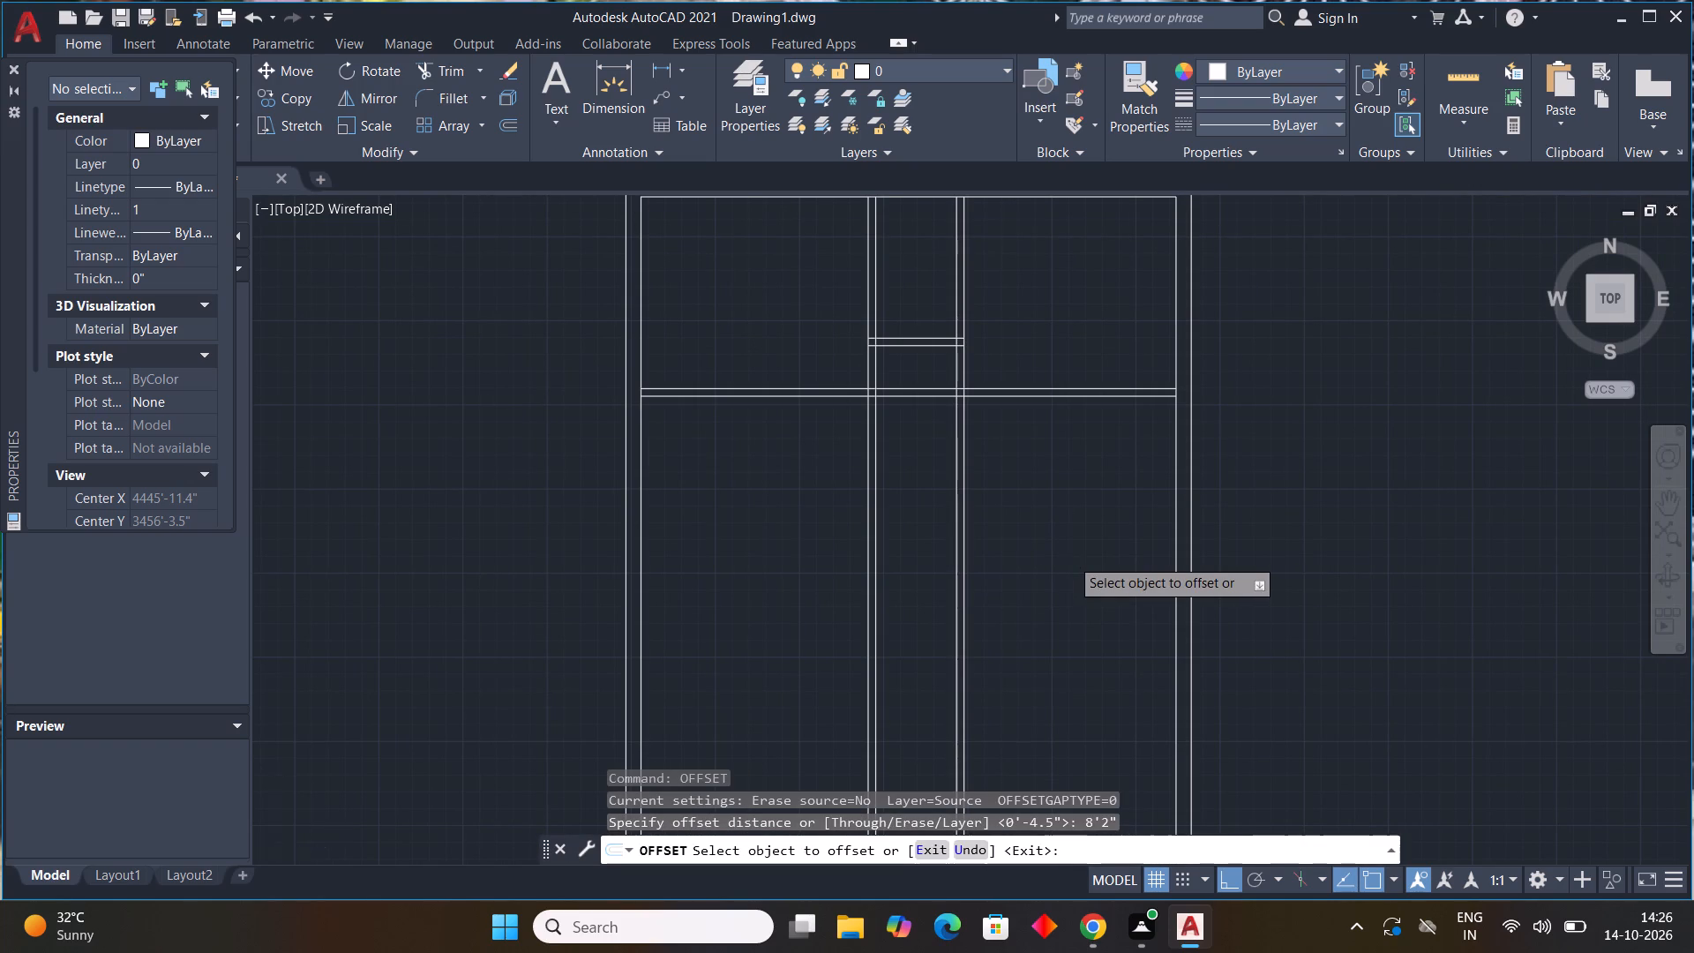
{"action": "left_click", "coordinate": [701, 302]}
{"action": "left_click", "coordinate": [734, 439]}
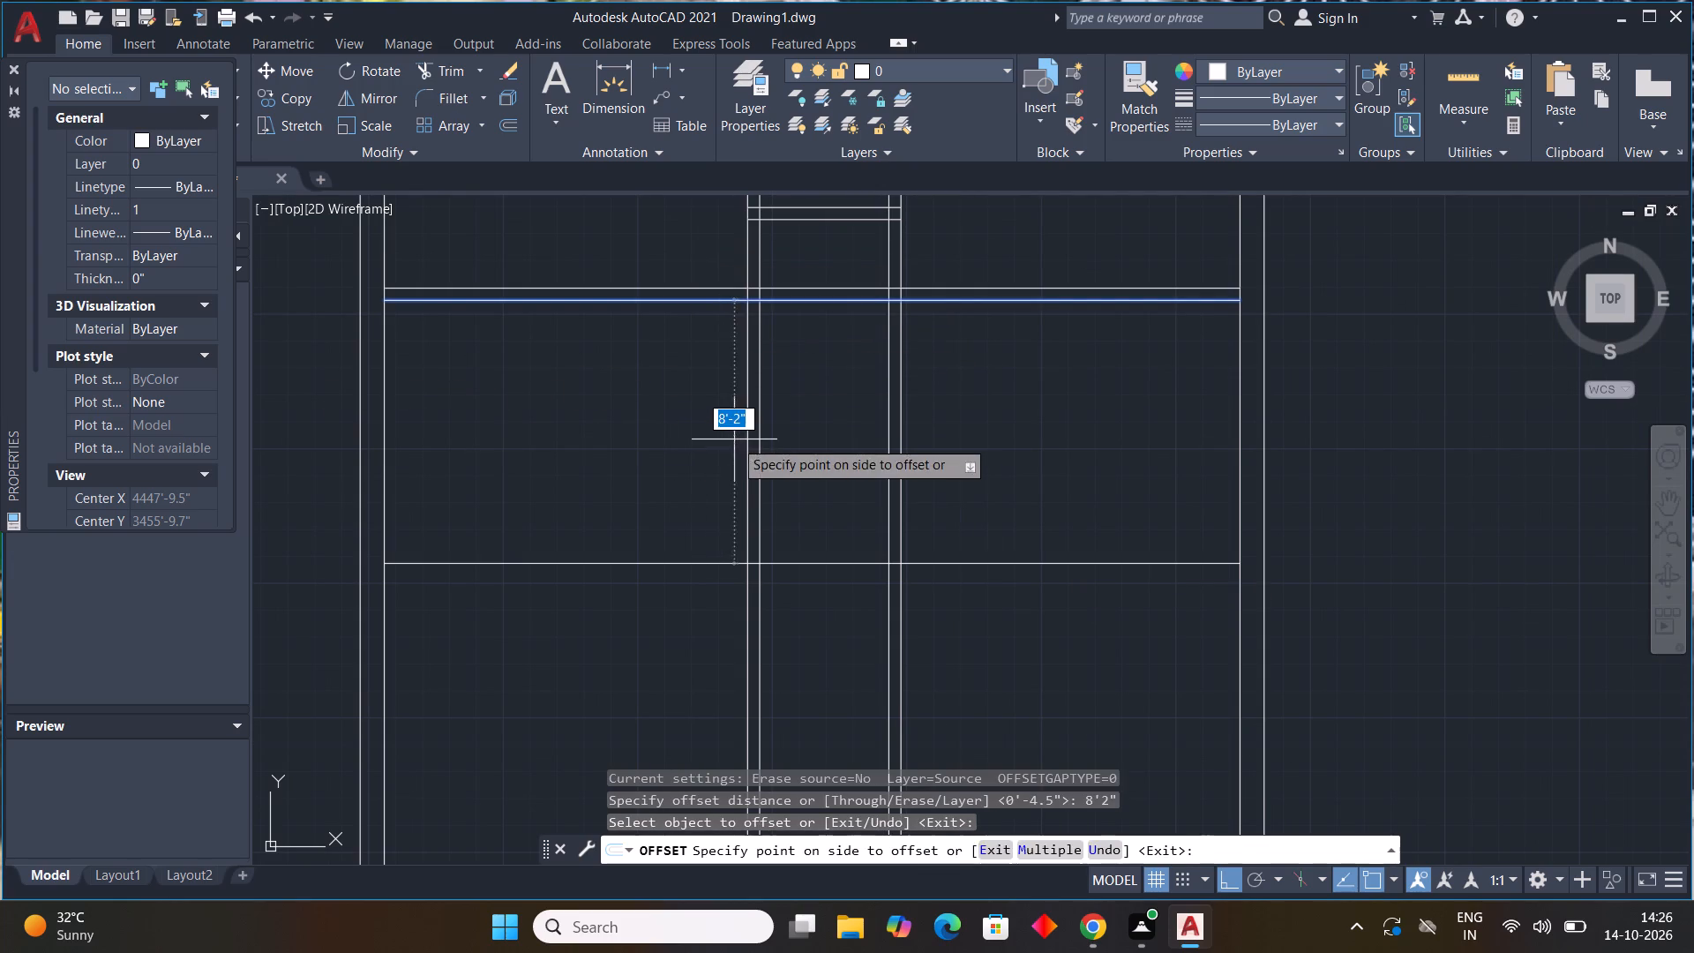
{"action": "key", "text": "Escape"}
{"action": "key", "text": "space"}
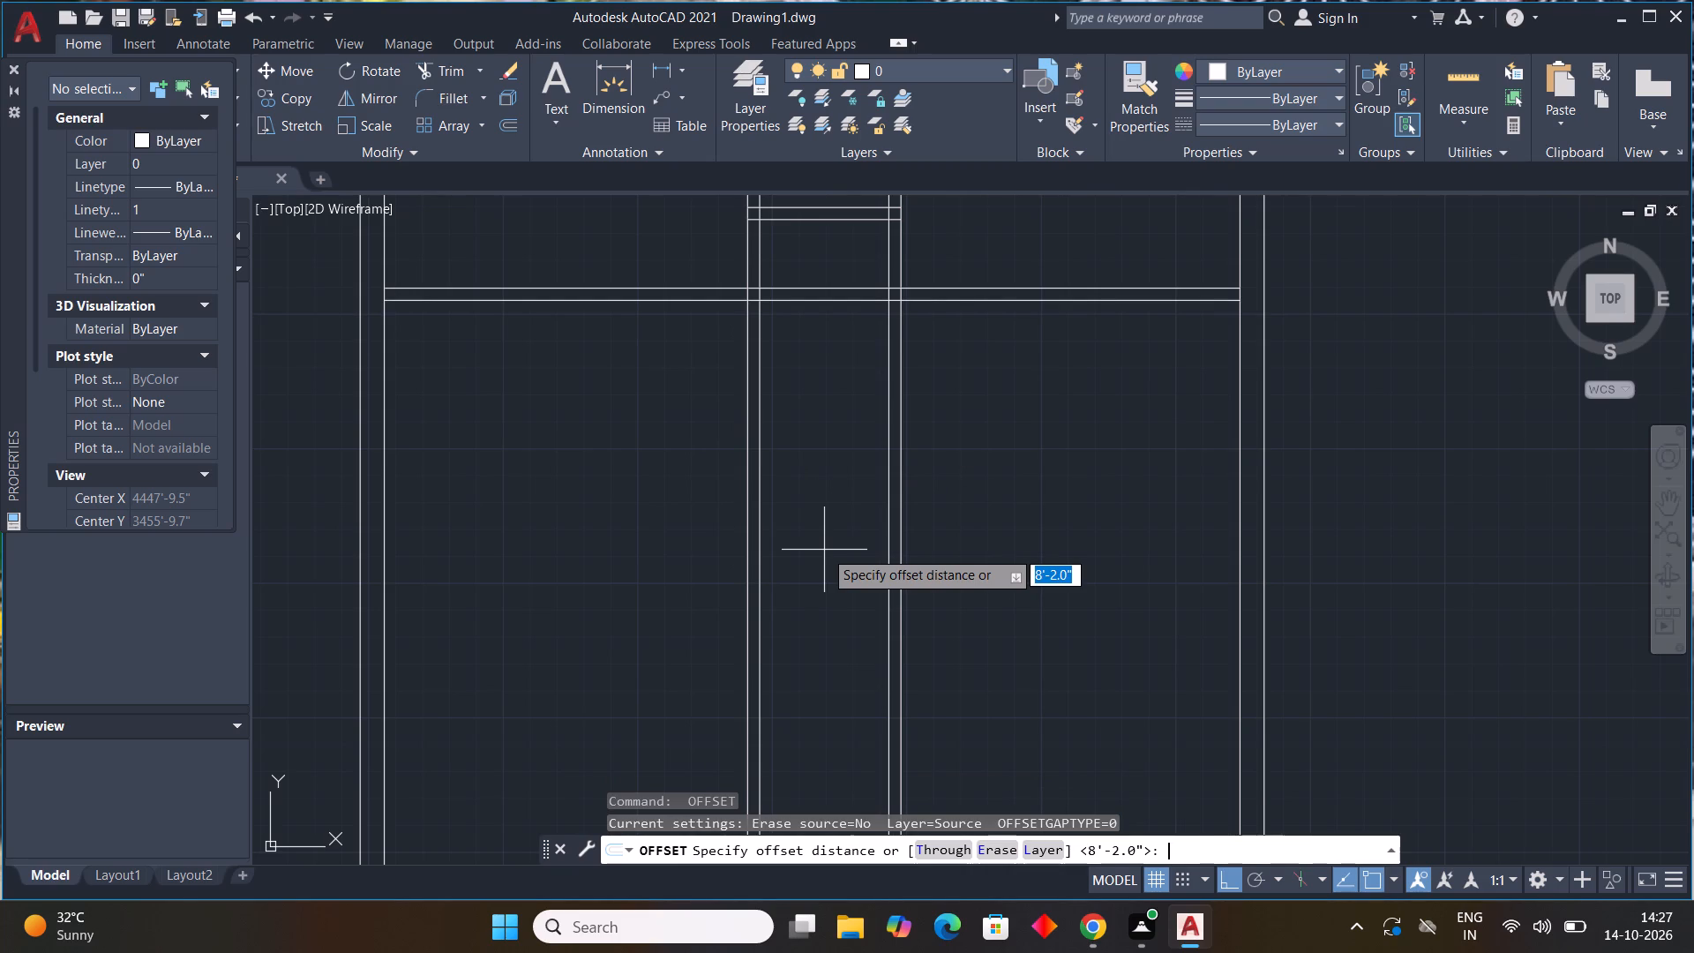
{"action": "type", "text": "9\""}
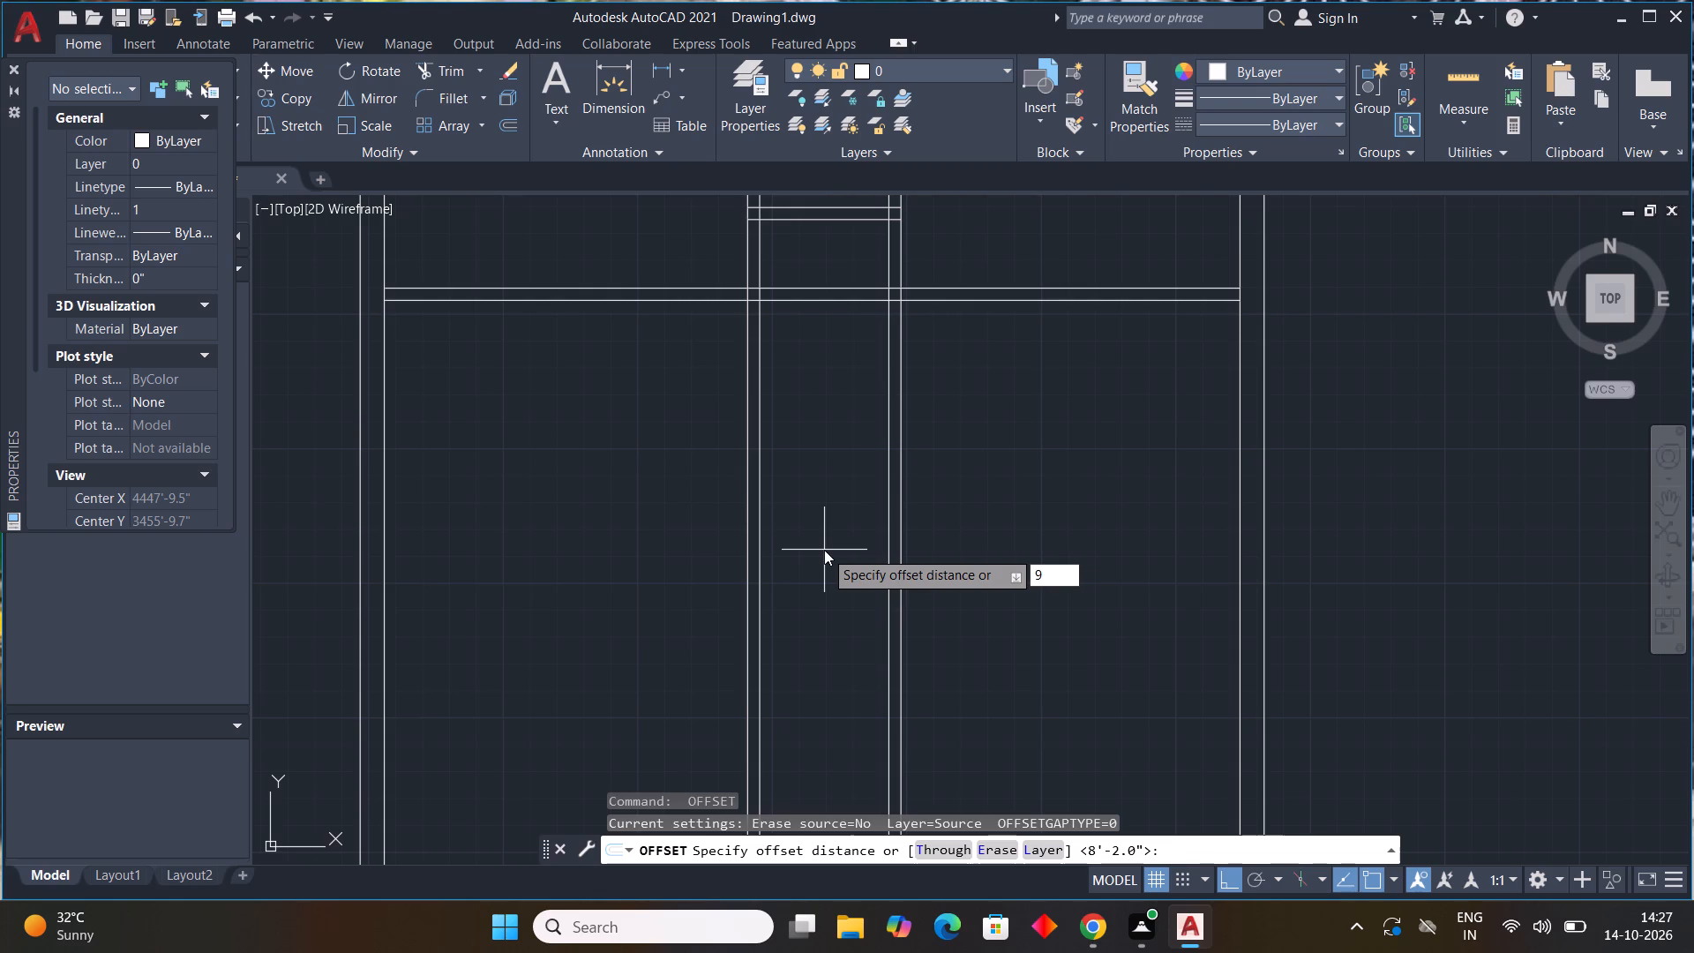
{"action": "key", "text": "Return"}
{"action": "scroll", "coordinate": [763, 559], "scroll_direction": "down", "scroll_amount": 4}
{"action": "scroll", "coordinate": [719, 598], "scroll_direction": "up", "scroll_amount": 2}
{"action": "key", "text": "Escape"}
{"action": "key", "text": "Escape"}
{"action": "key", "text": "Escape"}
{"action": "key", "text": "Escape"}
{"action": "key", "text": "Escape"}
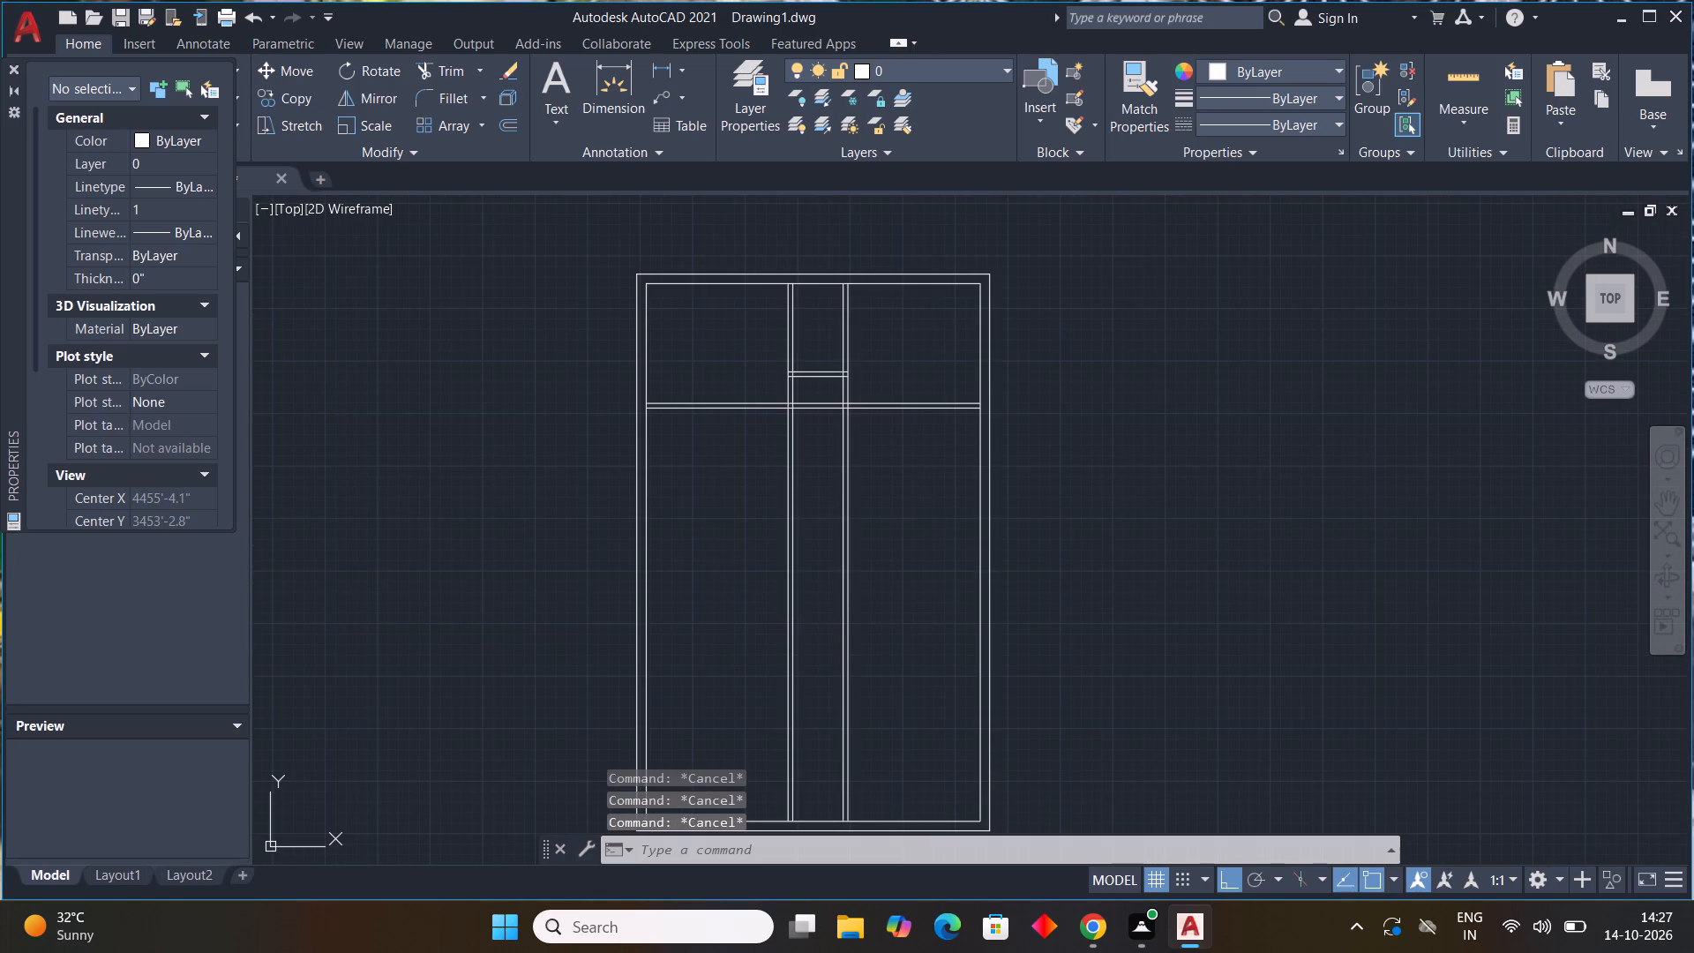
Offset the full-width horizontal partition's lower line 8'2" downward.
{"action": "type", "text": "off"}
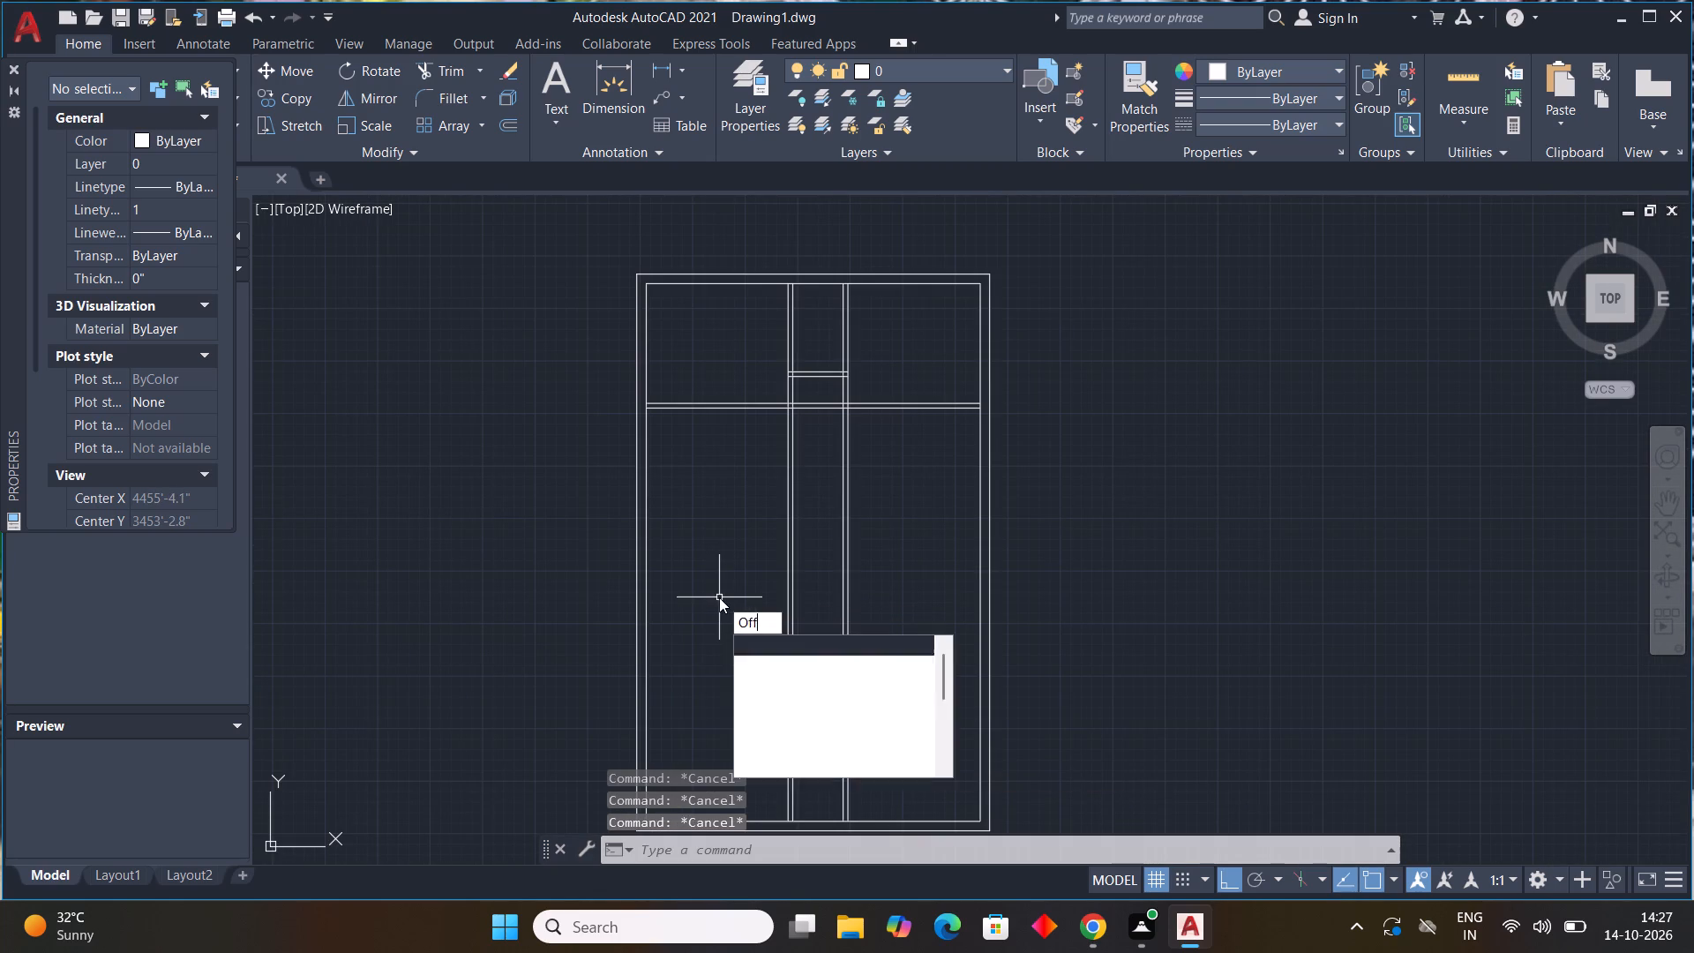
{"action": "key", "text": "space"}
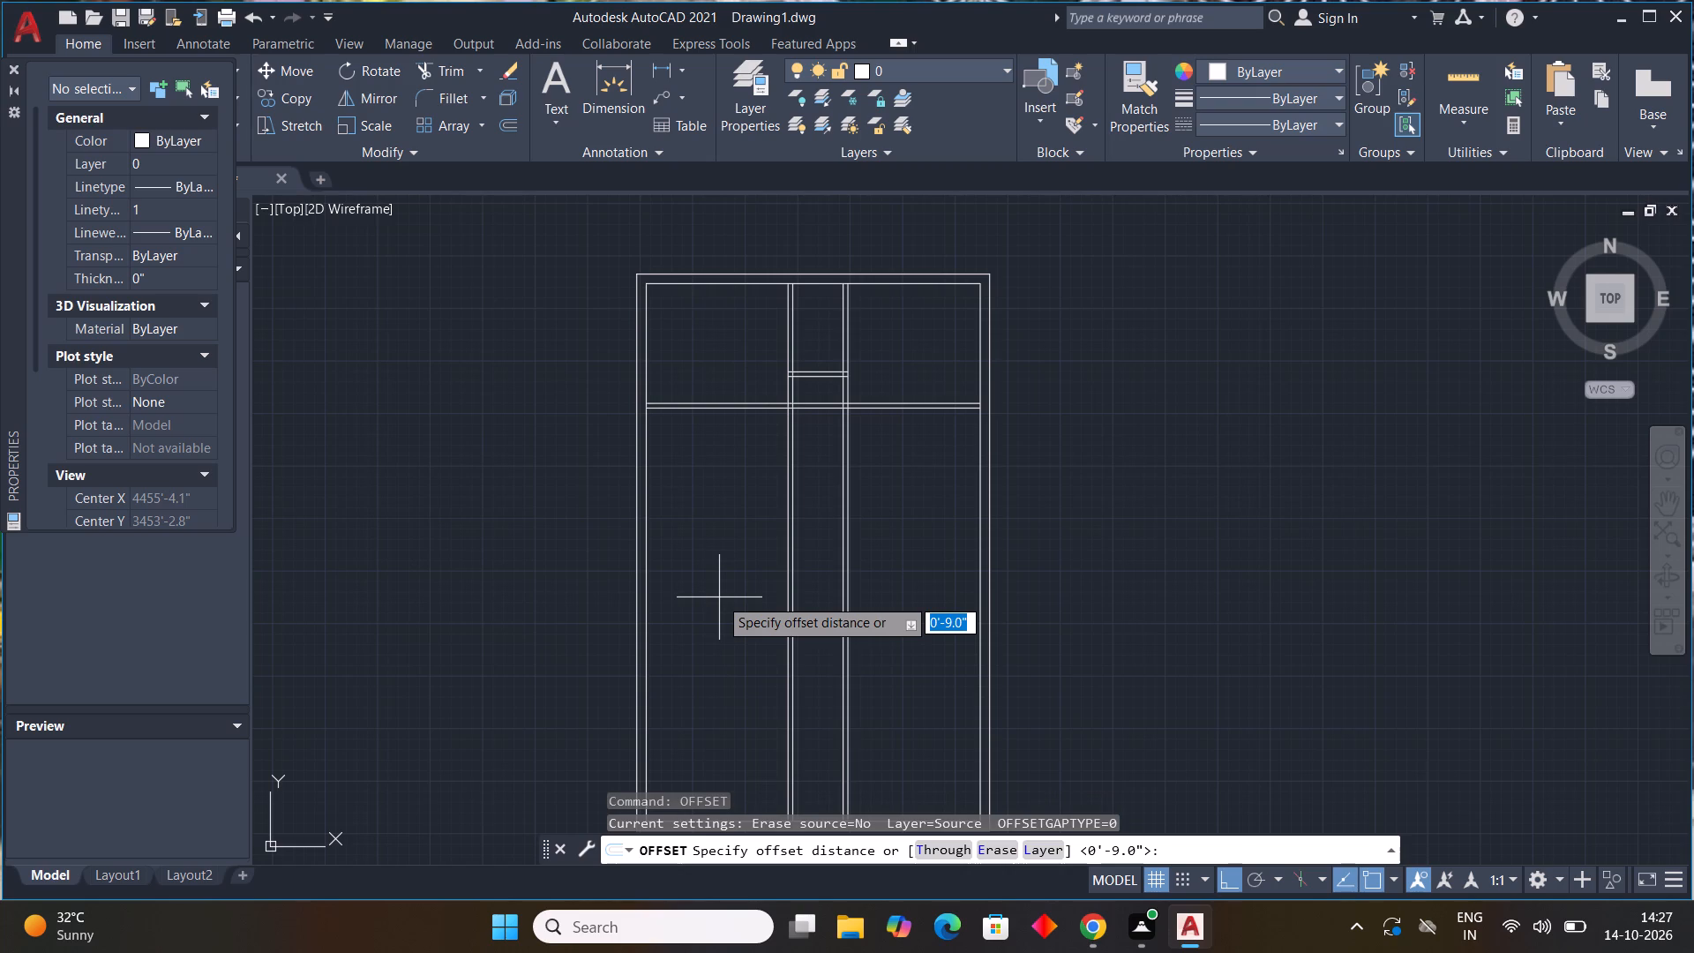
{"action": "type", "text": "8'2"}
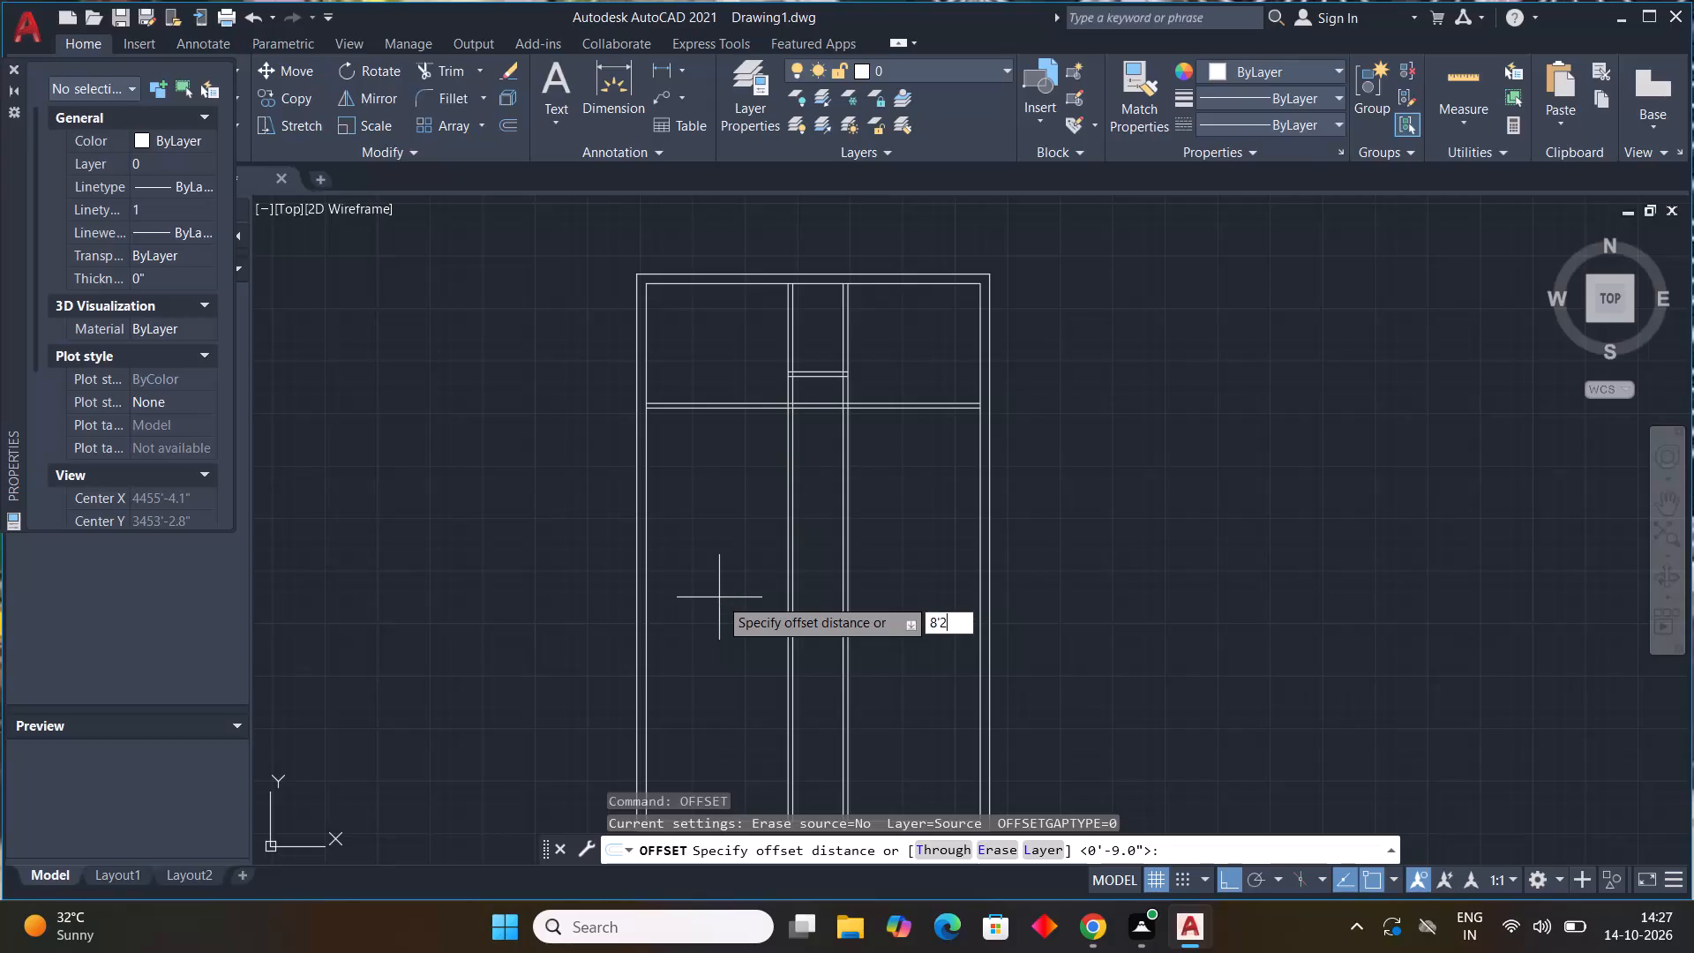
{"action": "key", "text": "shift+quotedbl"}
{"action": "key", "text": "Return"}
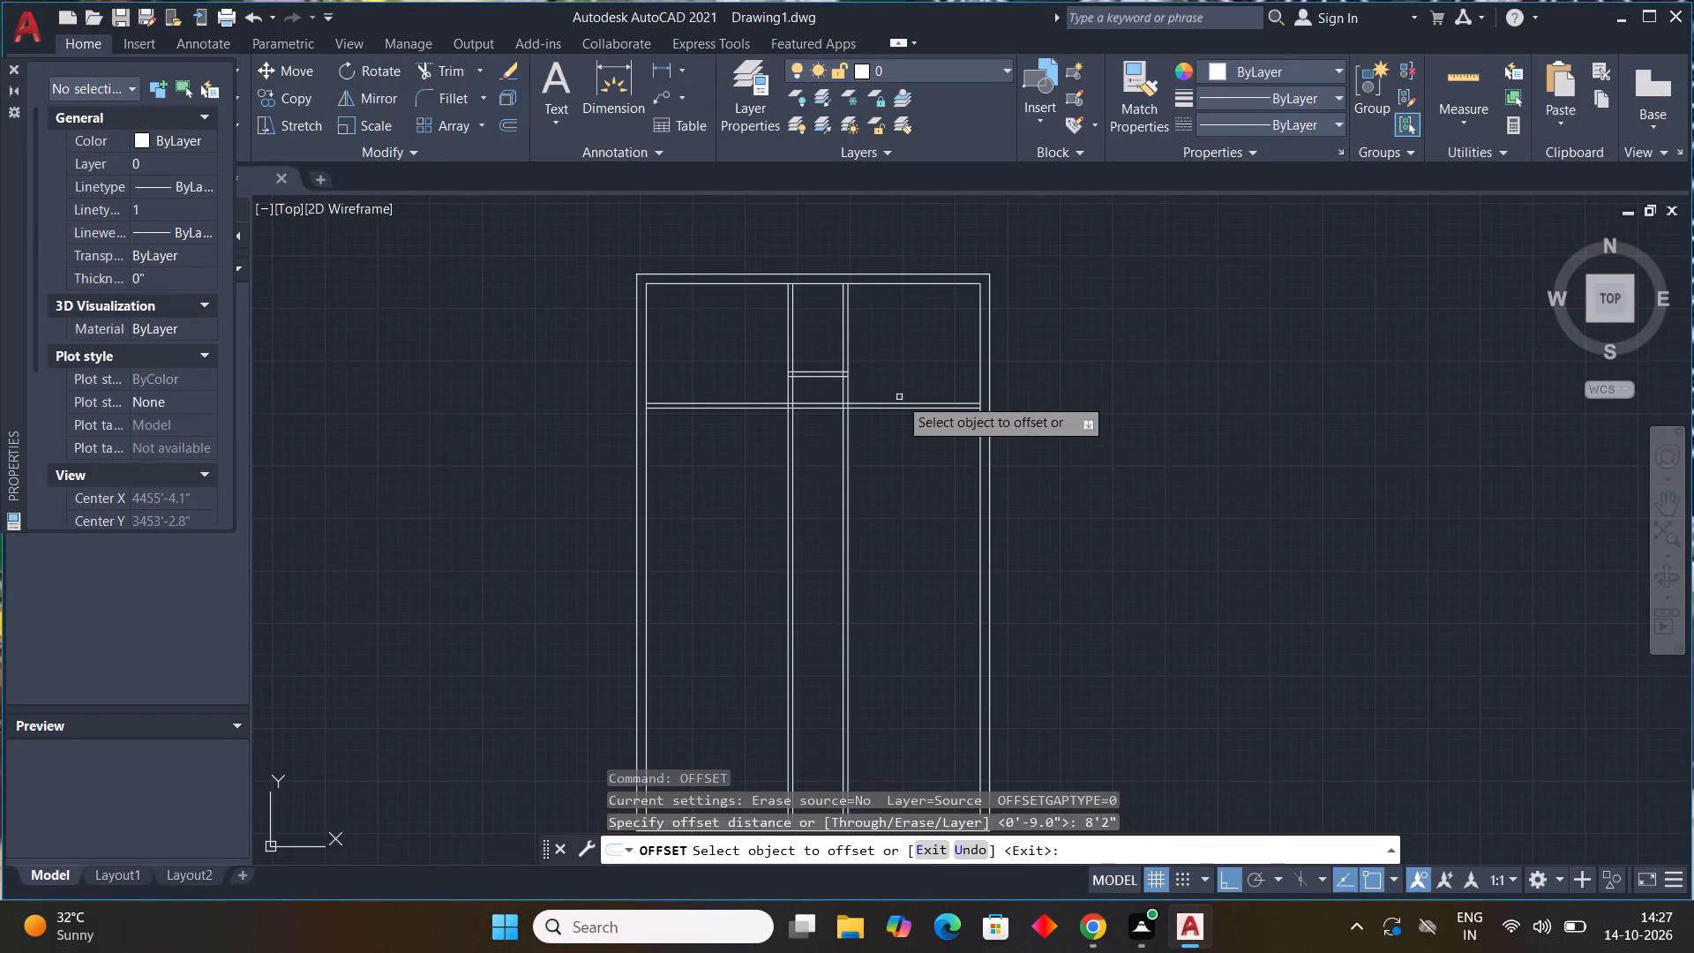
{"action": "scroll", "coordinate": [786, 409], "scroll_direction": "up", "scroll_amount": 3}
{"action": "left_click", "coordinate": [782, 406]}
{"action": "scroll", "coordinate": [766, 507], "scroll_direction": "down", "scroll_amount": 2}
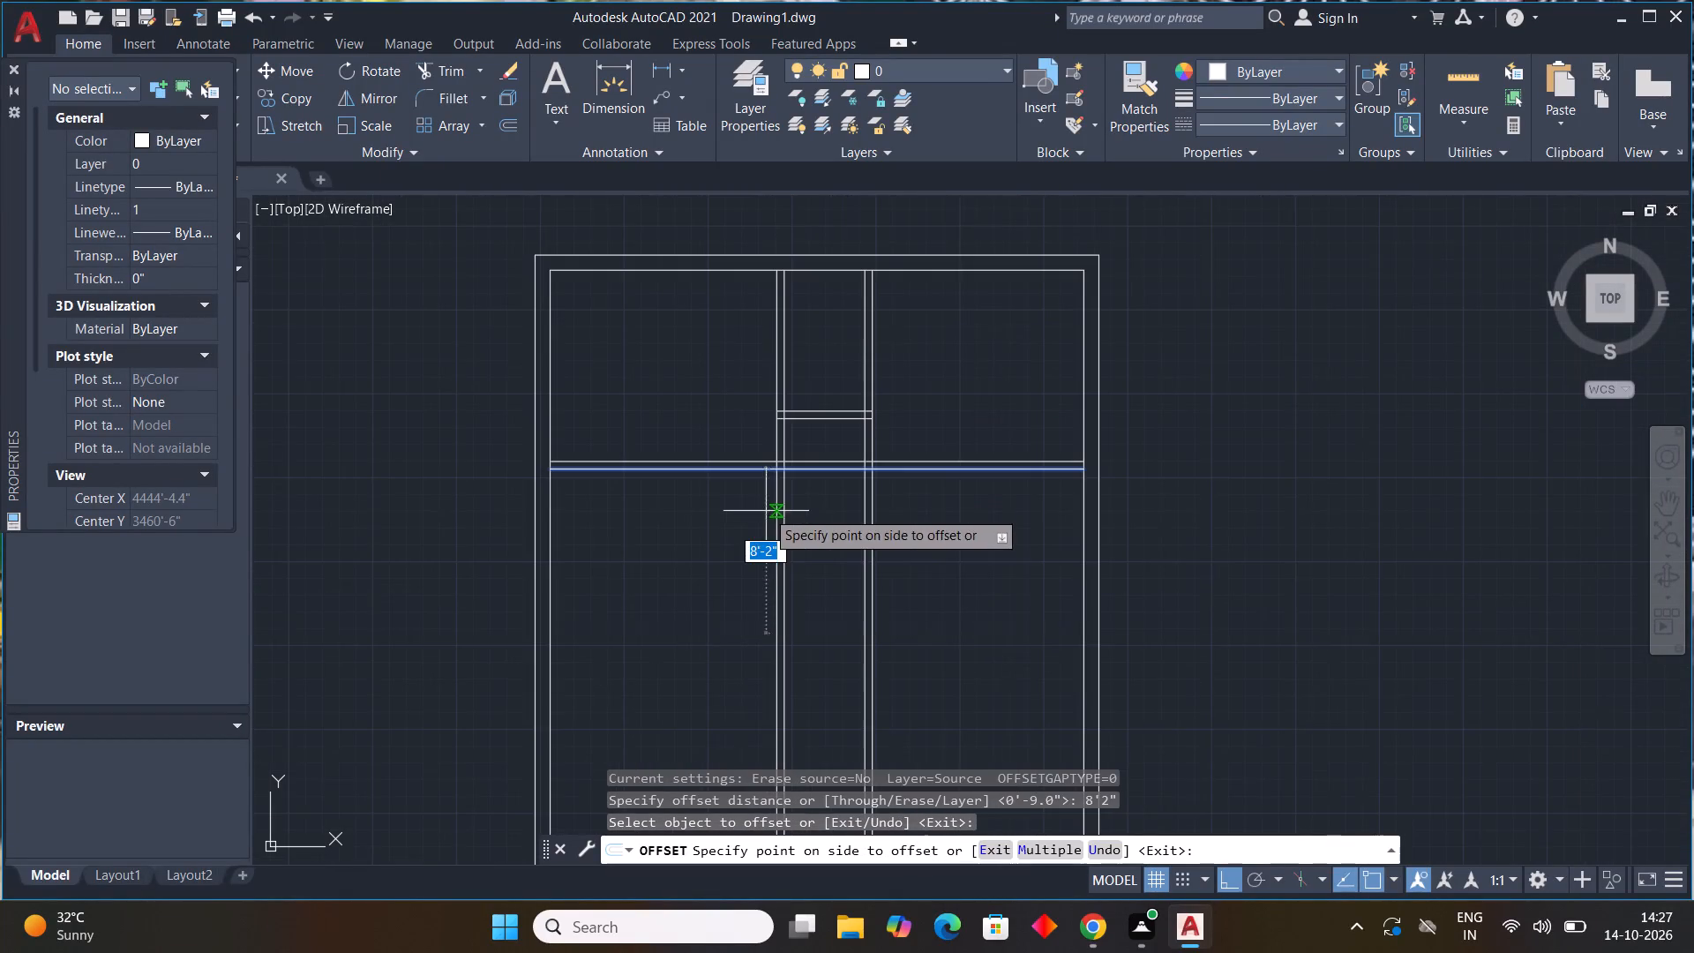
{"action": "left_click", "coordinate": [768, 552]}
{"action": "key", "text": "Escape"}
Offset the new full-width line 9" downward to form the second horizontal wall.
{"action": "key", "text": "space"}
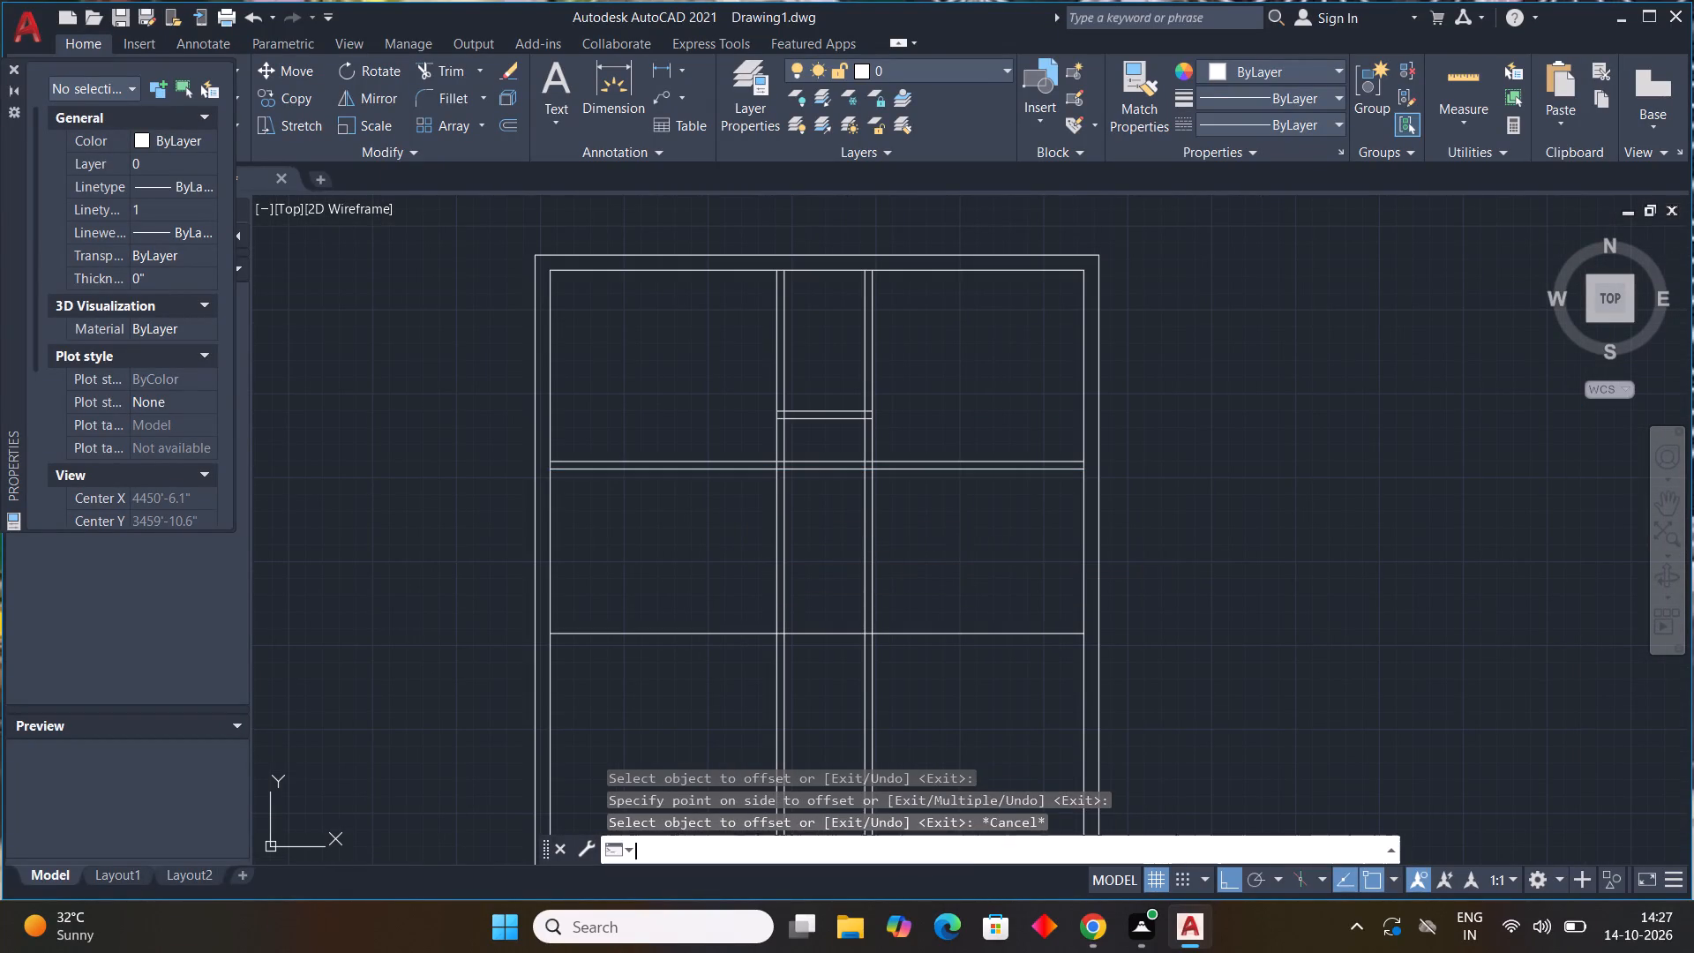
{"action": "type", "text": "9\""}
{"action": "key", "text": "Return"}
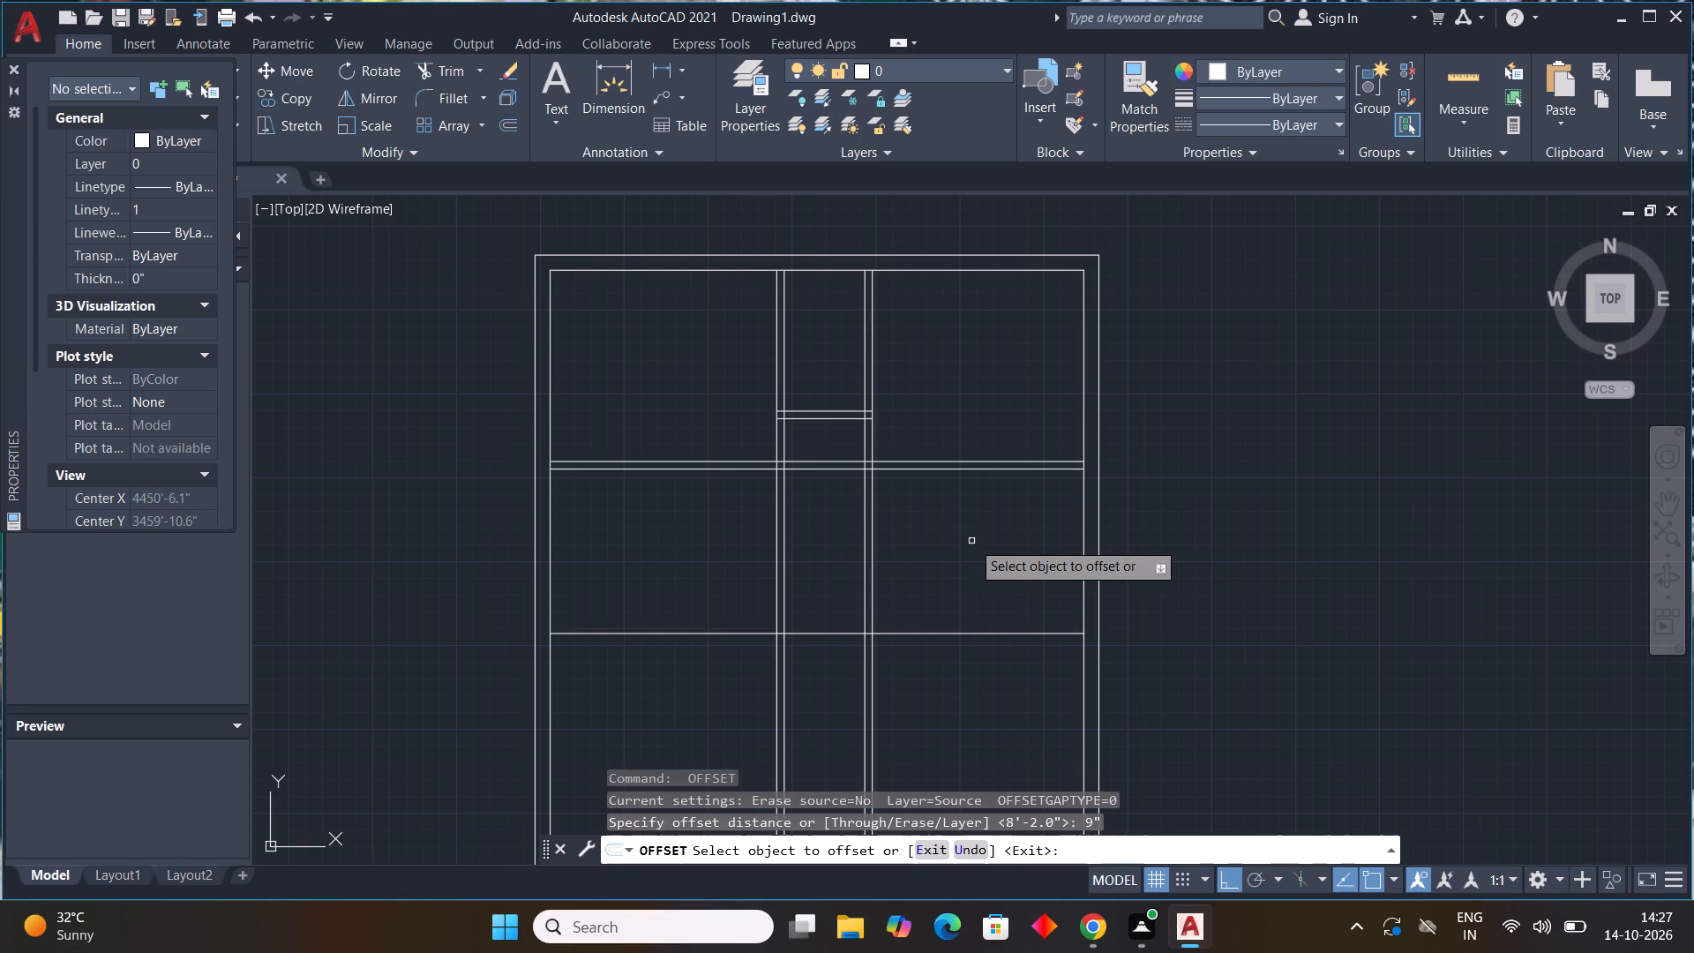
{"action": "left_click", "coordinate": [759, 635]}
{"action": "left_click", "coordinate": [752, 706]}
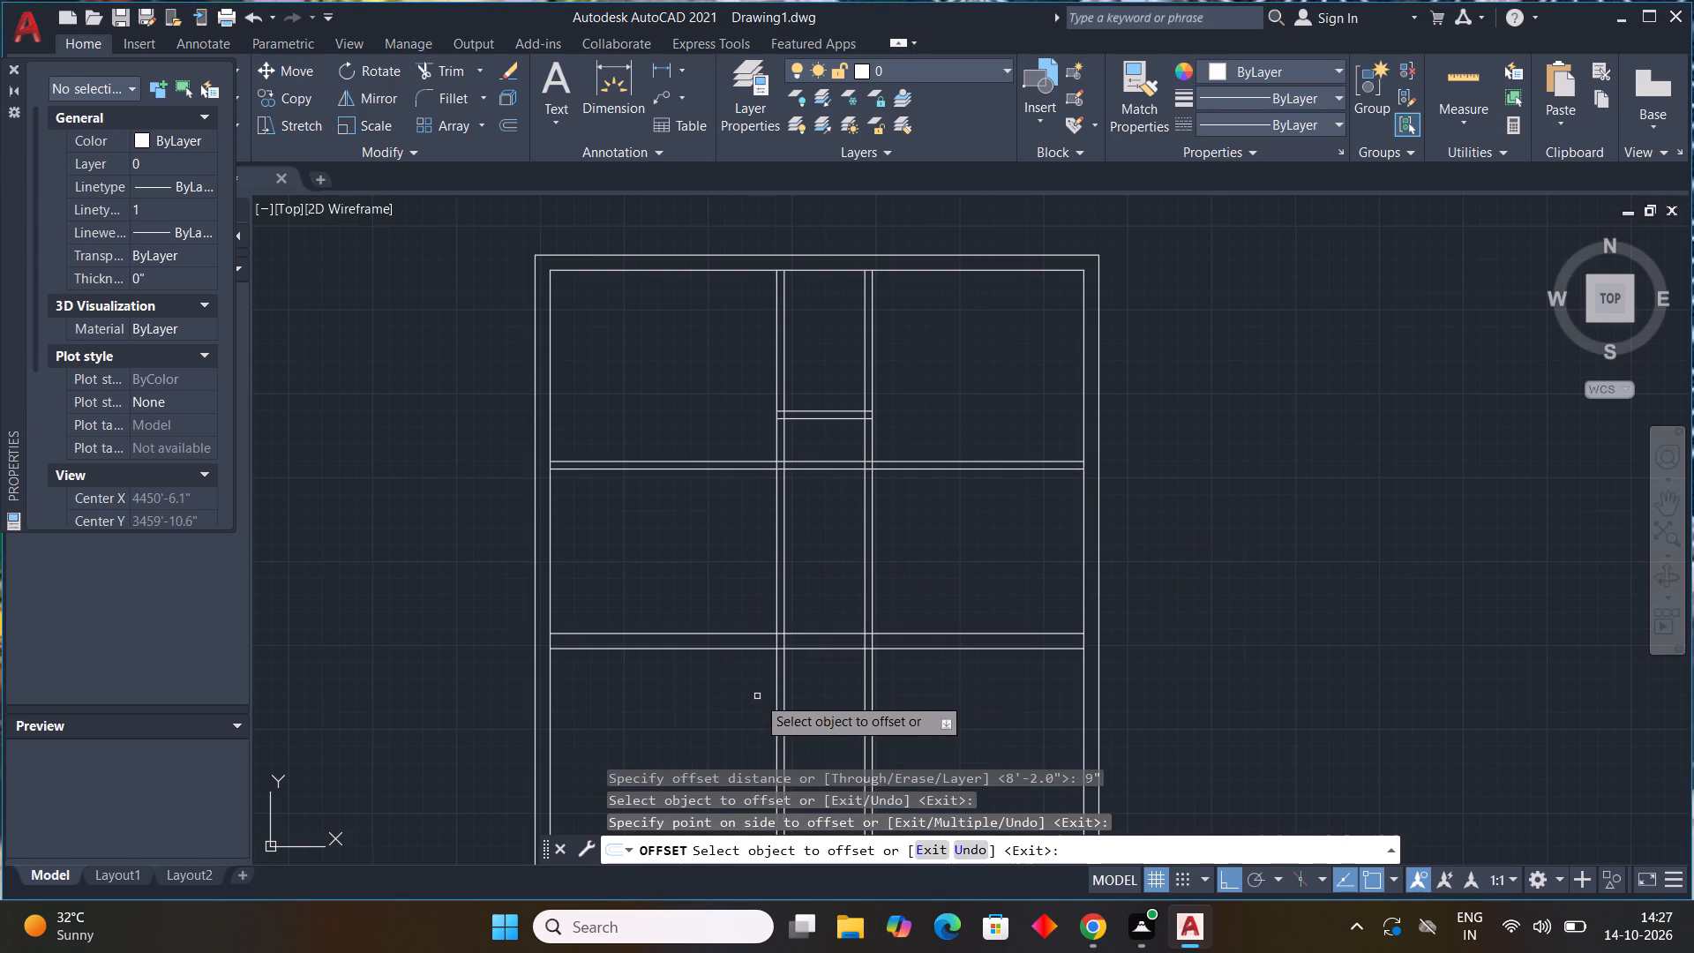
{"action": "key", "text": "Escape"}
{"action": "key", "text": "Escape"}
Stretch the left end of the upper horizontal partition's lower line to the left outer wall's outer face.
{"action": "scroll", "coordinate": [561, 471], "scroll_direction": "up", "scroll_amount": 3}
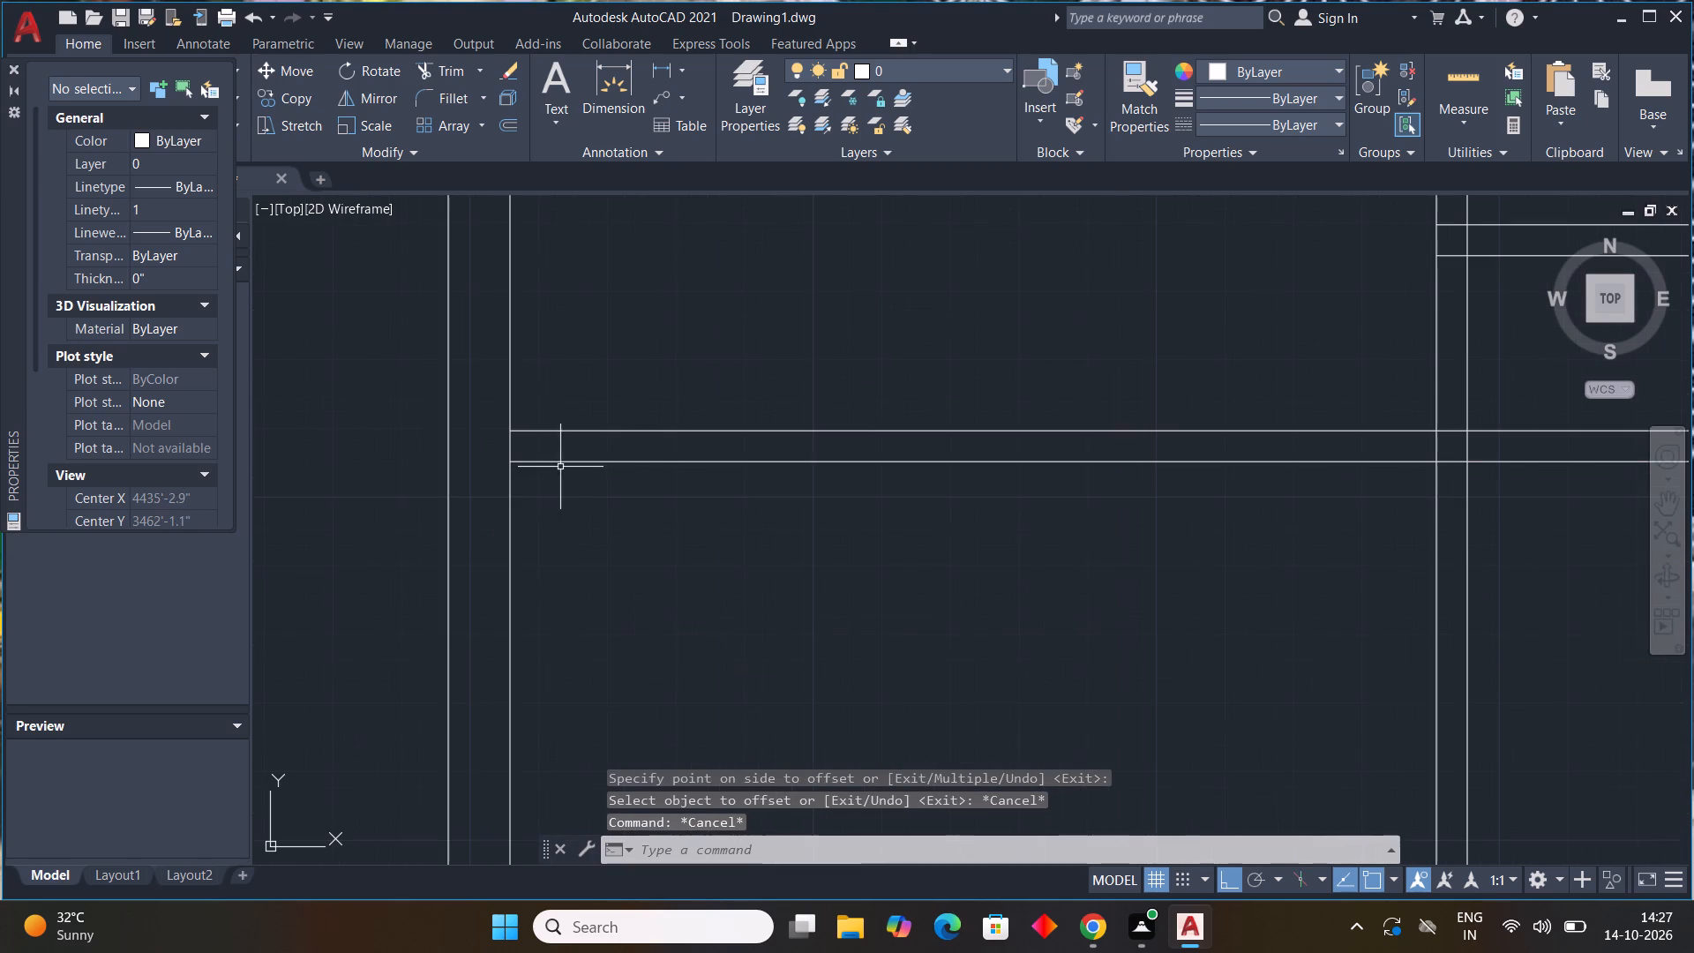
{"action": "left_click", "coordinate": [560, 464]}
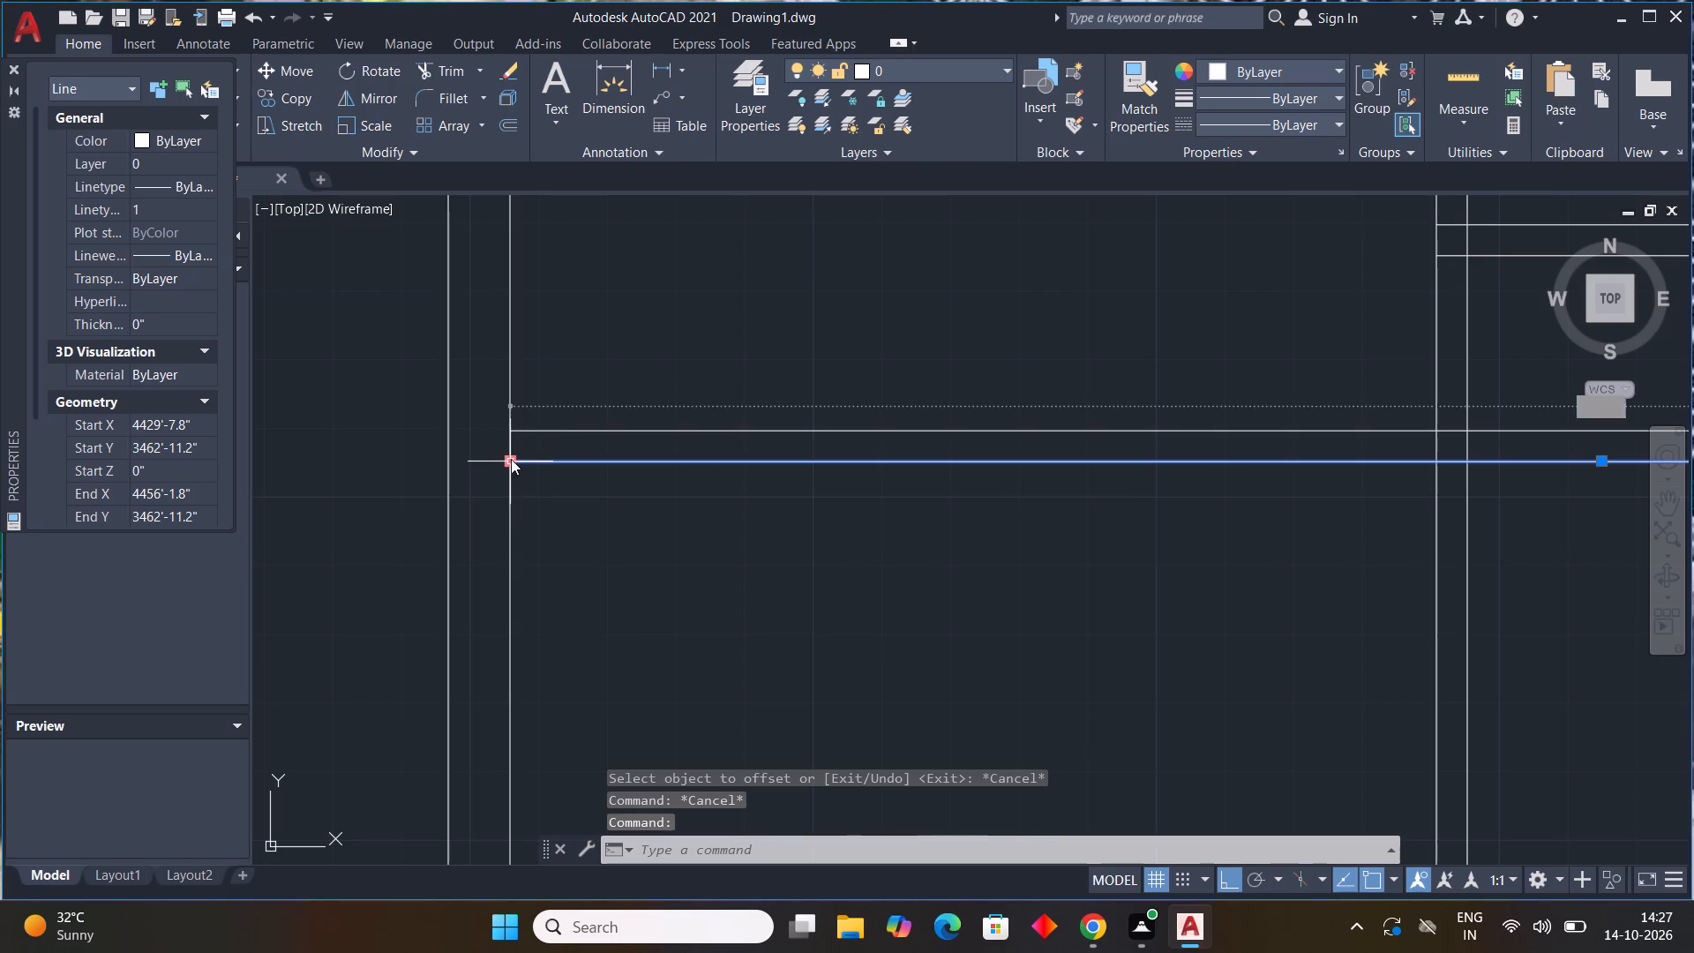
{"action": "left_click", "coordinate": [511, 459]}
{"action": "left_click", "coordinate": [447, 461]}
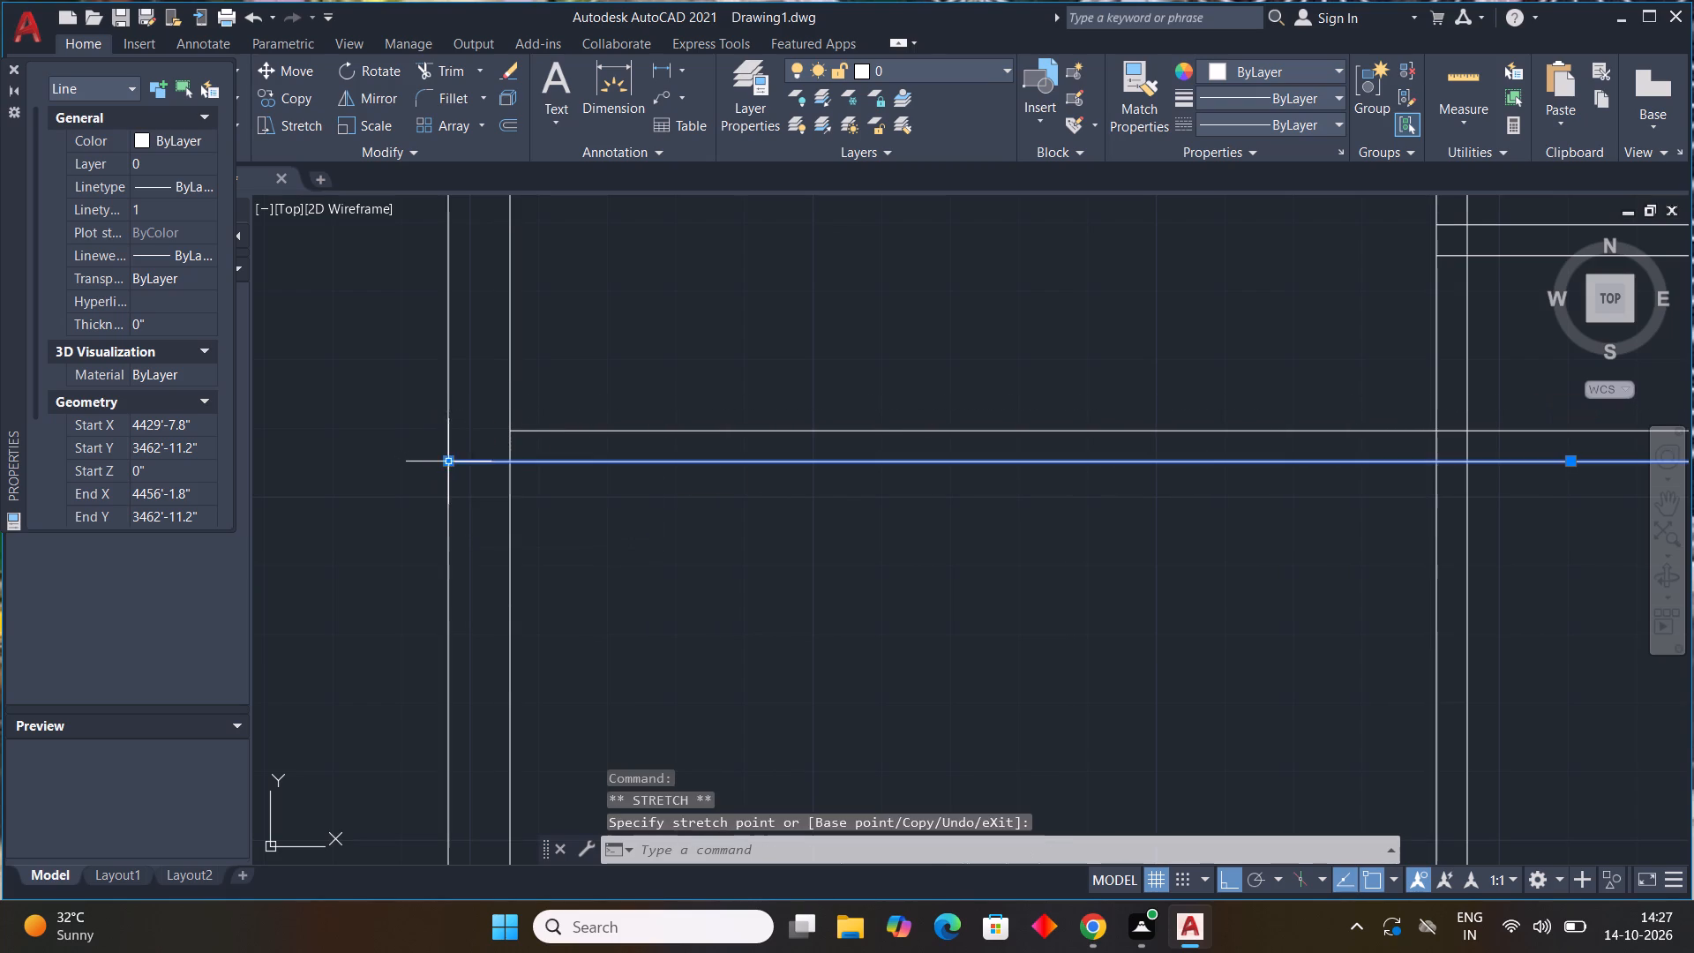
{"action": "key", "text": "Escape"}
Stretch the left ends of both lines of the 9" horizontal wall to the left outer wall's outer face.
{"action": "scroll", "coordinate": [897, 667], "scroll_direction": "down", "scroll_amount": 3}
{"action": "middle_click_drag", "start_coordinate": [893, 667], "coordinate": [806, 470]}
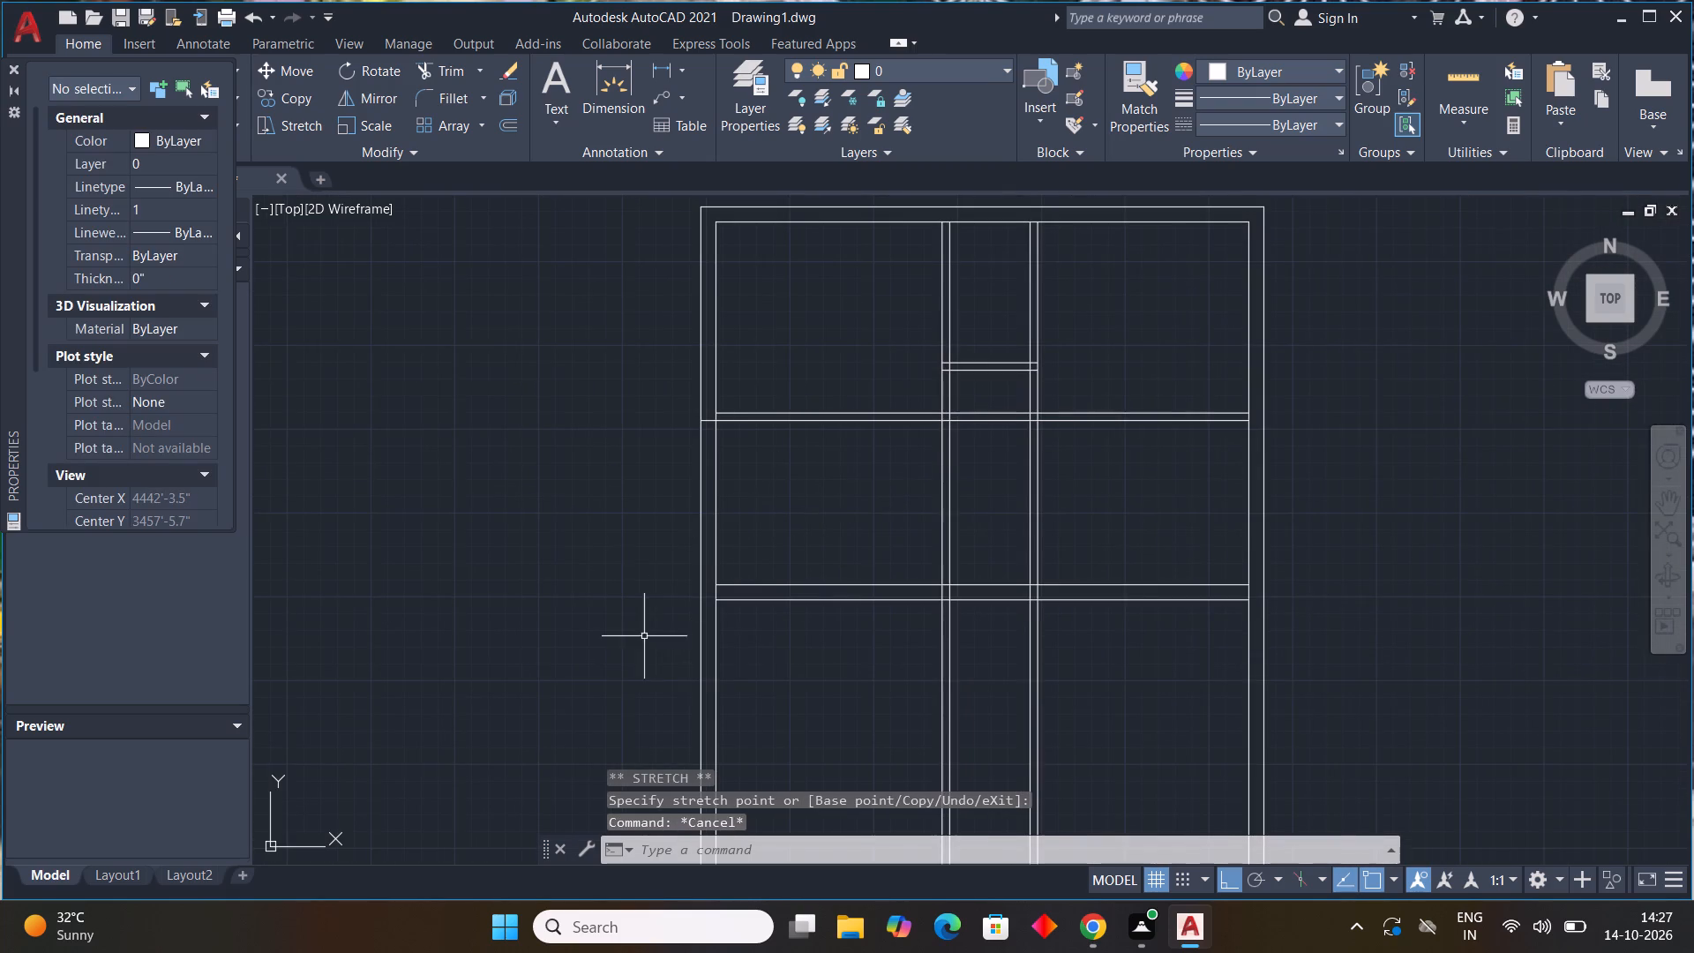
{"action": "scroll", "coordinate": [748, 659], "scroll_direction": "up", "scroll_amount": 1}
{"action": "left_click", "coordinate": [701, 566]}
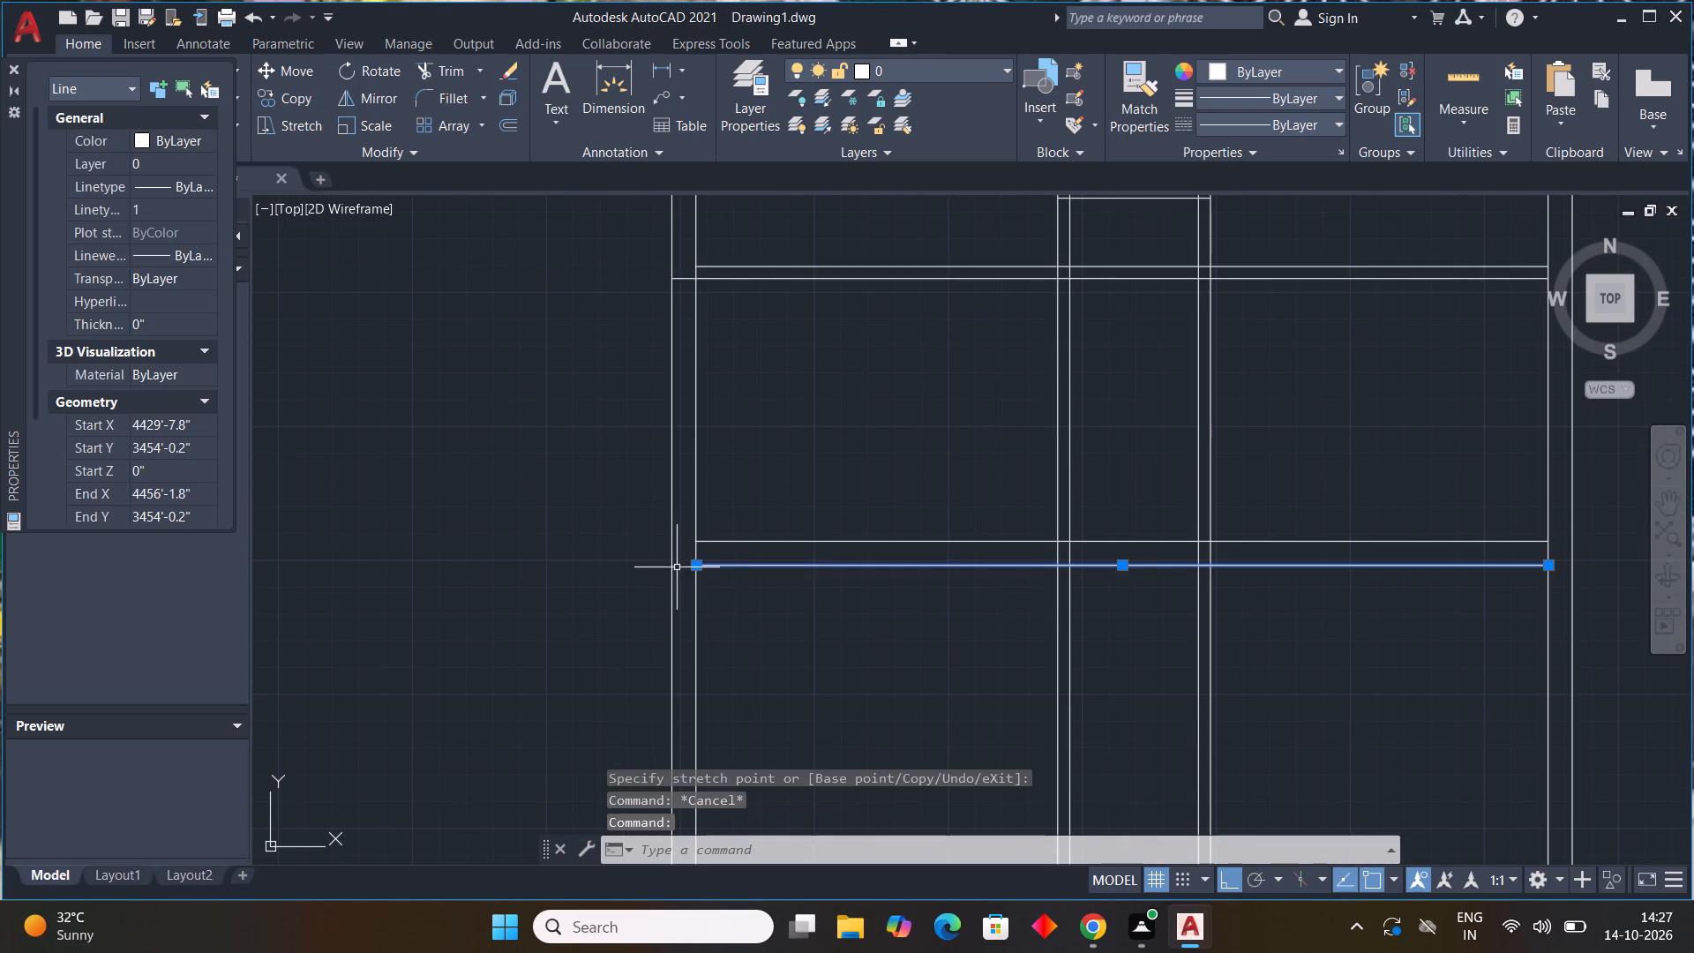
{"action": "left_click", "coordinate": [692, 567]}
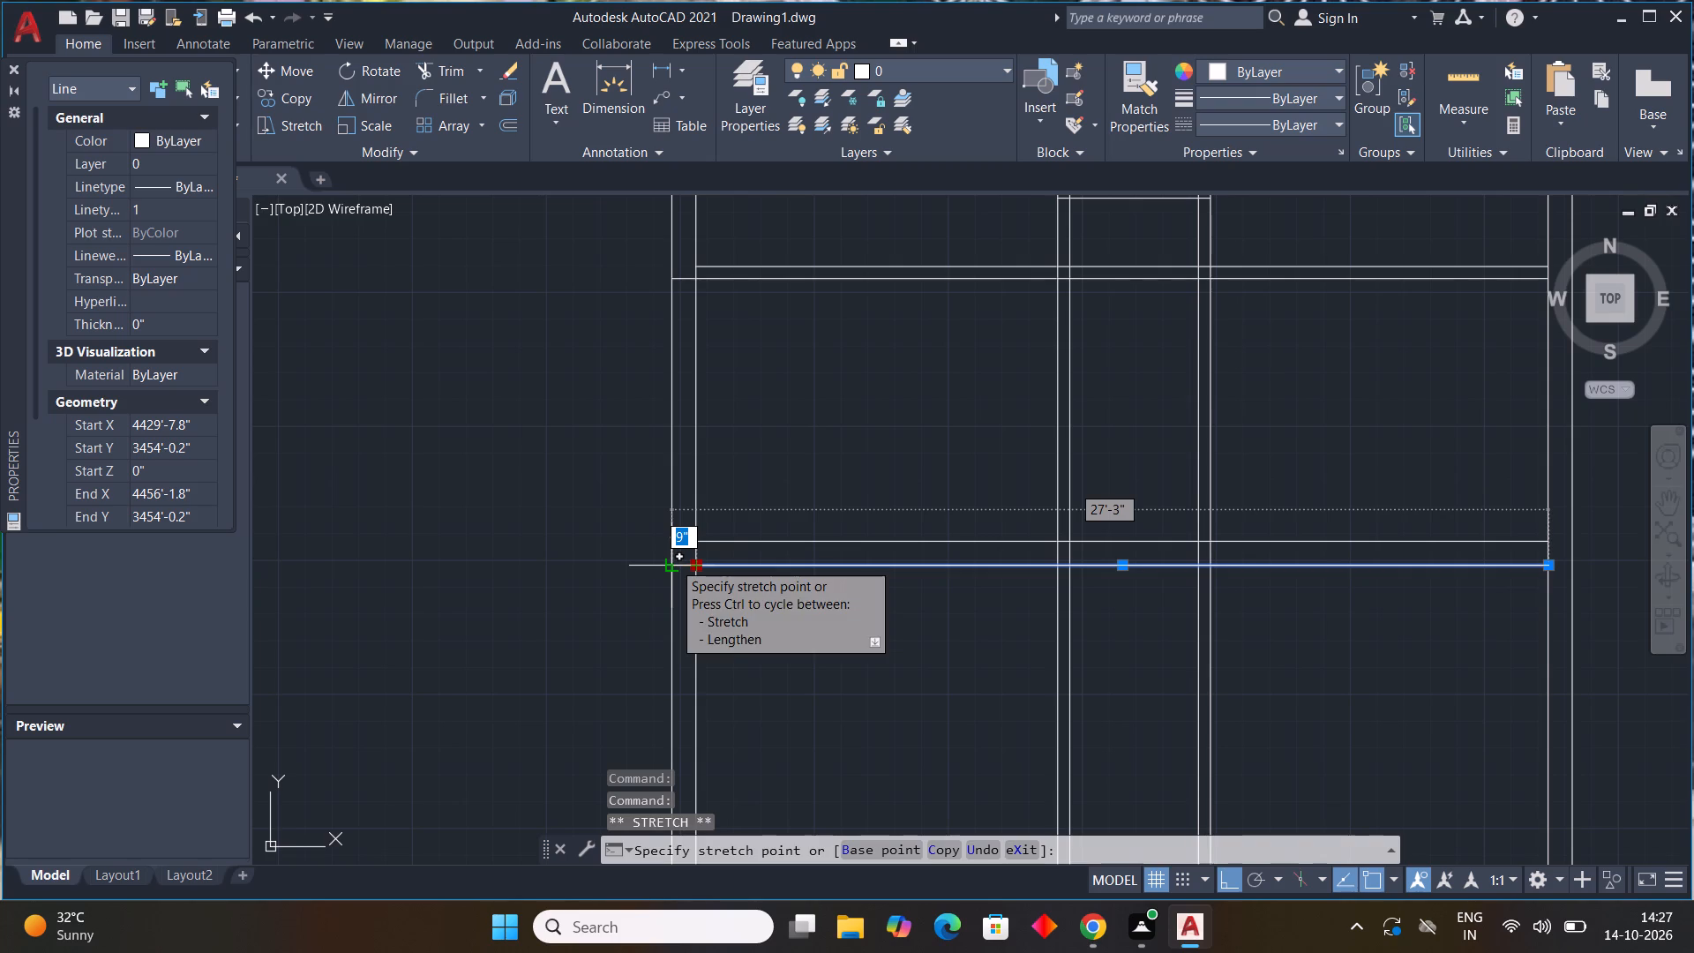
{"action": "left_click", "coordinate": [672, 561]}
{"action": "left_click", "coordinate": [734, 541]}
{"action": "scroll", "coordinate": [720, 539], "scroll_direction": "up", "scroll_amount": 4}
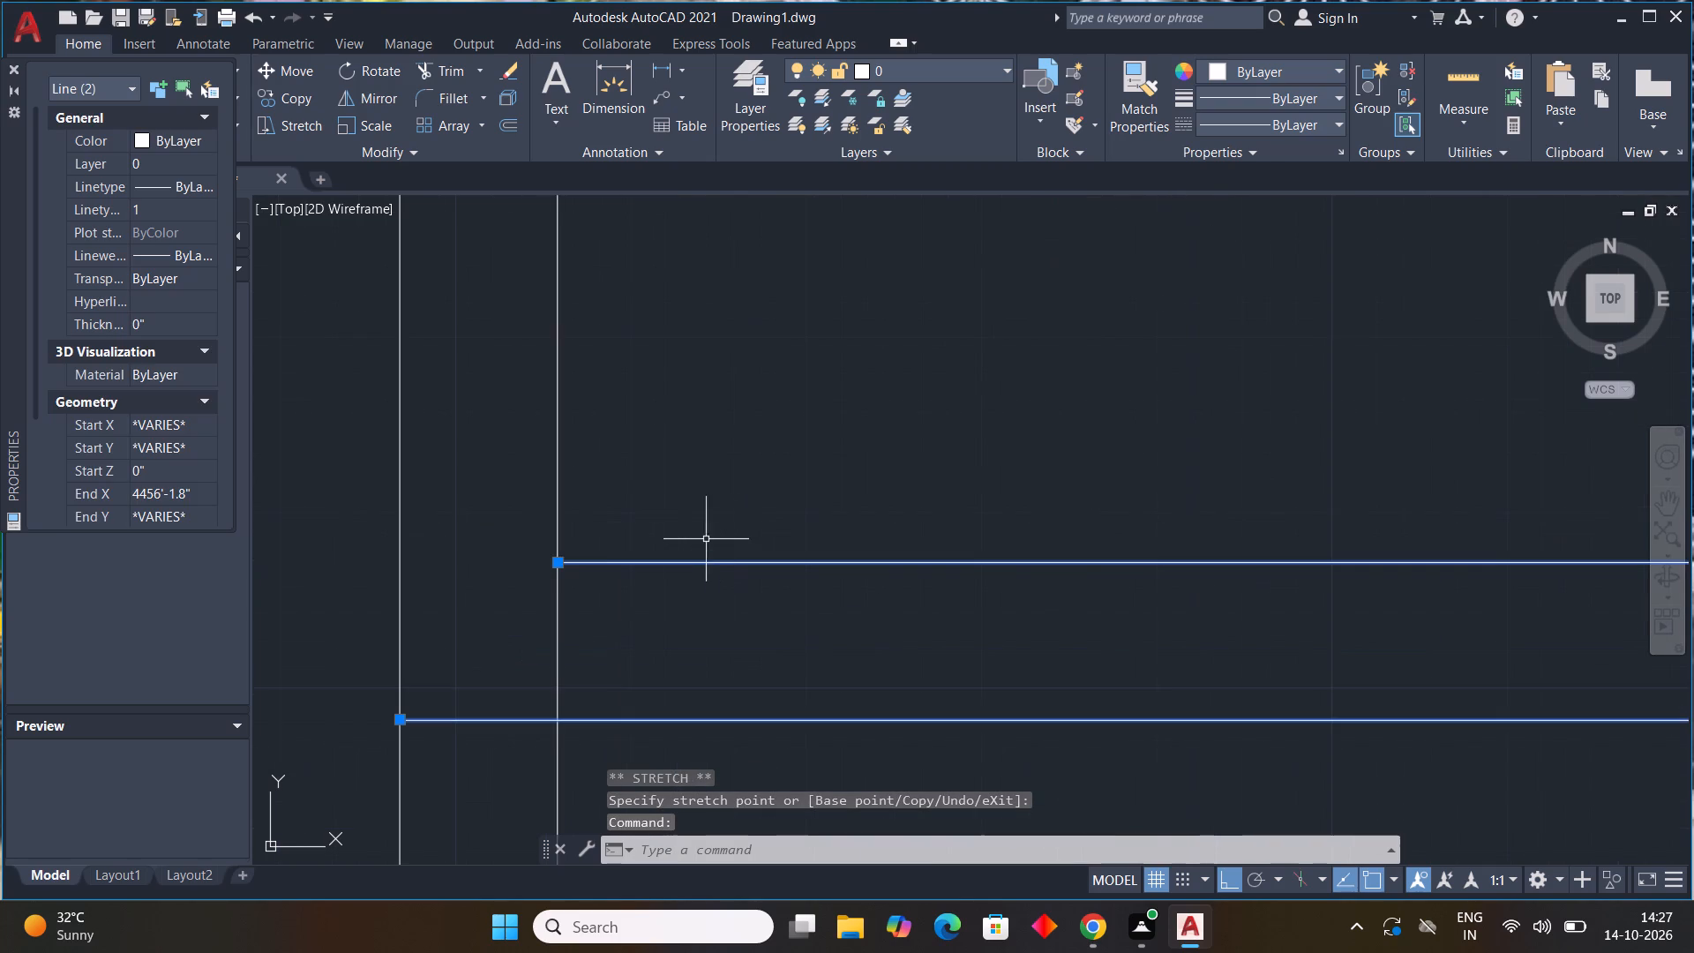
{"action": "left_click", "coordinate": [563, 565]}
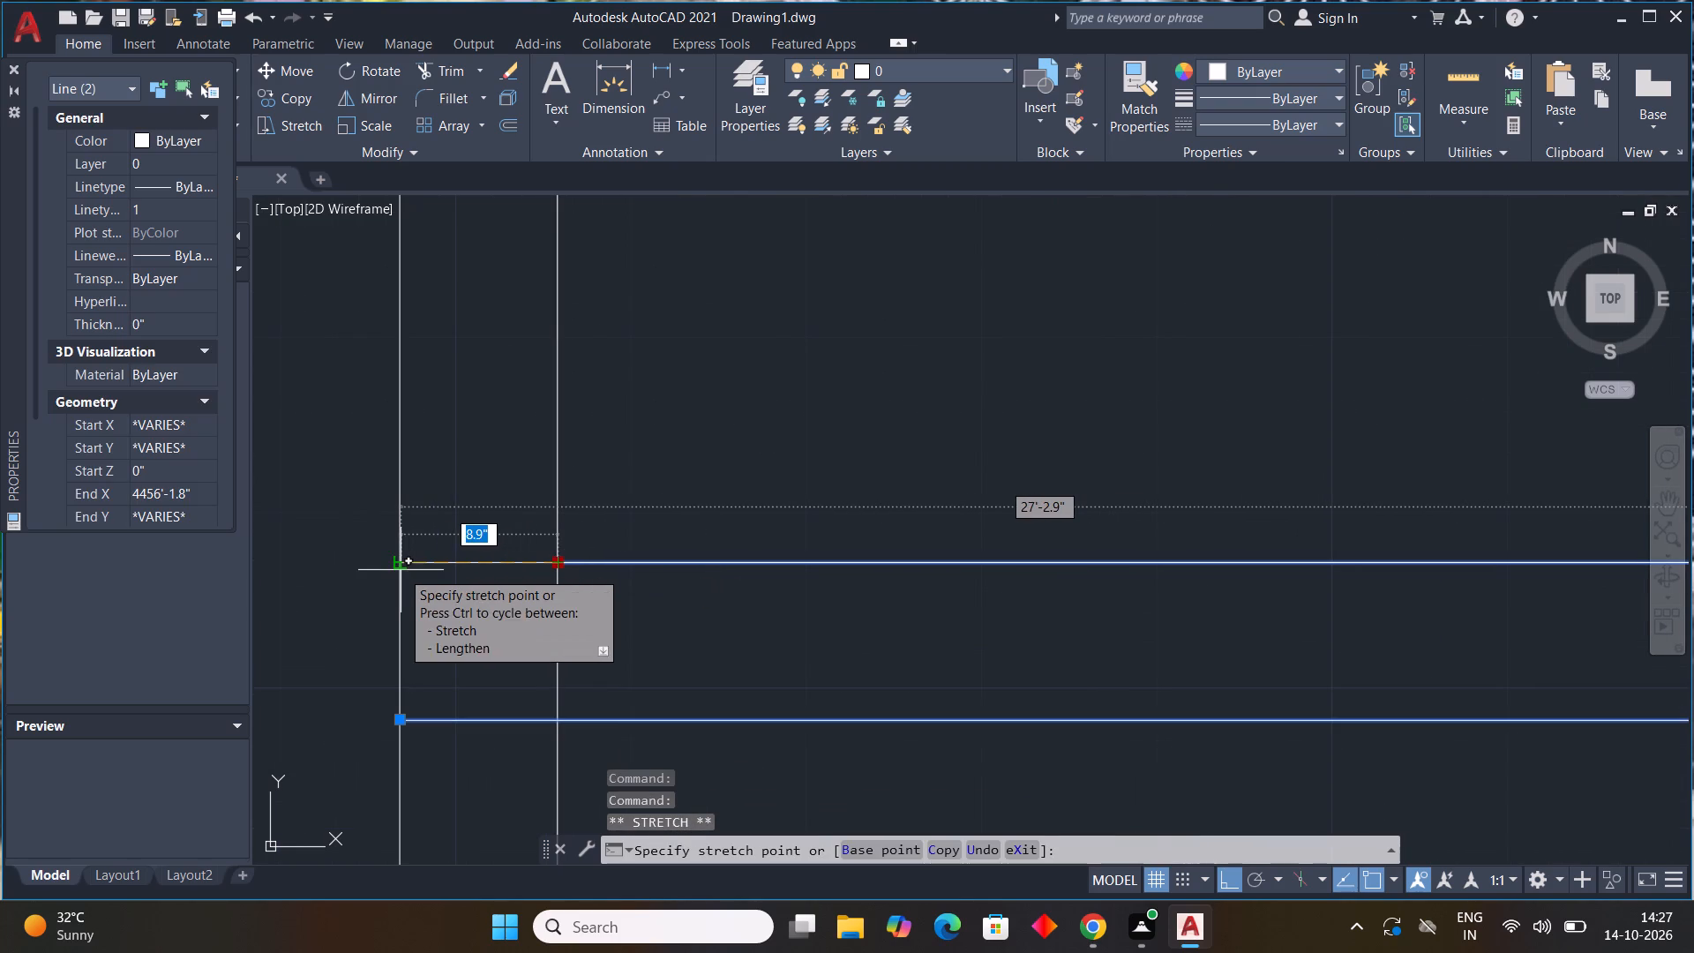
{"action": "left_click", "coordinate": [404, 568]}
{"action": "scroll", "coordinate": [770, 645], "scroll_direction": "down", "scroll_amount": 5}
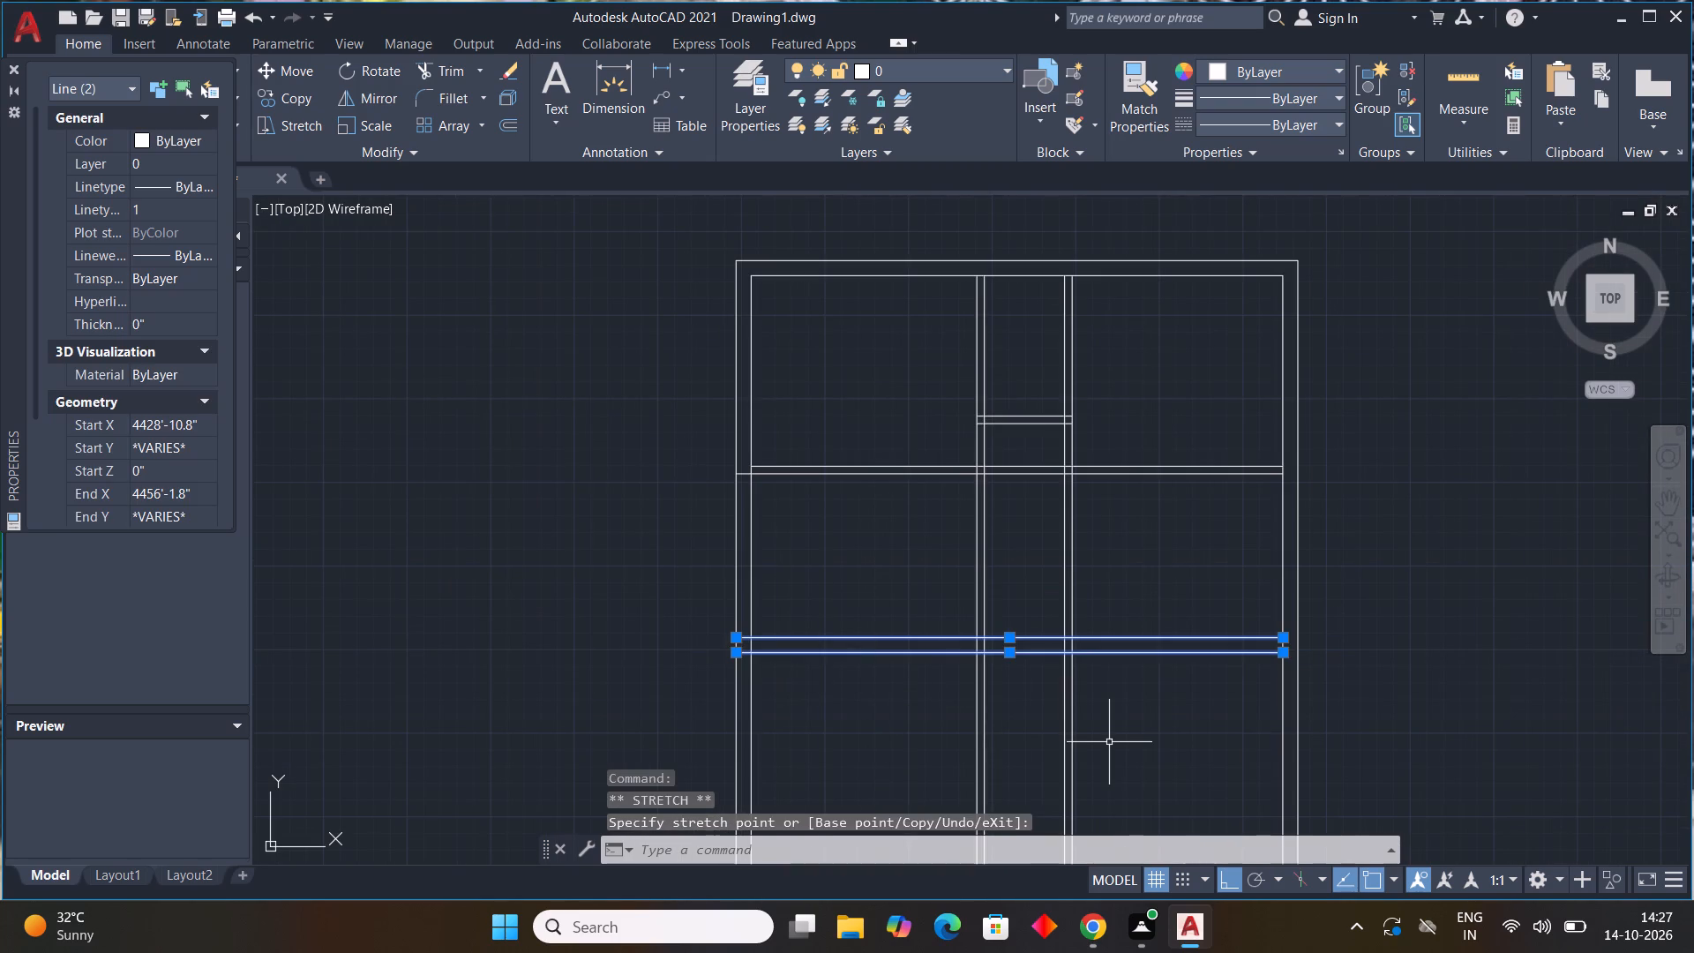
{"action": "key", "text": "Escape"}
{"action": "key", "text": "Escape"}
{"action": "key", "text": "Escape"}
Trim the left outer wall's inner line between the upper horizontal partition and the 9" horizontal wall.
{"action": "type", "text": "tr"}
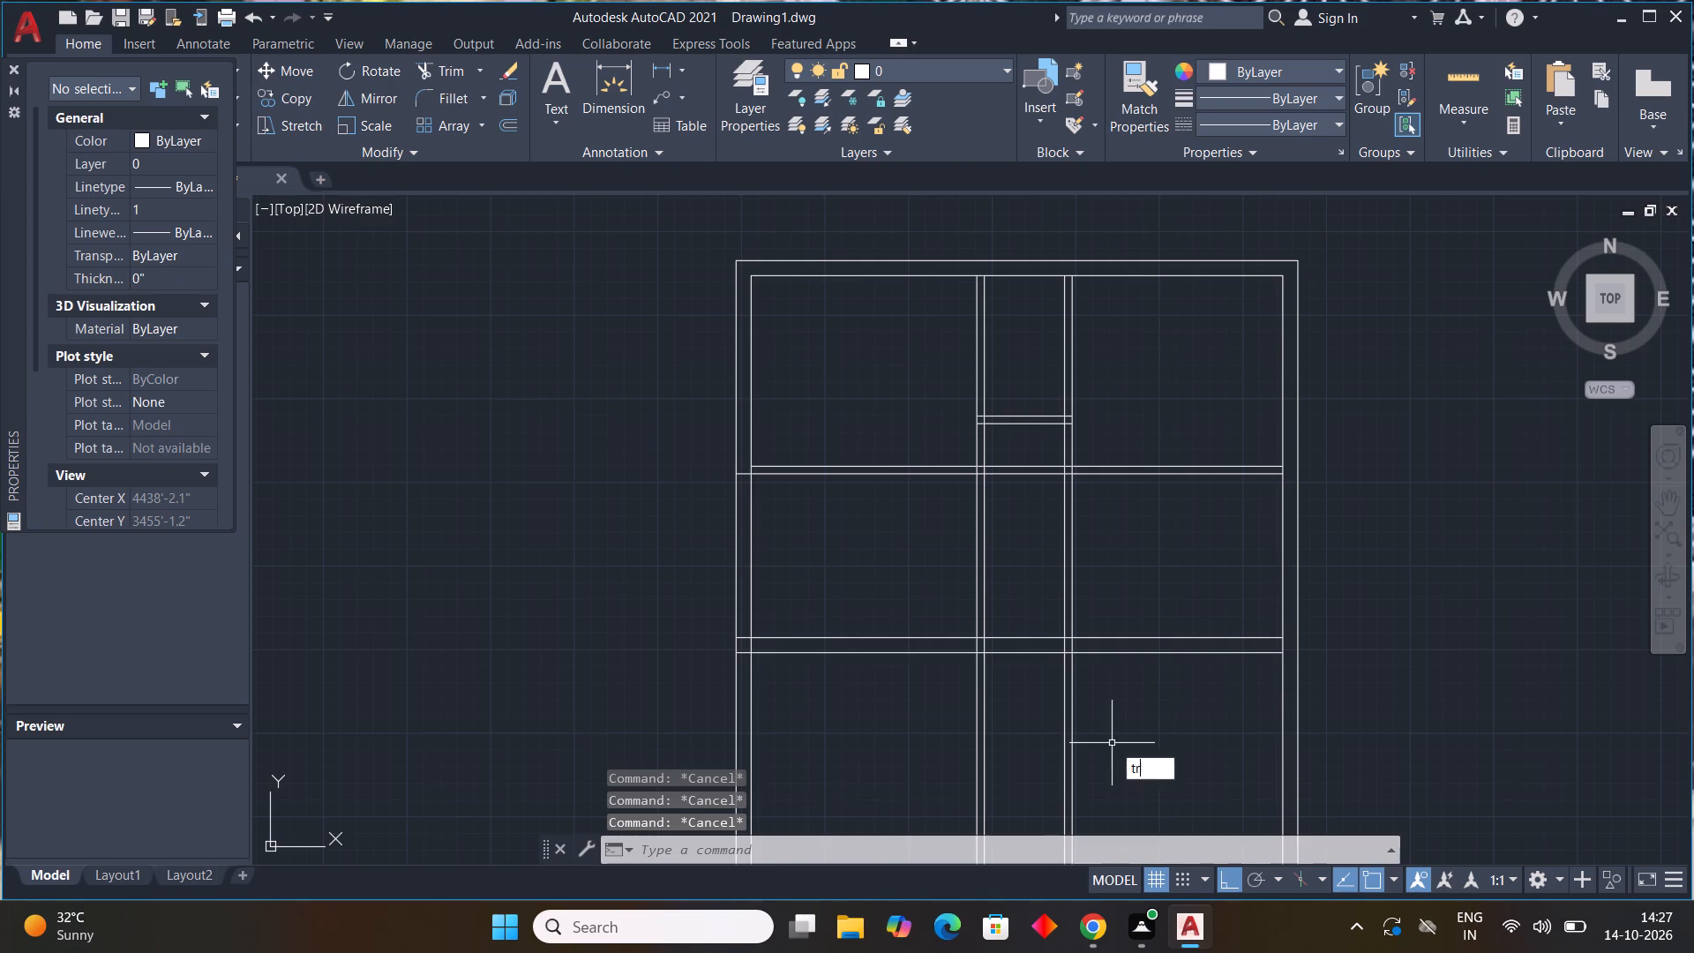
{"action": "key", "text": "space"}
{"action": "left_click", "coordinate": [749, 559]}
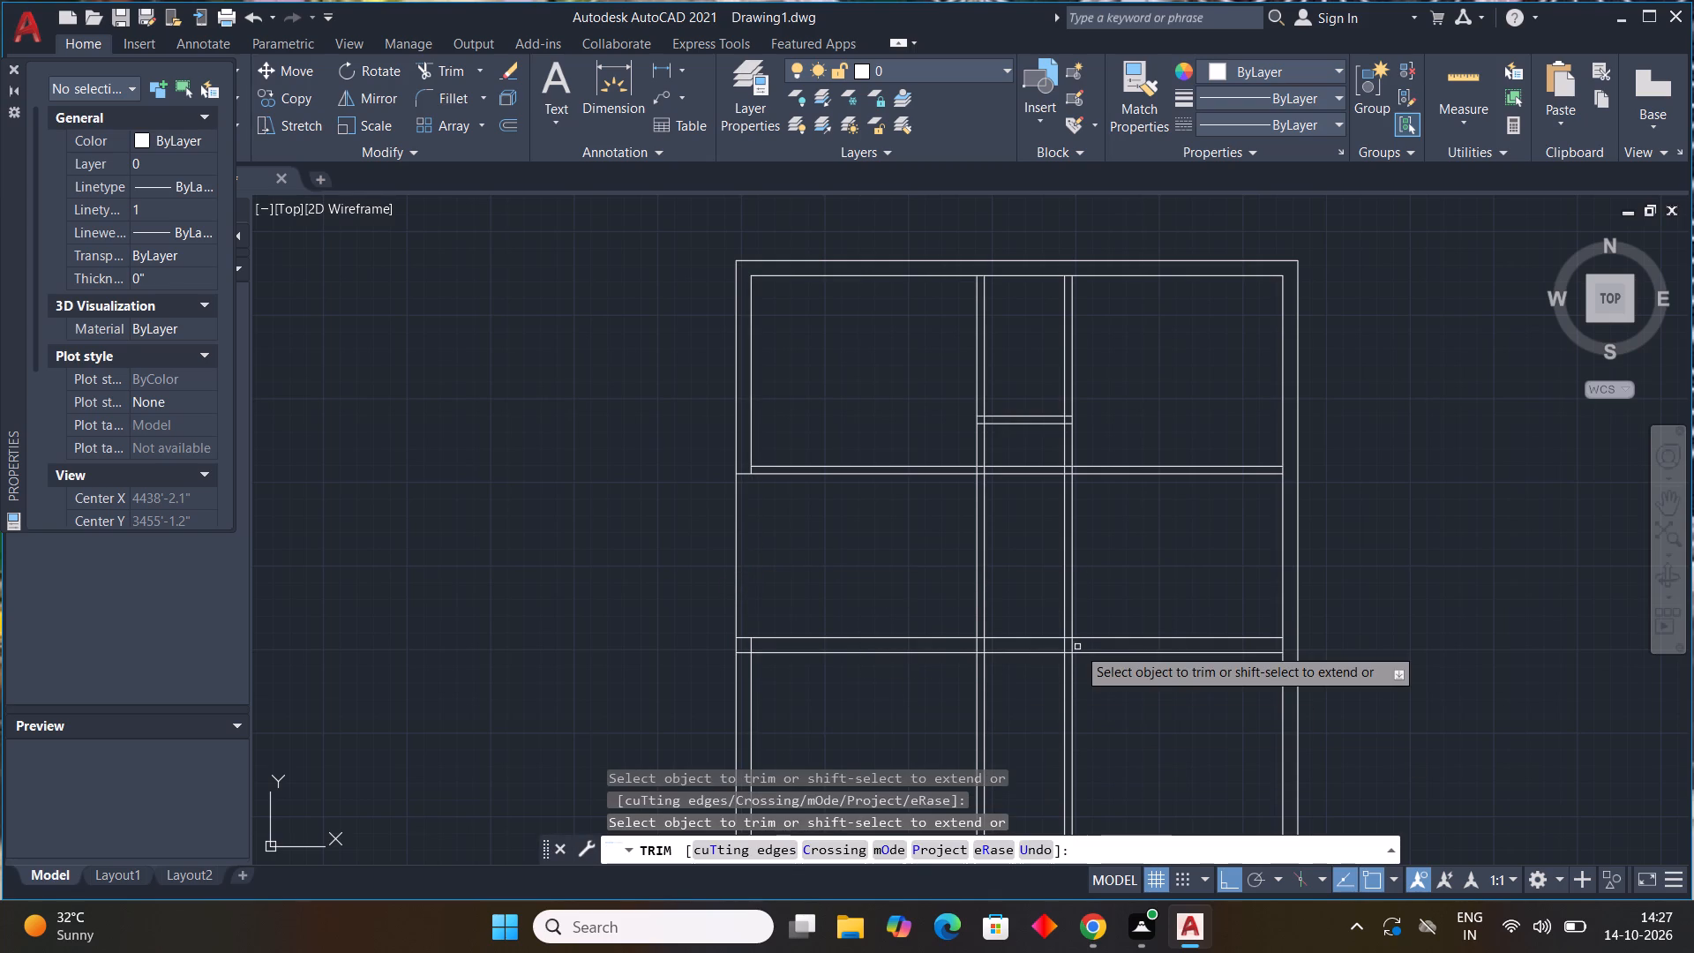
{"action": "key", "text": "Escape"}
{"action": "key", "text": "Escape"}
{"action": "key", "text": "Escape"}
{"action": "key", "text": "Escape"}
{"action": "key", "text": "Escape"}
{"action": "key", "text": "Escape"}
{"action": "key", "text": "Escape"}
{"action": "key", "text": "Escape"}
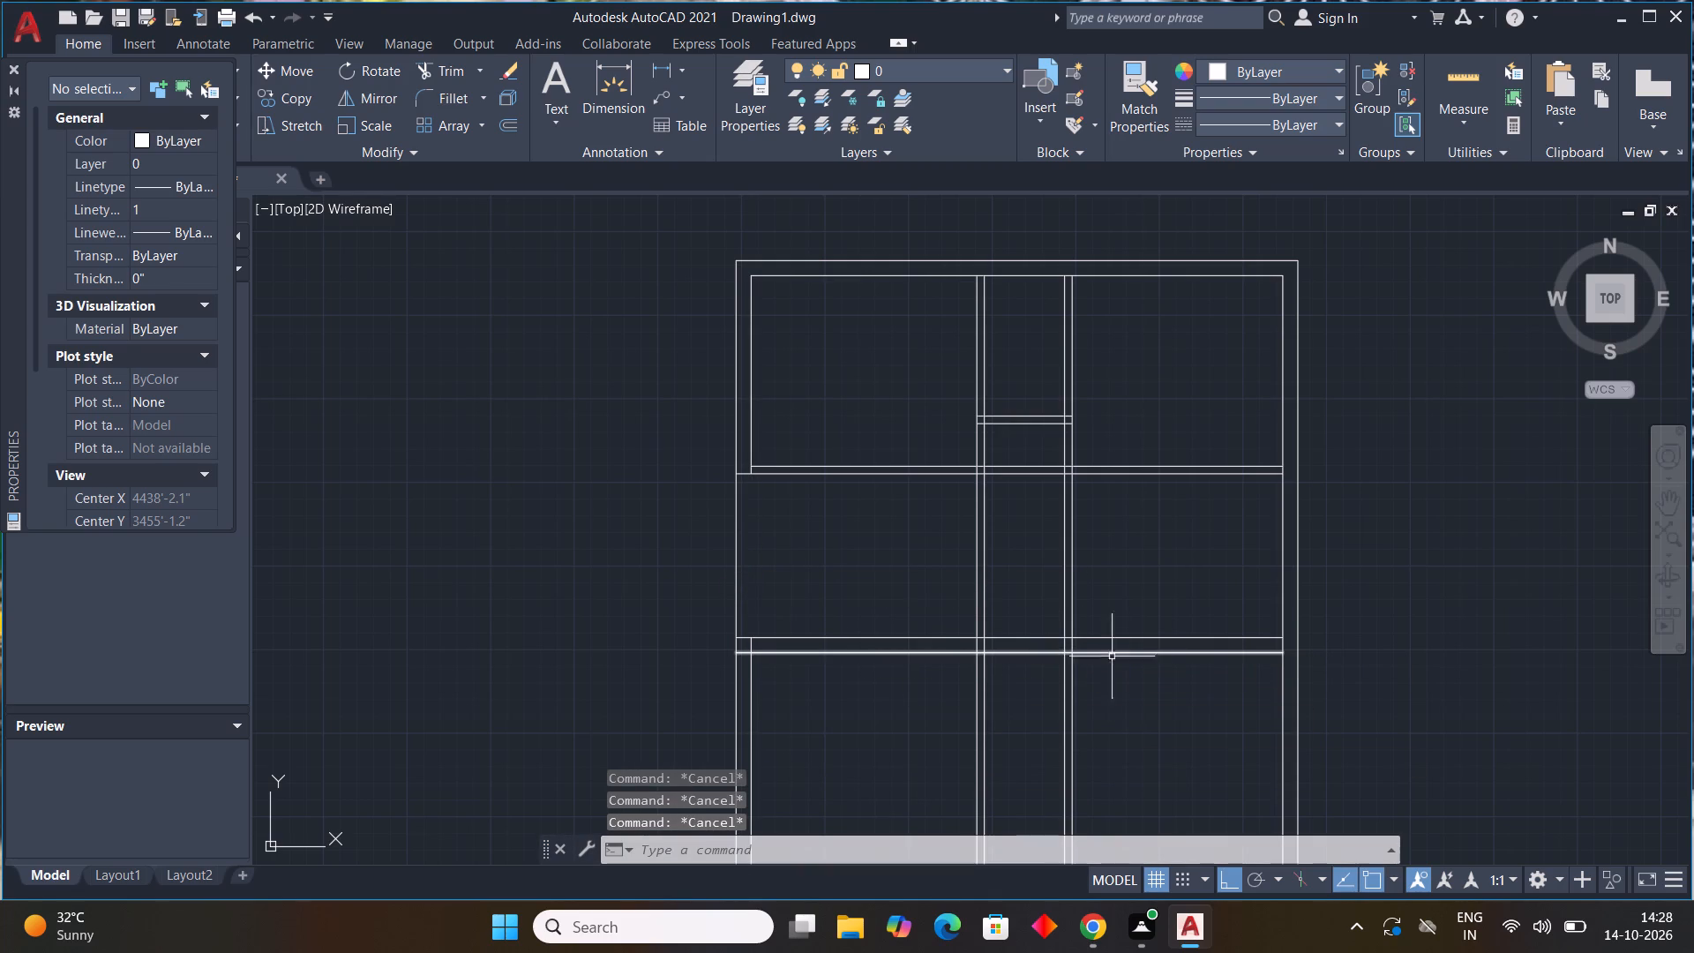
Offset the left outer wall's outer face line 3'6" inward.
{"action": "type", "text": "off"}
{"action": "key", "text": "space"}
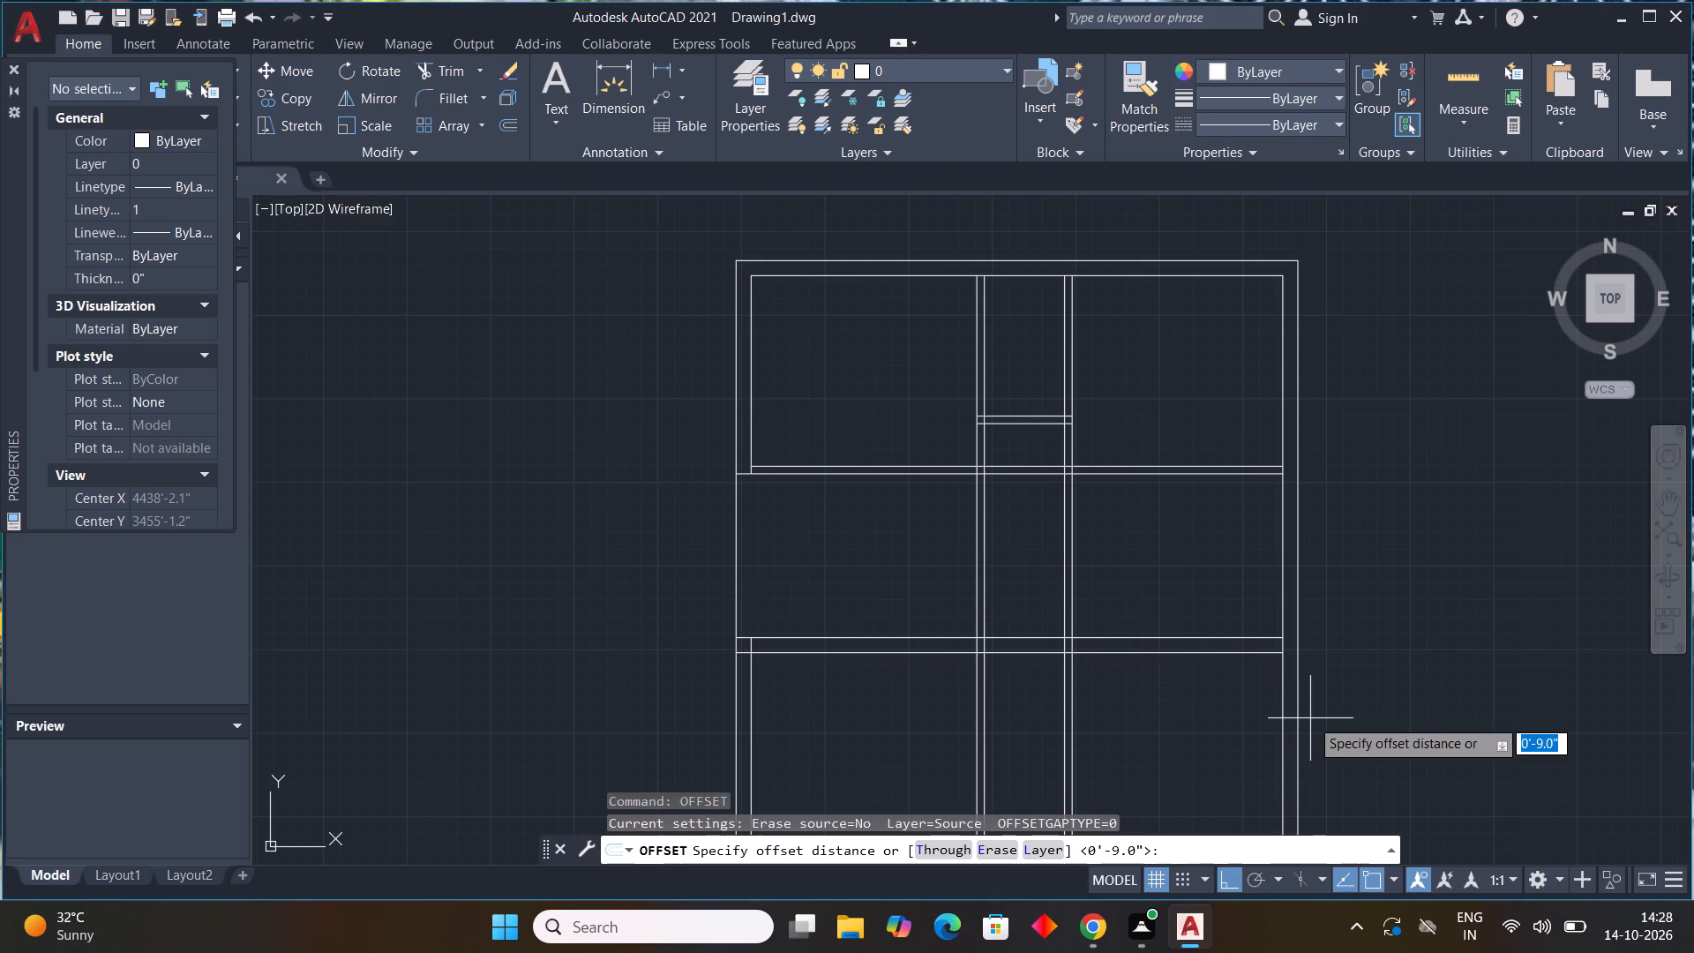
{"action": "type", "text": "3'"}
{"action": "type", "text": "6\""}
{"action": "key", "text": "Return"}
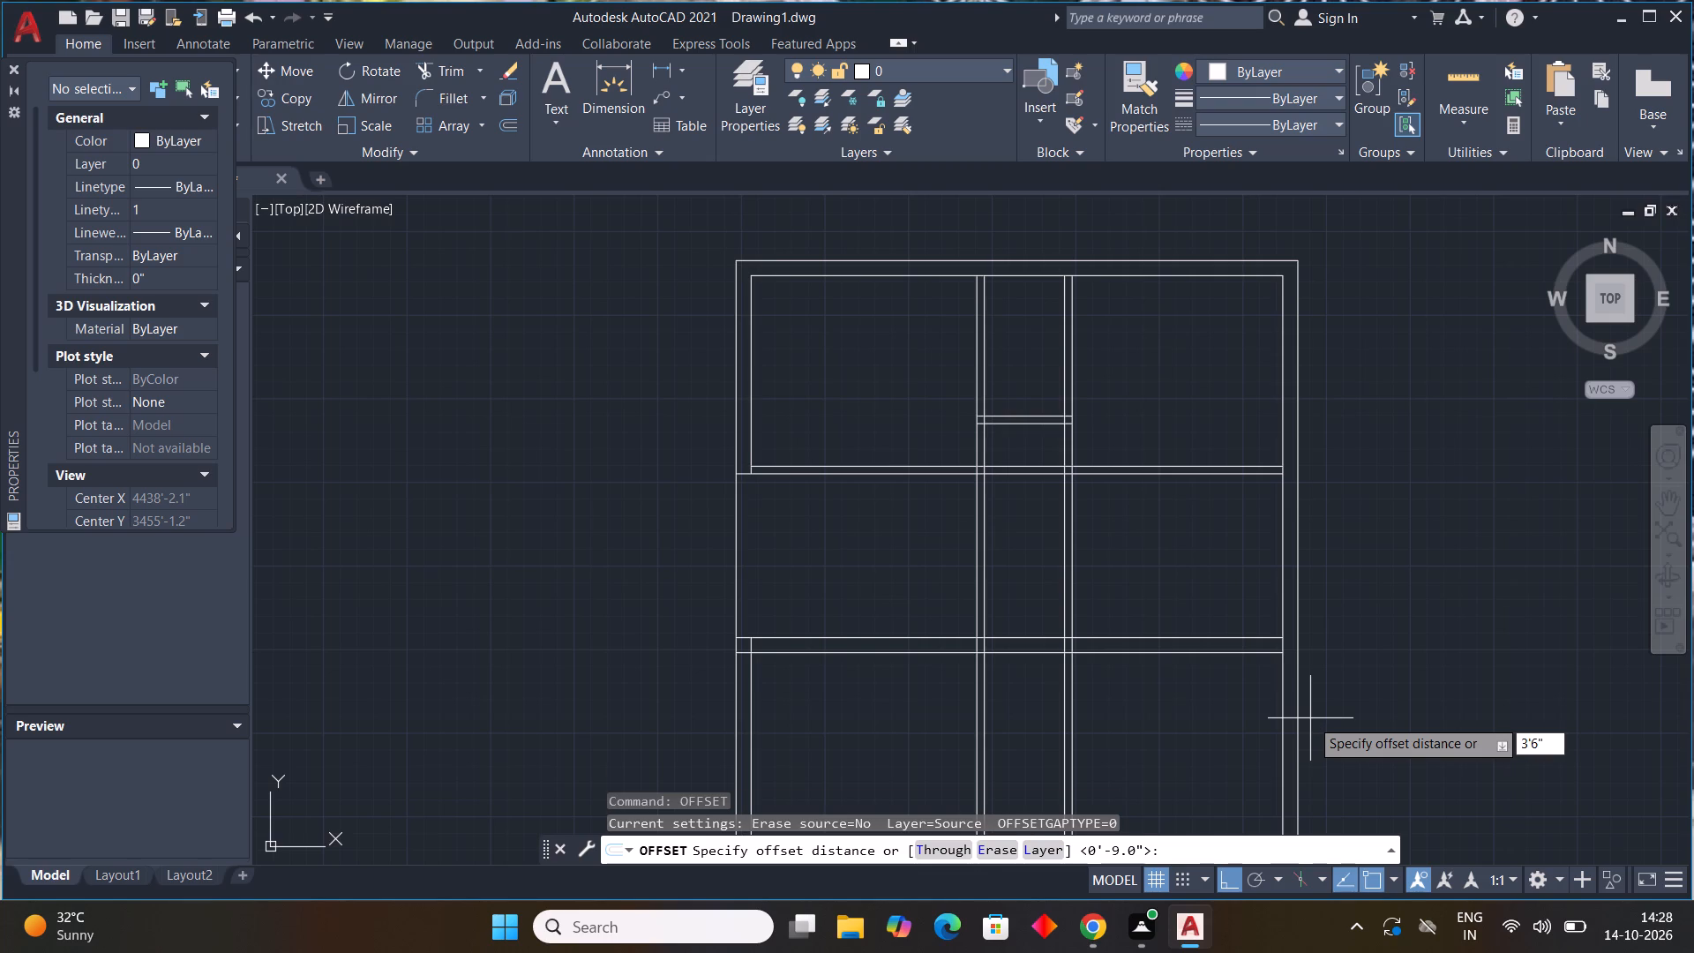
{"action": "left_click_drag", "start_coordinate": [737, 550], "coordinate": [749, 549]}
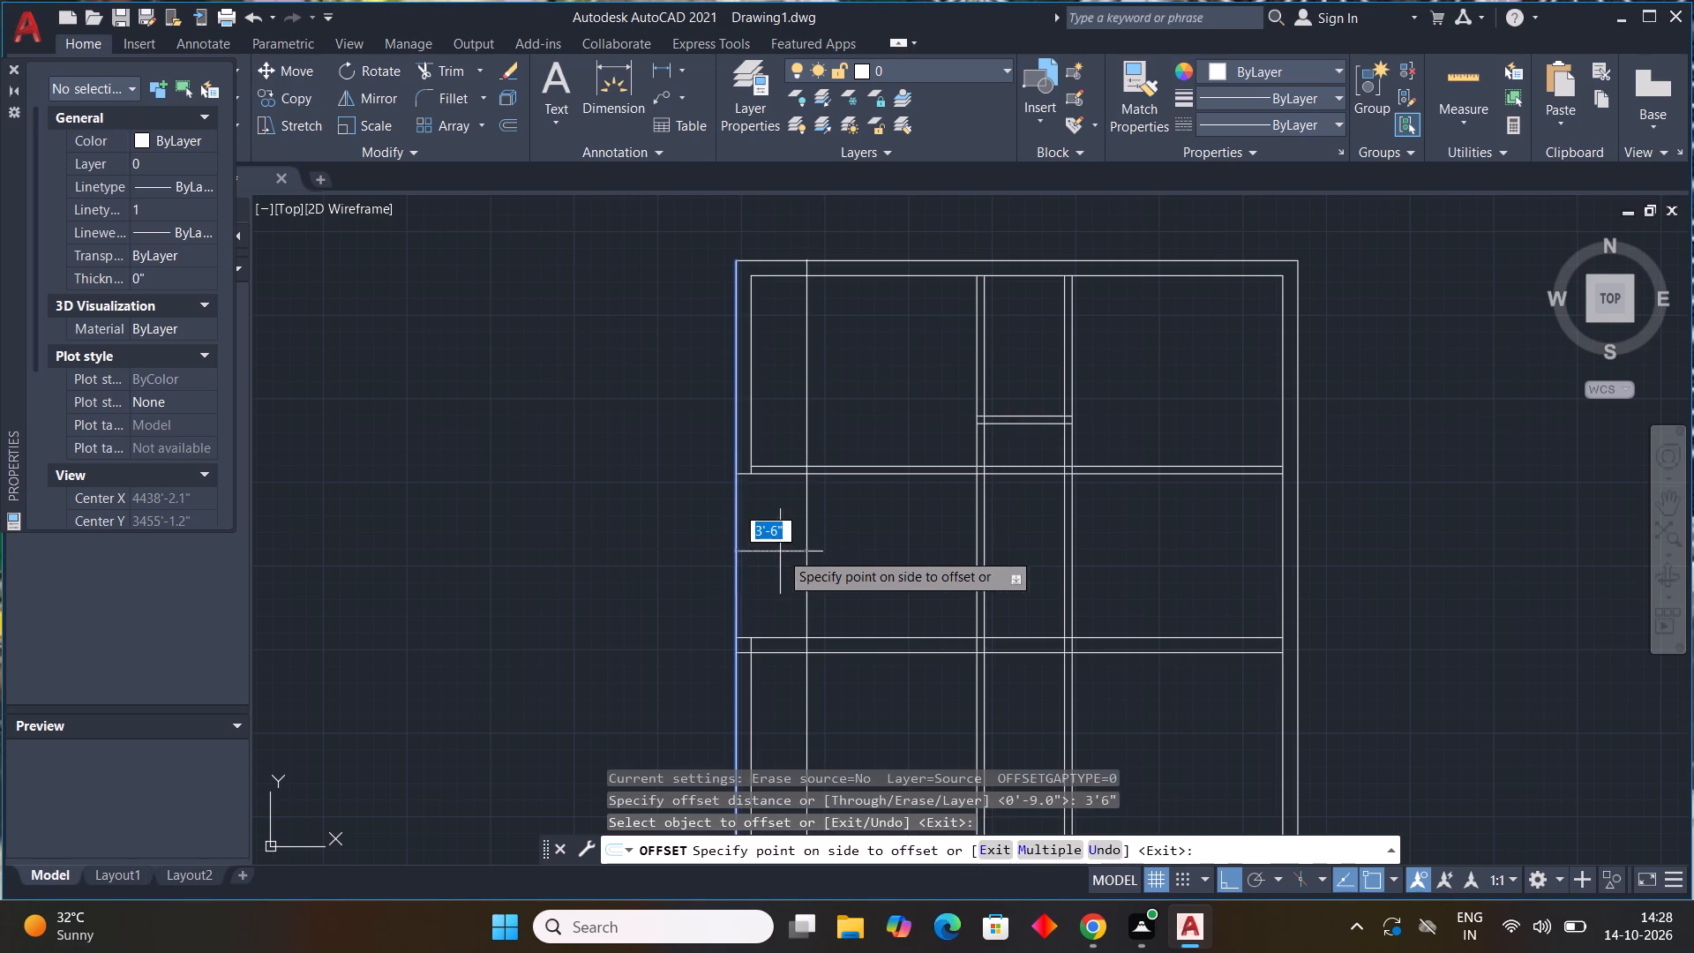
{"action": "left_click", "coordinate": [782, 552]}
{"action": "key", "text": "Escape"}
Trim the new vertical line above the upper horizontal partition and from the 9" horizontal wall down to the bottom outer wall.
{"action": "type", "text": "tr"}
{"action": "key", "text": "space"}
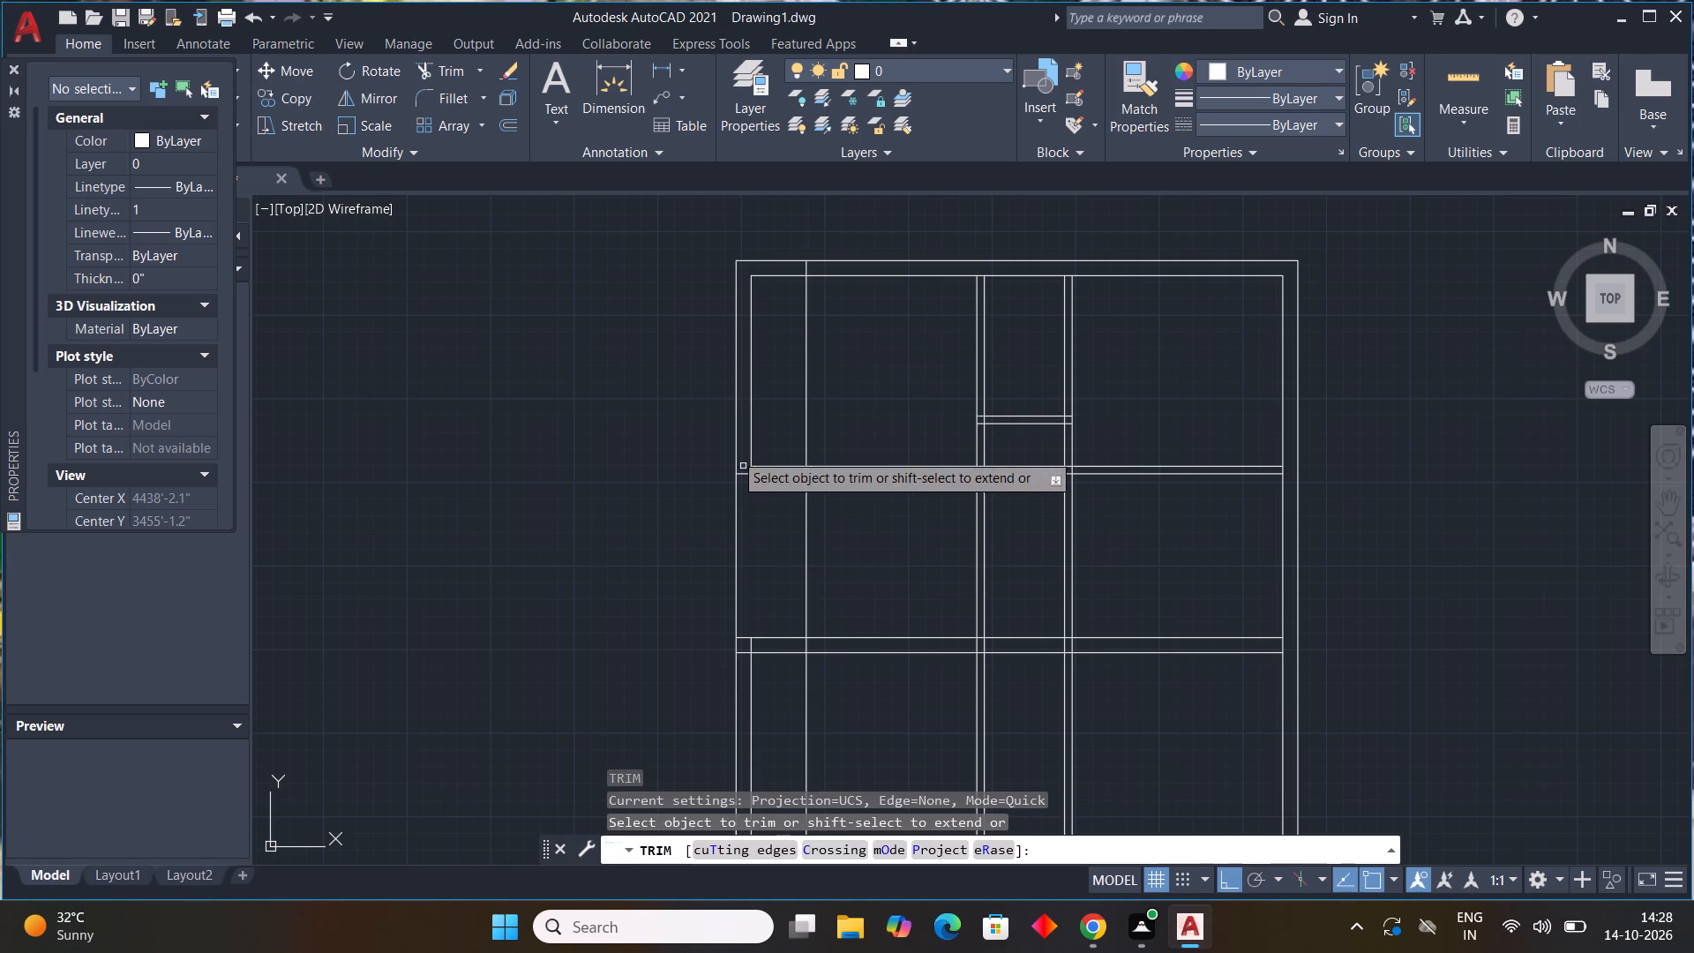
{"action": "left_click_drag", "start_coordinate": [788, 425], "coordinate": [842, 408]}
{"action": "scroll", "coordinate": [827, 269], "scroll_direction": "up", "scroll_amount": 3}
{"action": "left_click_drag", "start_coordinate": [693, 244], "coordinate": [749, 249]}
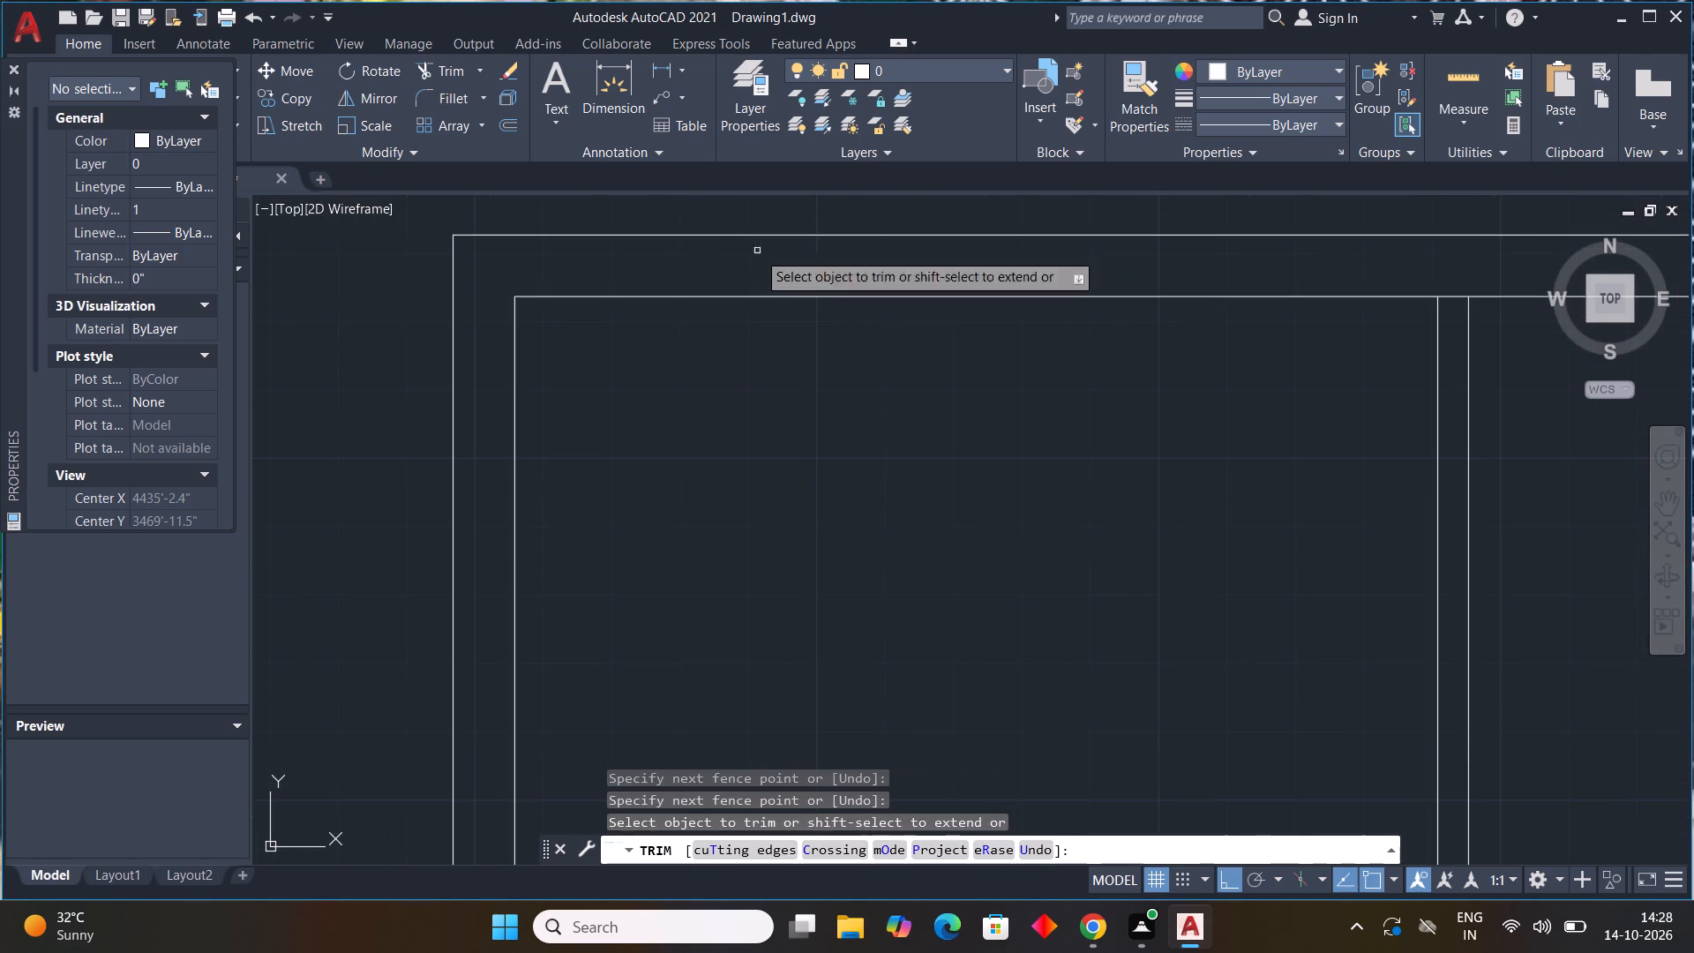
{"action": "scroll", "coordinate": [786, 315], "scroll_direction": "down", "scroll_amount": 5}
{"action": "middle_click_drag", "start_coordinate": [847, 527], "coordinate": [834, 385]}
{"action": "left_click_drag", "start_coordinate": [753, 562], "coordinate": [803, 548]}
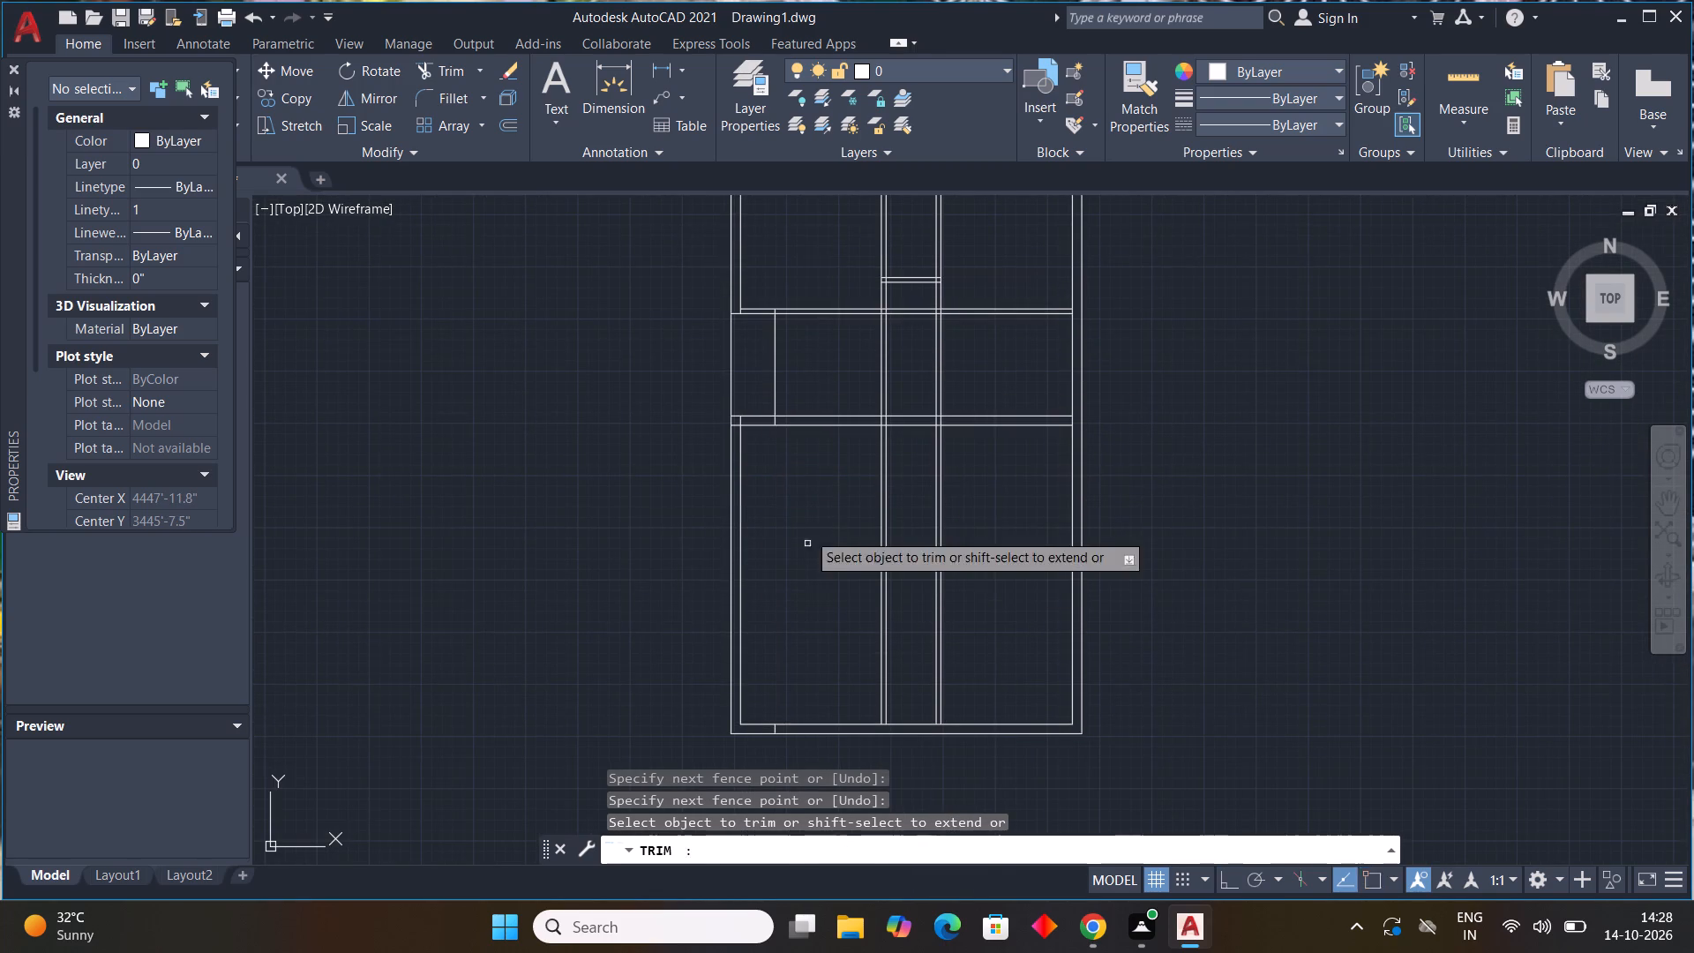
{"action": "scroll", "coordinate": [791, 426], "scroll_direction": "up", "scroll_amount": 4}
{"action": "left_click_drag", "start_coordinate": [674, 394], "coordinate": [733, 385]}
{"action": "scroll", "coordinate": [756, 515], "scroll_direction": "down", "scroll_amount": 4}
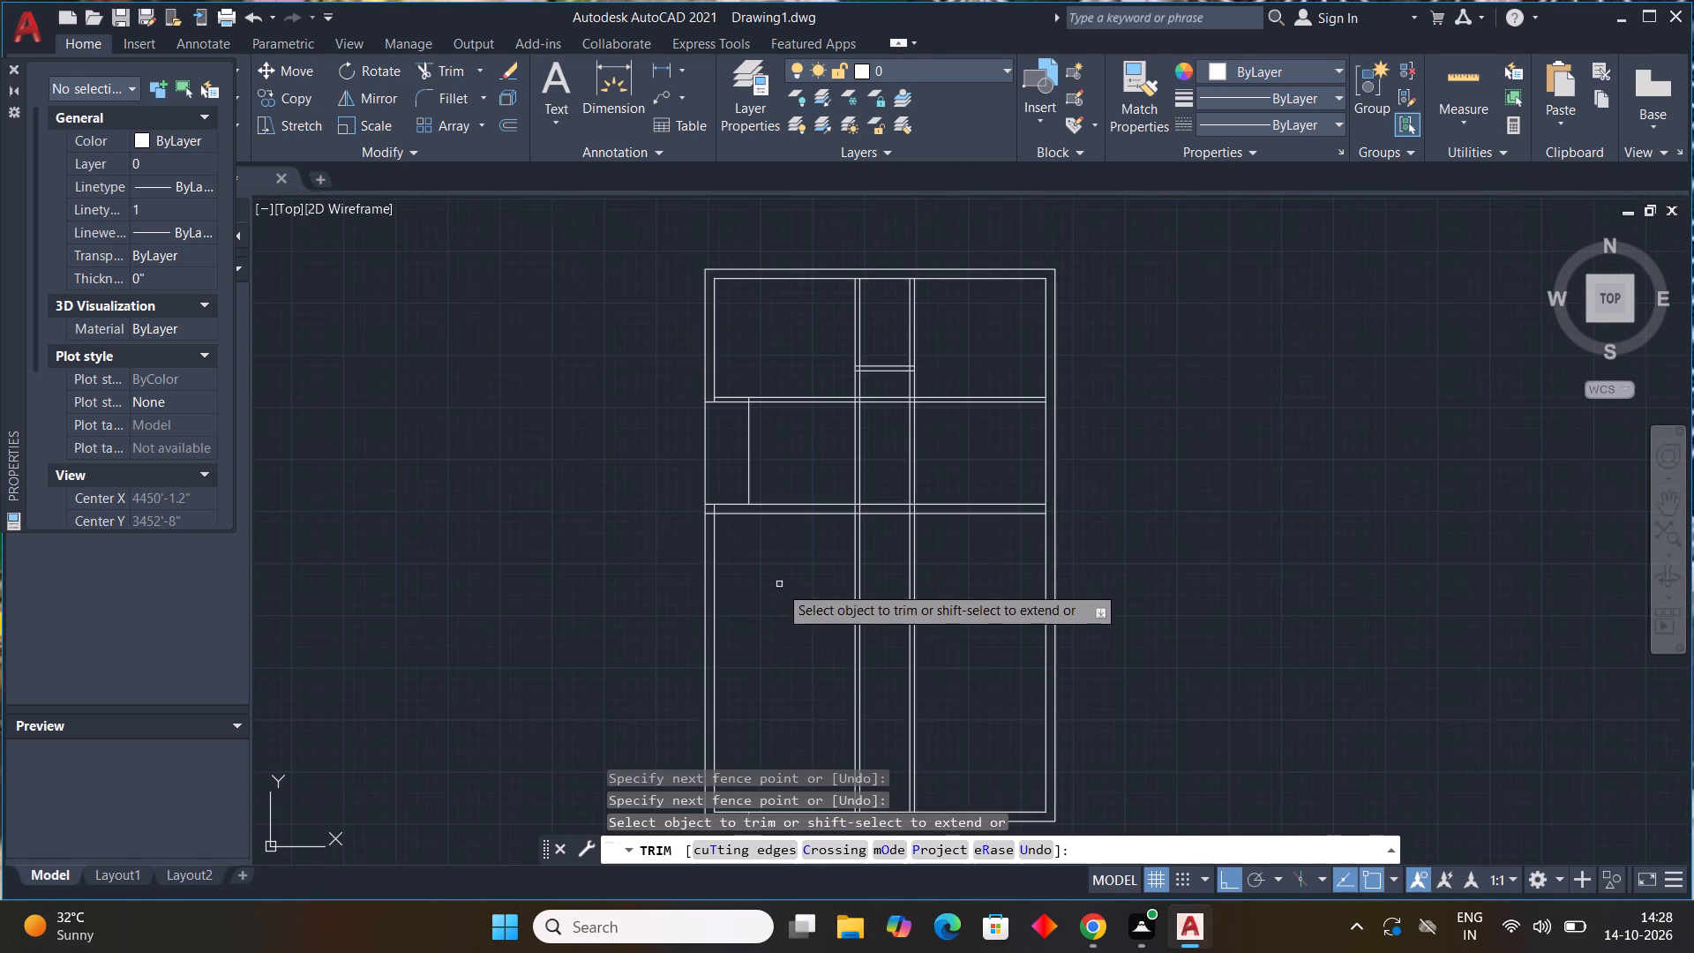
{"action": "middle_click_drag", "start_coordinate": [783, 625], "coordinate": [792, 366]}
{"action": "scroll", "coordinate": [753, 564], "scroll_direction": "up", "scroll_amount": 3}
{"action": "left_click_drag", "start_coordinate": [753, 549], "coordinate": [806, 538]}
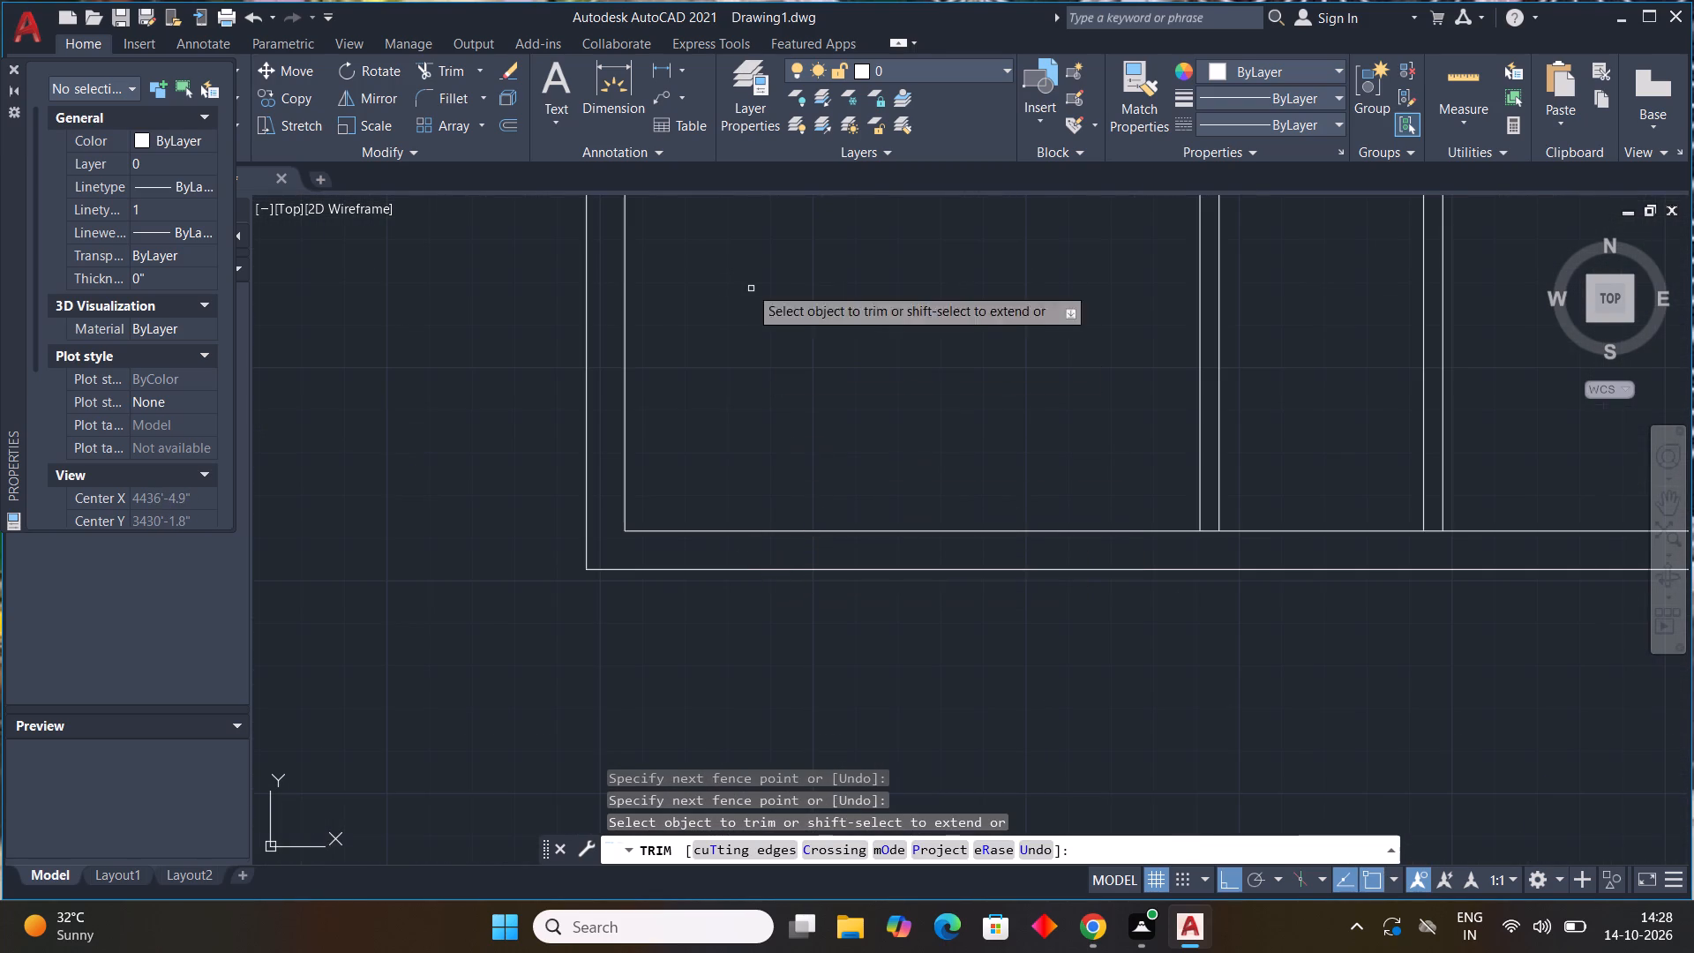
{"action": "middle_click_drag", "start_coordinate": [739, 309], "coordinate": [745, 615]}
{"action": "scroll", "coordinate": [739, 309], "scroll_direction": "down", "scroll_amount": 1}
{"action": "scroll", "coordinate": [706, 757], "scroll_direction": "down", "scroll_amount": 1}
{"action": "middle_click_drag", "start_coordinate": [743, 329], "coordinate": [683, 664]}
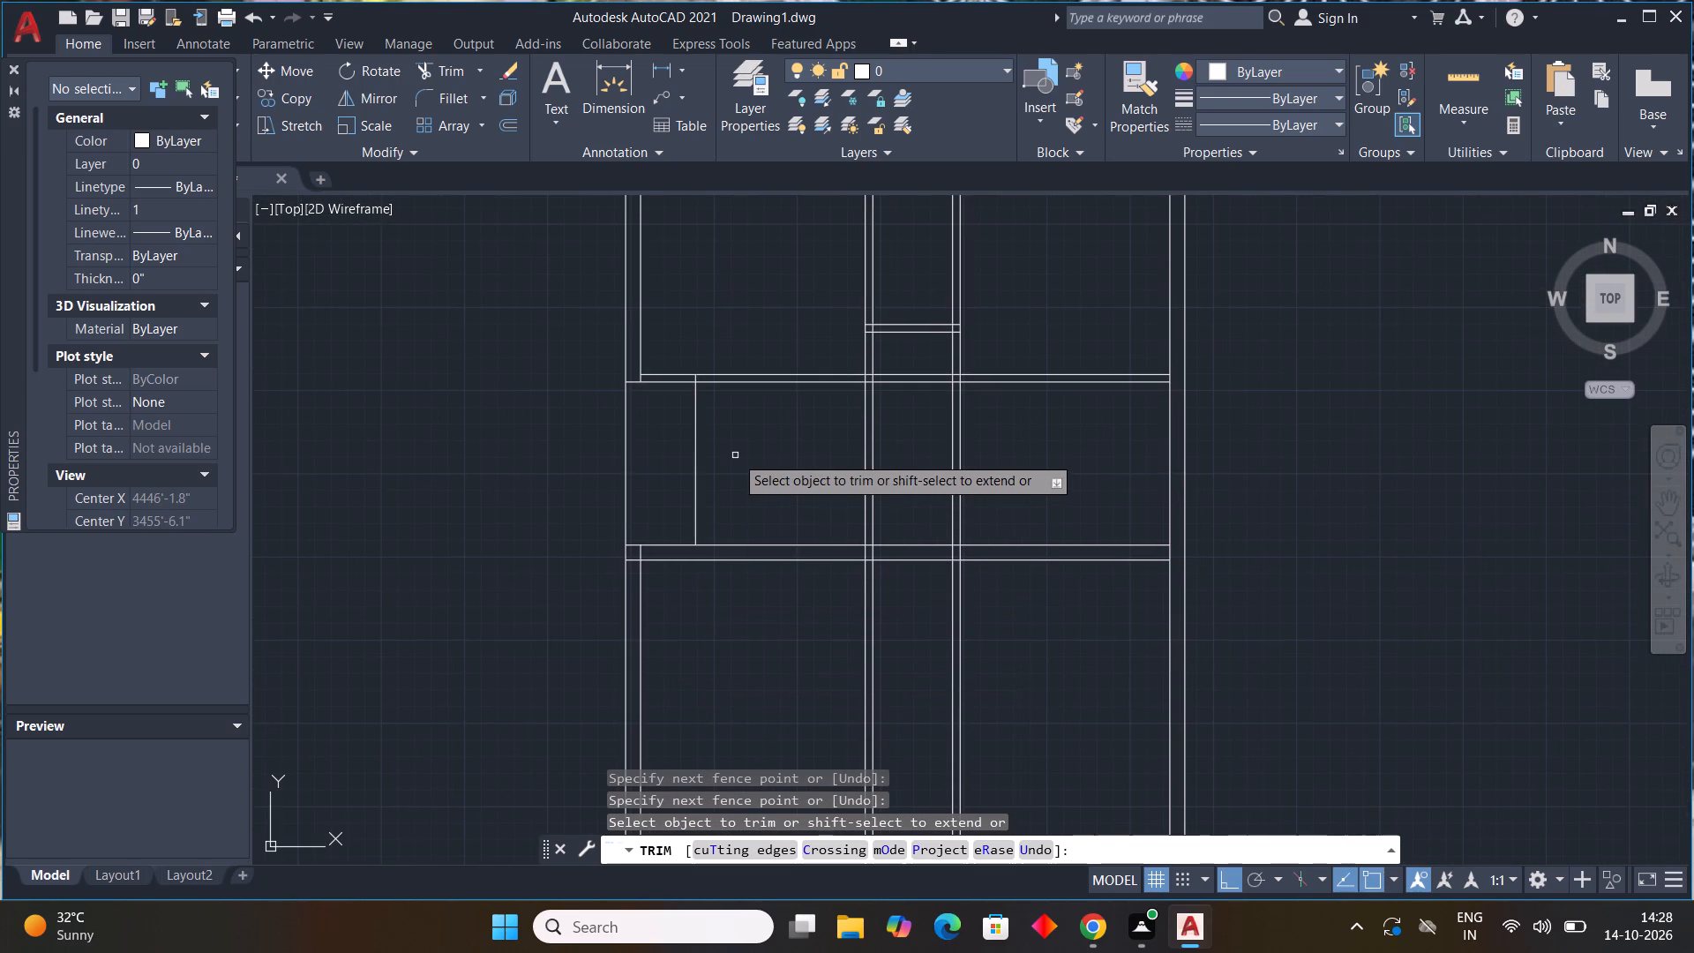
{"action": "key", "text": "Escape"}
{"action": "key", "text": "Escape"}
{"action": "key", "text": "Escape"}
{"action": "key", "text": "Escape"}
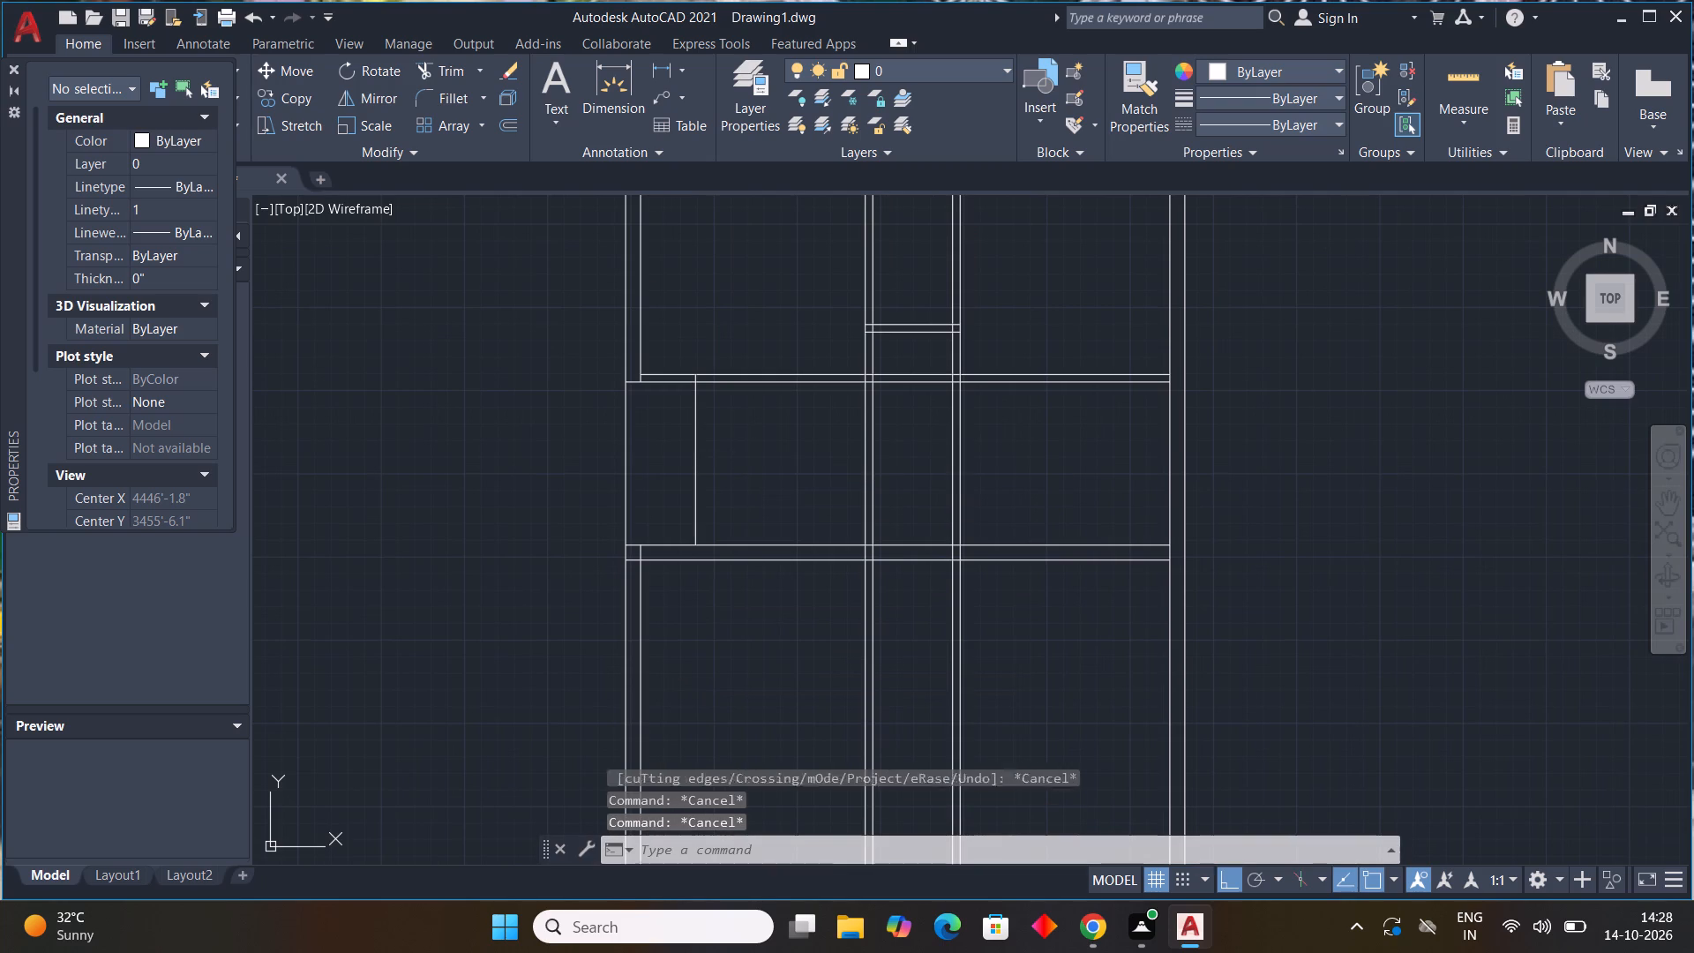
{"action": "key", "text": "Escape"}
{"action": "key", "text": "Escape"}
{"action": "key", "text": "Escape"}
{"action": "key", "text": "Escape"}
{"action": "key", "text": "Escape"}
{"action": "key", "text": "Escape"}
{"action": "key", "text": "Escape"}
{"action": "key", "text": "Escape"}
{"action": "key", "text": "Escape"}
{"action": "key", "text": "Escape"}
{"action": "key", "text": "Escape"}
{"action": "key", "text": "Escape"}
Trim the new vertical line's remaining stub between the two lines of the upper horizontal partition.
{"action": "scroll", "coordinate": [729, 442], "scroll_direction": "up", "scroll_amount": 2}
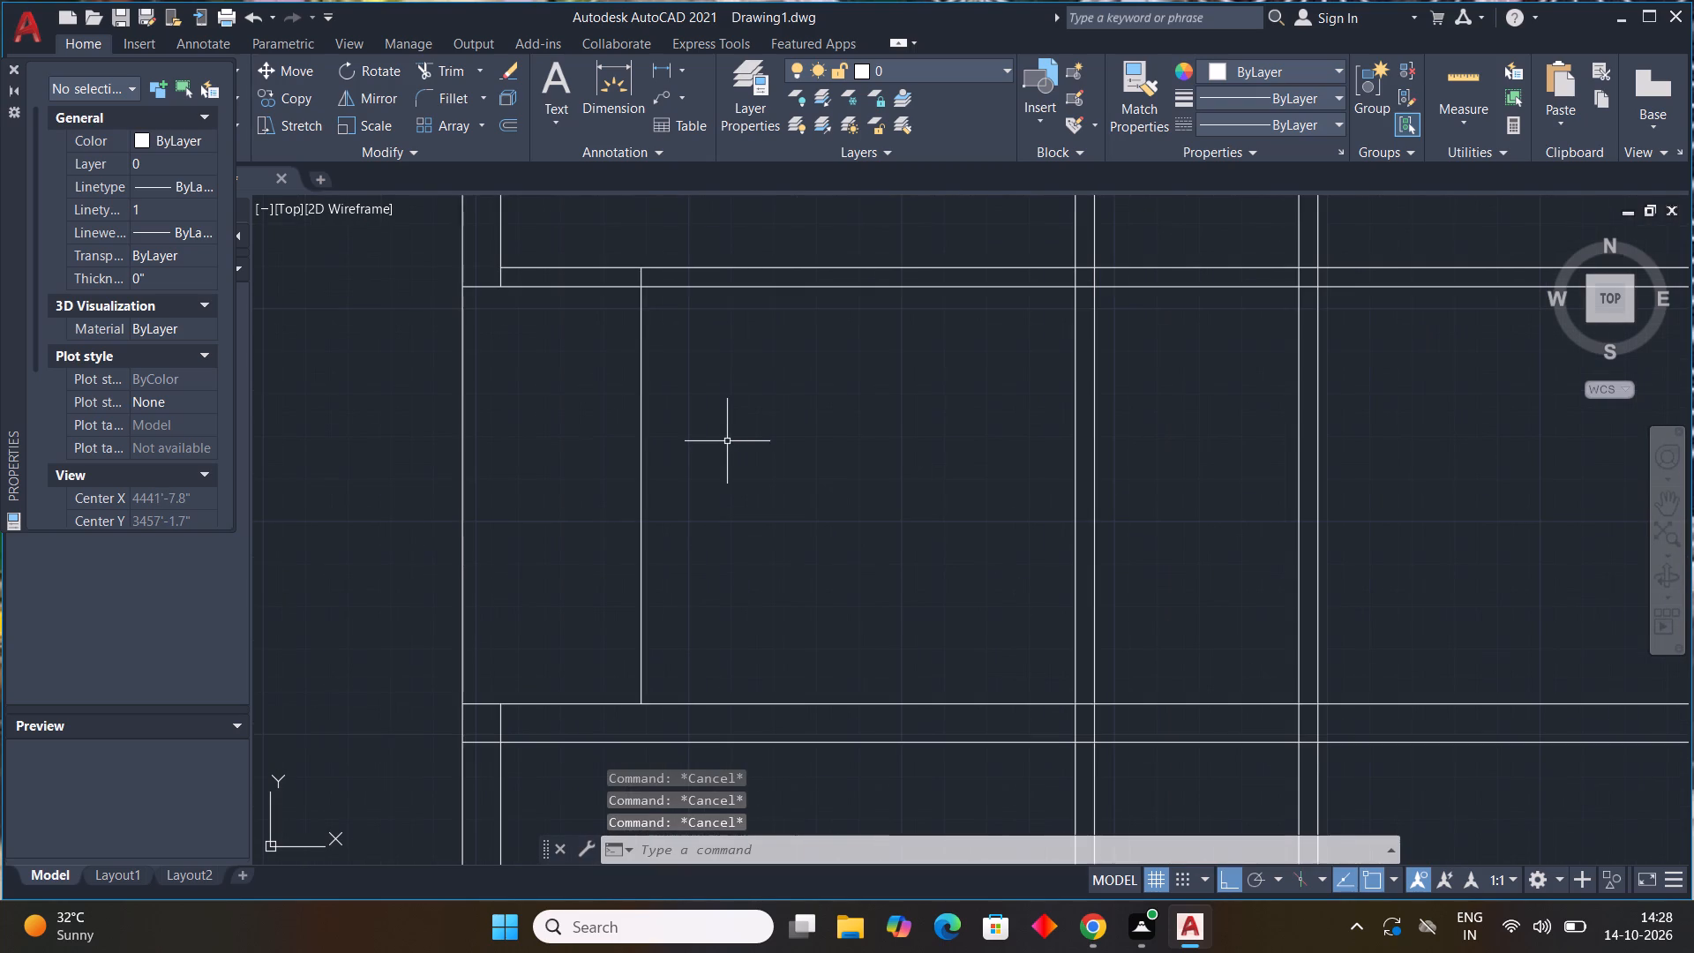
{"action": "type", "text": "tr"}
{"action": "key", "text": "space"}
{"action": "scroll", "coordinate": [650, 291], "scroll_direction": "up", "scroll_amount": 2}
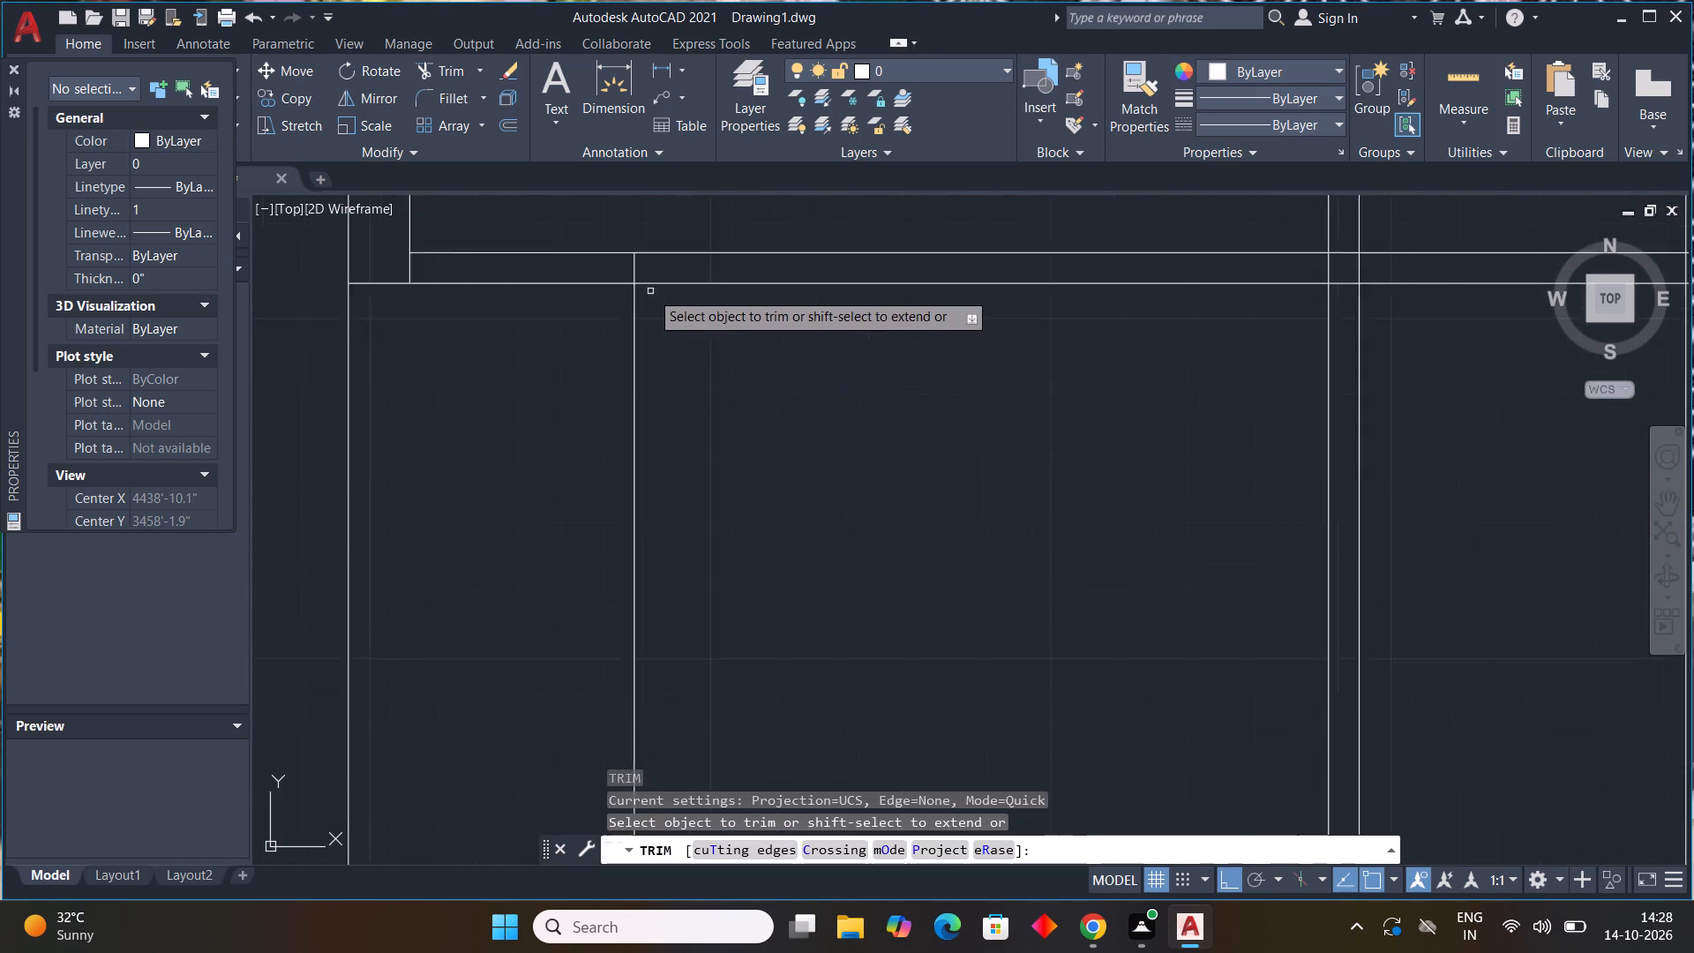
{"action": "scroll", "coordinate": [650, 291], "scroll_direction": "up", "scroll_amount": 1}
{"action": "left_click_drag", "start_coordinate": [594, 249], "coordinate": [641, 240]}
{"action": "scroll", "coordinate": [728, 382], "scroll_direction": "down", "scroll_amount": 2}
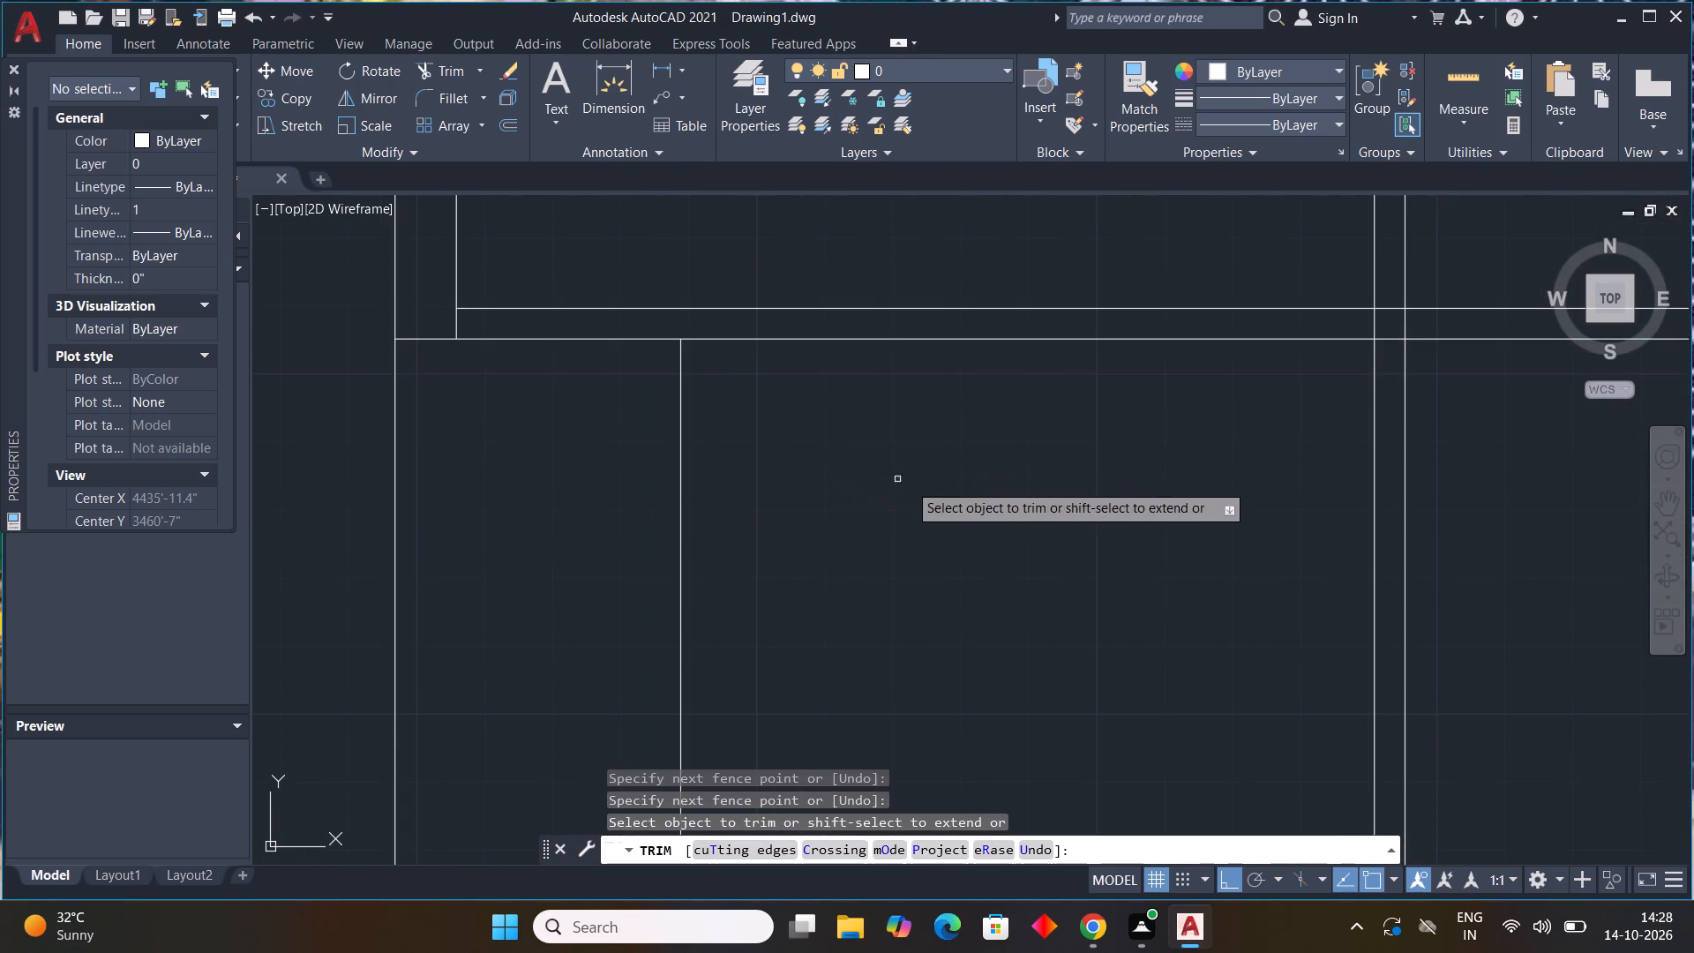
{"action": "key", "text": "Escape"}
{"action": "key", "text": "Escape"}
{"action": "key", "text": "Escape"}
{"action": "key", "text": "Escape"}
Offset the short vertical line 9" to its right to form the recessed left wall.
{"action": "type", "text": "off 9\""}
{"action": "key", "text": "Return"}
{"action": "scroll", "coordinate": [896, 507], "scroll_direction": "down", "scroll_amount": 2}
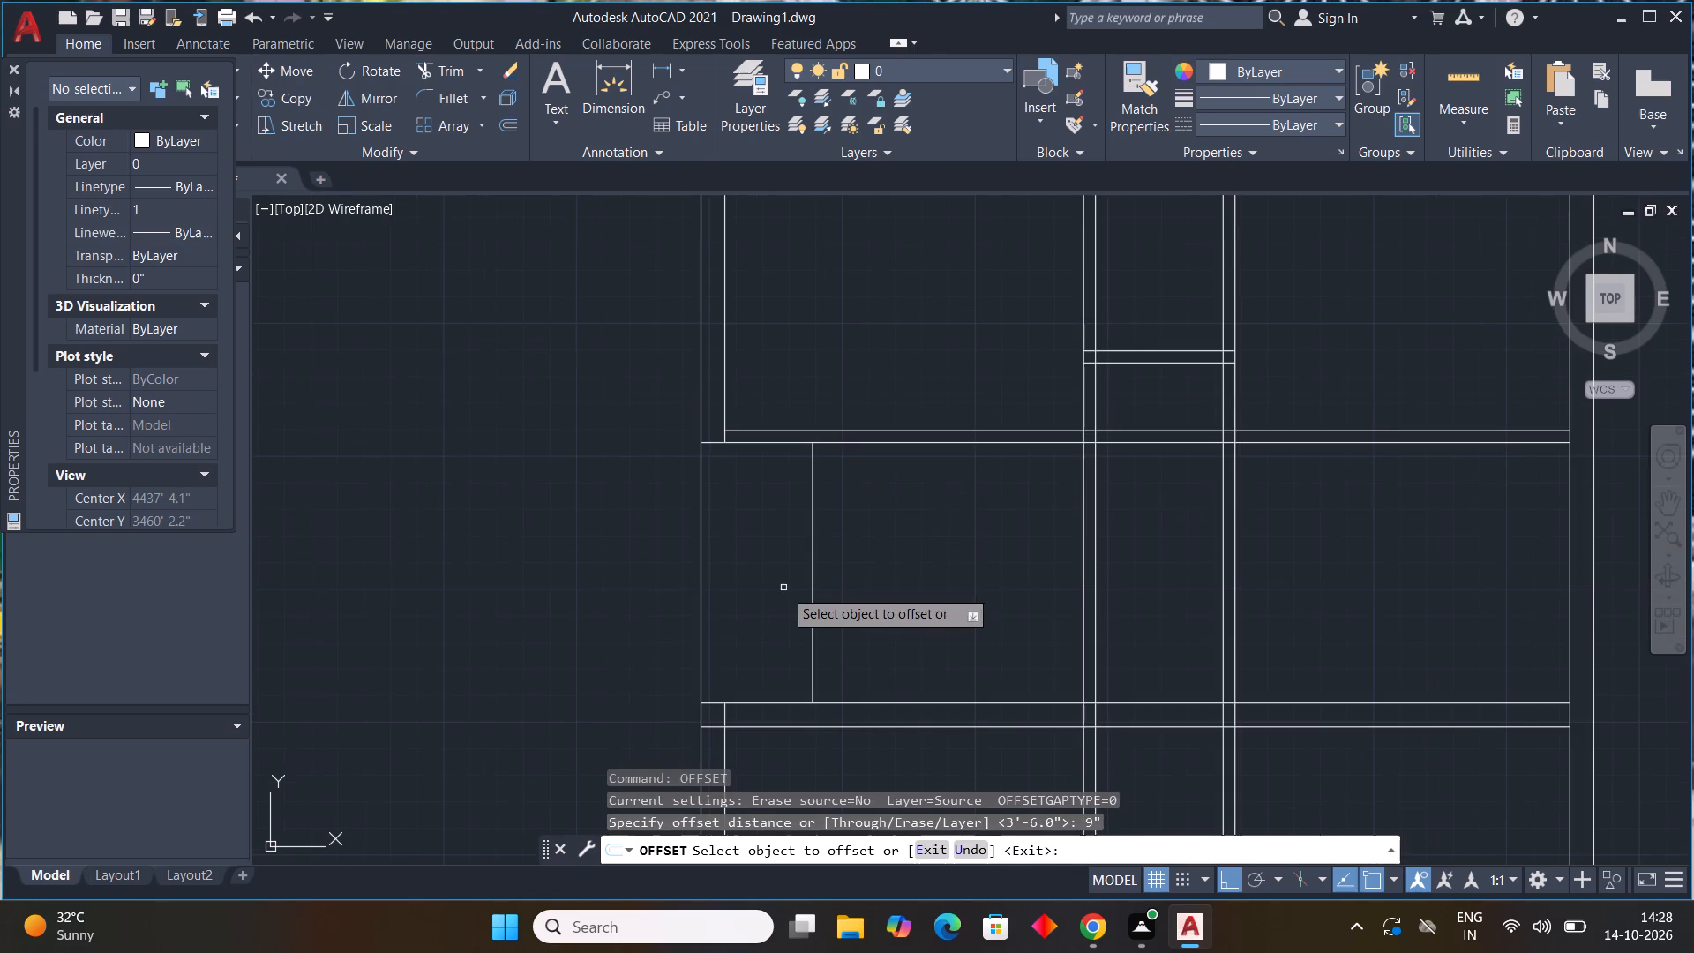
{"action": "left_click_drag", "start_coordinate": [810, 587], "coordinate": [825, 593]}
{"action": "left_click", "coordinate": [872, 593]}
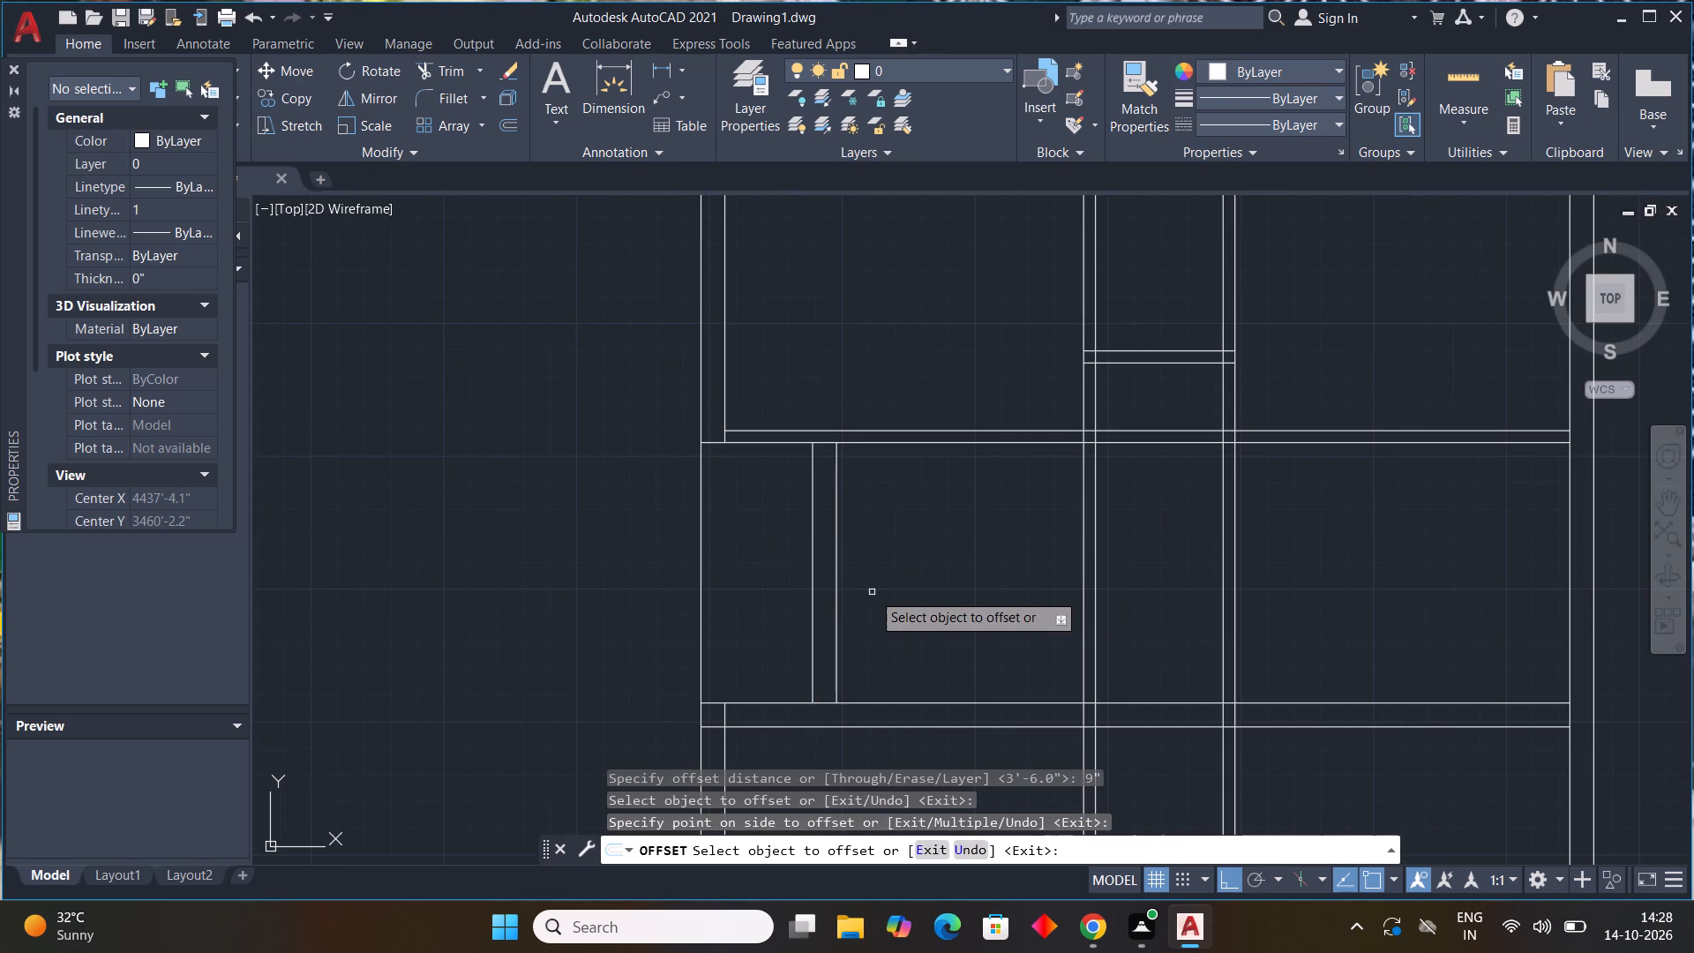
{"action": "key", "text": "Escape"}
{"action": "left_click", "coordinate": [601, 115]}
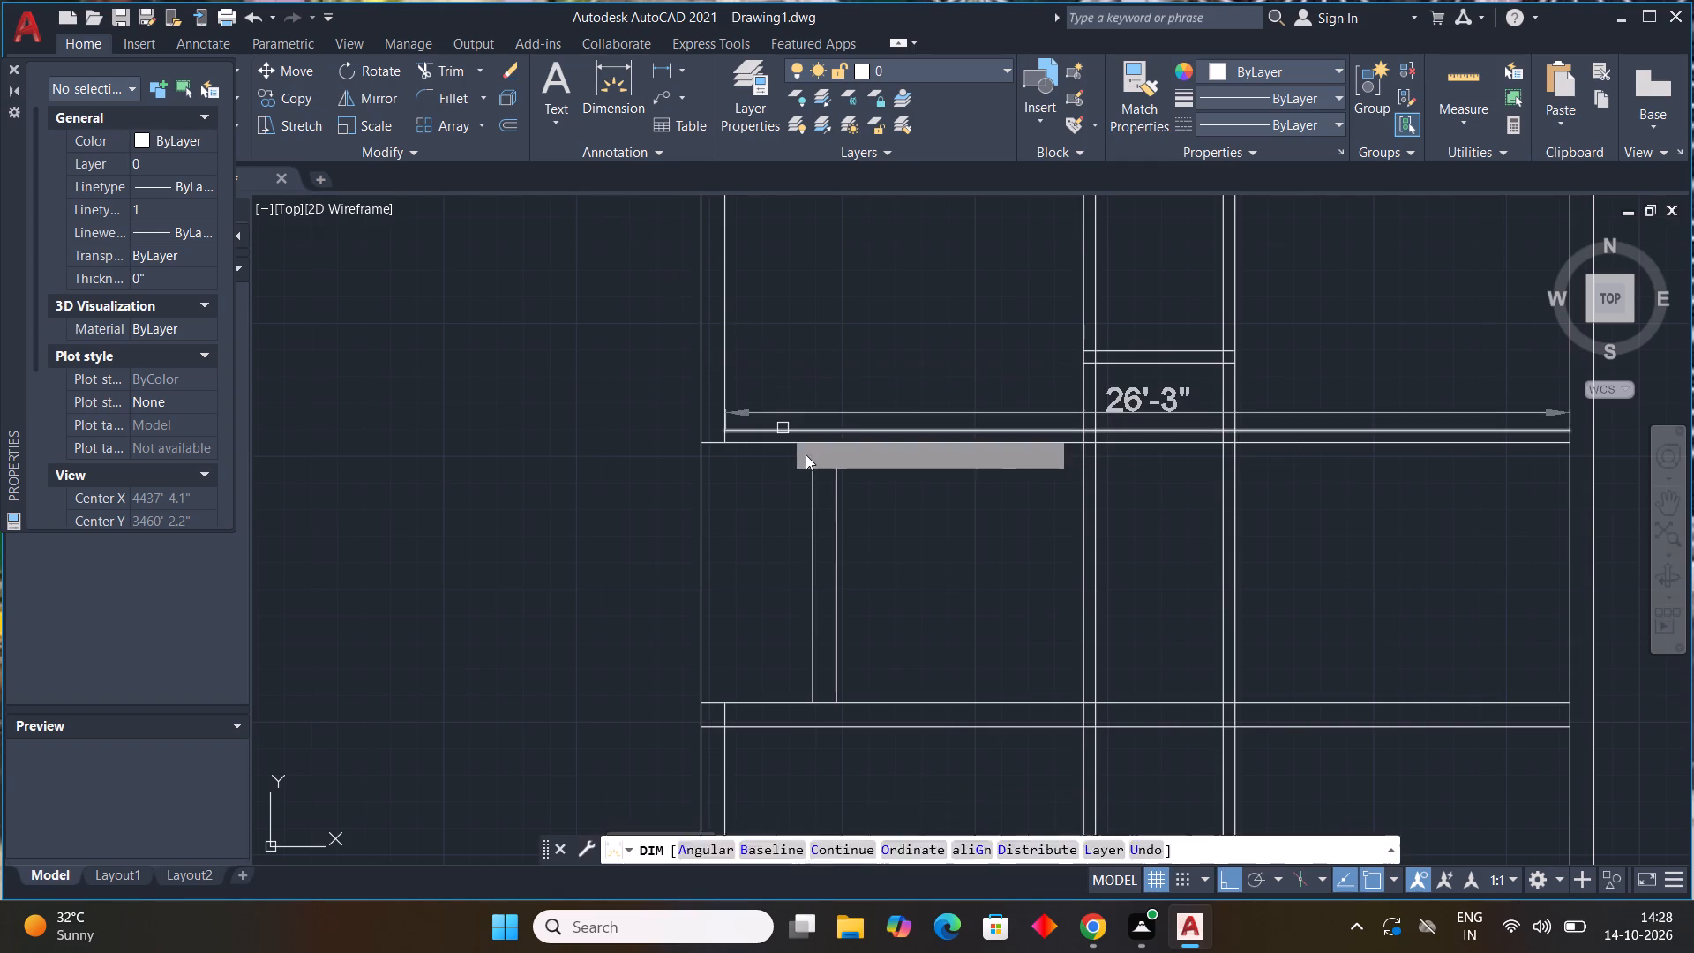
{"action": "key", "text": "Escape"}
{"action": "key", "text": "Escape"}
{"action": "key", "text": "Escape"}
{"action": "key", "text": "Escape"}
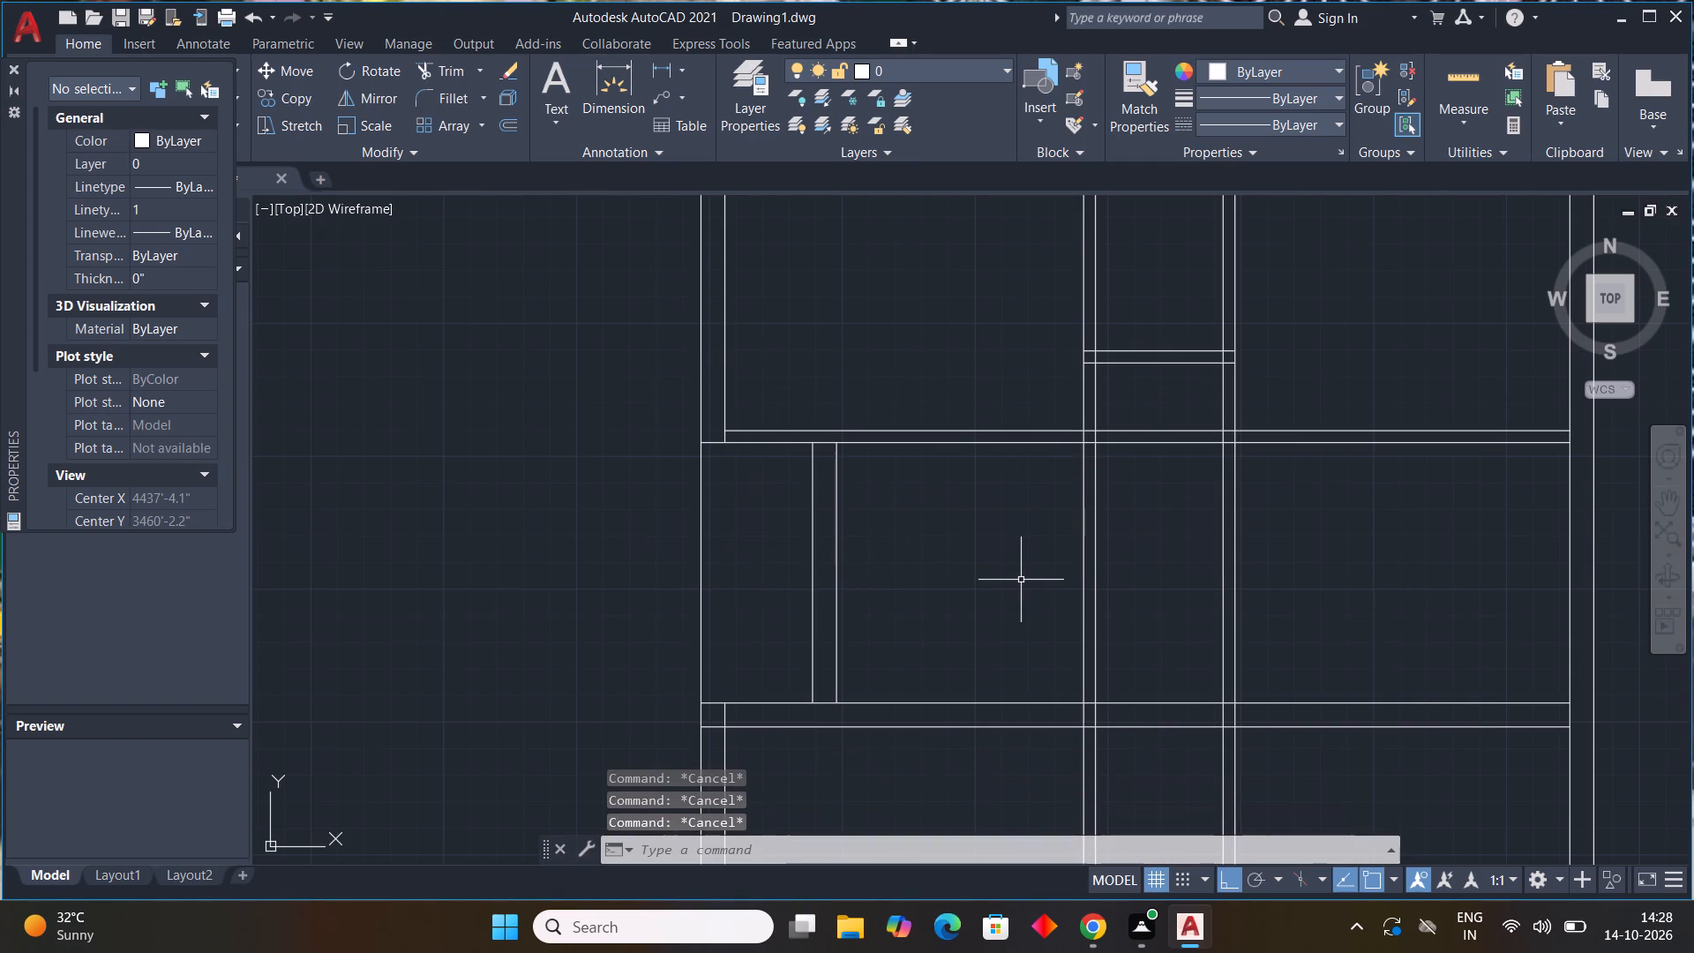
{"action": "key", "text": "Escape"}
Offset the recessed left wall's inner line 10'4" to the right.
{"action": "type", "text": "off"}
{"action": "key", "text": "space"}
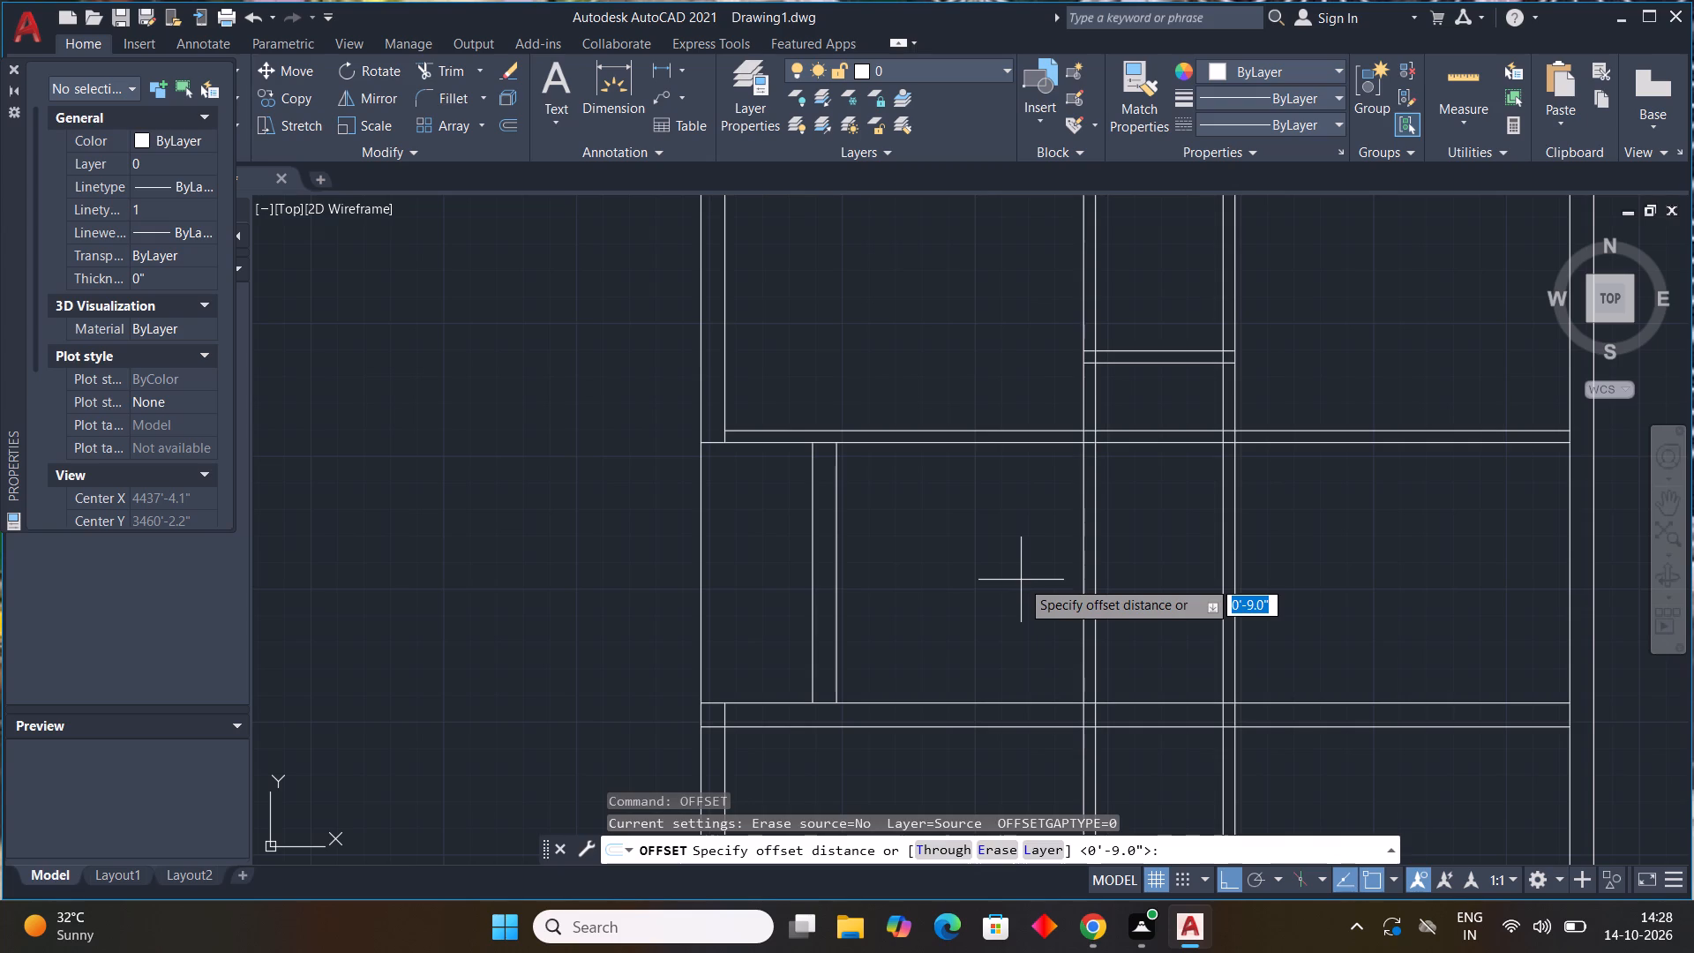
{"action": "type", "text": "10'4\""}
{"action": "key", "text": "Return"}
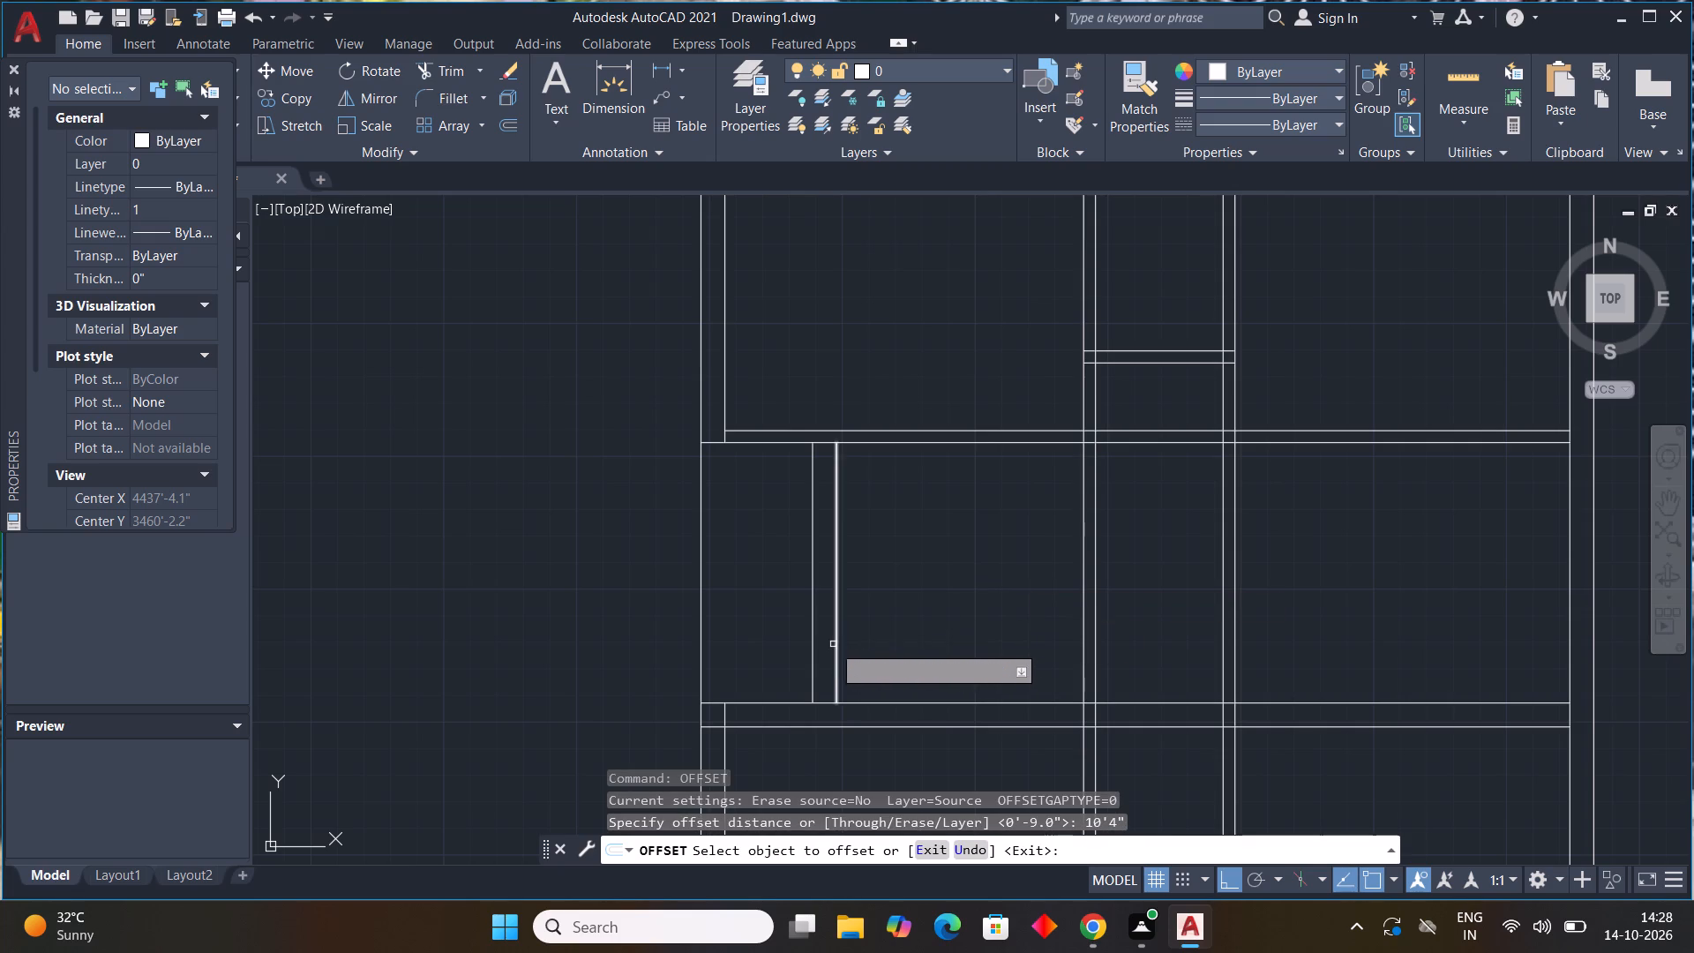
{"action": "left_click", "coordinate": [830, 645]}
{"action": "left_click_drag", "start_coordinate": [838, 647], "coordinate": [878, 648]}
{"action": "left_click", "coordinate": [923, 648]}
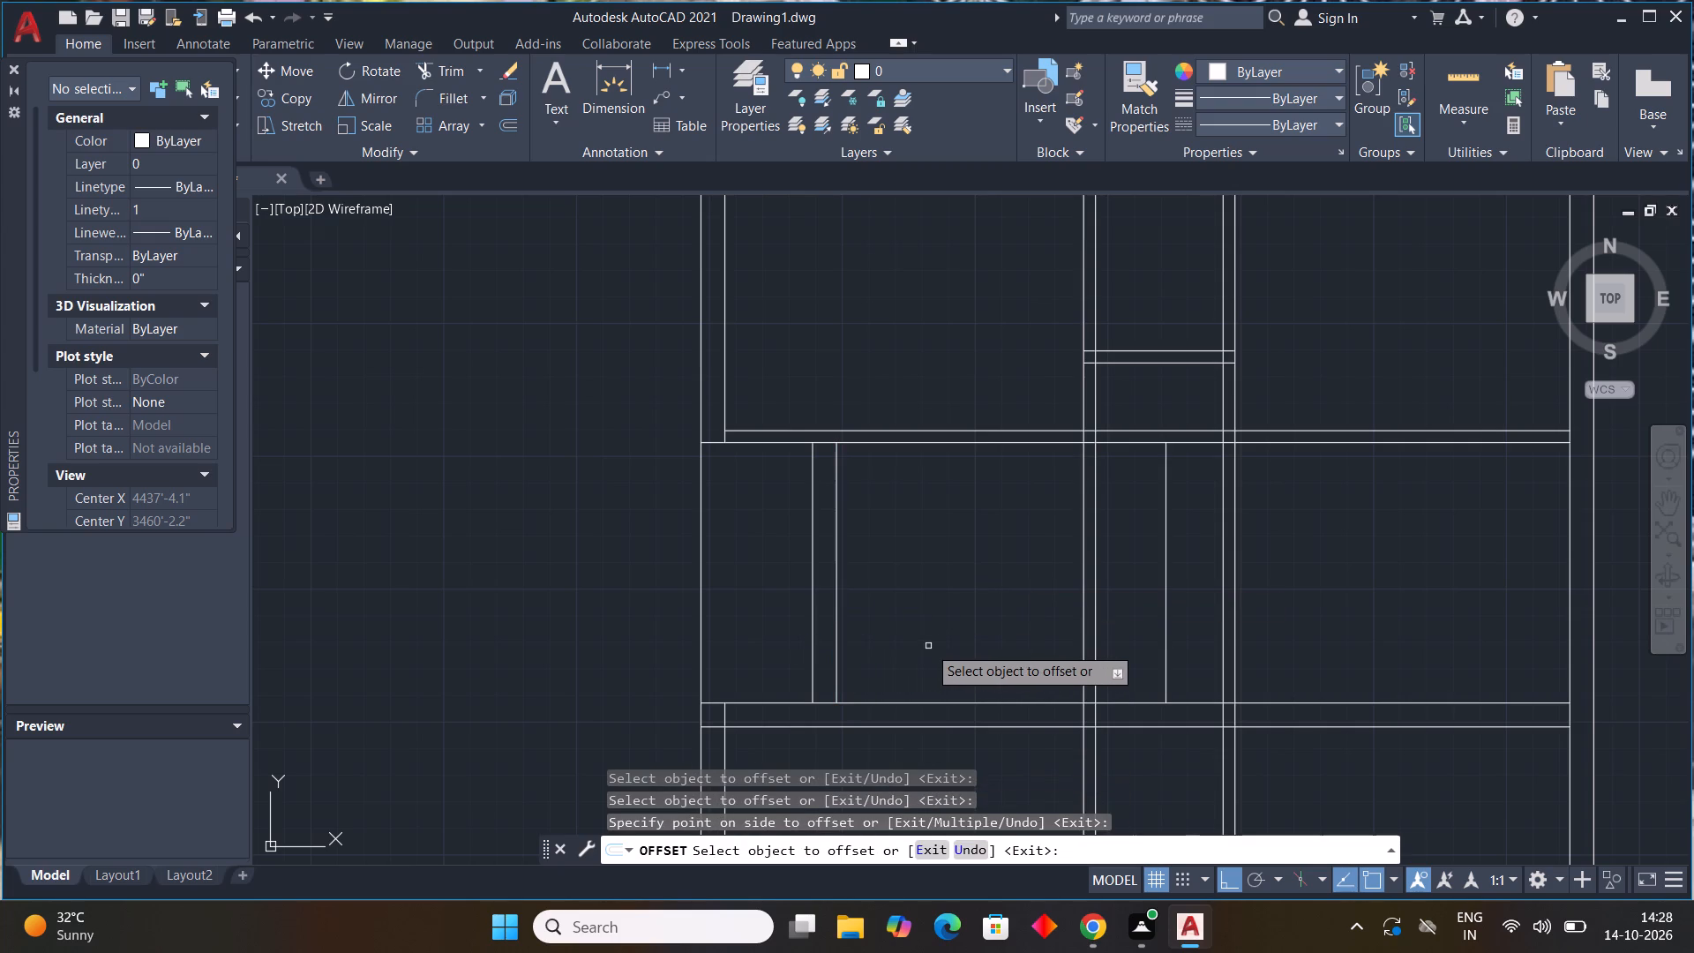
{"action": "key", "text": "Escape"}
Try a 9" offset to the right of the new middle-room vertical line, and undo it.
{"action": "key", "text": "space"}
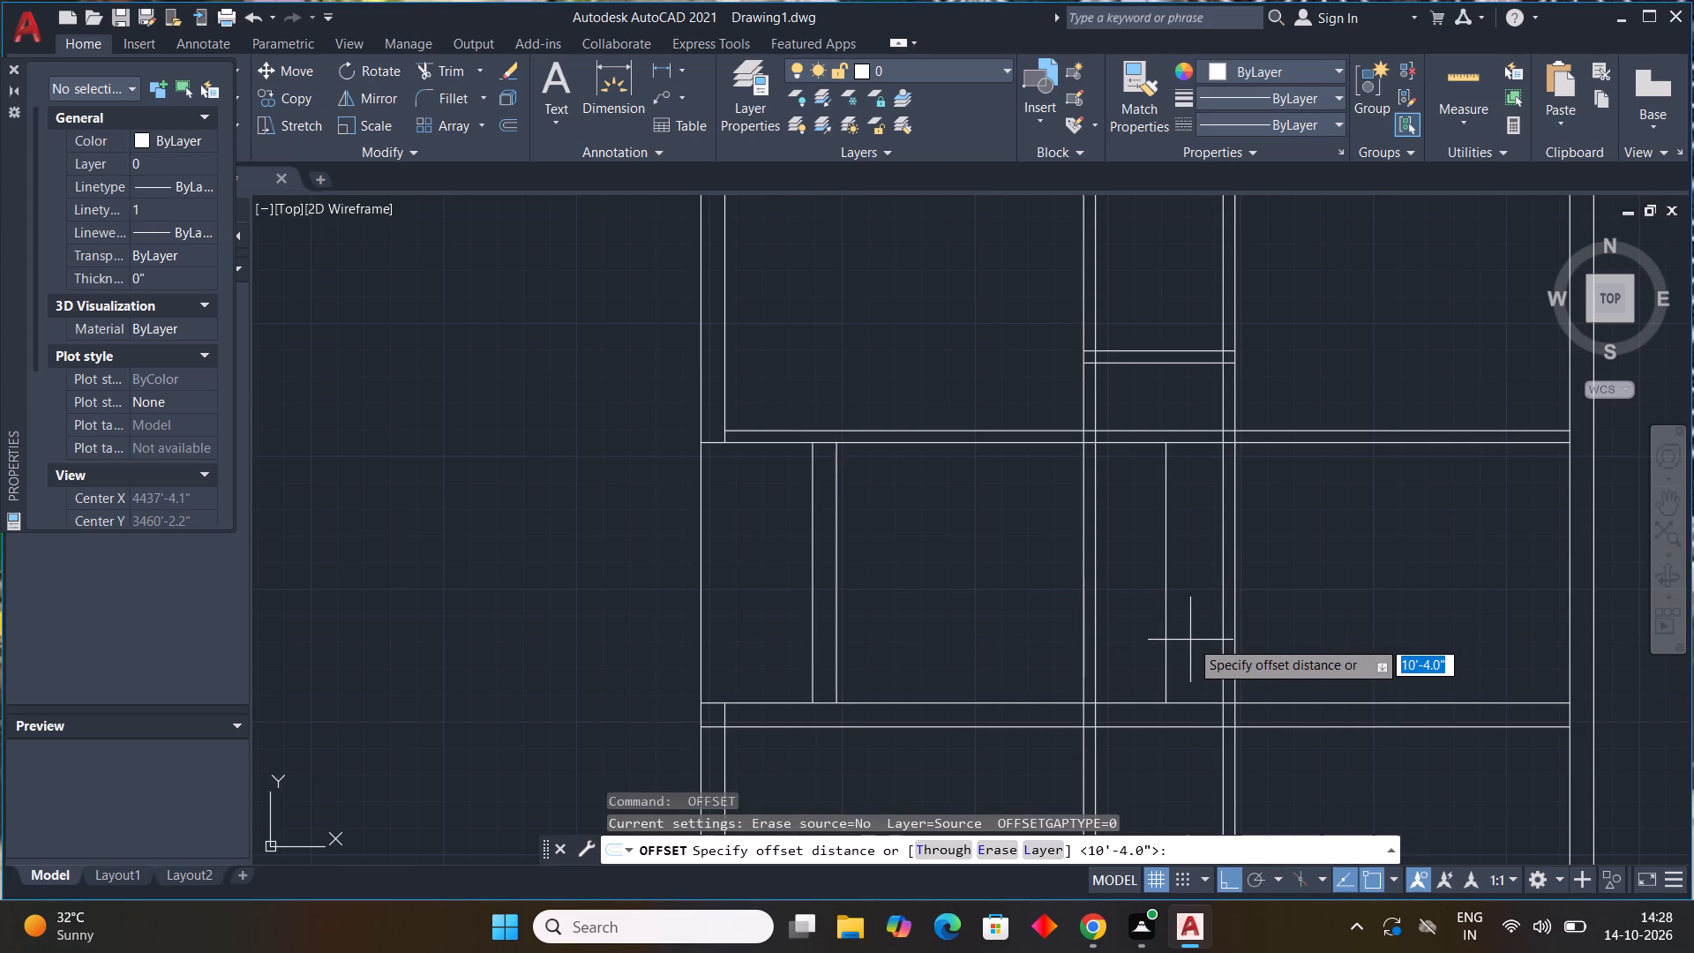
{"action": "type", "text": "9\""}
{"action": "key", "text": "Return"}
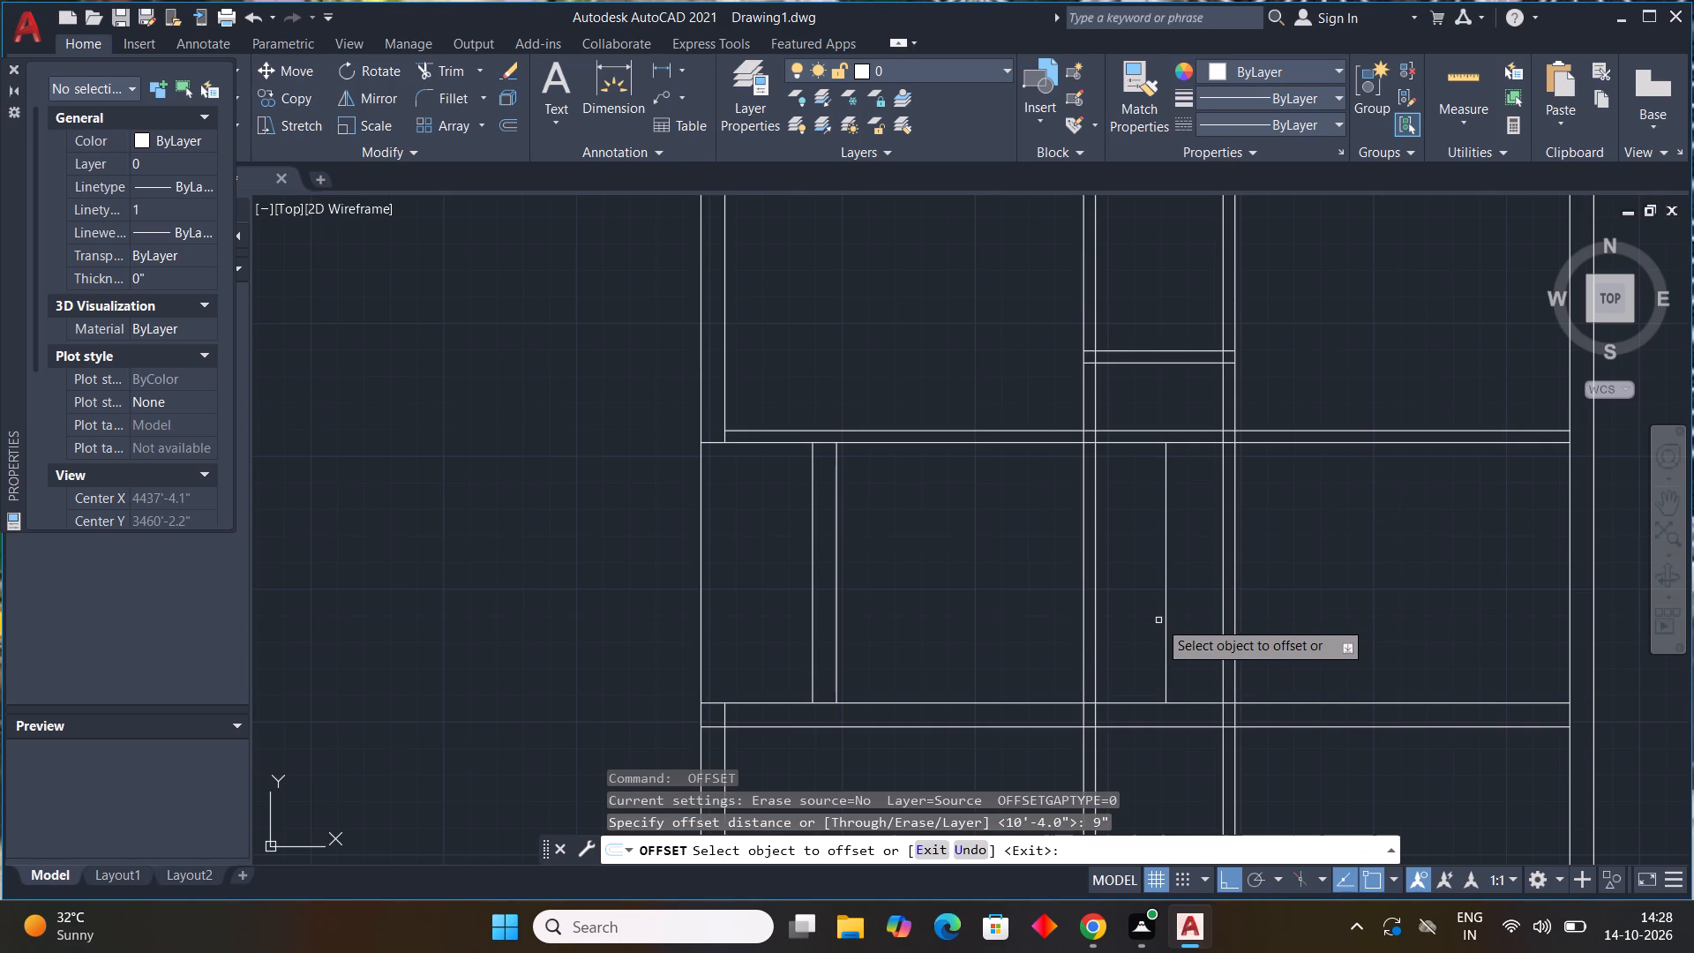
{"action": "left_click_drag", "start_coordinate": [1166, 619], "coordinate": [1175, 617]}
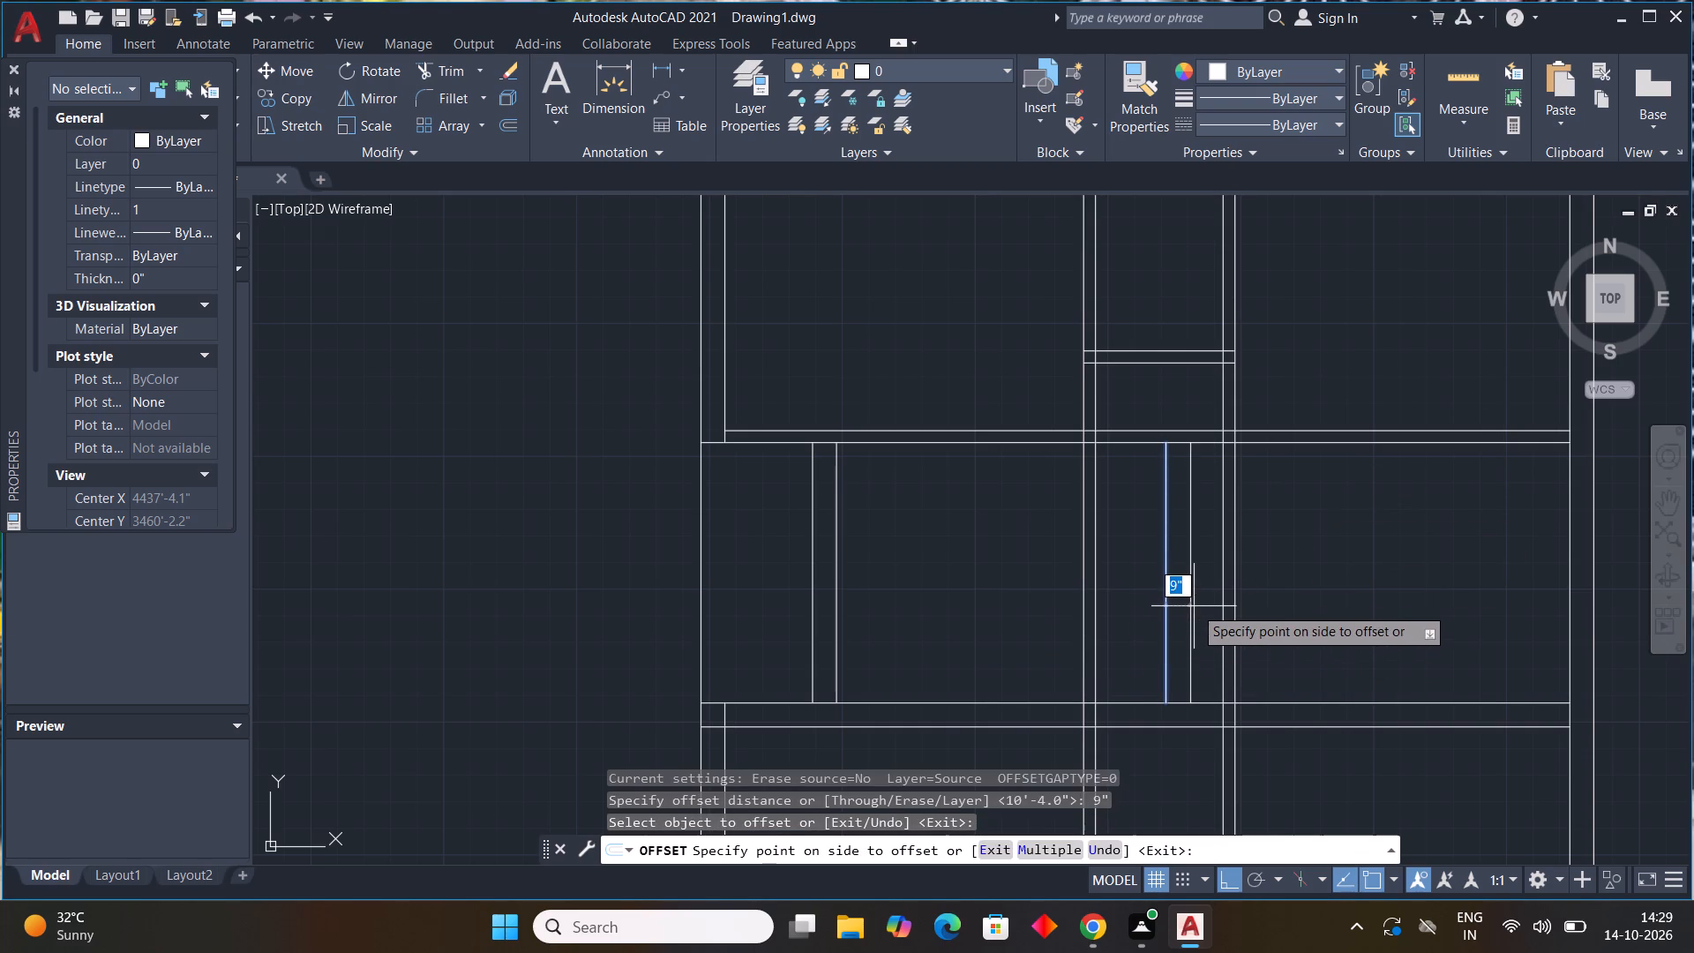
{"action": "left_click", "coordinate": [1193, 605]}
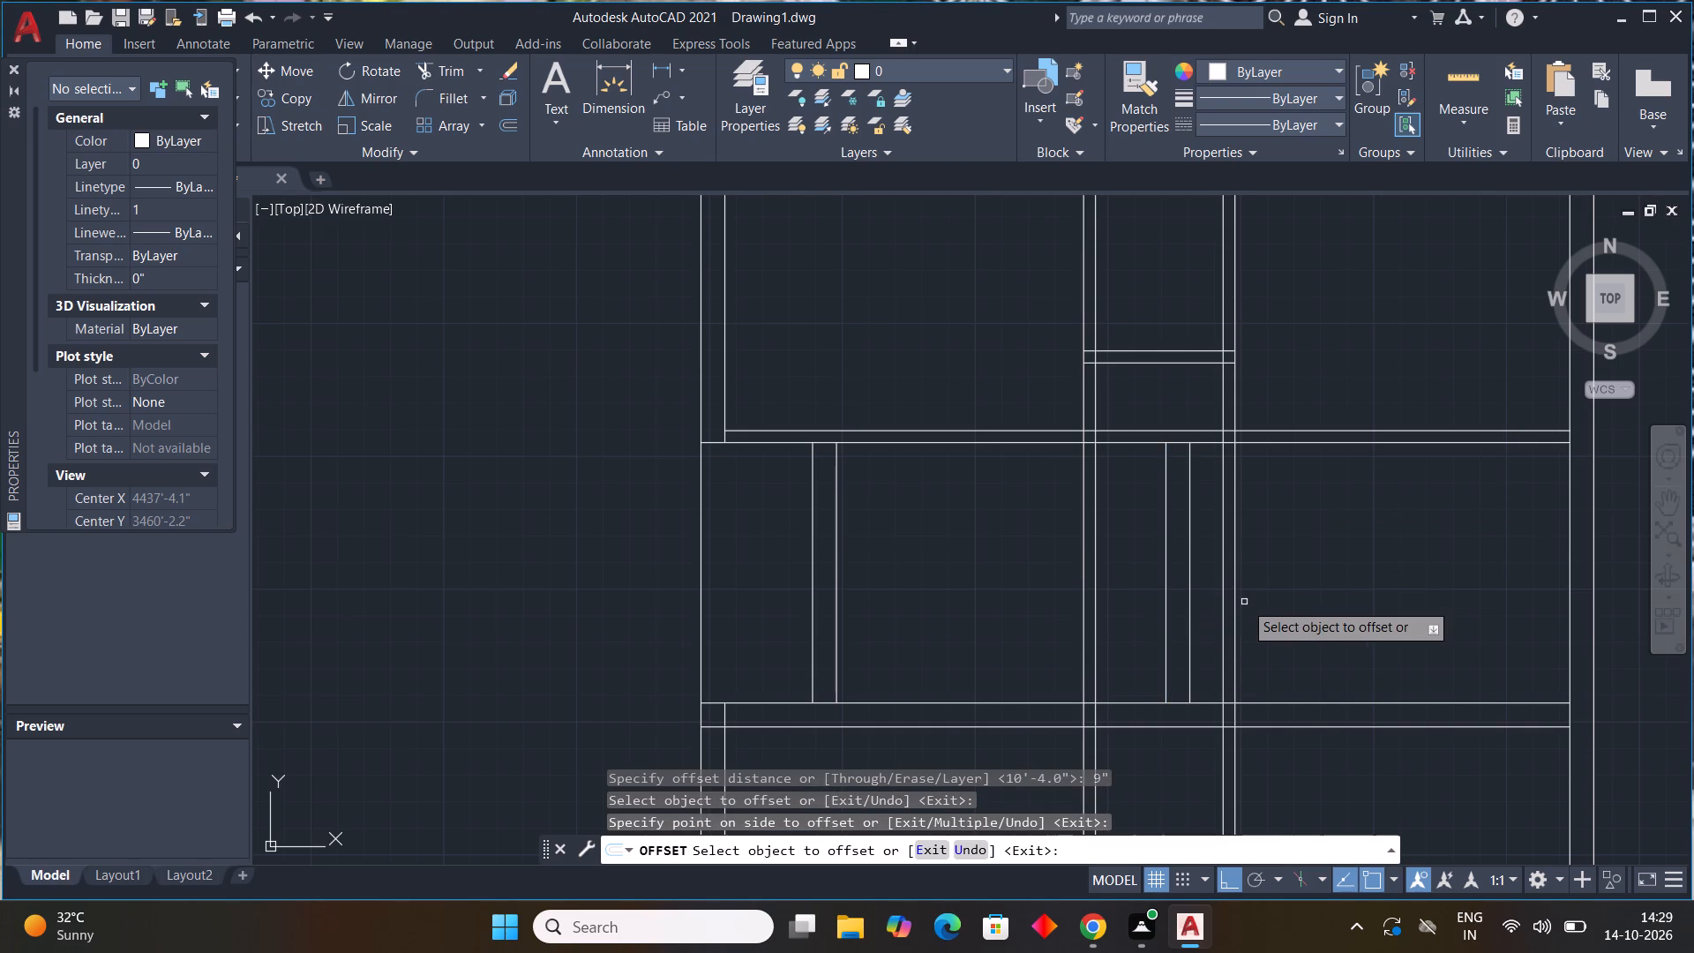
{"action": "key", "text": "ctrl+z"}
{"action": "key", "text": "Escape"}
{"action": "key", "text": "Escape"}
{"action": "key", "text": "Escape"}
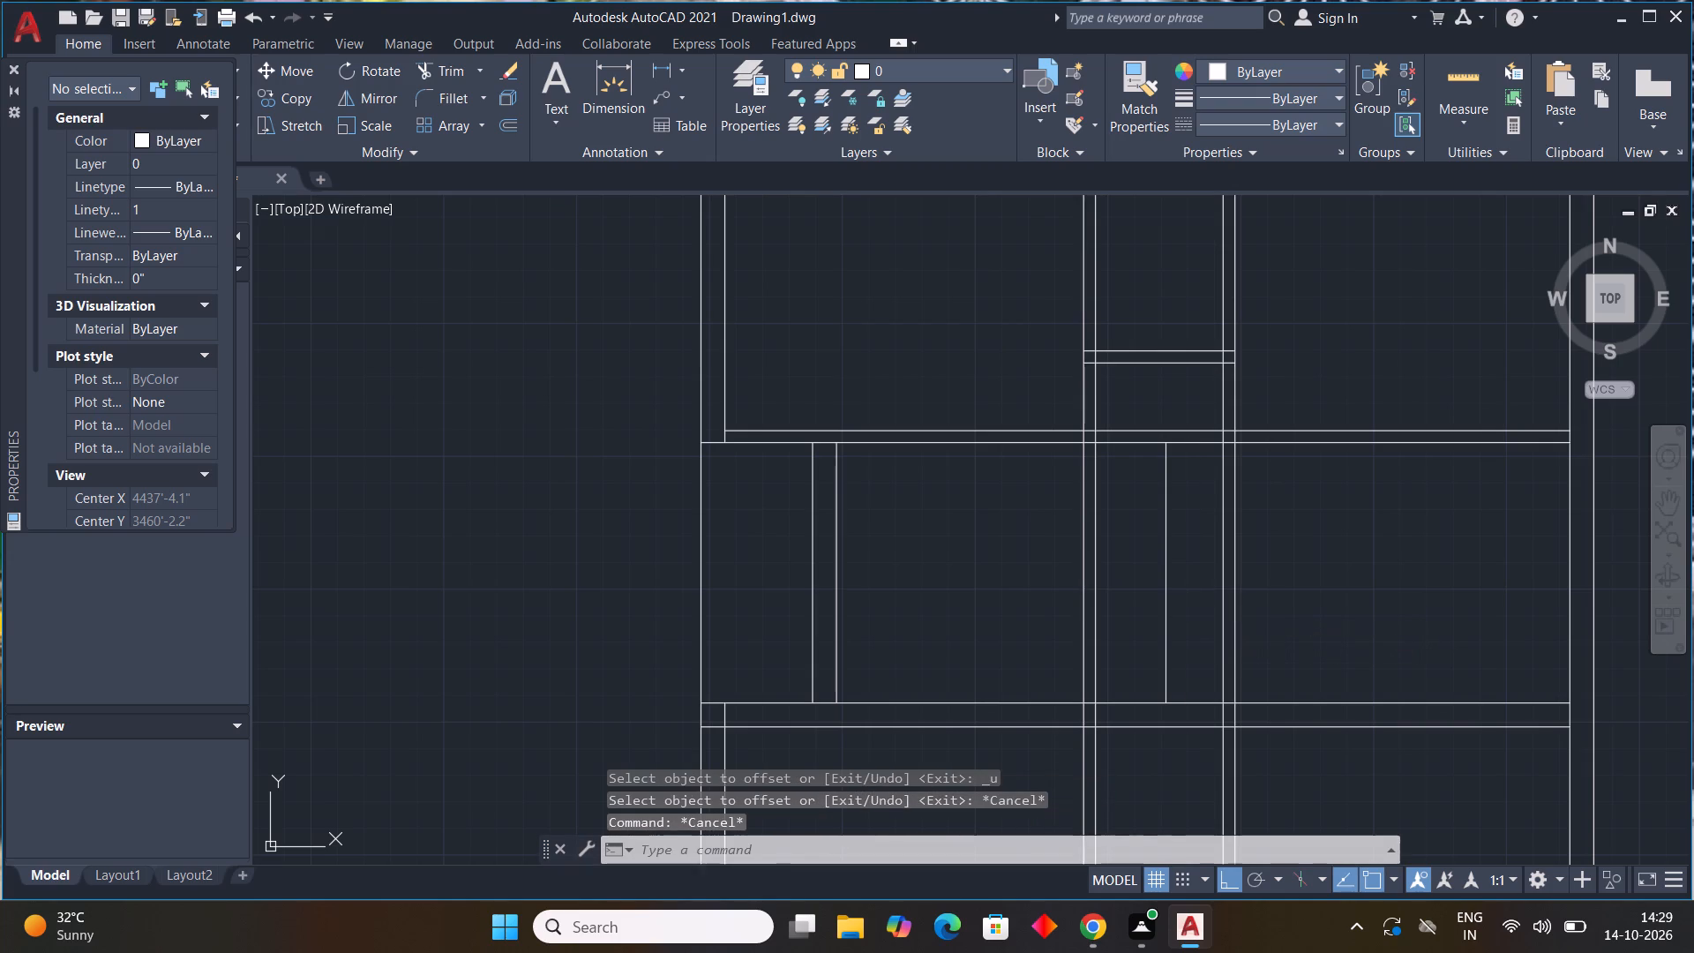
Offset the middle room's new vertical line 4.5" to the right to form a partition.
{"action": "key", "text": "space"}
{"action": "type", "text": "4.5\""}
{"action": "key", "text": "space"}
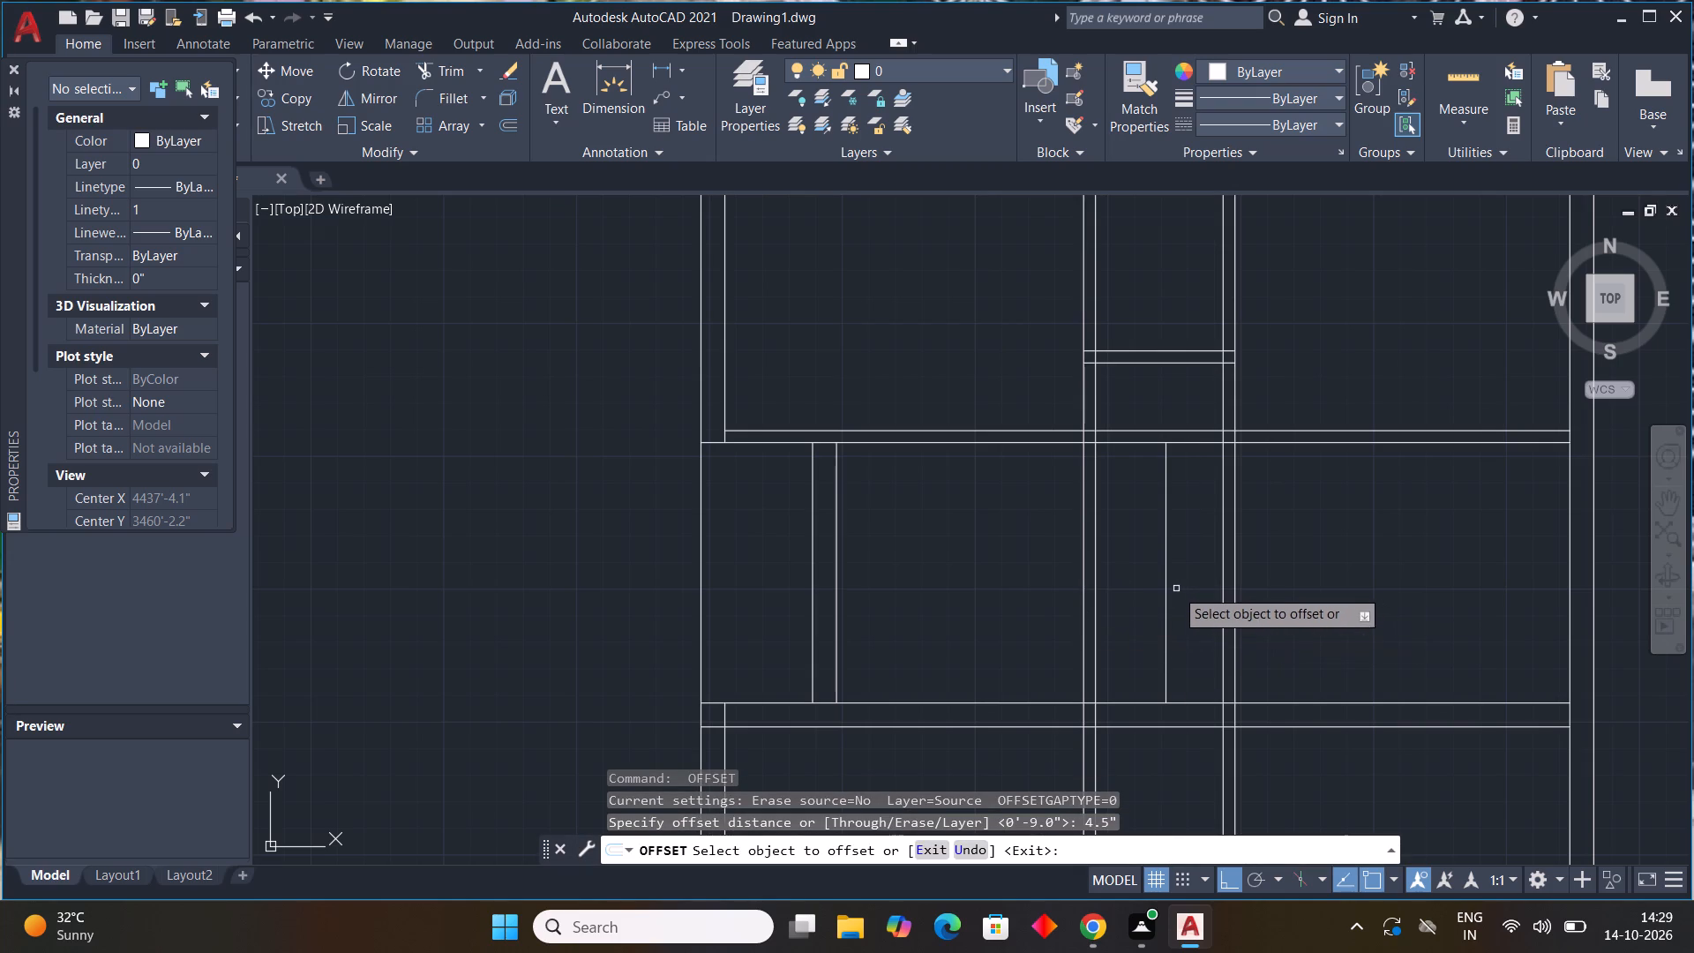
{"action": "left_click", "coordinate": [1167, 587]}
{"action": "left_click", "coordinate": [1182, 585]}
{"action": "key", "text": "Escape"}
{"action": "key", "text": "Escape"}
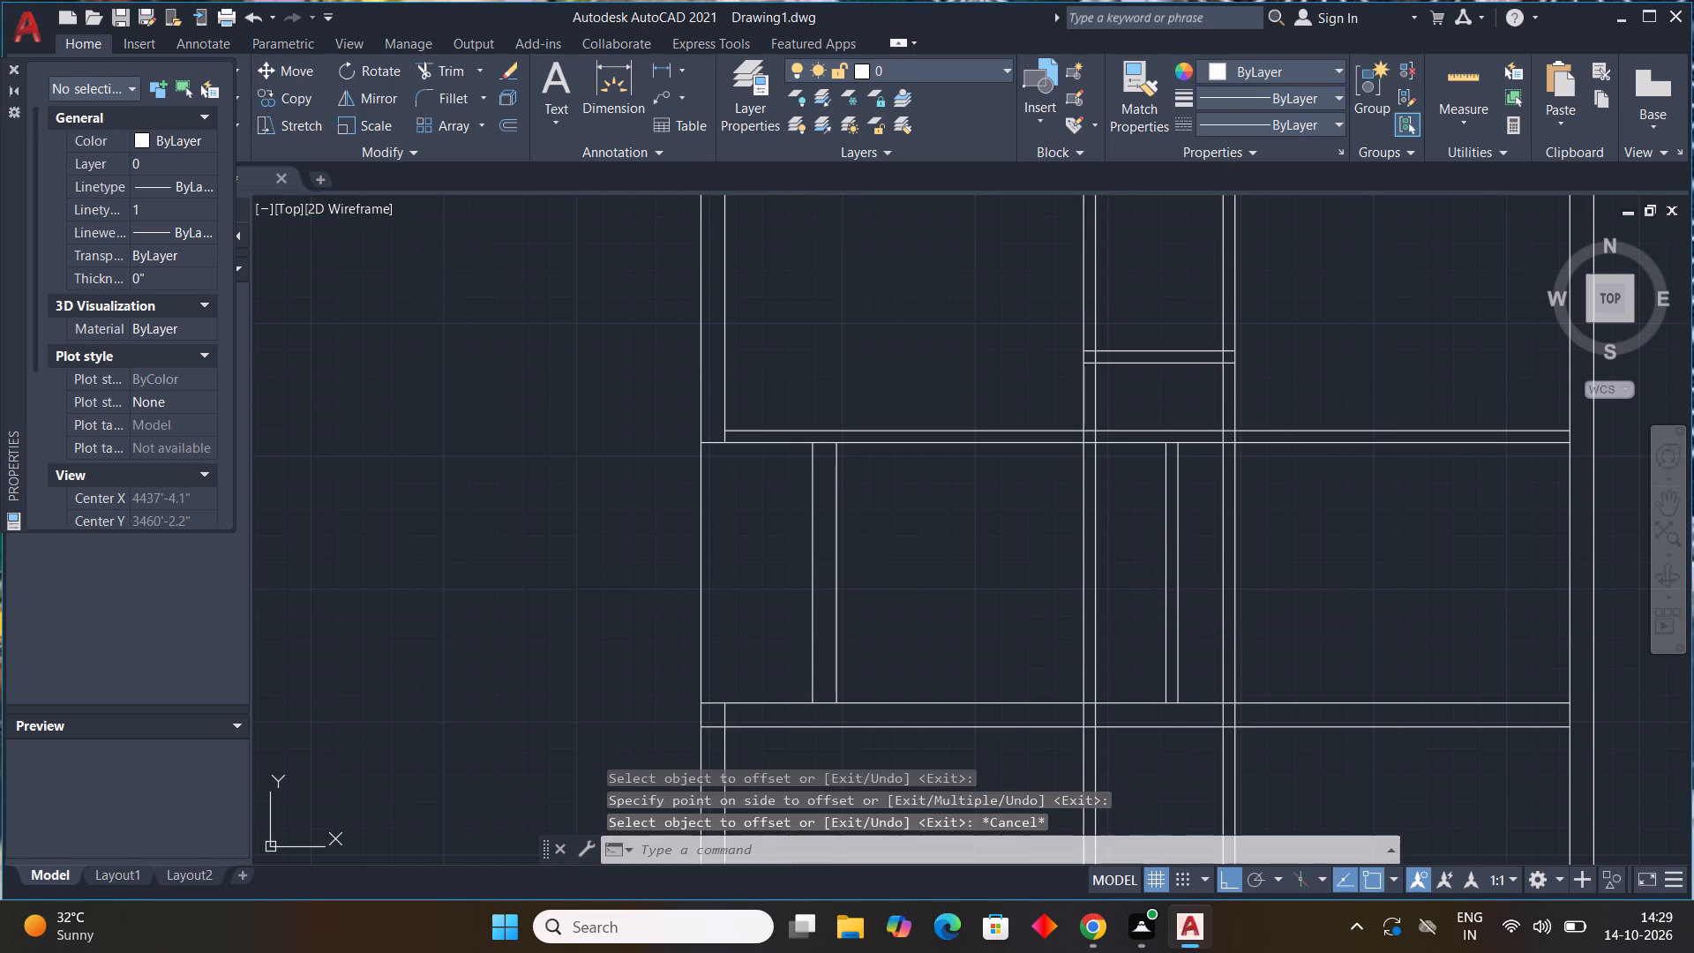
{"action": "key", "text": "Escape"}
Trim the left central vertical partition's lines through the middle room and within the upper horizontal partition's thickness.
{"action": "middle_click_drag", "start_coordinate": [1200, 581], "coordinate": [1136, 550]}
{"action": "scroll", "coordinate": [1135, 550], "scroll_direction": "up", "scroll_amount": 1}
{"action": "type", "text": "tr"}
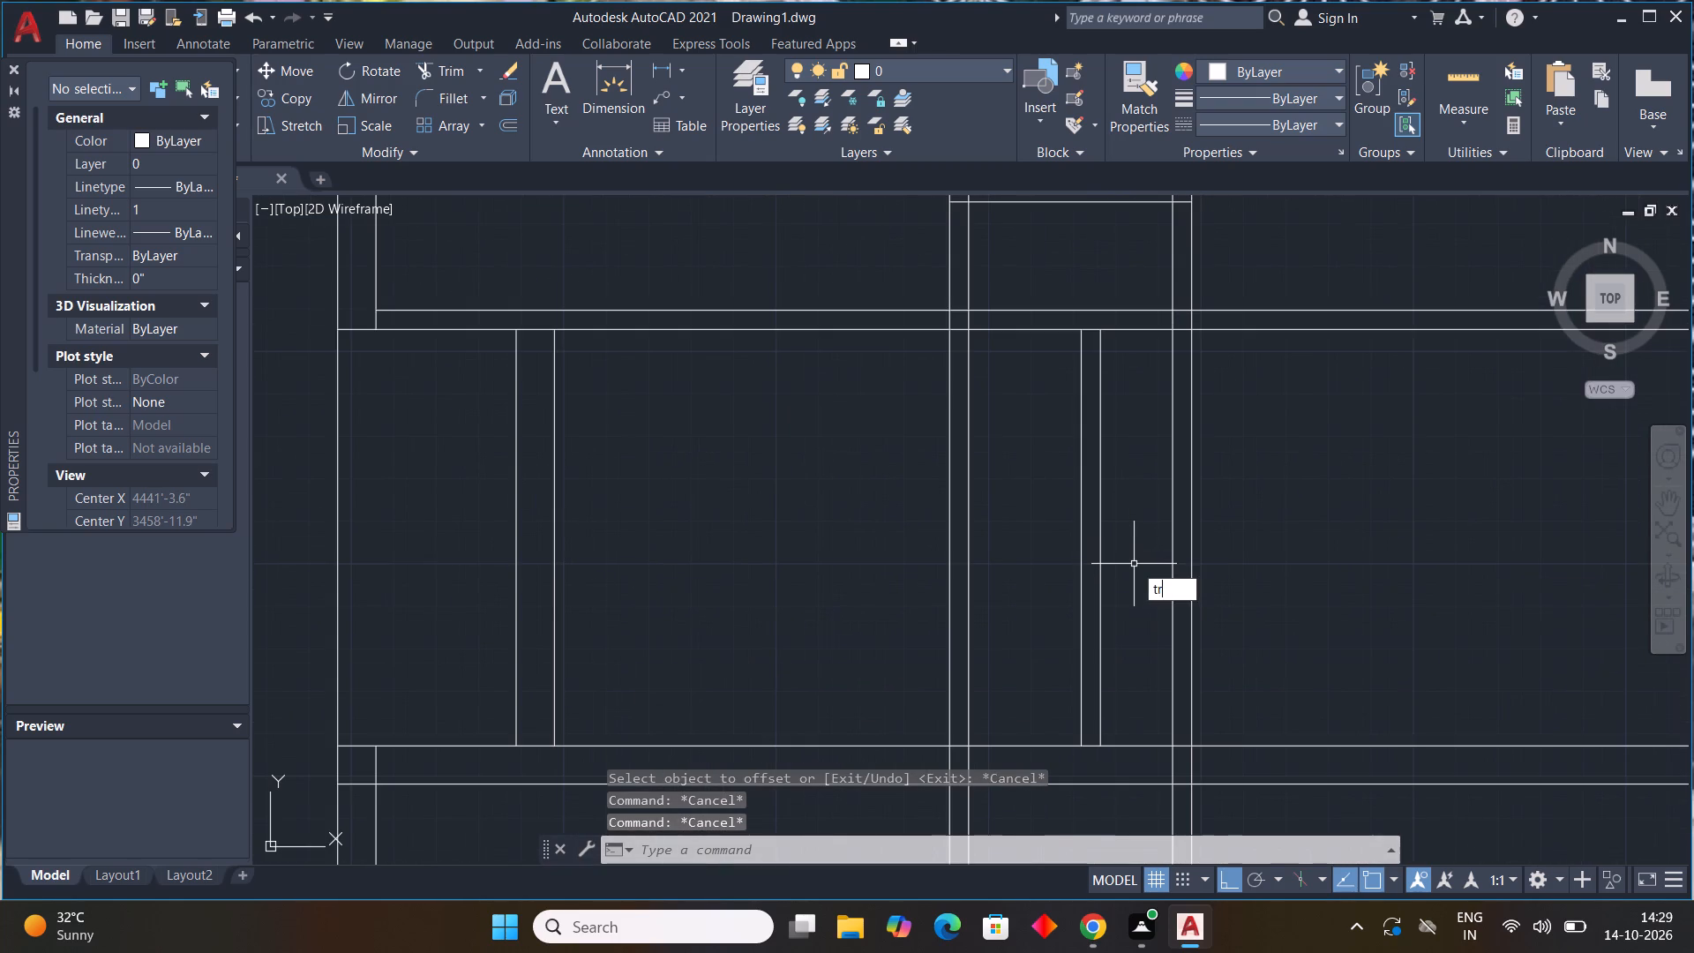
{"action": "key", "text": "space"}
{"action": "left_click_drag", "start_coordinate": [831, 563], "coordinate": [1001, 556]}
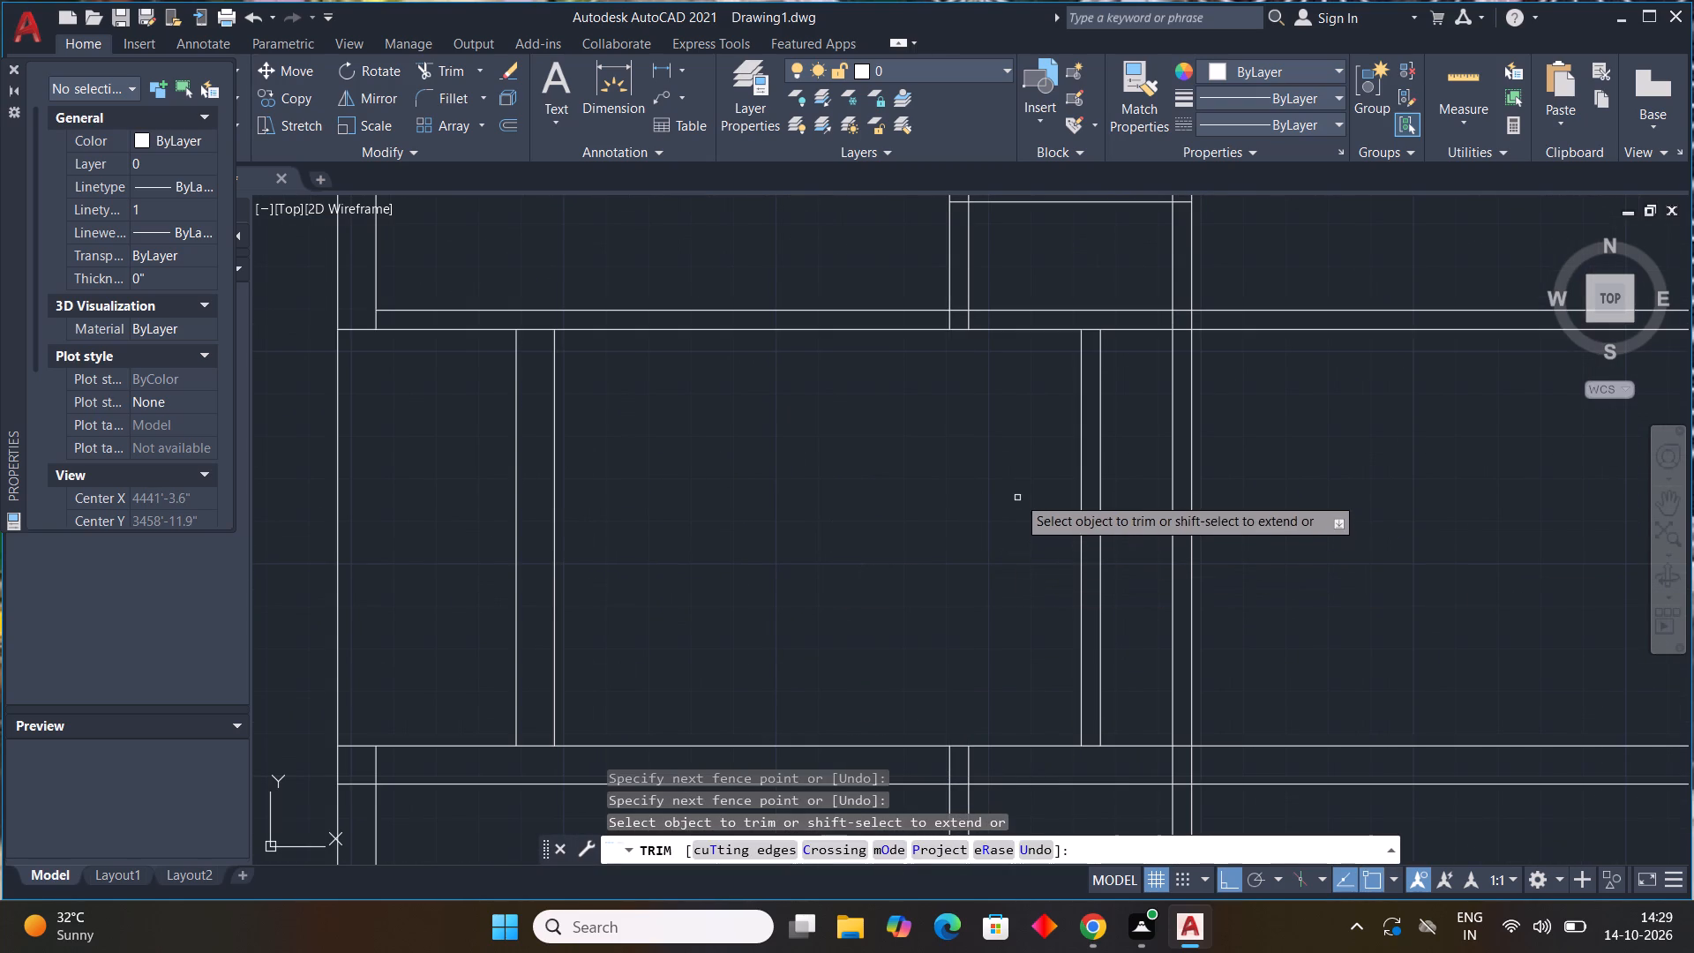
{"action": "scroll", "coordinate": [1130, 326], "scroll_direction": "up", "scroll_amount": 2}
{"action": "left_click_drag", "start_coordinate": [647, 307], "coordinate": [761, 310]}
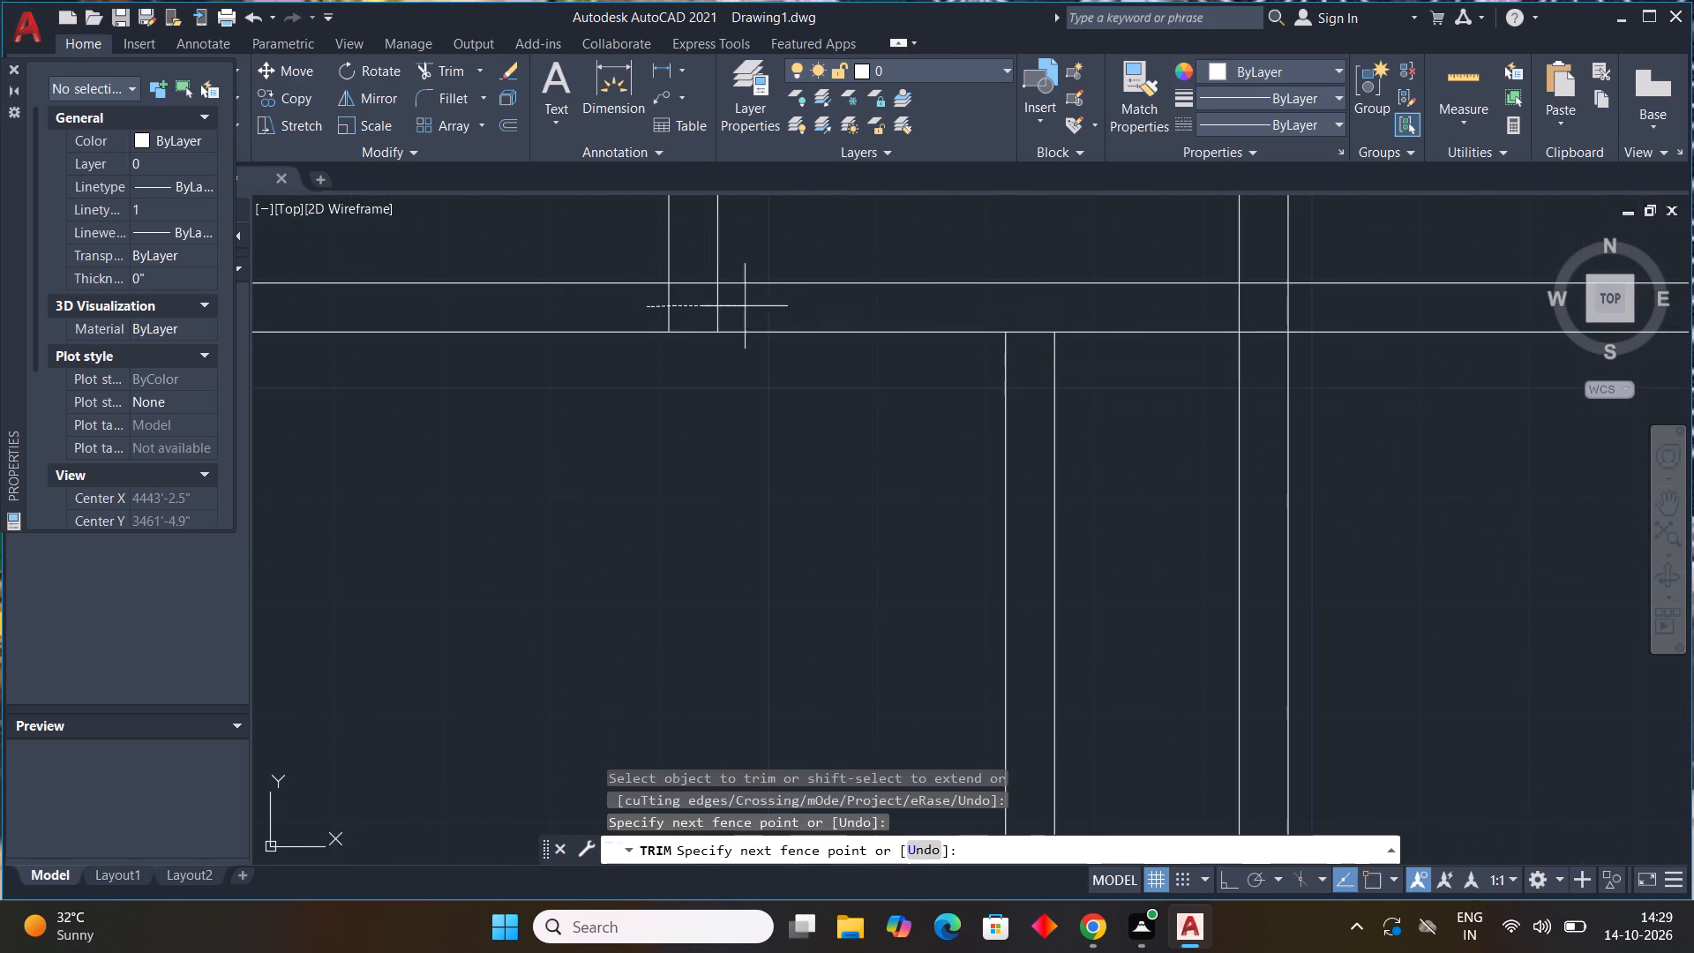
{"action": "left_click_drag", "start_coordinate": [761, 310], "coordinate": [775, 311]}
{"action": "scroll", "coordinate": [908, 360], "scroll_direction": "down", "scroll_amount": 3}
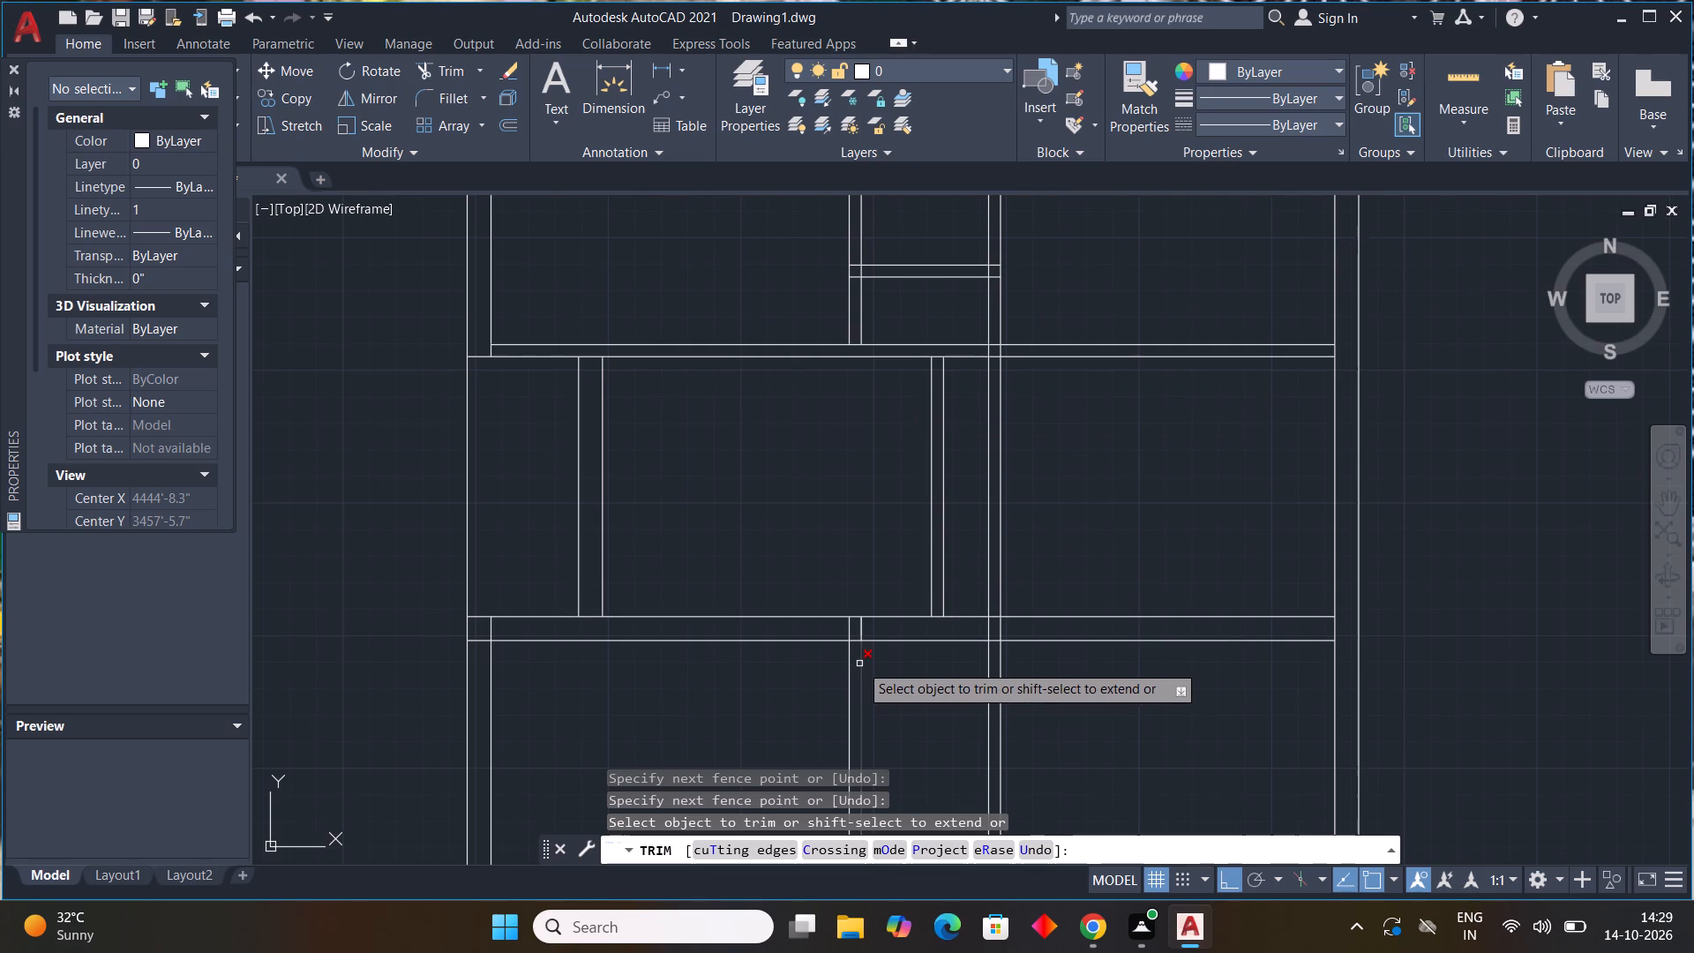
{"action": "key", "text": "Escape"}
{"action": "key", "text": "Escape"}
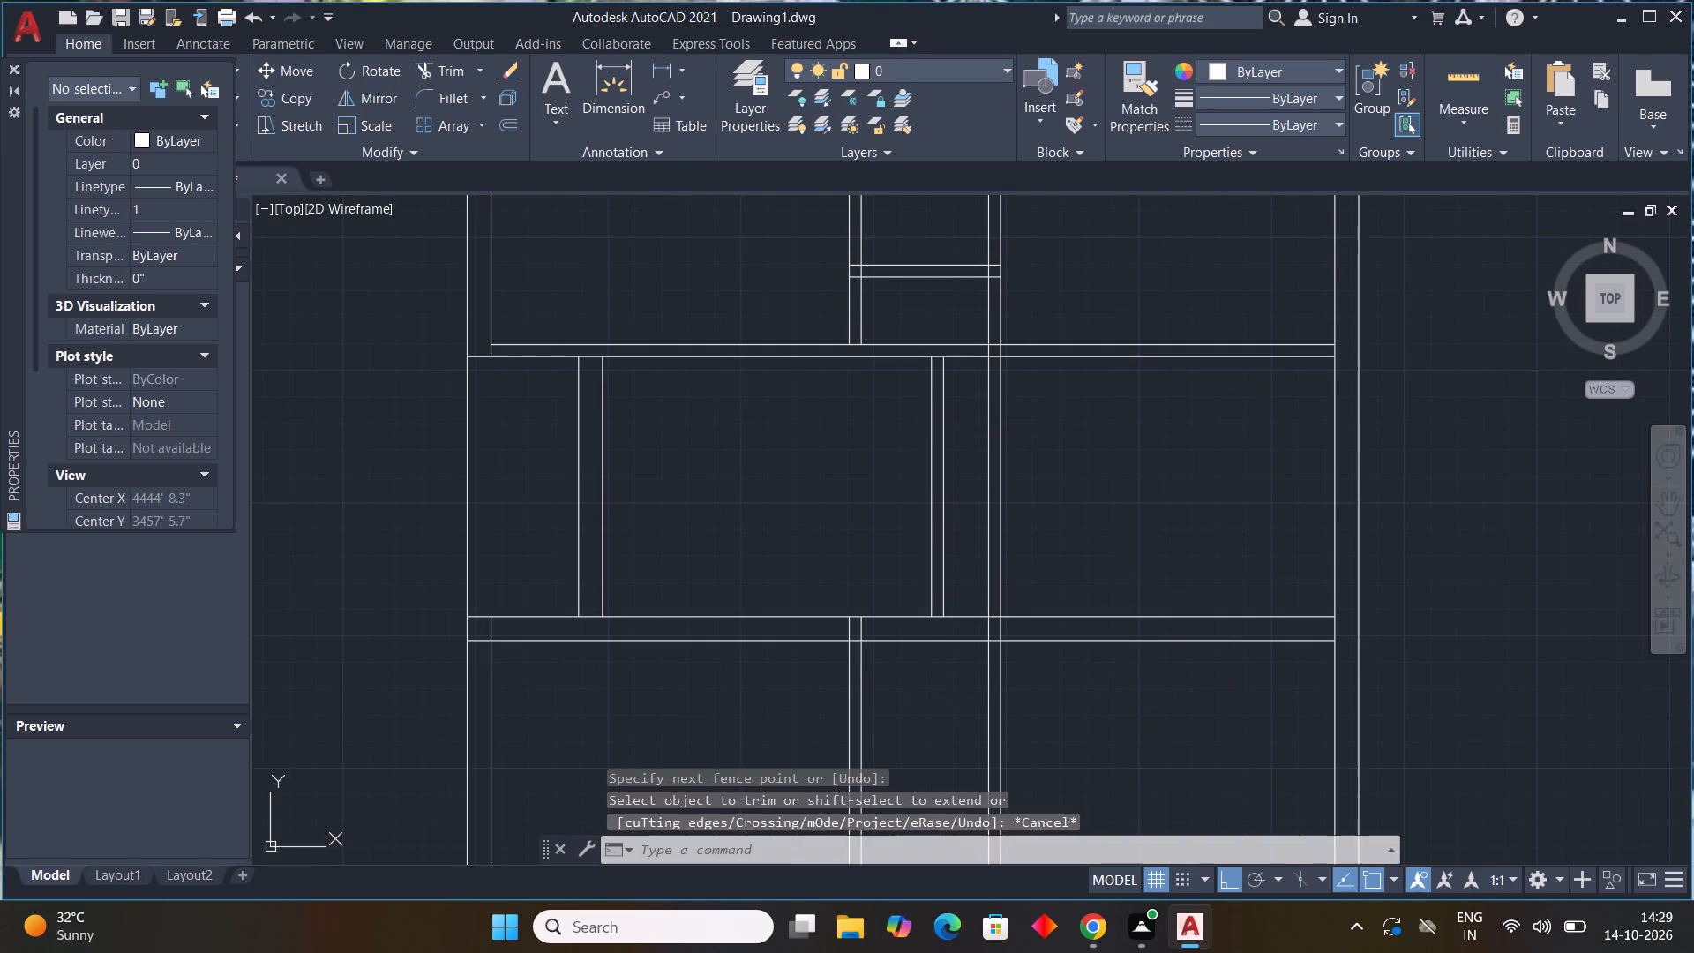
{"action": "key", "text": "Escape"}
Stretch the upper end of the middle-room partition's right line up to the upper horizontal partition's top line.
{"action": "scroll", "coordinate": [944, 421], "scroll_direction": "up", "scroll_amount": 3}
{"action": "scroll", "coordinate": [938, 390], "scroll_direction": "down", "scroll_amount": 2}
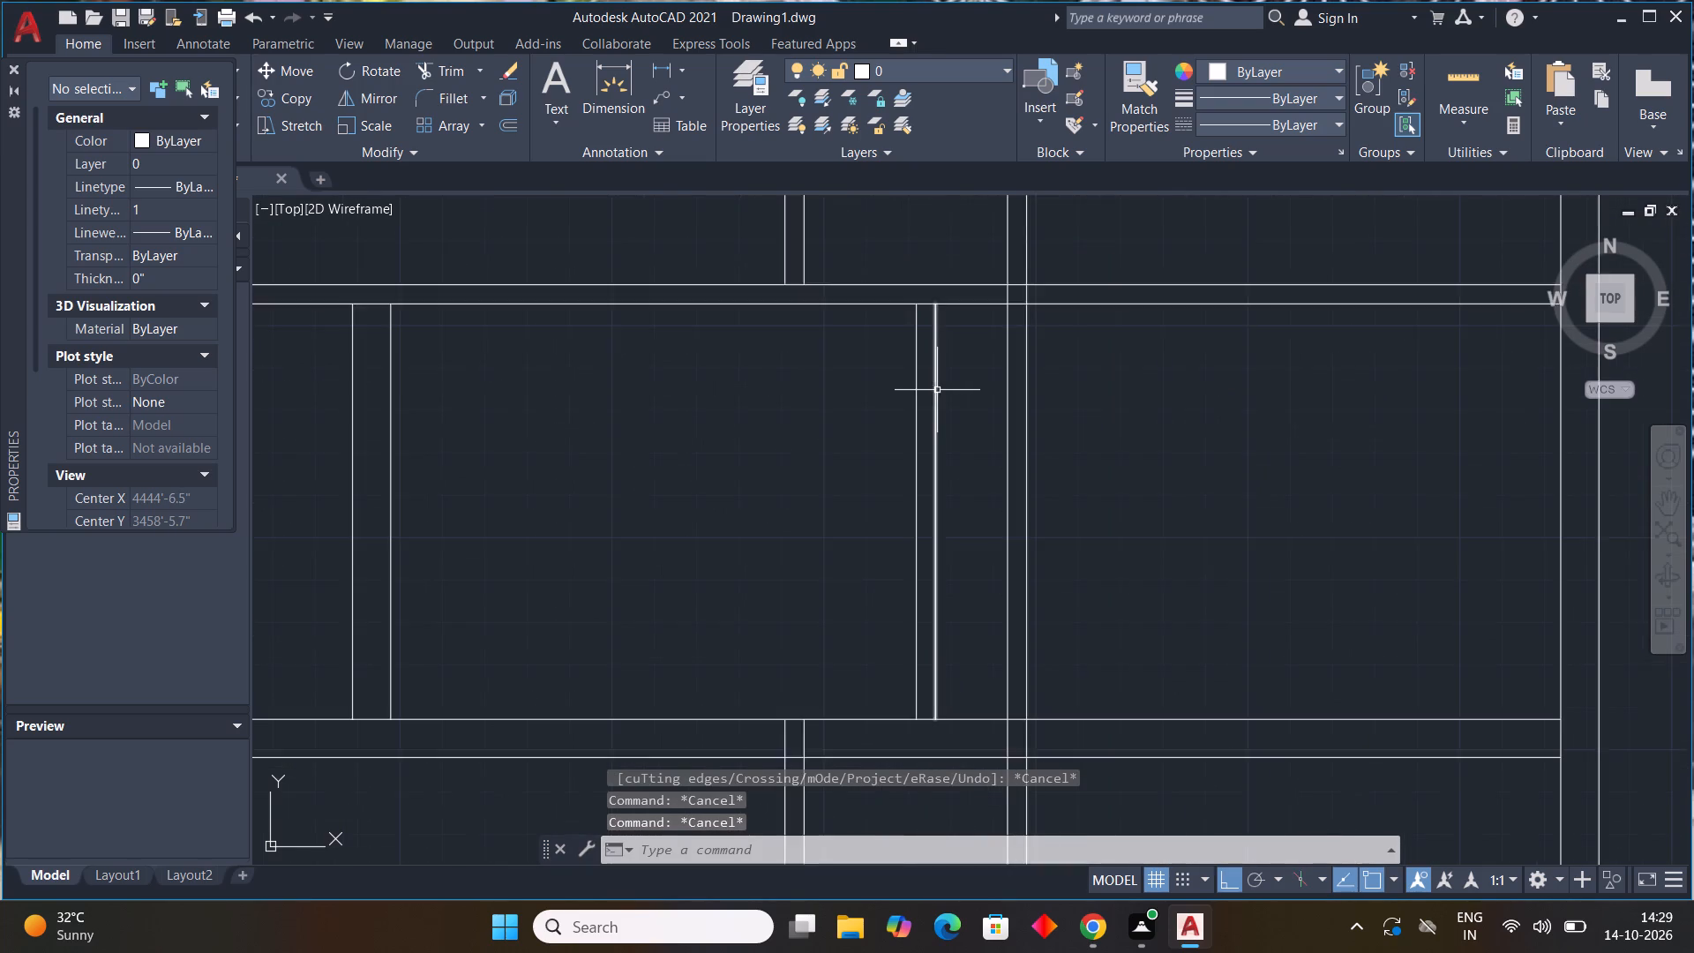
{"action": "middle_click_drag", "start_coordinate": [937, 390], "coordinate": [924, 519]}
{"action": "left_click", "coordinate": [918, 488]}
{"action": "left_click", "coordinate": [926, 487]}
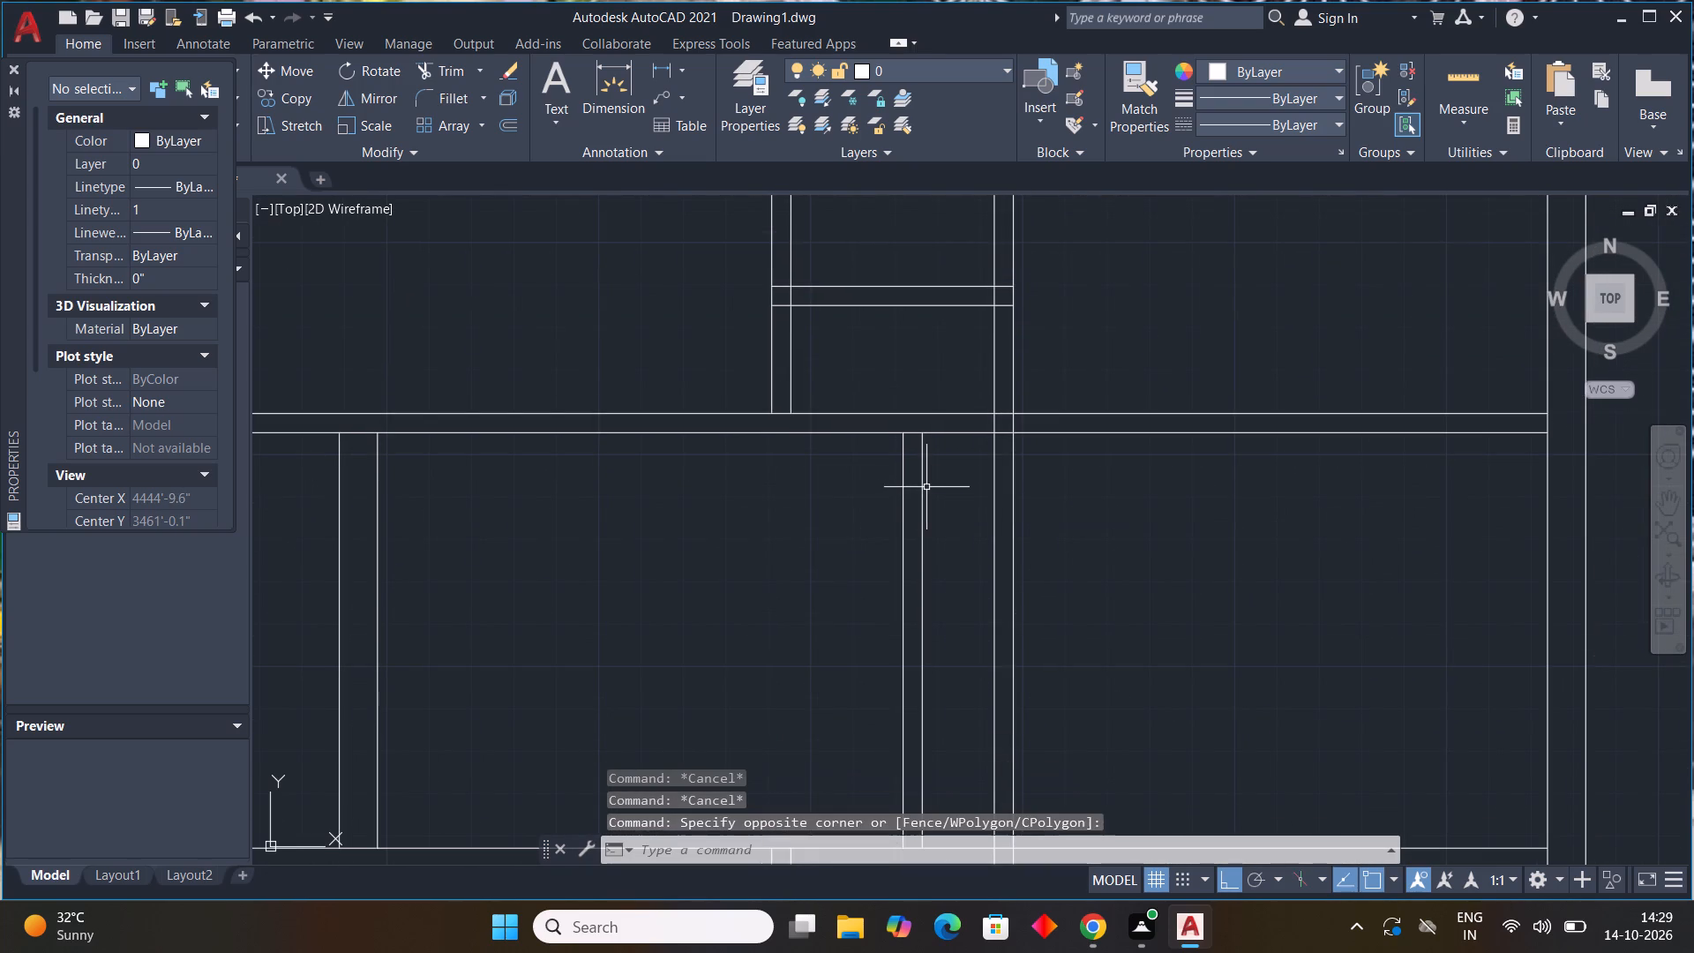
{"action": "left_click", "coordinate": [924, 488]}
{"action": "left_click", "coordinate": [924, 433]}
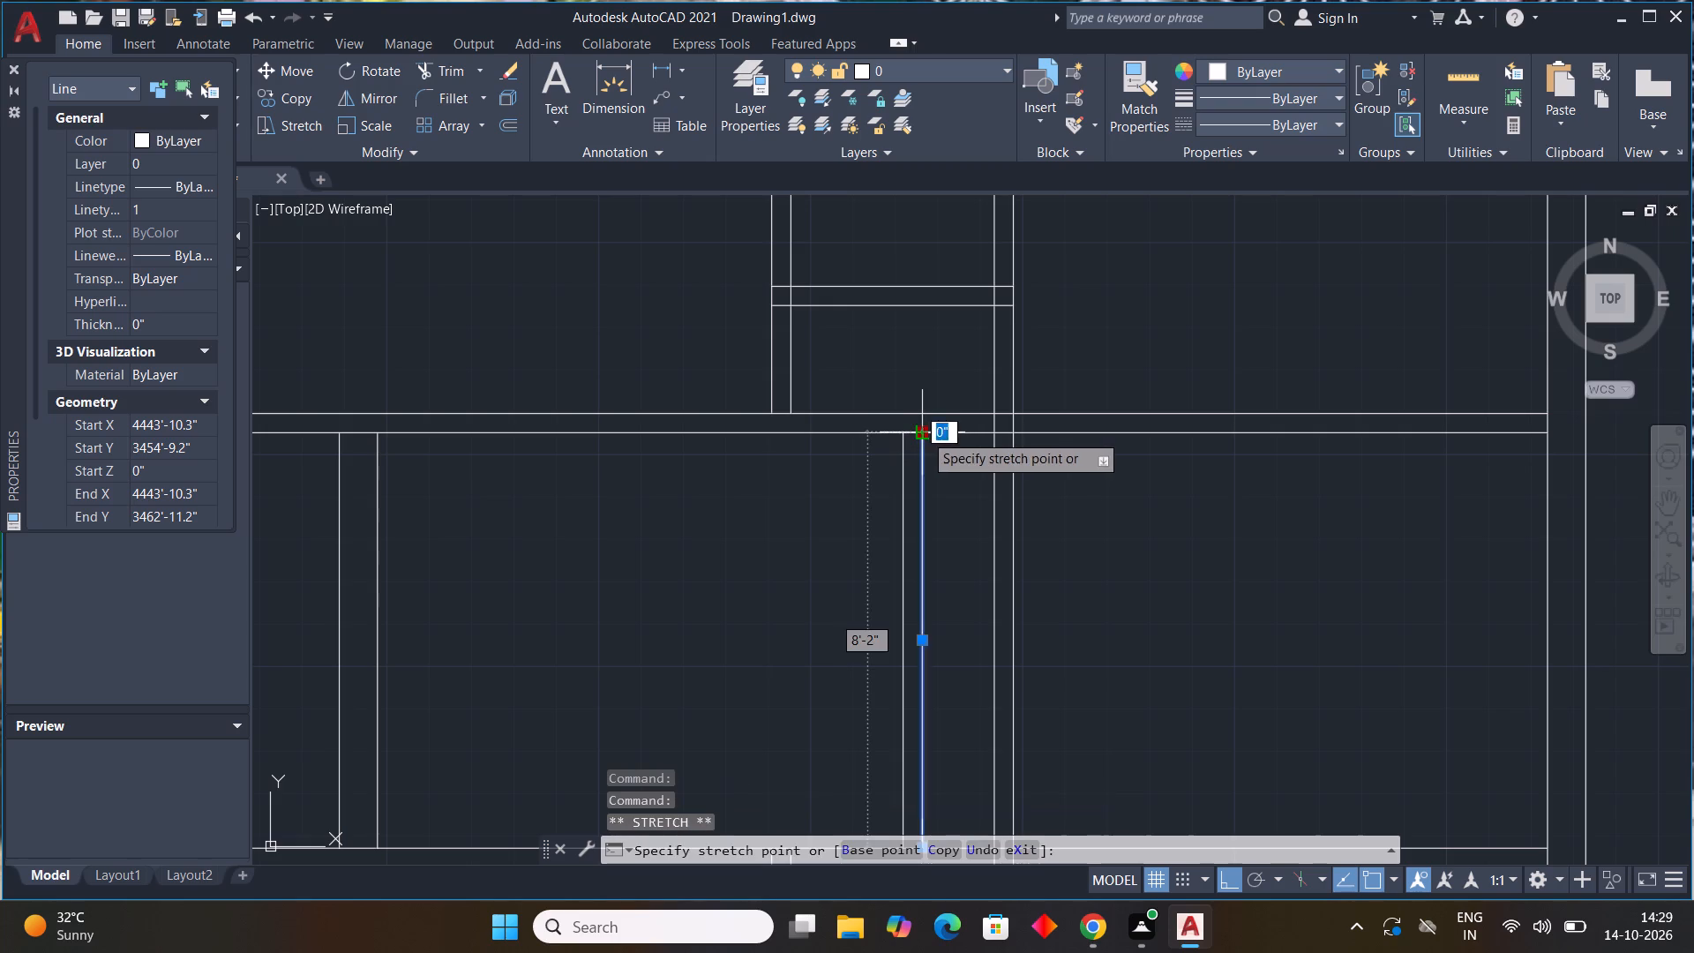
{"action": "left_click", "coordinate": [923, 411]}
{"action": "key", "text": "Escape"}
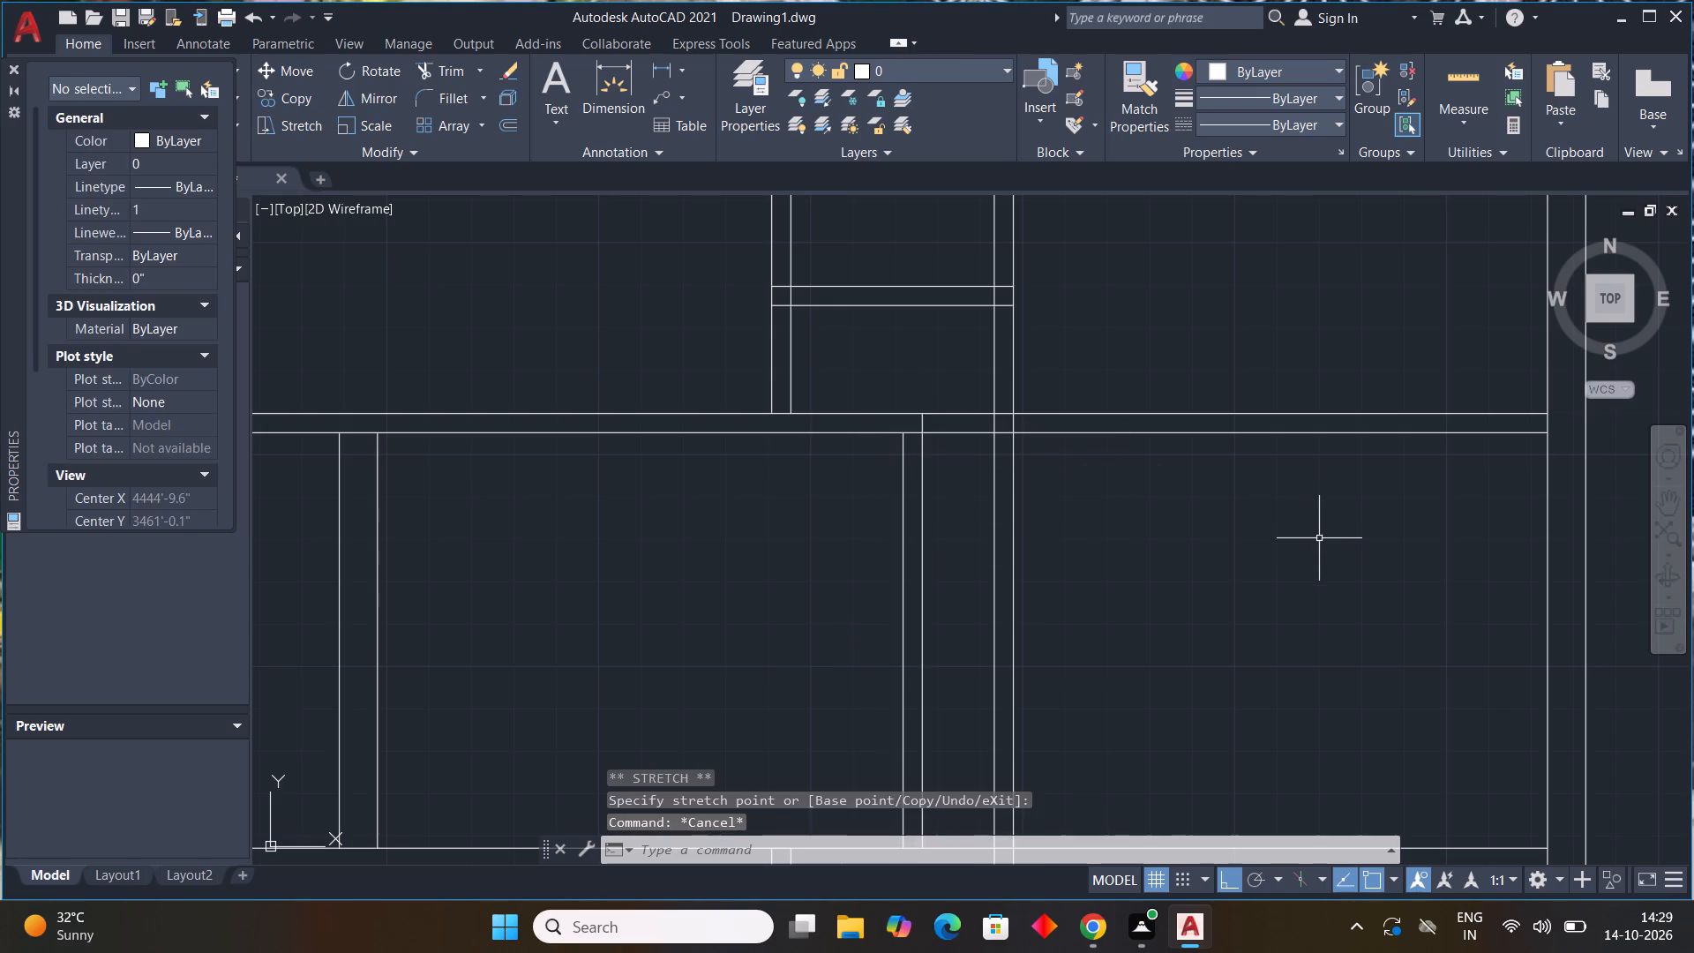
Trim the right central partition's lines through the middle band and the upper horizontal partition's lines beside the middle-room partition.
{"action": "scroll", "coordinate": [1319, 550], "scroll_direction": "down", "scroll_amount": 2}
{"action": "middle_click_drag", "start_coordinate": [1315, 610], "coordinate": [1175, 571]}
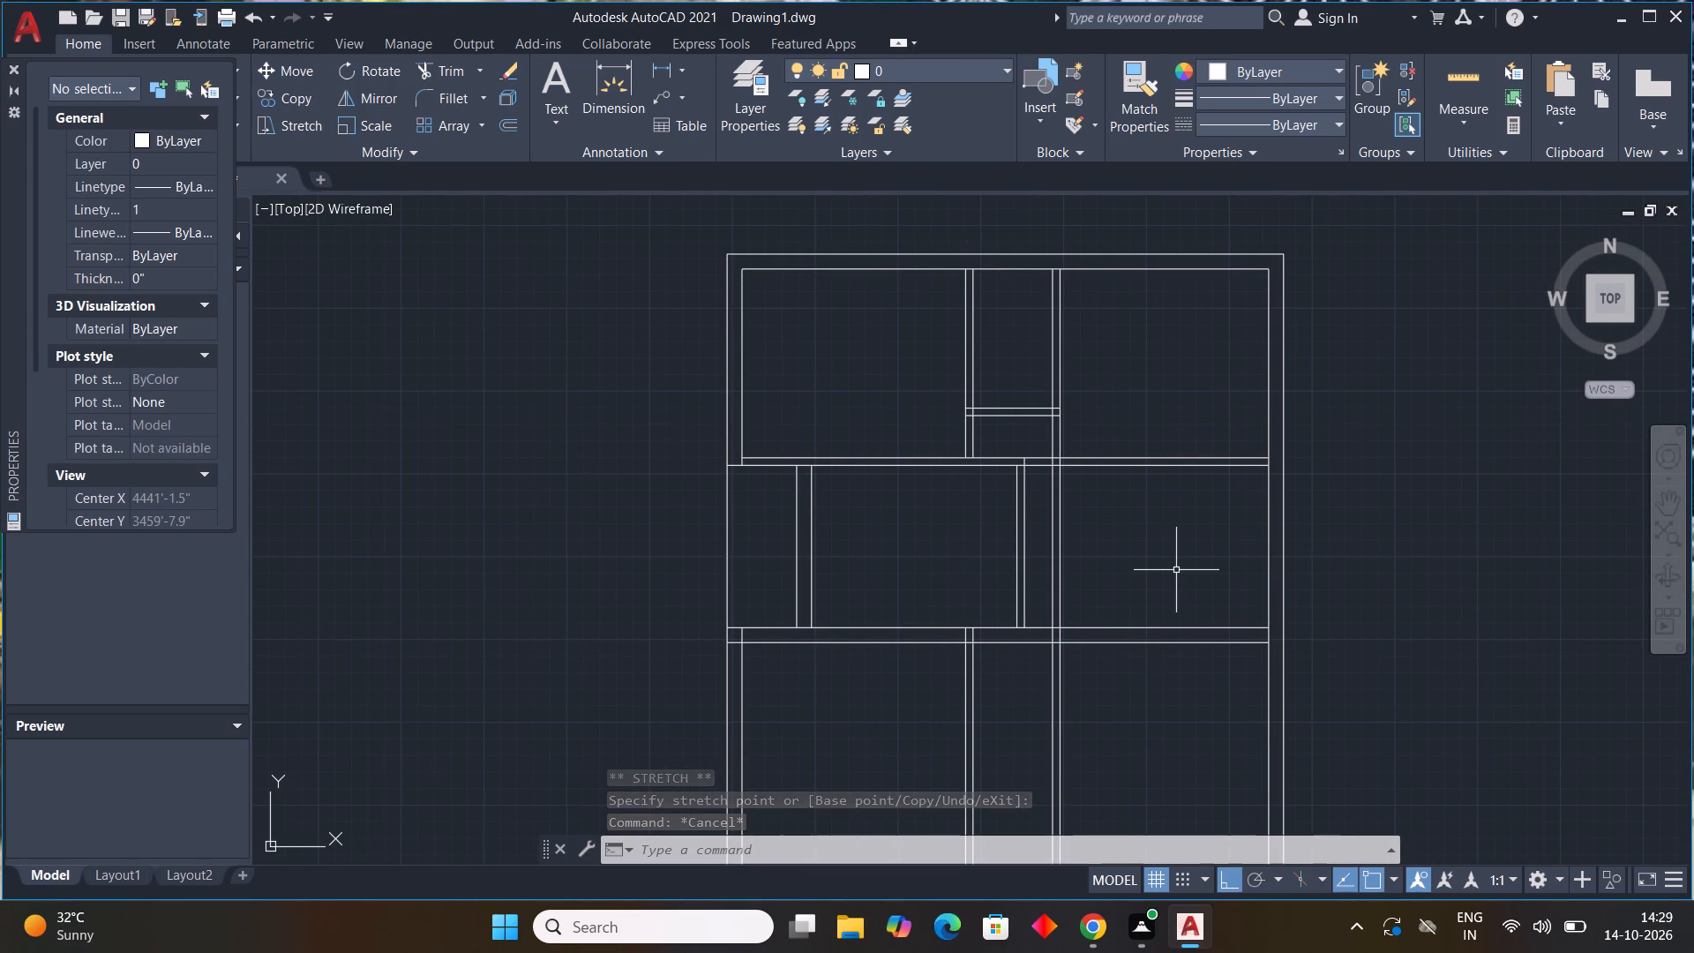
{"action": "type", "text": "tr"}
{"action": "key", "text": "space"}
{"action": "left_click_drag", "start_coordinate": [1043, 555], "coordinate": [1076, 546]}
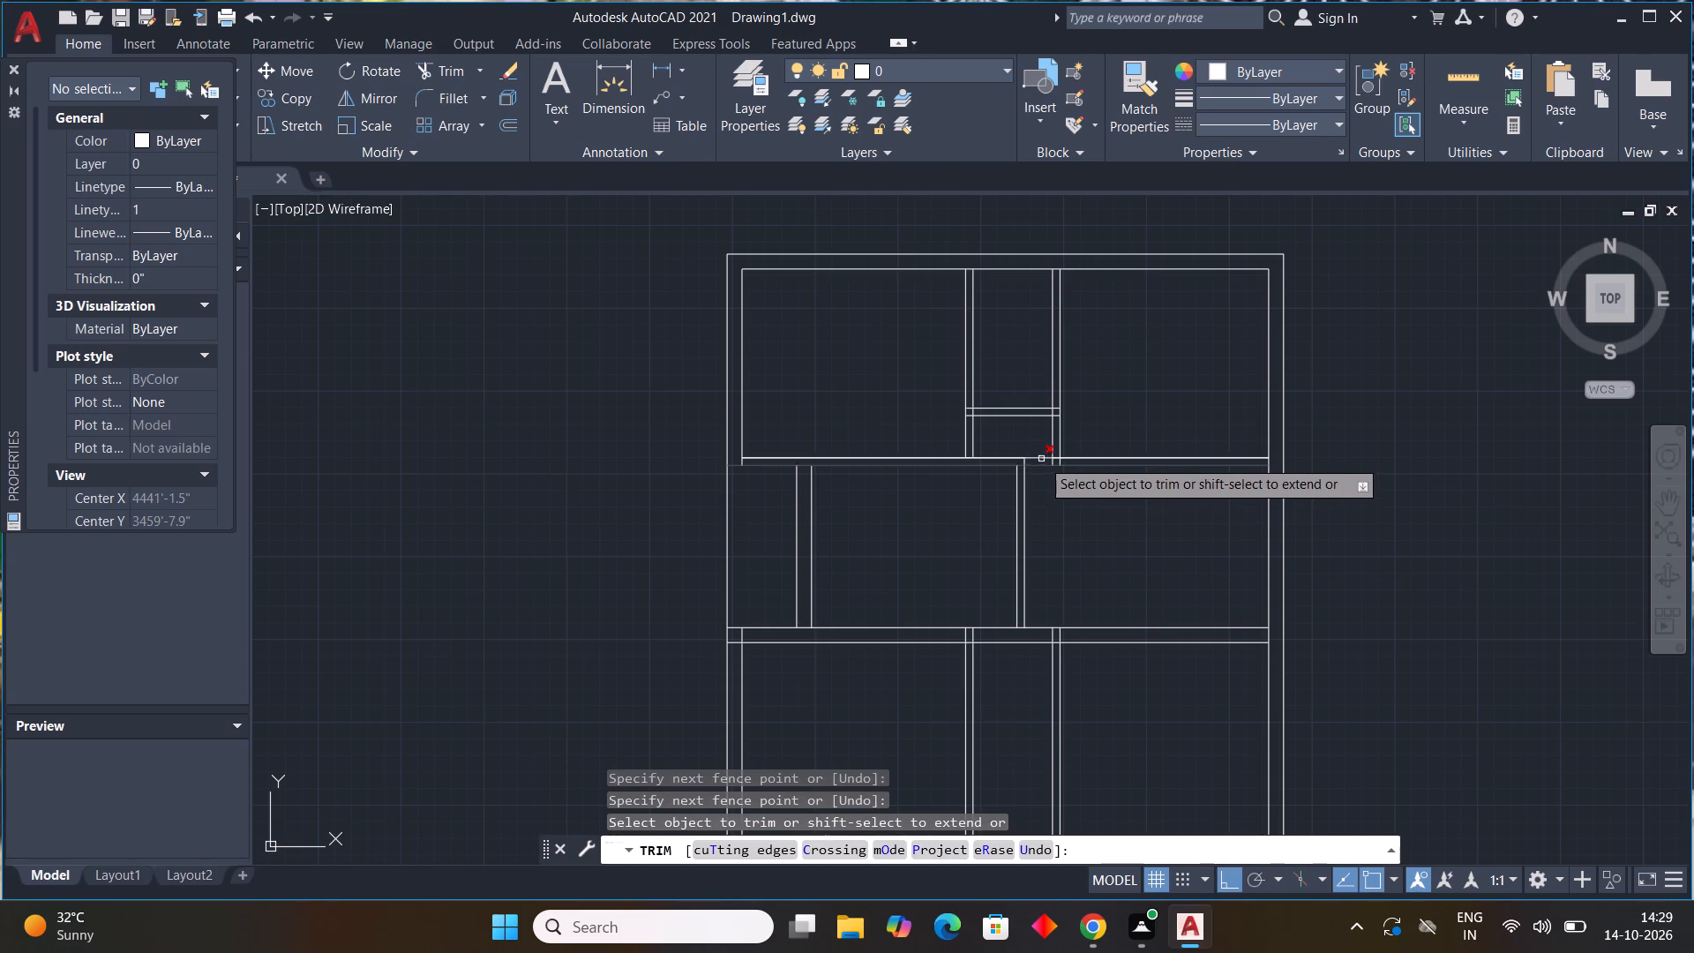
{"action": "left_click_drag", "start_coordinate": [1039, 446], "coordinate": [1046, 480]}
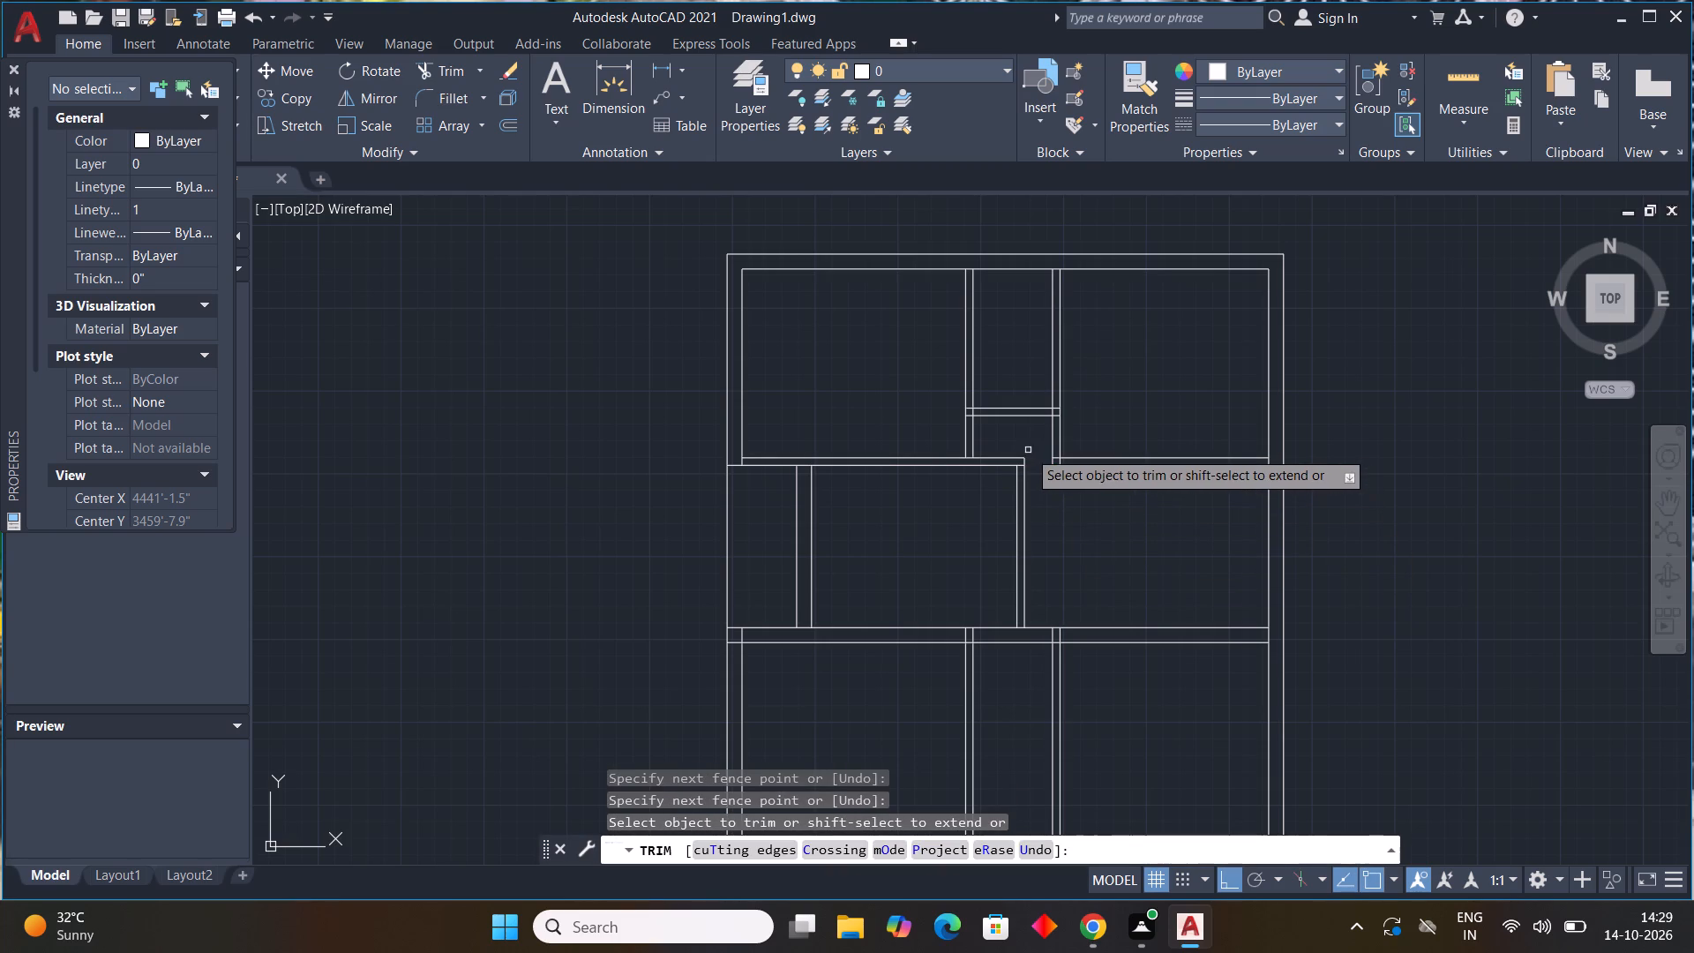
Trim both central vertical partitions out of the lower area and out of the lower horizontal wall's thickness.
{"action": "scroll", "coordinate": [1028, 450], "scroll_direction": "up", "scroll_amount": 3}
{"action": "scroll", "coordinate": [1079, 492], "scroll_direction": "down", "scroll_amount": 3}
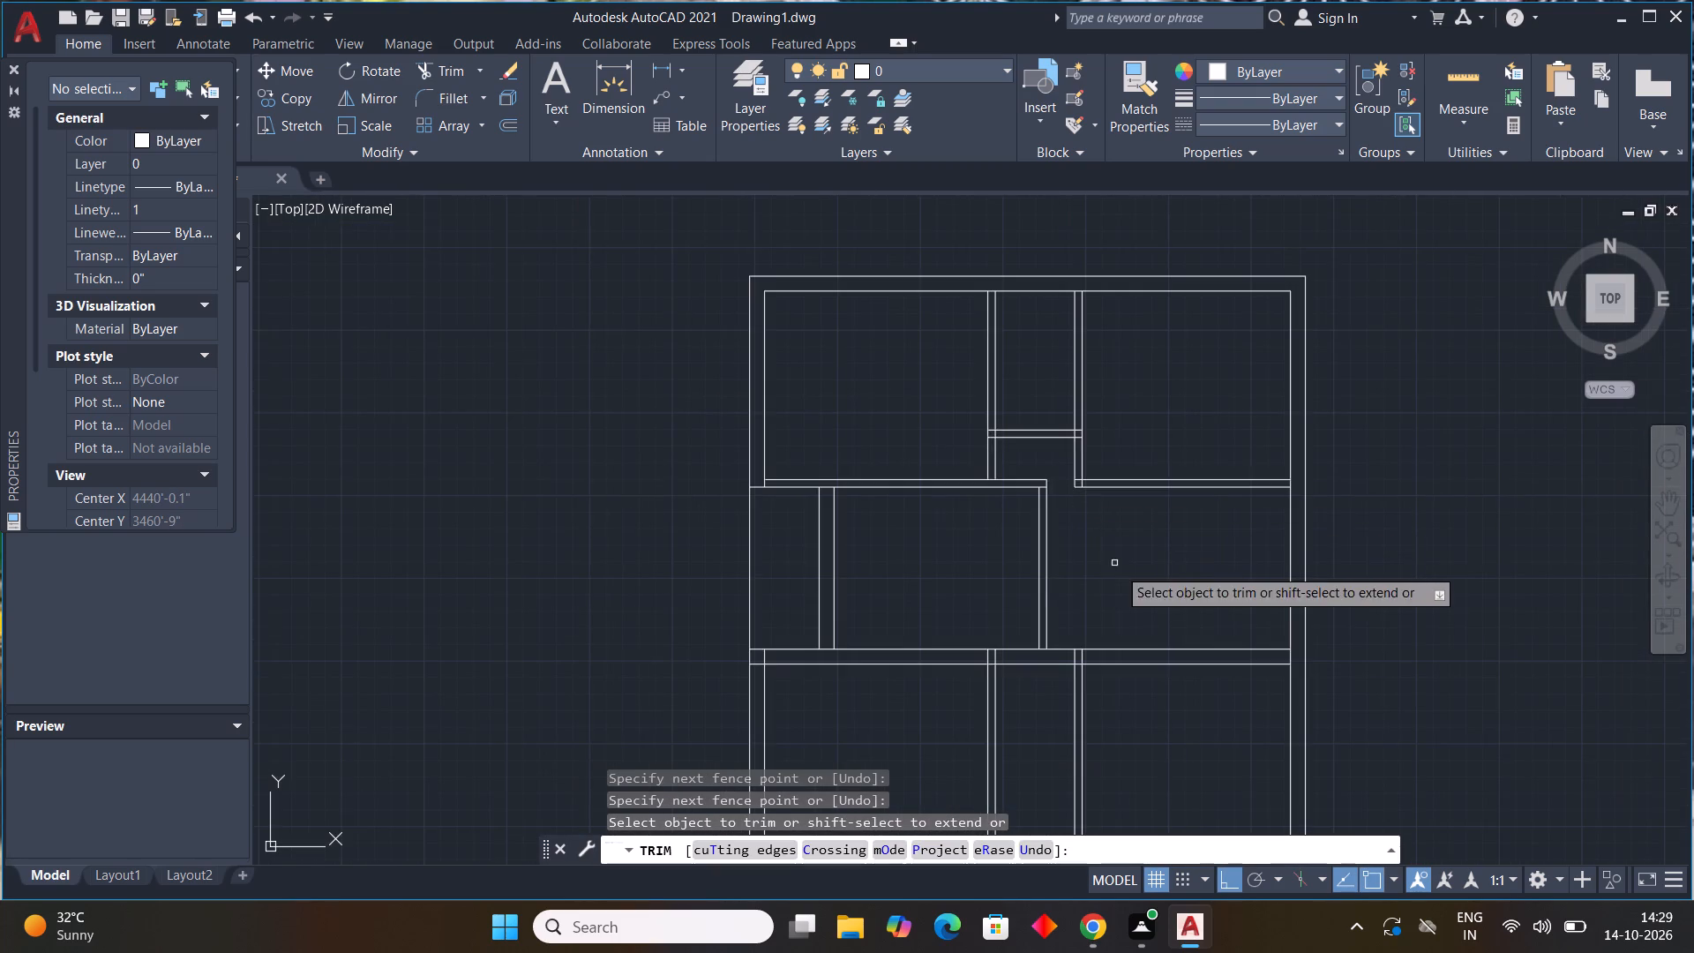
{"action": "middle_click_drag", "start_coordinate": [1128, 592], "coordinate": [1054, 469]}
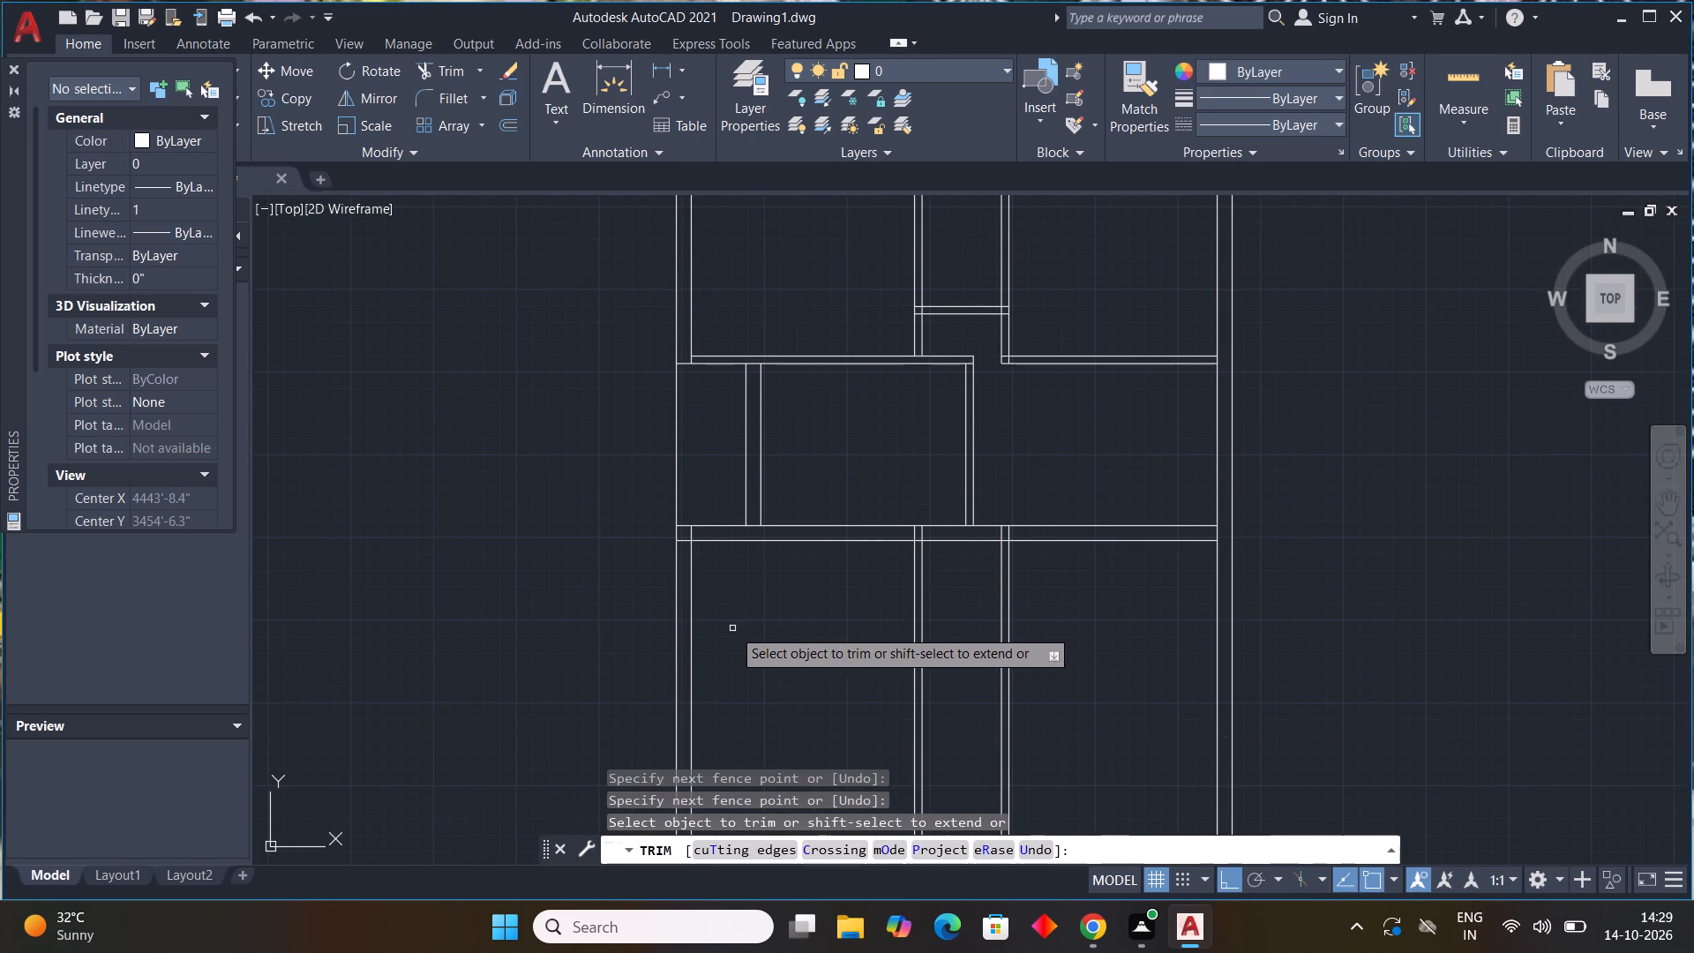
{"action": "middle_click_drag", "start_coordinate": [732, 627], "coordinate": [765, 444]}
{"action": "scroll", "coordinate": [800, 520], "scroll_direction": "down", "scroll_amount": 1}
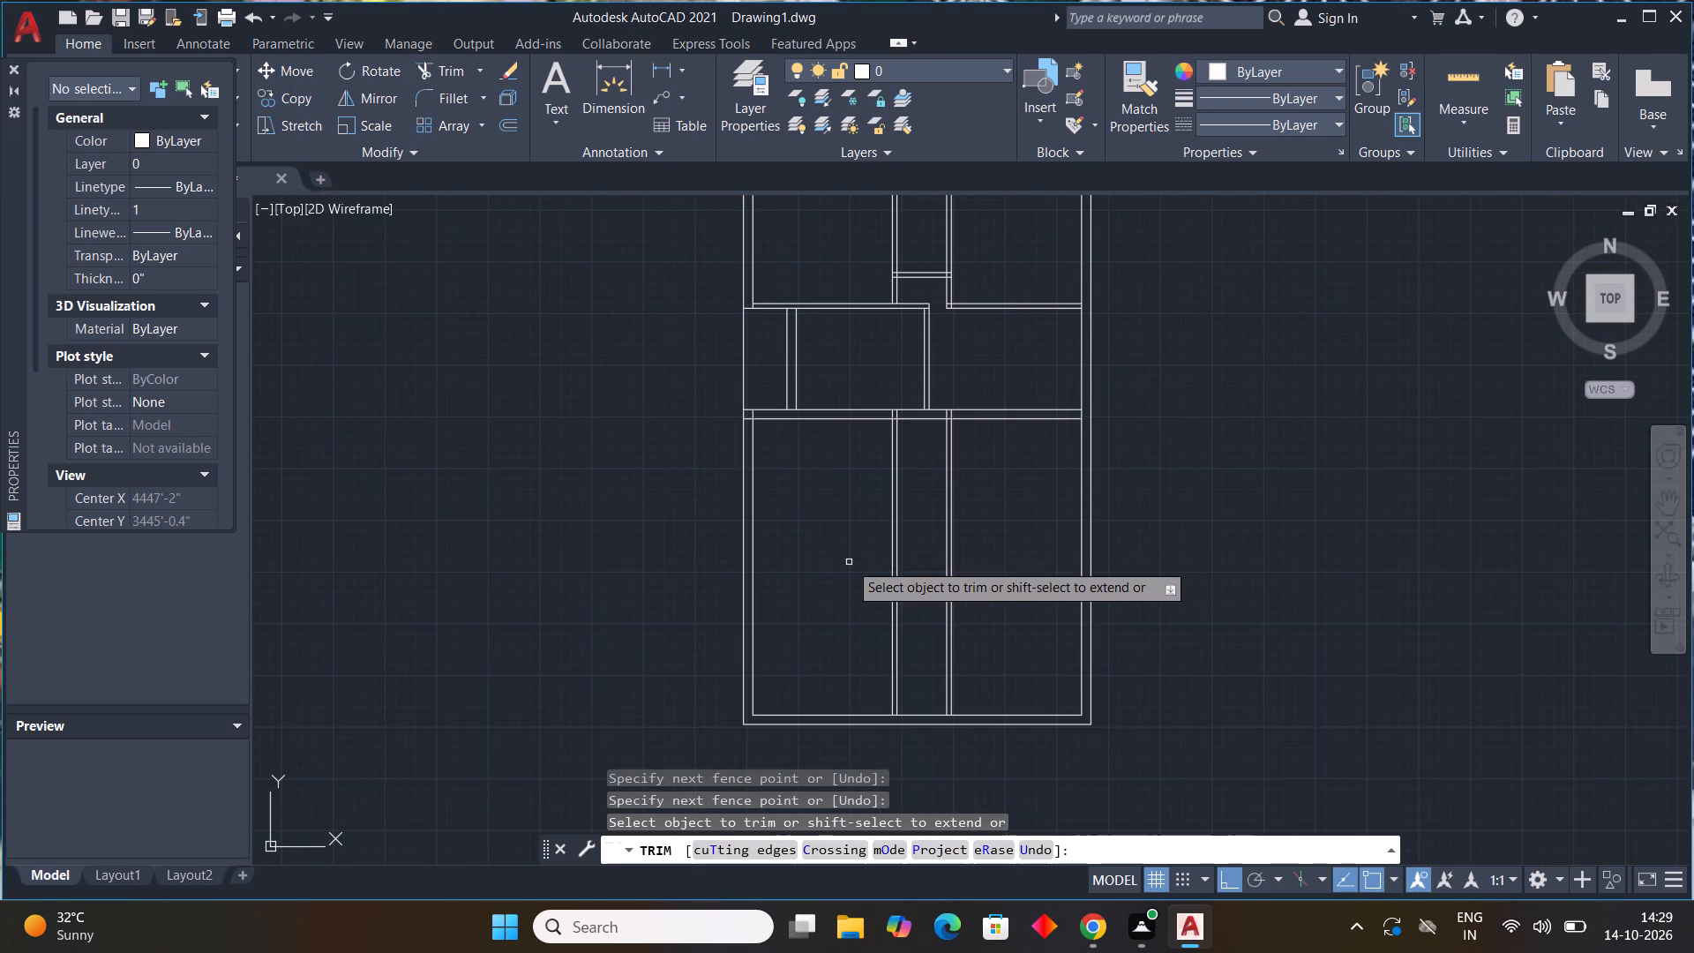
{"action": "left_click_drag", "start_coordinate": [840, 551], "coordinate": [986, 537]}
{"action": "scroll", "coordinate": [942, 450], "scroll_direction": "up", "scroll_amount": 3}
{"action": "middle_click_drag", "start_coordinate": [934, 485], "coordinate": [937, 726]}
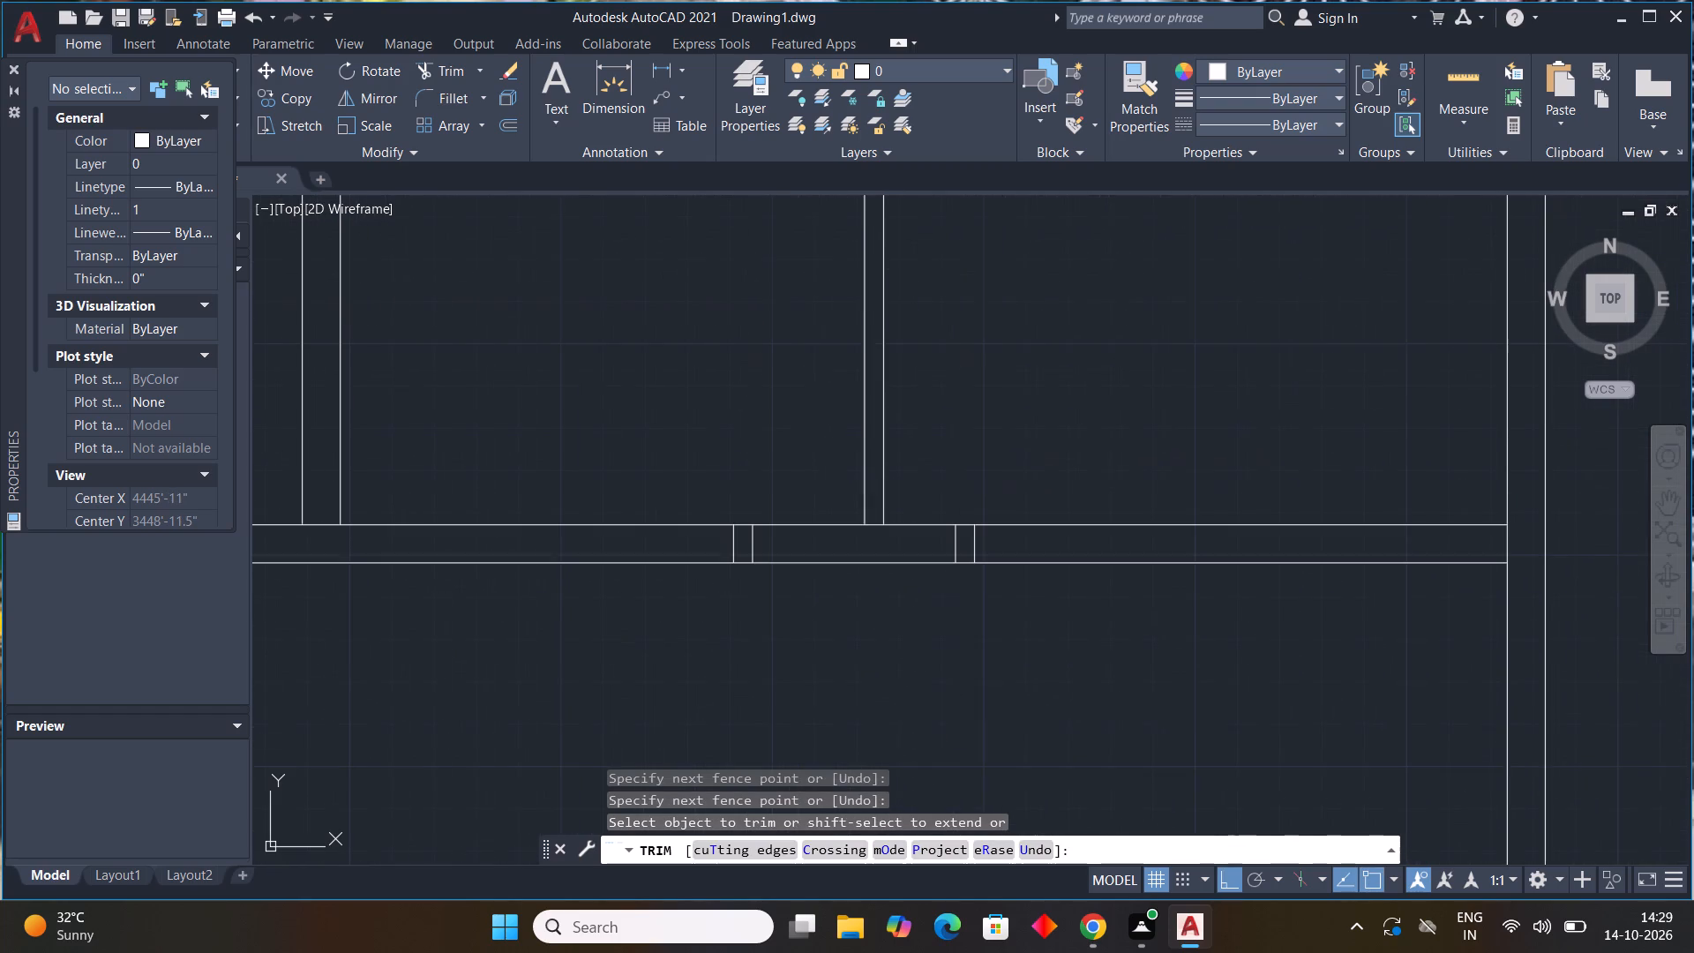
{"action": "left_click_drag", "start_coordinate": [709, 543], "coordinate": [1022, 536]}
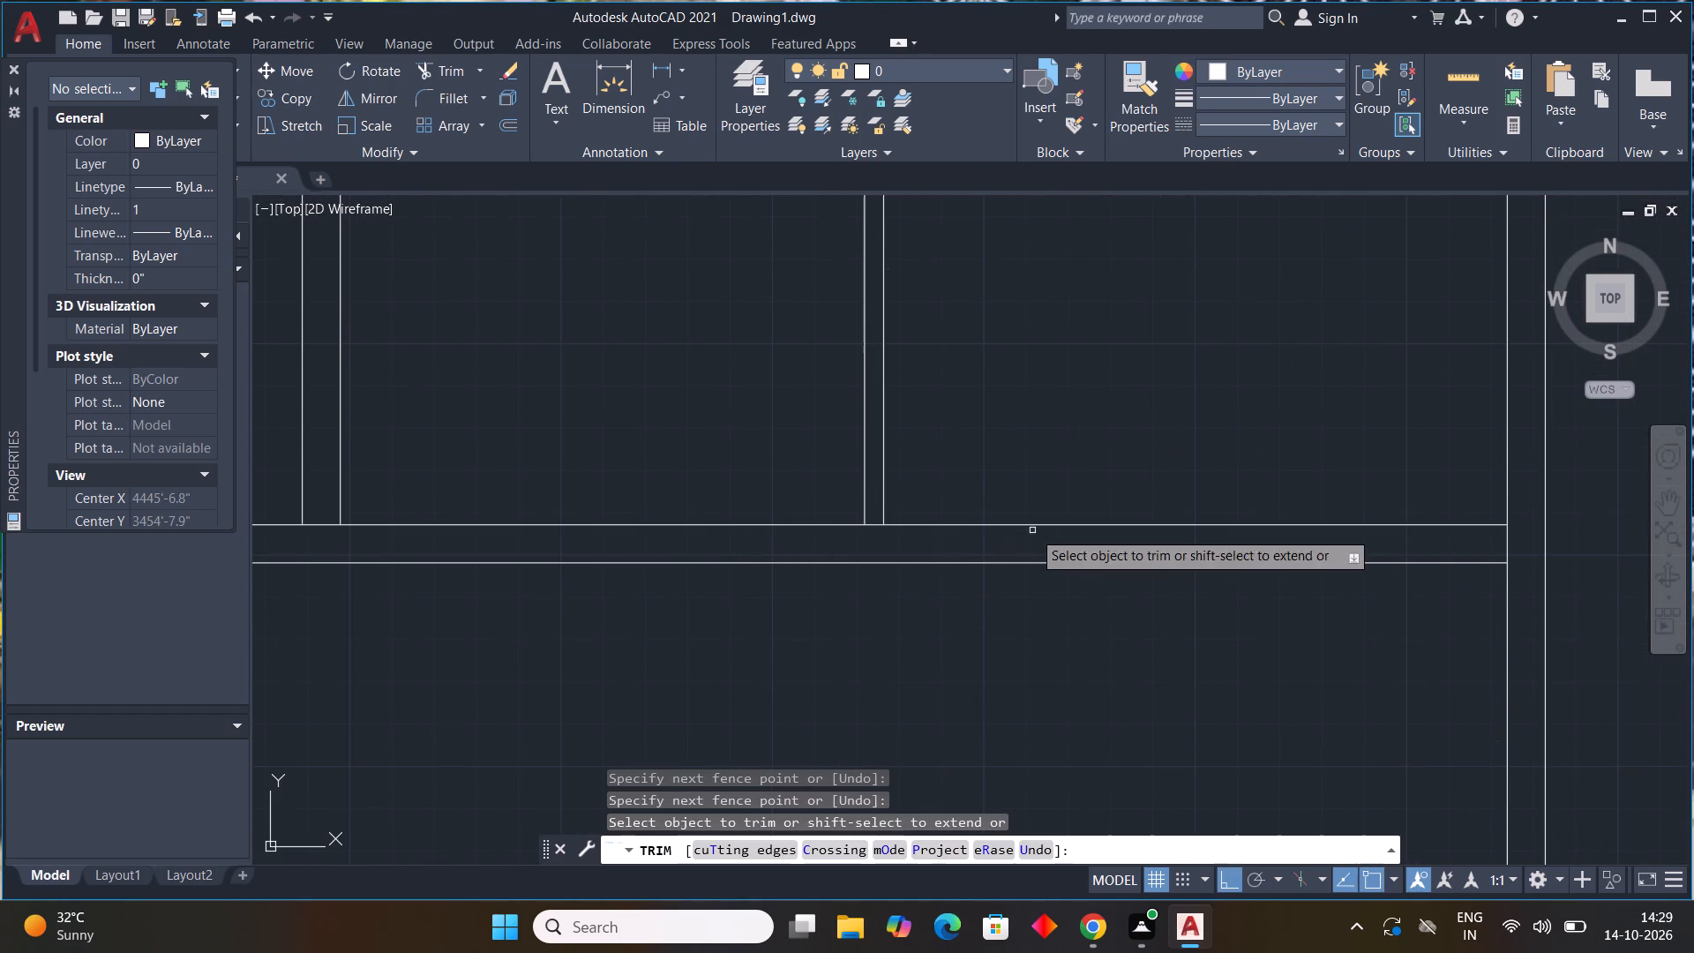
{"action": "key", "text": "Escape"}
{"action": "key", "text": "Escape"}
Draw a 4.5" vertical line across the top-right room's lower partition, about 4'11" from the right wall's inner face.
{"action": "scroll", "coordinate": [1085, 613], "scroll_direction": "down", "scroll_amount": 2}
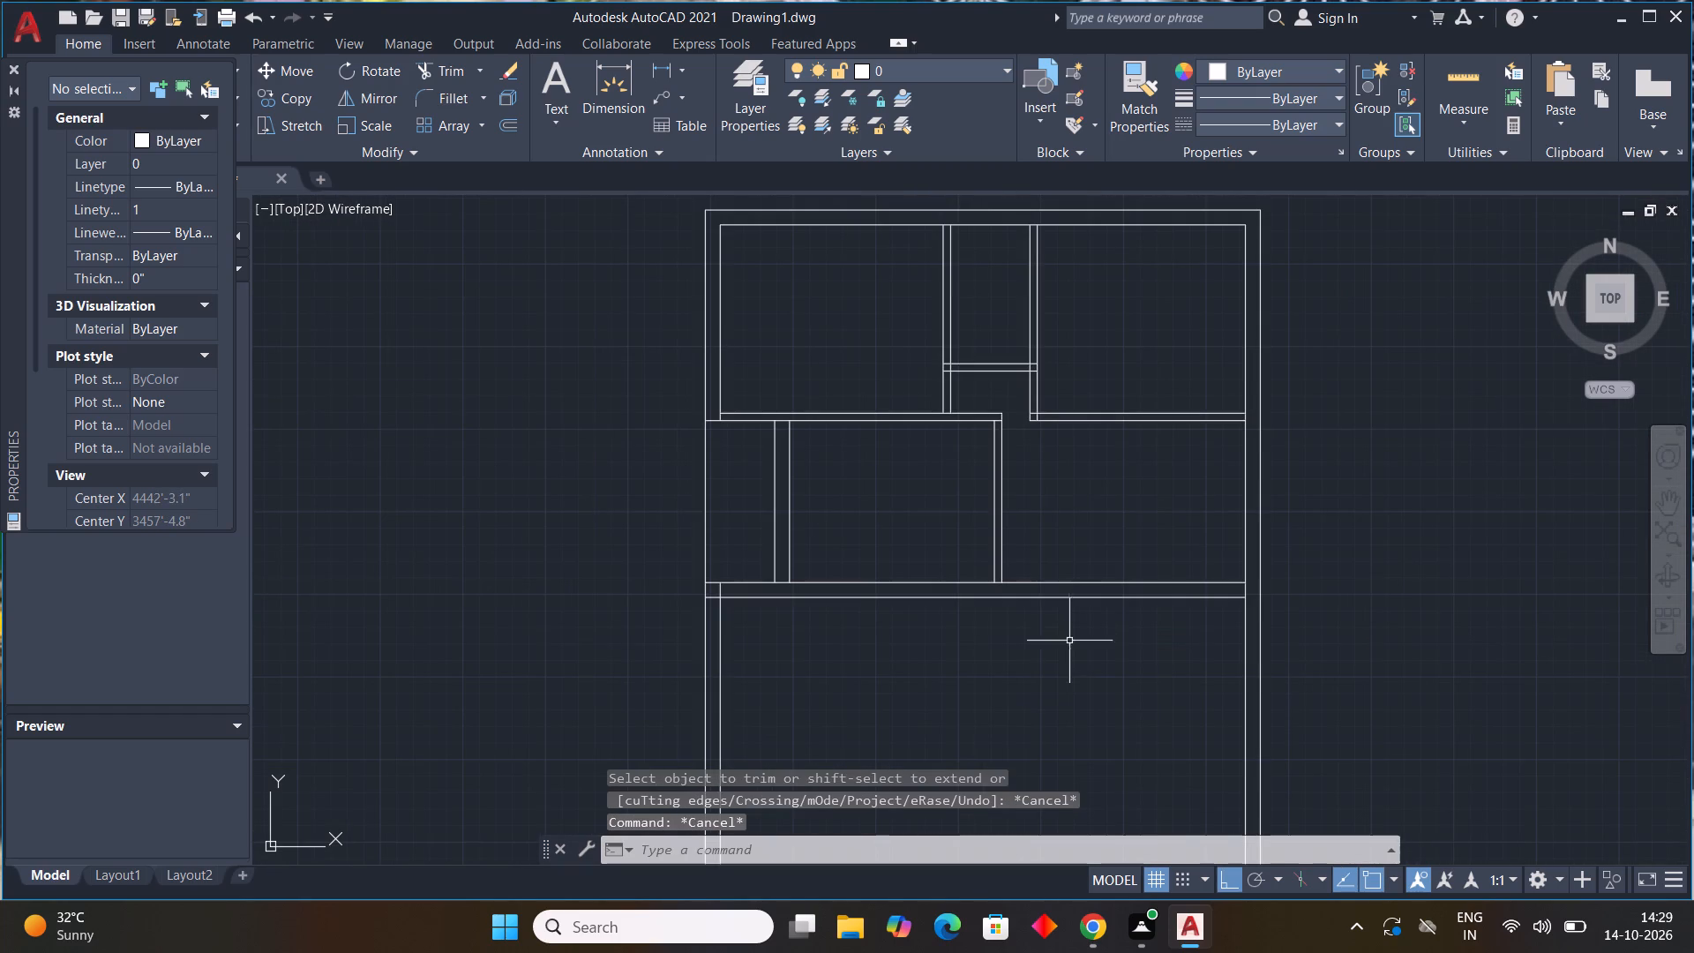
{"action": "key", "text": "Escape"}
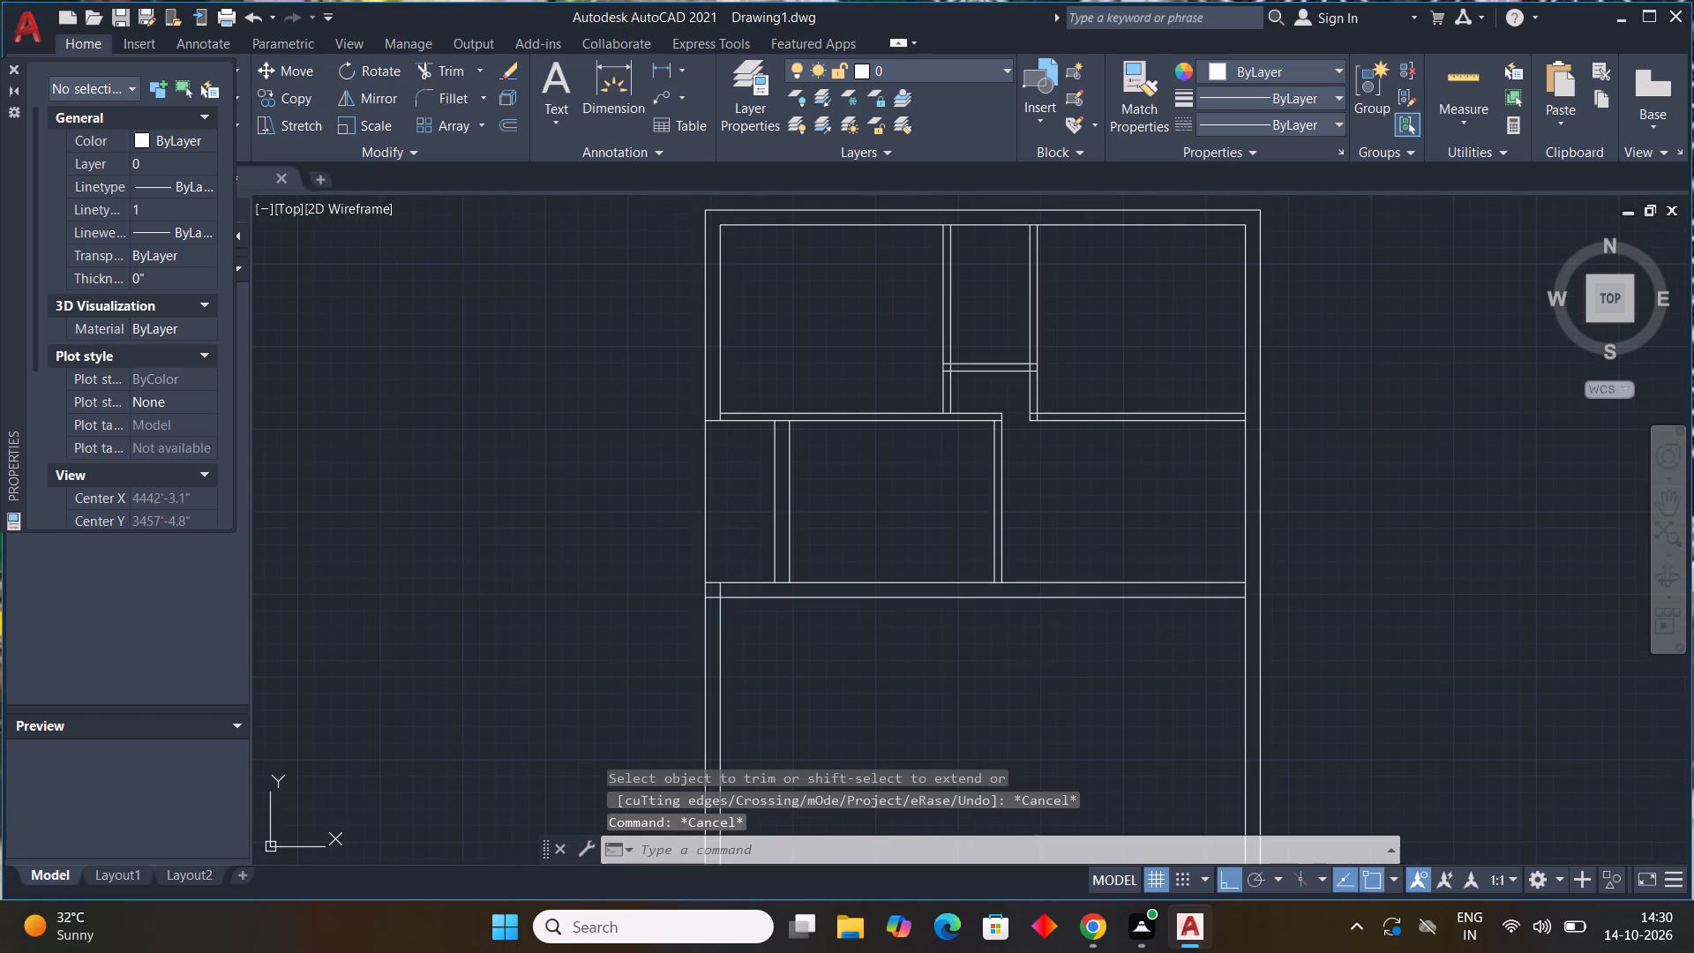
{"action": "key", "text": "Escape"}
{"action": "middle_click_drag", "start_coordinate": [1054, 657], "coordinate": [916, 795]}
{"action": "middle_click_drag", "start_coordinate": [1044, 592], "coordinate": [963, 656]}
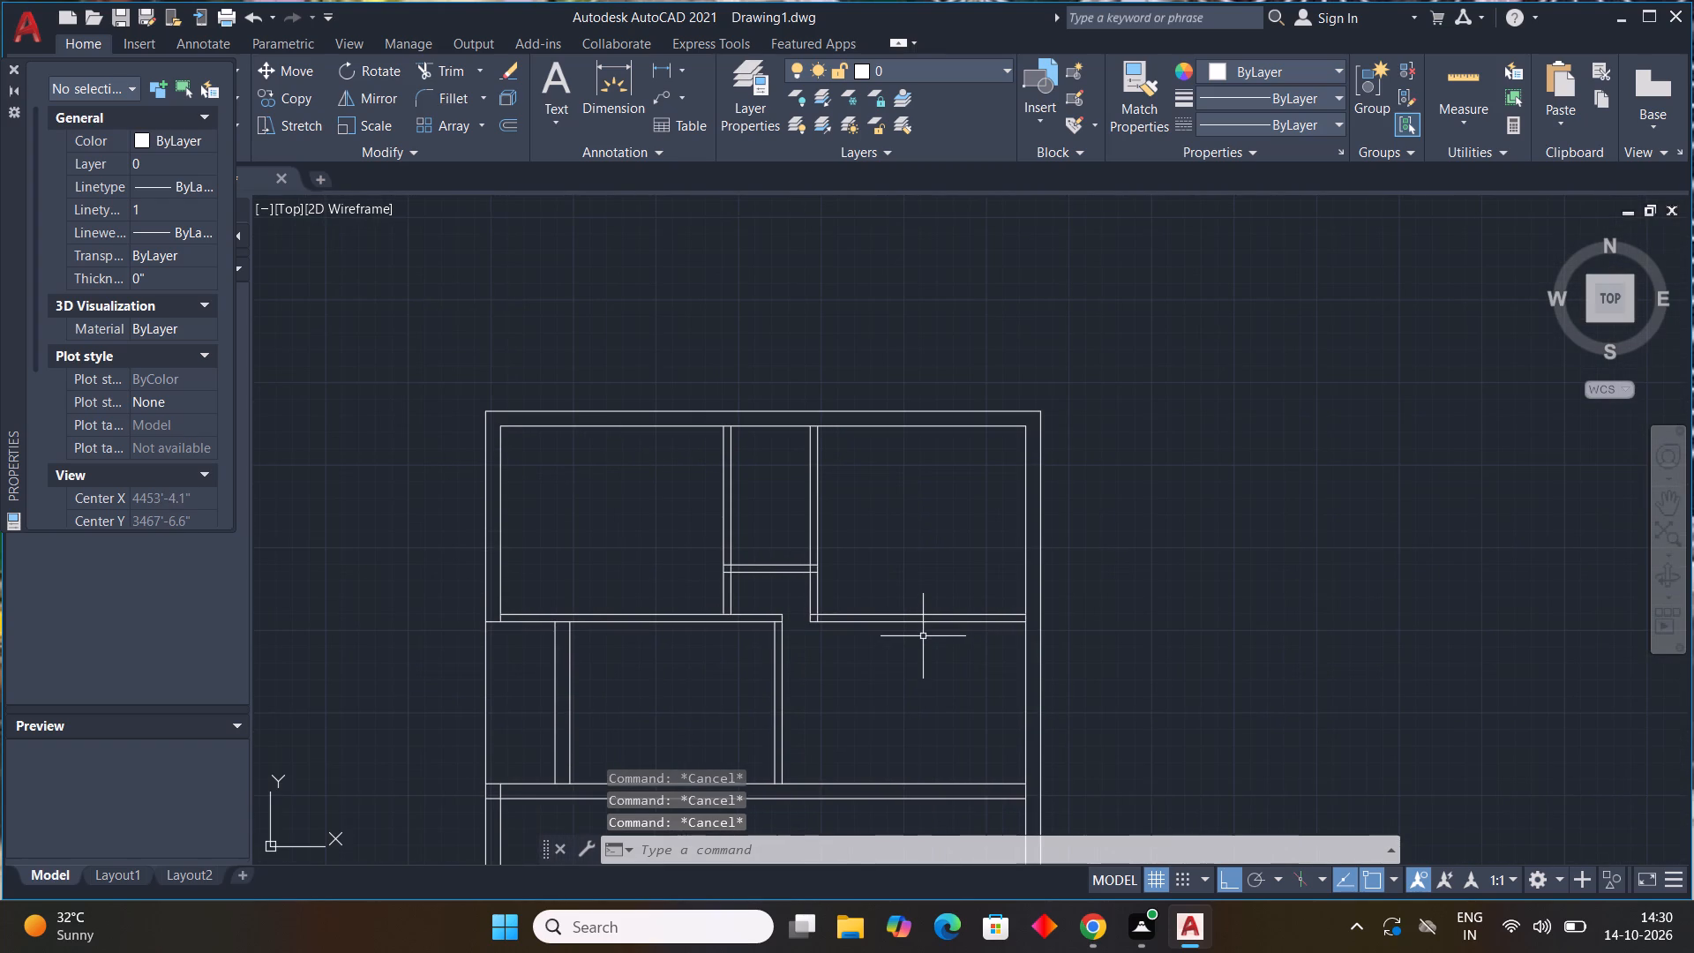
{"action": "type", "text": "l"}
{"action": "key", "text": "space"}
{"action": "scroll", "coordinate": [817, 552], "scroll_direction": "up", "scroll_amount": 3}
{"action": "scroll", "coordinate": [1098, 660], "scroll_direction": "down", "scroll_amount": 4}
{"action": "scroll", "coordinate": [1109, 650], "scroll_direction": "up", "scroll_amount": 1}
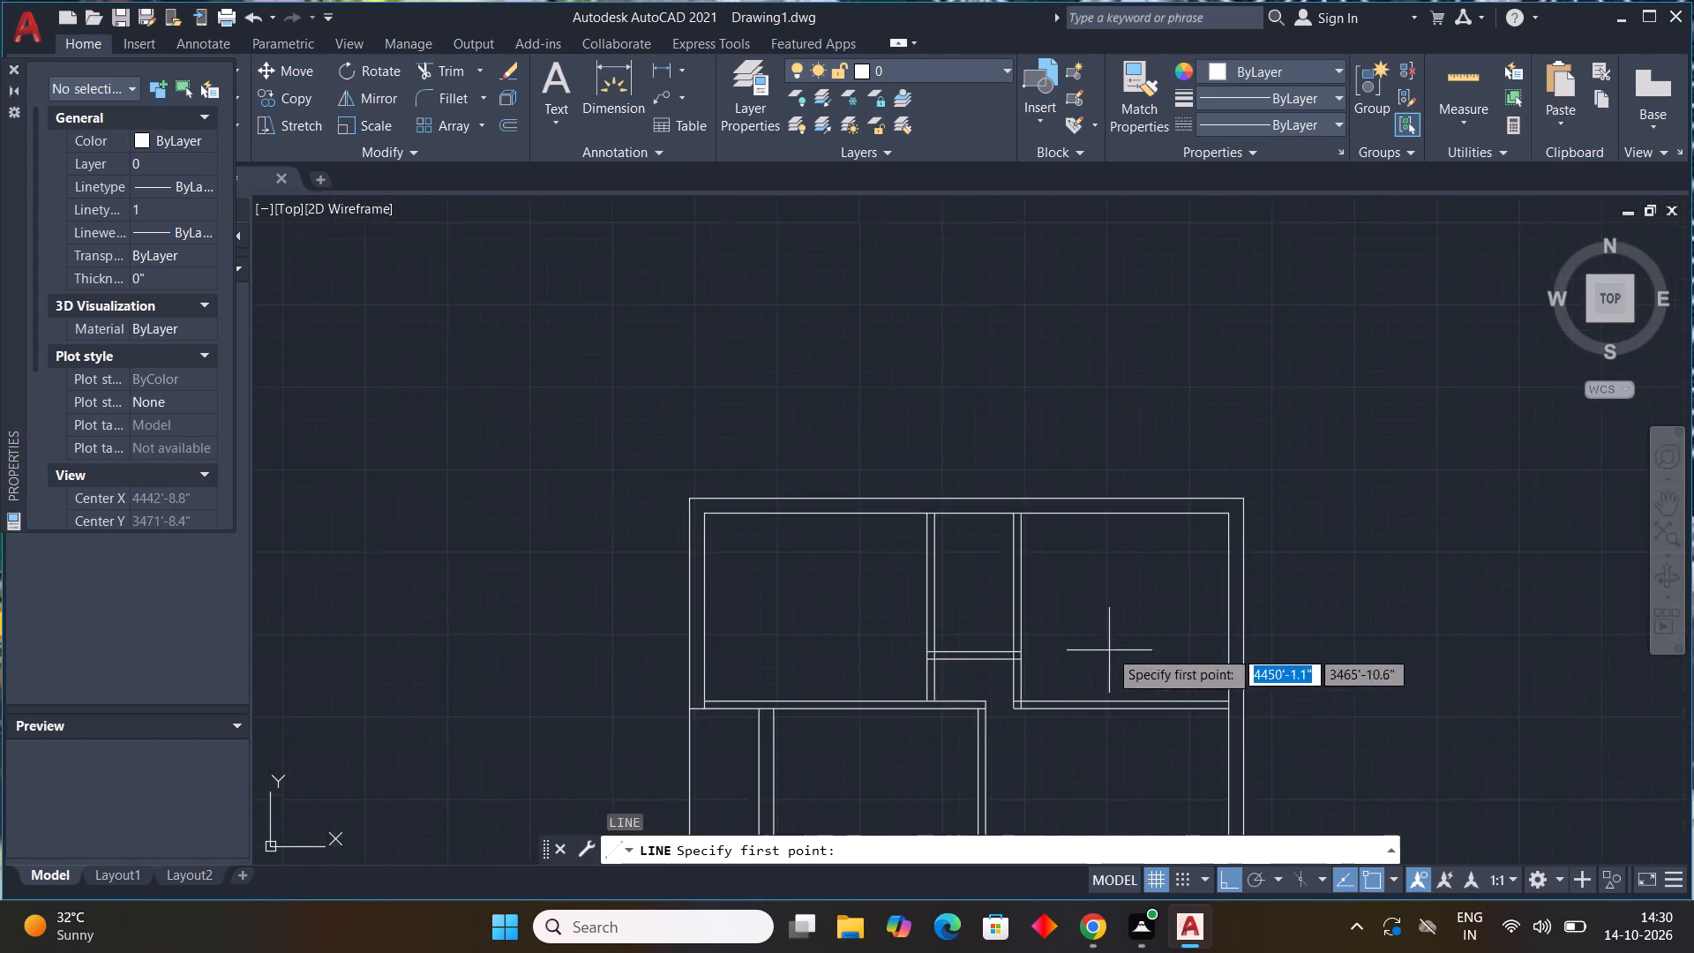
{"action": "middle_click_drag", "start_coordinate": [1096, 644], "coordinate": [980, 507]}
{"action": "middle_click_drag", "start_coordinate": [1007, 598], "coordinate": [894, 574]}
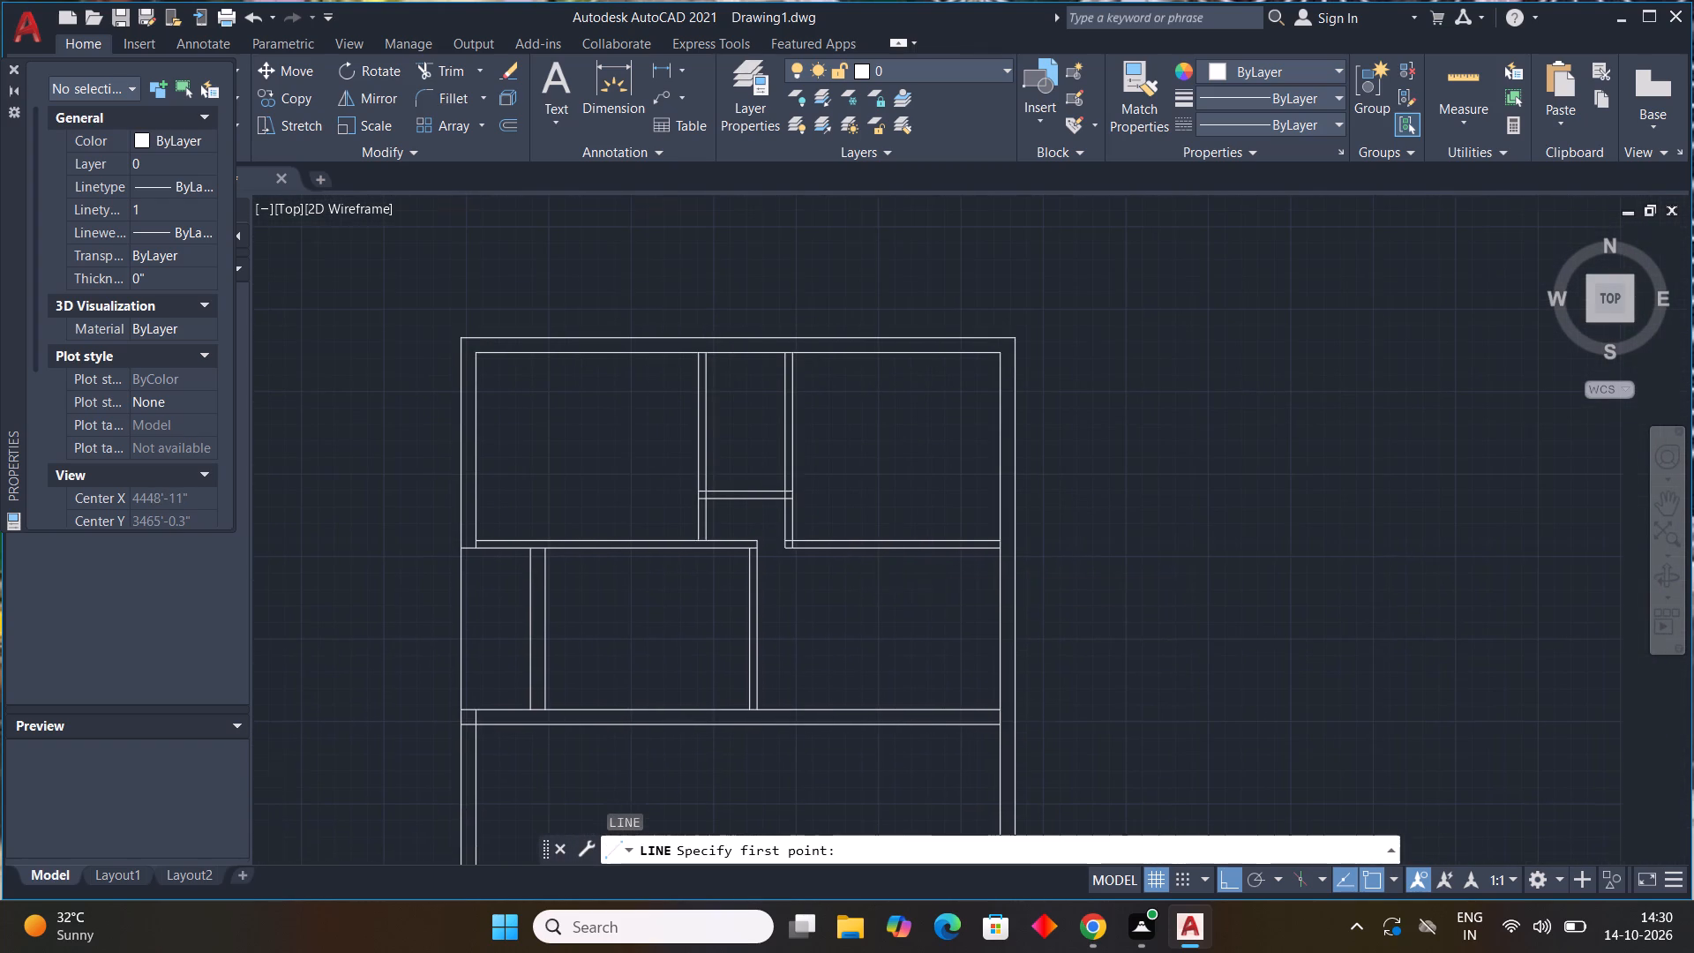
{"action": "scroll", "coordinate": [899, 541], "scroll_direction": "up", "scroll_amount": 2}
{"action": "left_click", "coordinate": [903, 541]}
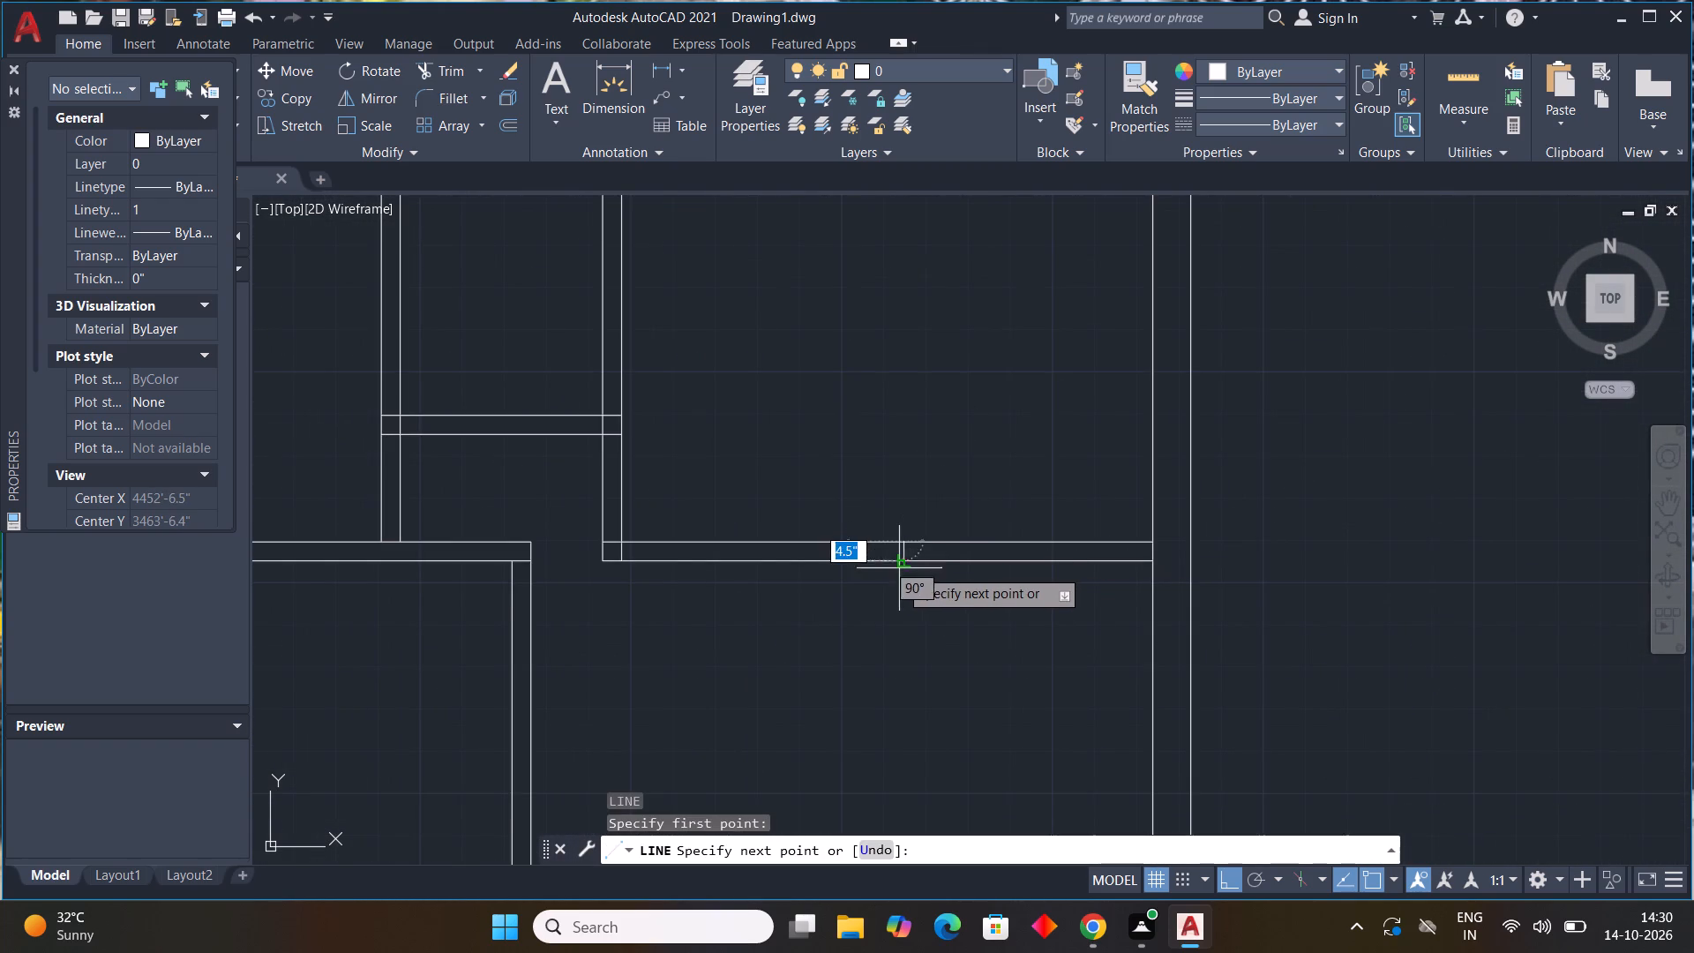
{"action": "left_click", "coordinate": [901, 558]}
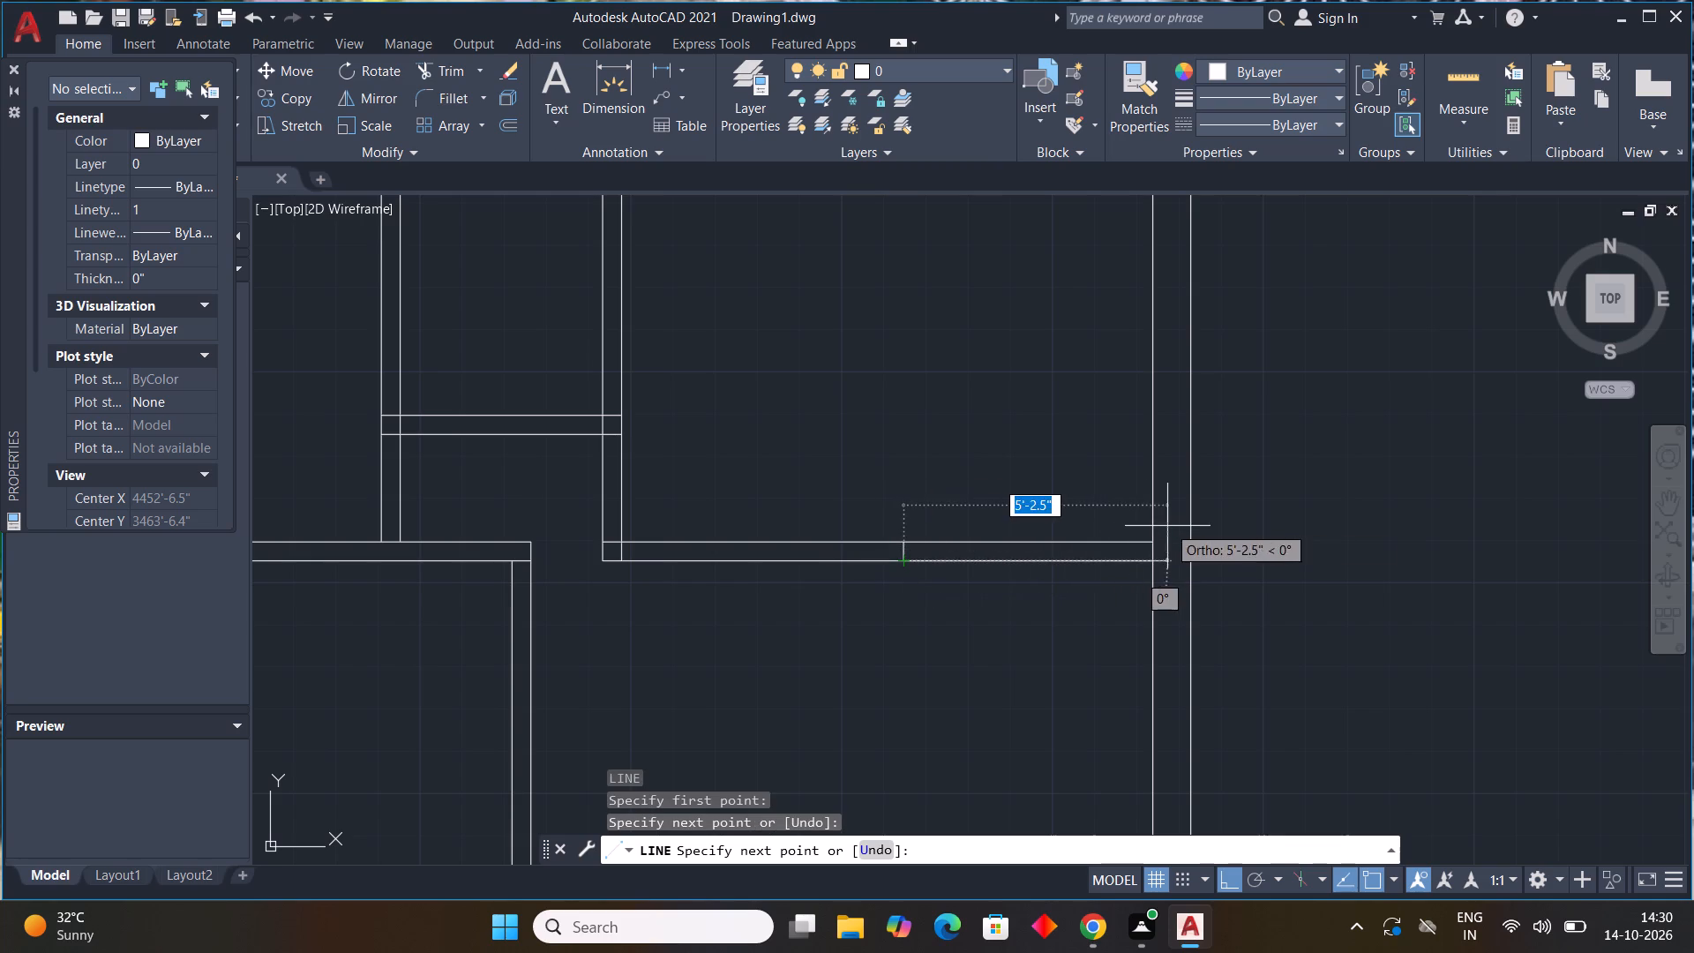
{"action": "key", "text": "Escape"}
Trim the top-right room's lower partition between the right central partition and the new short line.
{"action": "type", "text": "tr"}
{"action": "key", "text": "space"}
{"action": "left_click_drag", "start_coordinate": [780, 519], "coordinate": [761, 582]}
{"action": "scroll", "coordinate": [600, 550], "scroll_direction": "up", "scroll_amount": 2}
{"action": "scroll", "coordinate": [618, 547], "scroll_direction": "down", "scroll_amount": 1}
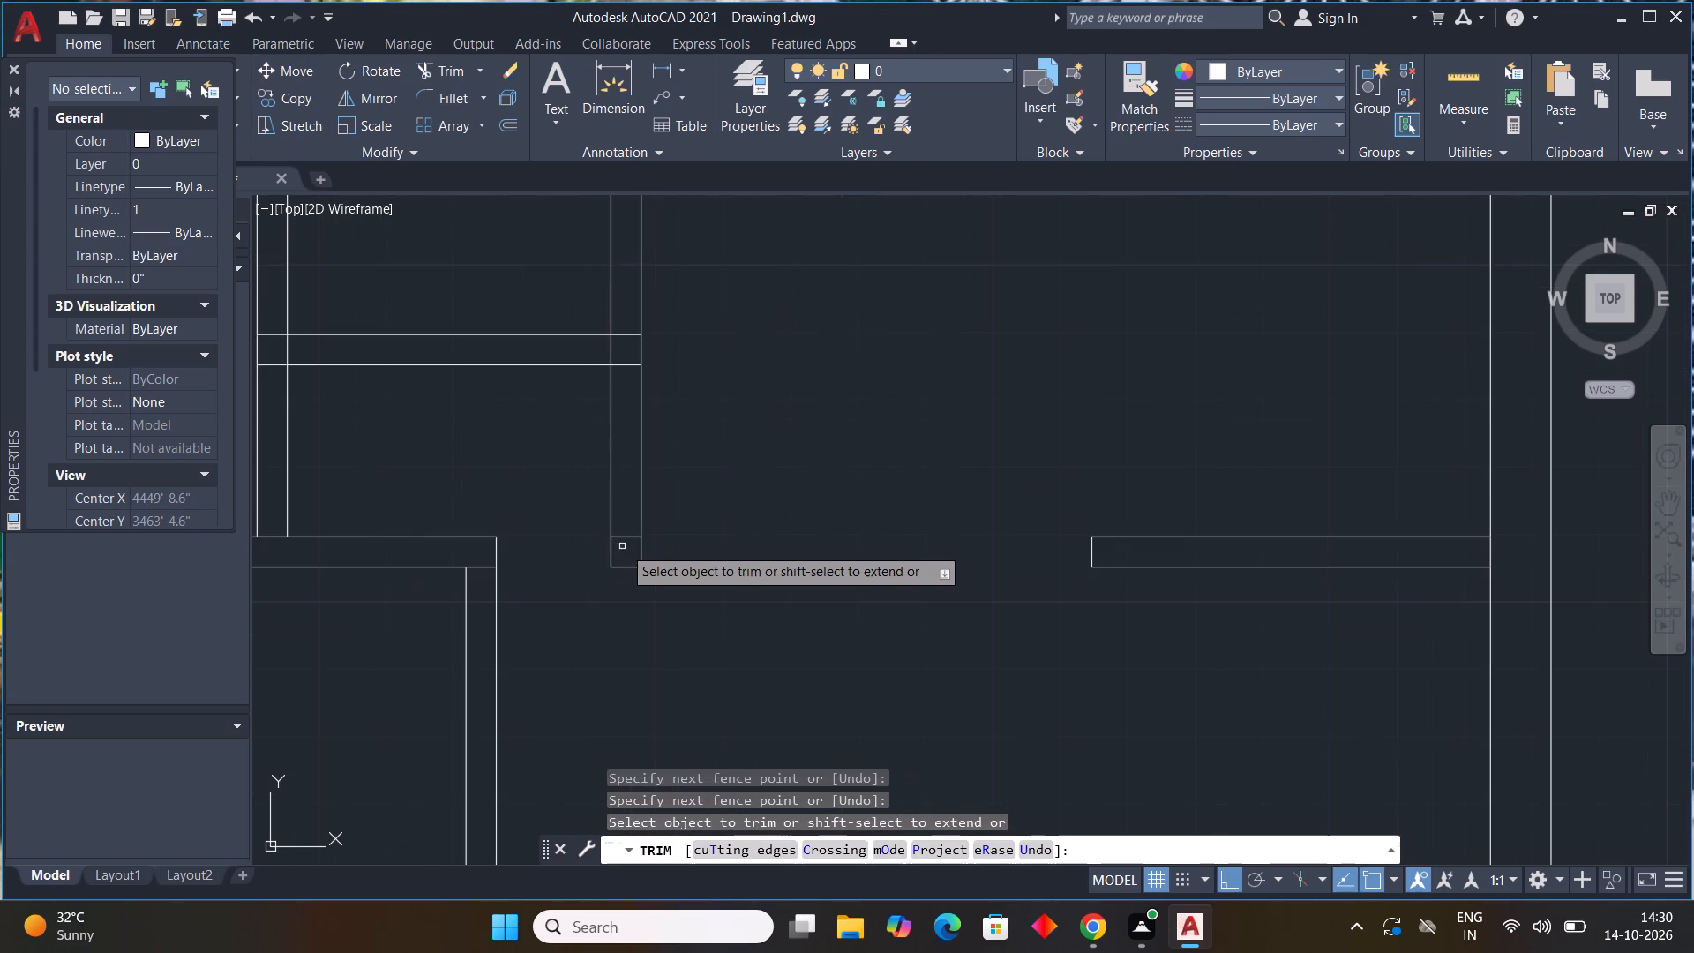
Trim the right central partition below the small top room, clearing its leftover square and the overlapping line at the room's lower-right corner.
{"action": "left_click_drag", "start_coordinate": [563, 495], "coordinate": [730, 461]}
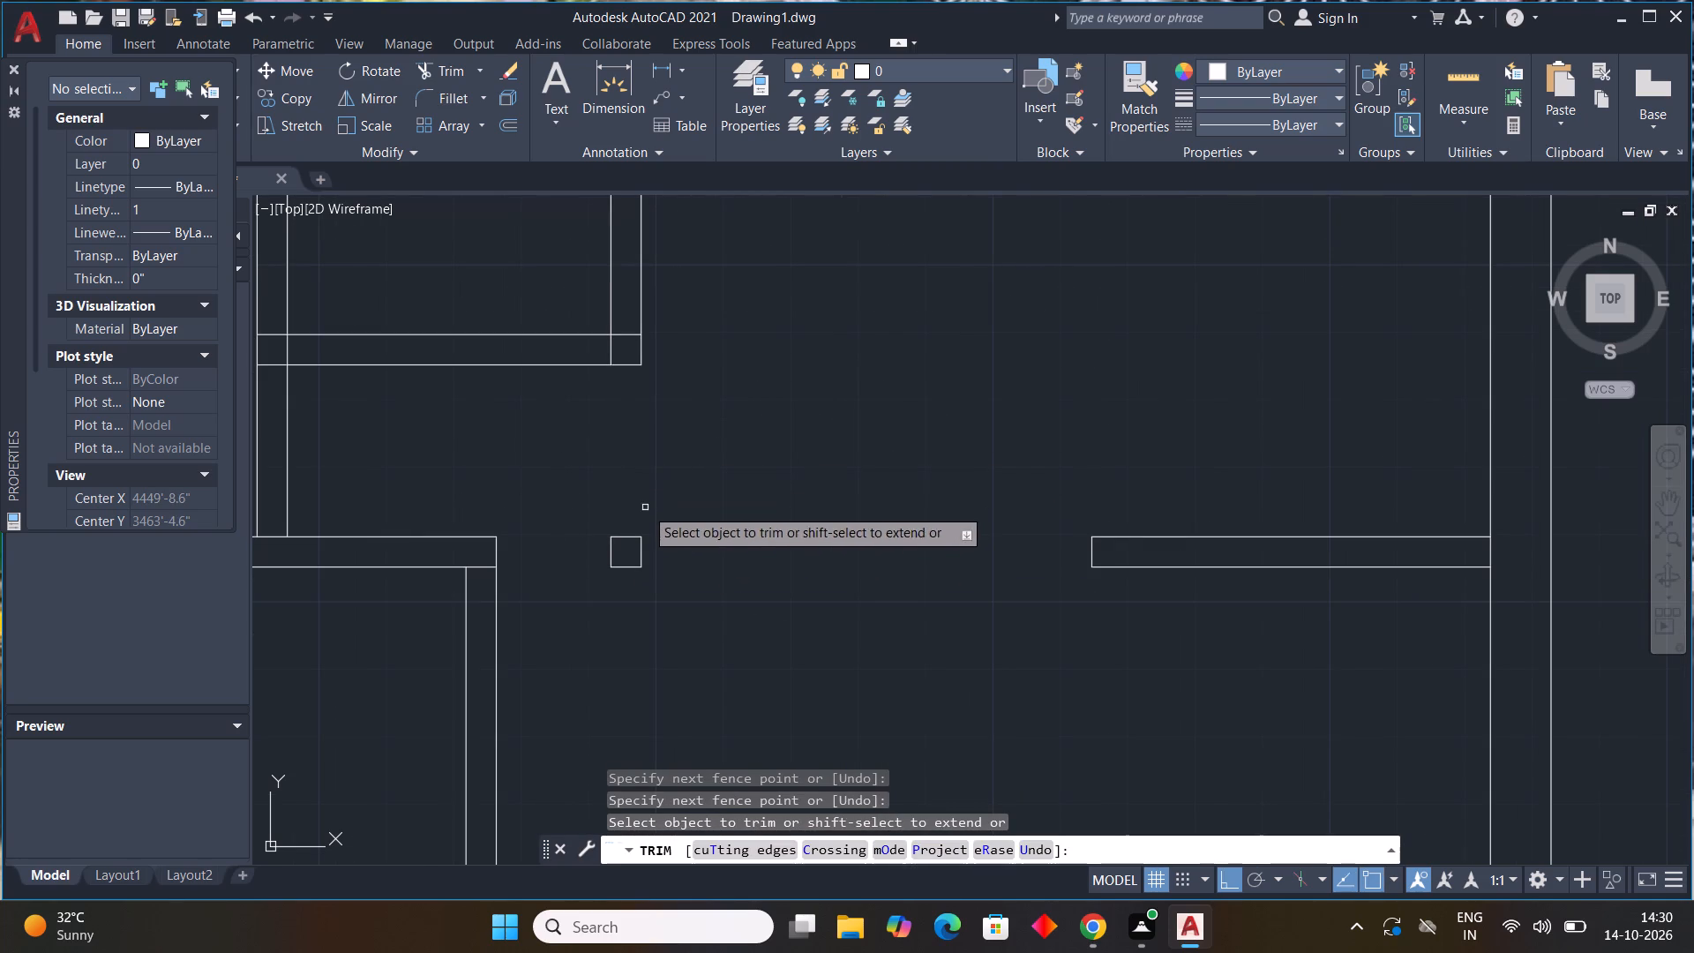
{"action": "left_click_drag", "start_coordinate": [648, 510], "coordinate": [636, 563]}
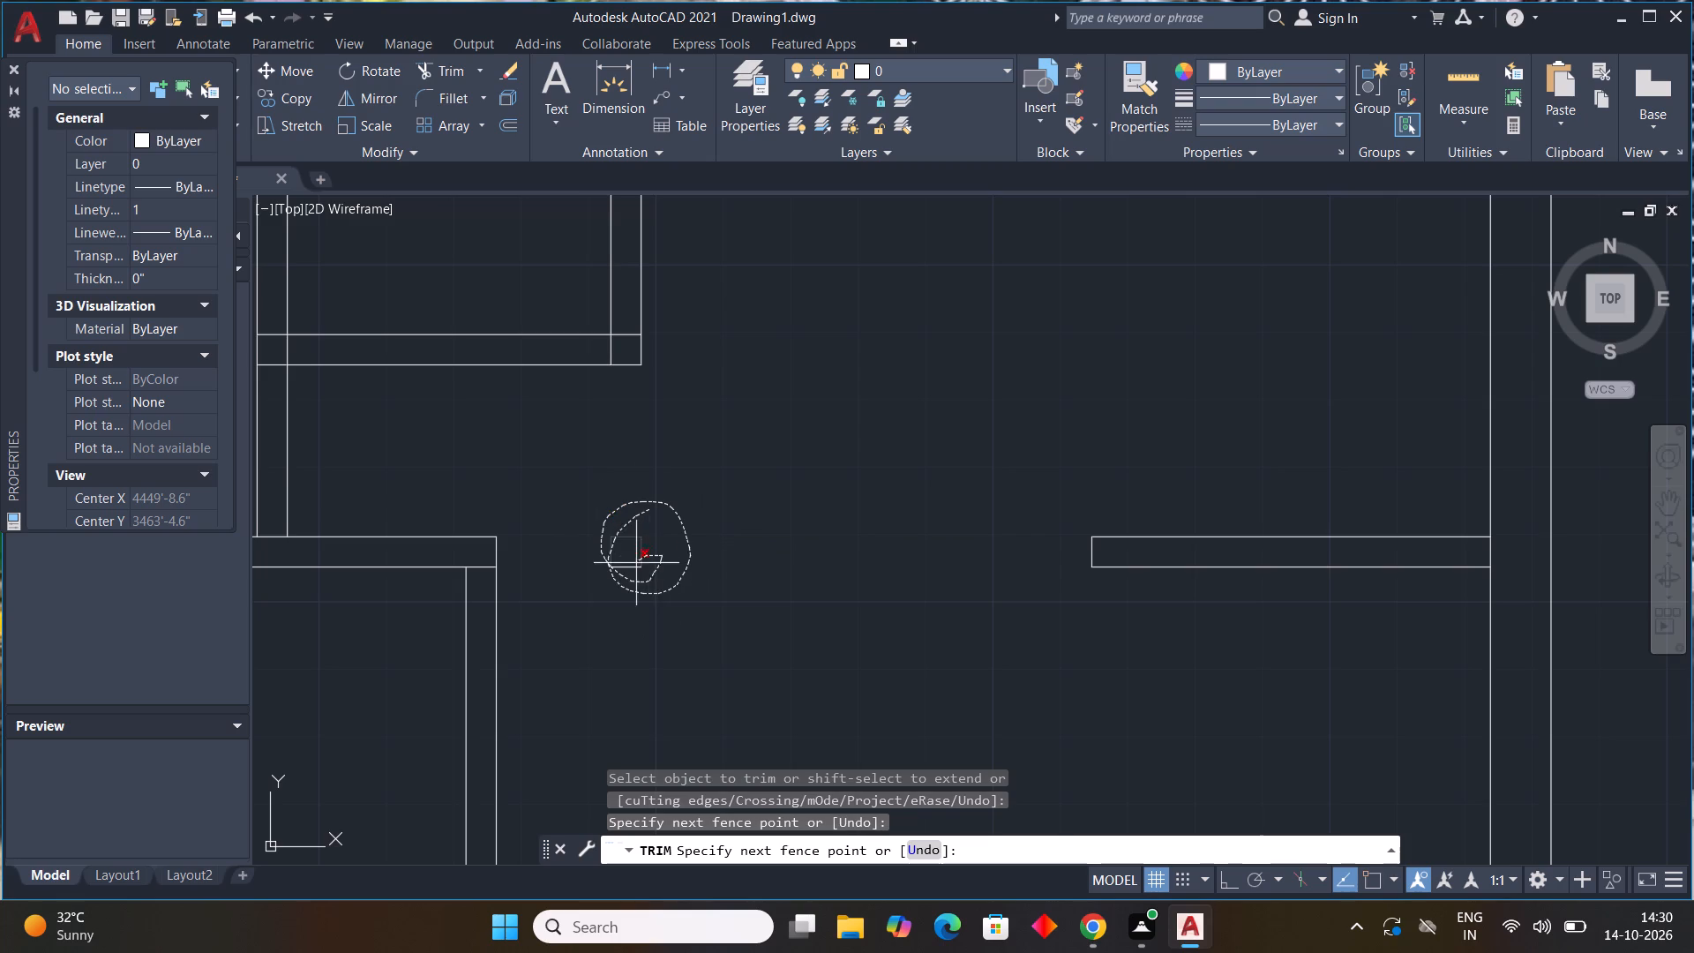
{"action": "left_click_drag", "start_coordinate": [636, 563], "coordinate": [611, 586]}
{"action": "scroll", "coordinate": [649, 355], "scroll_direction": "up", "scroll_amount": 3}
{"action": "middle_click_drag", "start_coordinate": [629, 347], "coordinate": [788, 545]}
{"action": "scroll", "coordinate": [717, 476], "scroll_direction": "down", "scroll_amount": 1}
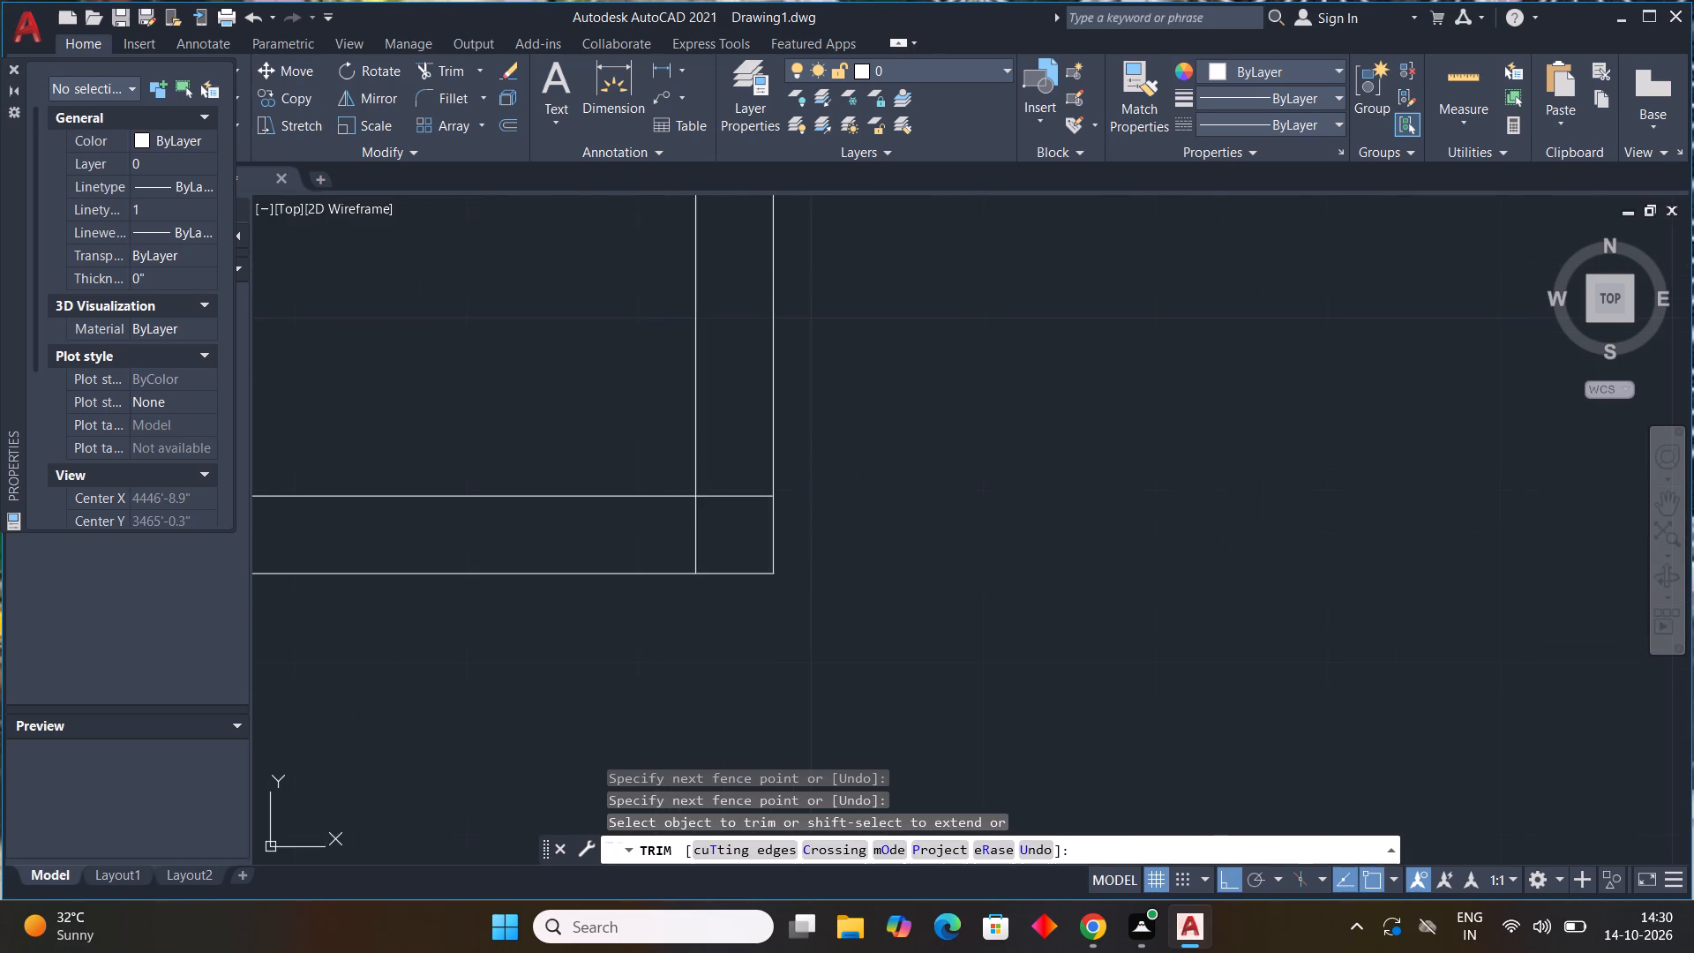
{"action": "left_click", "coordinate": [735, 493]}
{"action": "scroll", "coordinate": [881, 562], "scroll_direction": "down", "scroll_amount": 3}
{"action": "scroll", "coordinate": [958, 634], "scroll_direction": "down", "scroll_amount": 1}
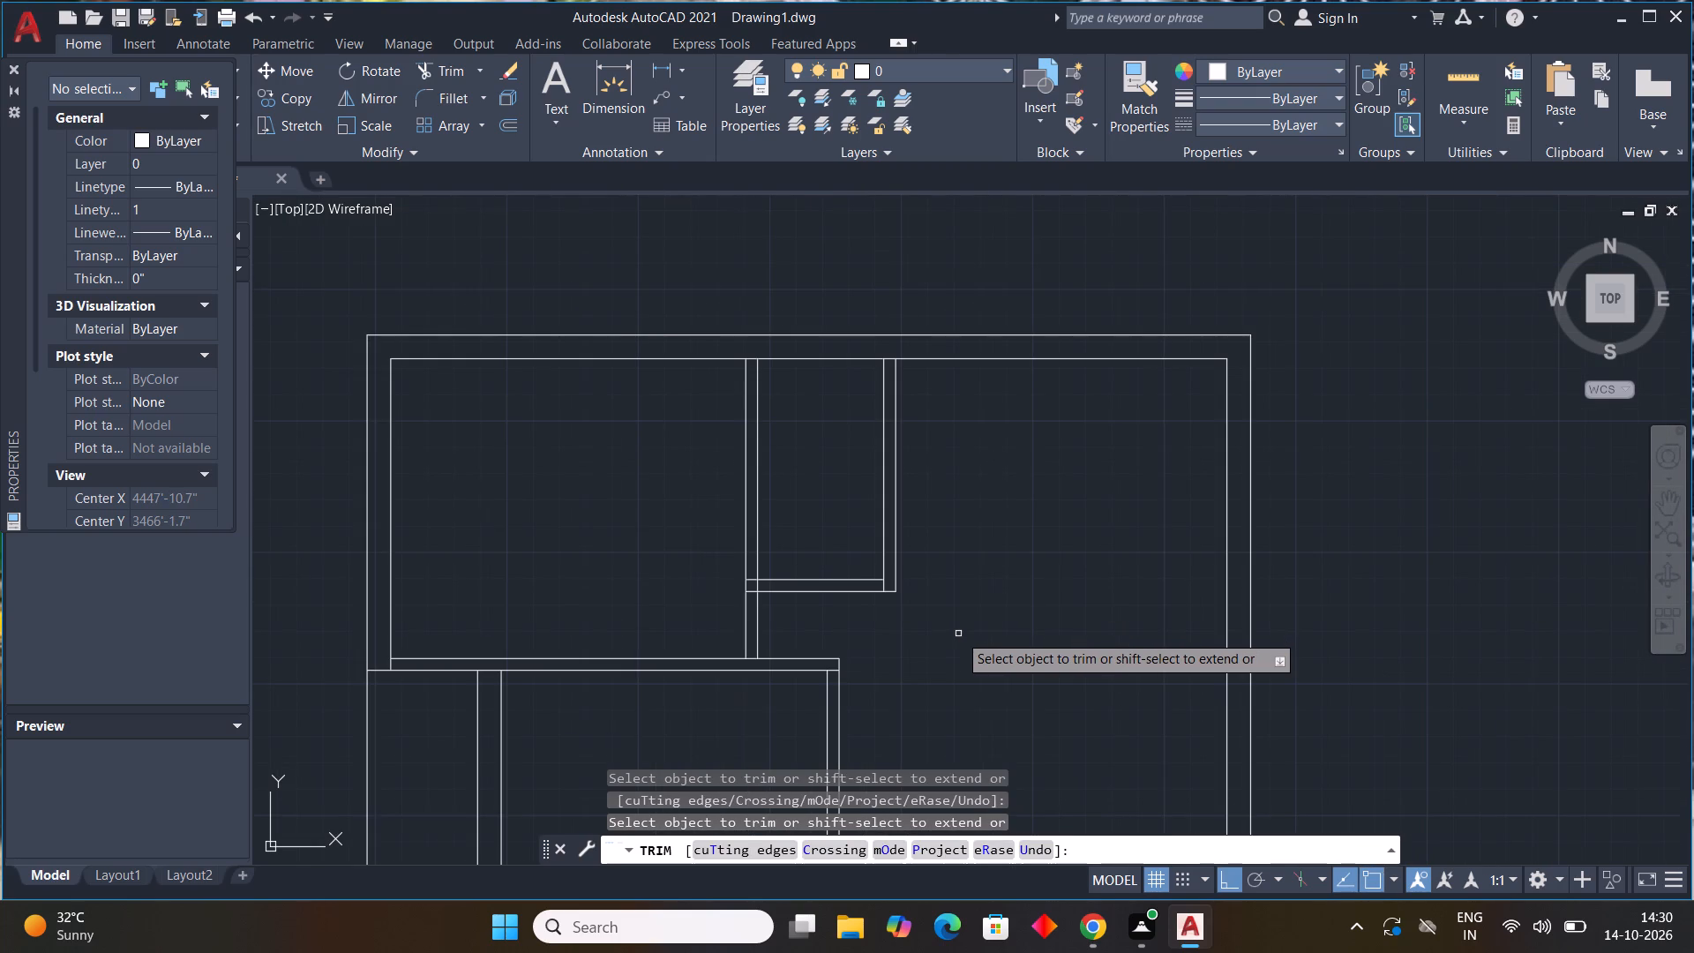
Trim the left central partition's left line below the small top room and the overlapping lines at that room's lower-left corner.
{"action": "left_click", "coordinate": [743, 612]}
{"action": "scroll", "coordinate": [750, 560], "scroll_direction": "up", "scroll_amount": 3}
{"action": "left_click_drag", "start_coordinate": [751, 634], "coordinate": [749, 665]}
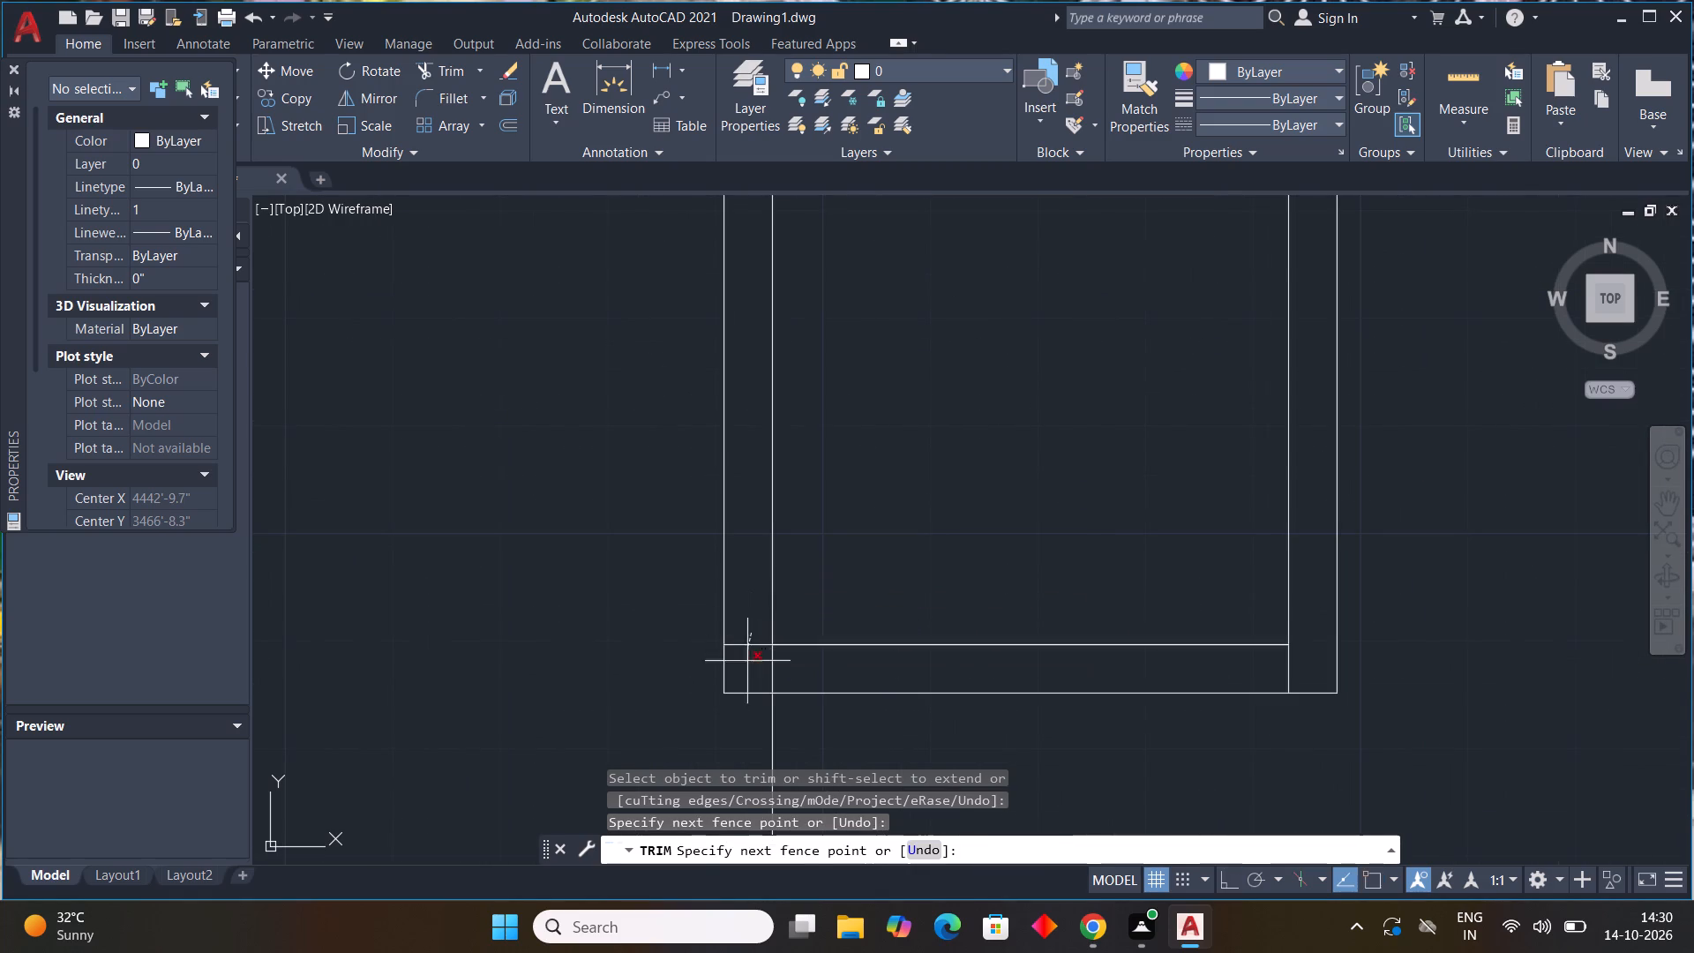
{"action": "left_click_drag", "start_coordinate": [749, 665], "coordinate": [792, 667]}
{"action": "key", "text": "Escape"}
Stretch the lower line of the short right partition across the right wall to its outer face.
{"action": "scroll", "coordinate": [798, 669], "scroll_direction": "down", "scroll_amount": 3}
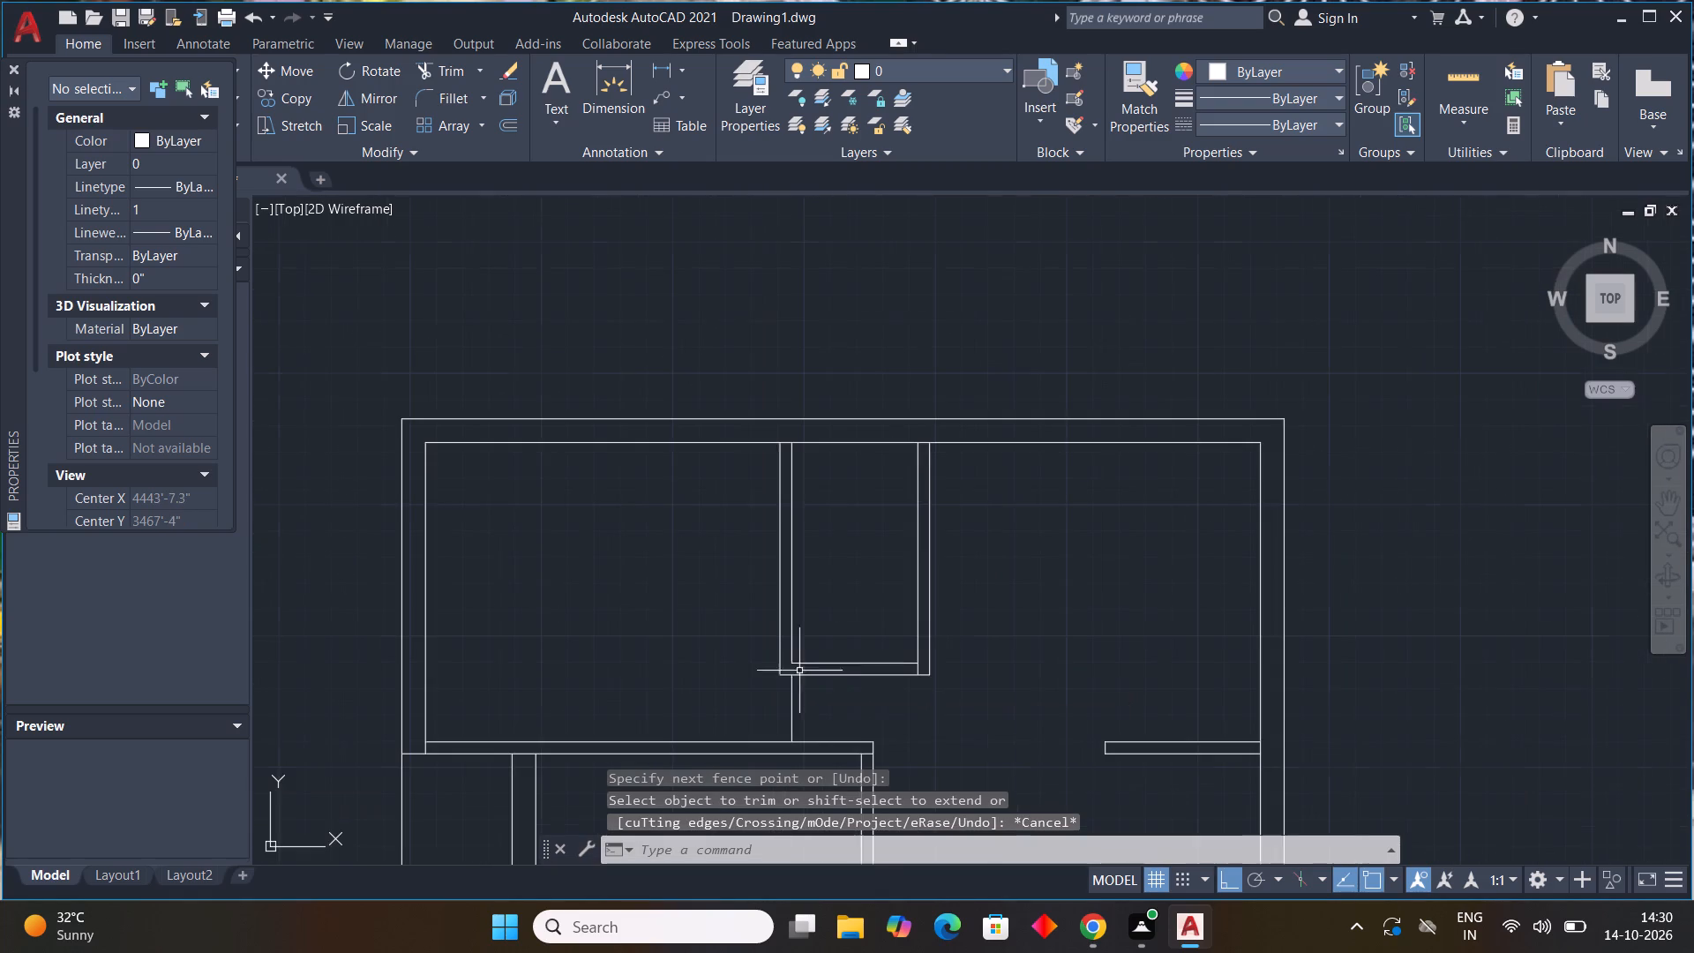
{"action": "middle_click_drag", "start_coordinate": [888, 710], "coordinate": [738, 465]}
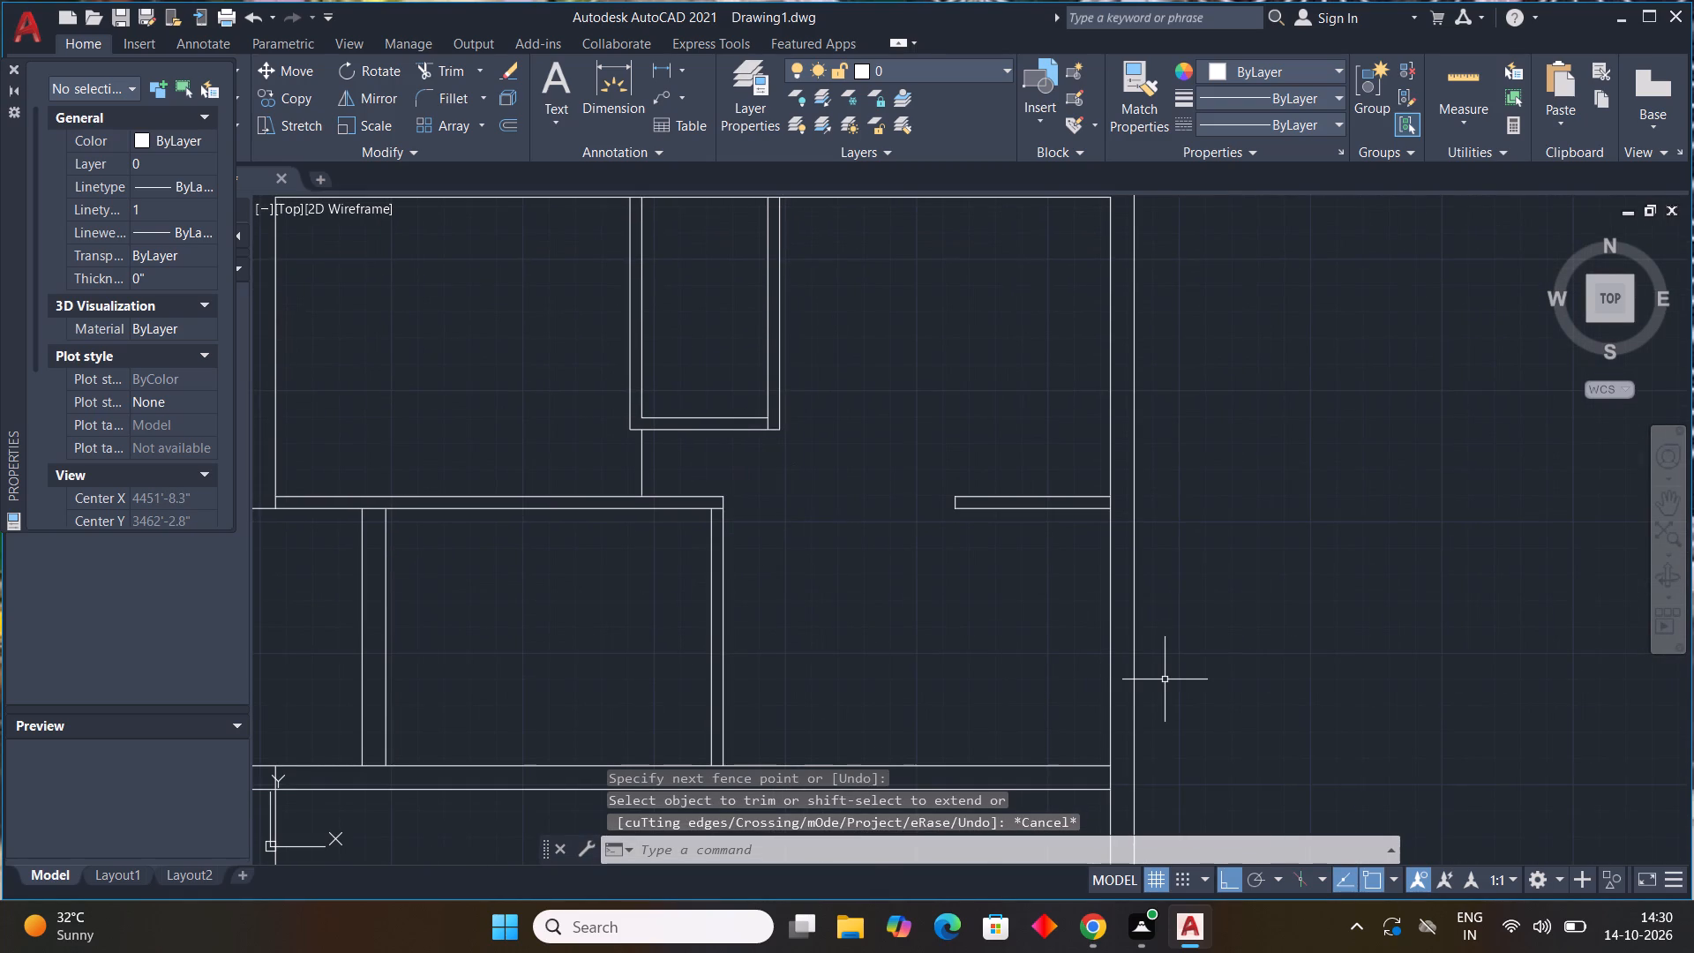
{"action": "key", "text": "Escape"}
{"action": "key", "text": "Escape"}
{"action": "key", "text": "Escape"}
{"action": "key", "text": "Escape"}
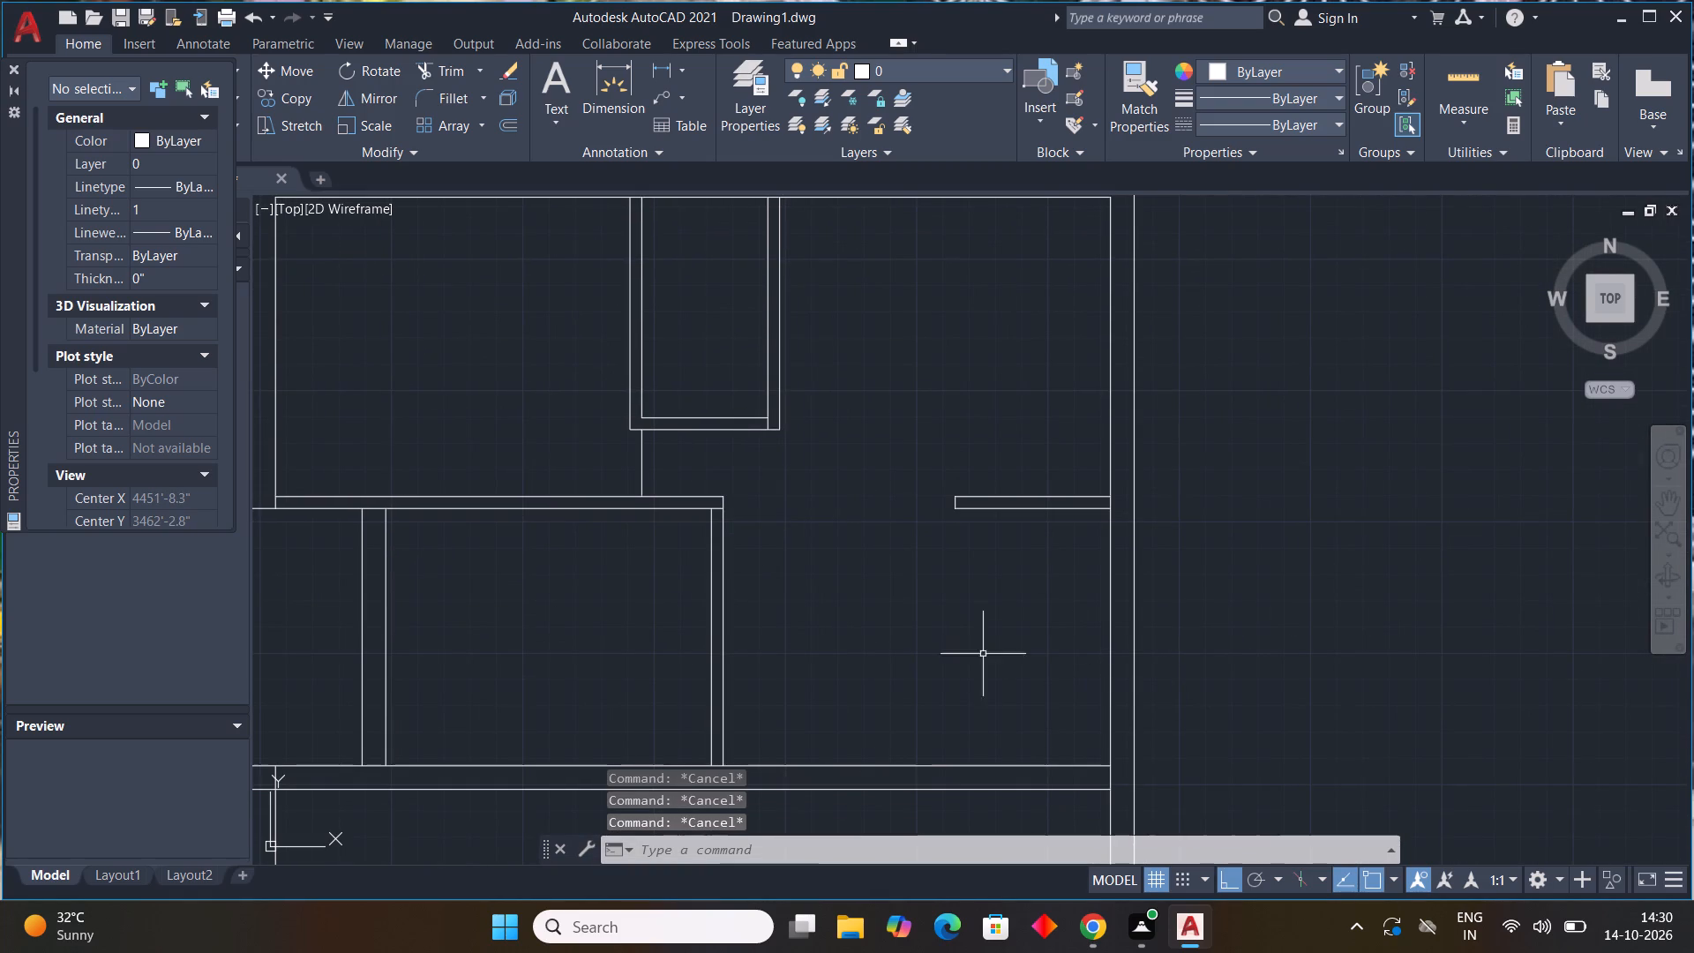
{"action": "scroll", "coordinate": [1027, 665], "scroll_direction": "down", "scroll_amount": 2}
{"action": "scroll", "coordinate": [1004, 694], "scroll_direction": "up", "scroll_amount": 1}
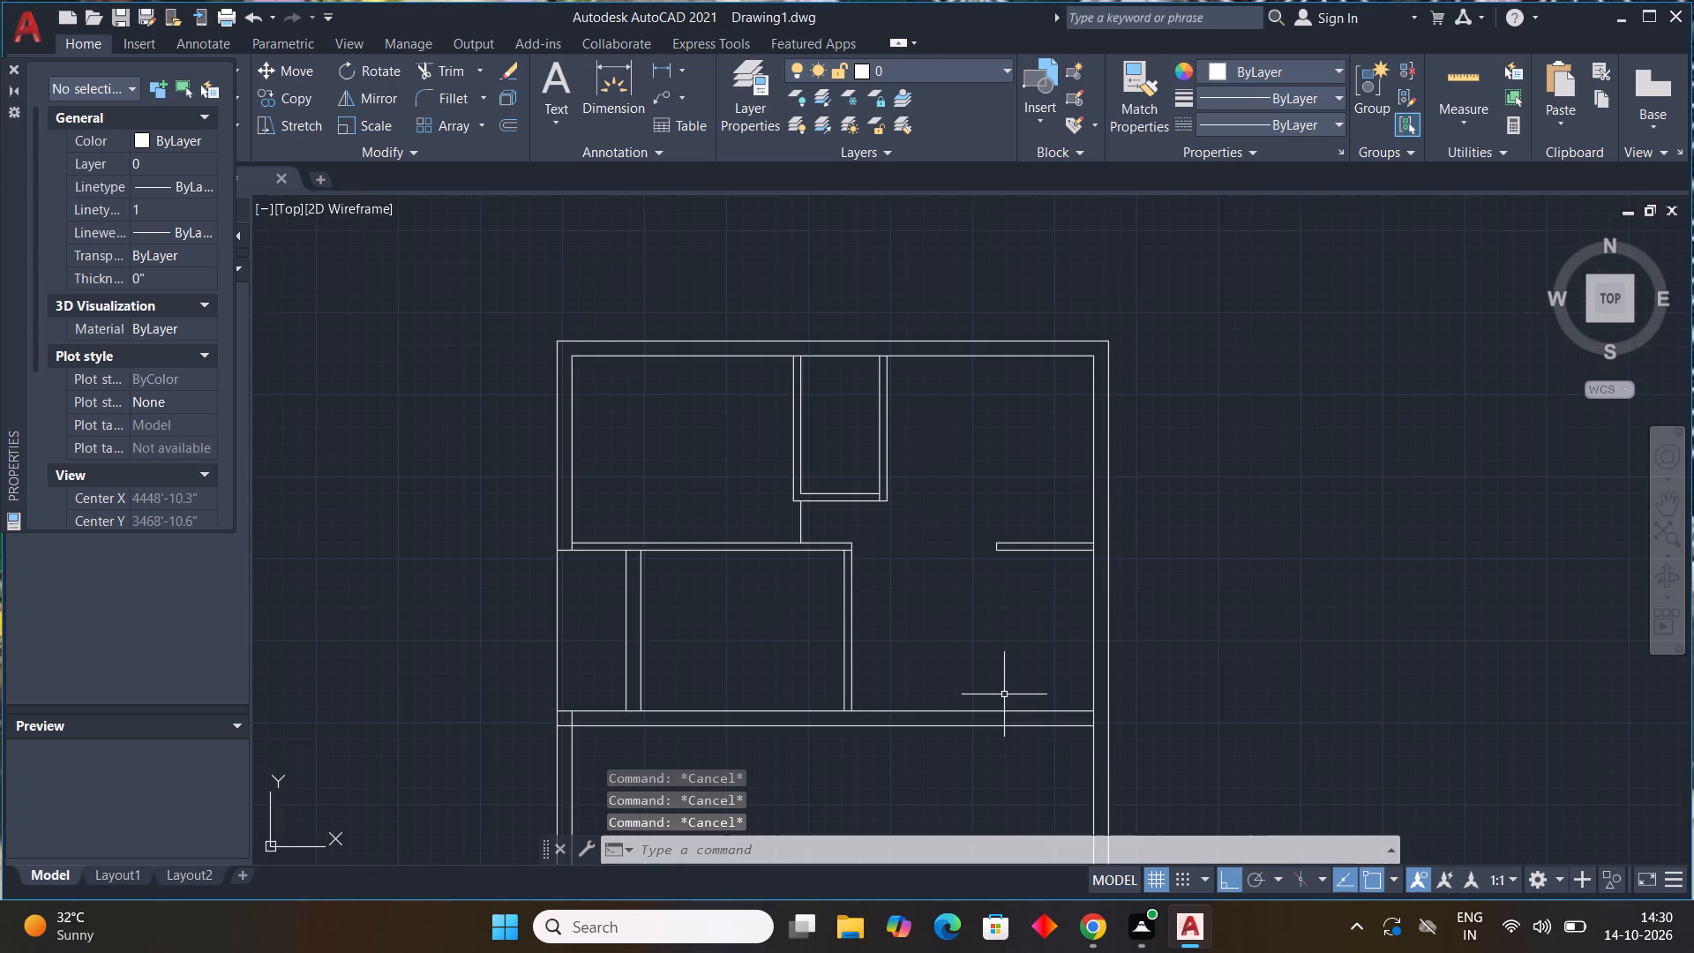
{"action": "scroll", "coordinate": [1004, 694], "scroll_direction": "up", "scroll_amount": 1}
{"action": "middle_click_drag", "start_coordinate": [994, 697], "coordinate": [908, 642]}
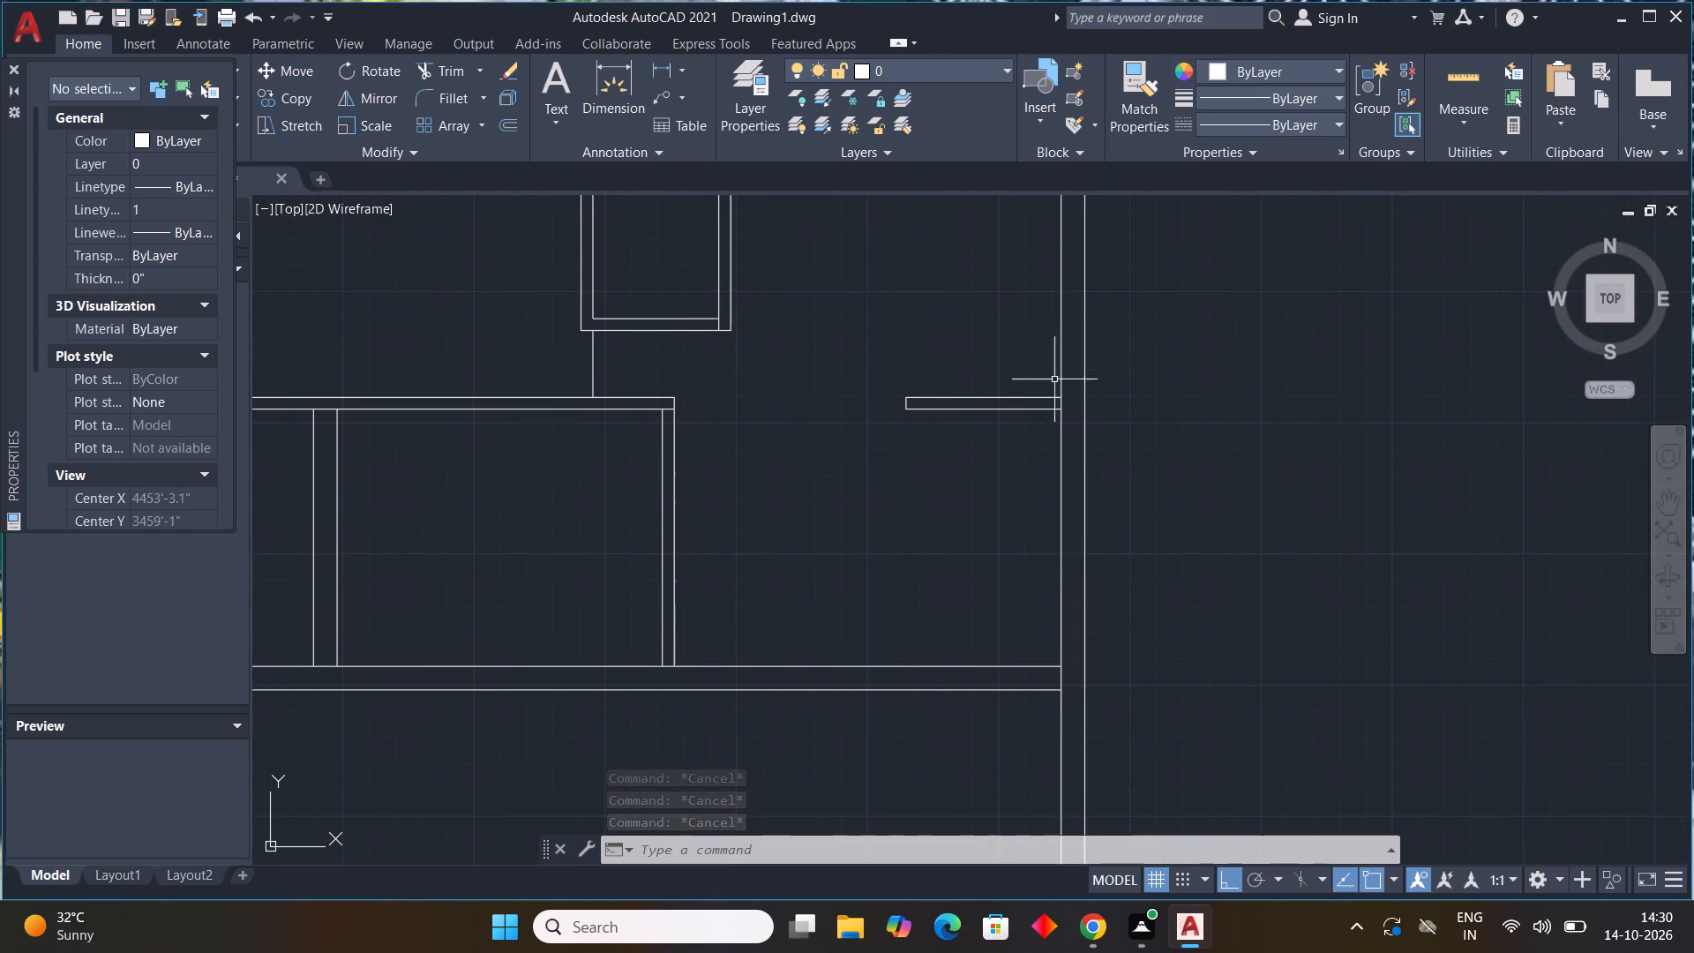
{"action": "scroll", "coordinate": [1069, 393], "scroll_direction": "up", "scroll_amount": 2}
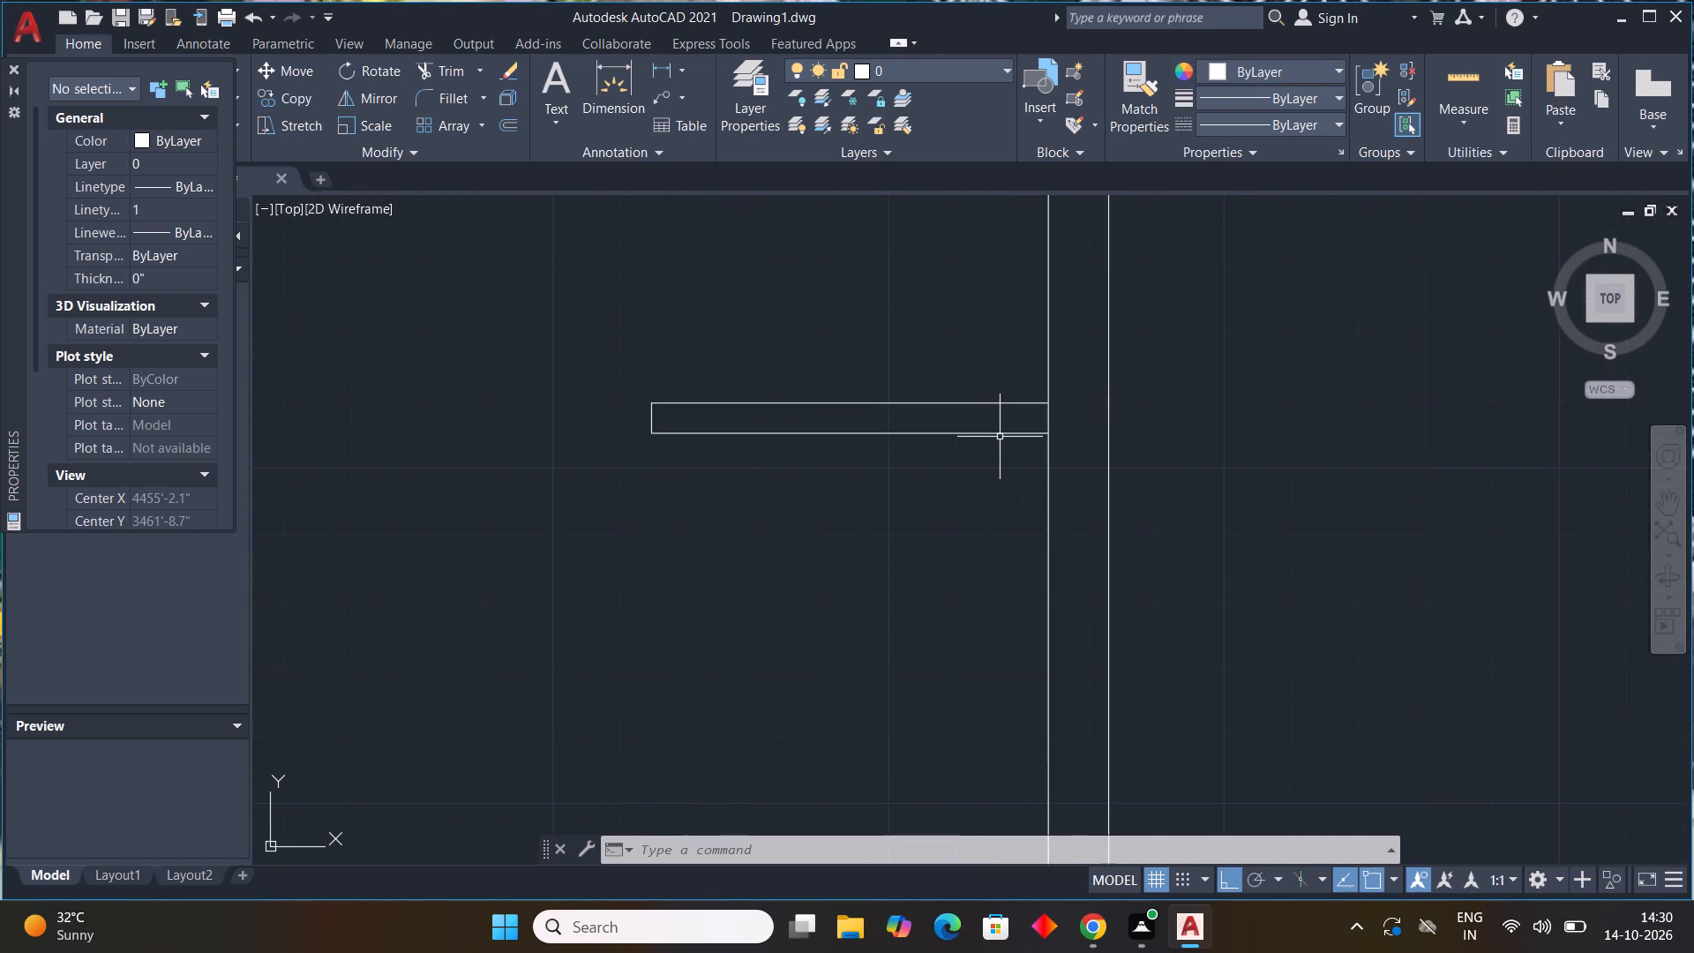
{"action": "left_click", "coordinate": [1000, 435]}
{"action": "left_click", "coordinate": [1049, 431]}
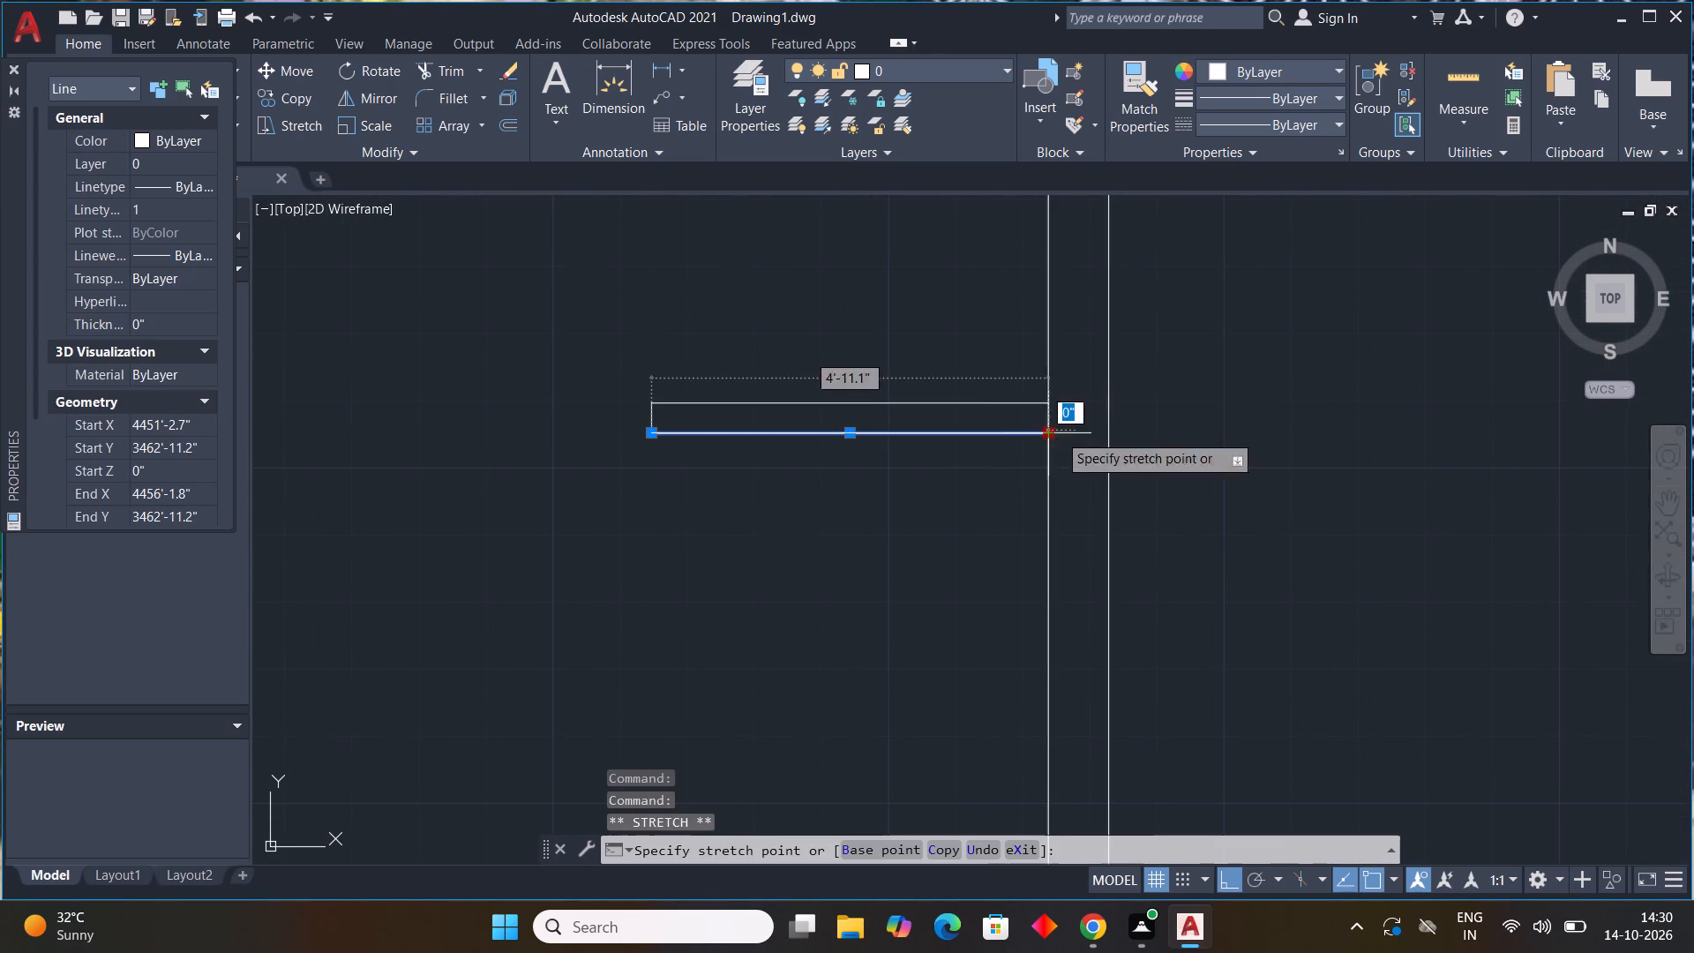
{"action": "left_click", "coordinate": [1113, 432]}
{"action": "key", "text": "Escape"}
{"action": "scroll", "coordinate": [1176, 464], "scroll_direction": "down", "scroll_amount": 2}
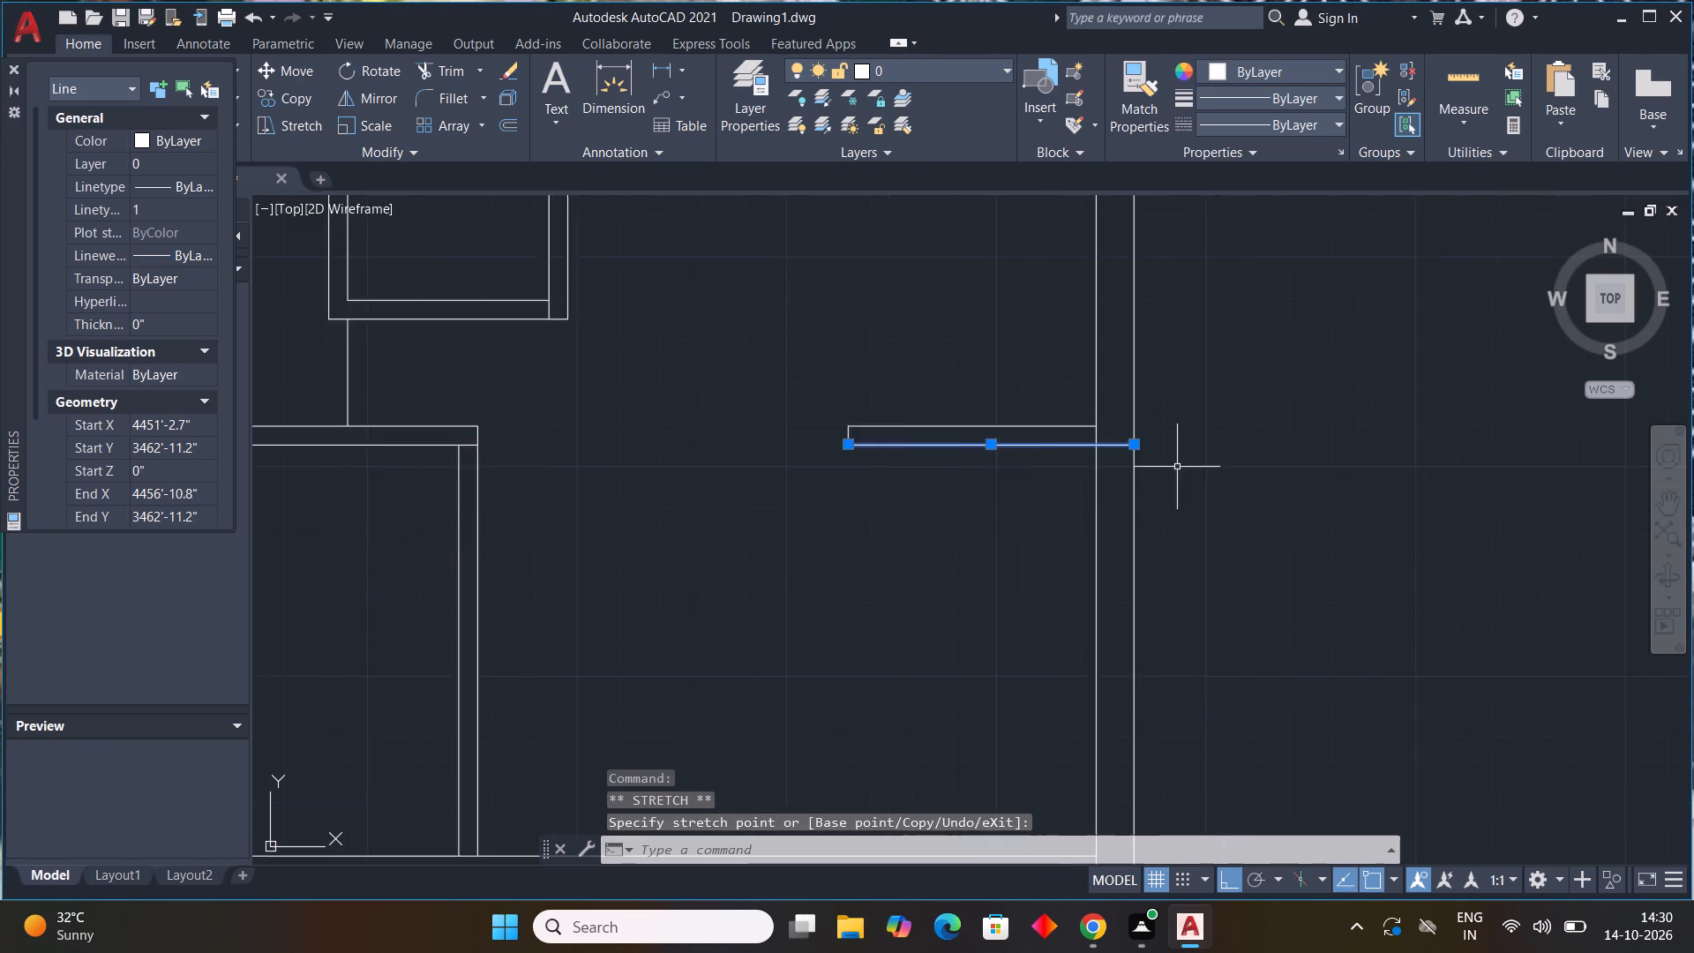
{"action": "scroll", "coordinate": [1177, 468], "scroll_direction": "down", "scroll_amount": 1}
{"action": "key", "text": "Escape"}
{"action": "key", "text": "Escape"}
{"action": "key", "text": "Escape"}
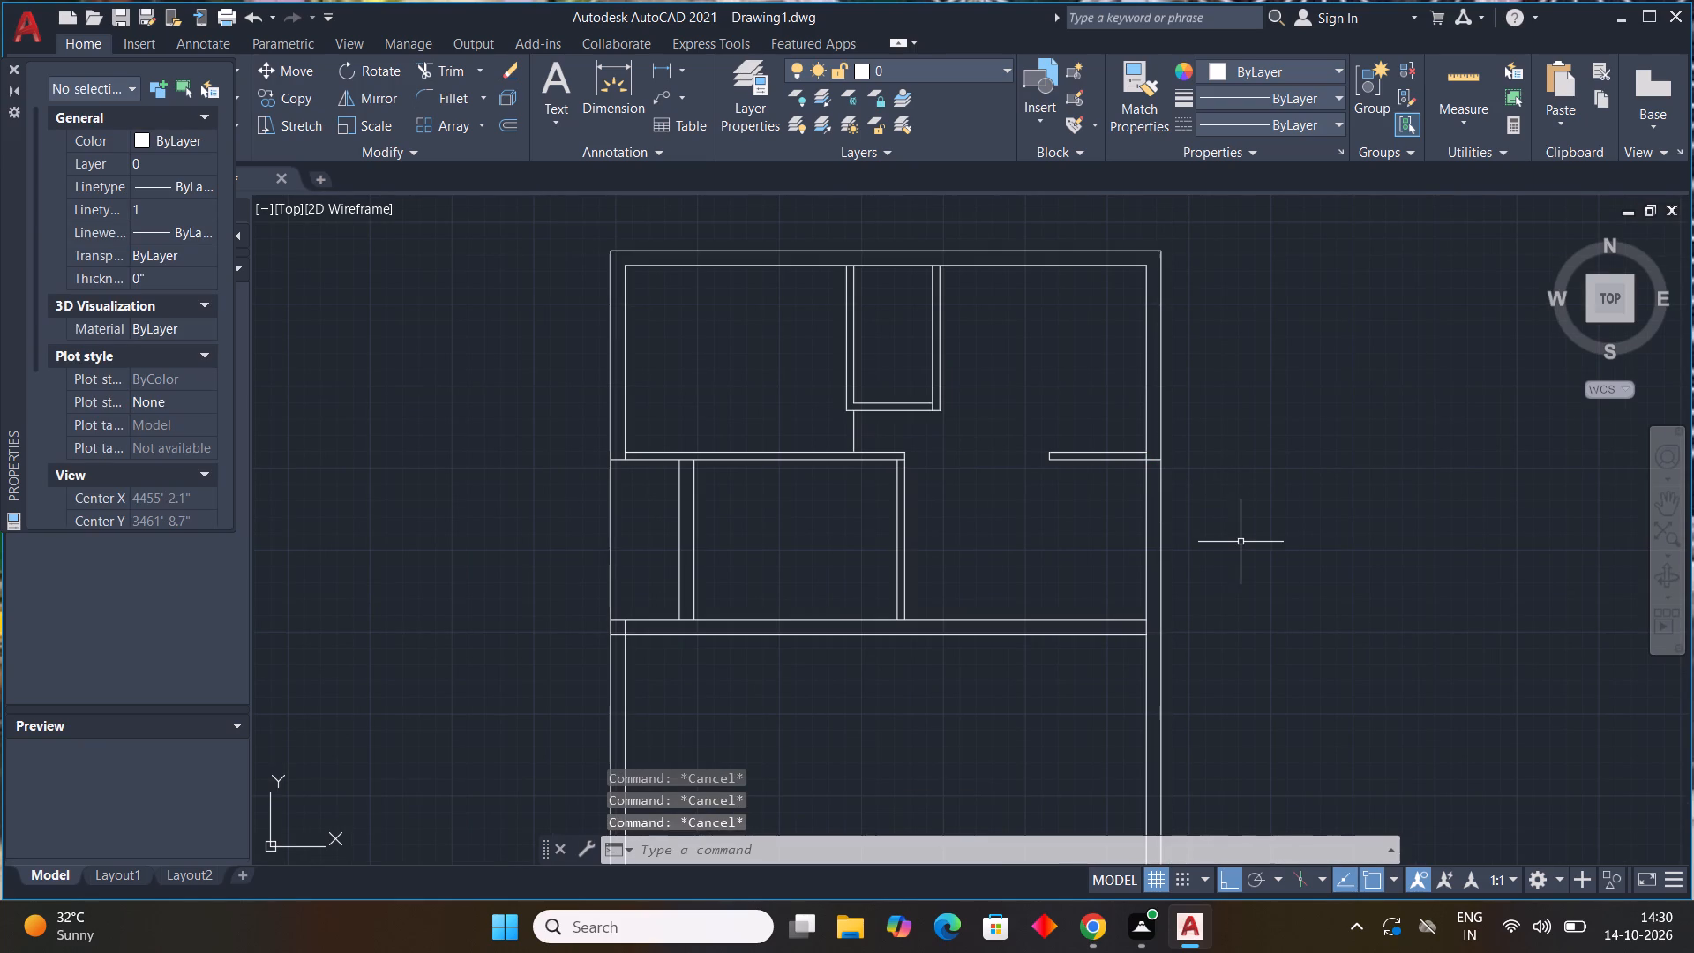
Trim the right wall's inner line between the short right partition and the horizontal wall below the middle band.
{"action": "type", "text": "tr"}
{"action": "key", "text": "space"}
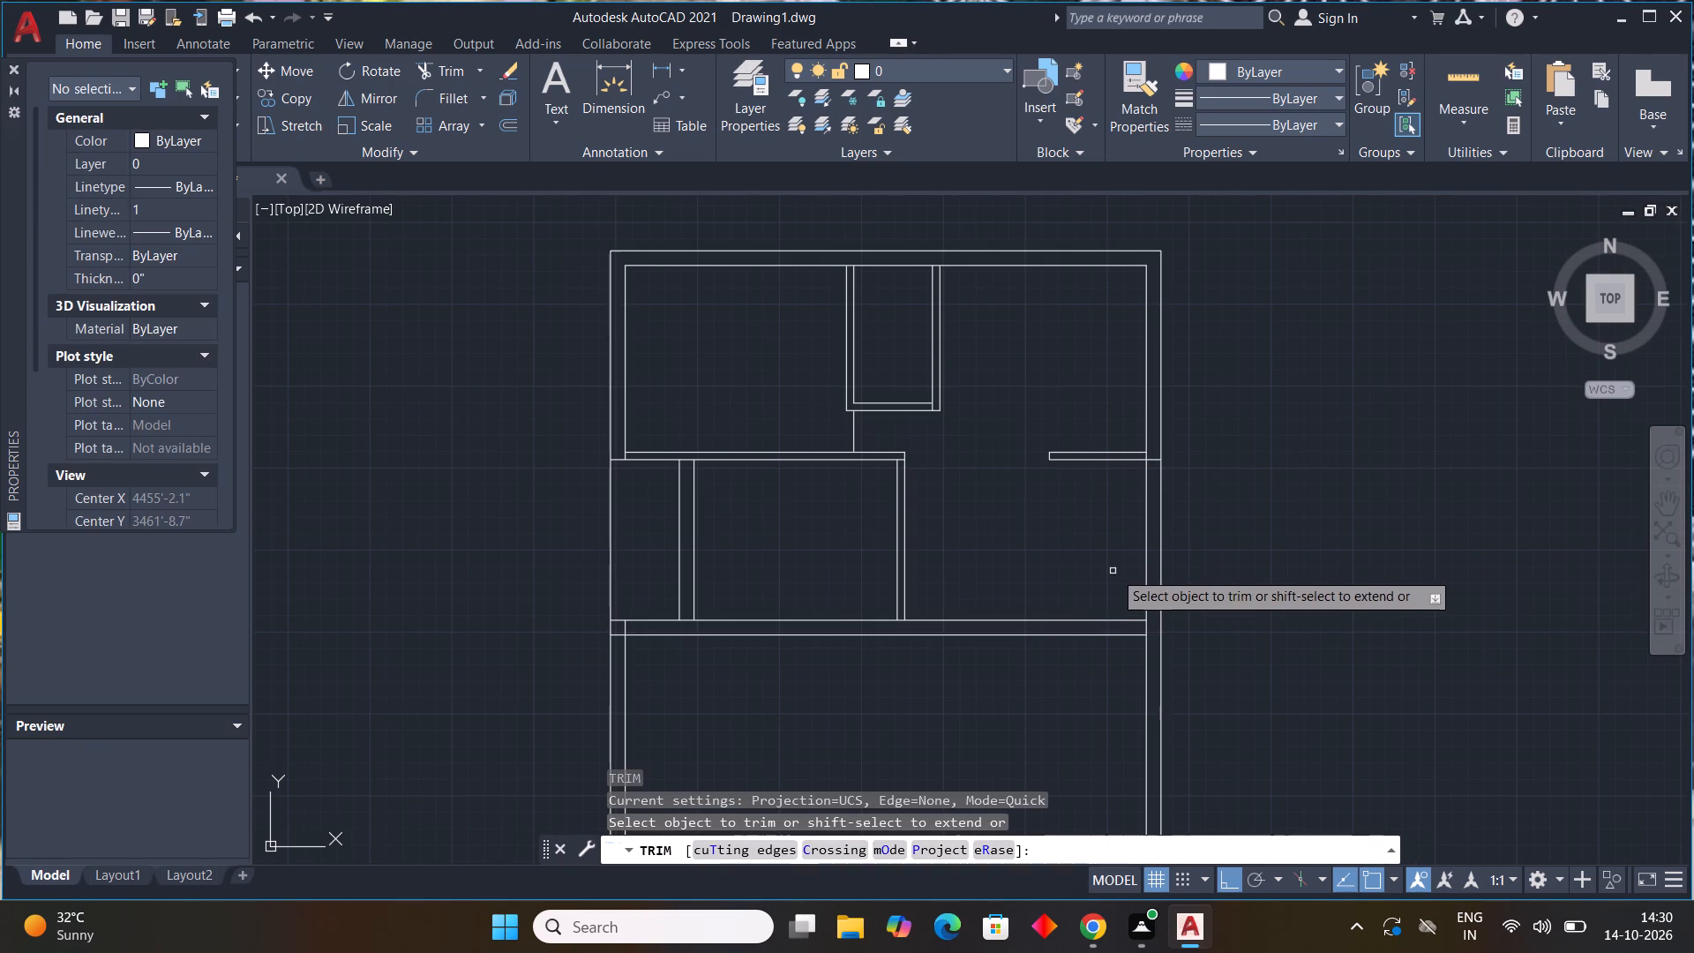
{"action": "left_click", "coordinate": [1147, 561]}
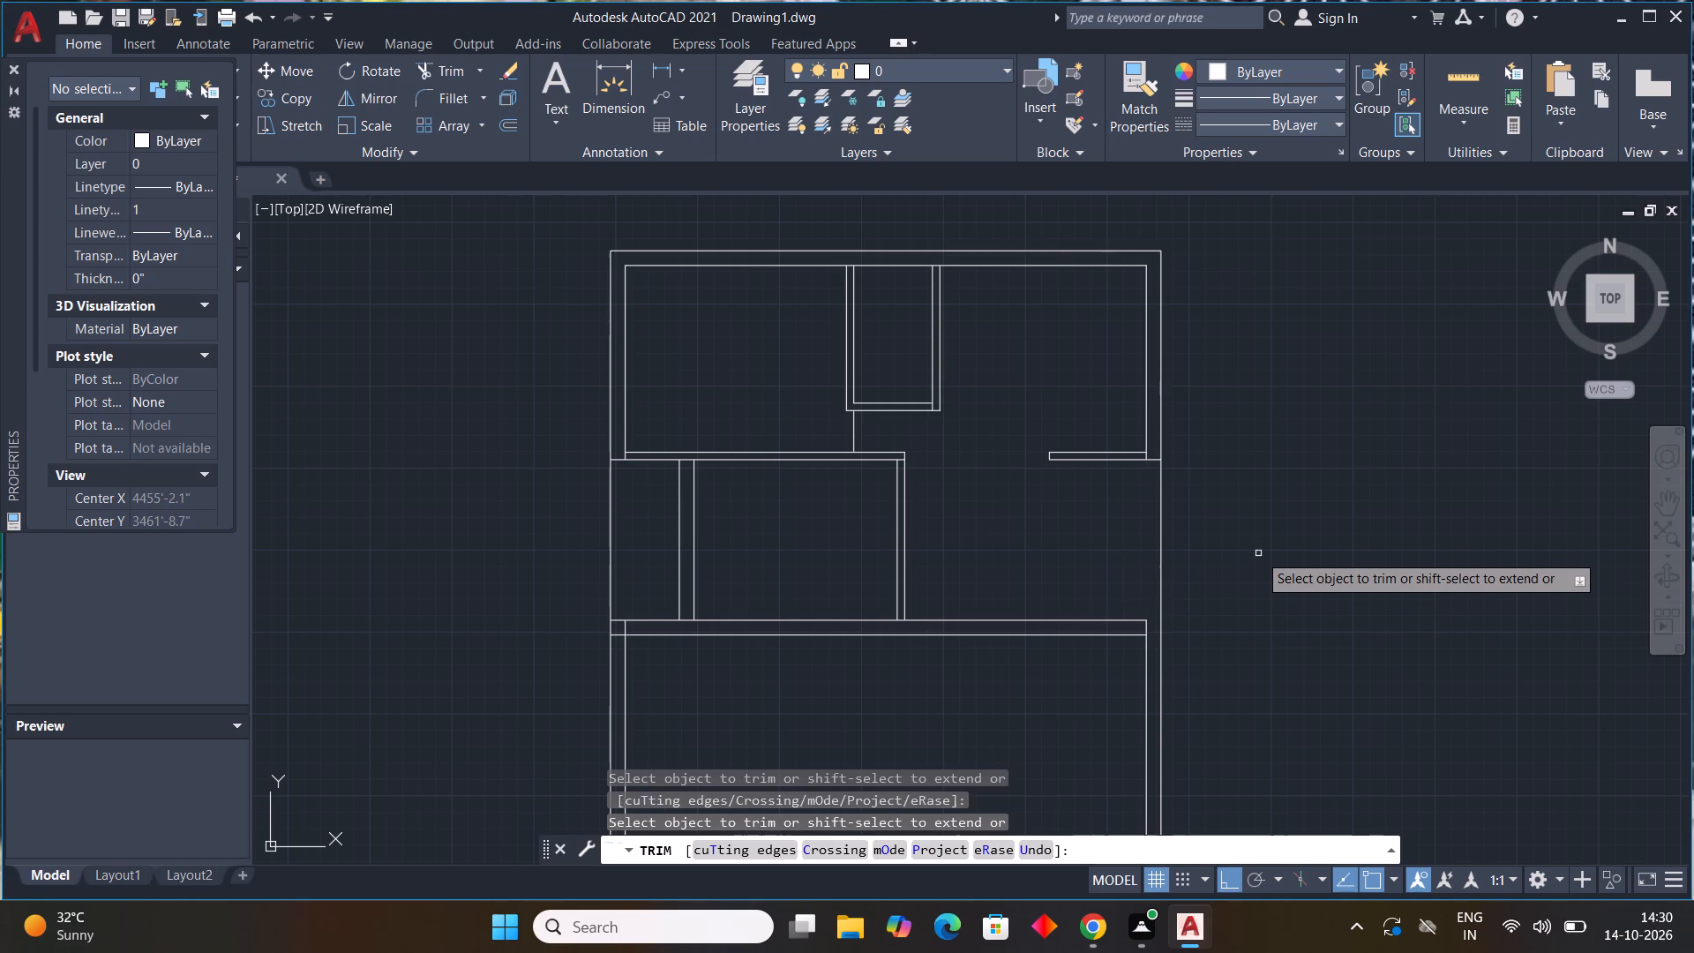
{"action": "key", "text": "Escape"}
Stretch the upper line of the horizontal wall below the middle band to the right wall's outer face.
{"action": "scroll", "coordinate": [1188, 642], "scroll_direction": "up", "scroll_amount": 2}
{"action": "left_click", "coordinate": [1049, 586]}
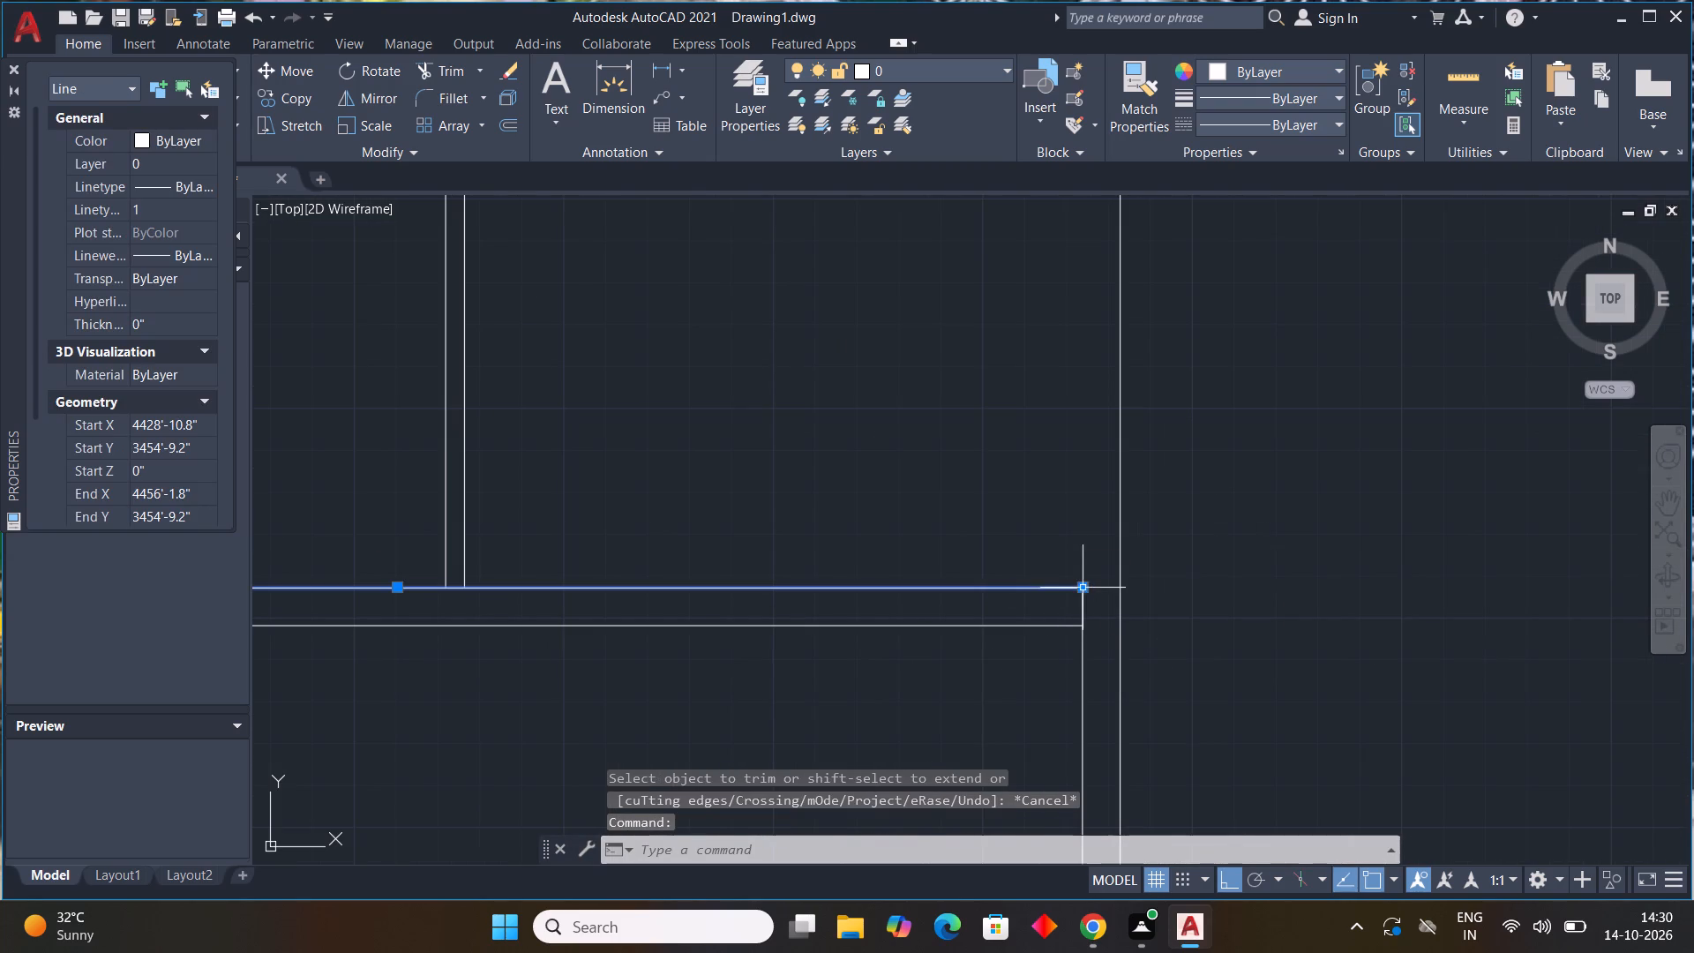
{"action": "left_click", "coordinate": [1087, 585]}
{"action": "left_click", "coordinate": [1123, 590]}
{"action": "key", "text": "Escape"}
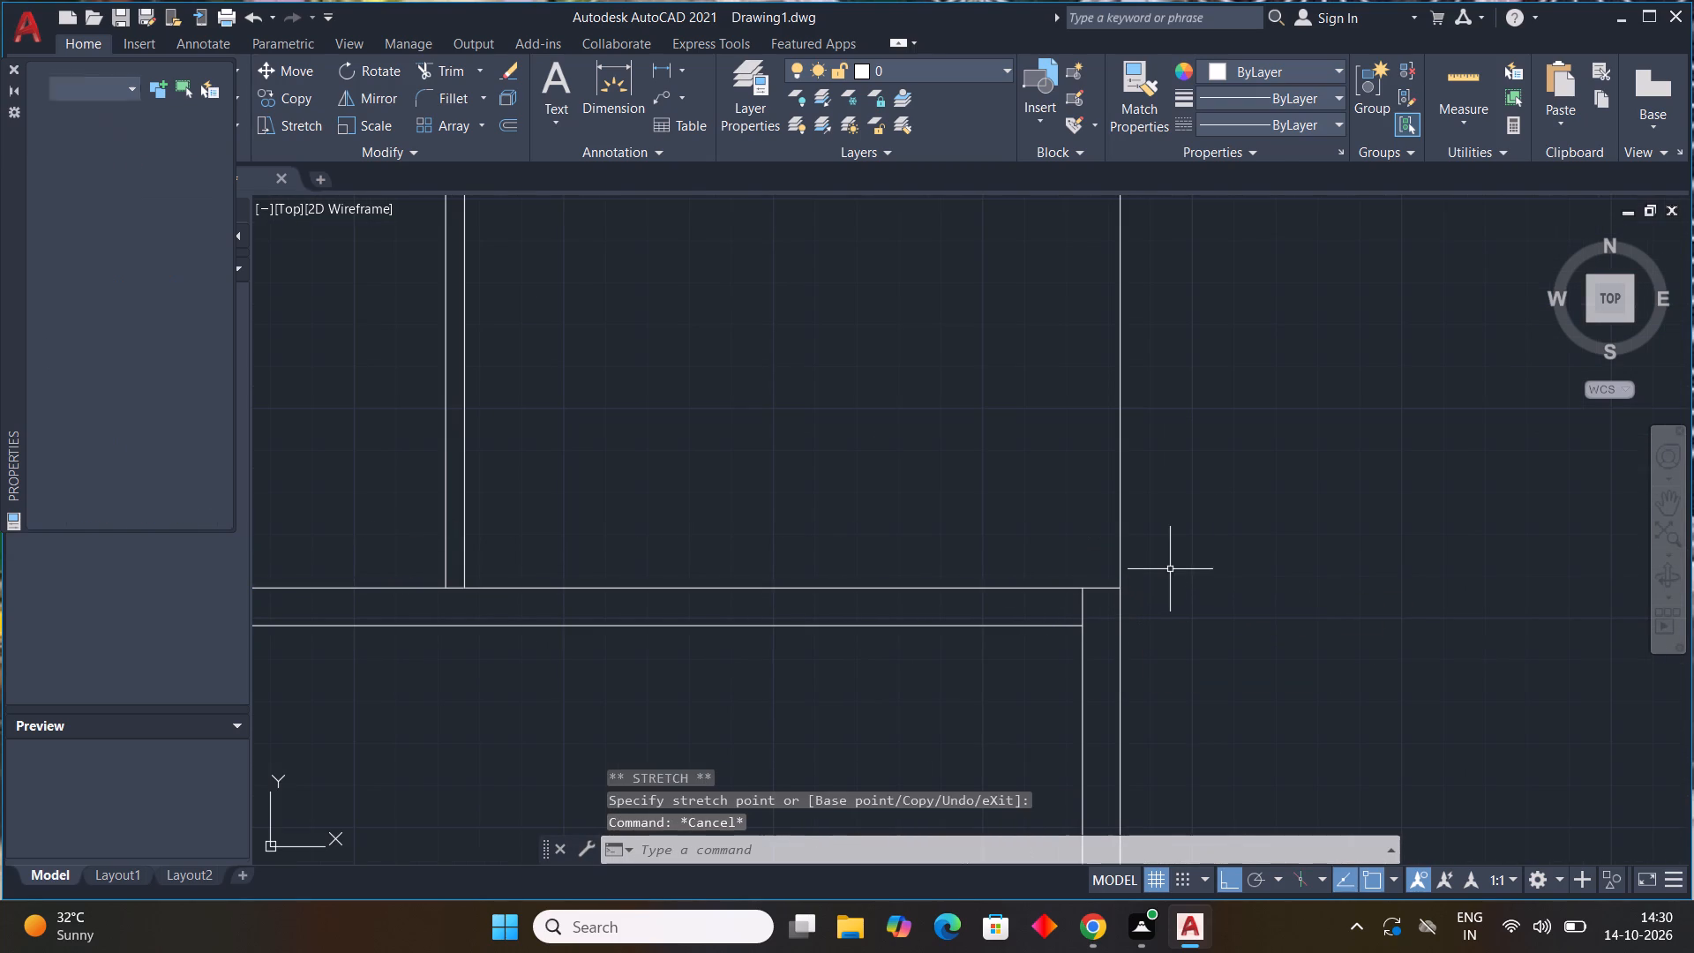
{"action": "key", "text": "Escape"}
Offset the right wall's outer line 3' inward.
{"action": "scroll", "coordinate": [1173, 569], "scroll_direction": "down", "scroll_amount": 4}
{"action": "type", "text": "off"}
{"action": "key", "text": "space"}
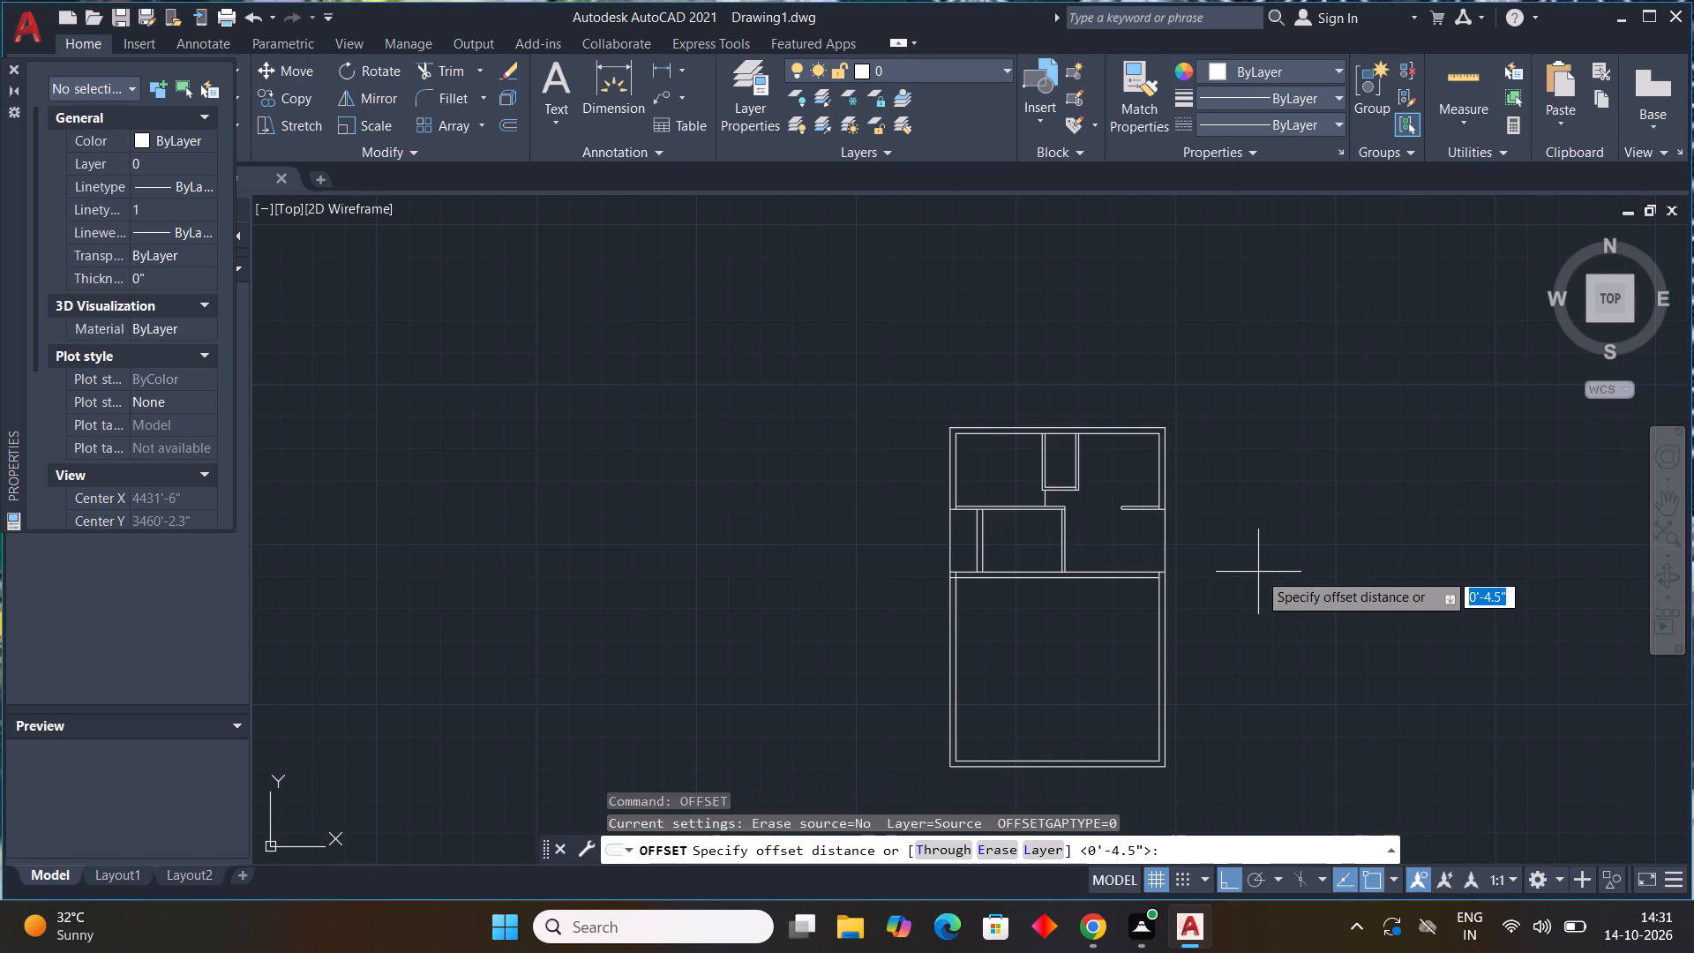
{"action": "type", "text": "3'"}
{"action": "key", "text": "Return"}
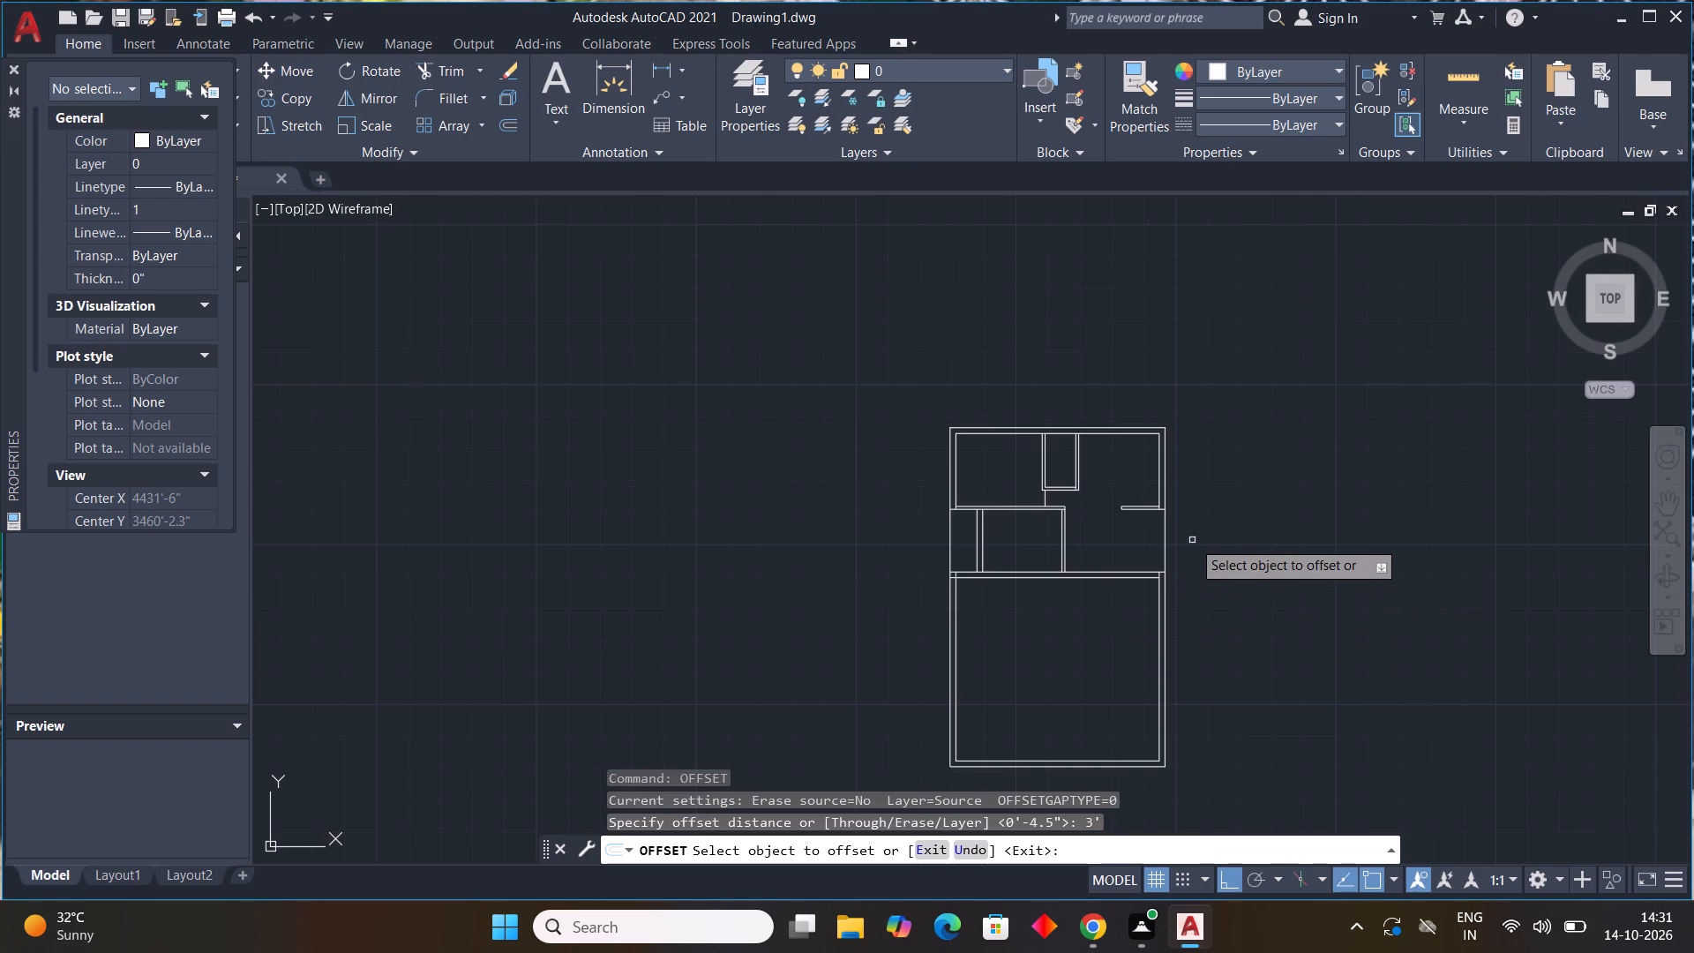
{"action": "scroll", "coordinate": [1191, 539], "scroll_direction": "up", "scroll_amount": 3}
{"action": "left_click", "coordinate": [1086, 552]}
{"action": "left_click", "coordinate": [1034, 558]}
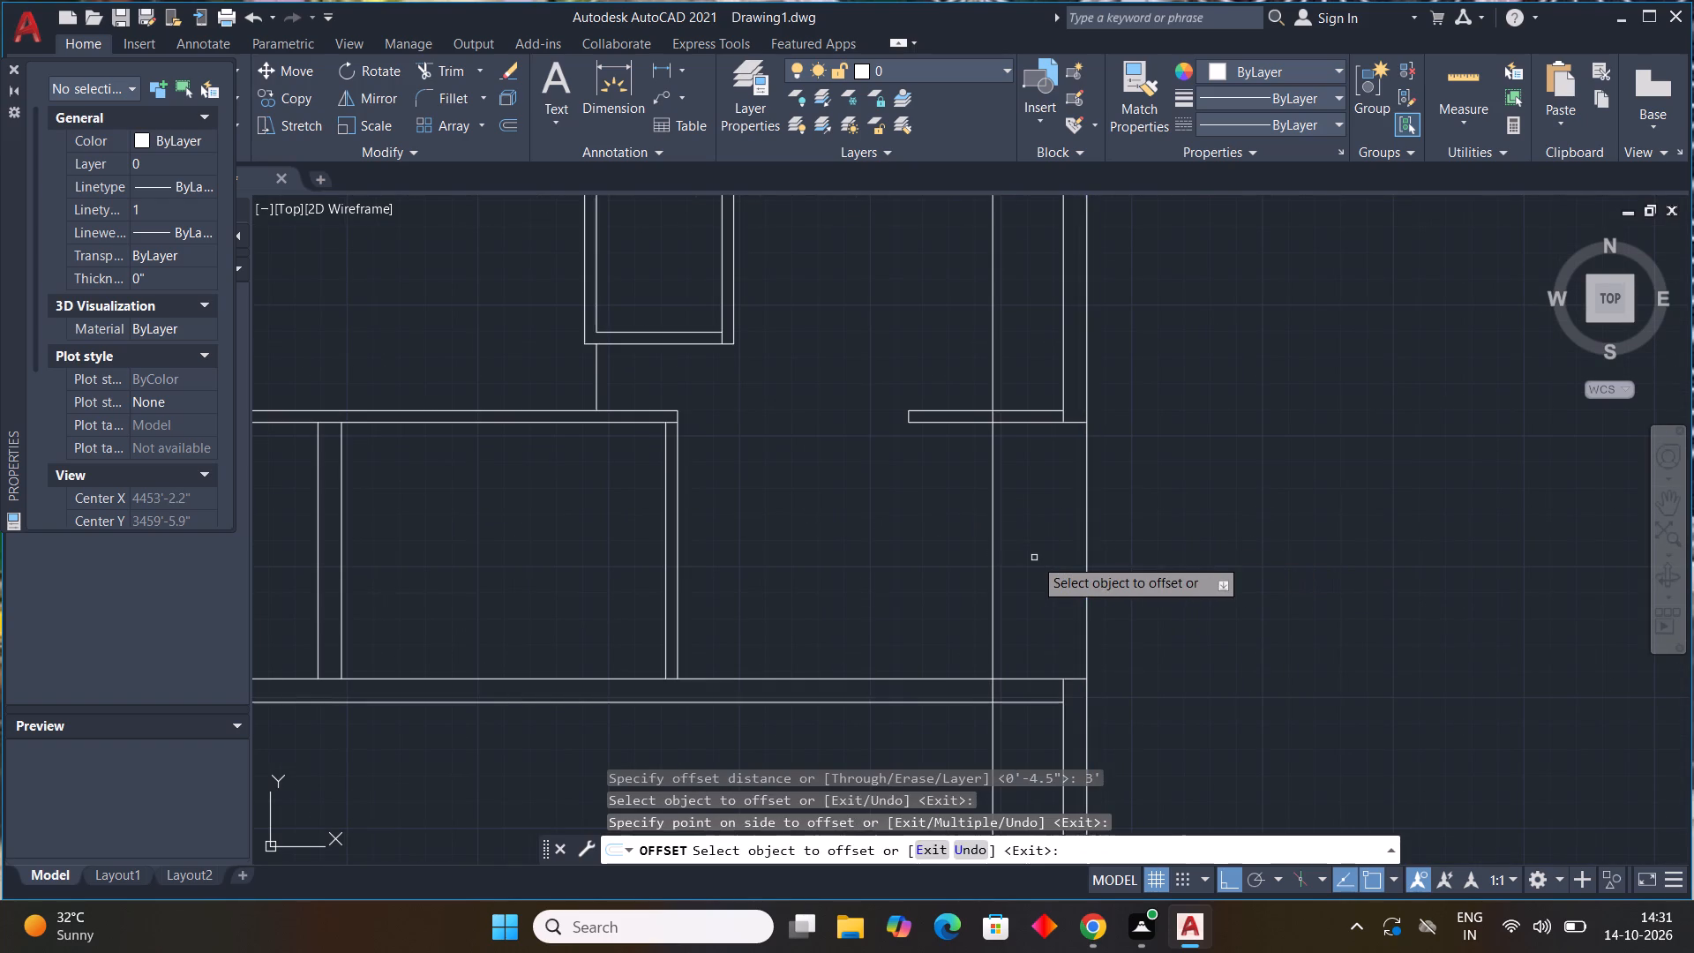
{"action": "key", "text": "Escape"}
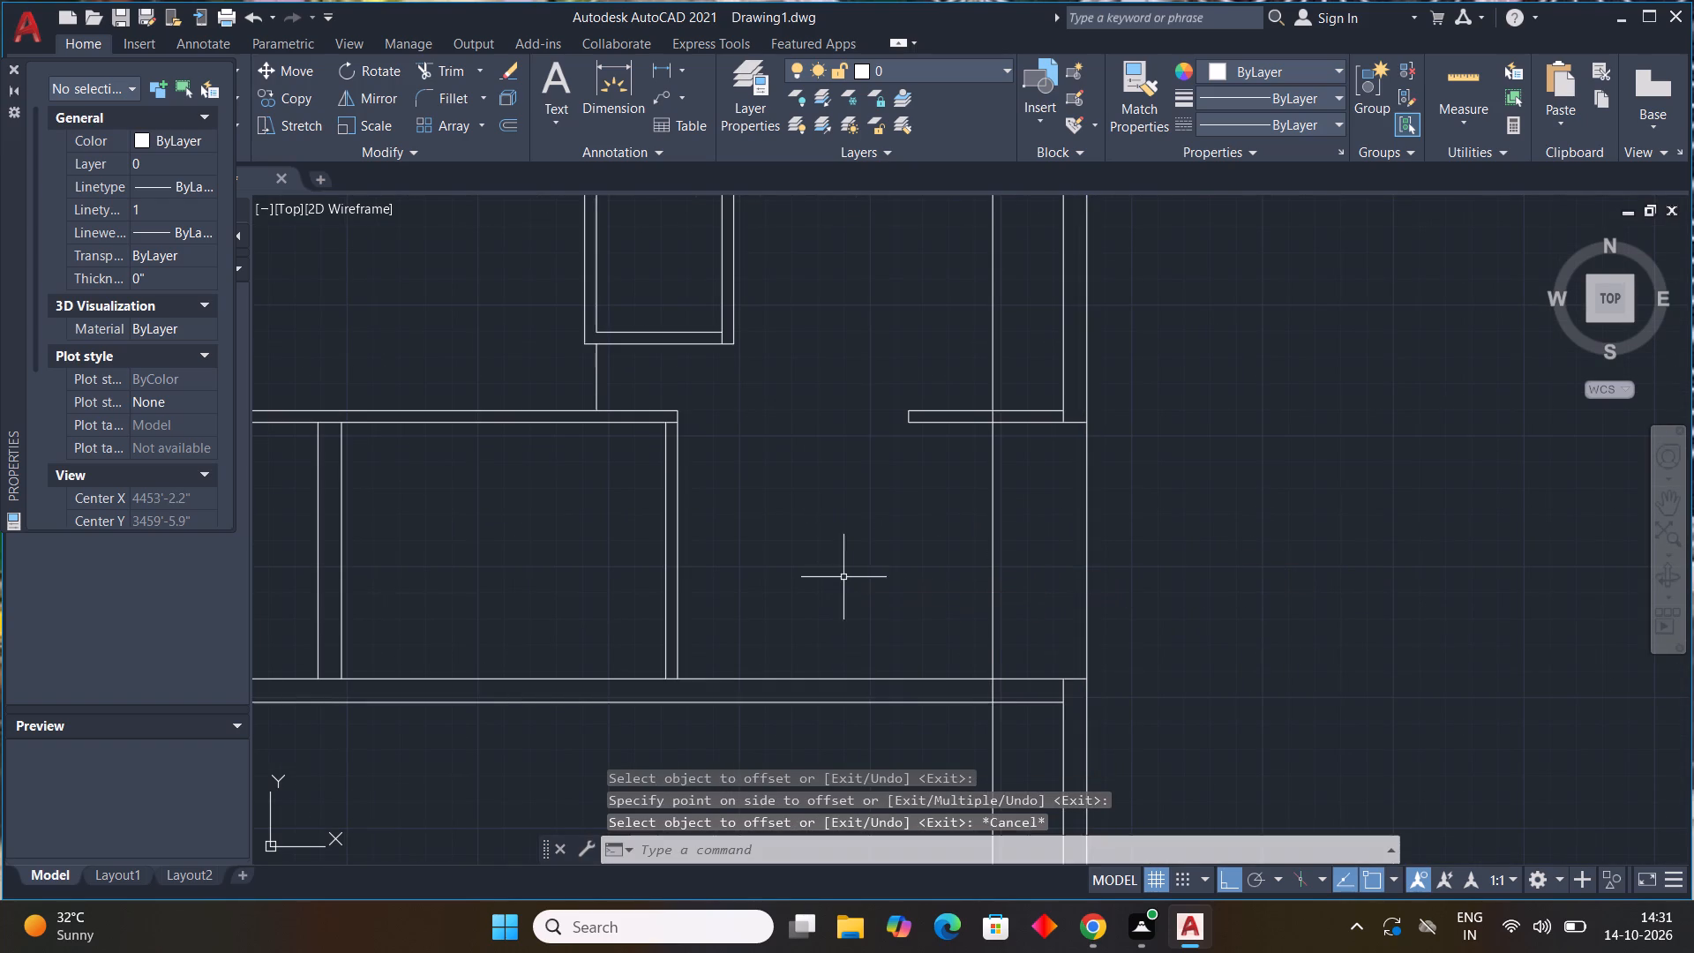
Offset the new vertical line another 9" inward to form a wall.
{"action": "key", "text": "space"}
{"action": "type", "text": "9\""}
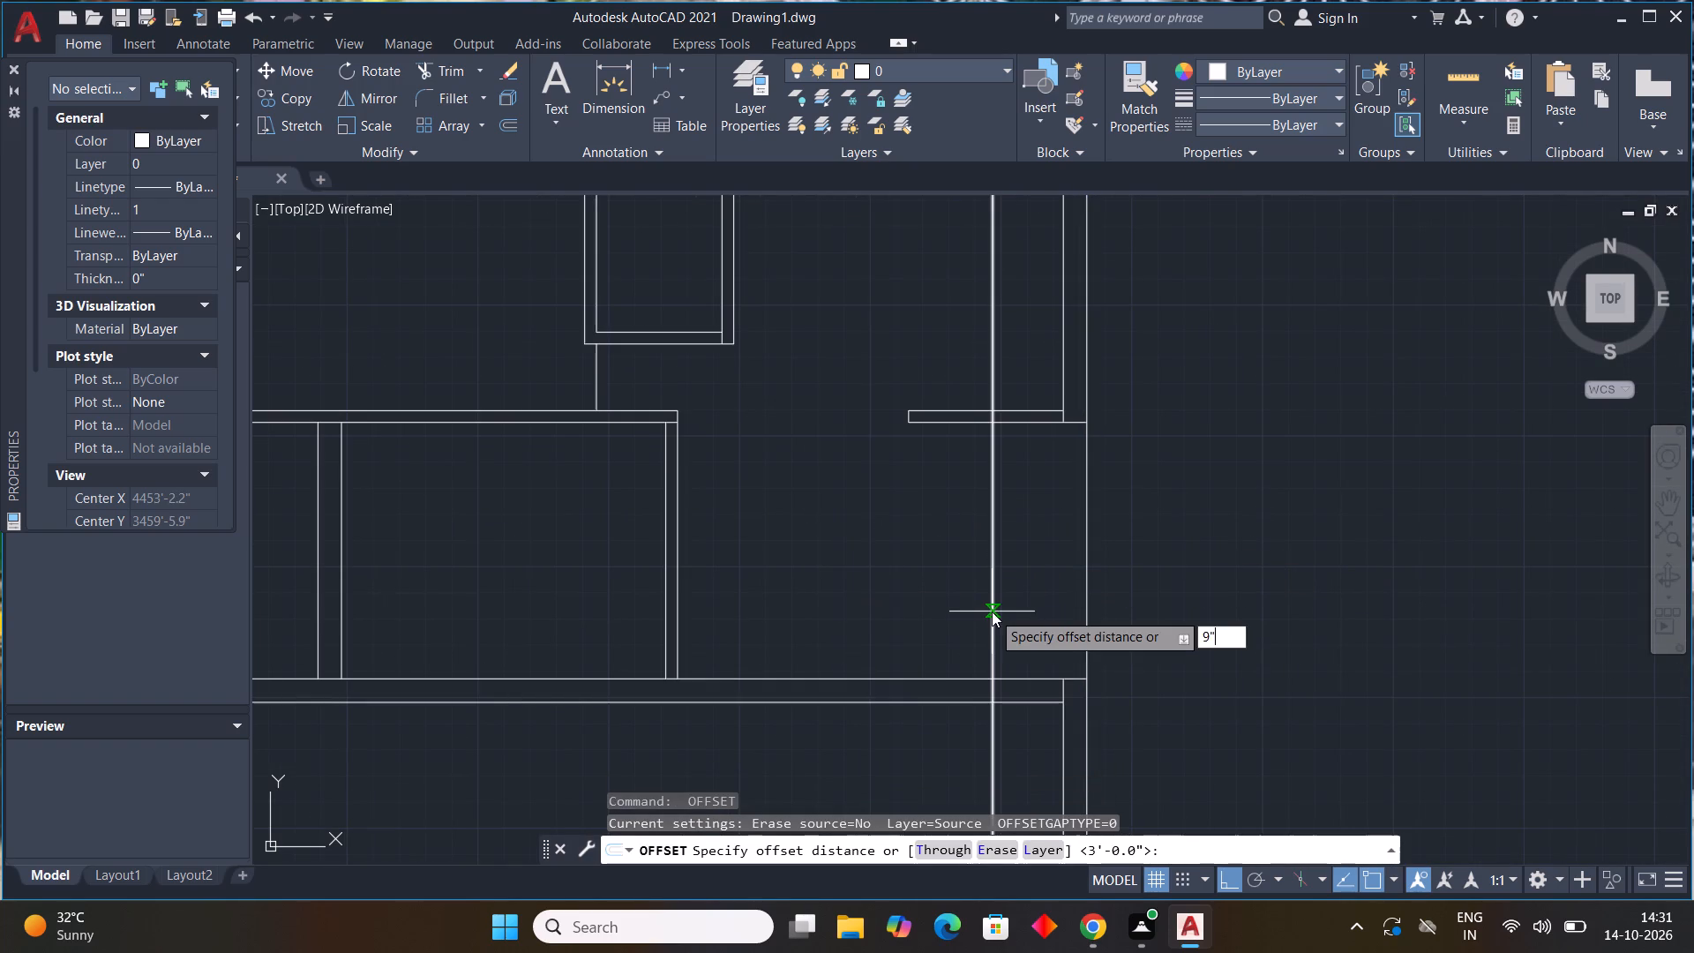
{"action": "key", "text": "Return"}
{"action": "left_click", "coordinate": [990, 596]}
{"action": "left_click", "coordinate": [937, 588]}
{"action": "key", "text": "Escape"}
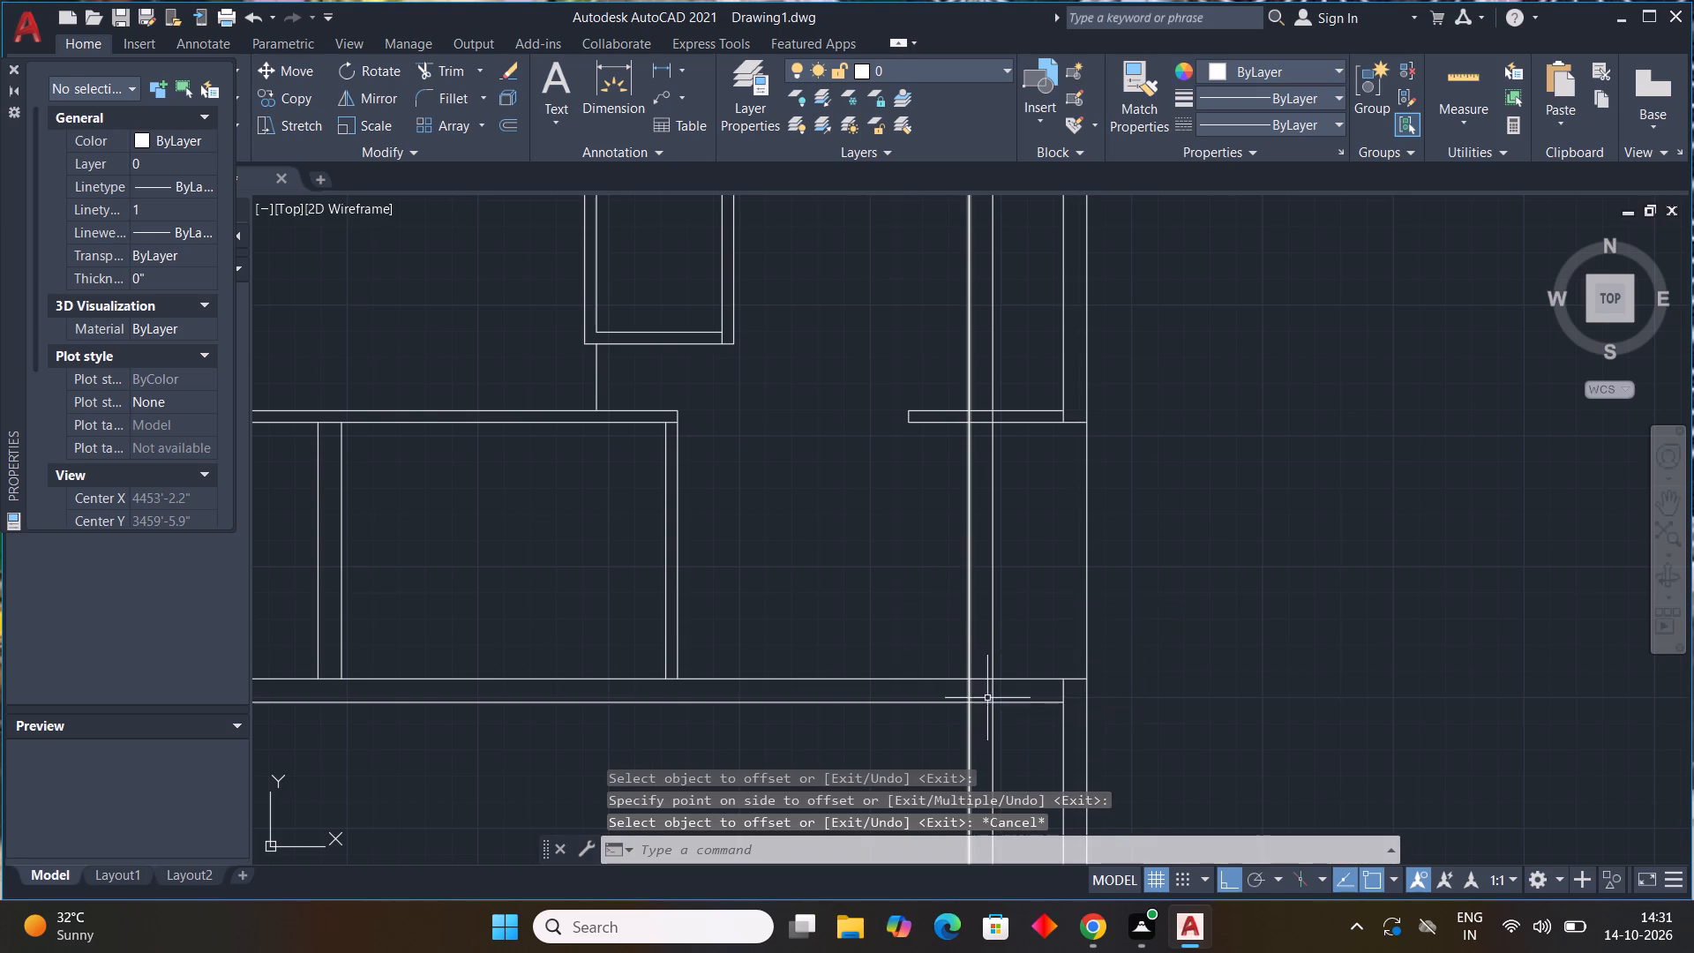
{"action": "key", "text": "Escape"}
{"action": "key", "text": "Escape"}
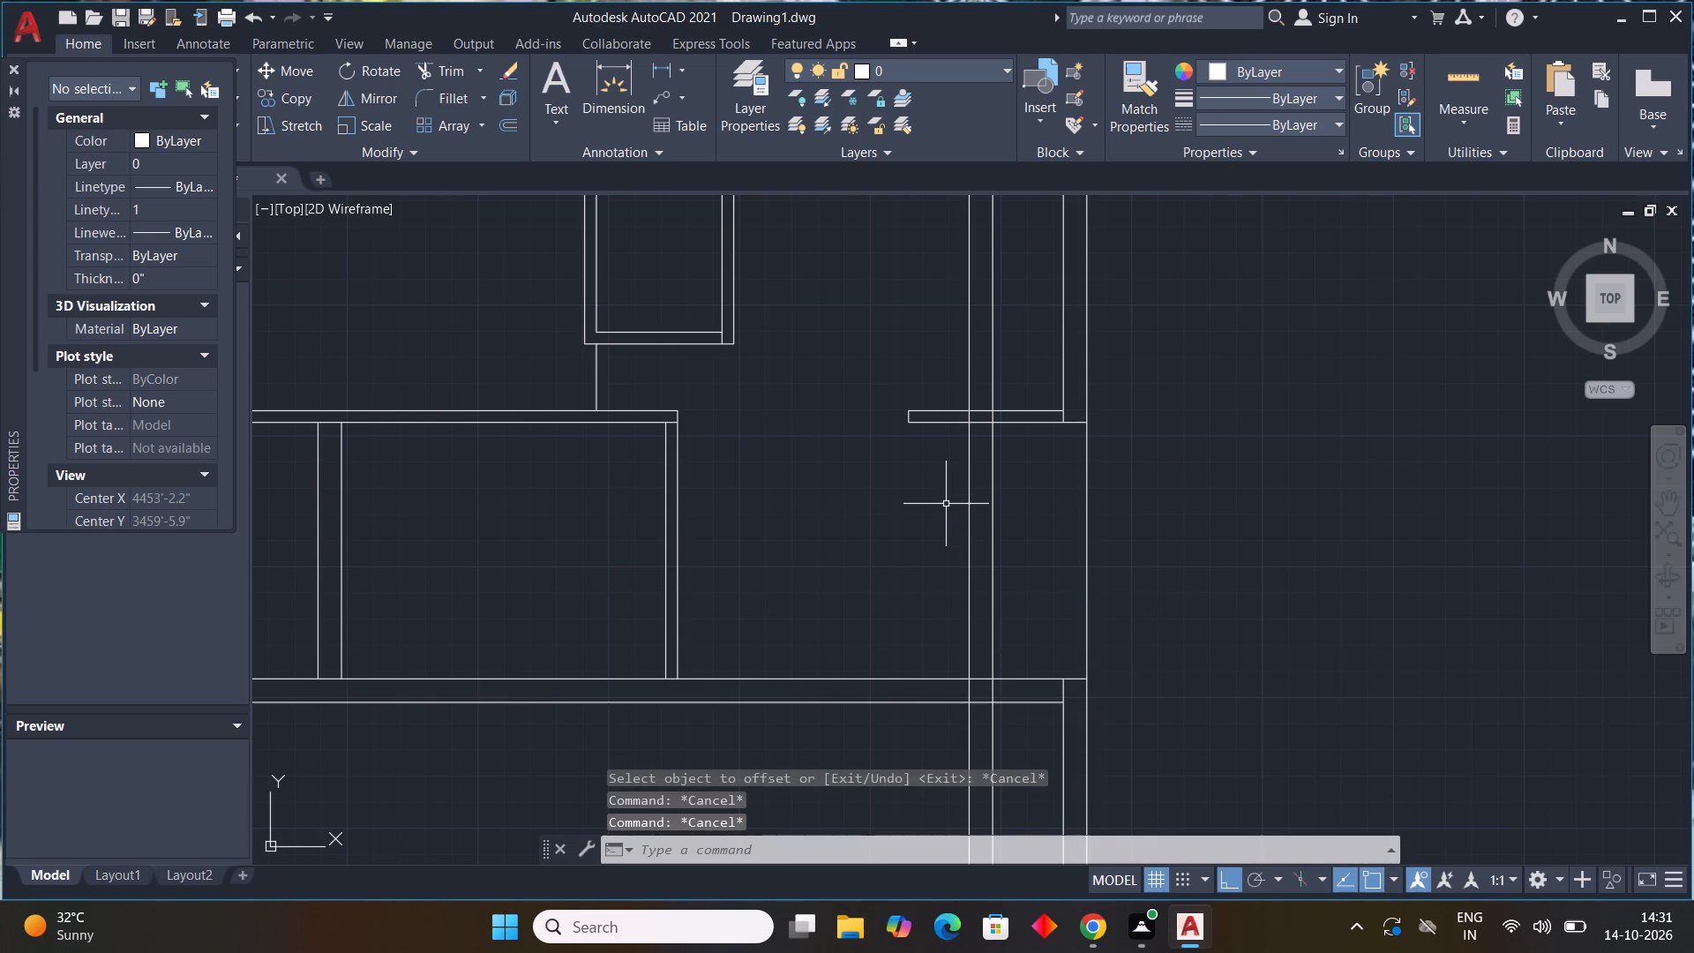
Trim both new vertical wall lines above the short right partition, including the pieces inside the top wall and the partition.
{"action": "type", "text": "tr"}
{"action": "key", "text": "space"}
{"action": "middle_click_drag", "start_coordinate": [965, 445], "coordinate": [903, 627]}
{"action": "left_click_drag", "start_coordinate": [865, 522], "coordinate": [913, 509]}
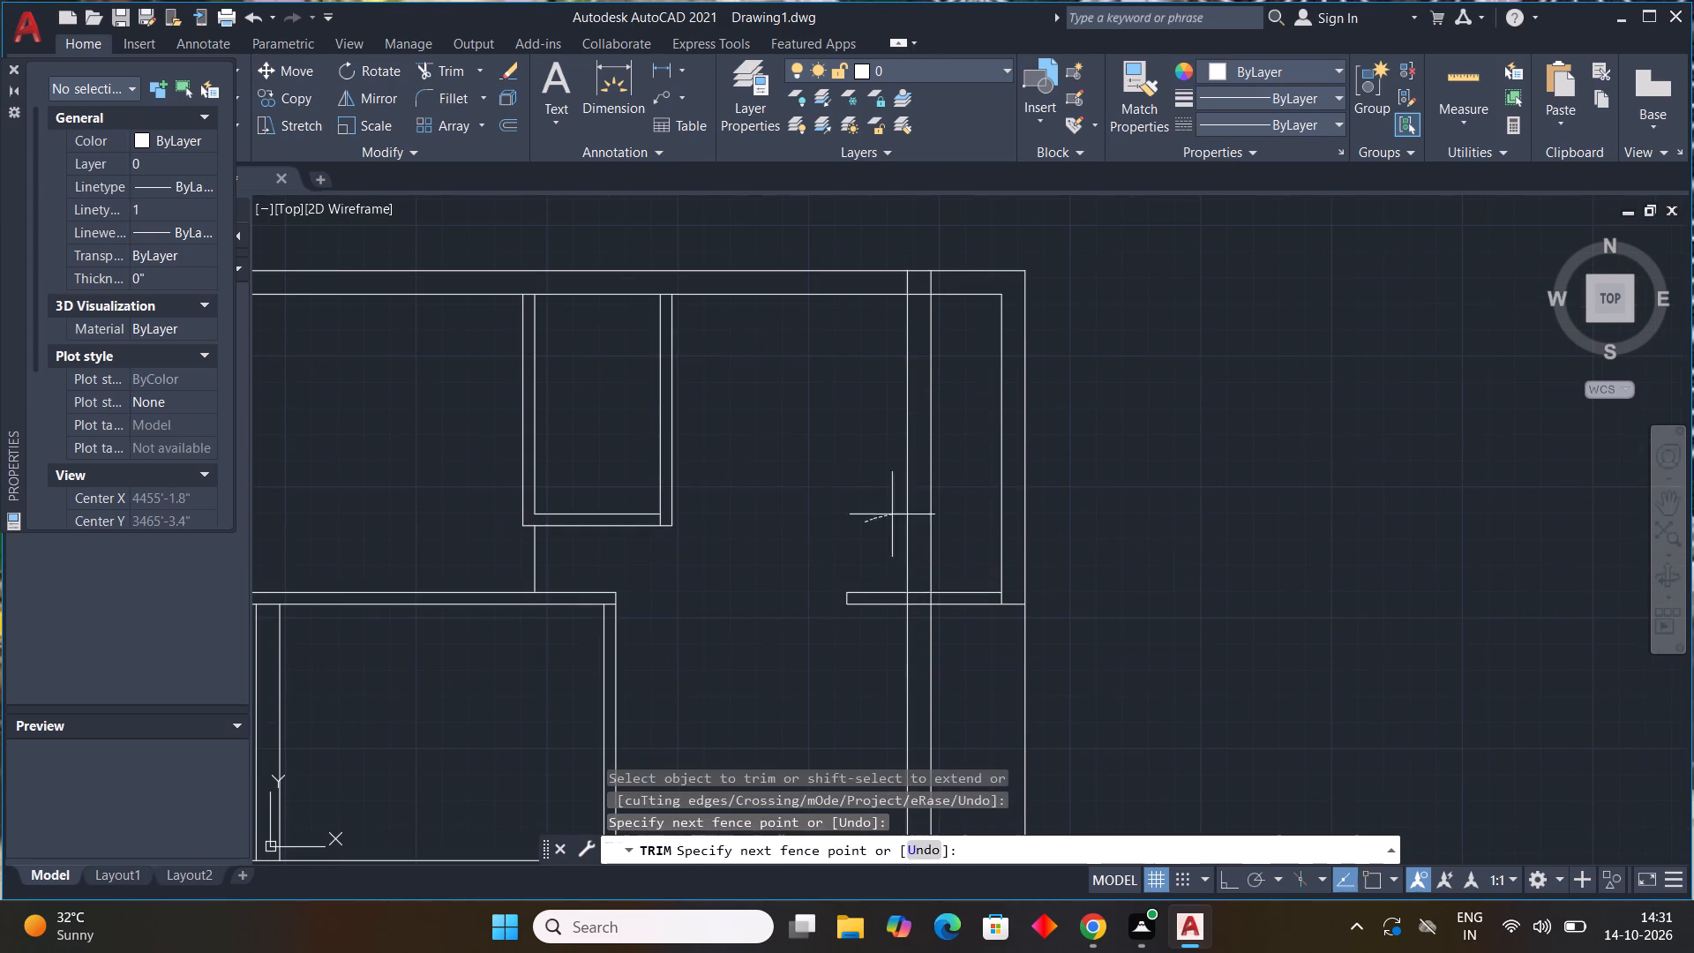
{"action": "left_click_drag", "start_coordinate": [913, 509], "coordinate": [959, 494]}
{"action": "scroll", "coordinate": [900, 305], "scroll_direction": "up", "scroll_amount": 3}
{"action": "left_click_drag", "start_coordinate": [893, 230], "coordinate": [1072, 209]}
{"action": "scroll", "coordinate": [1081, 242], "scroll_direction": "down", "scroll_amount": 4}
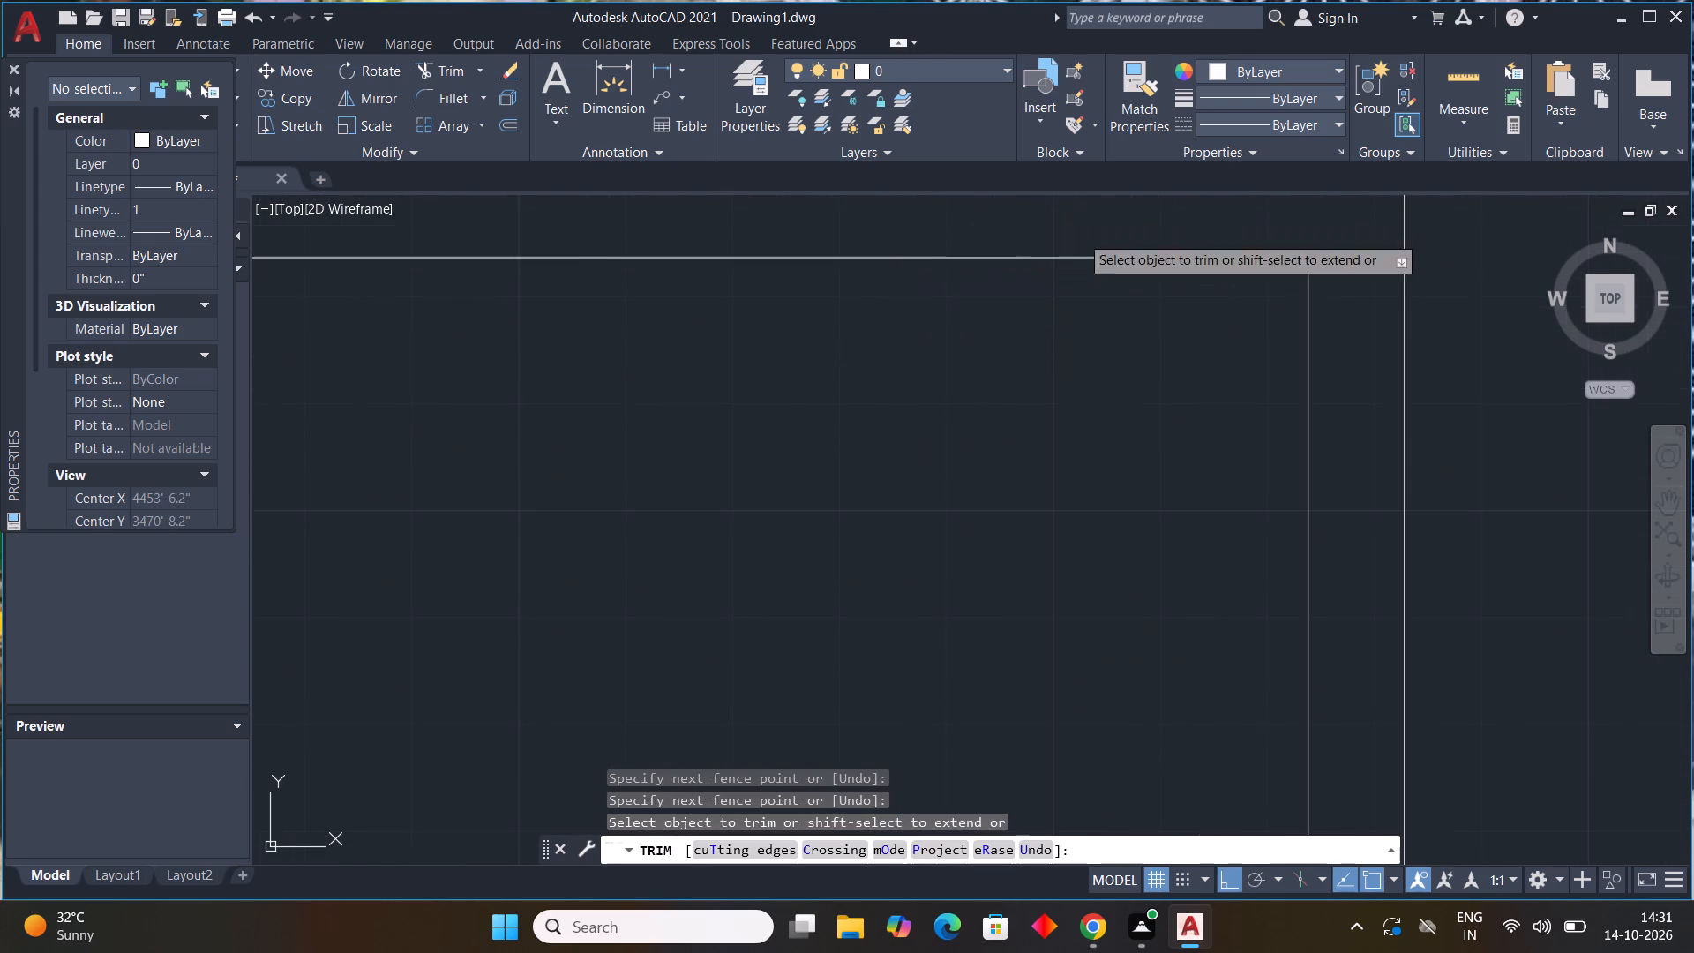
{"action": "middle_click_drag", "start_coordinate": [1035, 487], "coordinate": [974, 392]}
{"action": "scroll", "coordinate": [1003, 356], "scroll_direction": "up", "scroll_amount": 3}
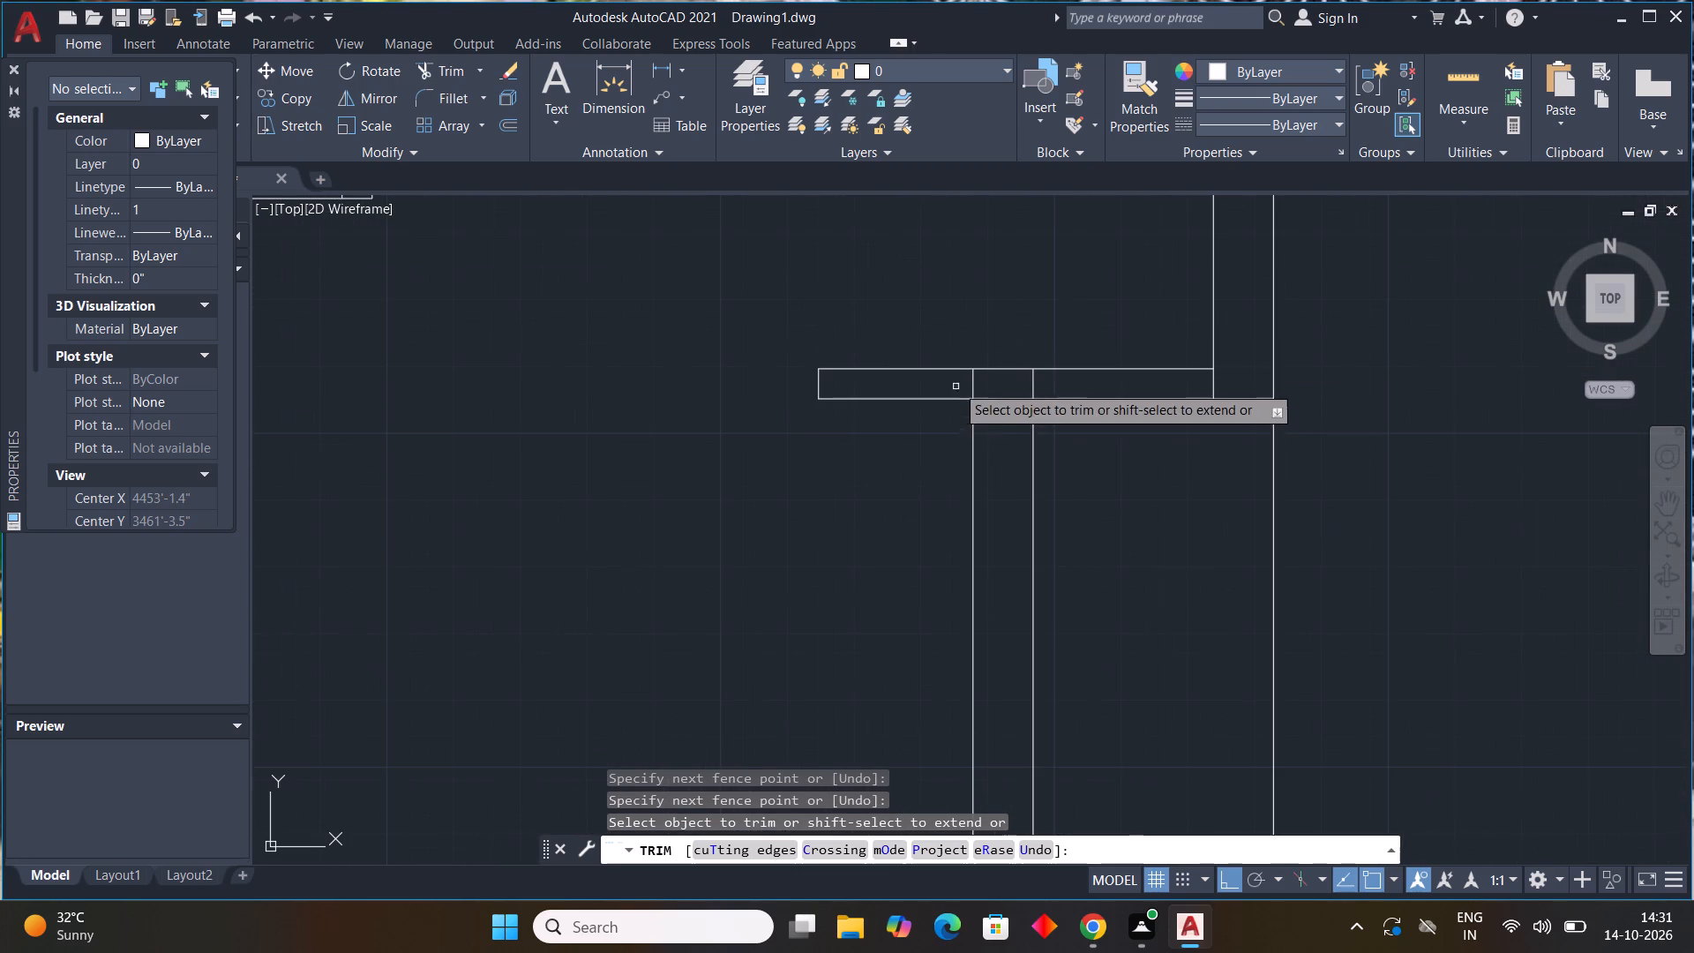
{"action": "left_click_drag", "start_coordinate": [957, 382], "coordinate": [1080, 387]}
Trim both new vertical wall lines below the horizontal wall under the middle band.
{"action": "middle_click_drag", "start_coordinate": [1033, 573], "coordinate": [989, 317]}
{"action": "scroll", "coordinate": [1038, 519], "scroll_direction": "down", "scroll_amount": 1}
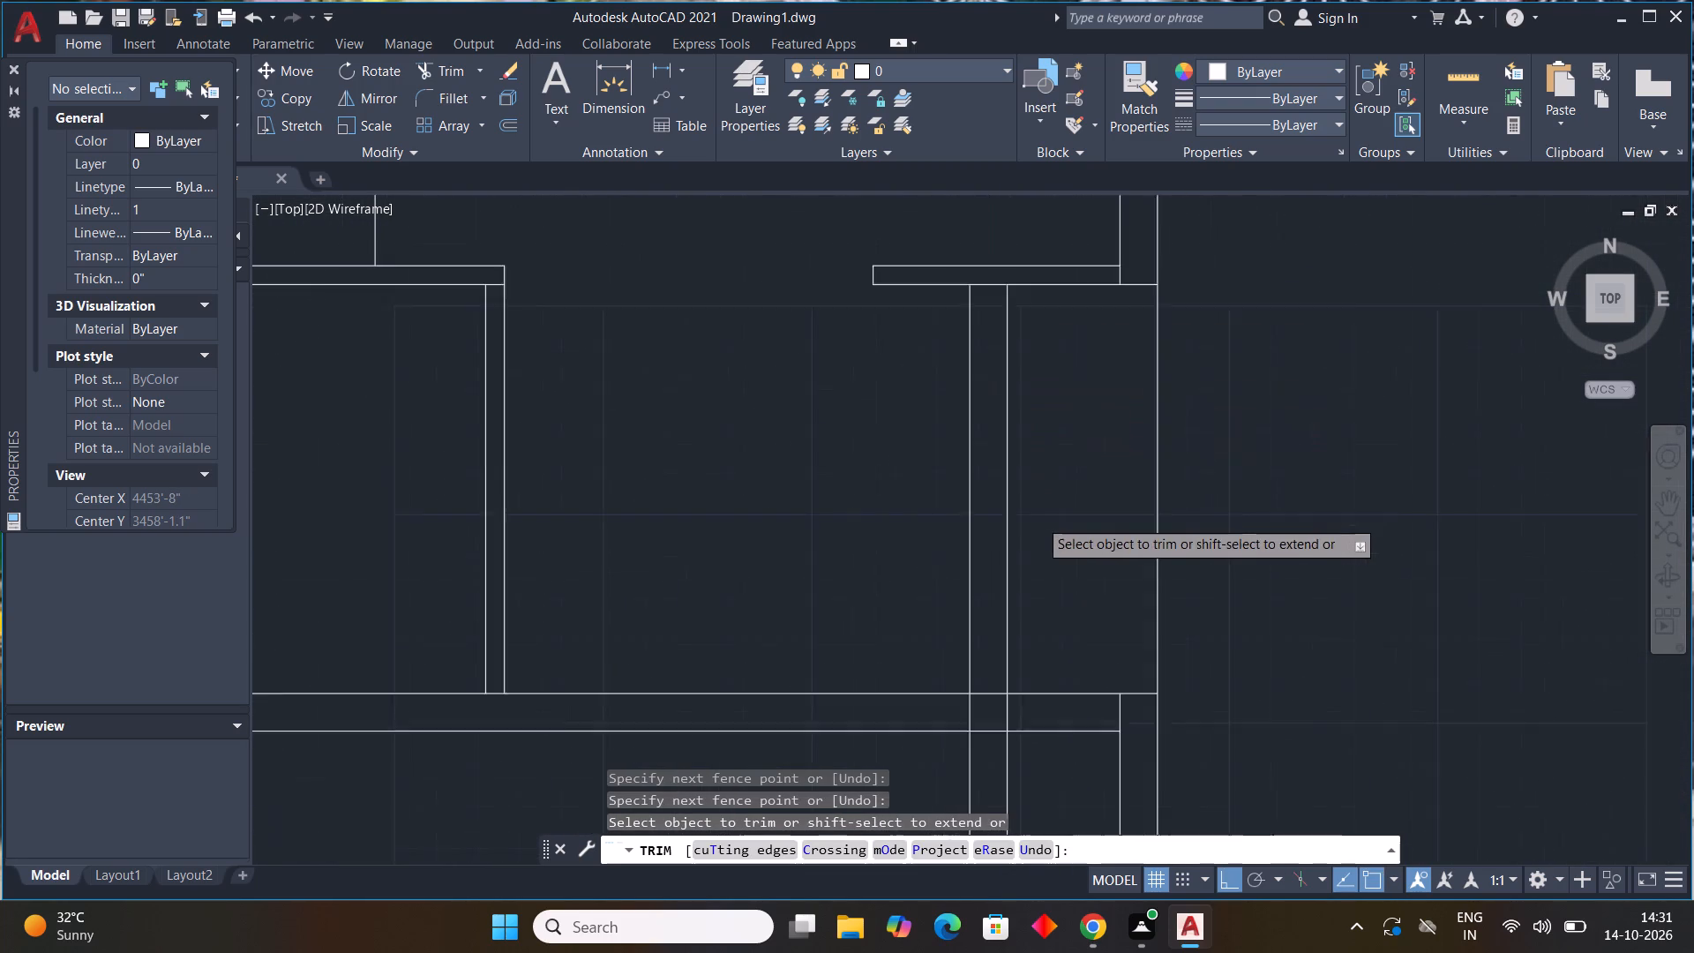
{"action": "scroll", "coordinate": [1038, 519], "scroll_direction": "down", "scroll_amount": 1}
{"action": "middle_click_drag", "start_coordinate": [999, 717], "coordinate": [950, 570]}
{"action": "left_click_drag", "start_coordinate": [880, 592], "coordinate": [970, 593]}
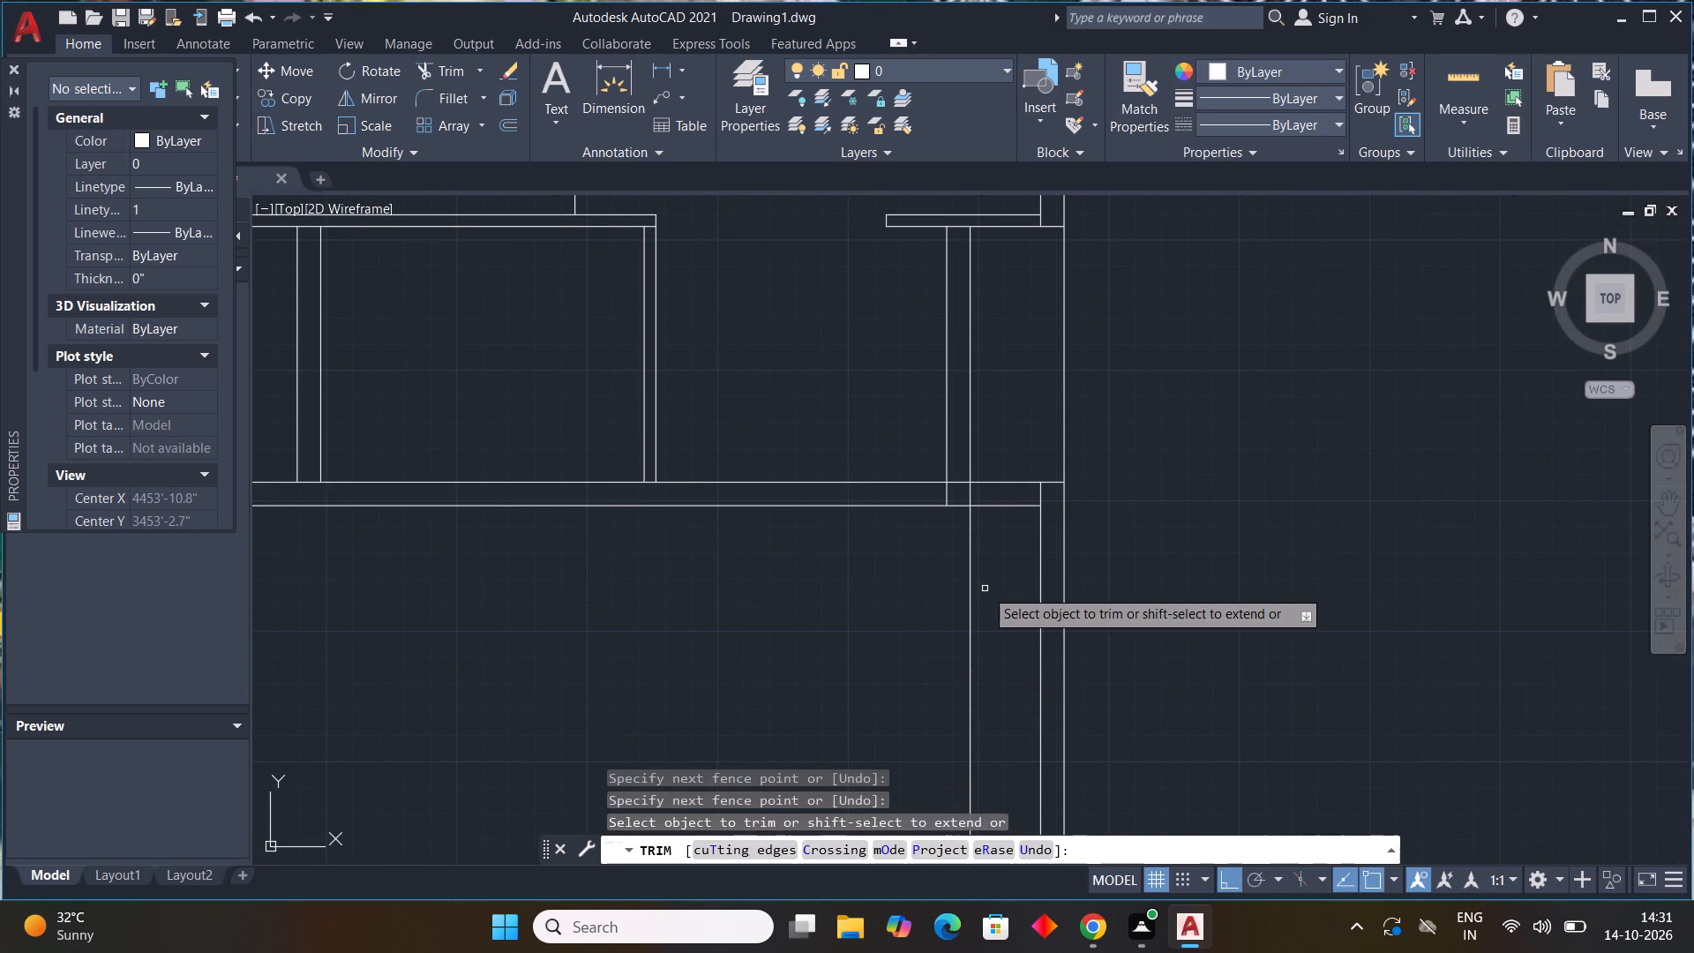
{"action": "left_click_drag", "start_coordinate": [957, 596], "coordinate": [993, 585]}
Open the new wall's junction with the horizontal wall below by trimming the stubs inside it and its upper line between them.
{"action": "scroll", "coordinate": [971, 566], "scroll_direction": "down", "scroll_amount": 1}
{"action": "middle_click_drag", "start_coordinate": [971, 566], "coordinate": [957, 646]}
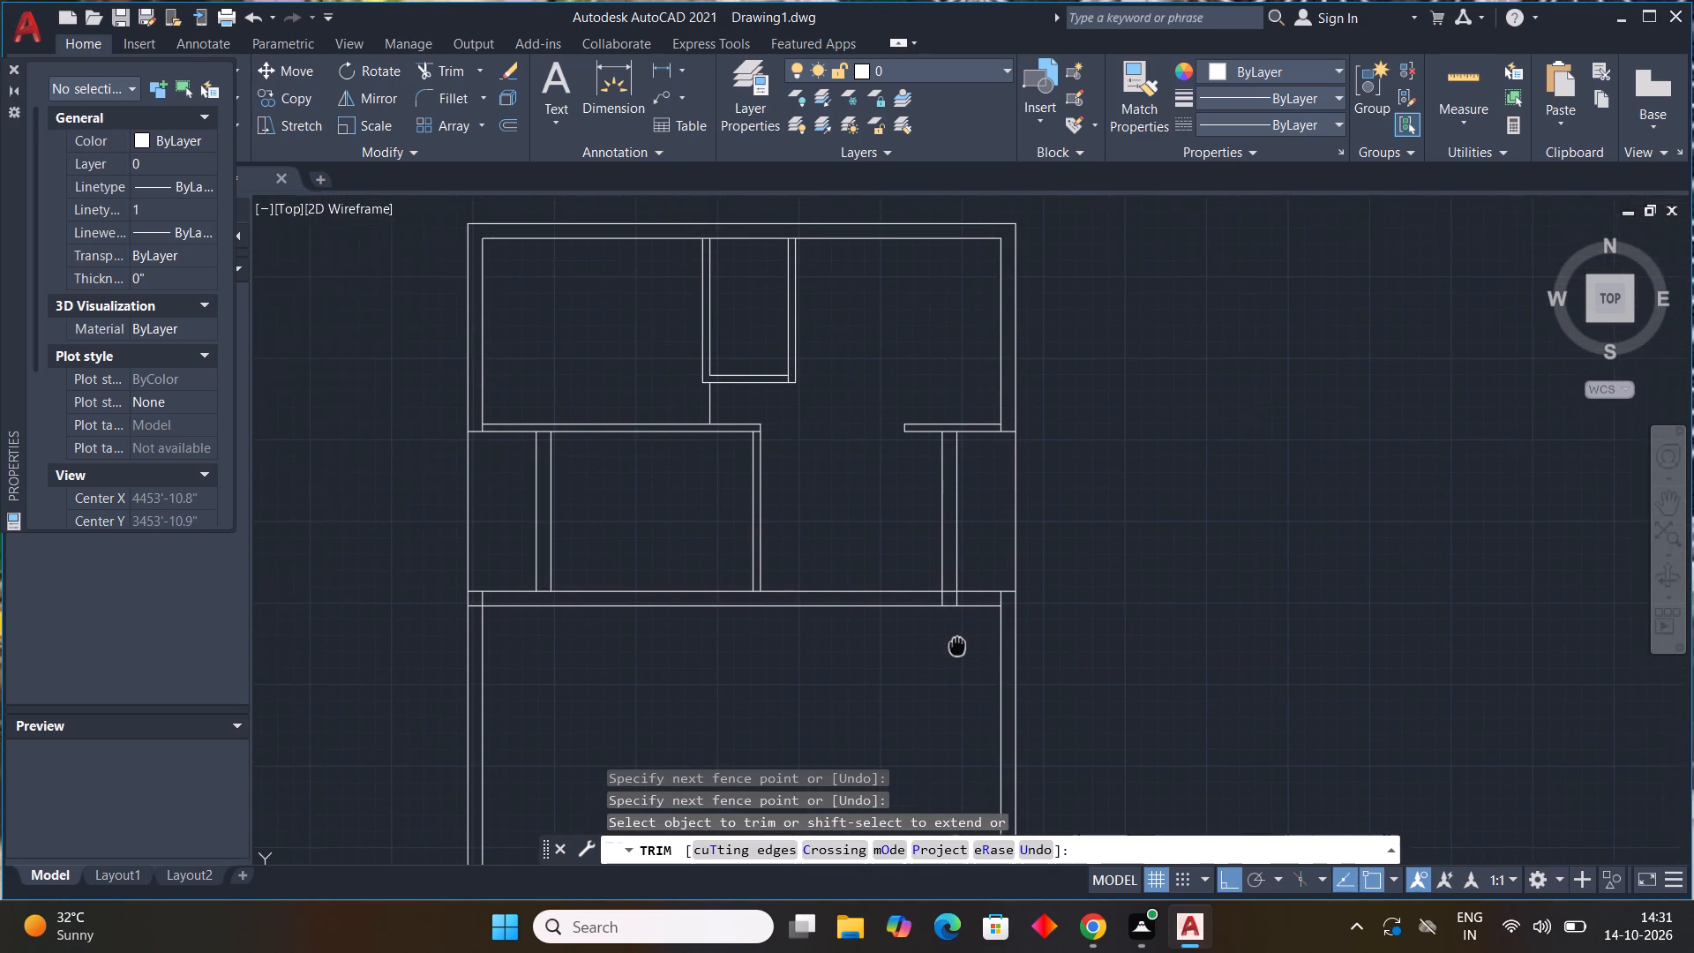
{"action": "middle_click_drag", "start_coordinate": [957, 646], "coordinate": [951, 671]}
{"action": "scroll", "coordinate": [954, 637], "scroll_direction": "up", "scroll_amount": 1}
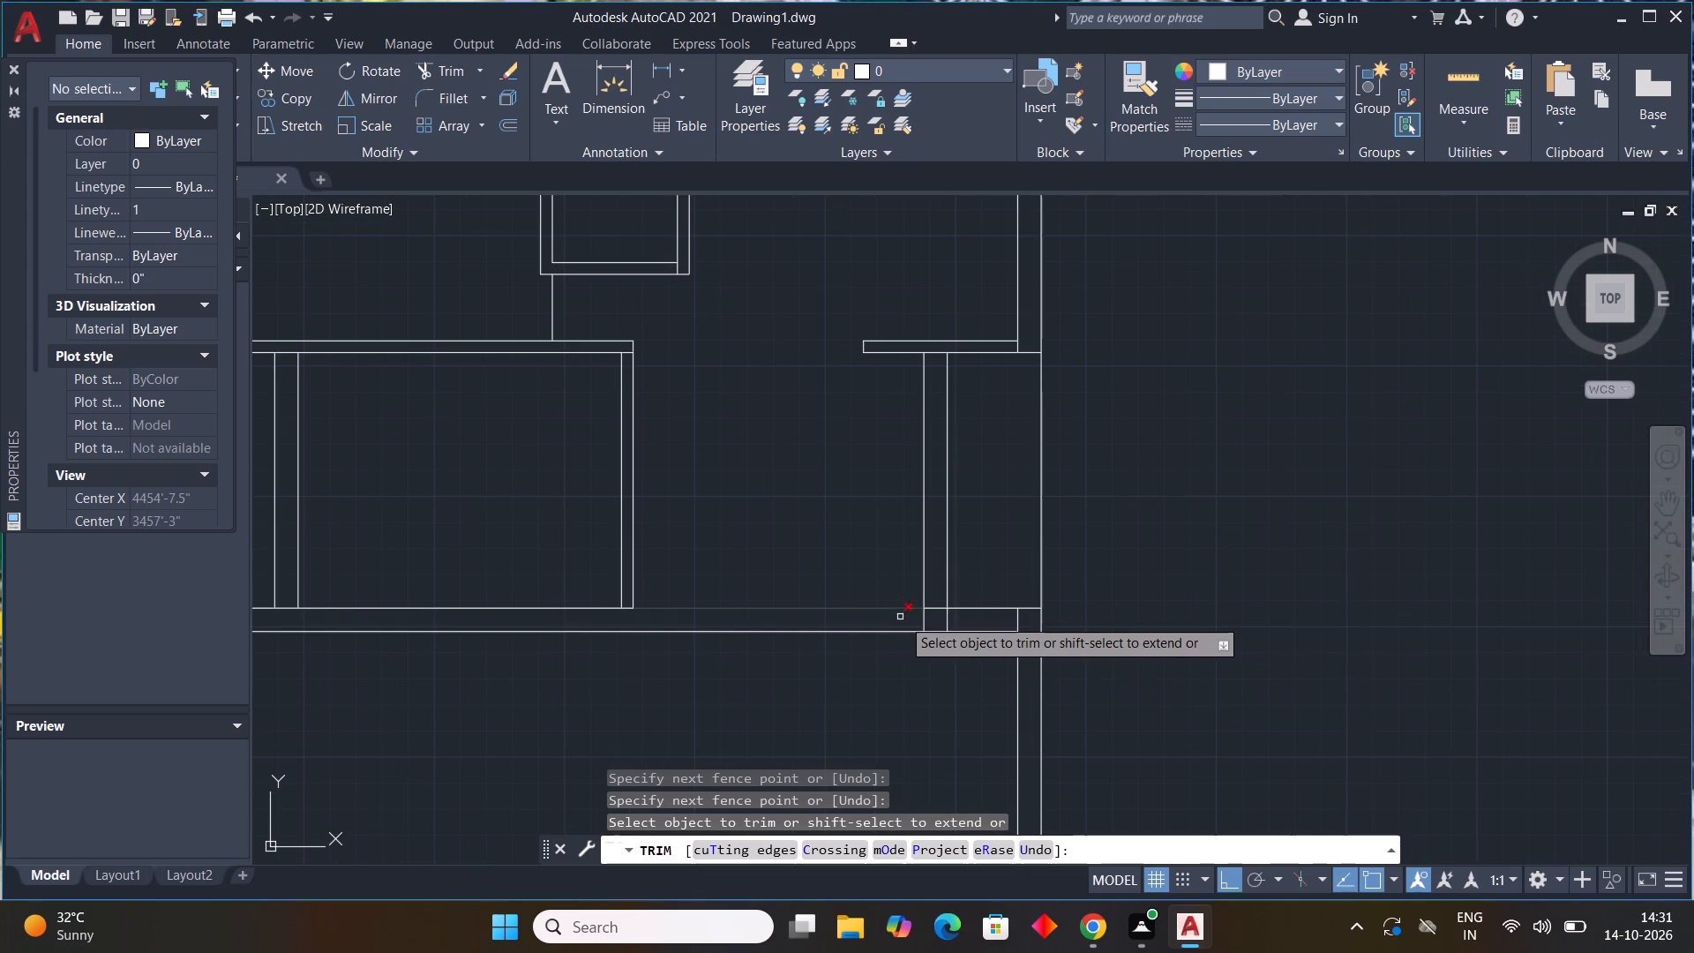
{"action": "left_click_drag", "start_coordinate": [903, 619], "coordinate": [961, 614]}
{"action": "left_click_drag", "start_coordinate": [937, 619], "coordinate": [939, 581]}
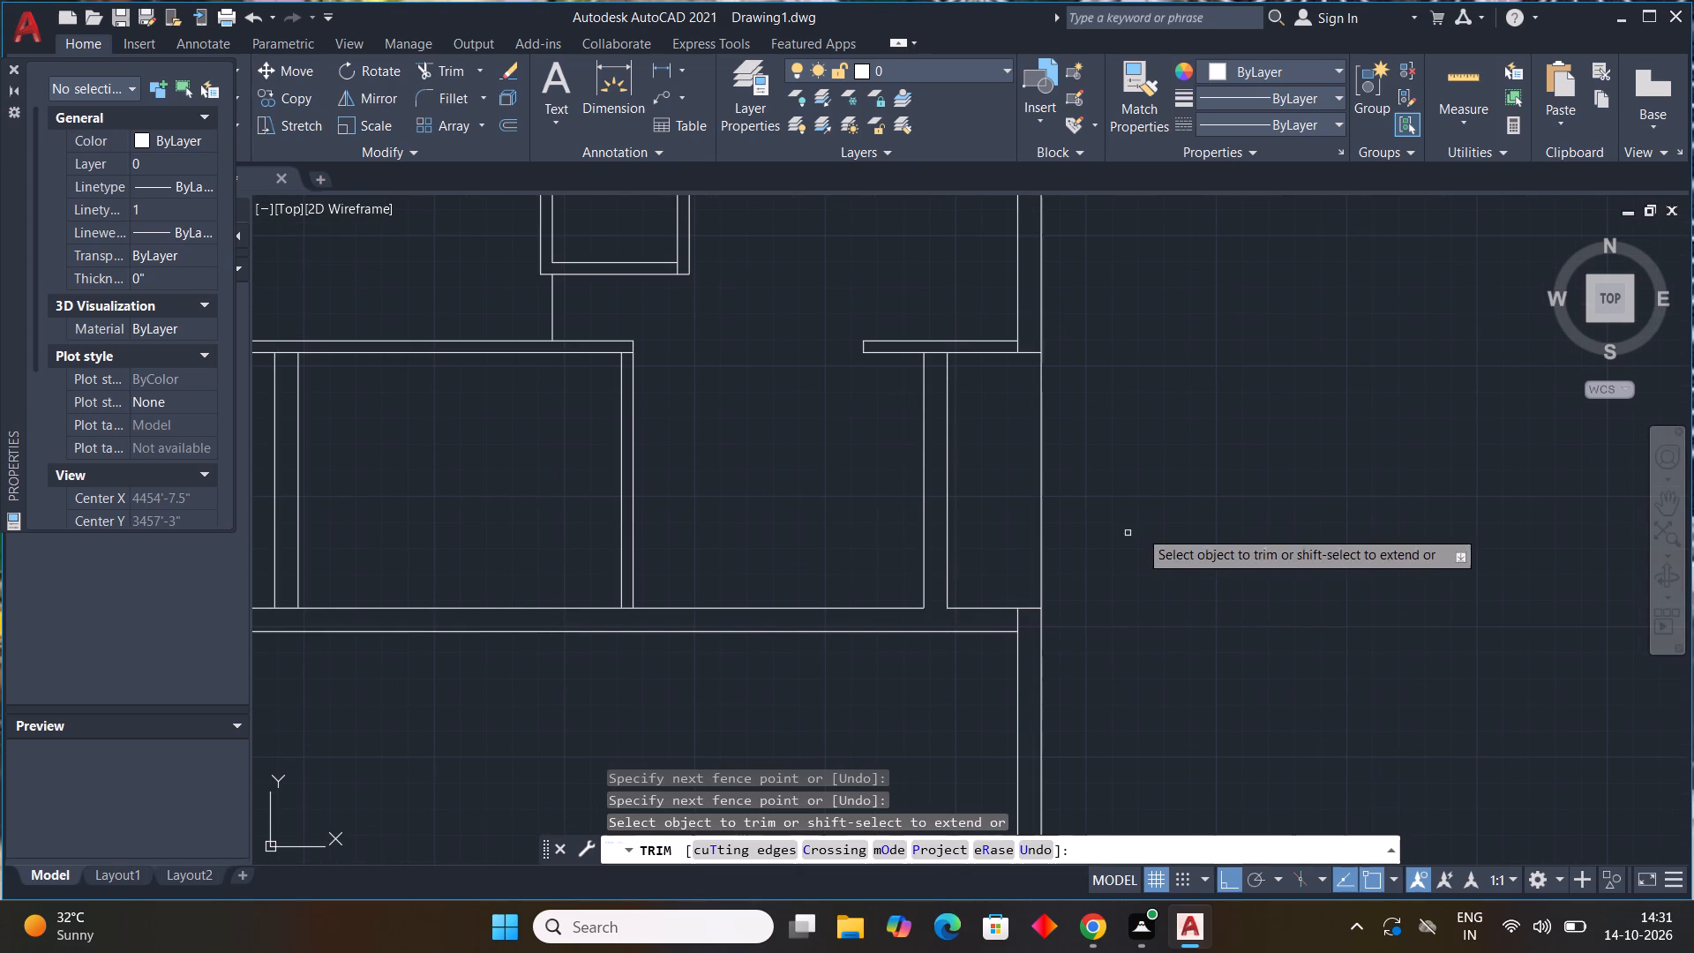
{"action": "key", "text": "Escape"}
{"action": "key", "text": "Escape"}
{"action": "key", "text": "Escape"}
{"action": "key", "text": "Escape"}
{"action": "key", "text": "Escape"}
{"action": "key", "text": "Escape"}
{"action": "key", "text": "Escape"}
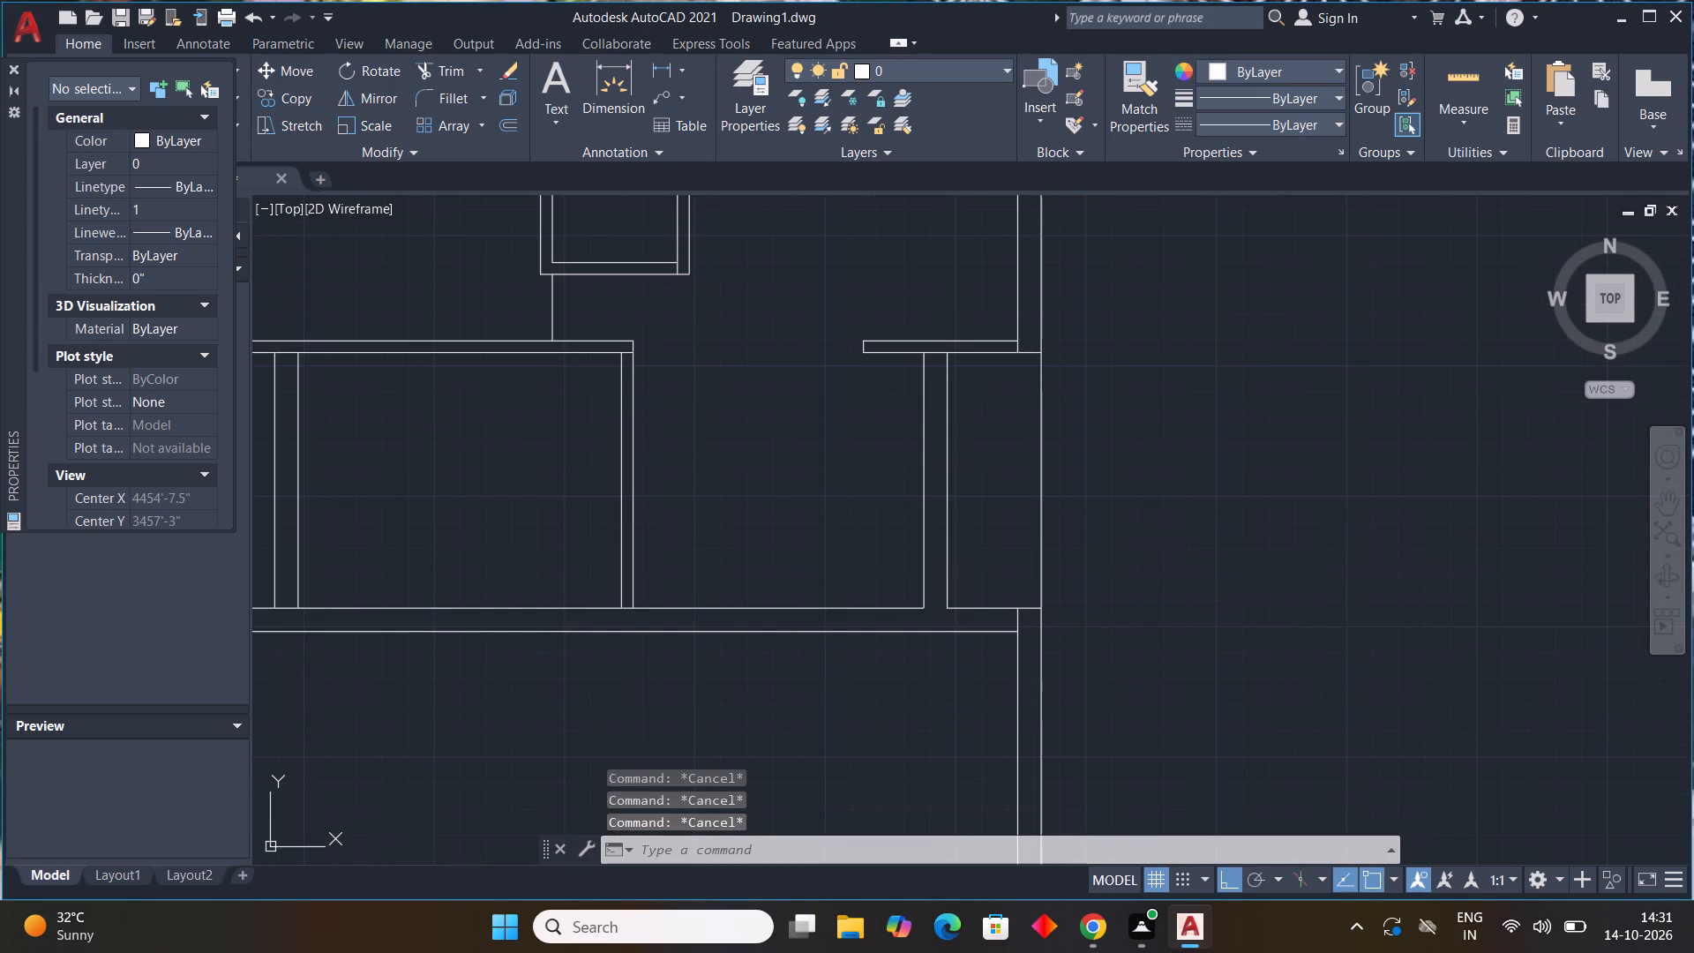
Offset the new 9" wall's left line 6'2" to the left within the middle band.
{"action": "type", "text": "off"}
{"action": "key", "text": "space"}
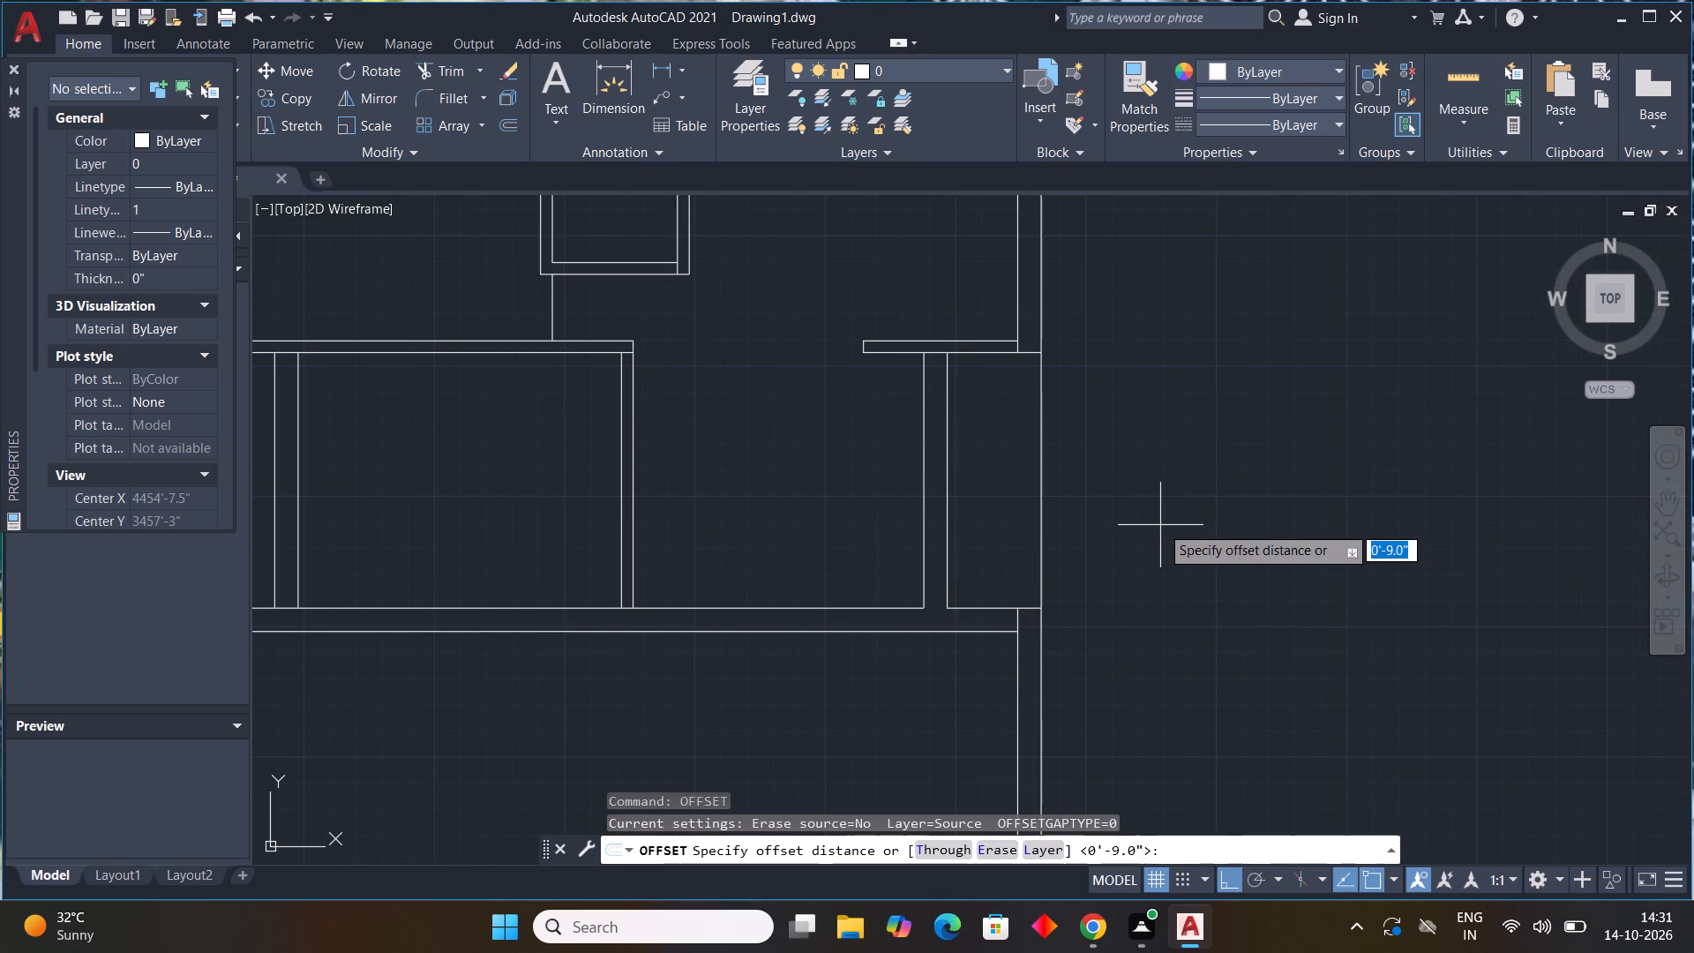
{"action": "type", "text": "6'2\""}
{"action": "key", "text": "Return"}
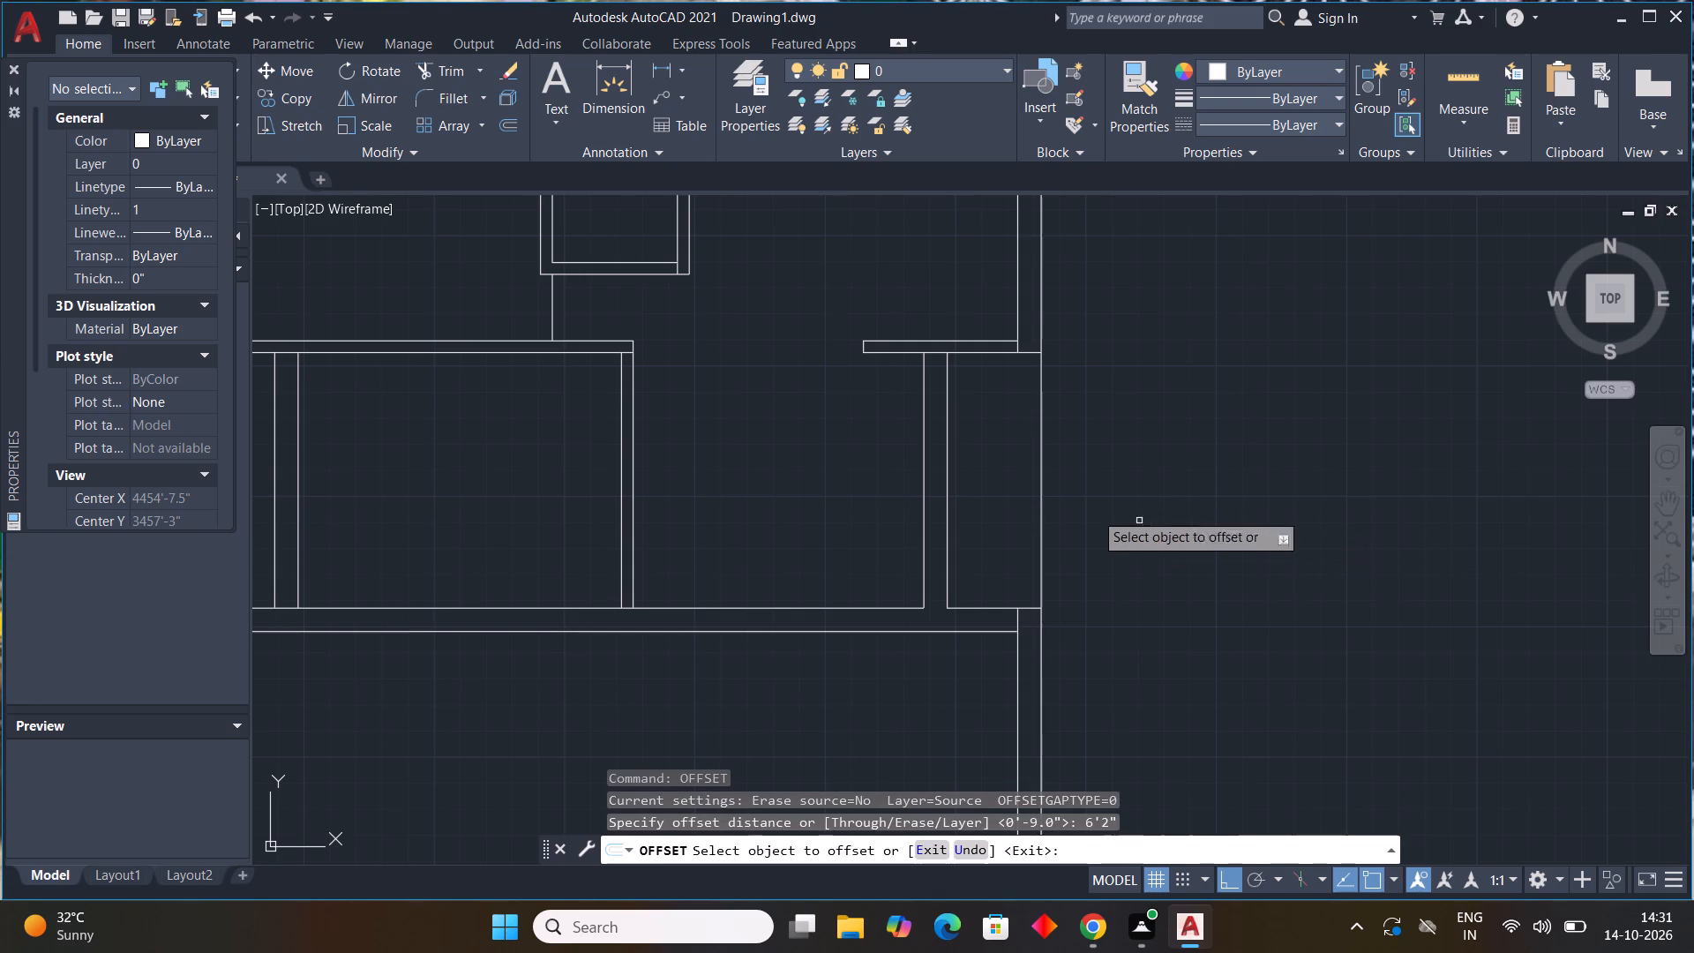
{"action": "left_click_drag", "start_coordinate": [924, 501], "coordinate": [906, 497]}
{"action": "left_click", "coordinate": [836, 502]}
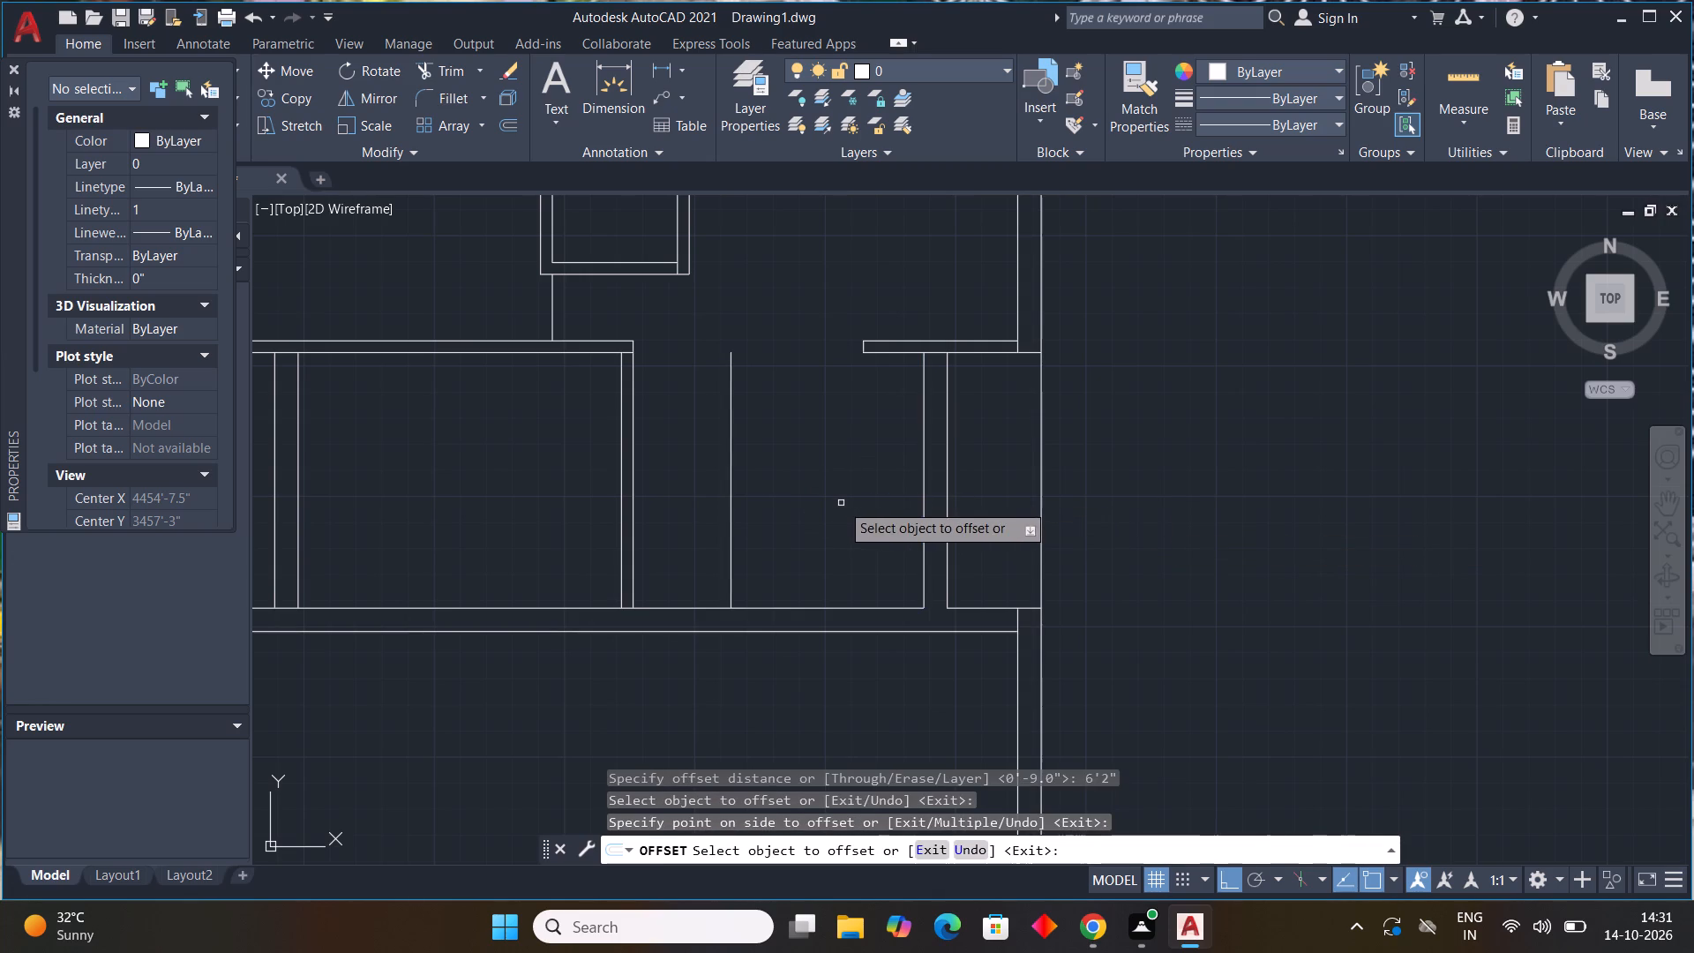
{"action": "key", "text": "Escape"}
Offset the new middle-band line 9" to the left to form a second vertical wall.
{"action": "key", "text": "space"}
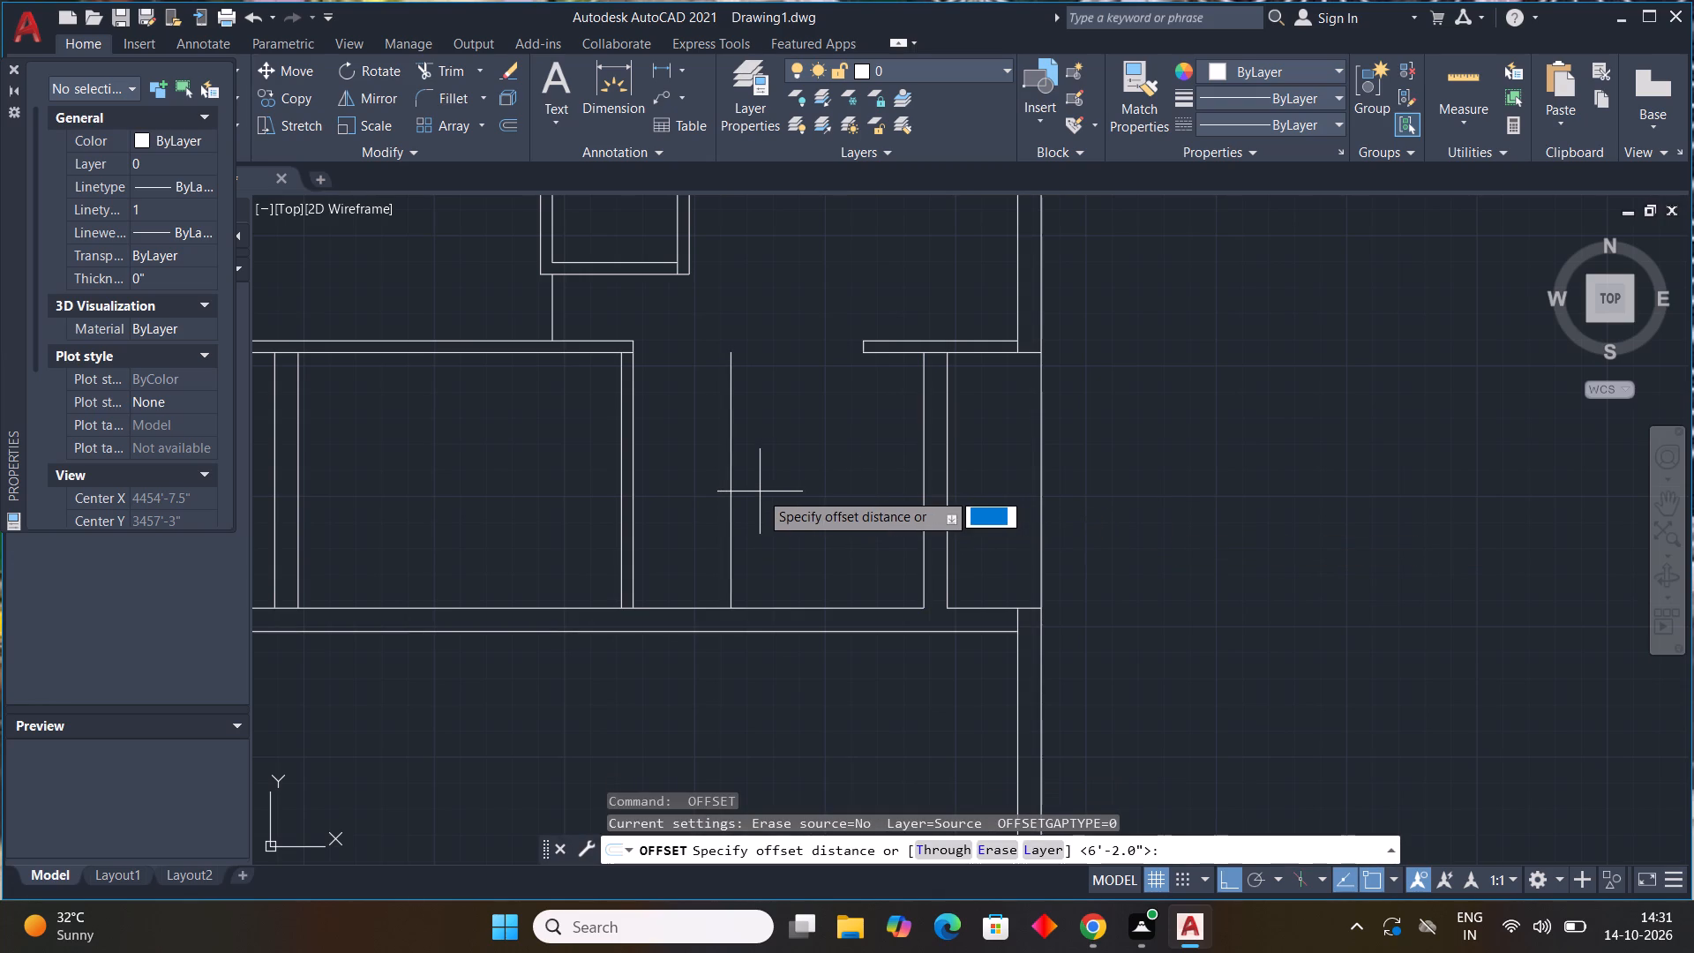
{"action": "type", "text": "9\""}
{"action": "key", "text": "Return"}
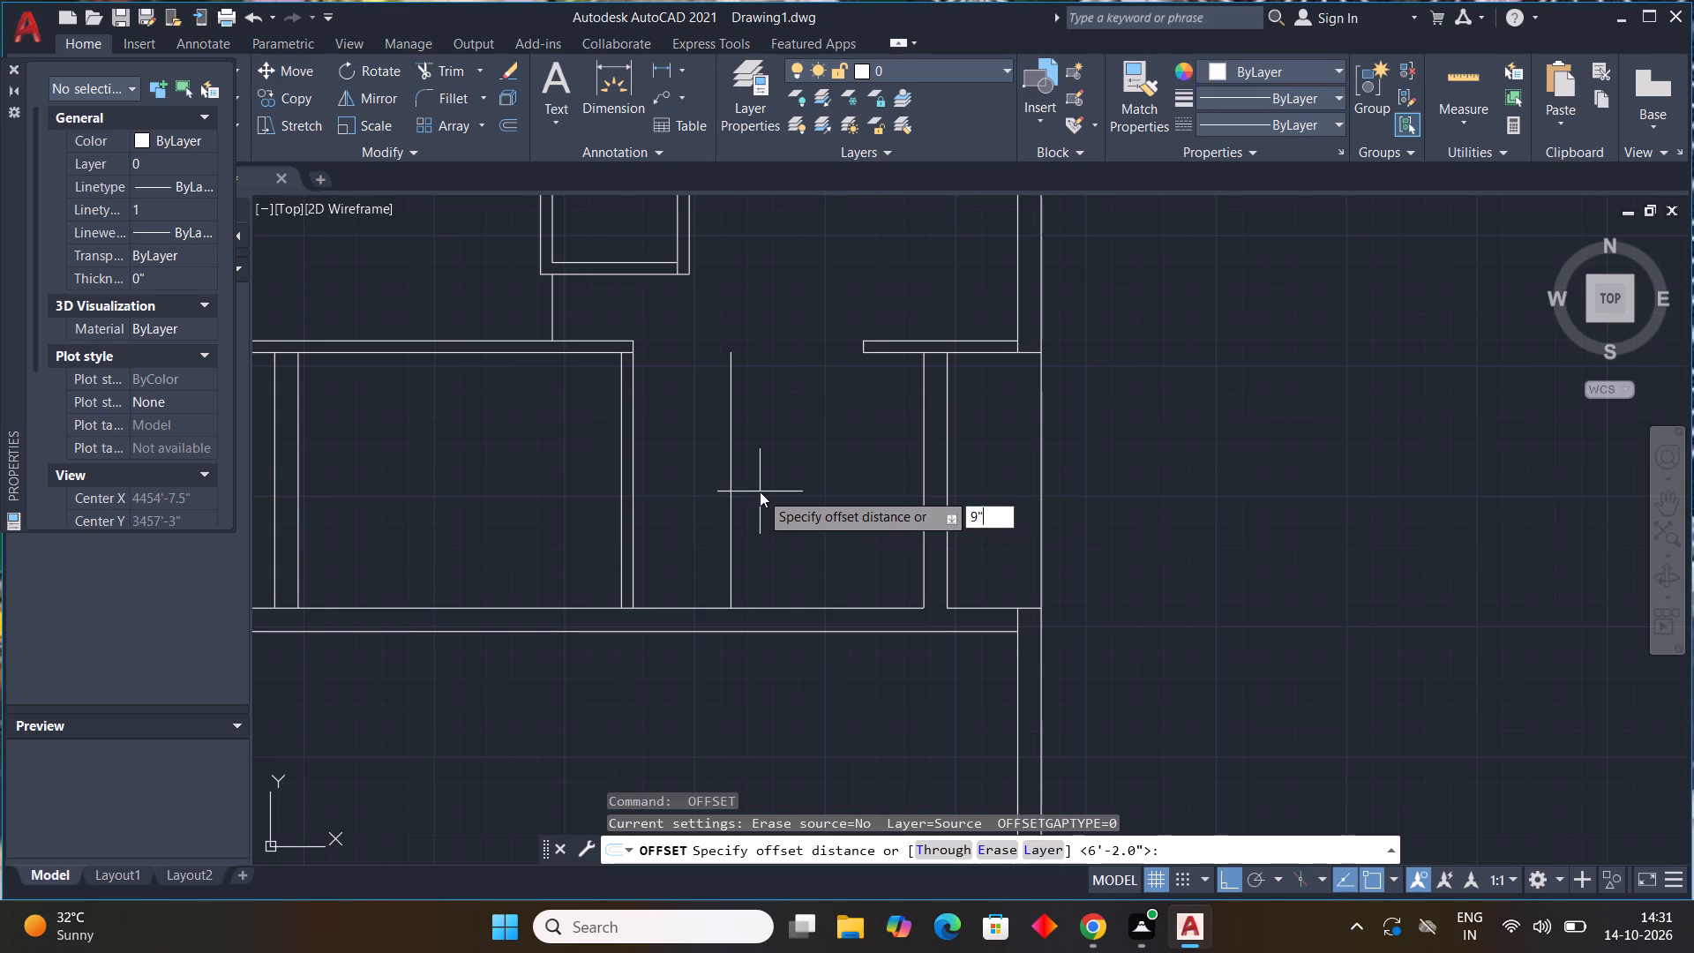
{"action": "scroll", "coordinate": [760, 492], "scroll_direction": "up", "scroll_amount": 1}
{"action": "left_click_drag", "start_coordinate": [714, 494], "coordinate": [672, 477]}
{"action": "left_click", "coordinate": [671, 476]}
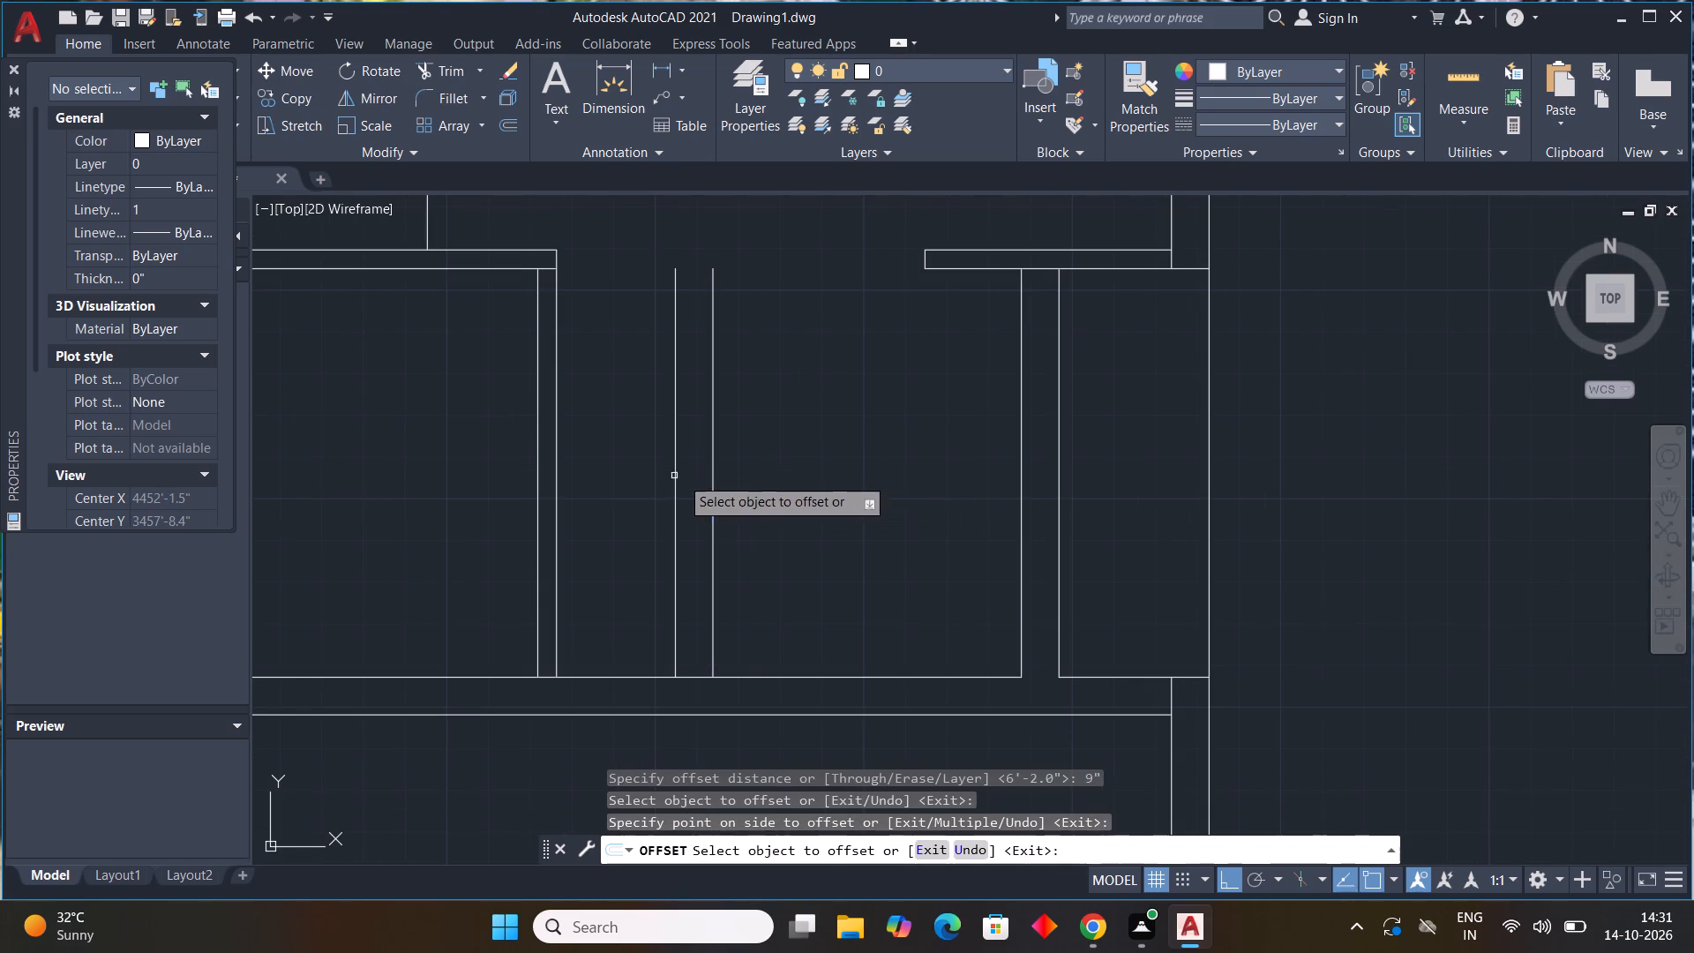
{"action": "key", "text": "Escape"}
Draw lines closing the second wall's upper end across its 9" width, level with the short right partition's upper line.
{"action": "middle_click_drag", "start_coordinate": [825, 481], "coordinate": [754, 621]}
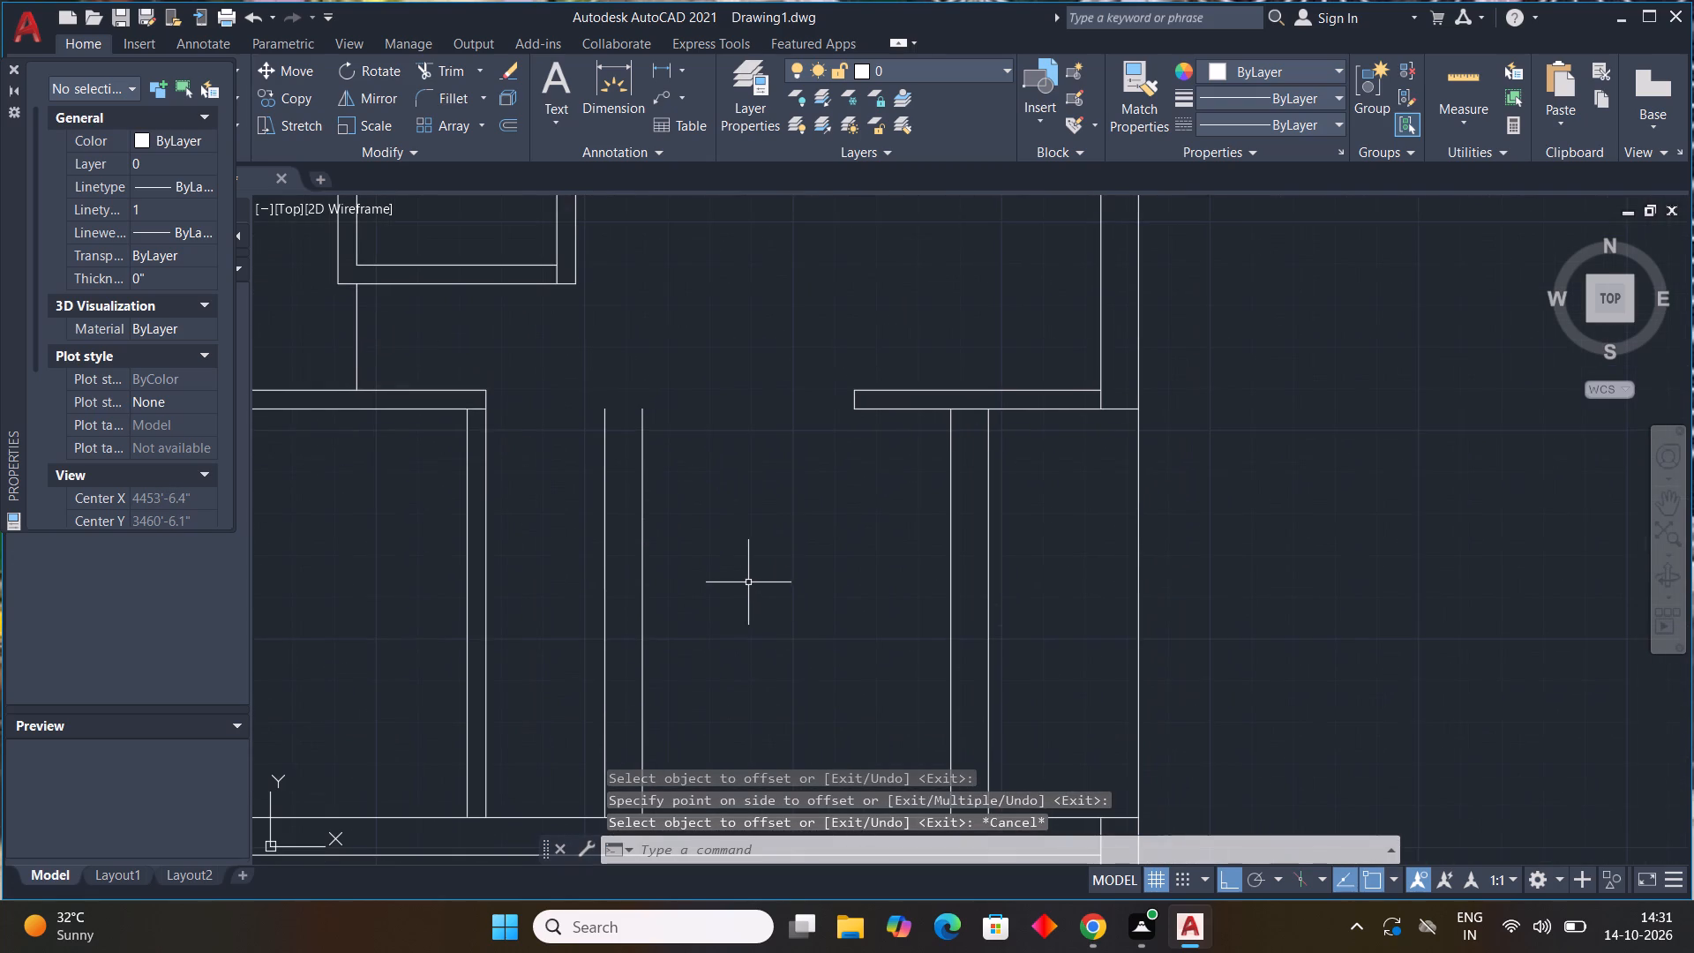
{"action": "type", "text": "l"}
{"action": "key", "text": "space"}
{"action": "middle_click_drag", "start_coordinate": [755, 483], "coordinate": [814, 576]}
{"action": "scroll", "coordinate": [758, 484], "scroll_direction": "up", "scroll_amount": 1}
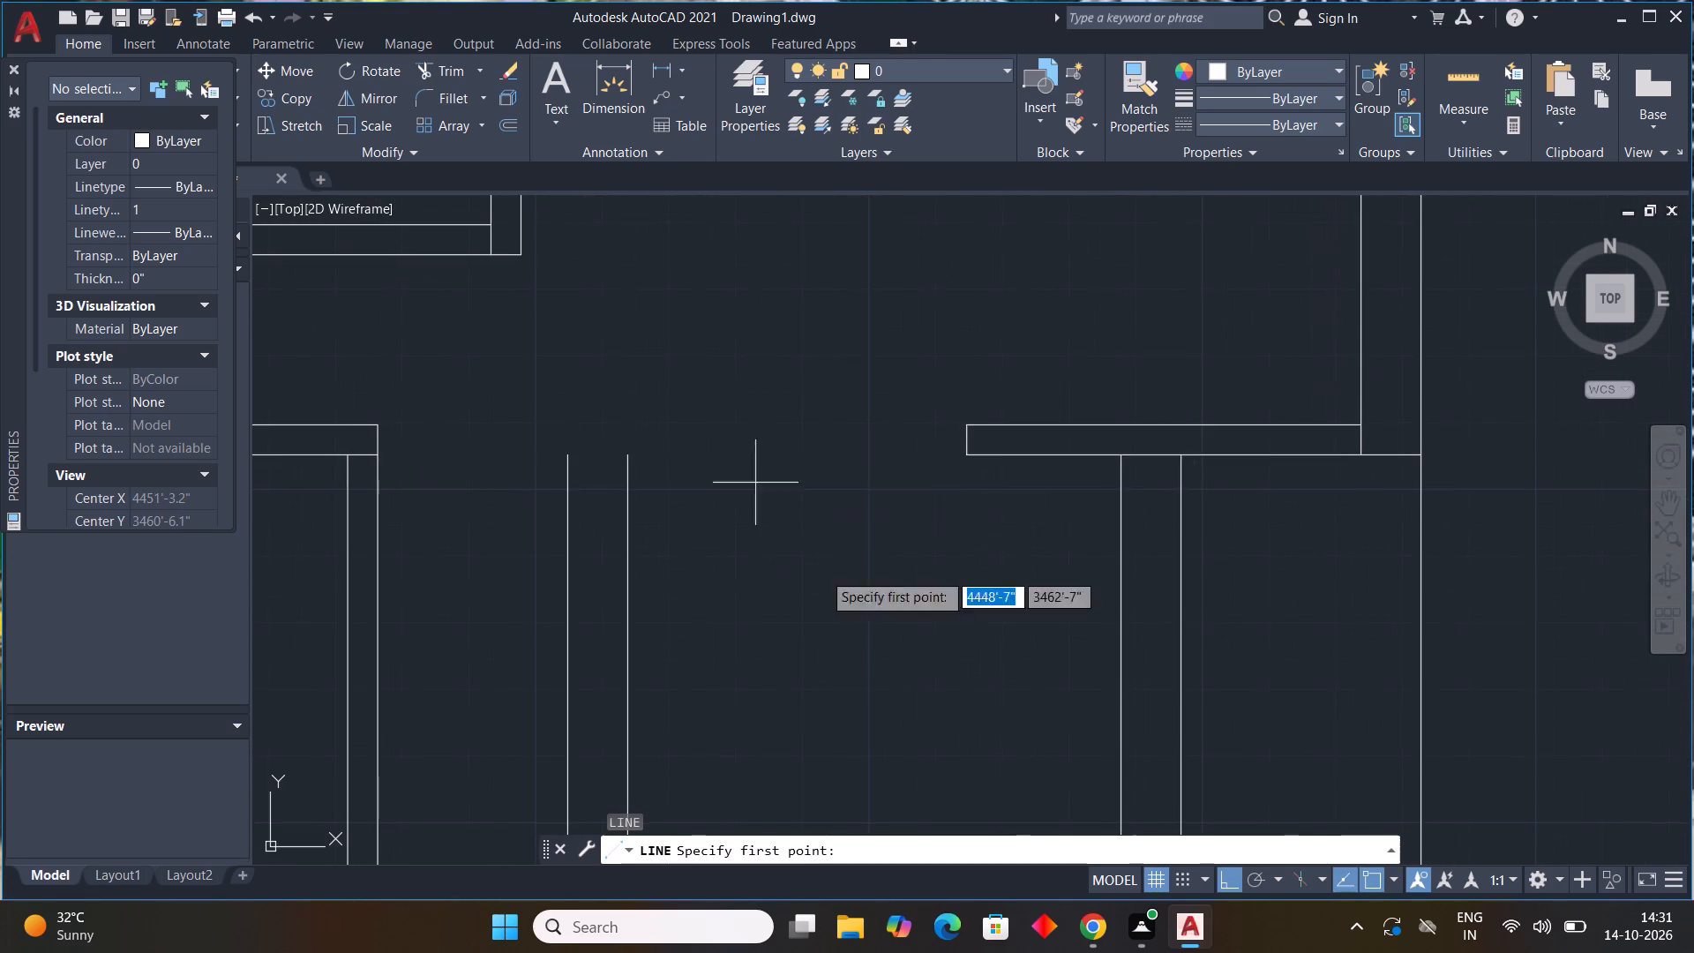
{"action": "left_click", "coordinate": [629, 419]}
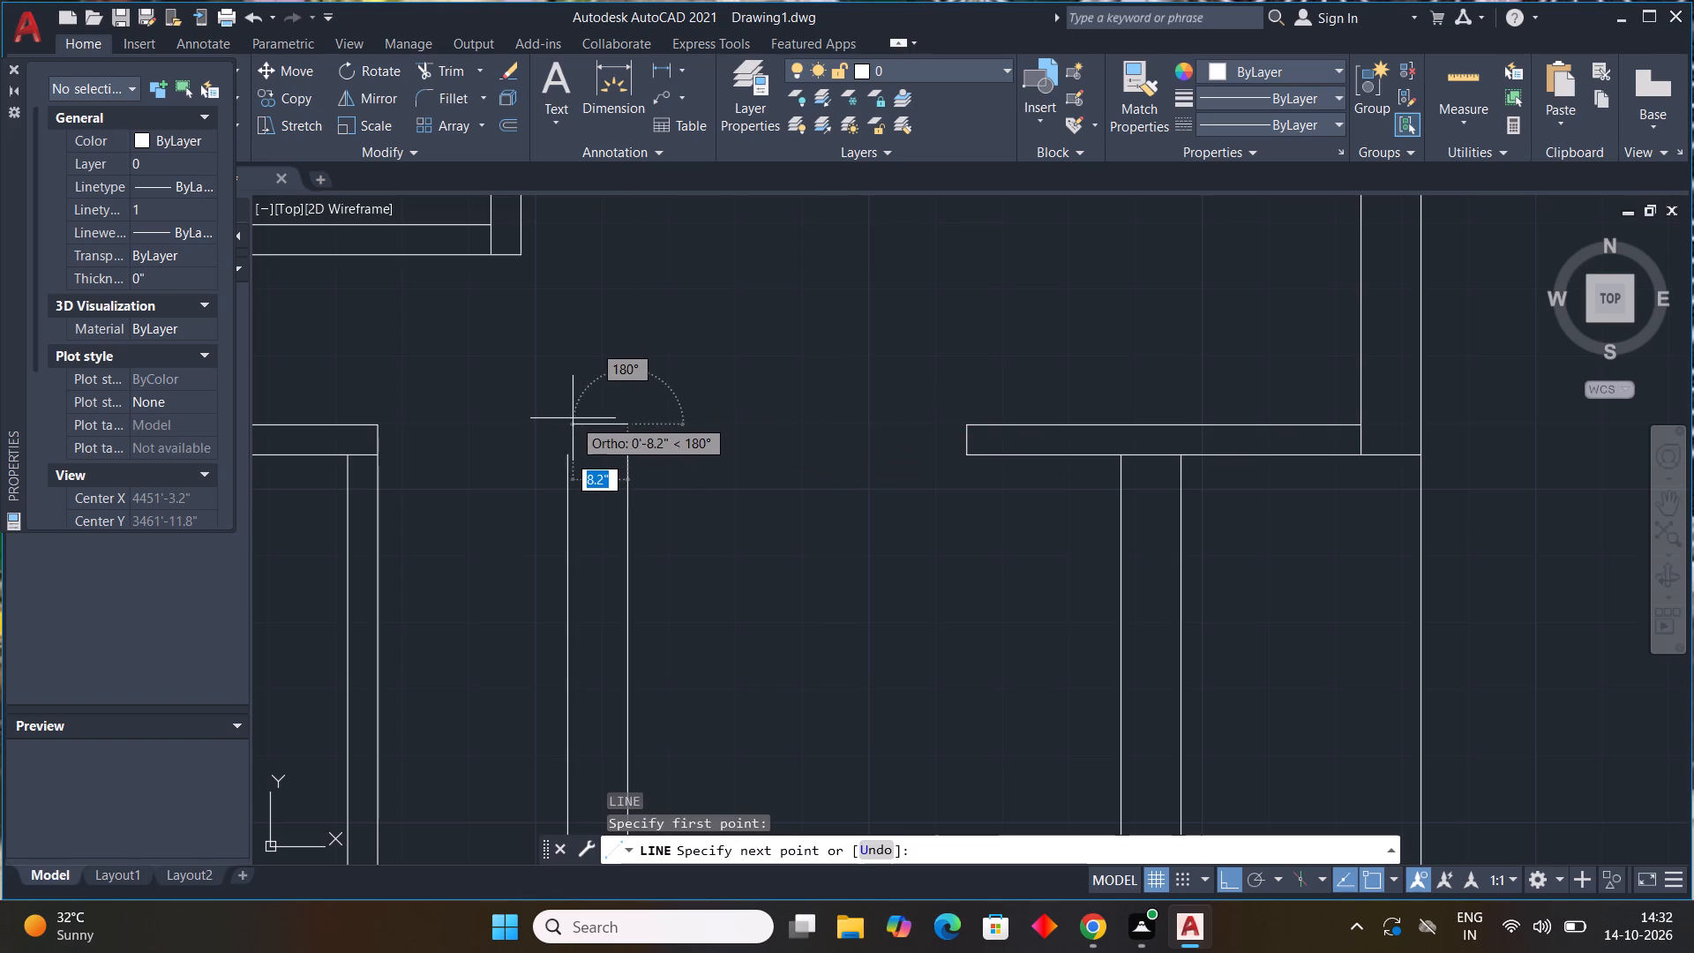
{"action": "left_click_drag", "start_coordinate": [568, 429], "coordinate": [571, 441]}
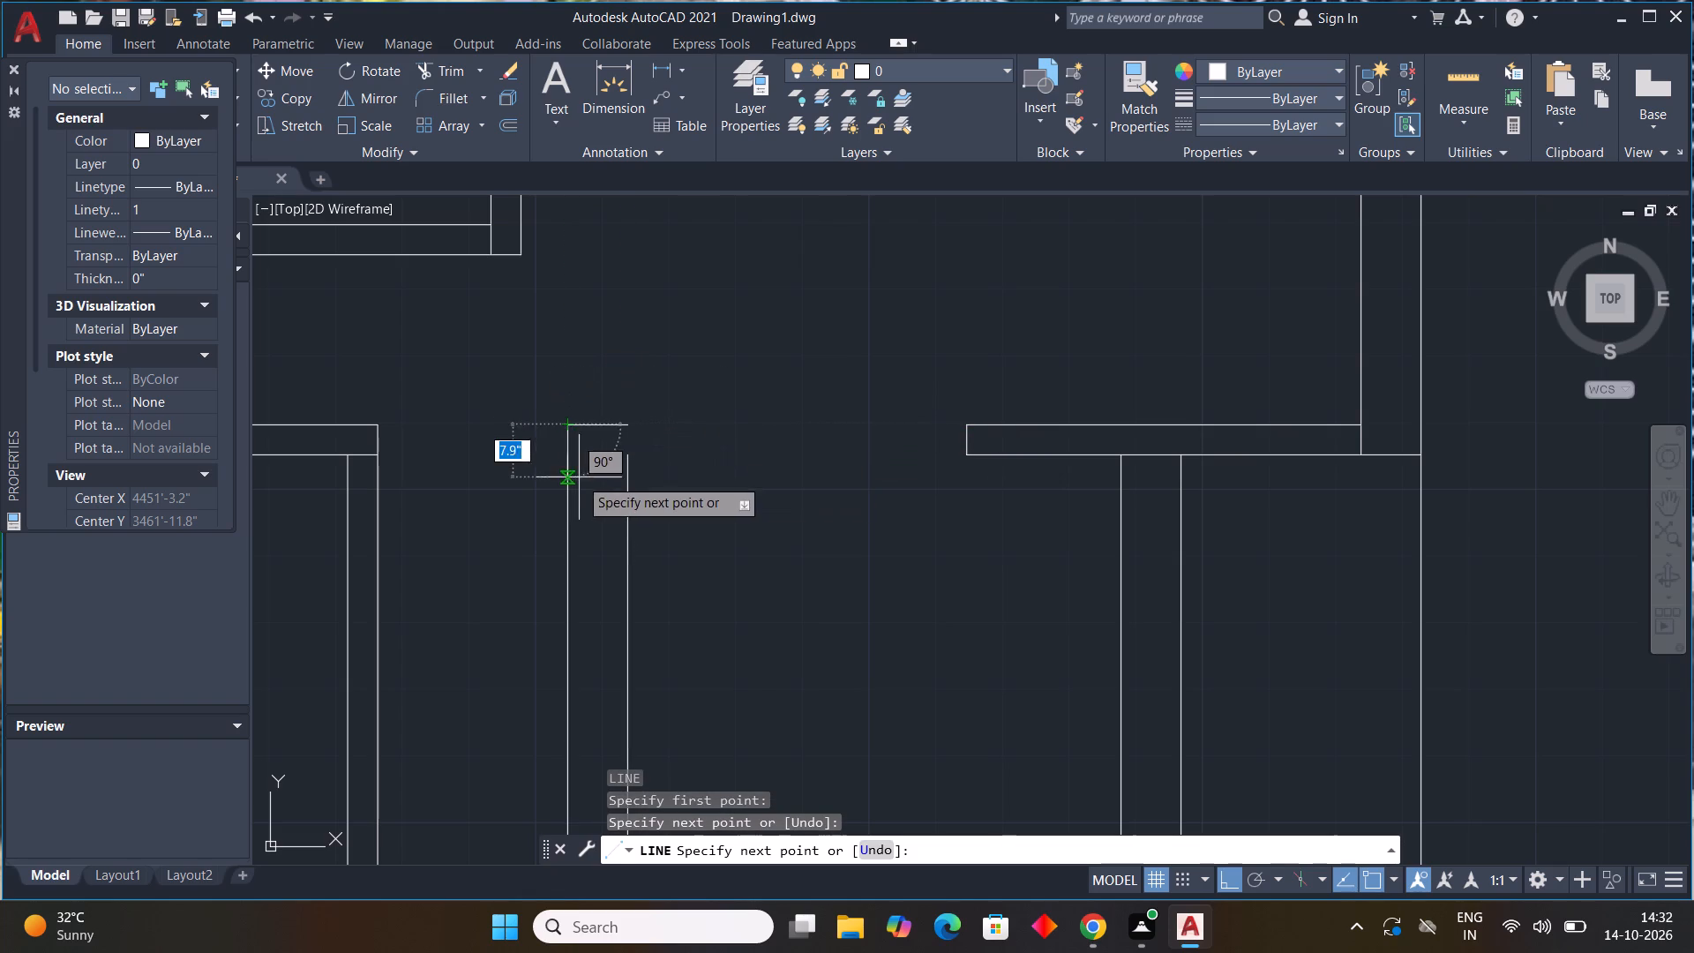
{"action": "left_click", "coordinate": [564, 458]}
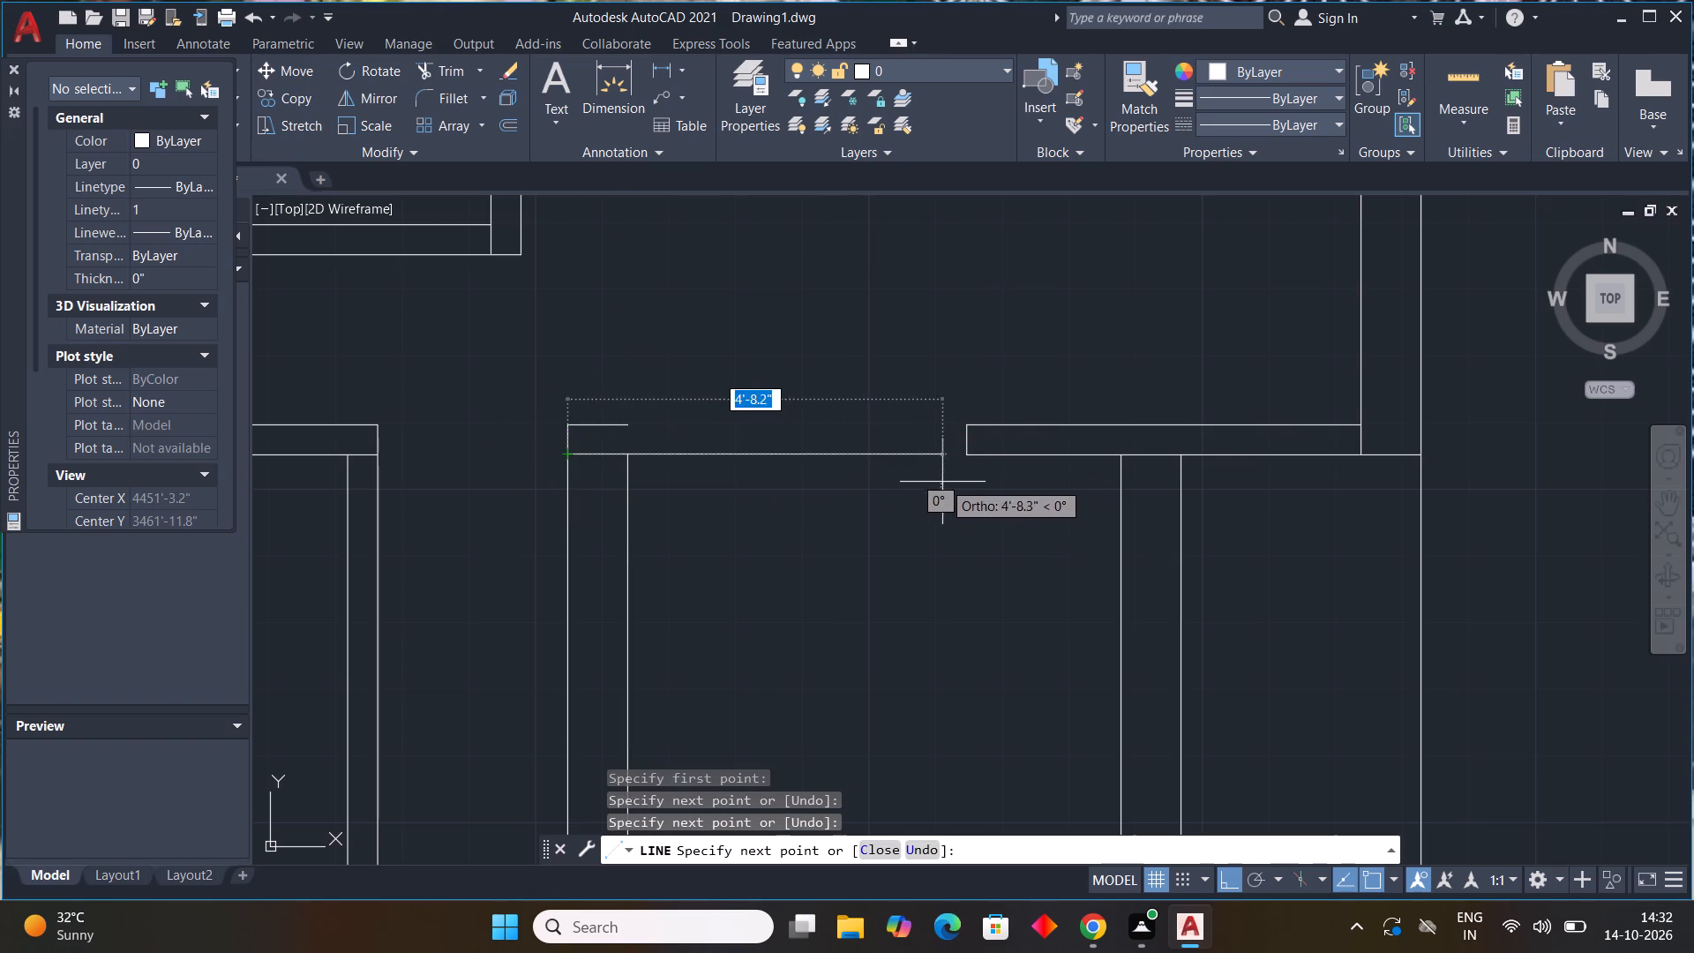
{"action": "key", "text": "Escape"}
{"action": "key", "text": "space"}
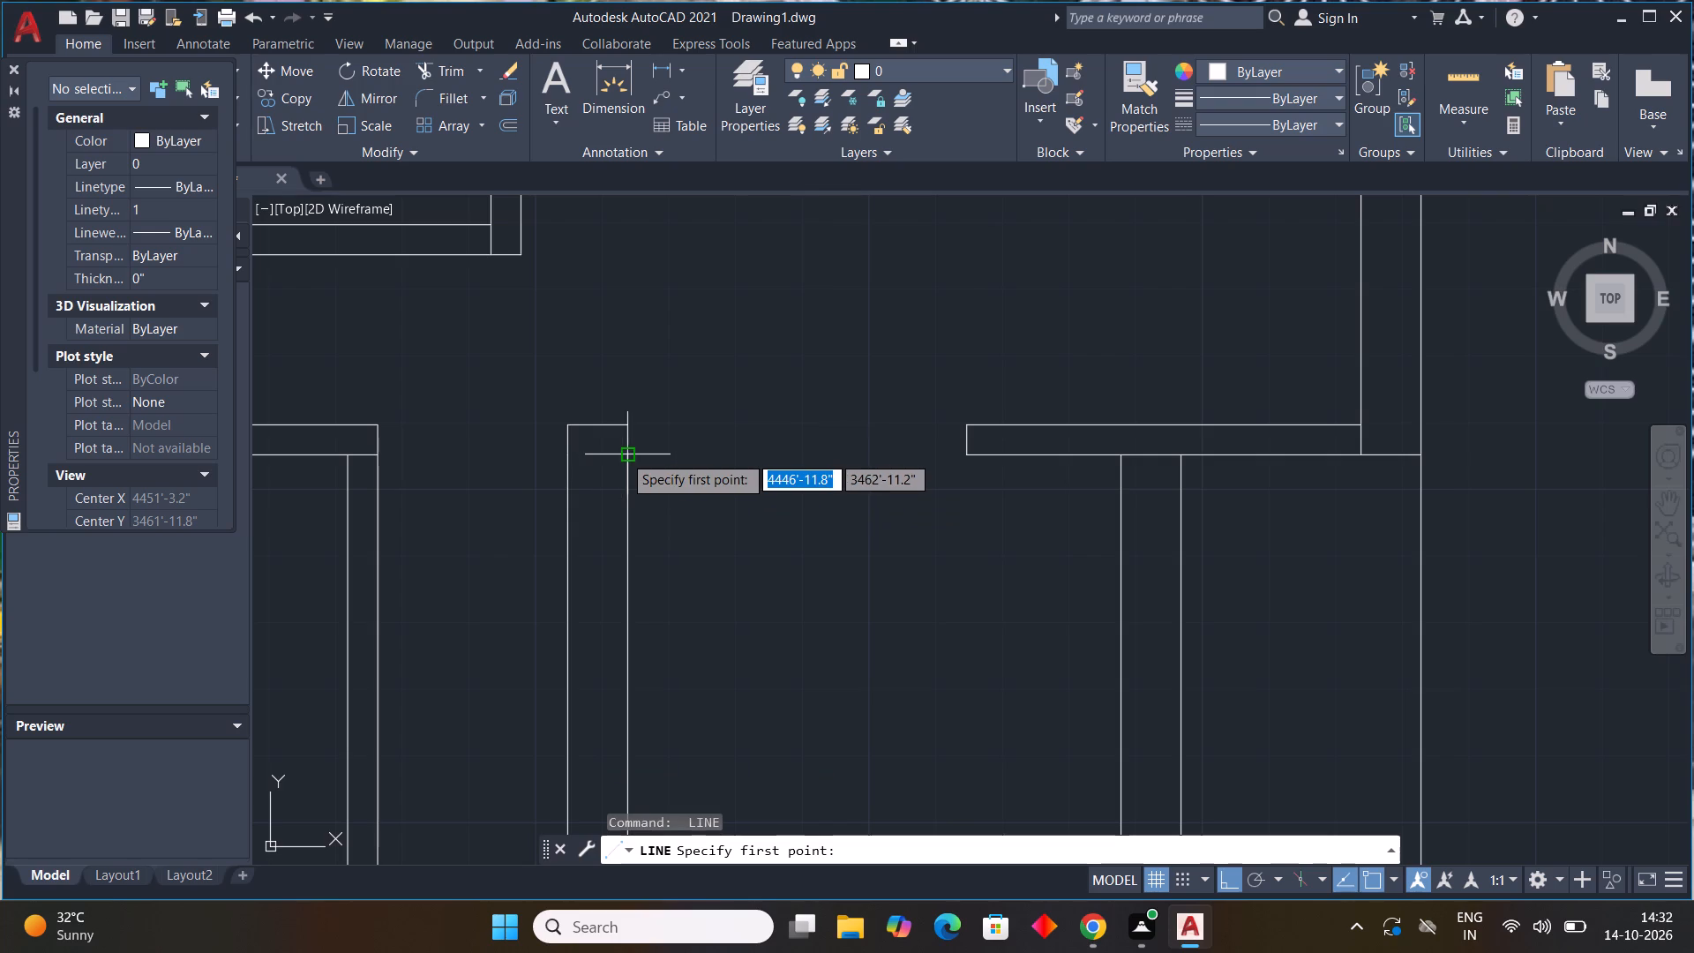
{"action": "left_click", "coordinate": [626, 454]}
{"action": "left_click", "coordinate": [626, 429]}
{"action": "key", "text": "Escape"}
{"action": "scroll", "coordinate": [849, 516], "scroll_direction": "down", "scroll_amount": 2}
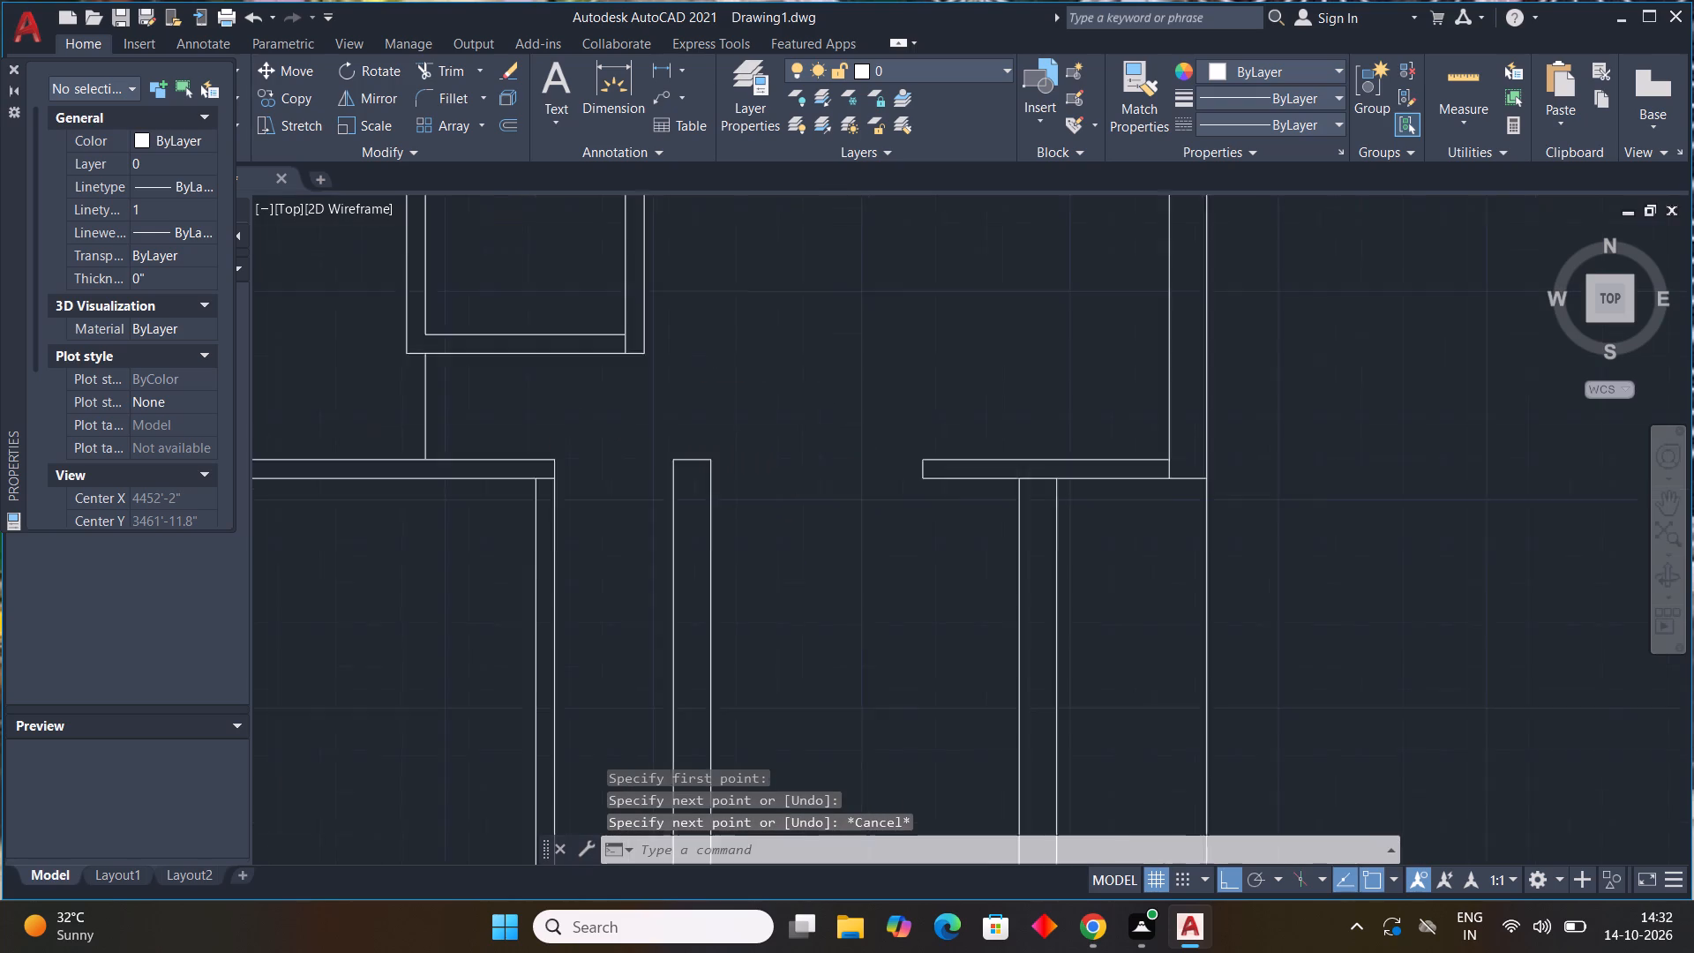
Draw a stepped line from the right 9" wall's right line, across that wall and leftward, down, and left to the second wall's right line.
{"action": "middle_click_drag", "start_coordinate": [892, 619], "coordinate": [824, 544]}
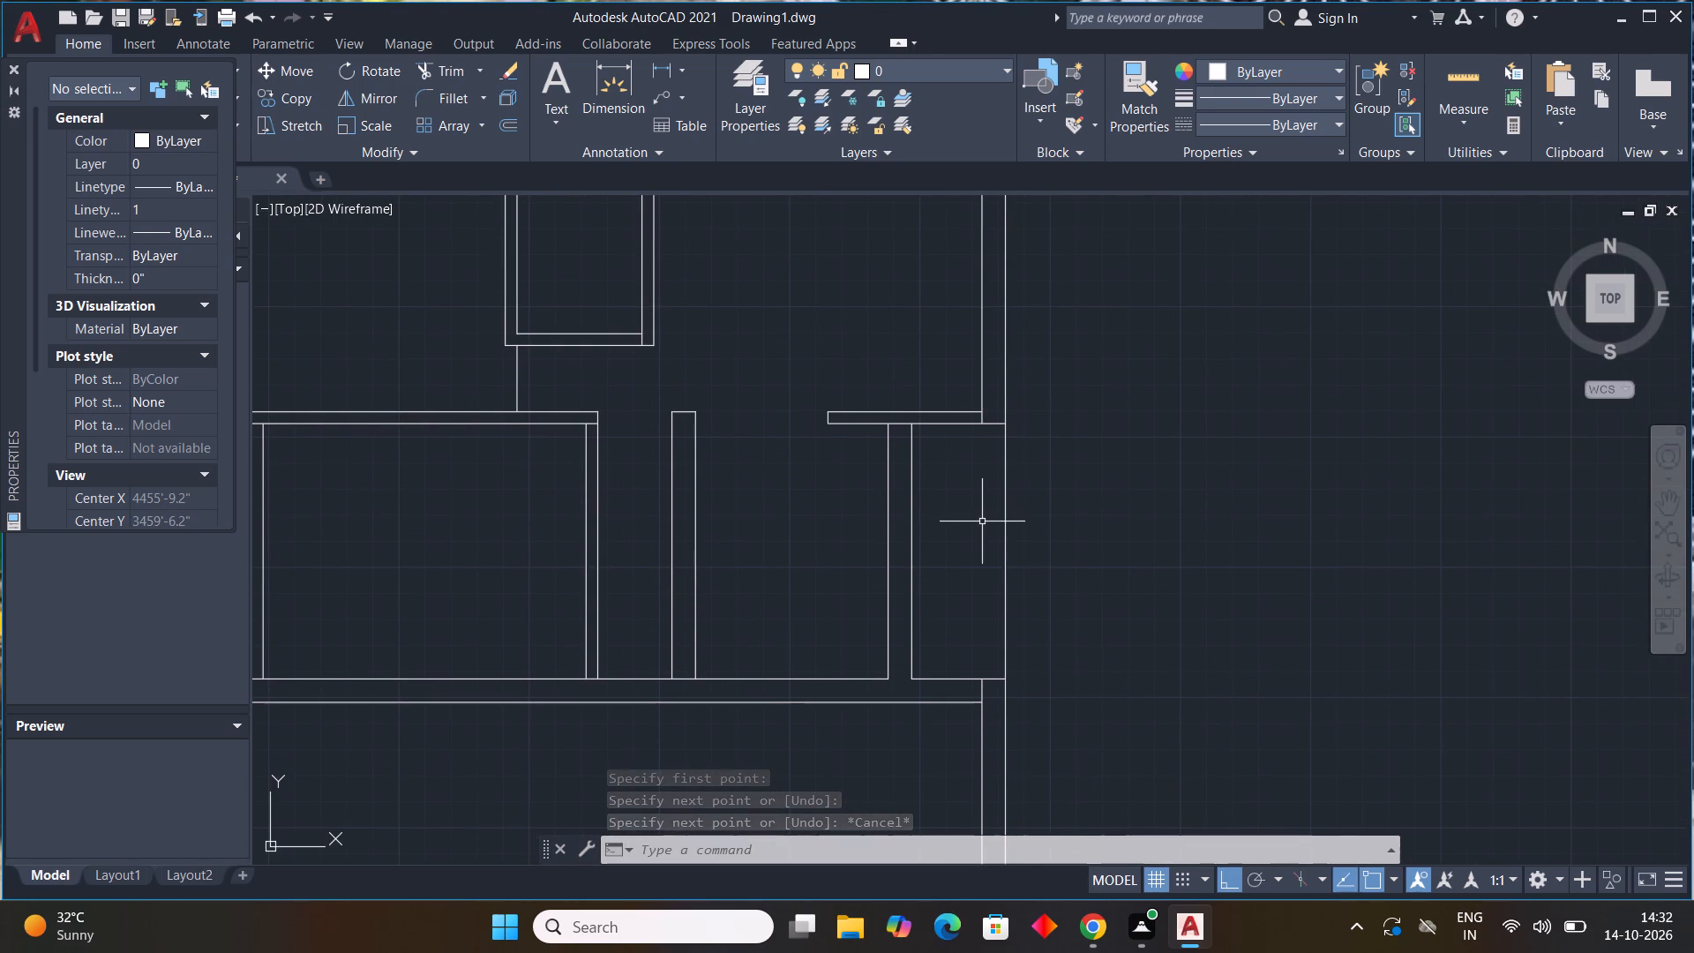
{"action": "type", "text": "l"}
{"action": "key", "text": "space"}
{"action": "middle_click_drag", "start_coordinate": [926, 541], "coordinate": [912, 485]}
{"action": "left_click", "coordinate": [899, 468]}
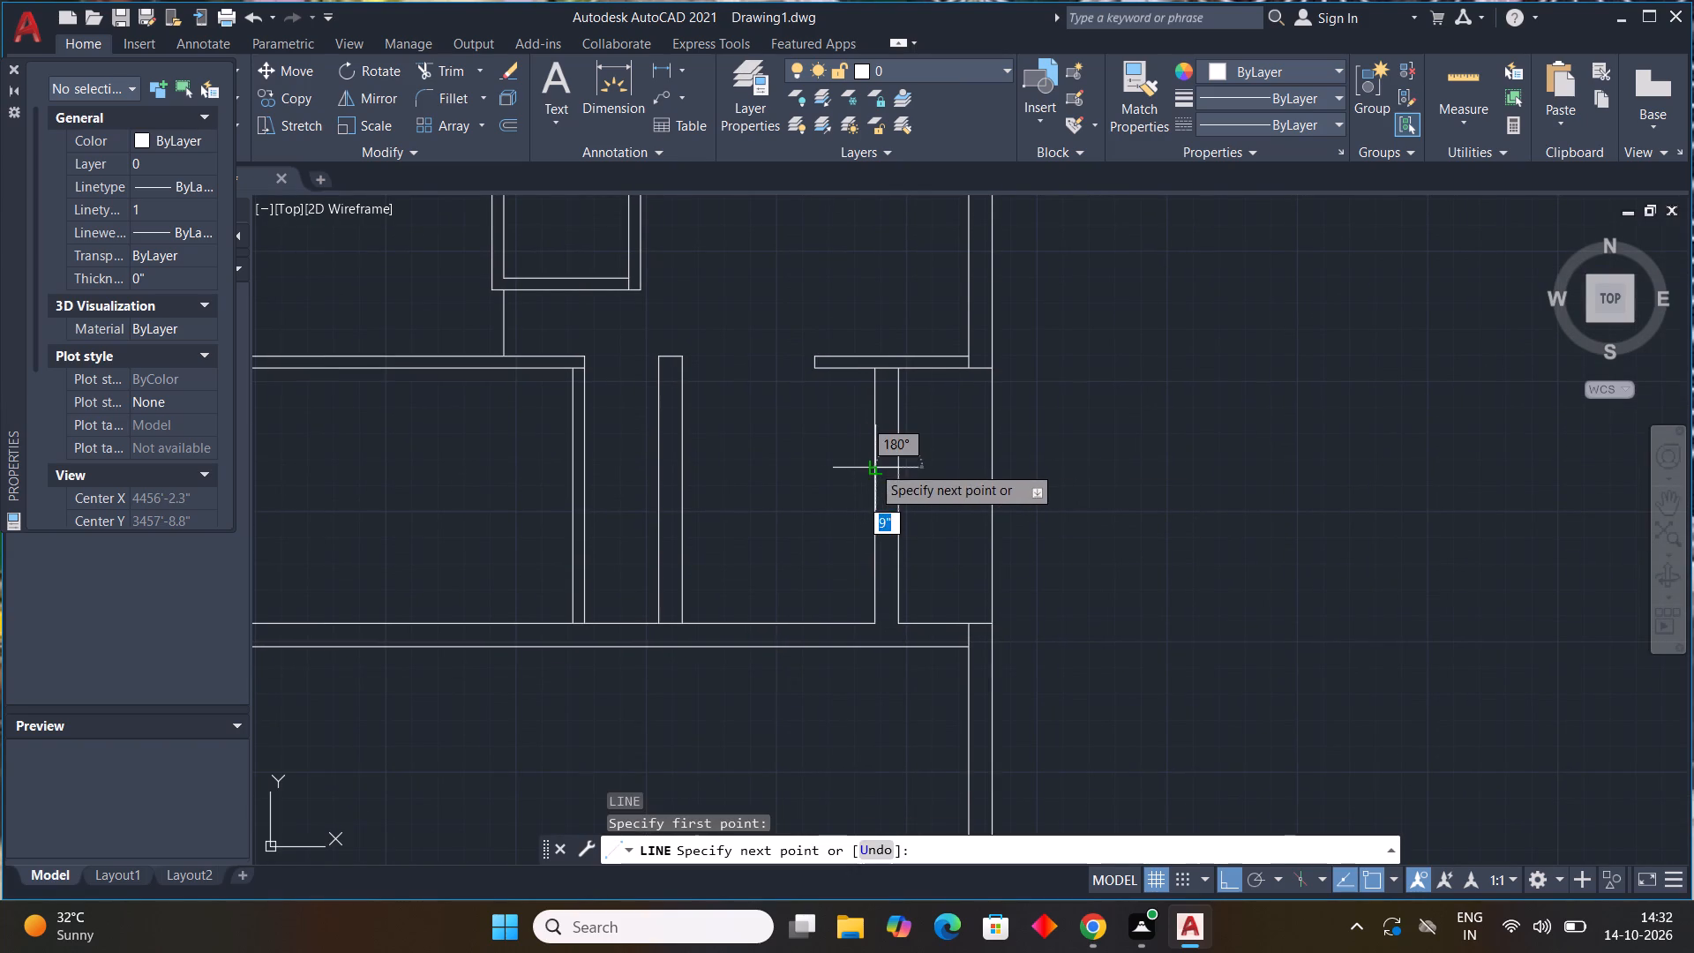
{"action": "left_click", "coordinate": [872, 465]}
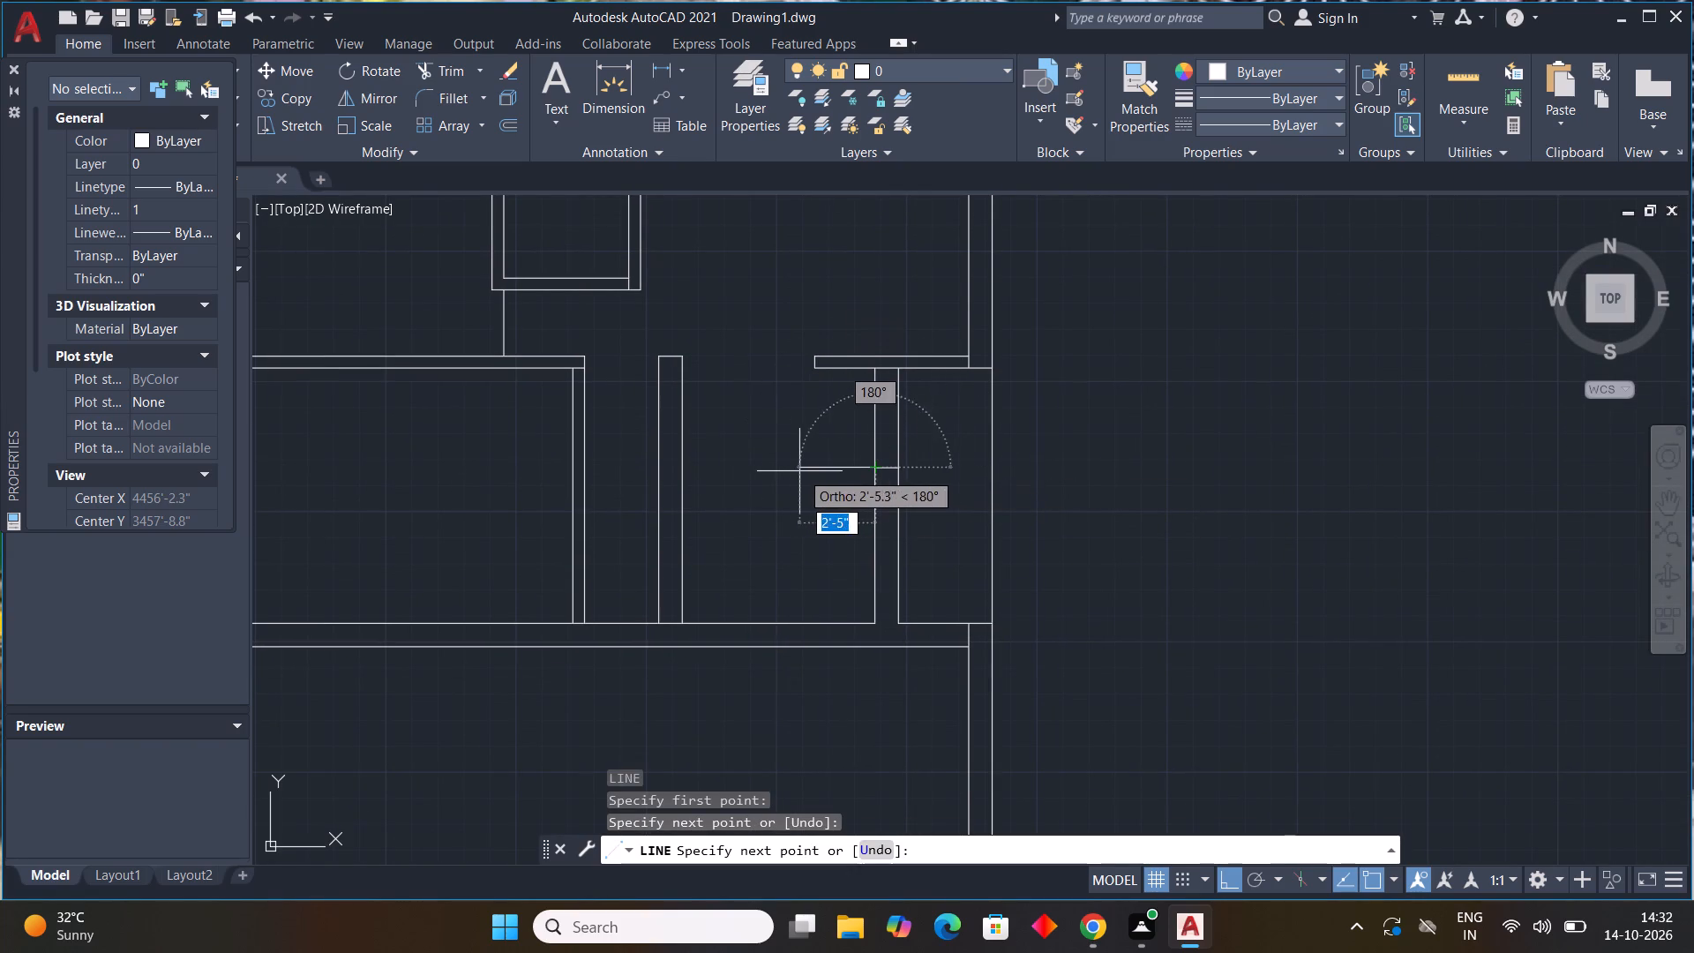
{"action": "left_click", "coordinate": [805, 471]}
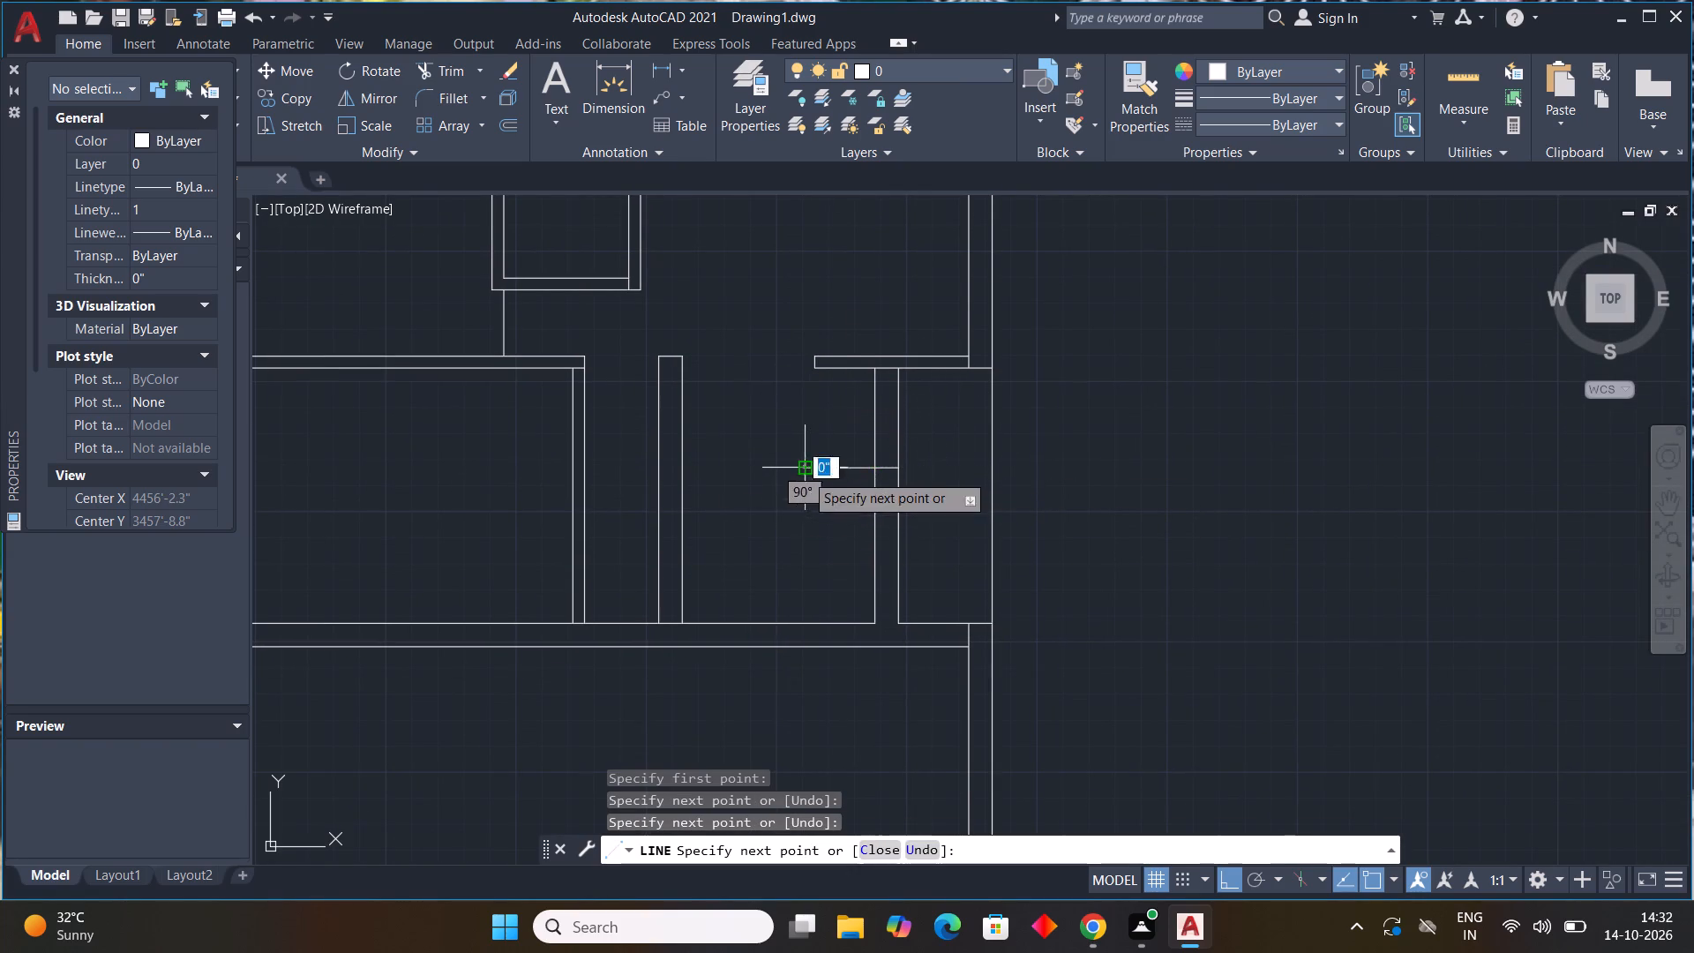
{"action": "left_click", "coordinate": [805, 552]}
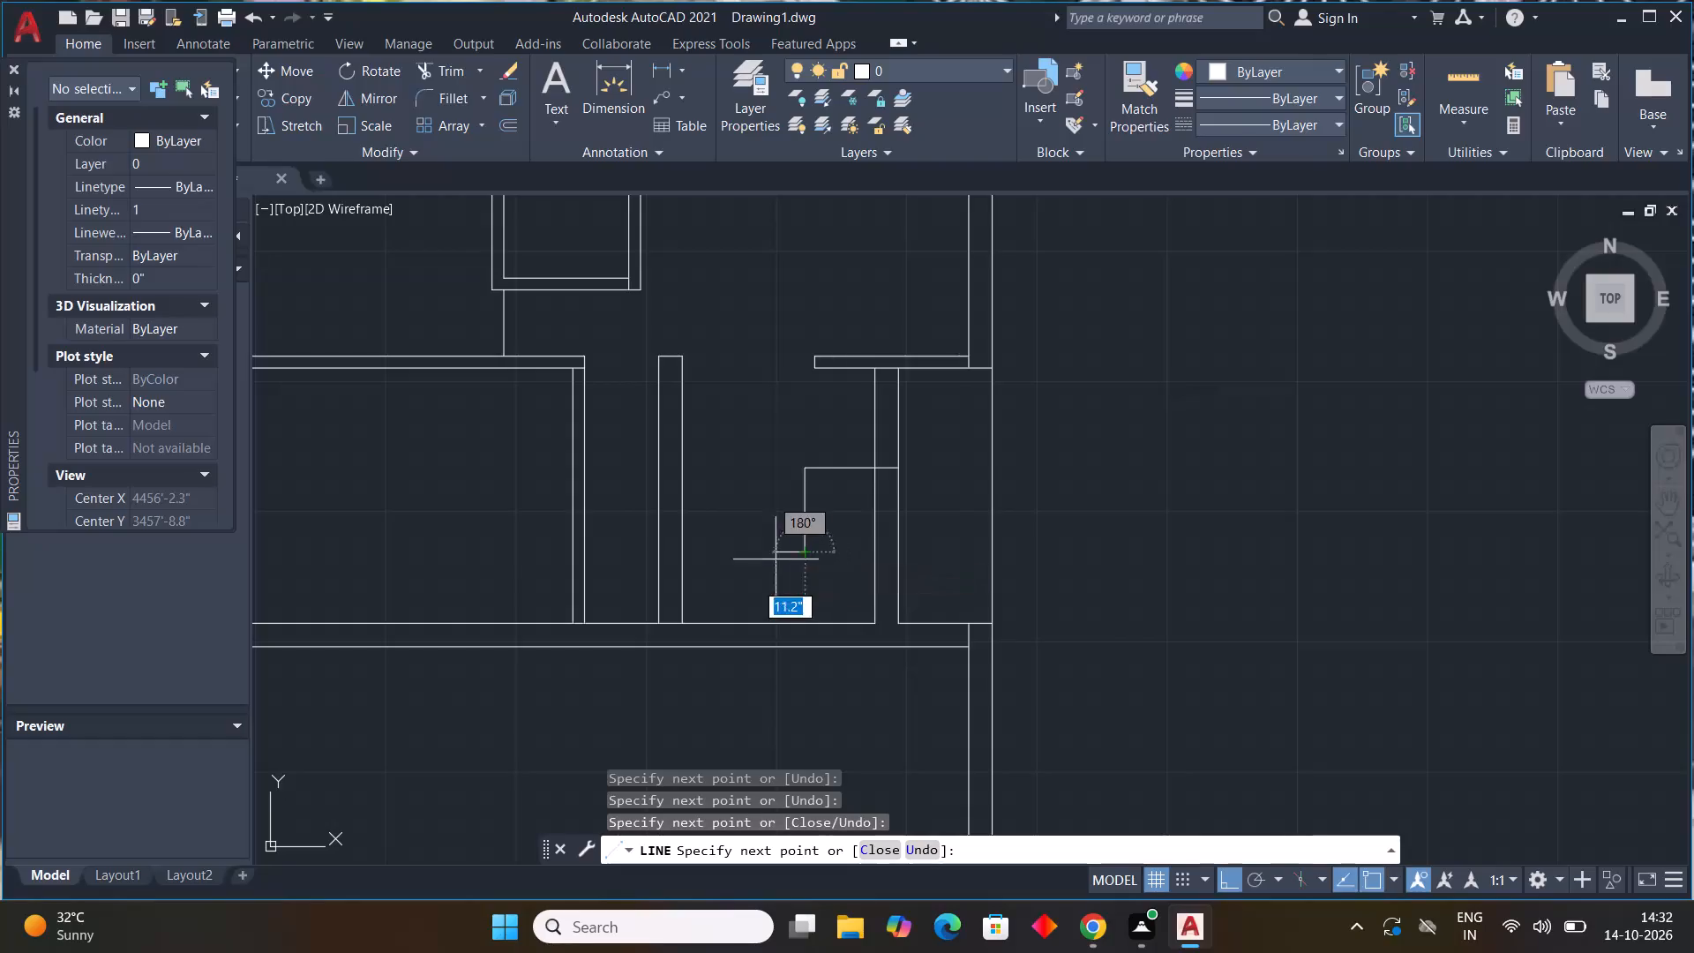
{"action": "left_click", "coordinate": [684, 552]}
{"action": "key", "text": "Escape"}
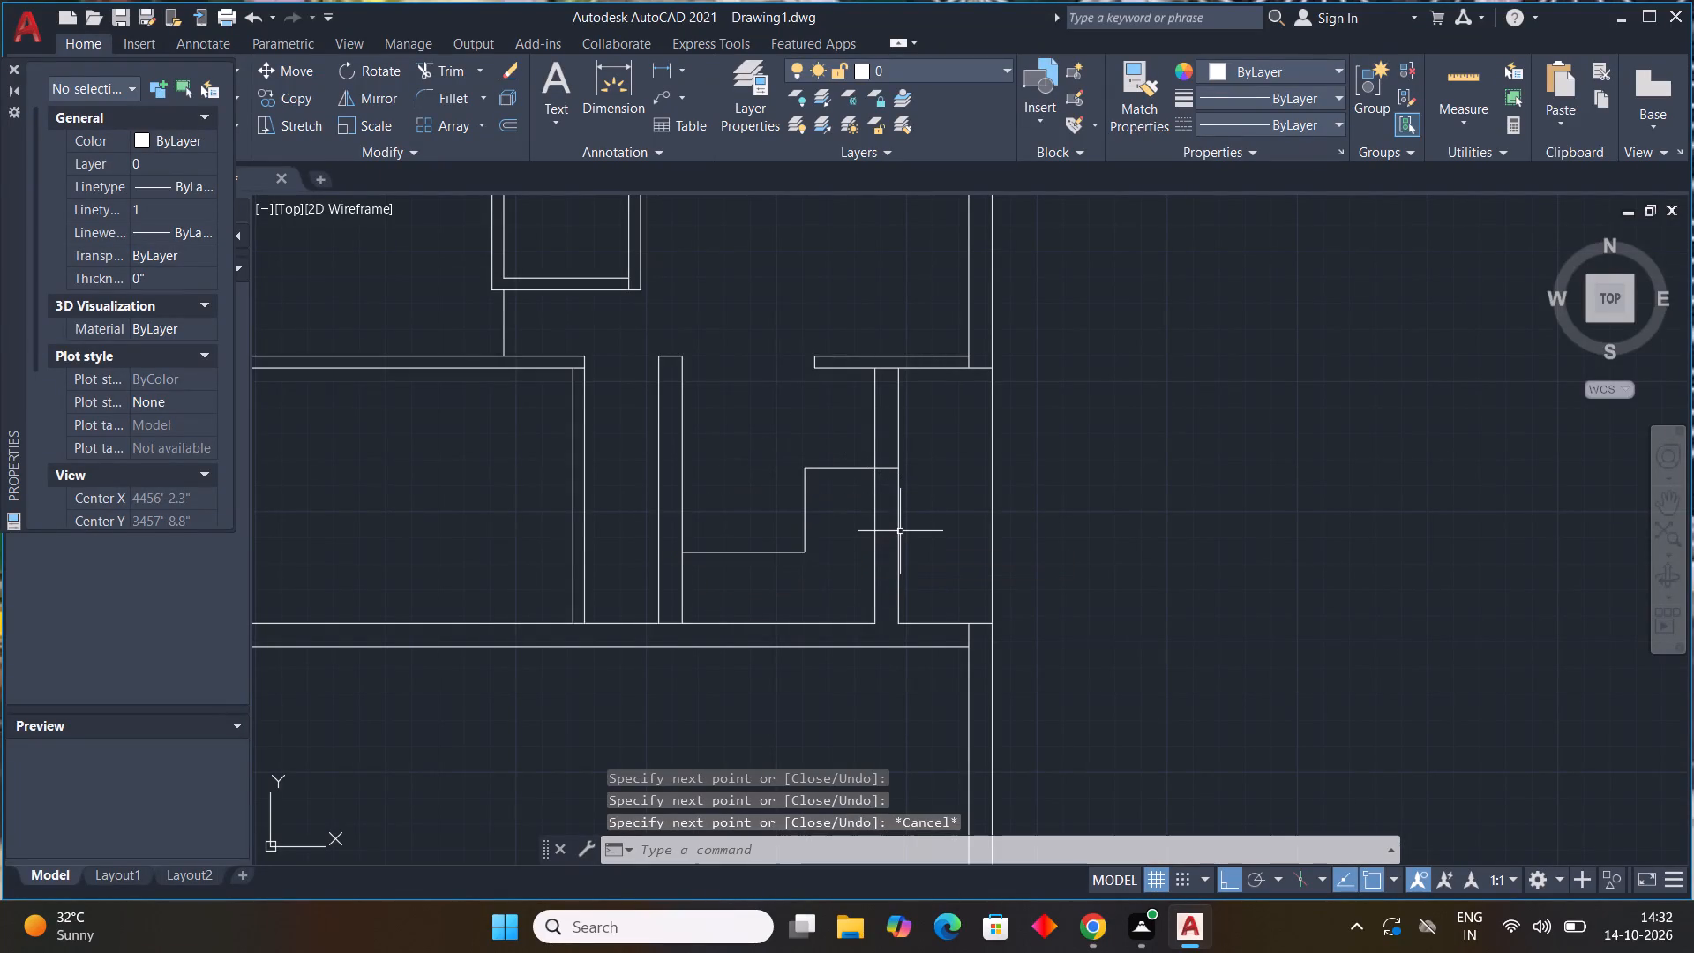
Draw a 2'-4.5" horizontal line bridging the gap between the left partition and the second 9" wall.
{"action": "type", "text": "l"}
{"action": "key", "text": "space"}
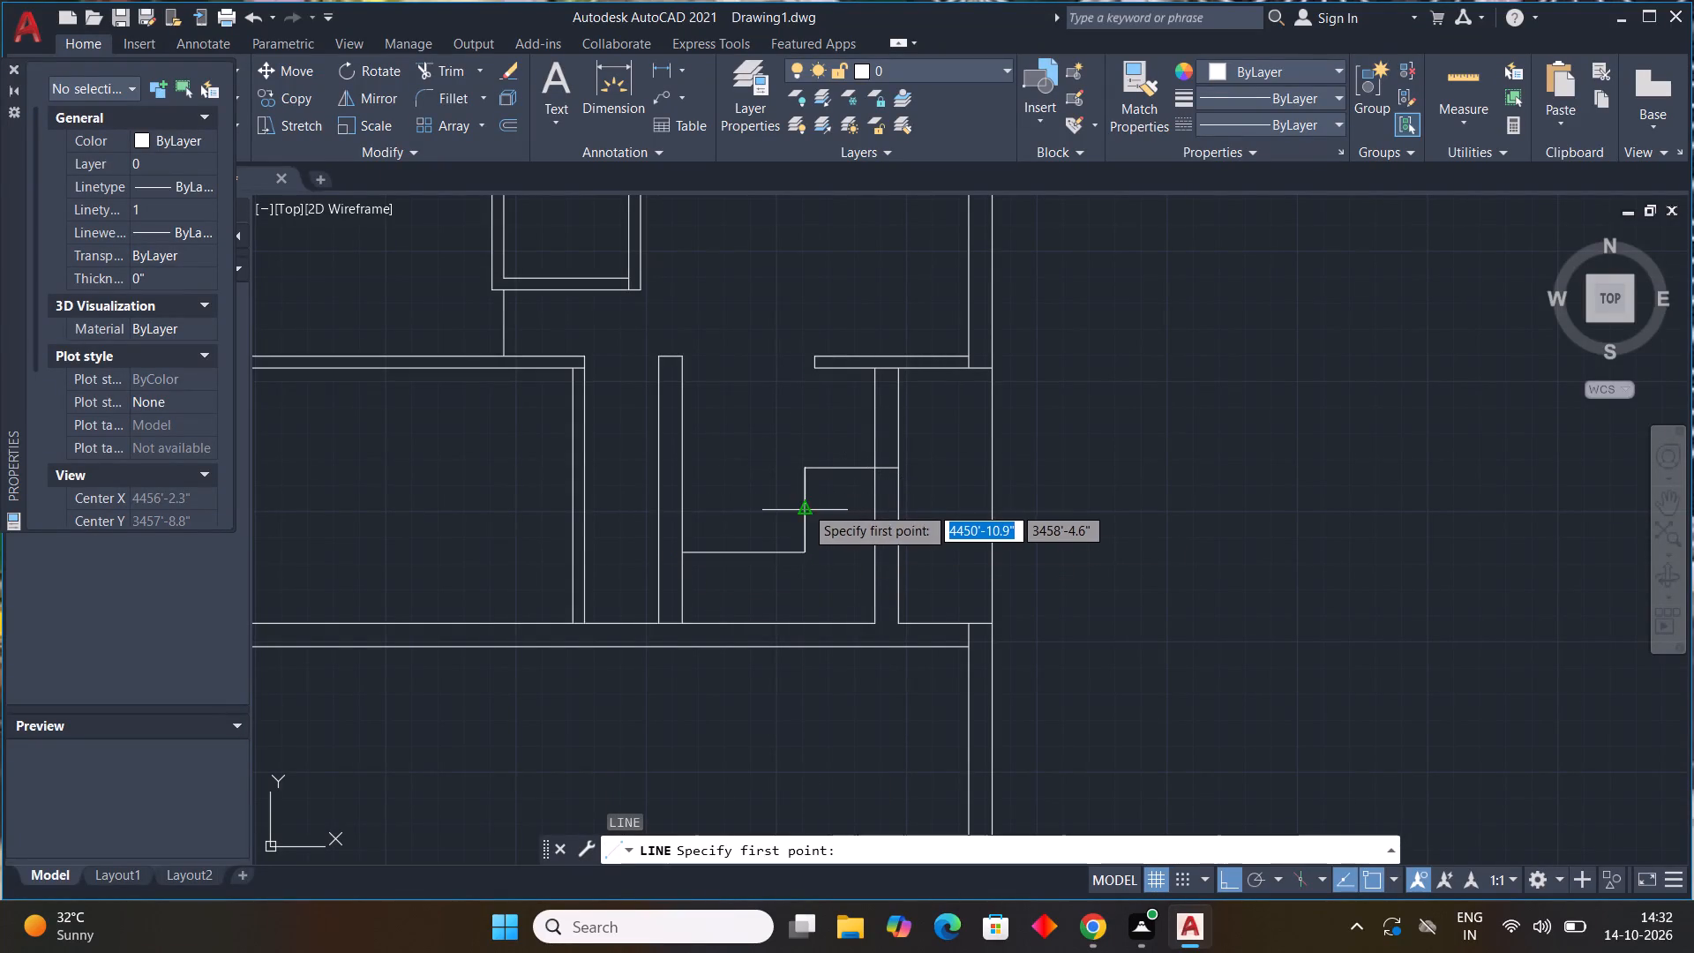
{"action": "left_click", "coordinate": [591, 457]}
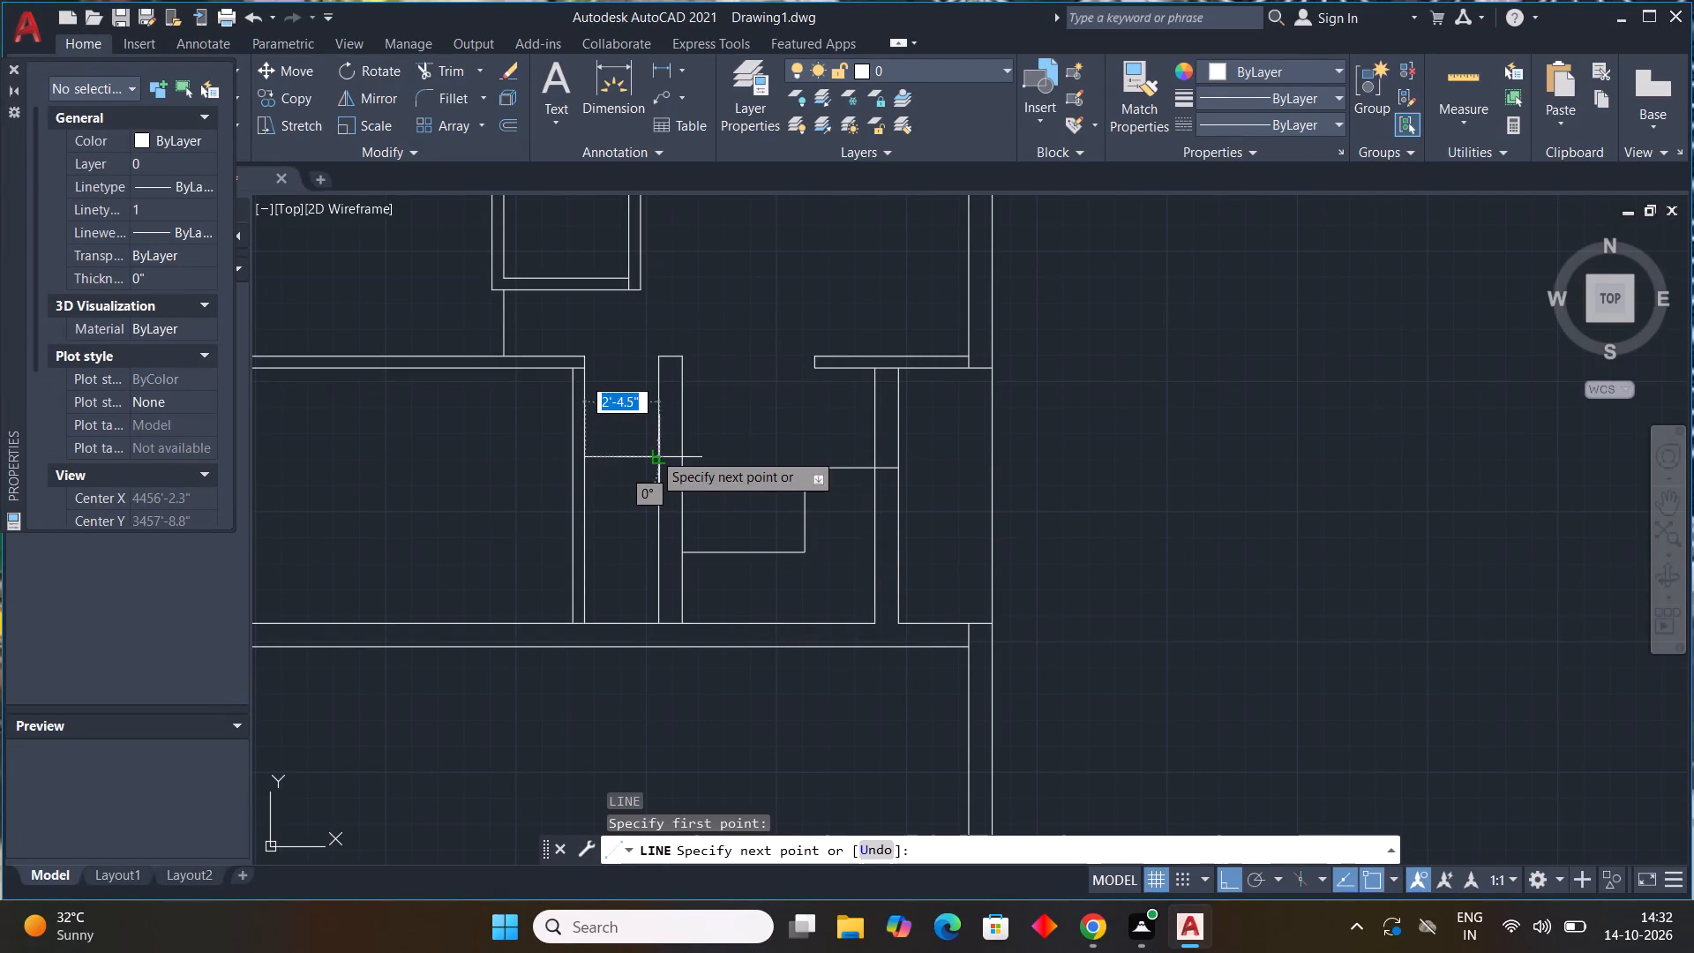
{"action": "left_click", "coordinate": [653, 452]}
{"action": "key", "text": "Escape"}
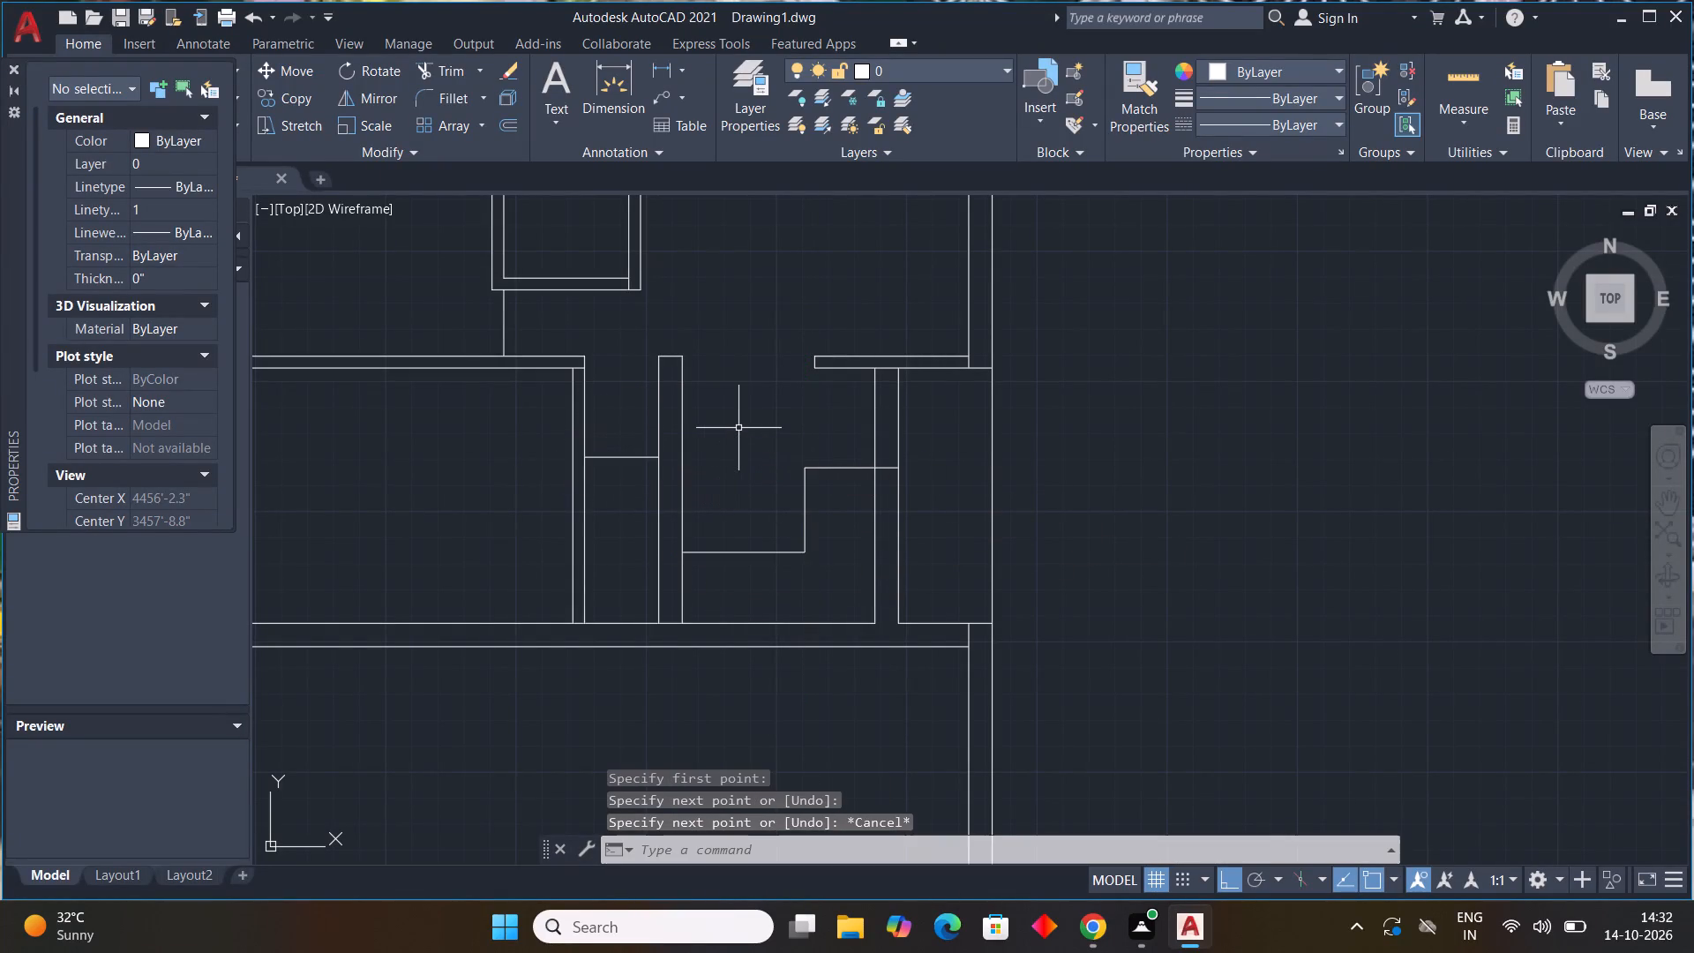
Trim the stub inside the left partition's upper corner and the right 9" wall's left line above the stepped line.
{"action": "key", "text": "Escape"}
{"action": "type", "text": "tr"}
{"action": "key", "text": "space"}
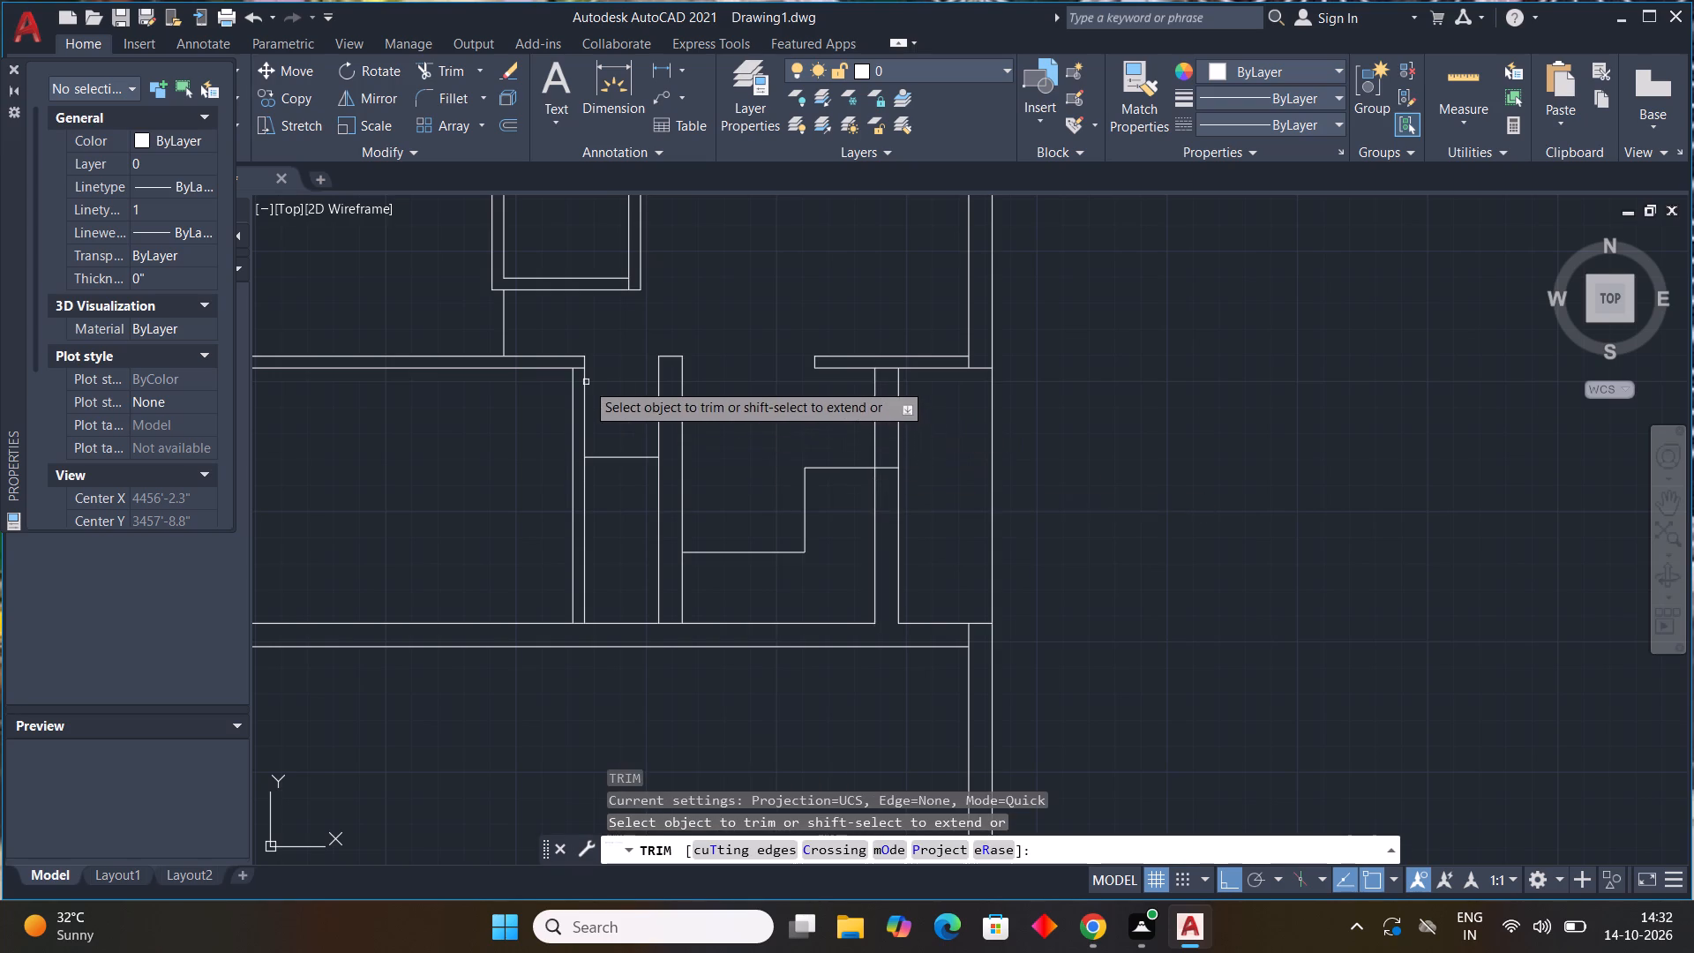
{"action": "scroll", "coordinate": [586, 382], "scroll_direction": "up", "scroll_amount": 3}
{"action": "left_click", "coordinate": [557, 316]}
{"action": "scroll", "coordinate": [892, 516], "scroll_direction": "down", "scroll_amount": 2}
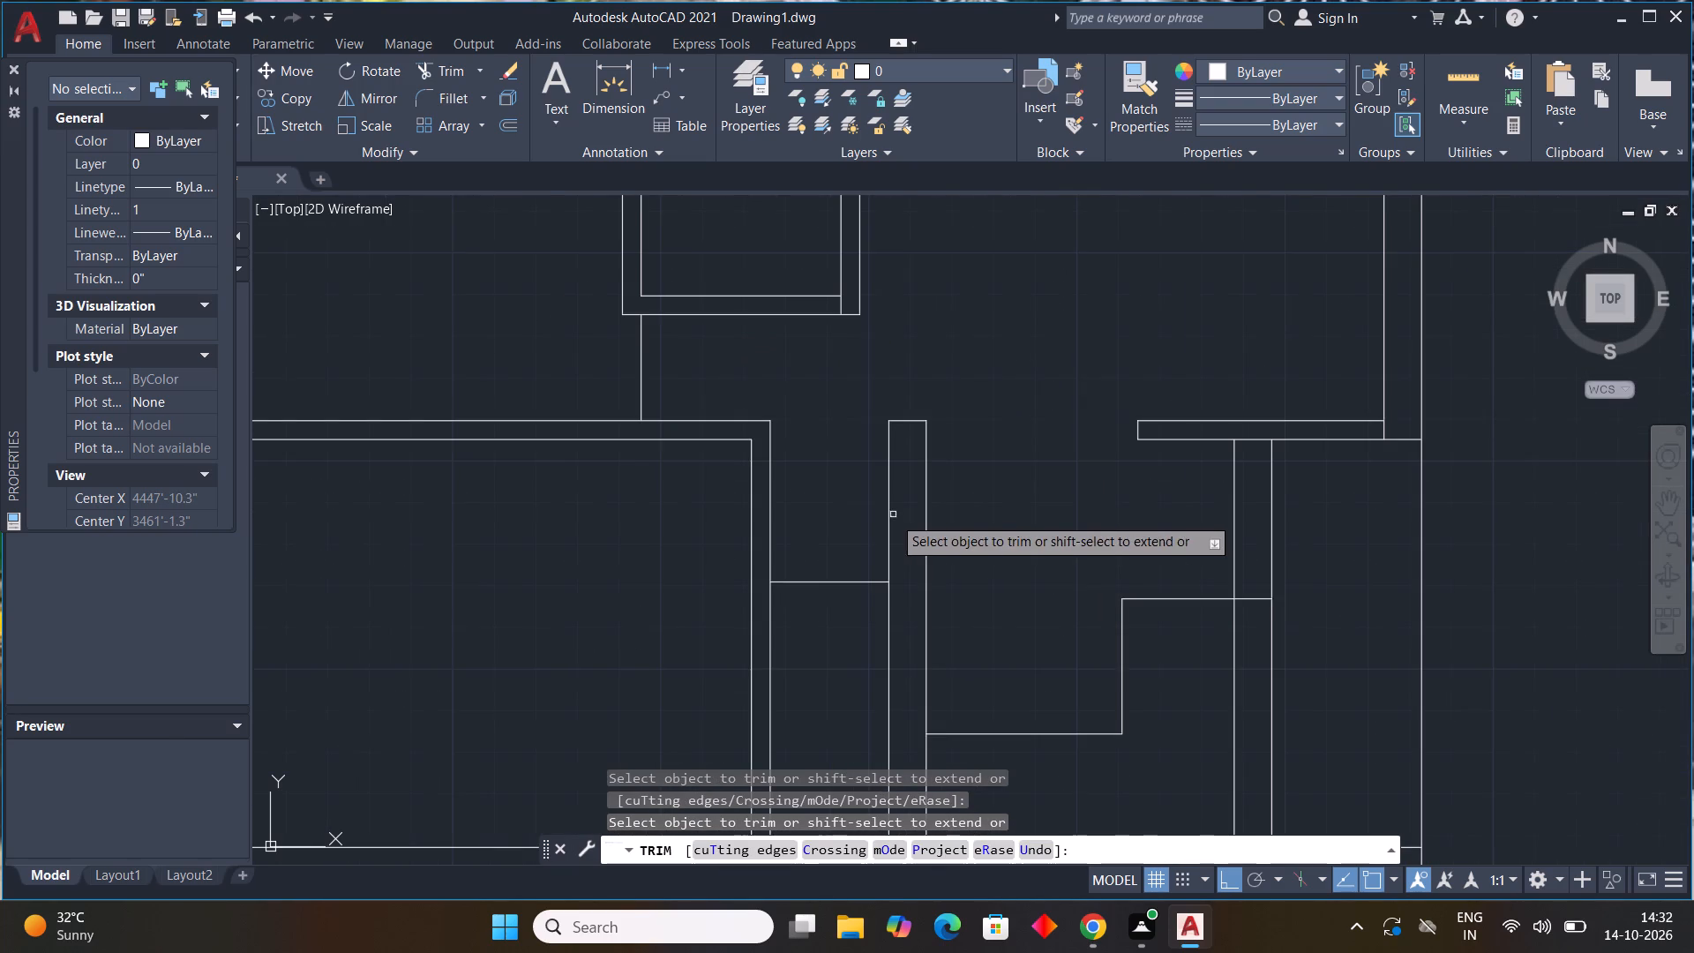
{"action": "middle_click_drag", "start_coordinate": [997, 581], "coordinate": [890, 448]}
{"action": "left_click_drag", "start_coordinate": [1091, 403], "coordinate": [1142, 398]}
Trim the exterior walls' inner-line stubs inside the middle band's upper partition at its right and left ends.
{"action": "scroll", "coordinate": [1128, 416], "scroll_direction": "down", "scroll_amount": 3}
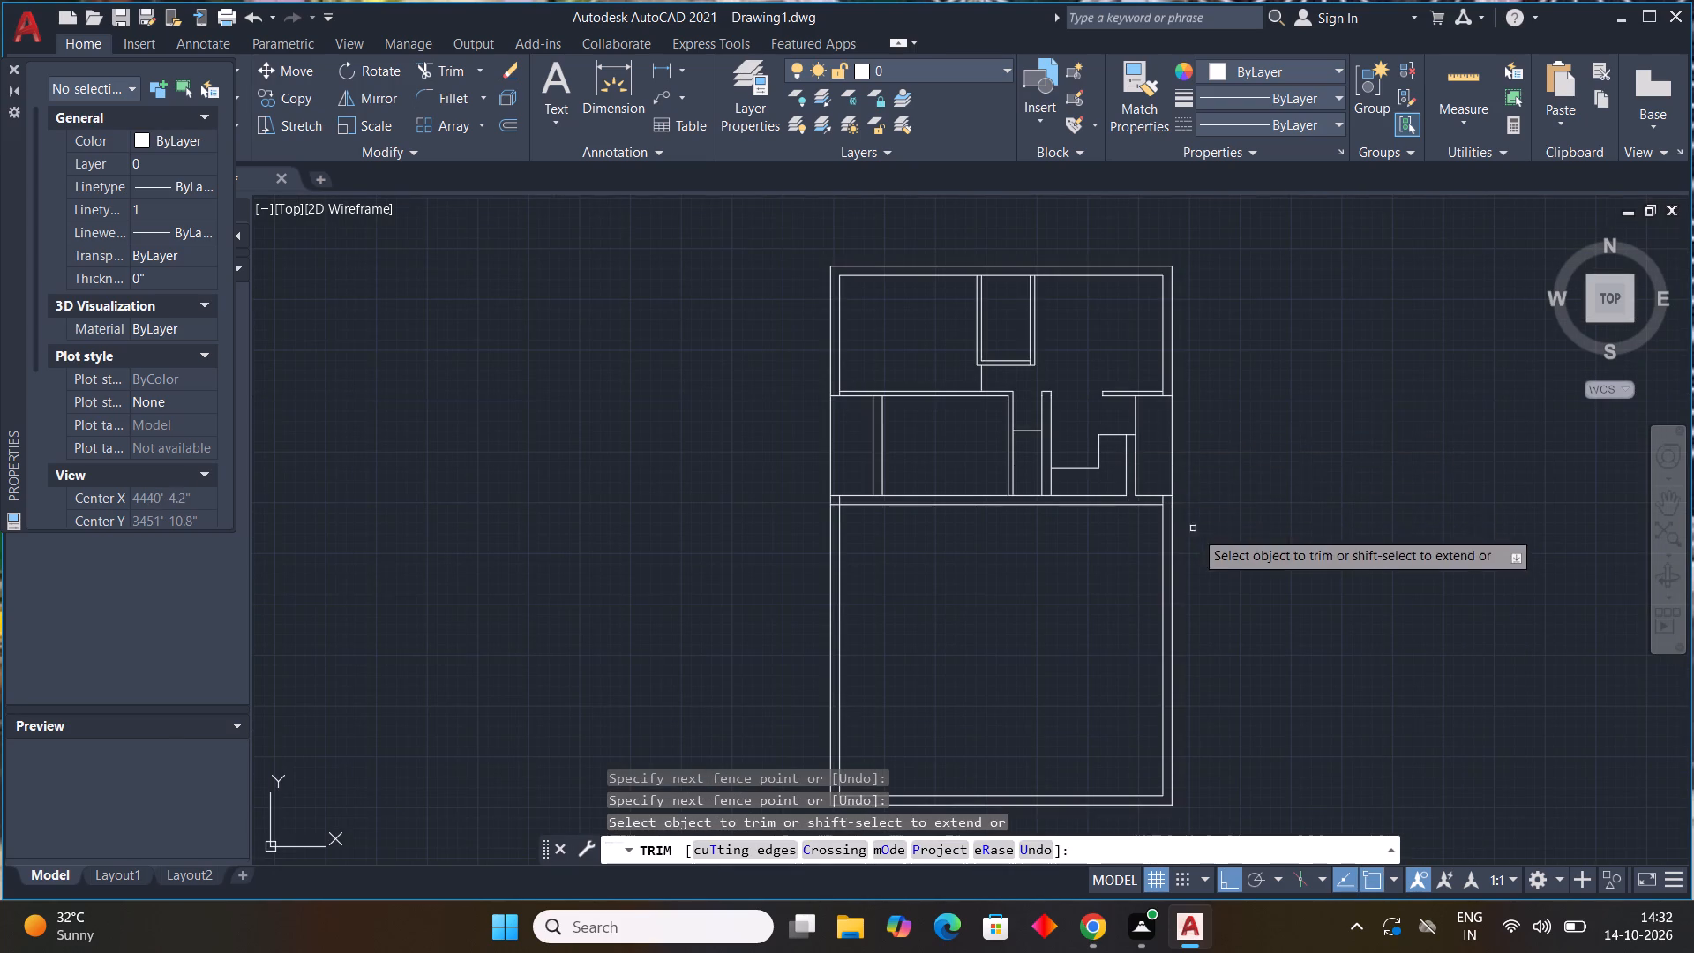
{"action": "scroll", "coordinate": [1151, 384], "scroll_direction": "up", "scroll_amount": 3}
{"action": "left_click", "coordinate": [1198, 424]}
{"action": "scroll", "coordinate": [1242, 456], "scroll_direction": "down", "scroll_amount": 3}
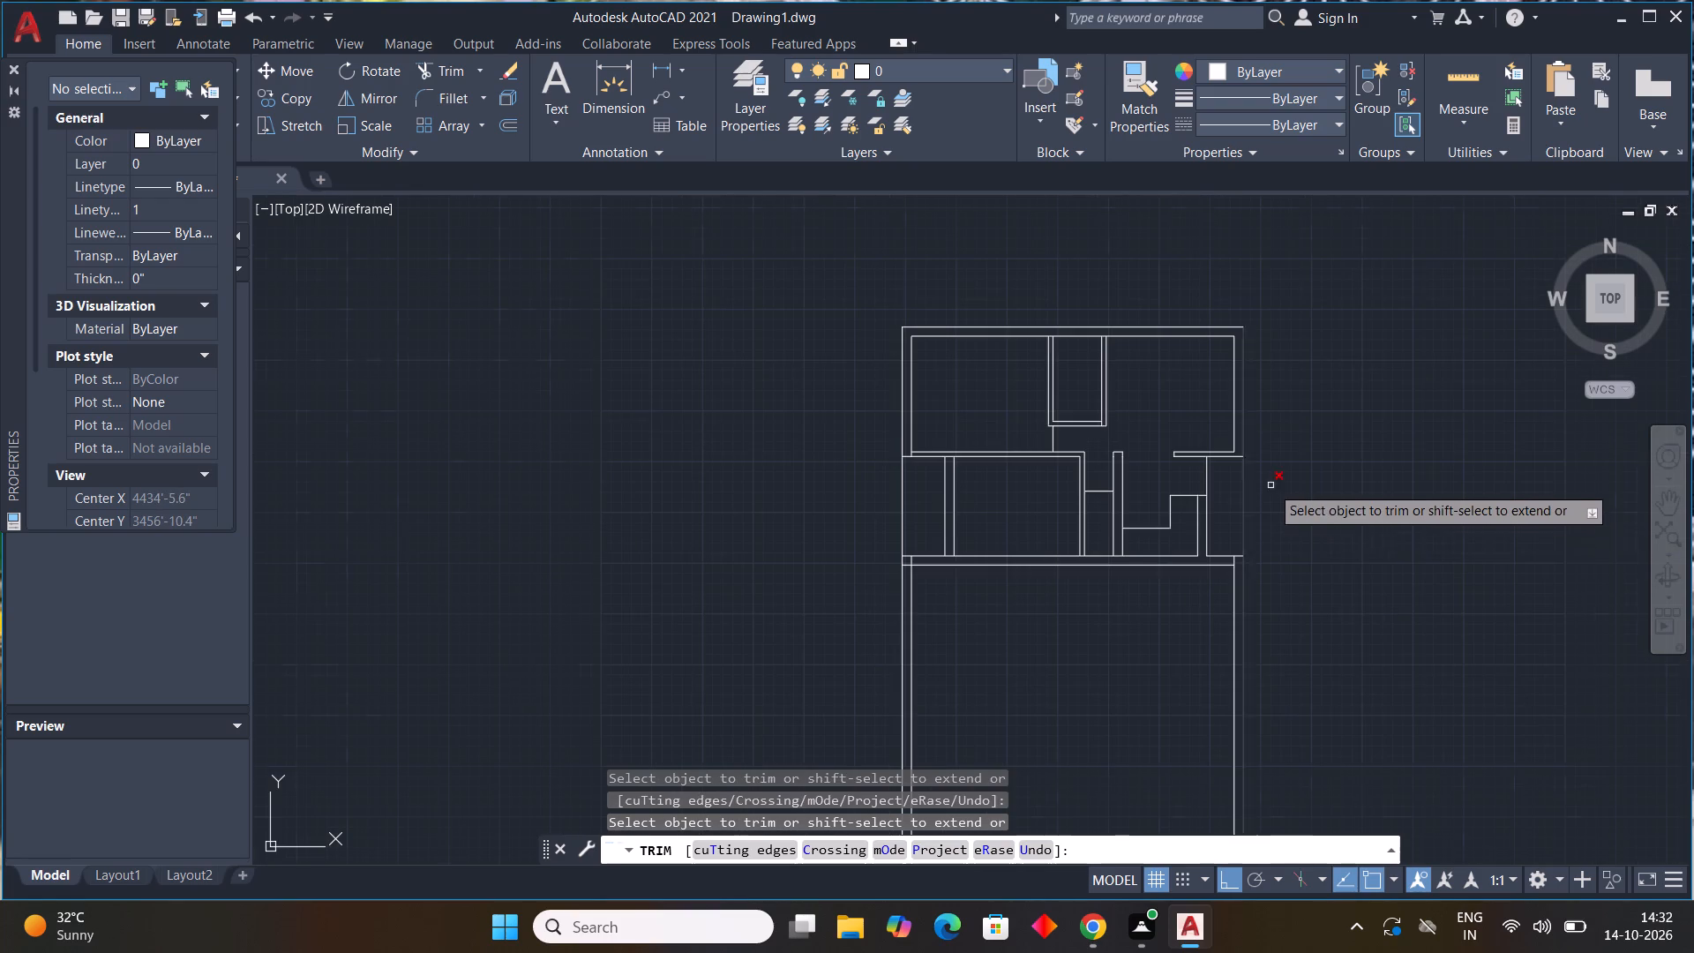
{"action": "middle_click_drag", "start_coordinate": [1298, 527], "coordinate": [1260, 383]}
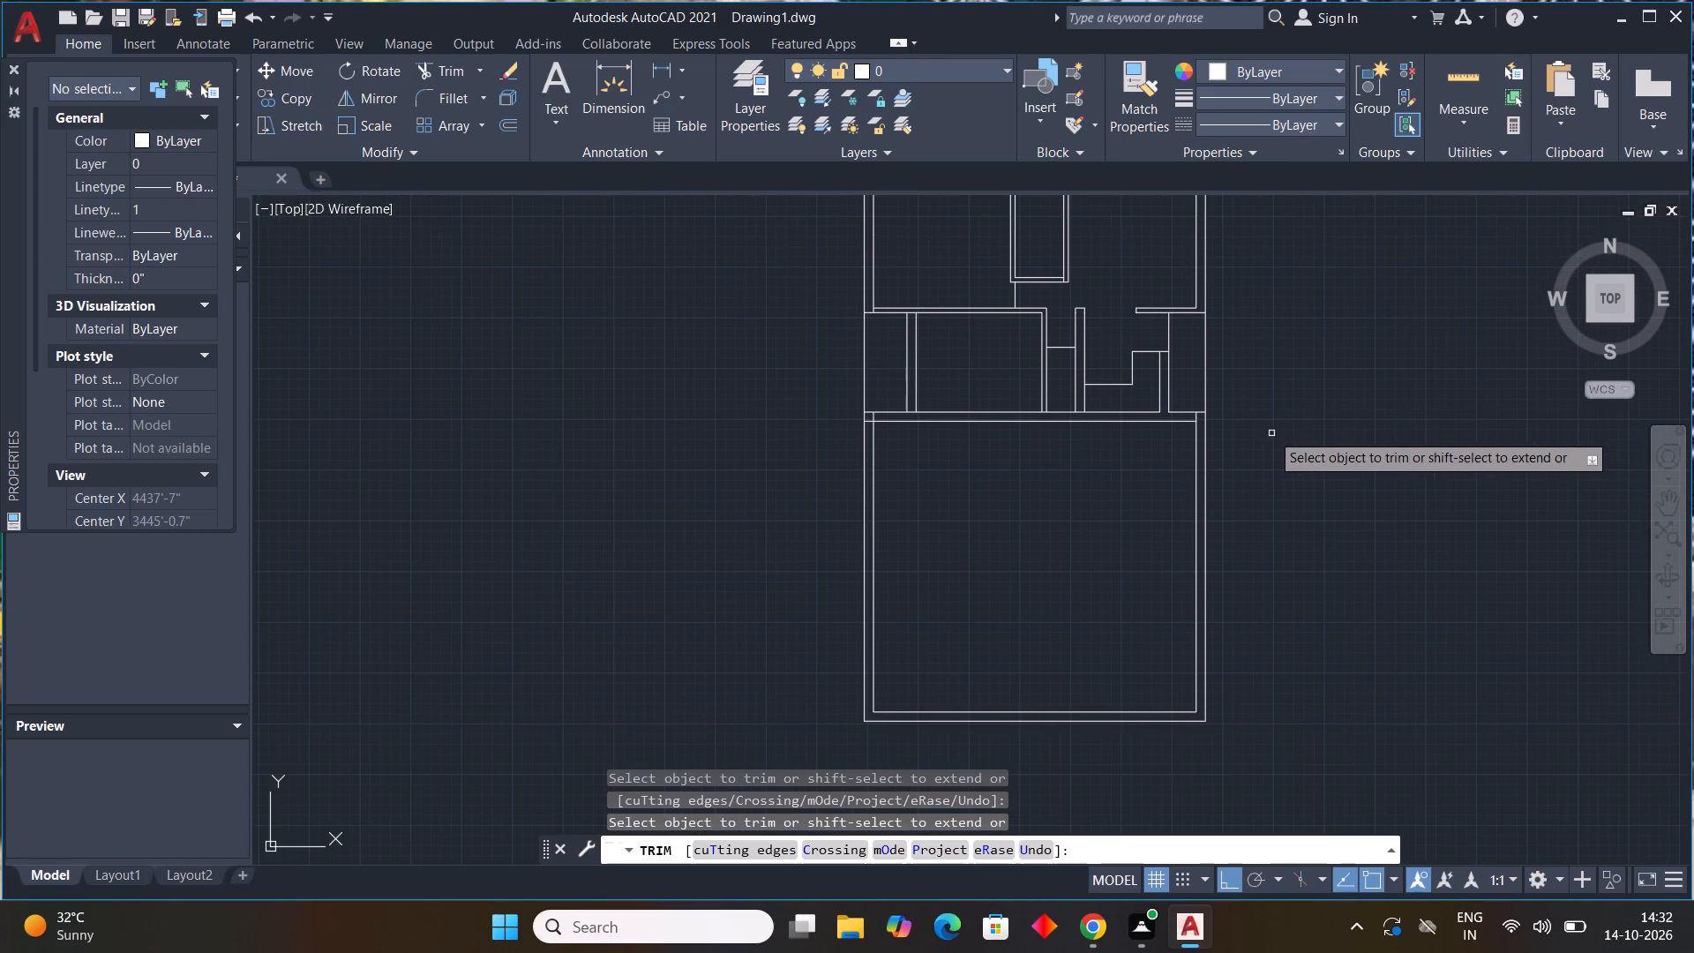
{"action": "scroll", "coordinate": [893, 304], "scroll_direction": "up", "scroll_amount": 3}
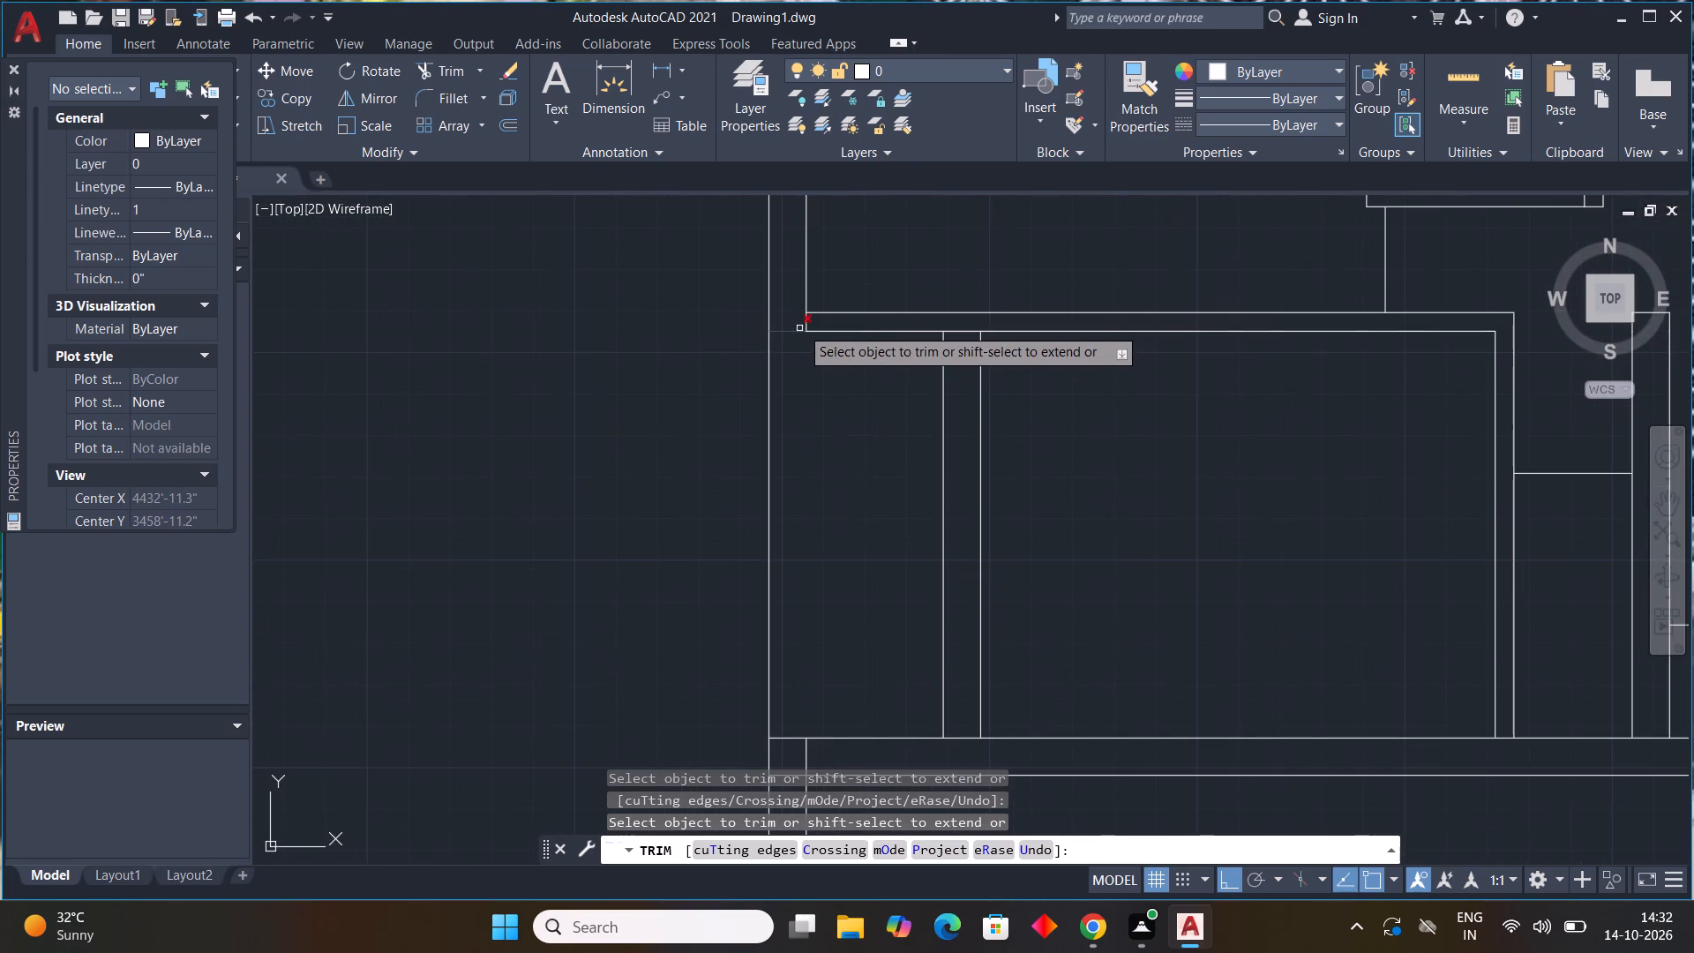
{"action": "left_click", "coordinate": [806, 322]}
{"action": "scroll", "coordinate": [965, 454], "scroll_direction": "down", "scroll_amount": 3}
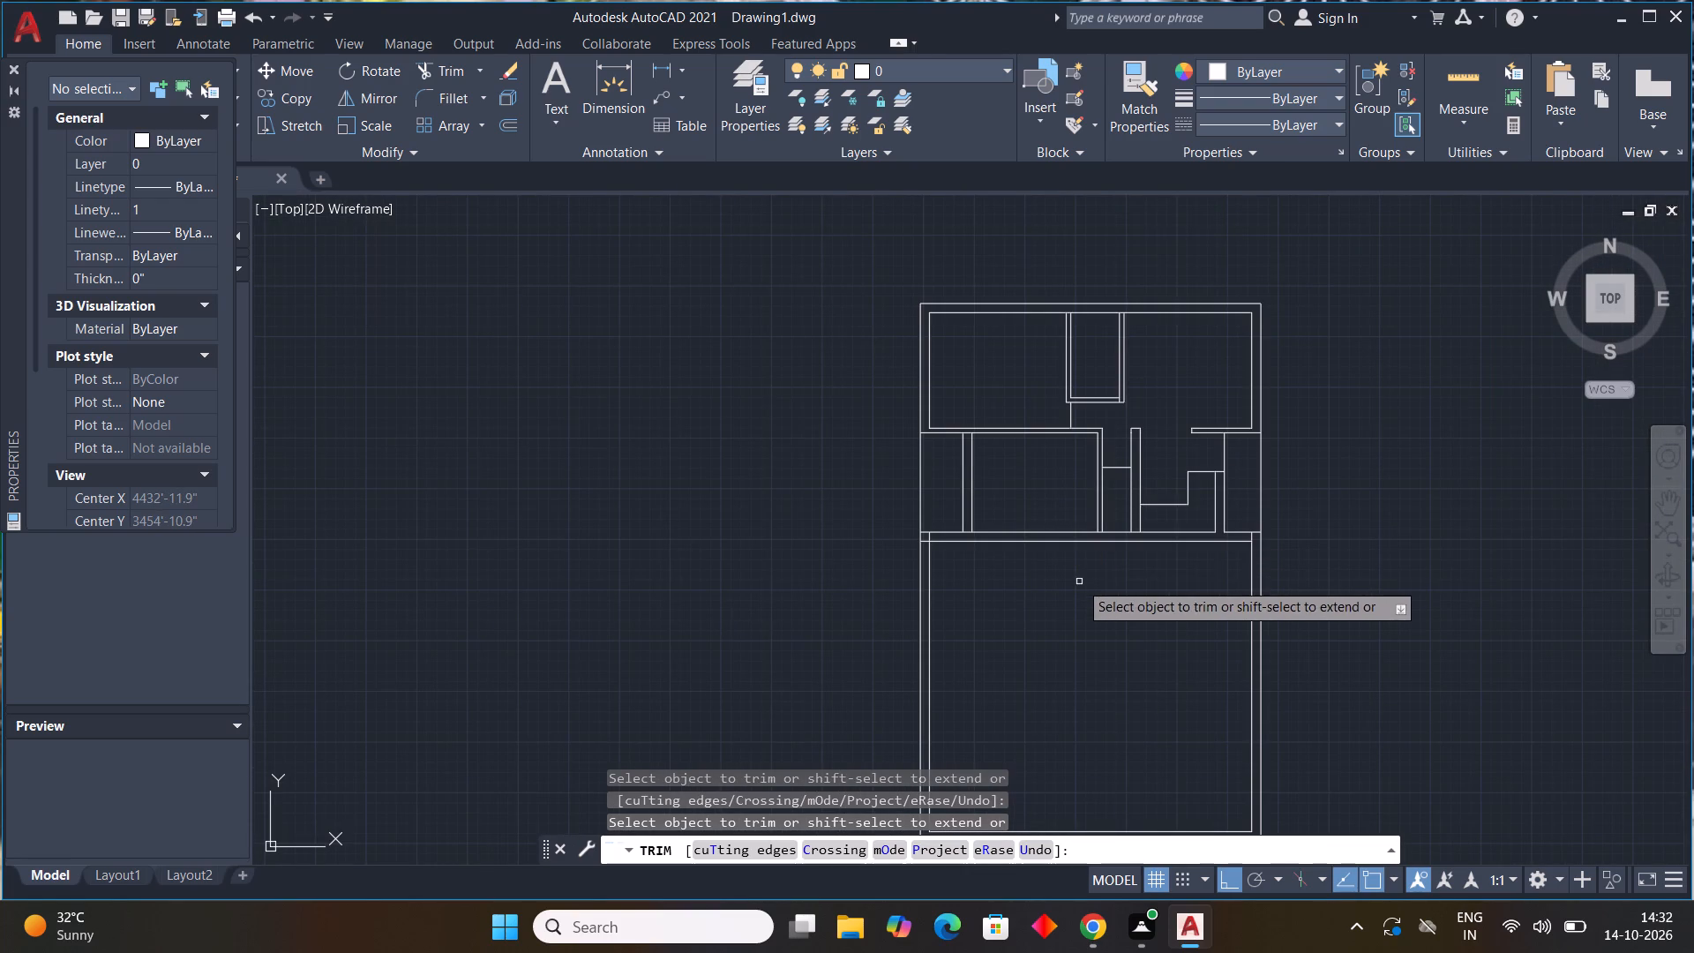
{"action": "scroll", "coordinate": [1130, 366], "scroll_direction": "up", "scroll_amount": 2}
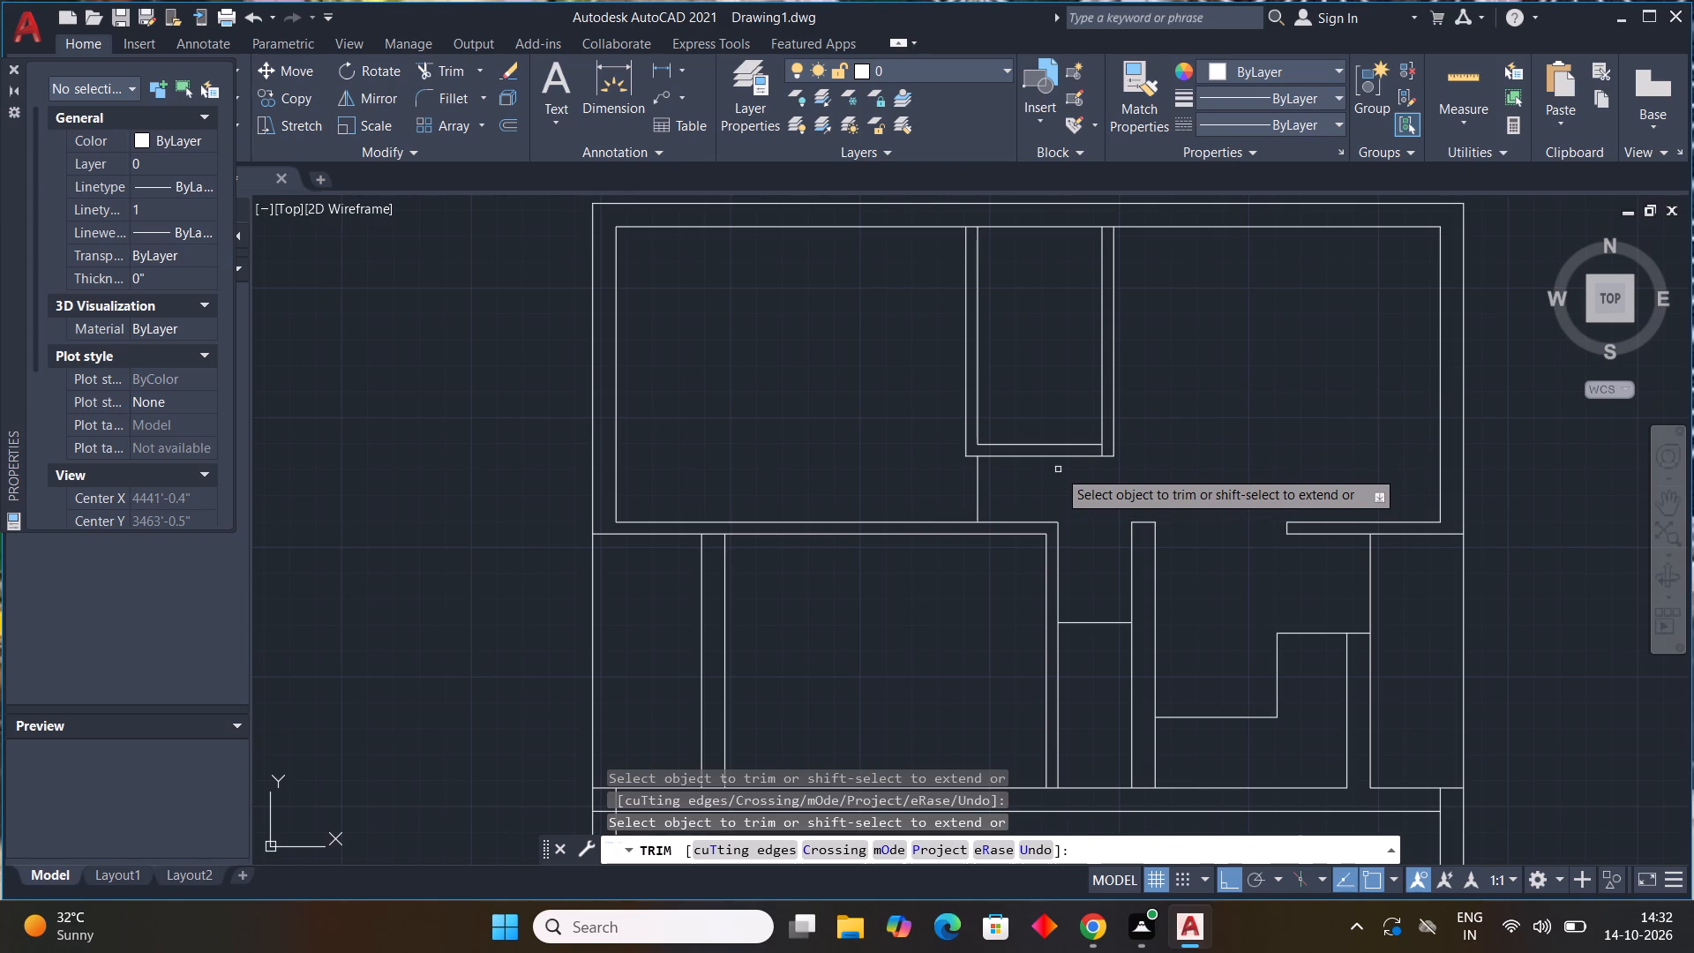
{"action": "key", "text": "Escape"}
Draw a short vertical line across the 4.5" bottom partition of the small upper room, just right of its middle.
{"action": "type", "text": "l"}
{"action": "key", "text": "space"}
{"action": "scroll", "coordinate": [1063, 446], "scroll_direction": "up", "scroll_amount": 3}
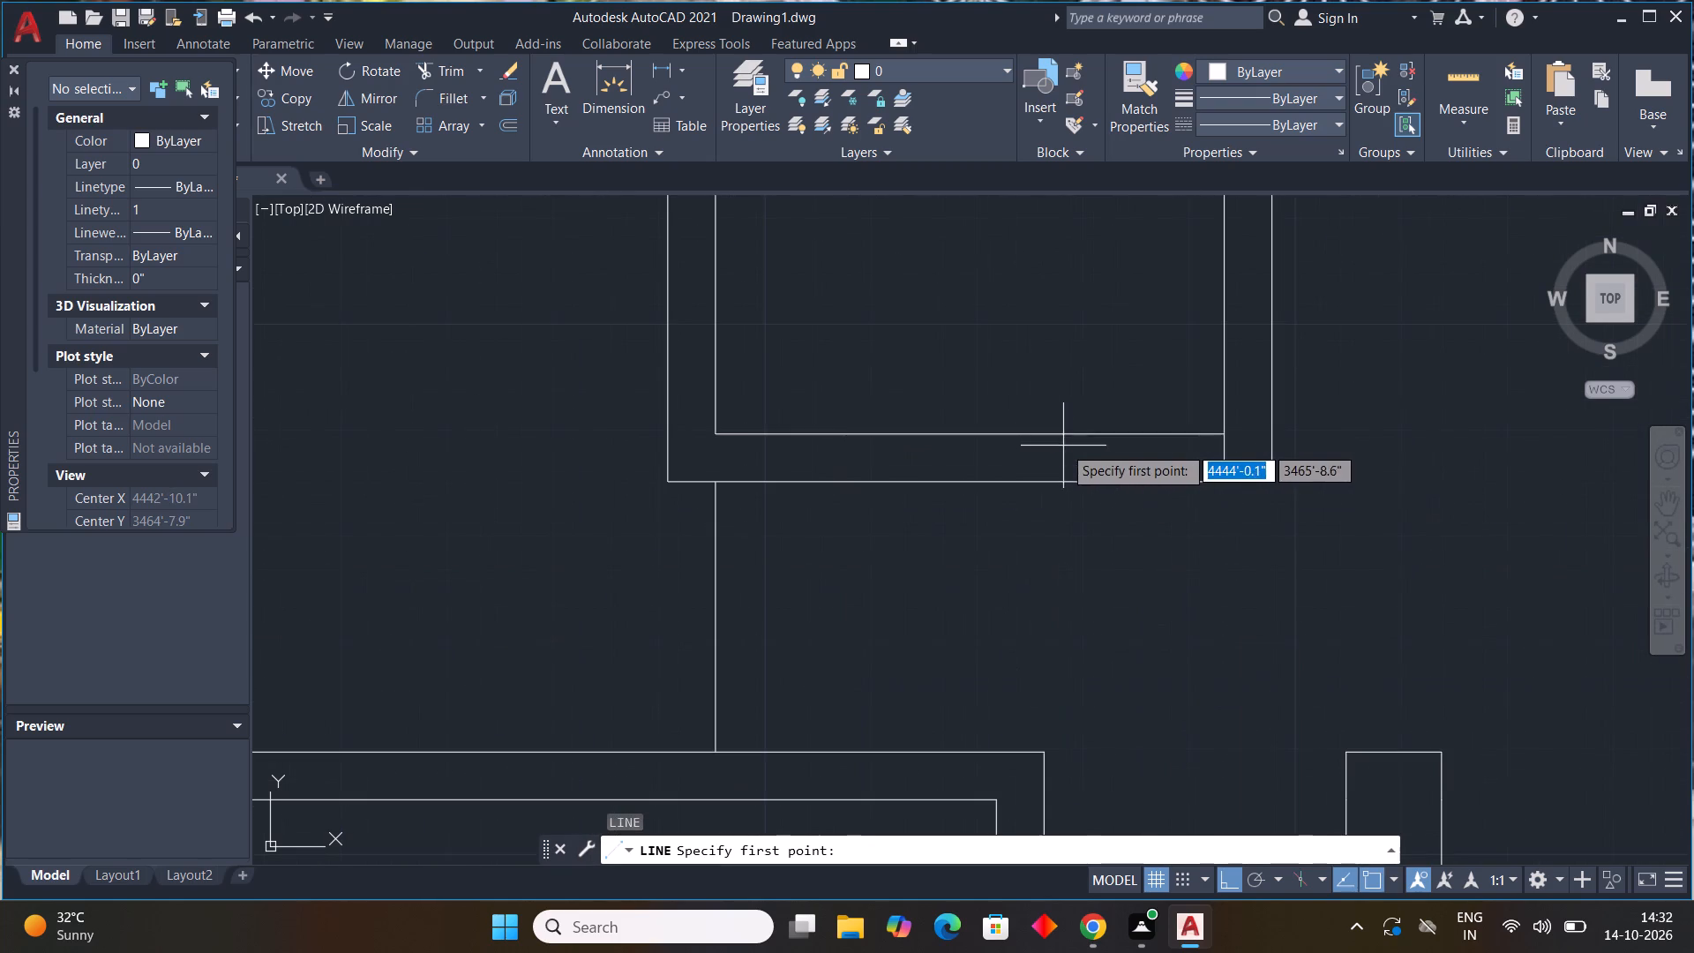
{"action": "left_click", "coordinate": [1001, 436]}
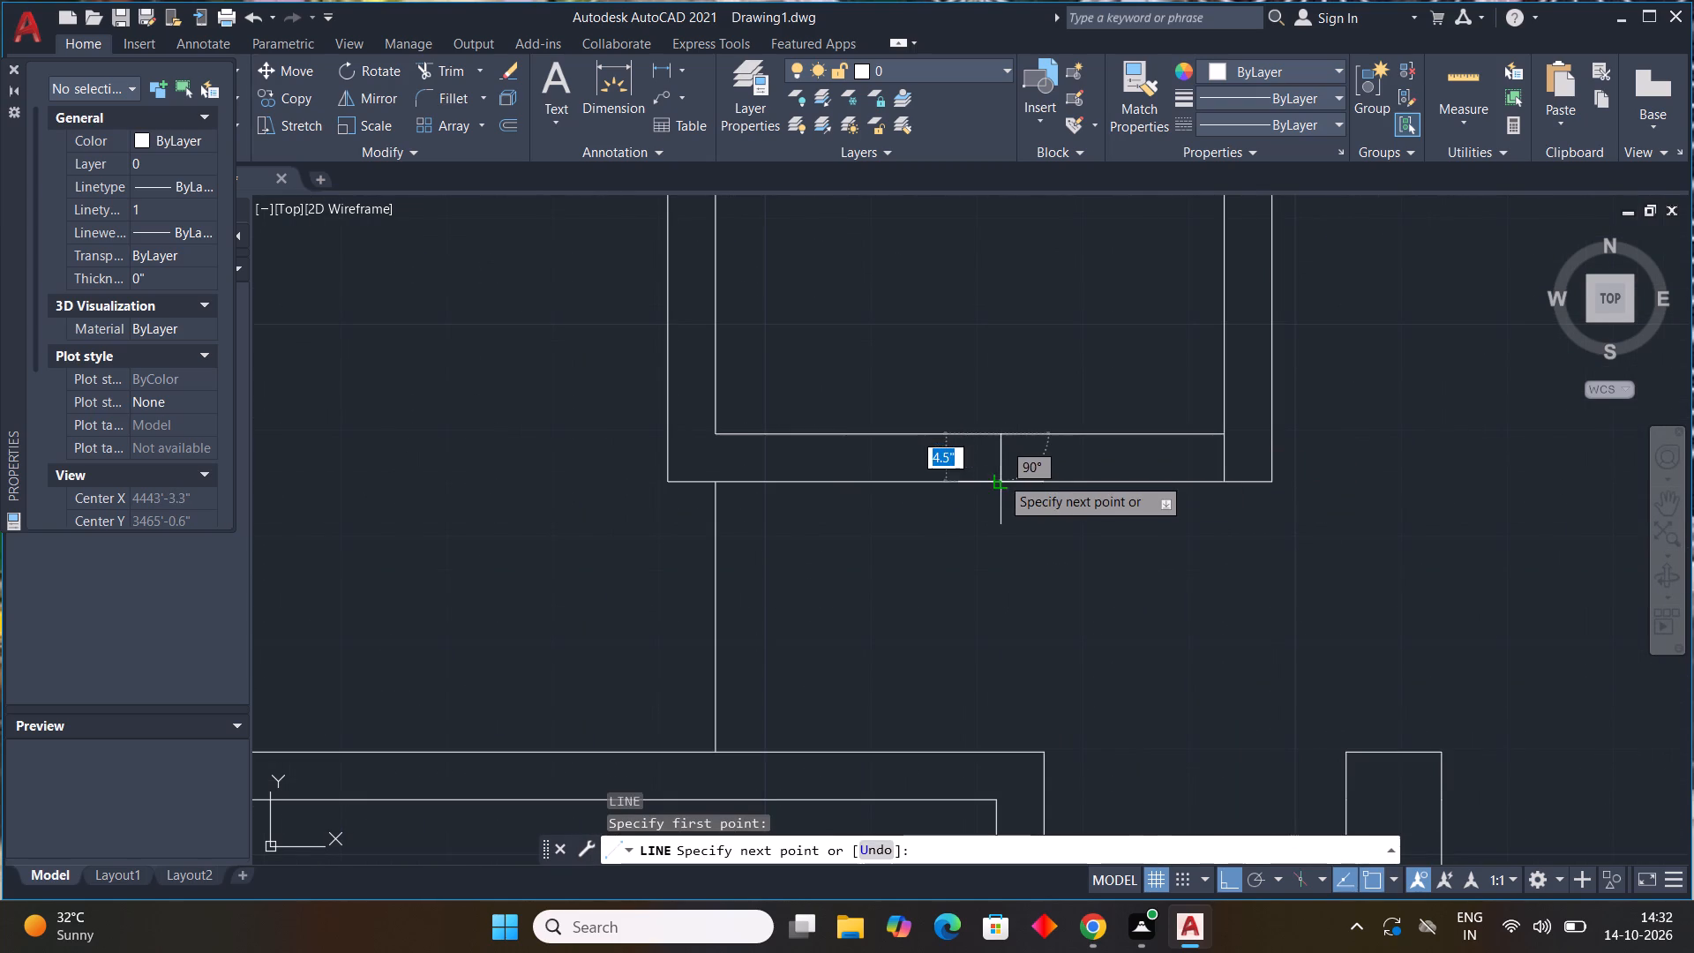
{"action": "left_click", "coordinate": [1001, 479]}
{"action": "key", "text": "Escape"}
Trim the small upper room's bottom partition by removing its upper line to the right of the new cross line.
{"action": "key", "text": "t"}
{"action": "key", "text": "r"}
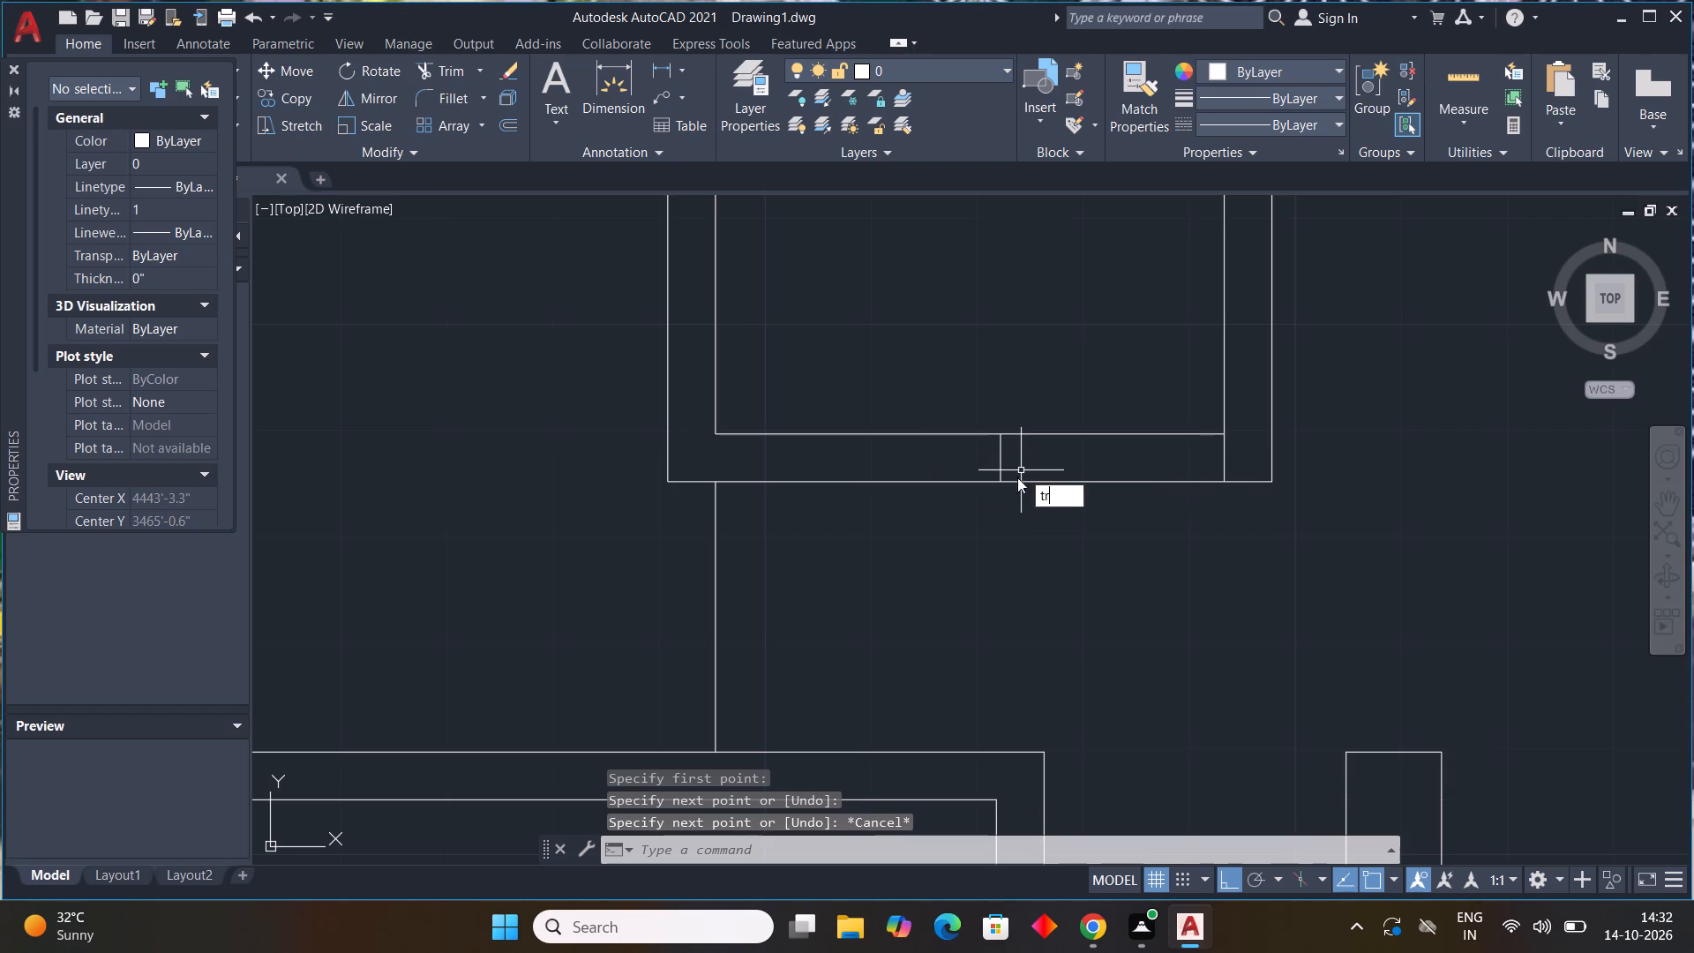
{"action": "key", "text": "space"}
{"action": "left_click", "coordinate": [1113, 428]}
{"action": "left_click", "coordinate": [1105, 445]}
{"action": "scroll", "coordinate": [1203, 499], "scroll_direction": "down", "scroll_amount": 4}
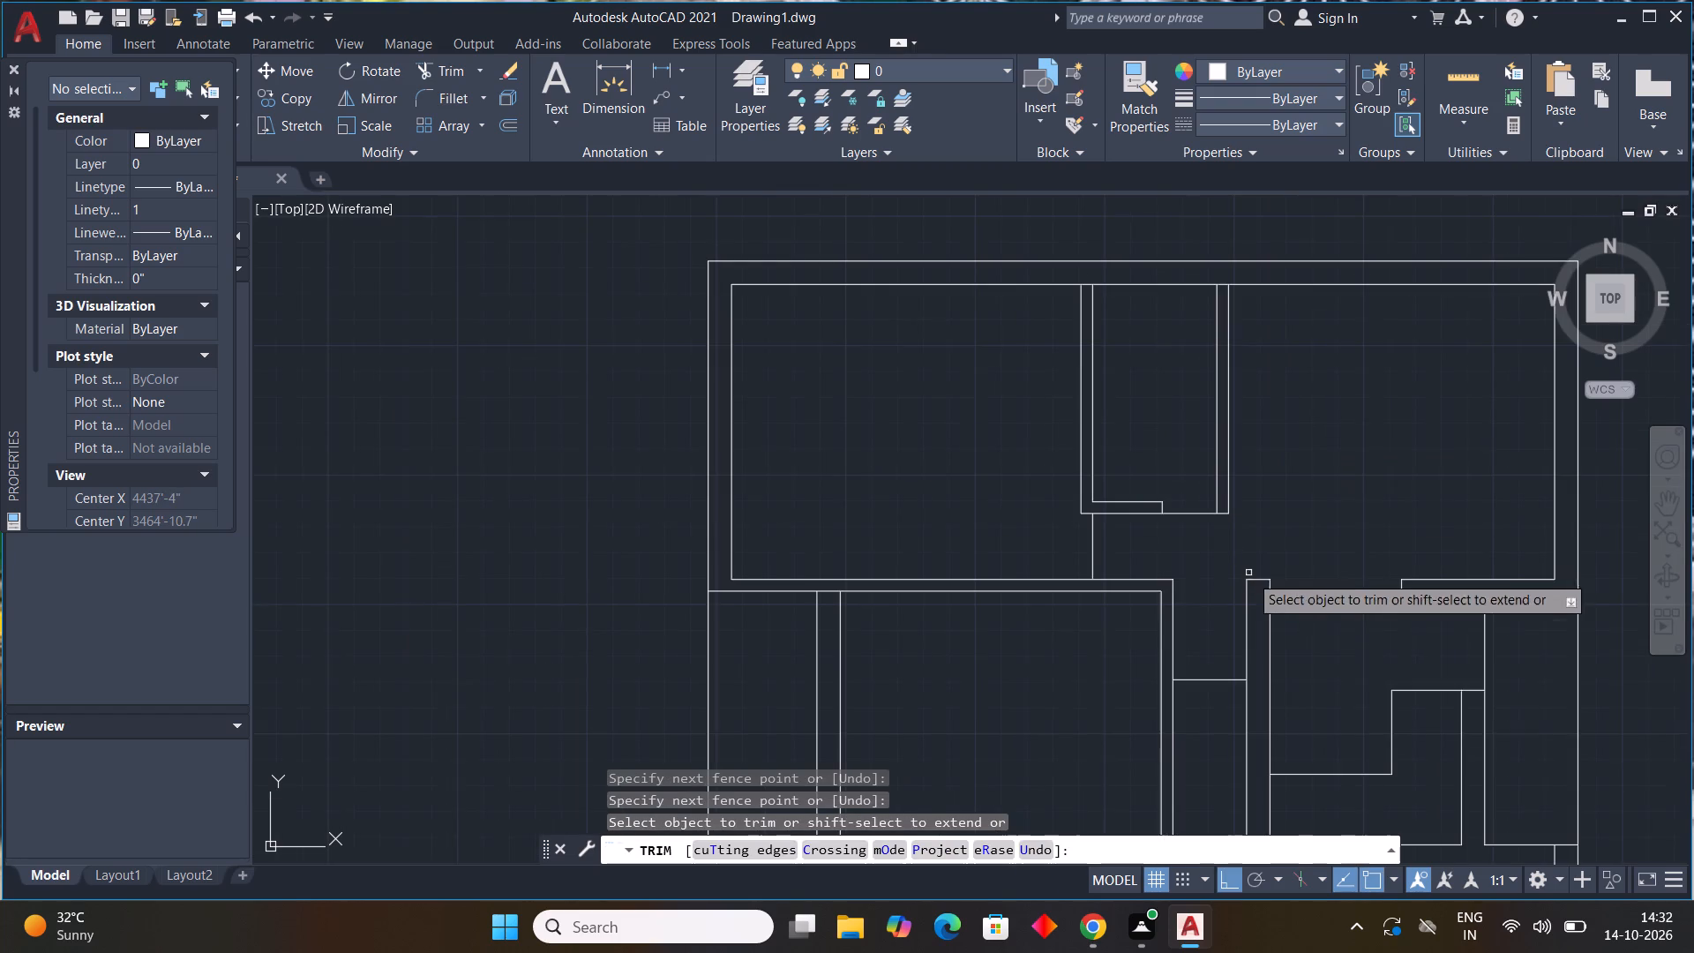
{"action": "middle_click_drag", "start_coordinate": [1297, 660], "coordinate": [1188, 346]}
{"action": "scroll", "coordinate": [1214, 553], "scroll_direction": "down", "scroll_amount": 1}
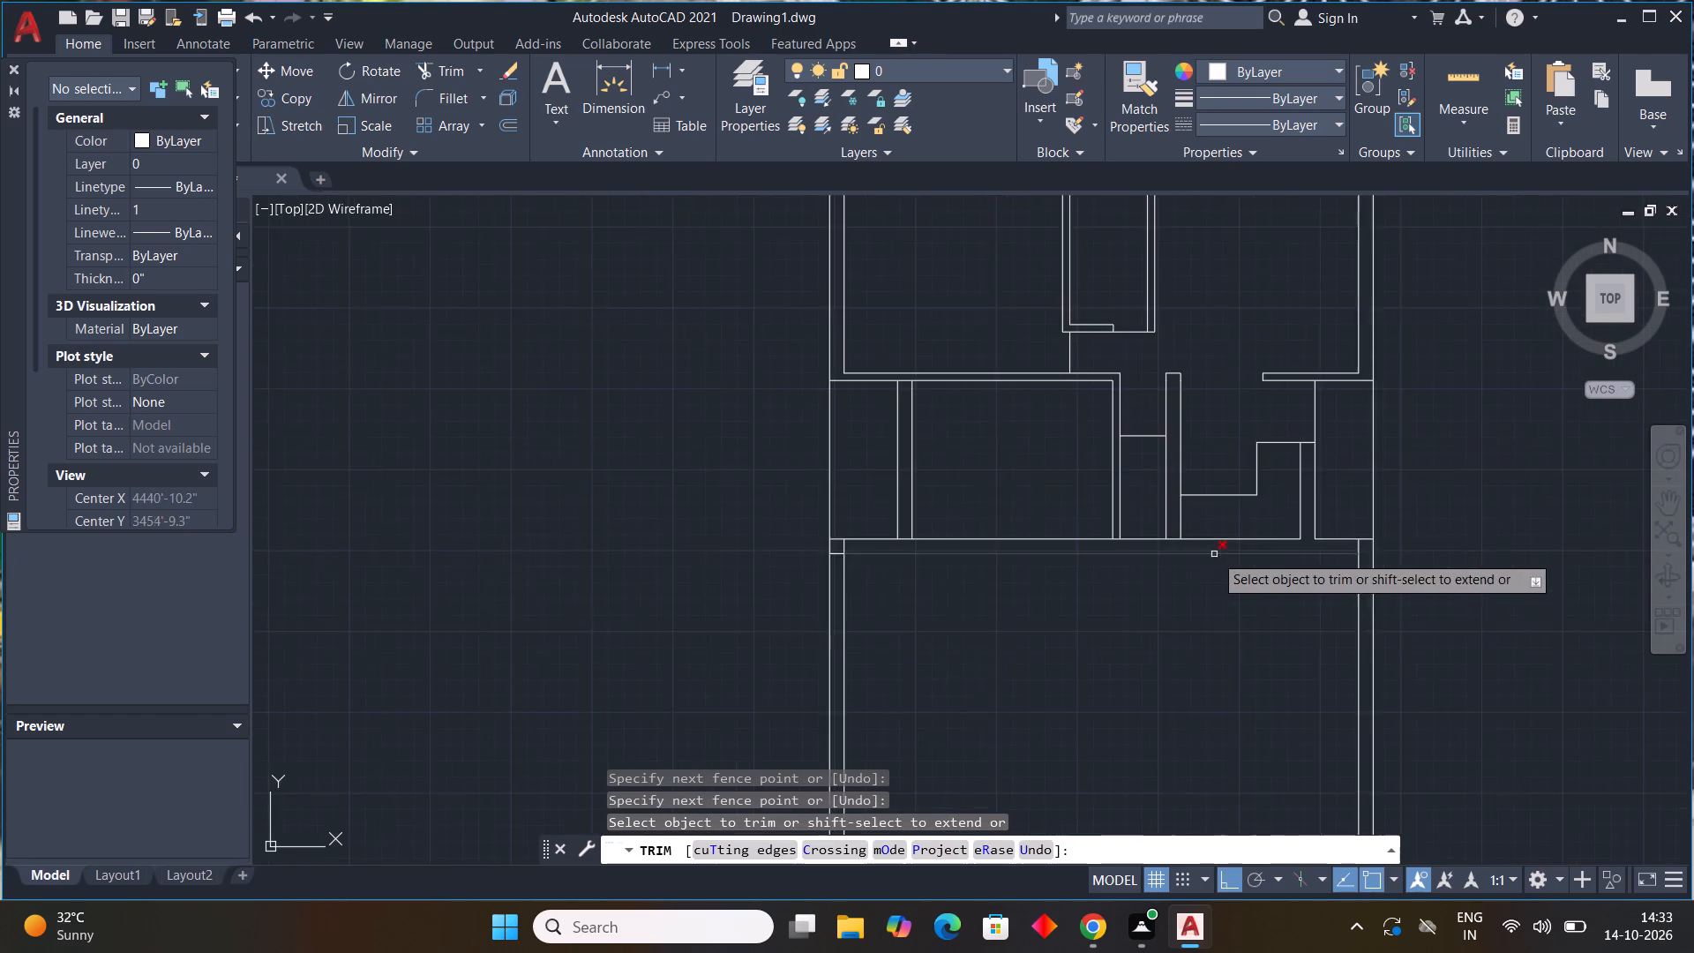
{"action": "scroll", "coordinate": [1221, 587], "scroll_direction": "down", "scroll_amount": 2}
{"action": "scroll", "coordinate": [1211, 619], "scroll_direction": "up", "scroll_amount": 2}
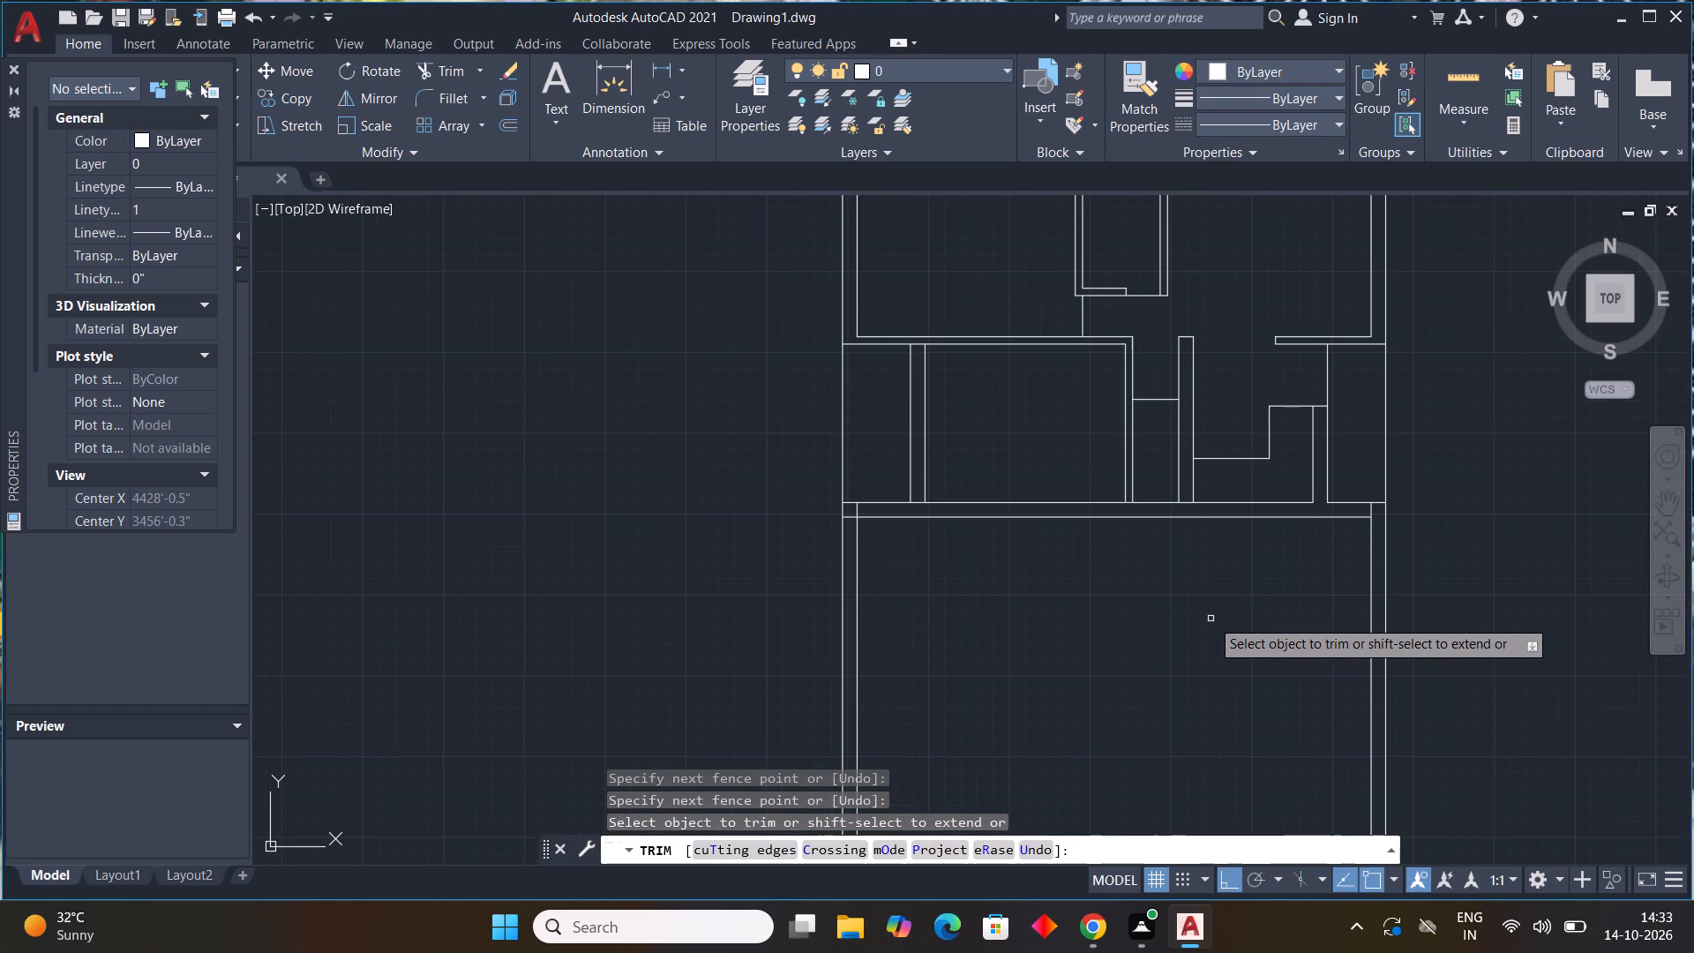
{"action": "key", "text": "Escape"}
{"action": "key", "text": "Escape"}
{"action": "key", "text": "Escape"}
{"action": "key", "text": "Escape"}
{"action": "key", "text": "Escape"}
{"action": "key", "text": "Escape"}
{"action": "key", "text": "Escape"}
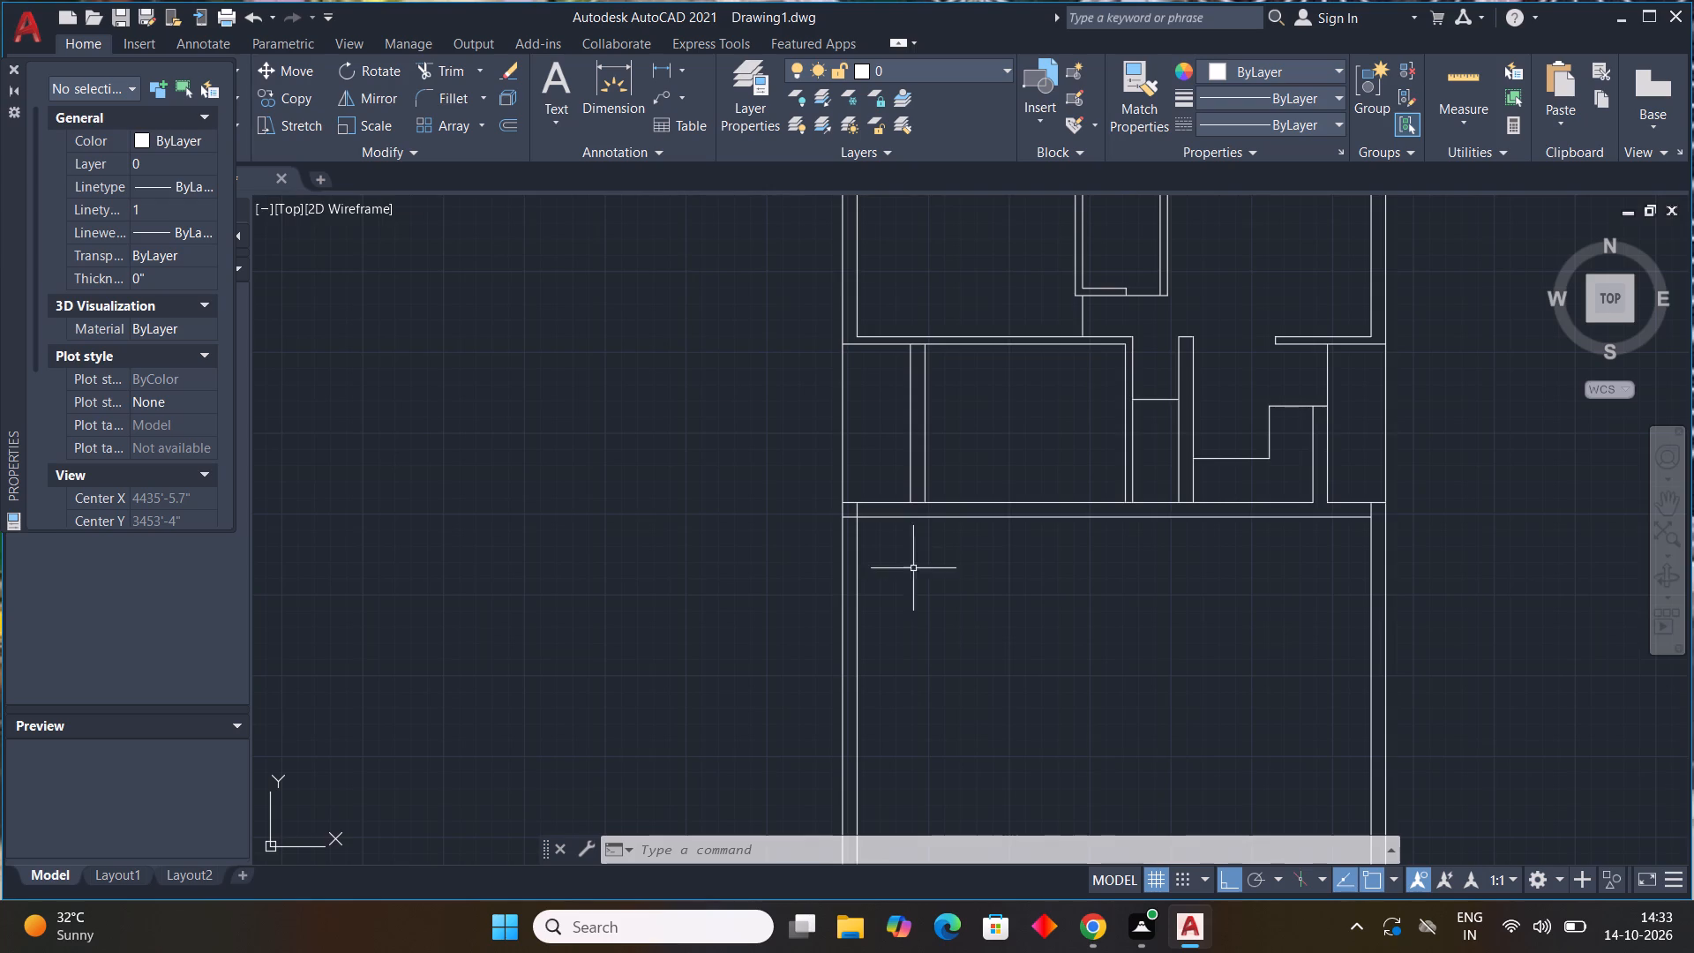
Offset the lower line of the middle band's bottom wall 4' downward into the large lower room.
{"action": "scroll", "coordinate": [882, 544], "scroll_direction": "up", "scroll_amount": 1}
{"action": "middle_click_drag", "start_coordinate": [966, 613], "coordinate": [882, 507]}
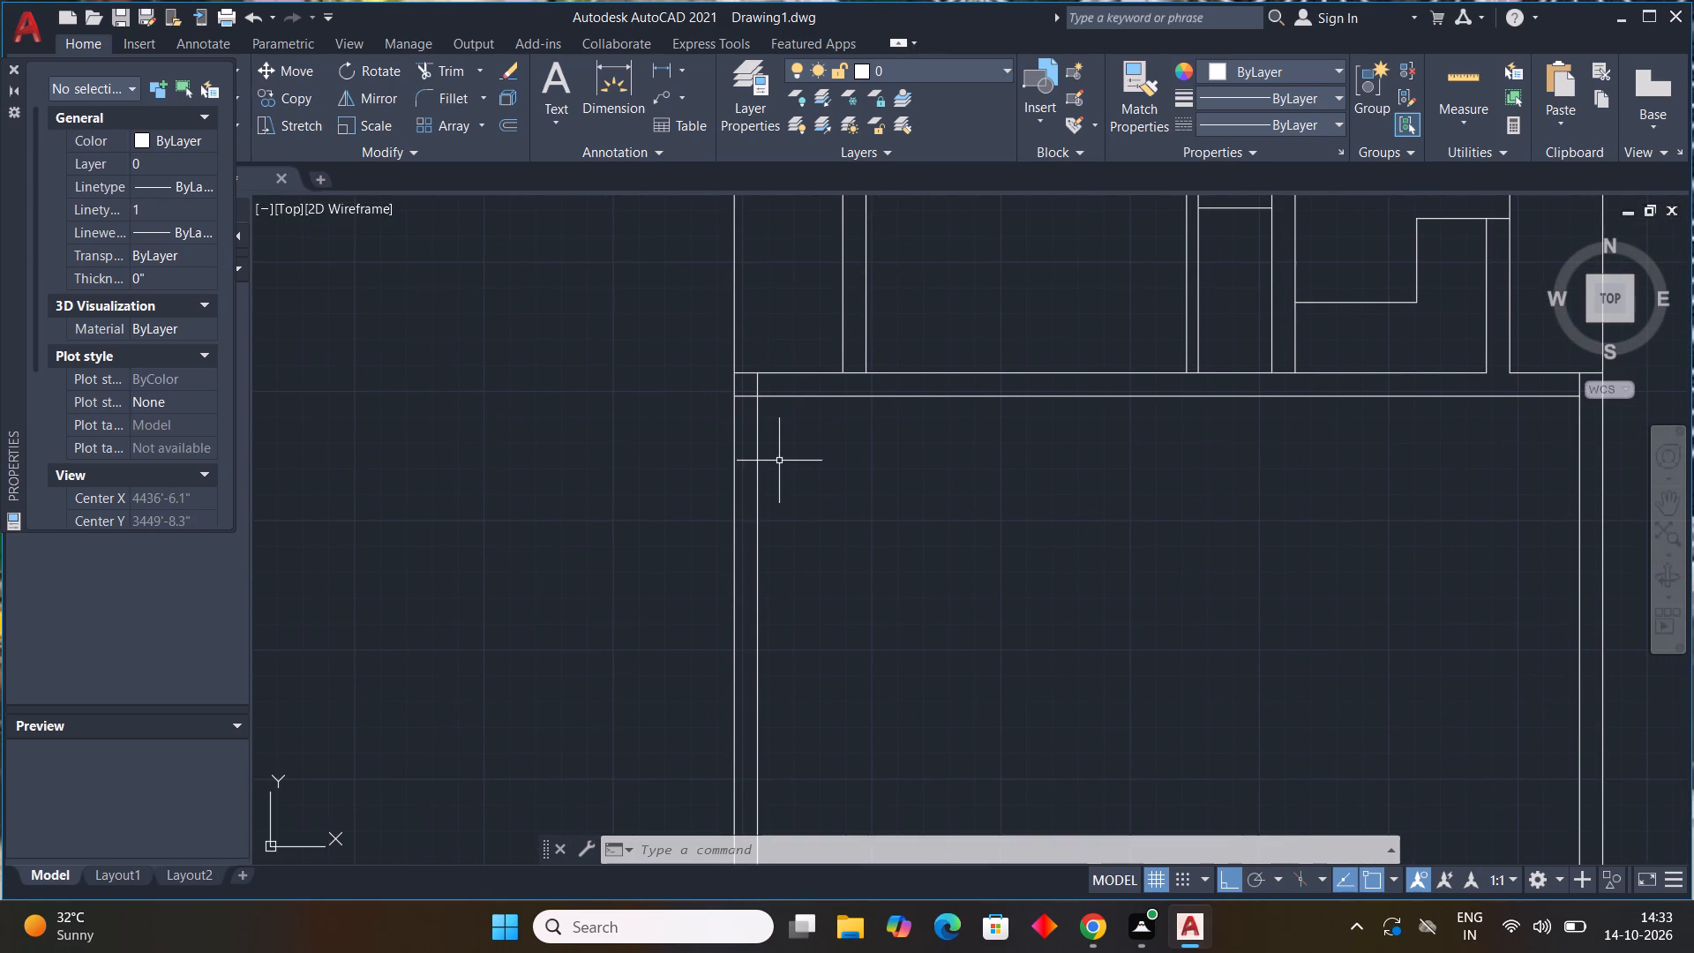
{"action": "type", "text": "off"}
{"action": "key", "text": "space"}
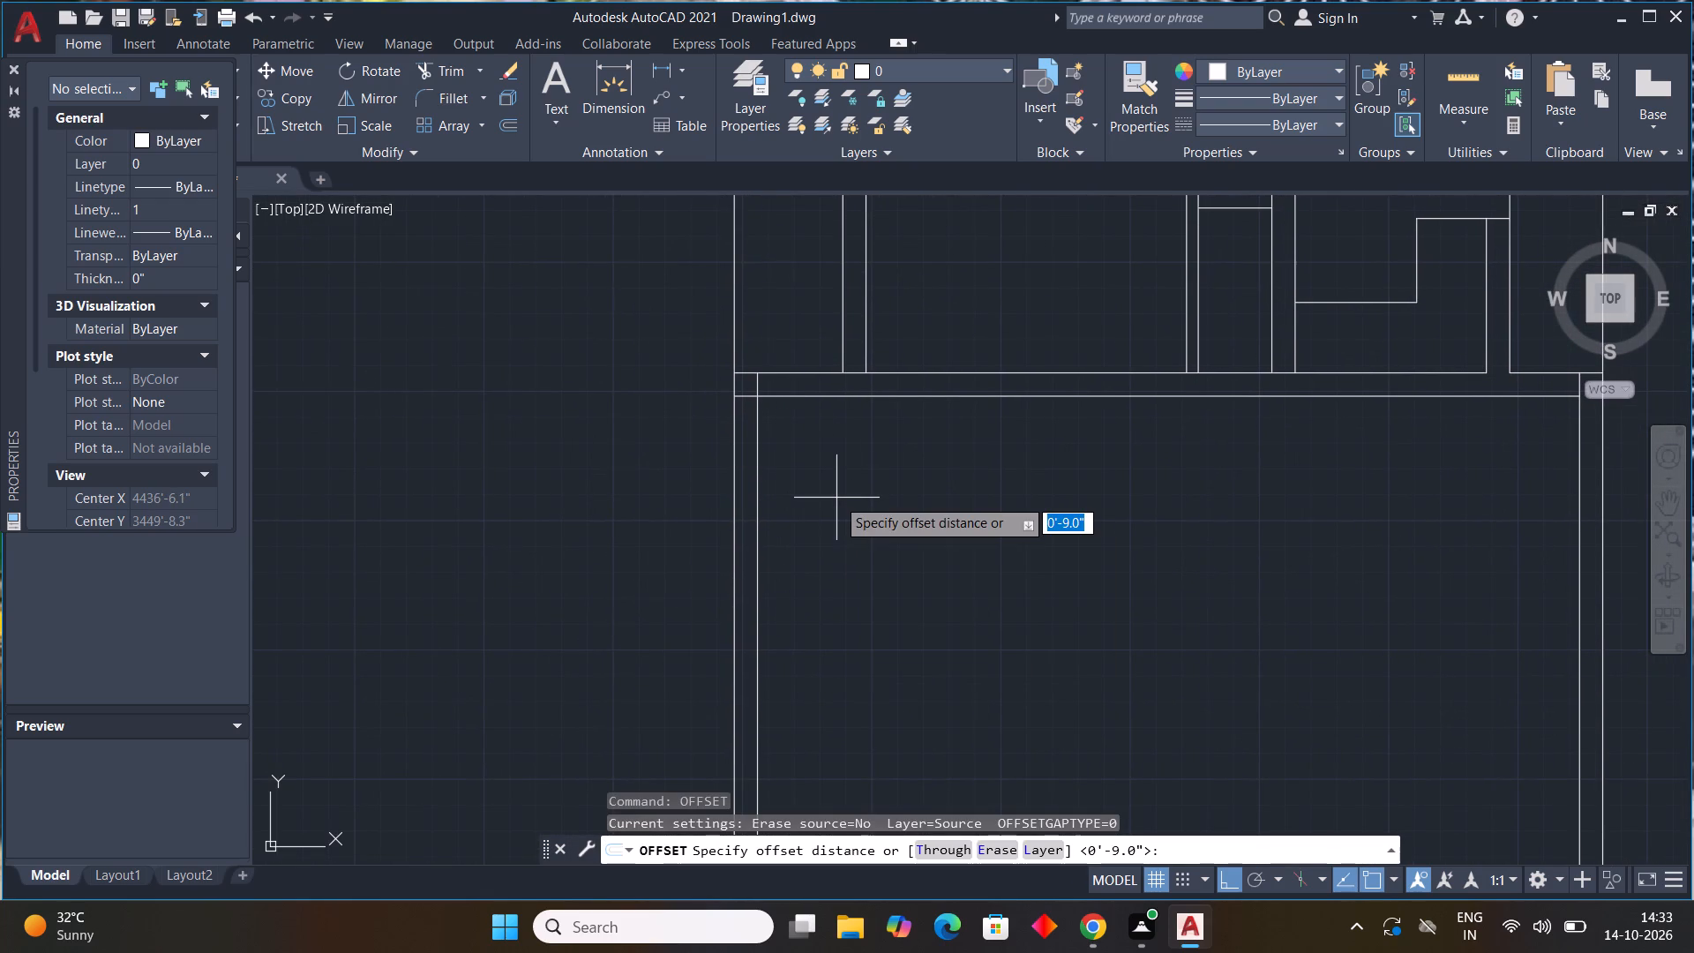
{"action": "type", "text": "4'"}
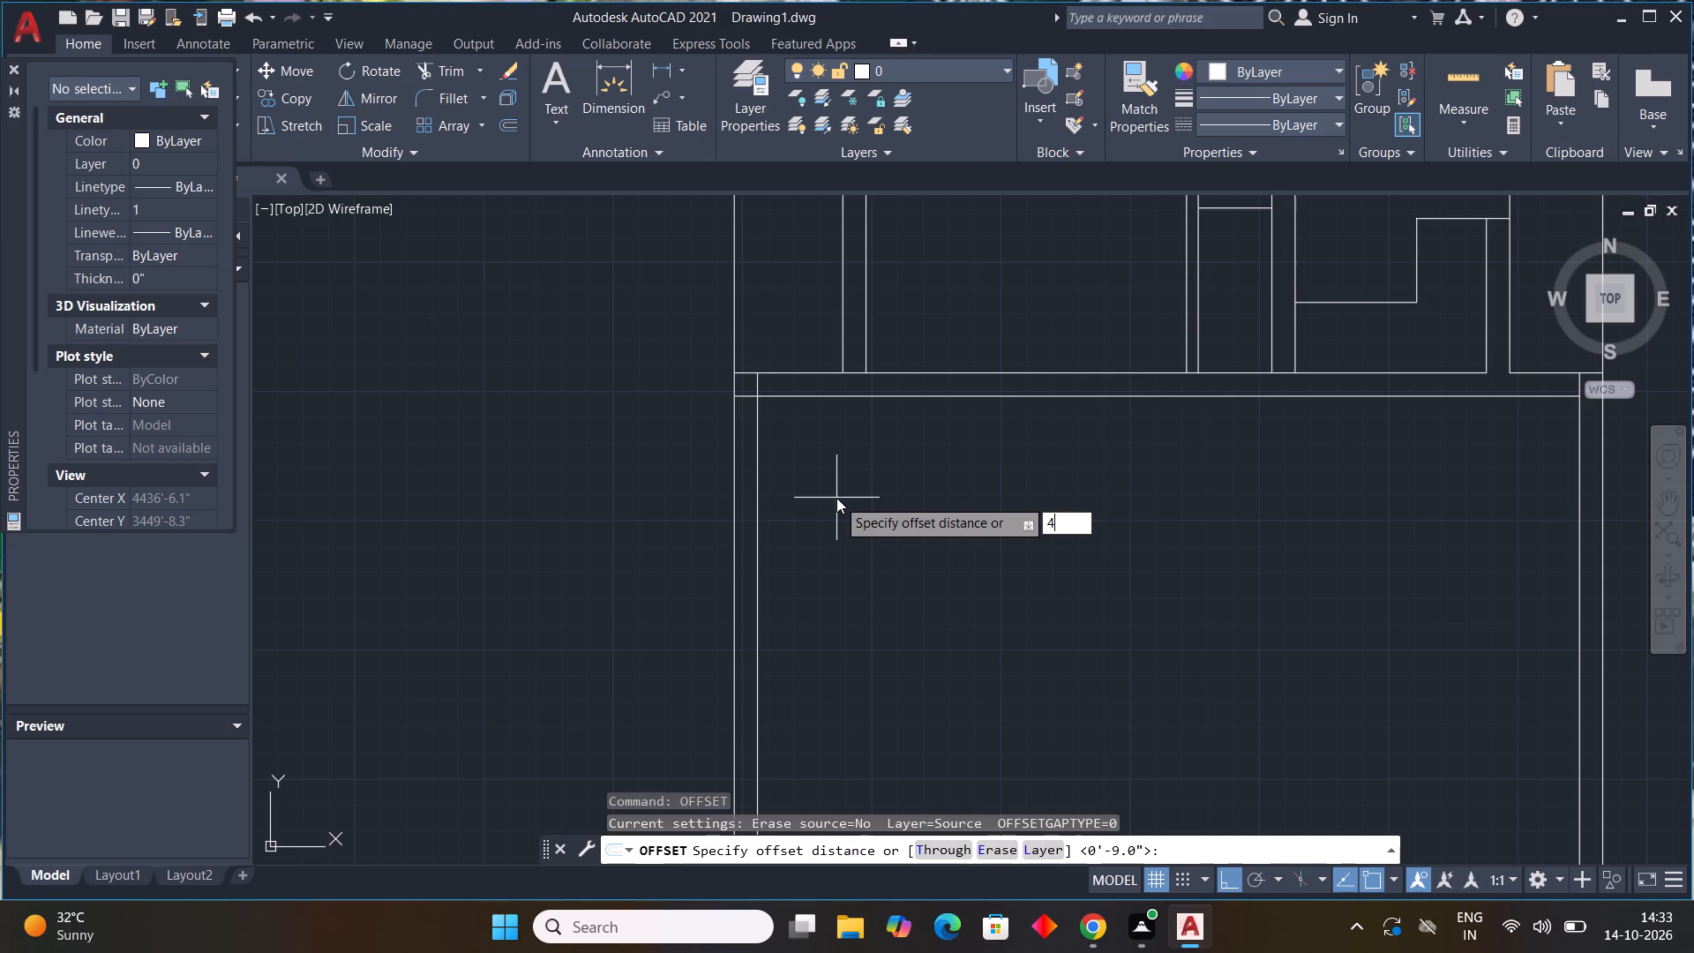
{"action": "key", "text": "Return"}
{"action": "left_click", "coordinate": [859, 394]}
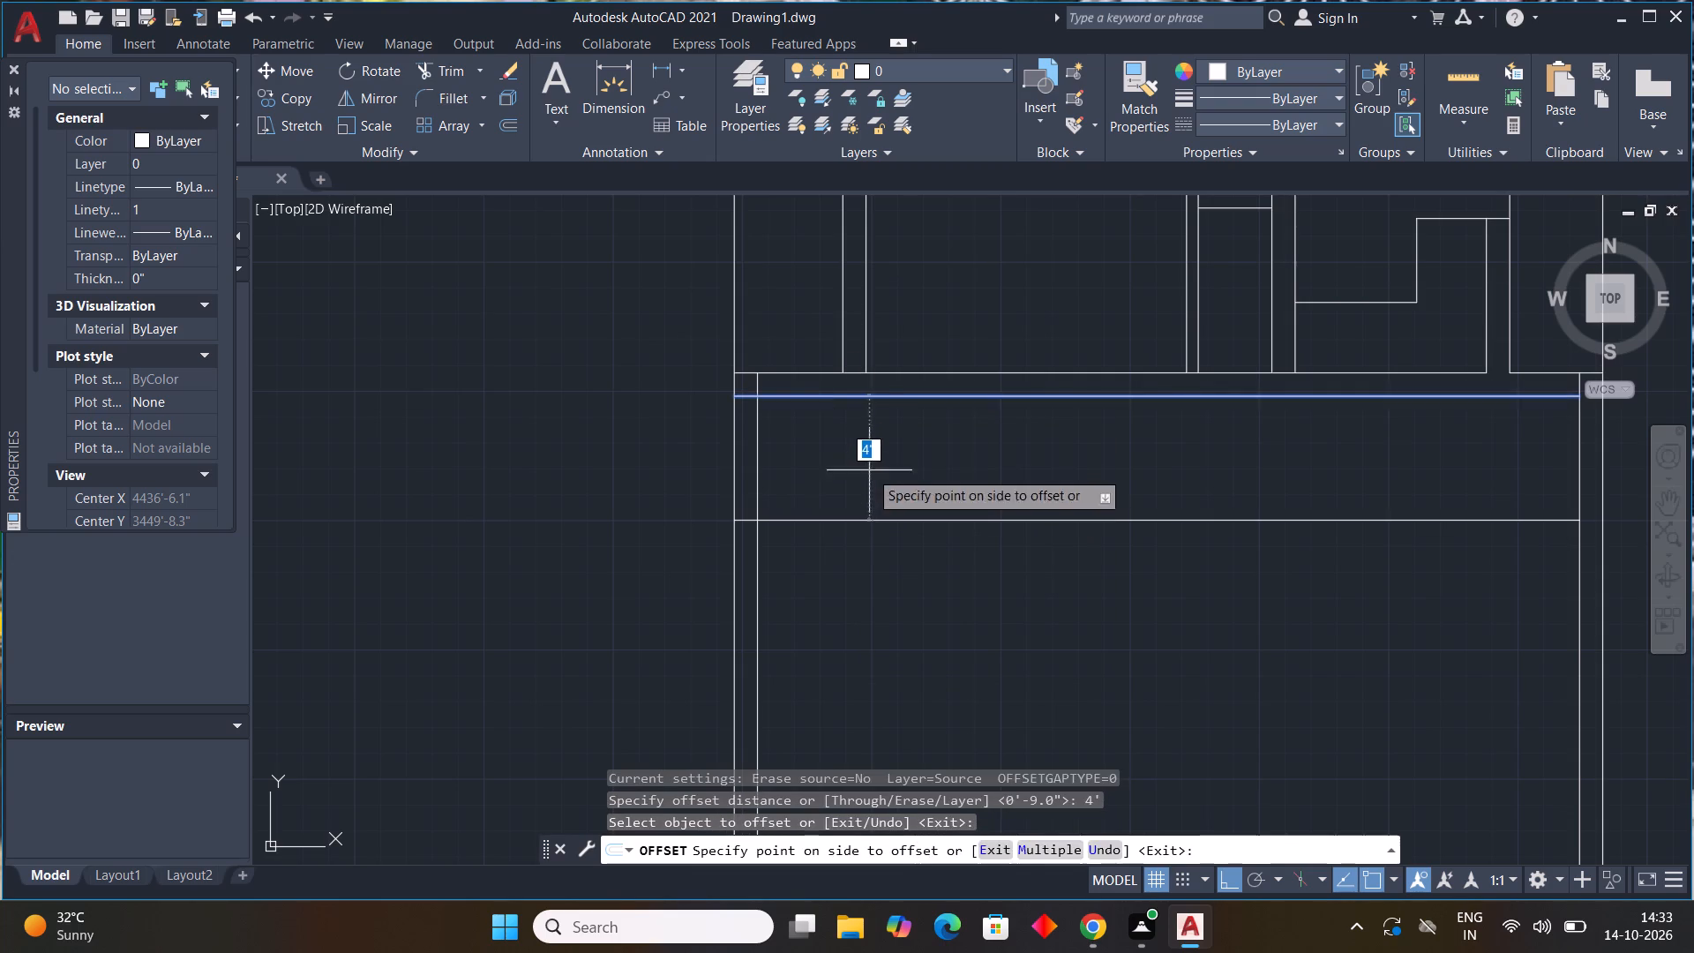
{"action": "left_click", "coordinate": [869, 470]}
{"action": "key", "text": "Escape"}
Offset the new horizontal line 9" downward to form a second horizontal wall.
{"action": "key", "text": "space"}
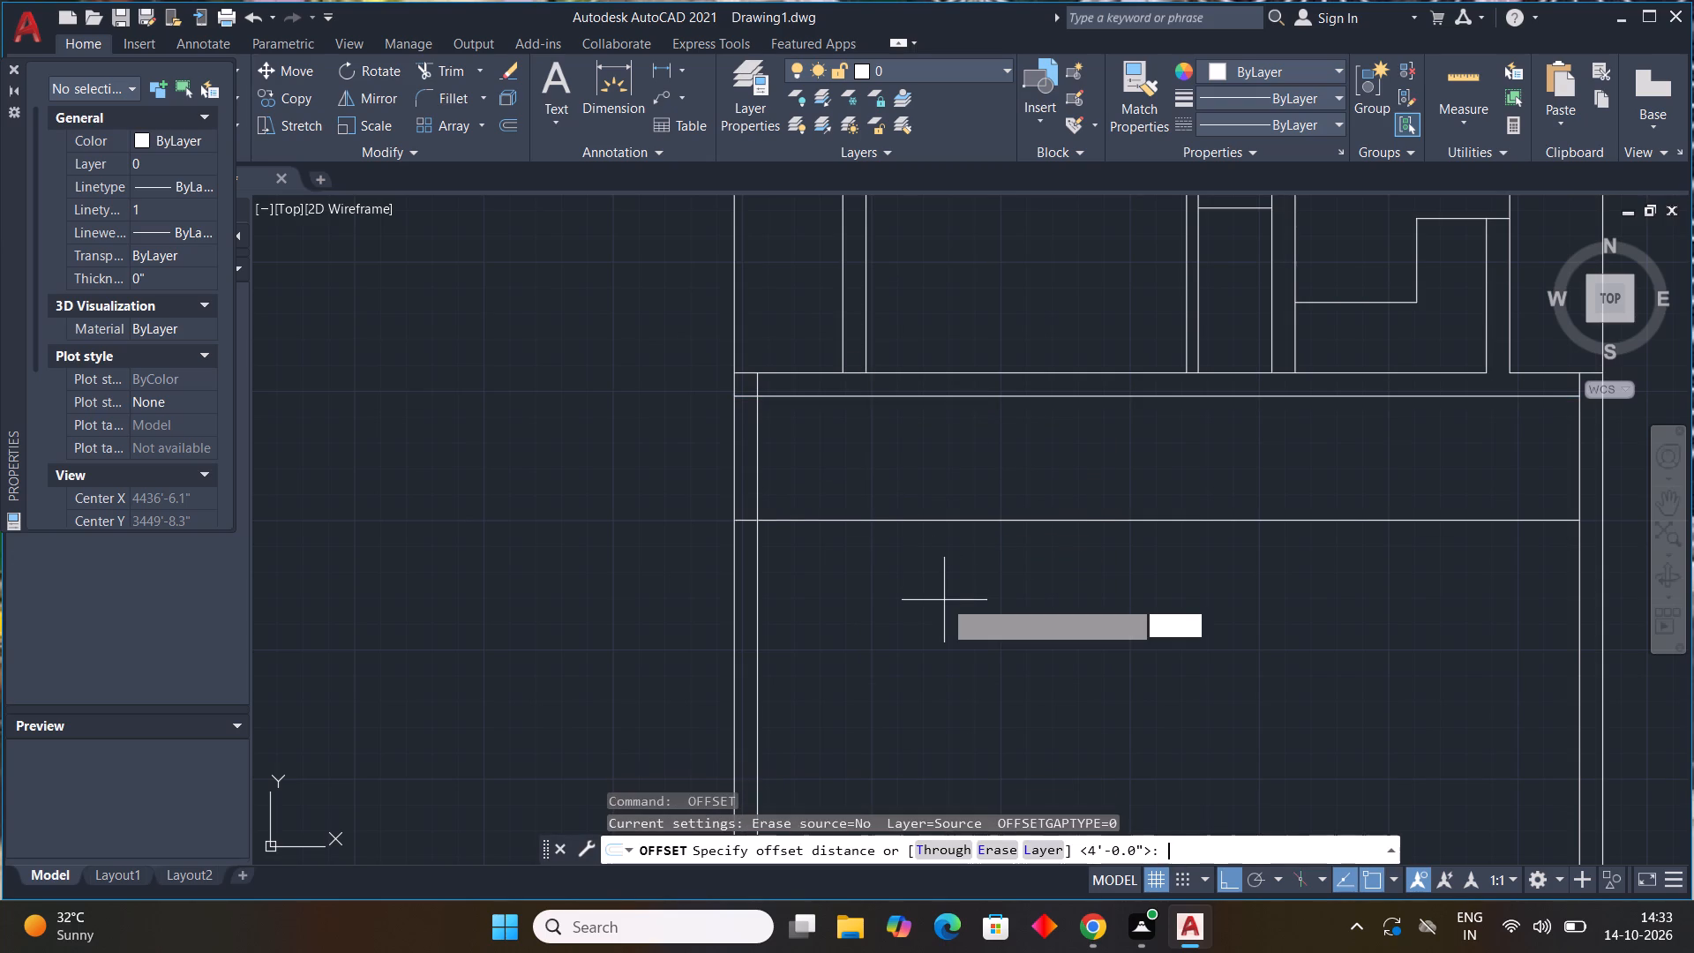
{"action": "type", "text": "9\""}
{"action": "key", "text": "Return"}
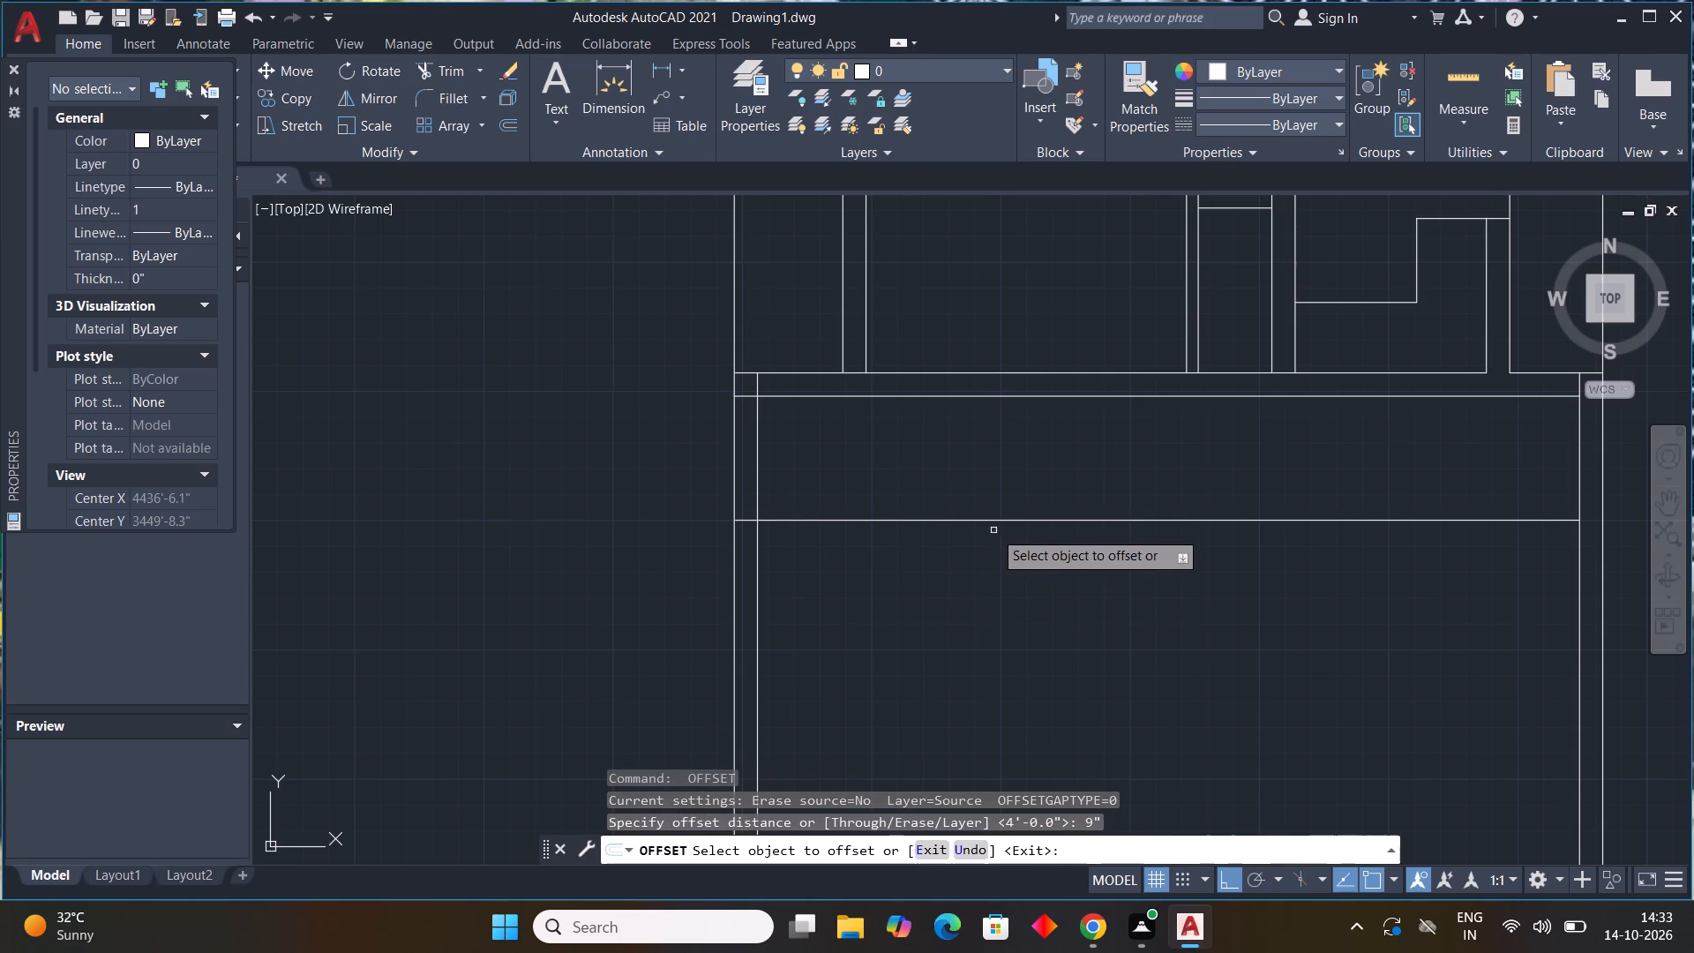
{"action": "left_click_drag", "start_coordinate": [989, 520], "coordinate": [993, 529]}
{"action": "left_click", "coordinate": [1003, 568]}
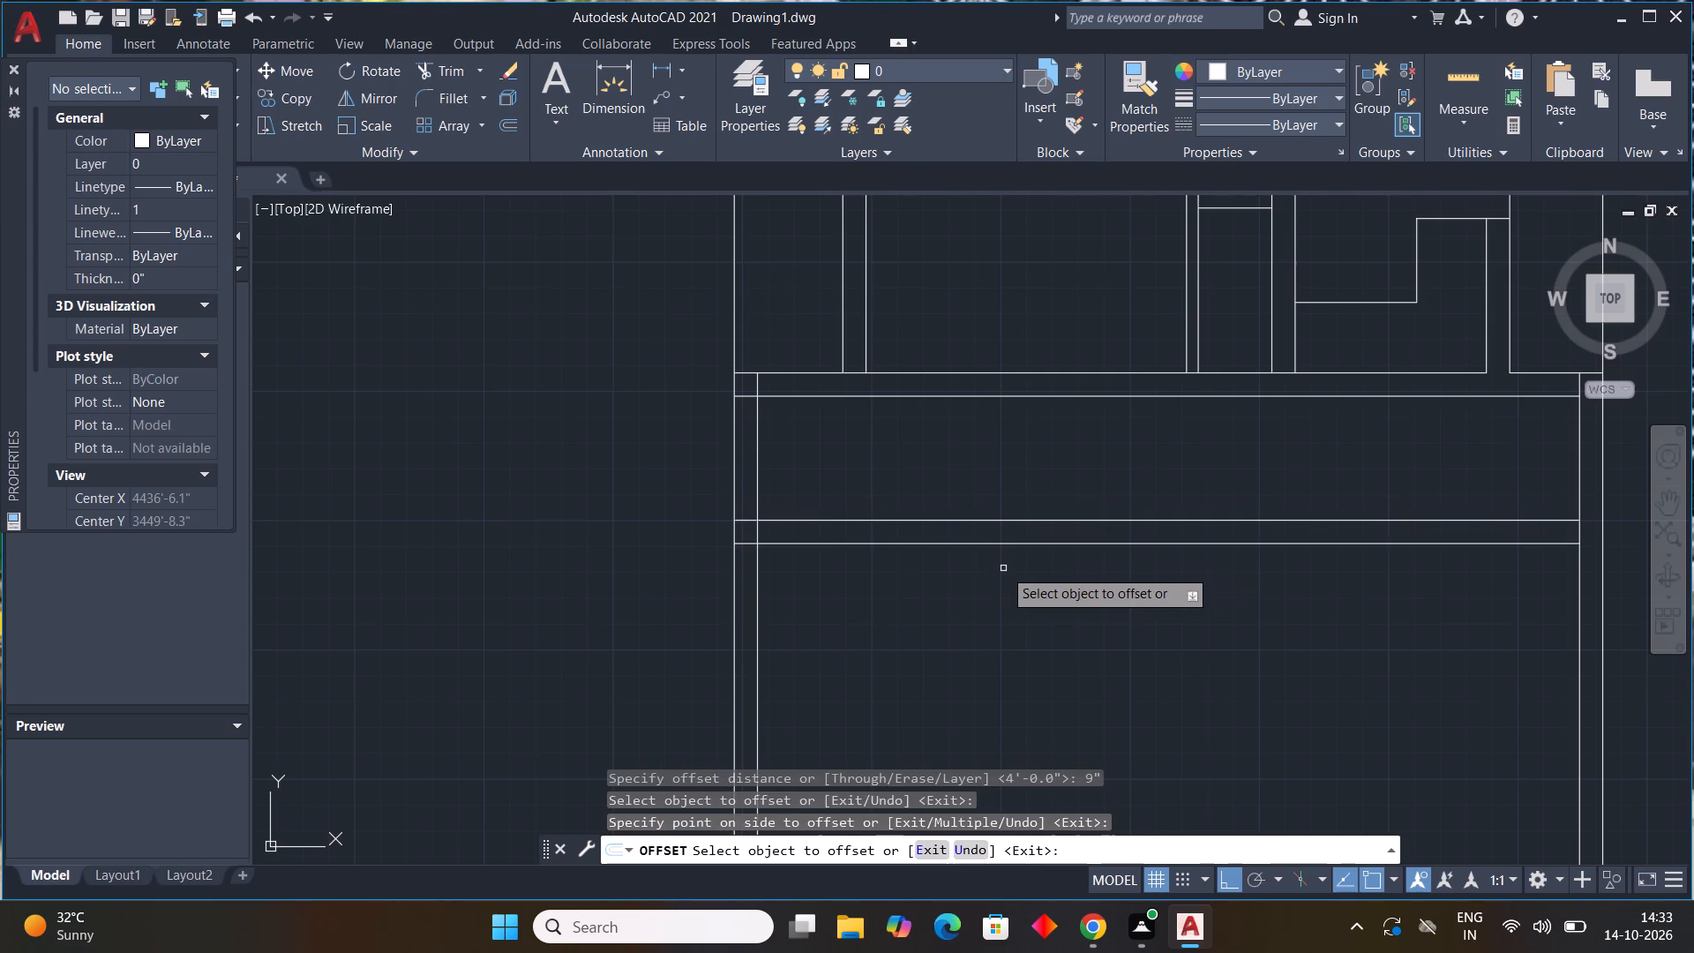
{"action": "key", "text": "Escape"}
Trim the inner line of the left outer wall across the new 4' strip and through the strip's top and bottom walls.
{"action": "type", "text": "tr"}
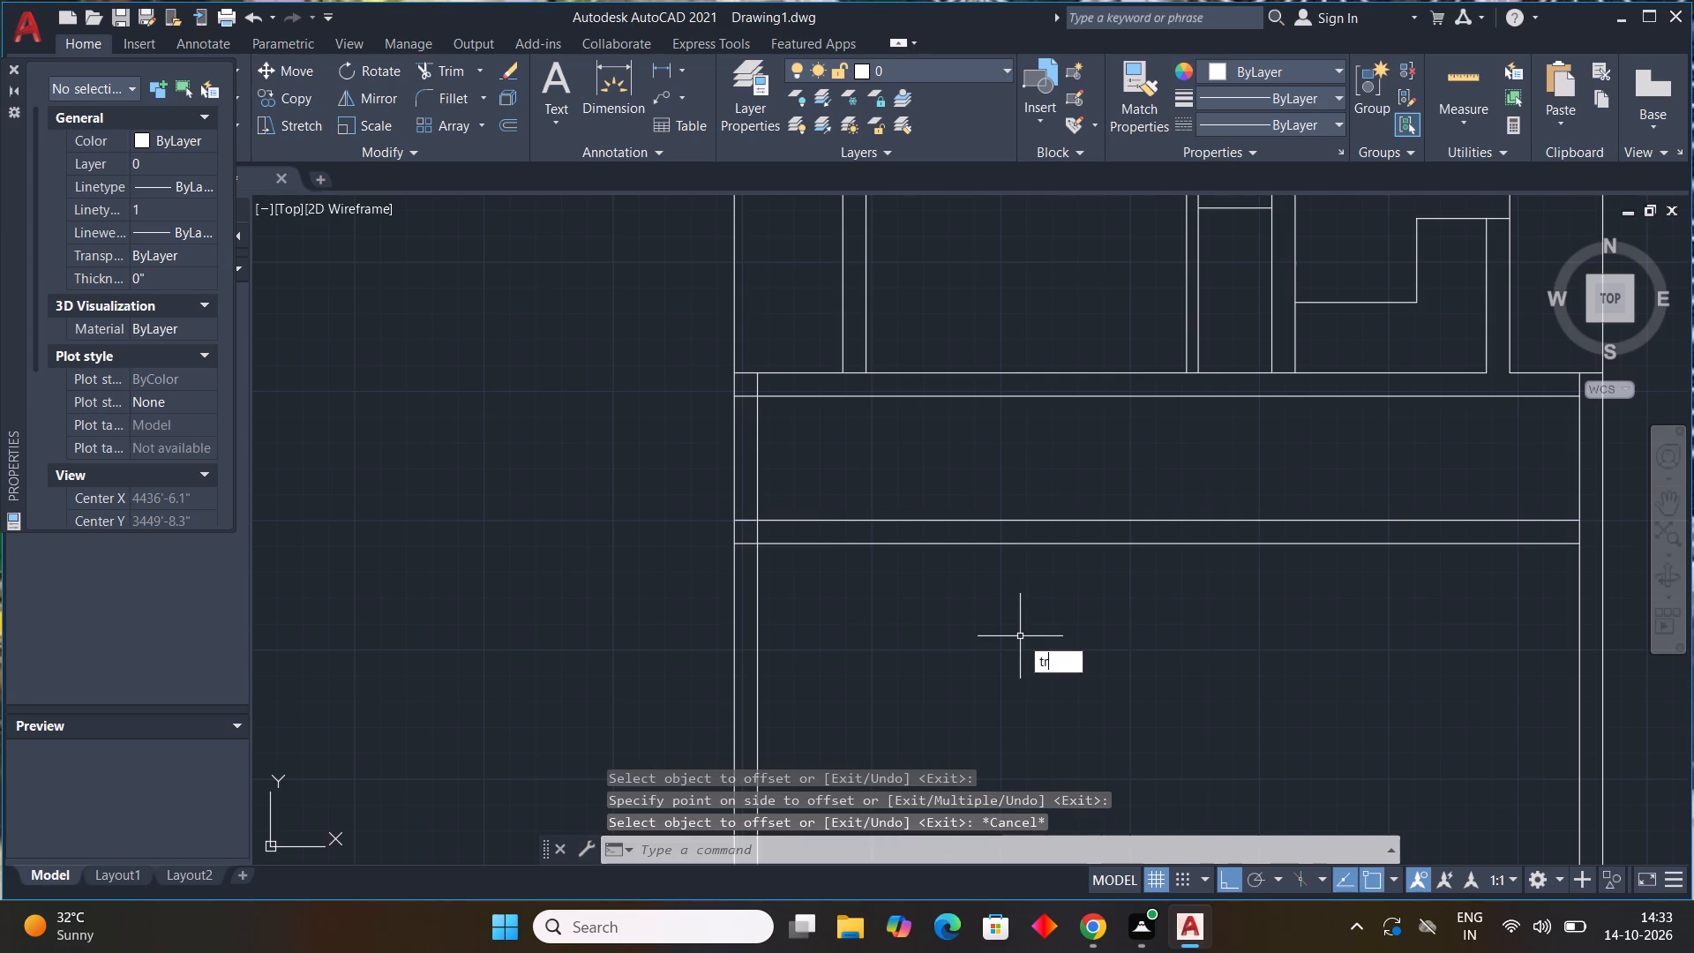
{"action": "key", "text": "space"}
{"action": "left_click", "coordinate": [756, 488]}
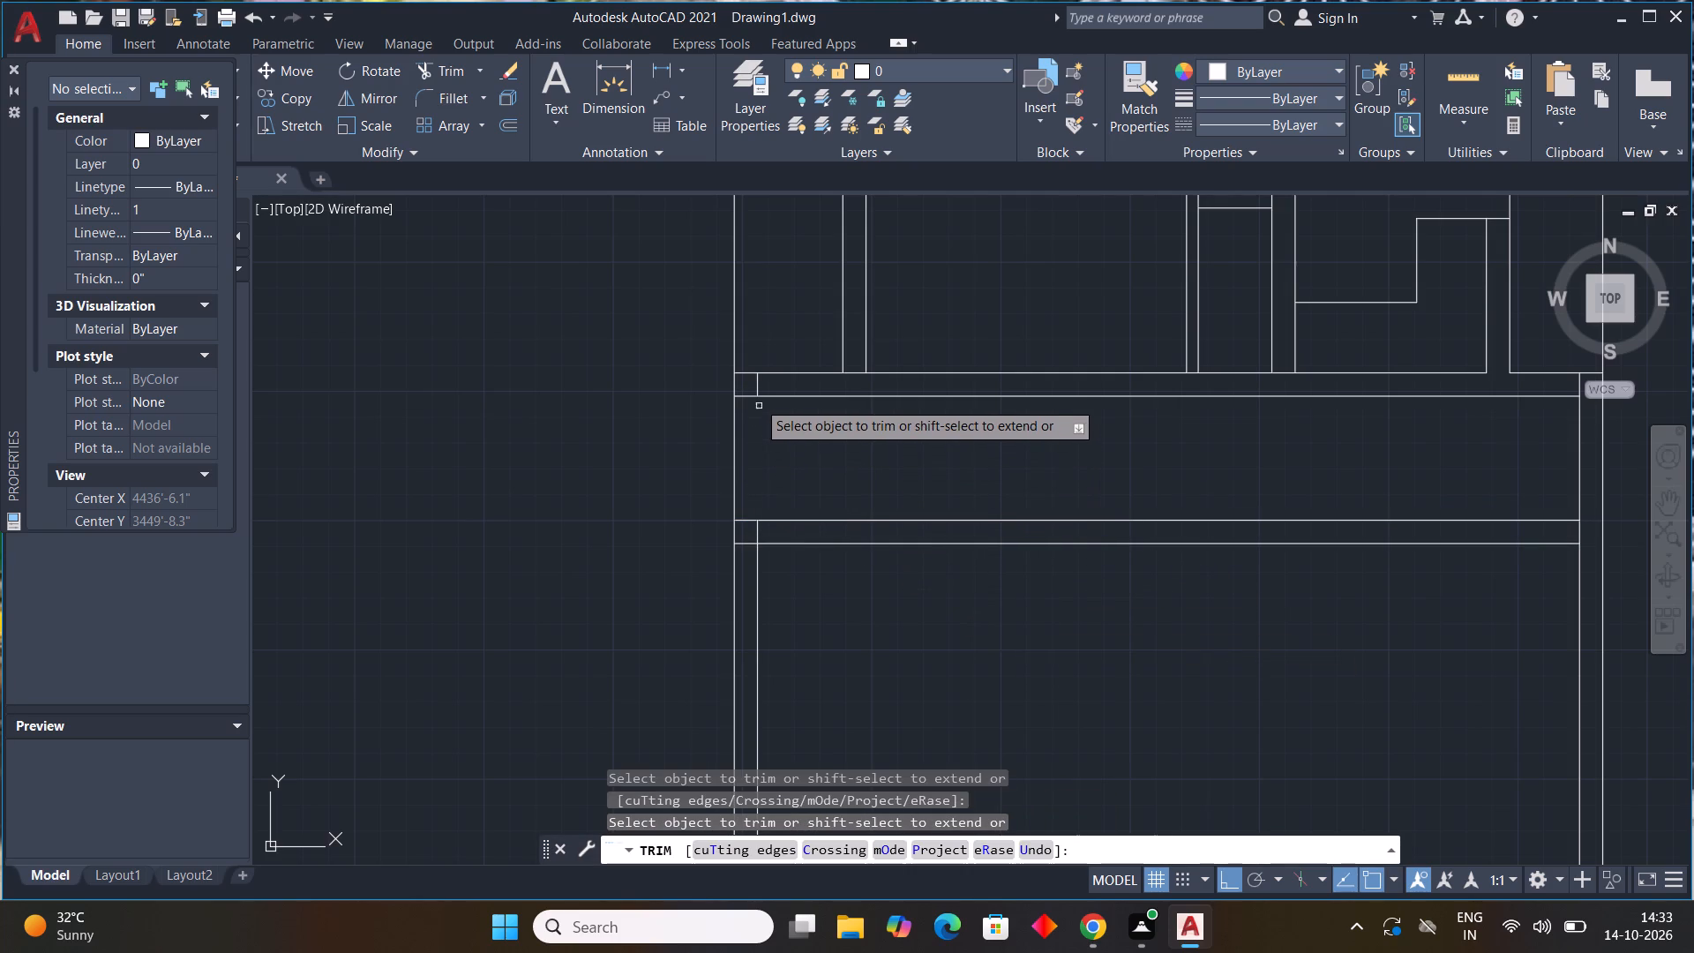
{"action": "scroll", "coordinate": [753, 387], "scroll_direction": "up", "scroll_amount": 2}
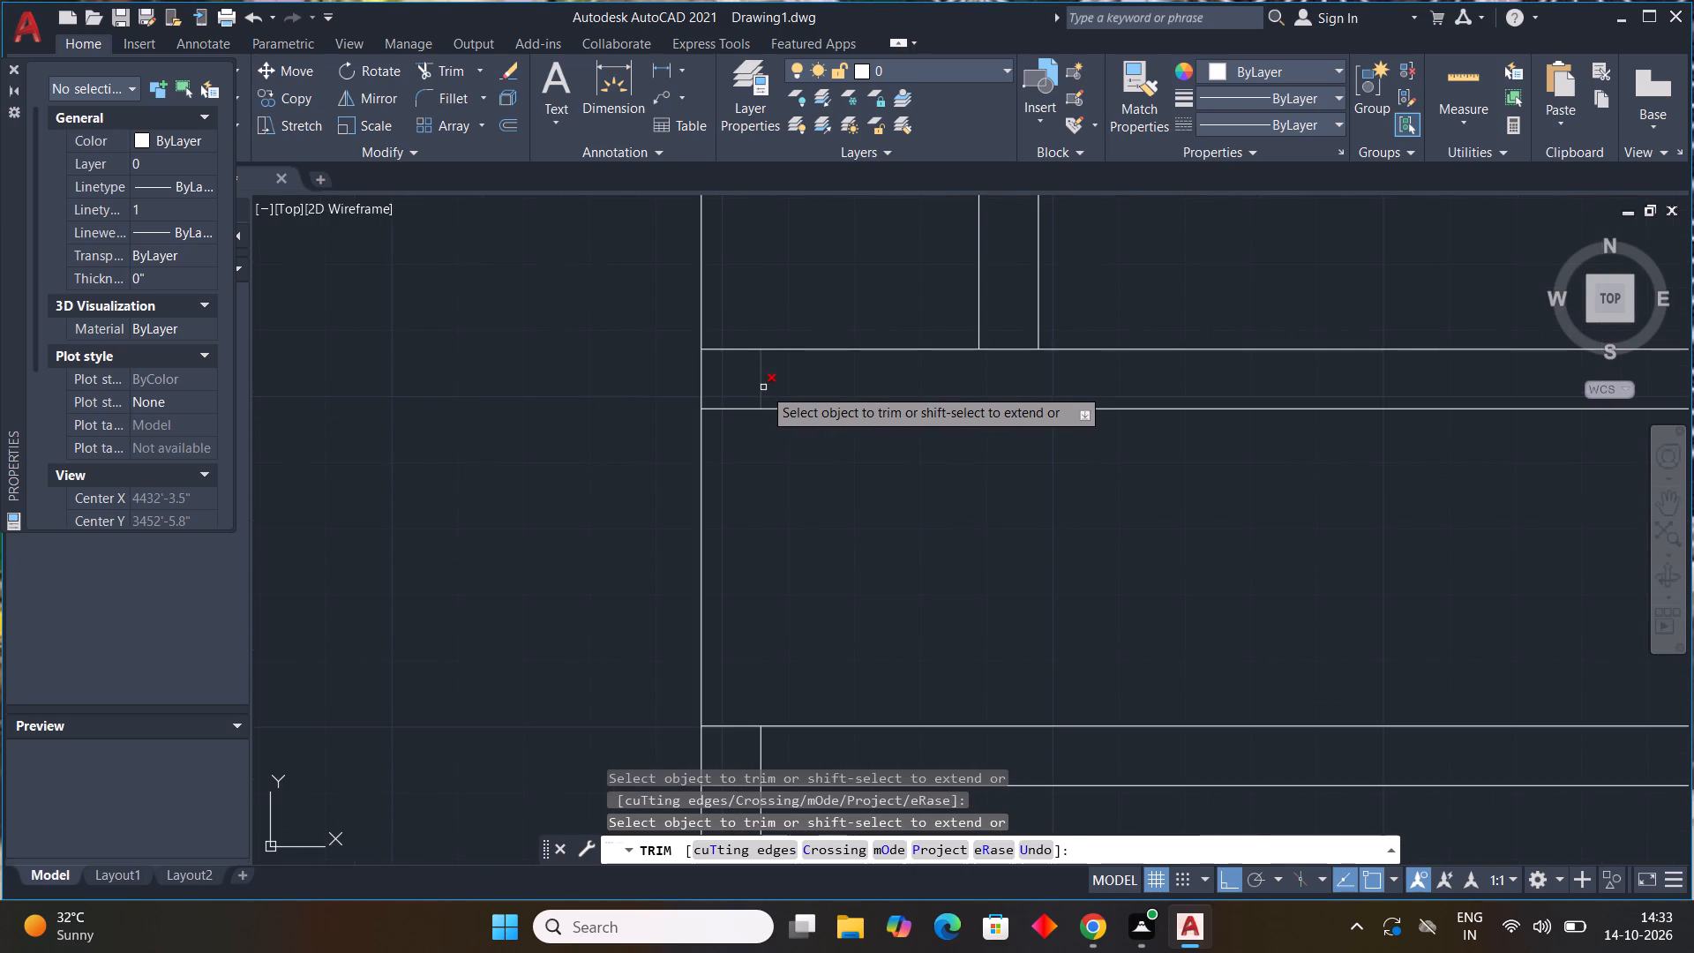
{"action": "left_click", "coordinate": [763, 387]}
{"action": "scroll", "coordinate": [878, 552], "scroll_direction": "down", "scroll_amount": 2}
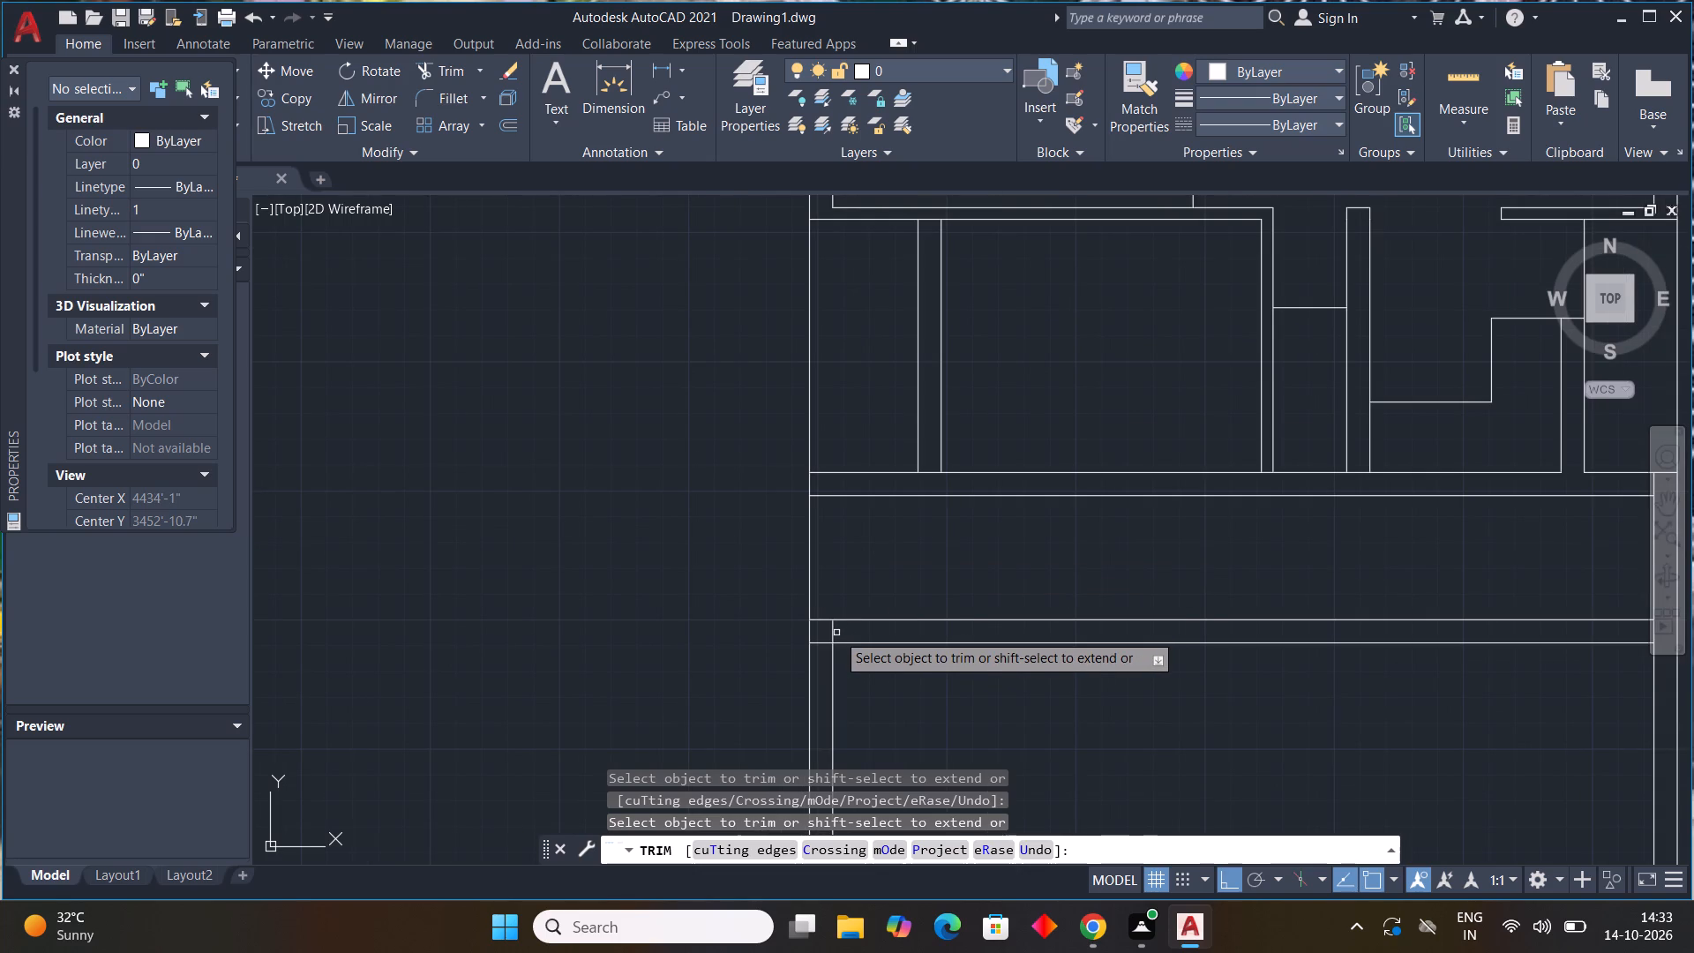
{"action": "left_click", "coordinate": [832, 634]}
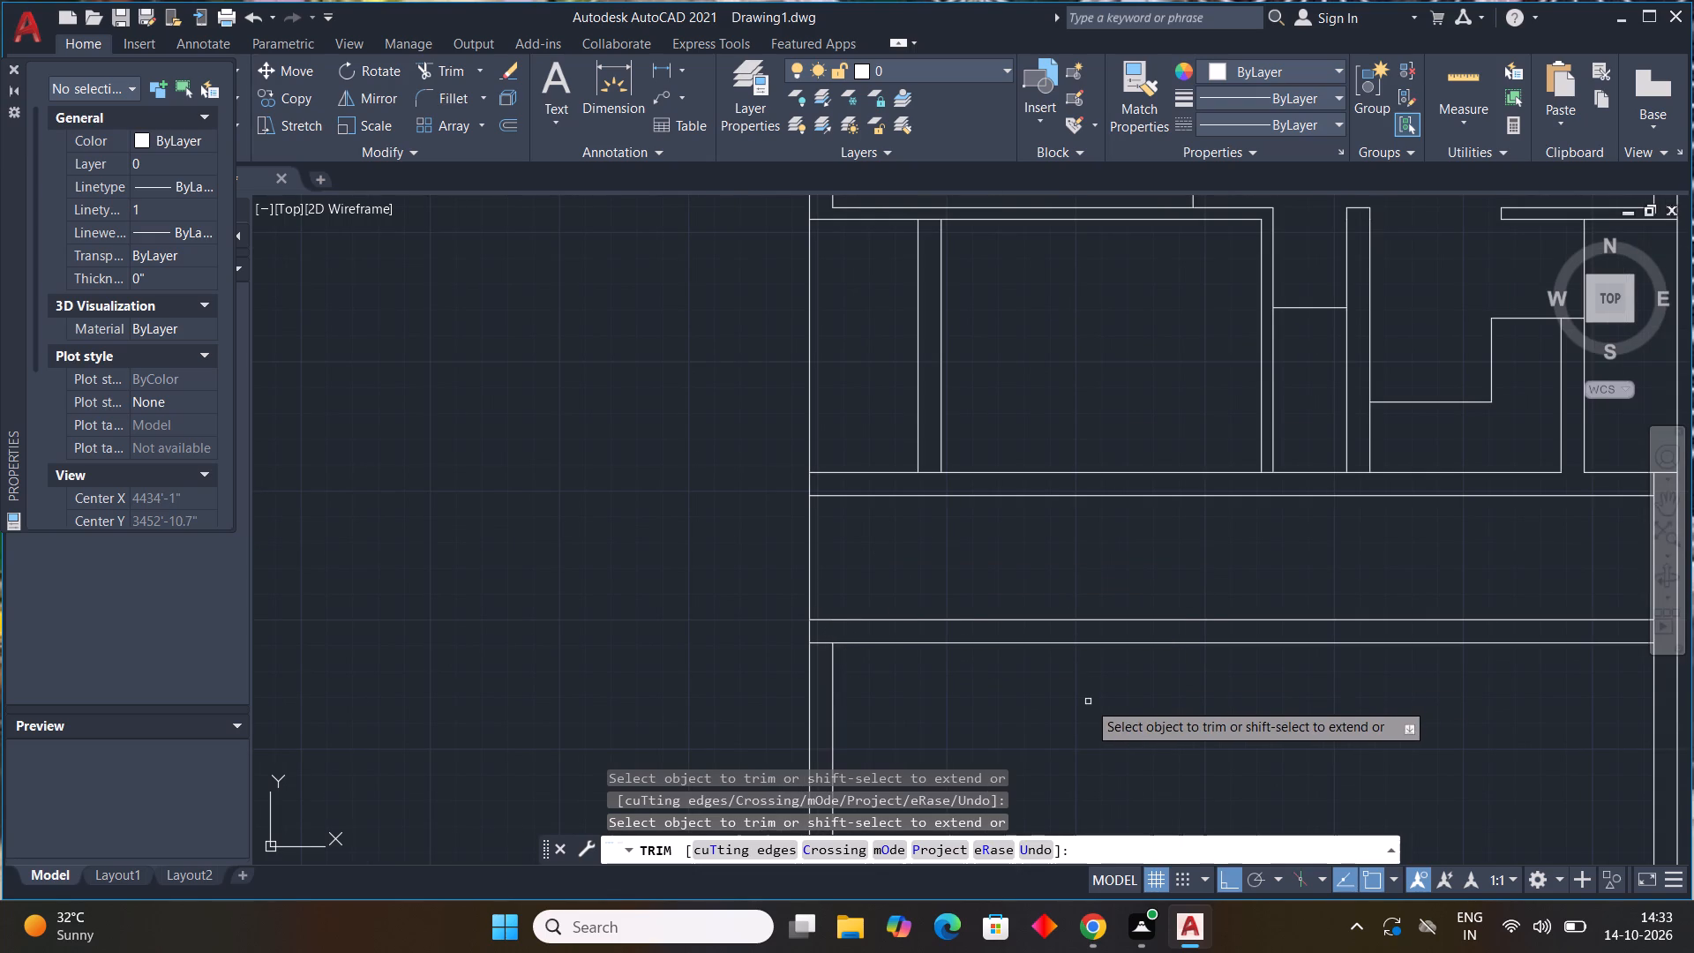
{"action": "key", "text": "Escape"}
{"action": "key", "text": "Escape"}
{"action": "key", "text": "Escape"}
{"action": "key", "text": "Escape"}
{"action": "key", "text": "Escape"}
{"action": "key", "text": "Escape"}
Offset the outer line of the left outer wall 2' to the right, into the strip.
{"action": "type", "text": "off"}
{"action": "key", "text": "space"}
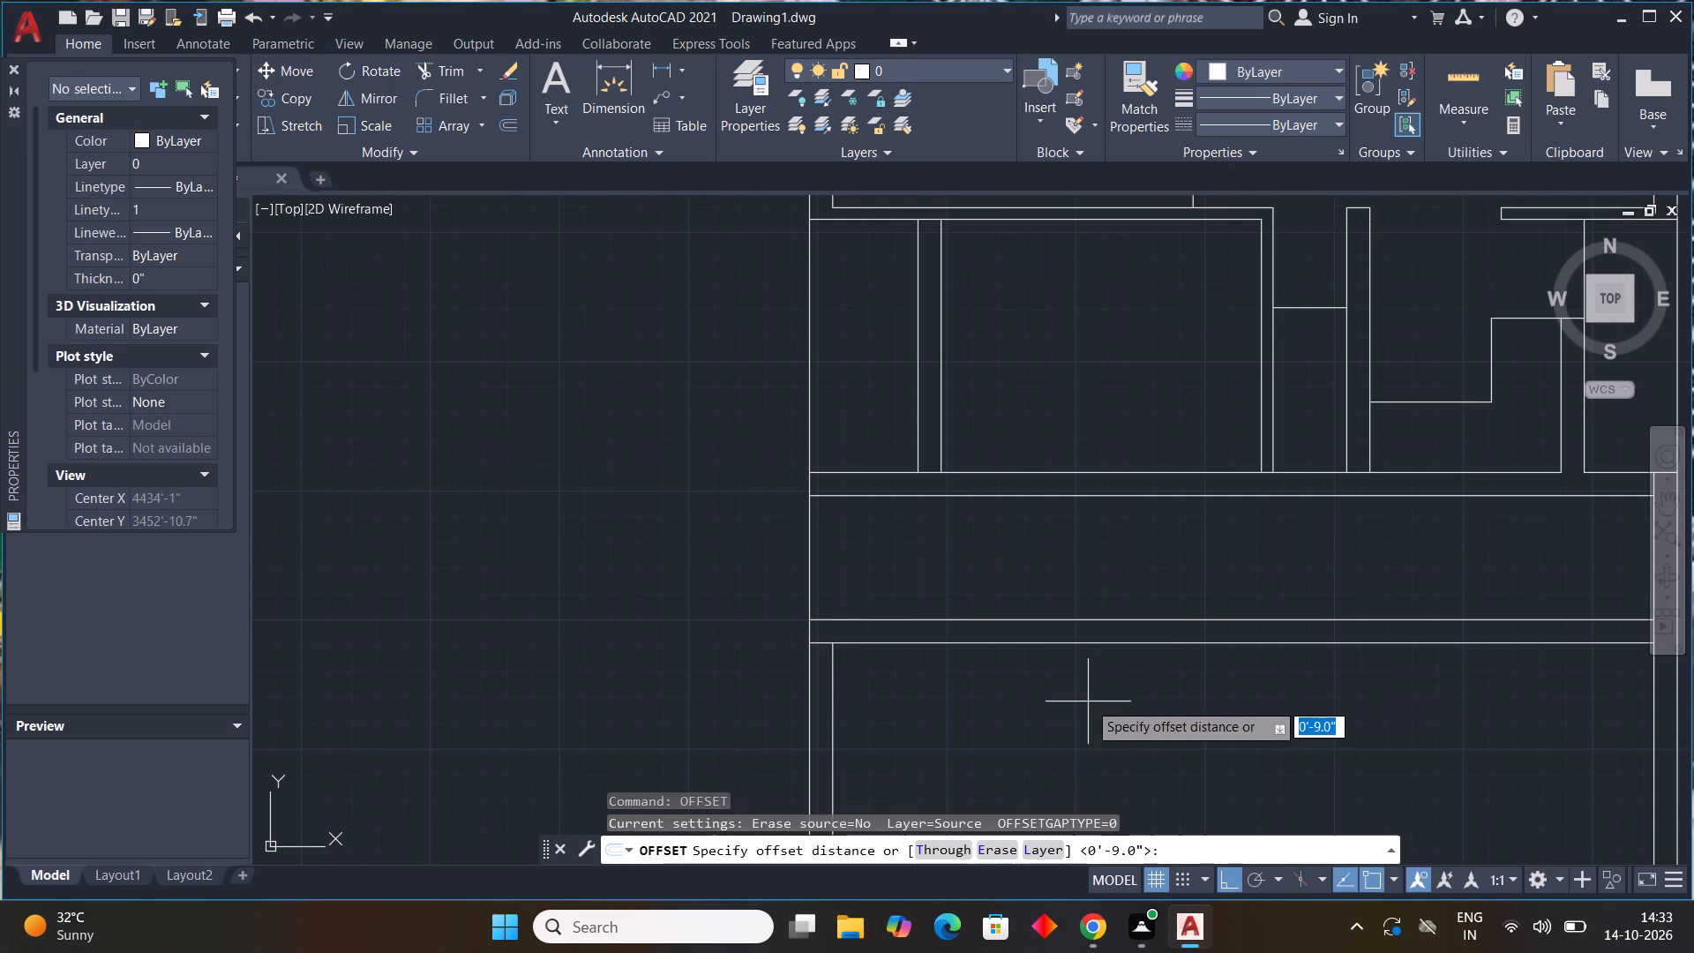
{"action": "type", "text": "2'"}
{"action": "key", "text": "Return"}
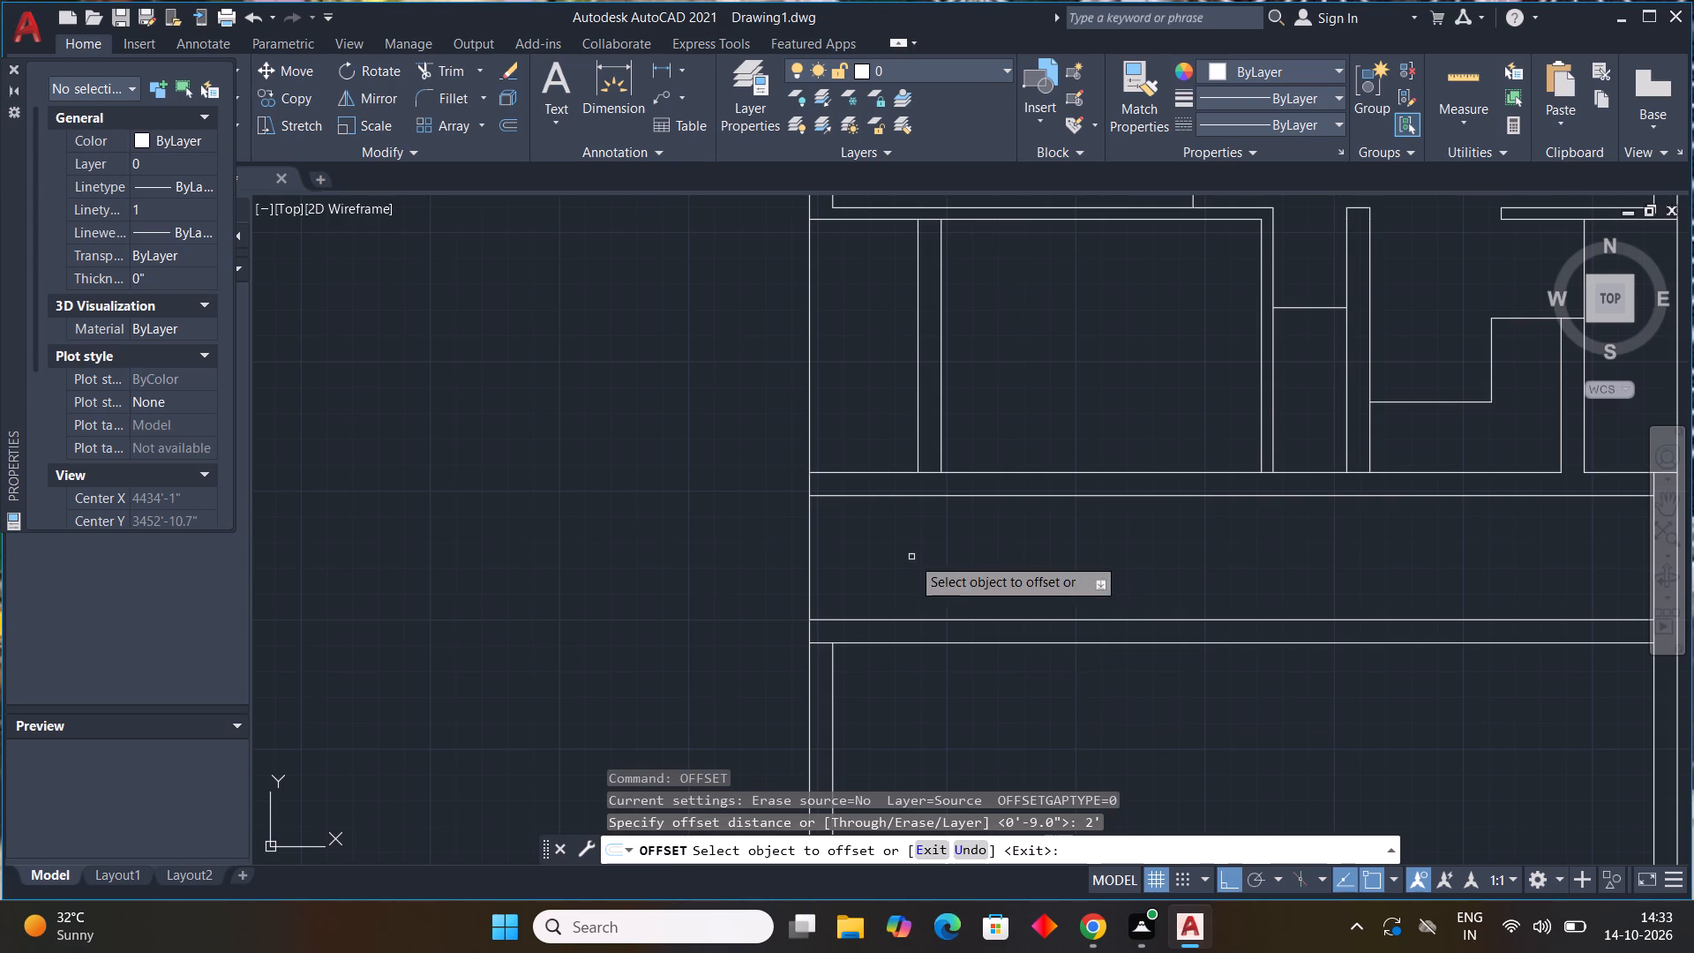
{"action": "left_click", "coordinate": [810, 572]}
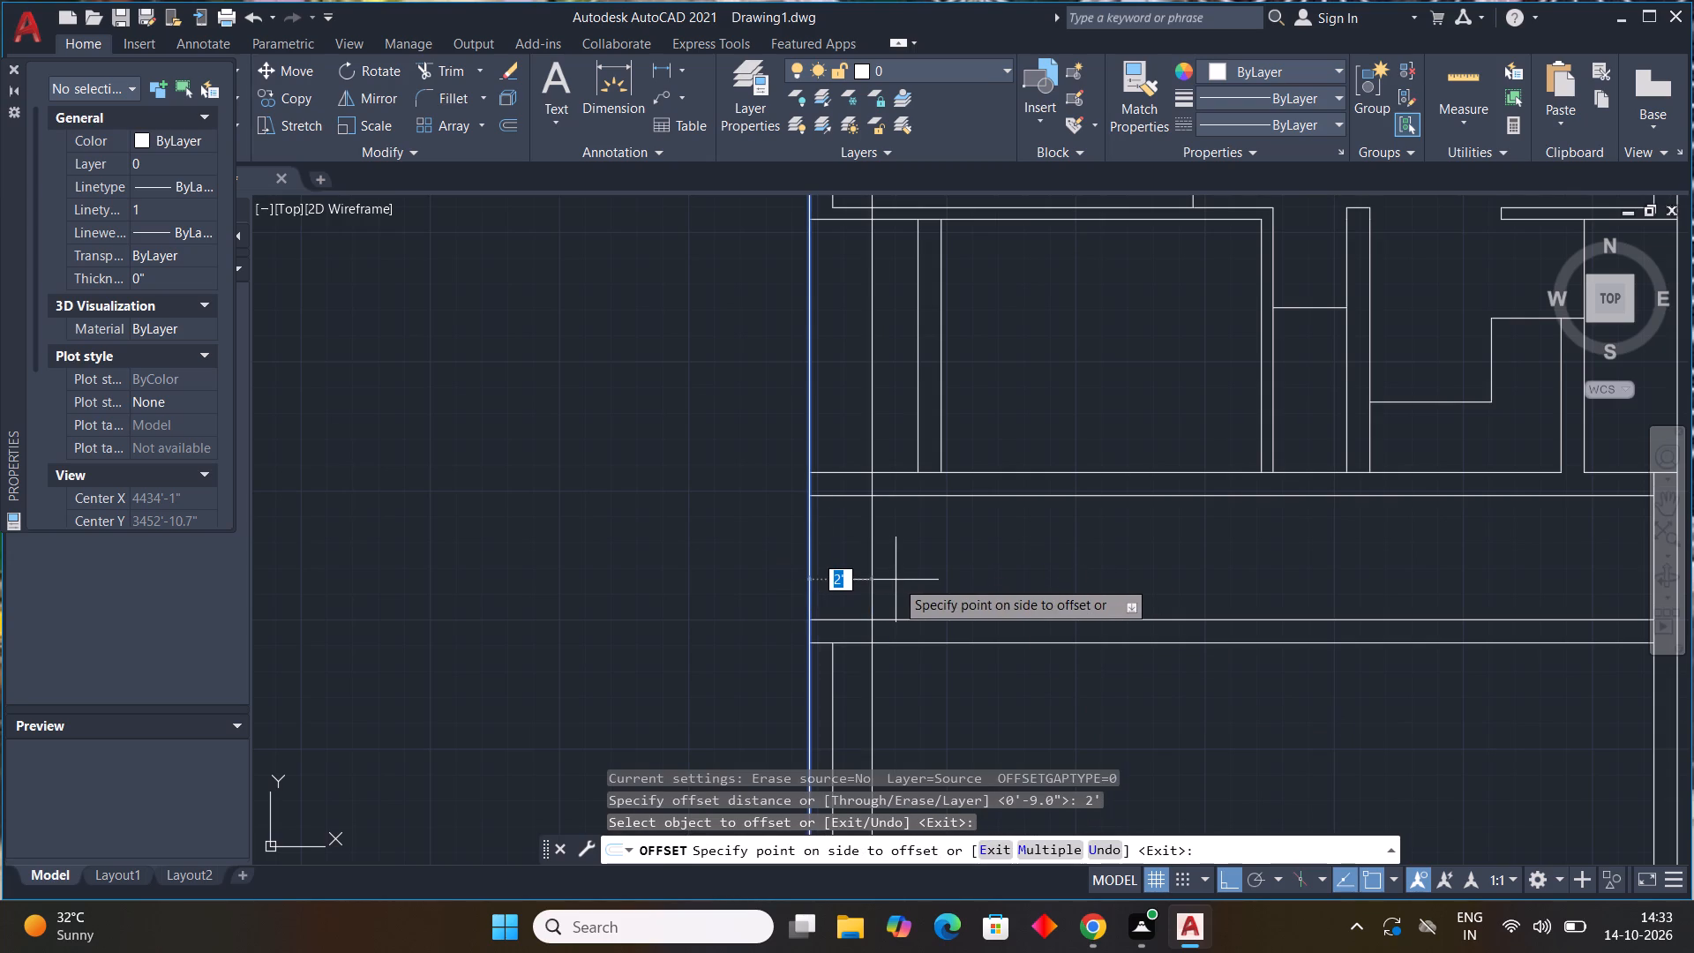
{"action": "left_click", "coordinate": [896, 580]}
{"action": "scroll", "coordinate": [900, 579], "scroll_direction": "down", "scroll_amount": 1}
{"action": "middle_click_drag", "start_coordinate": [897, 586], "coordinate": [886, 626]}
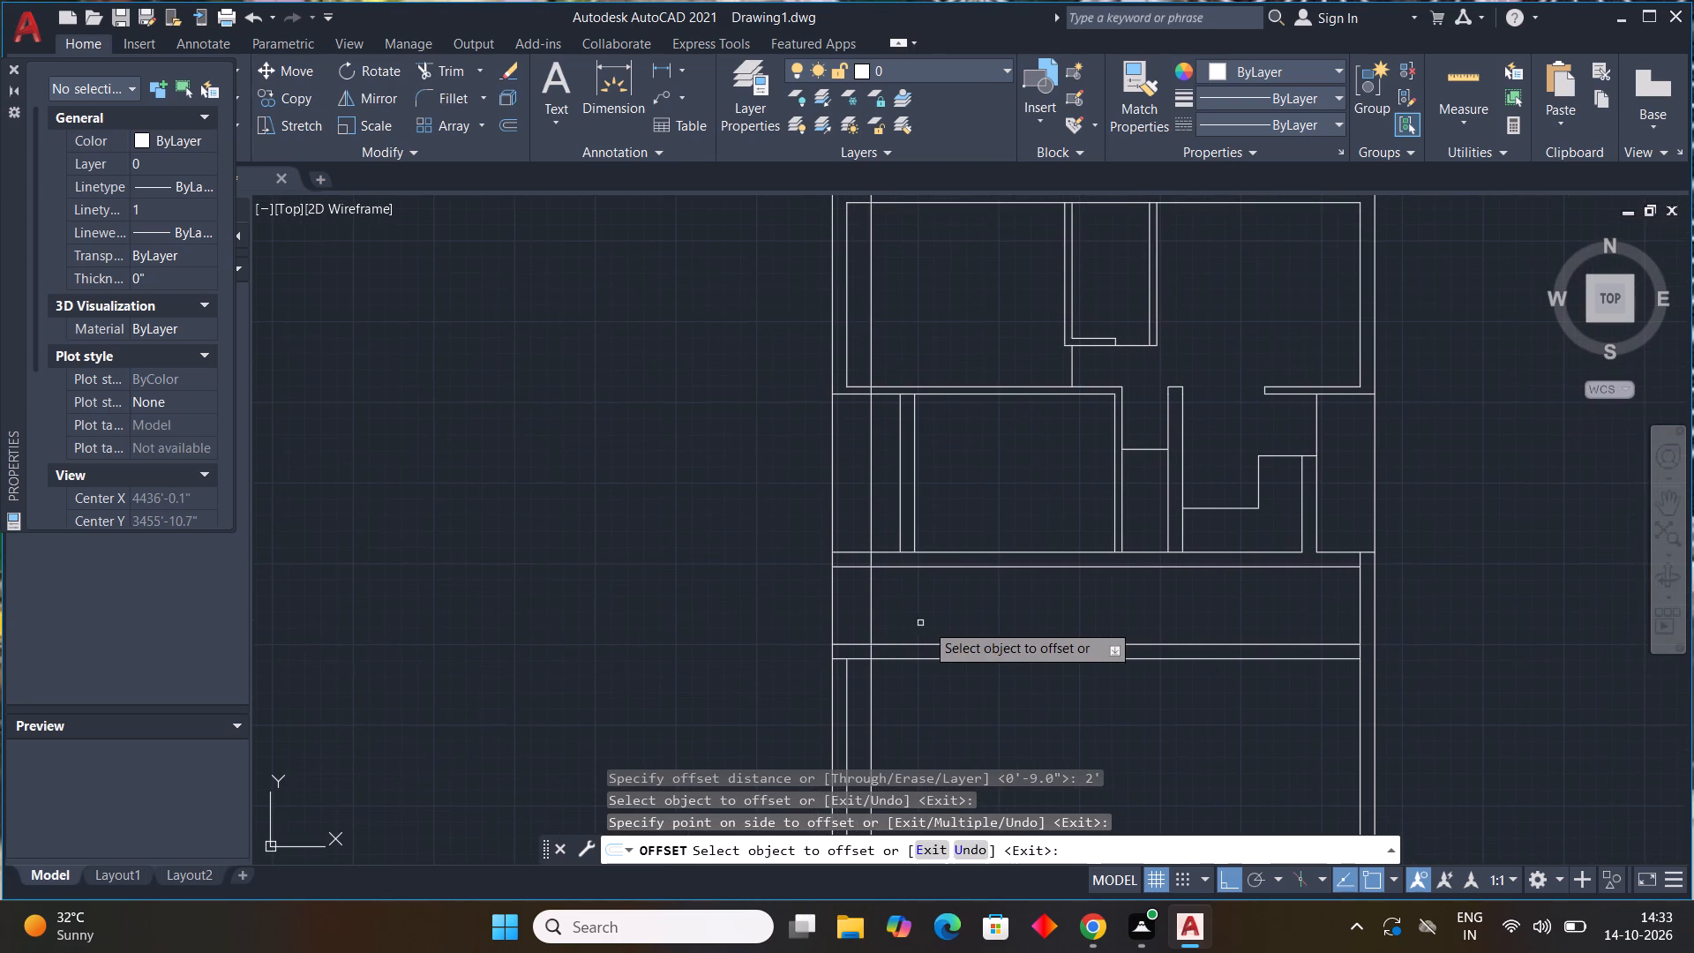
{"action": "key", "text": "Escape"}
Offset the new vertical line 9" to the right to form a vertical wall.
{"action": "key", "text": "space"}
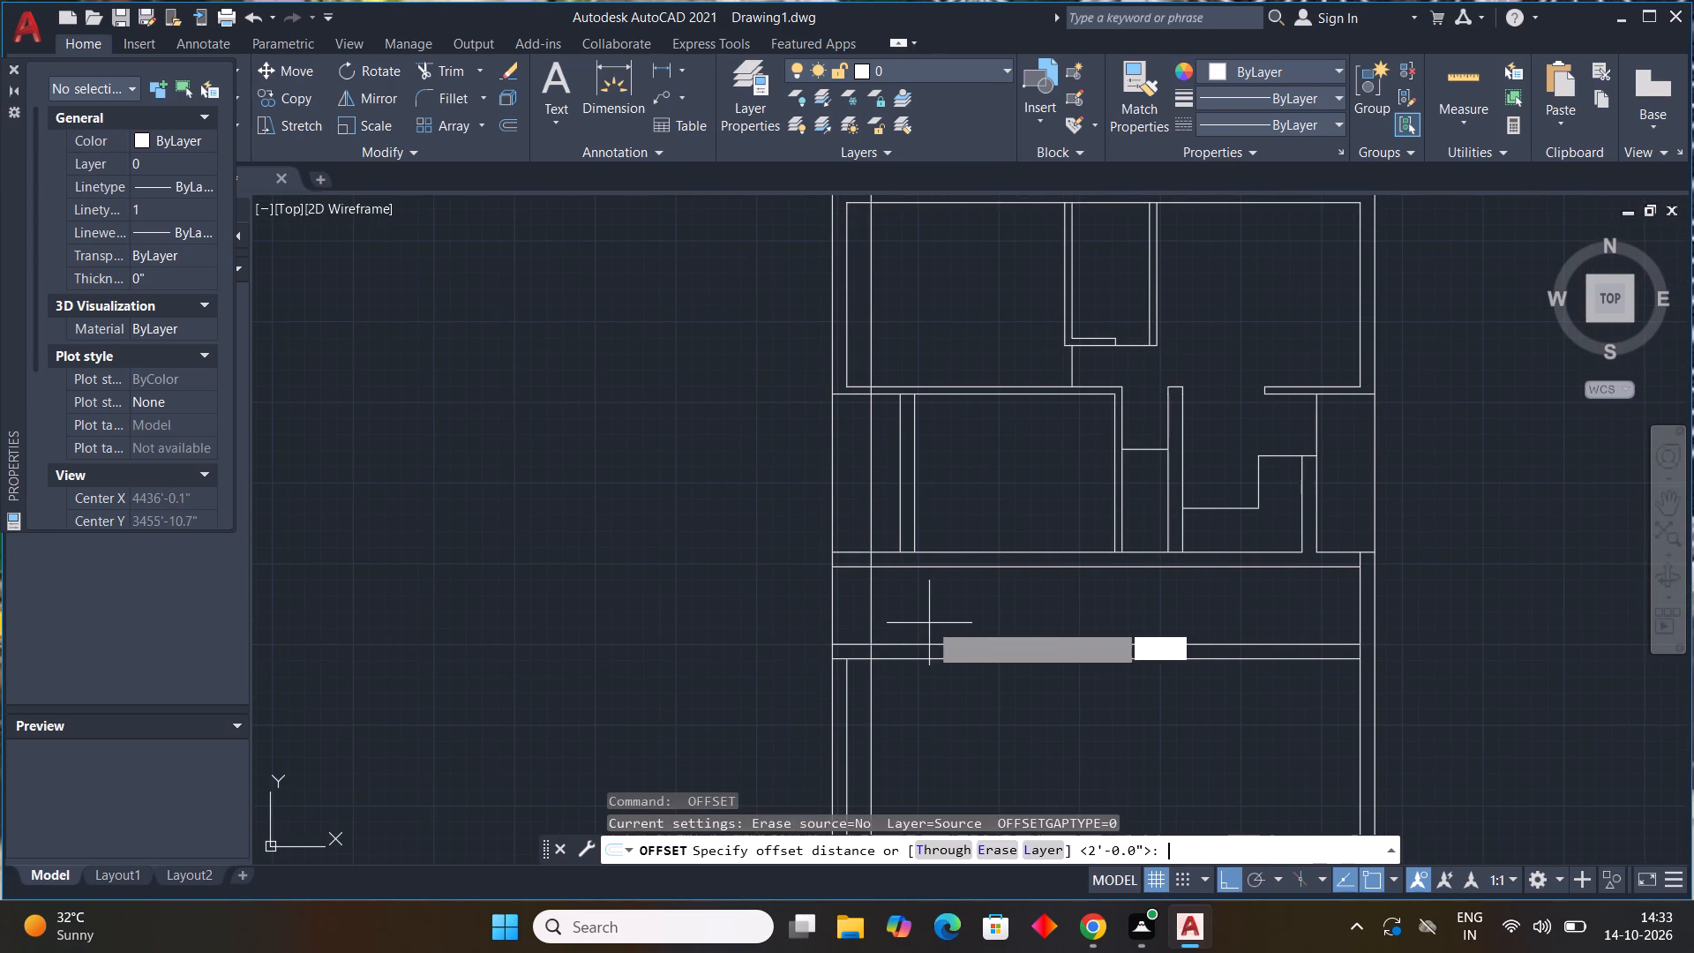
{"action": "type", "text": "9:"}
{"action": "key", "text": "BackSpace"}
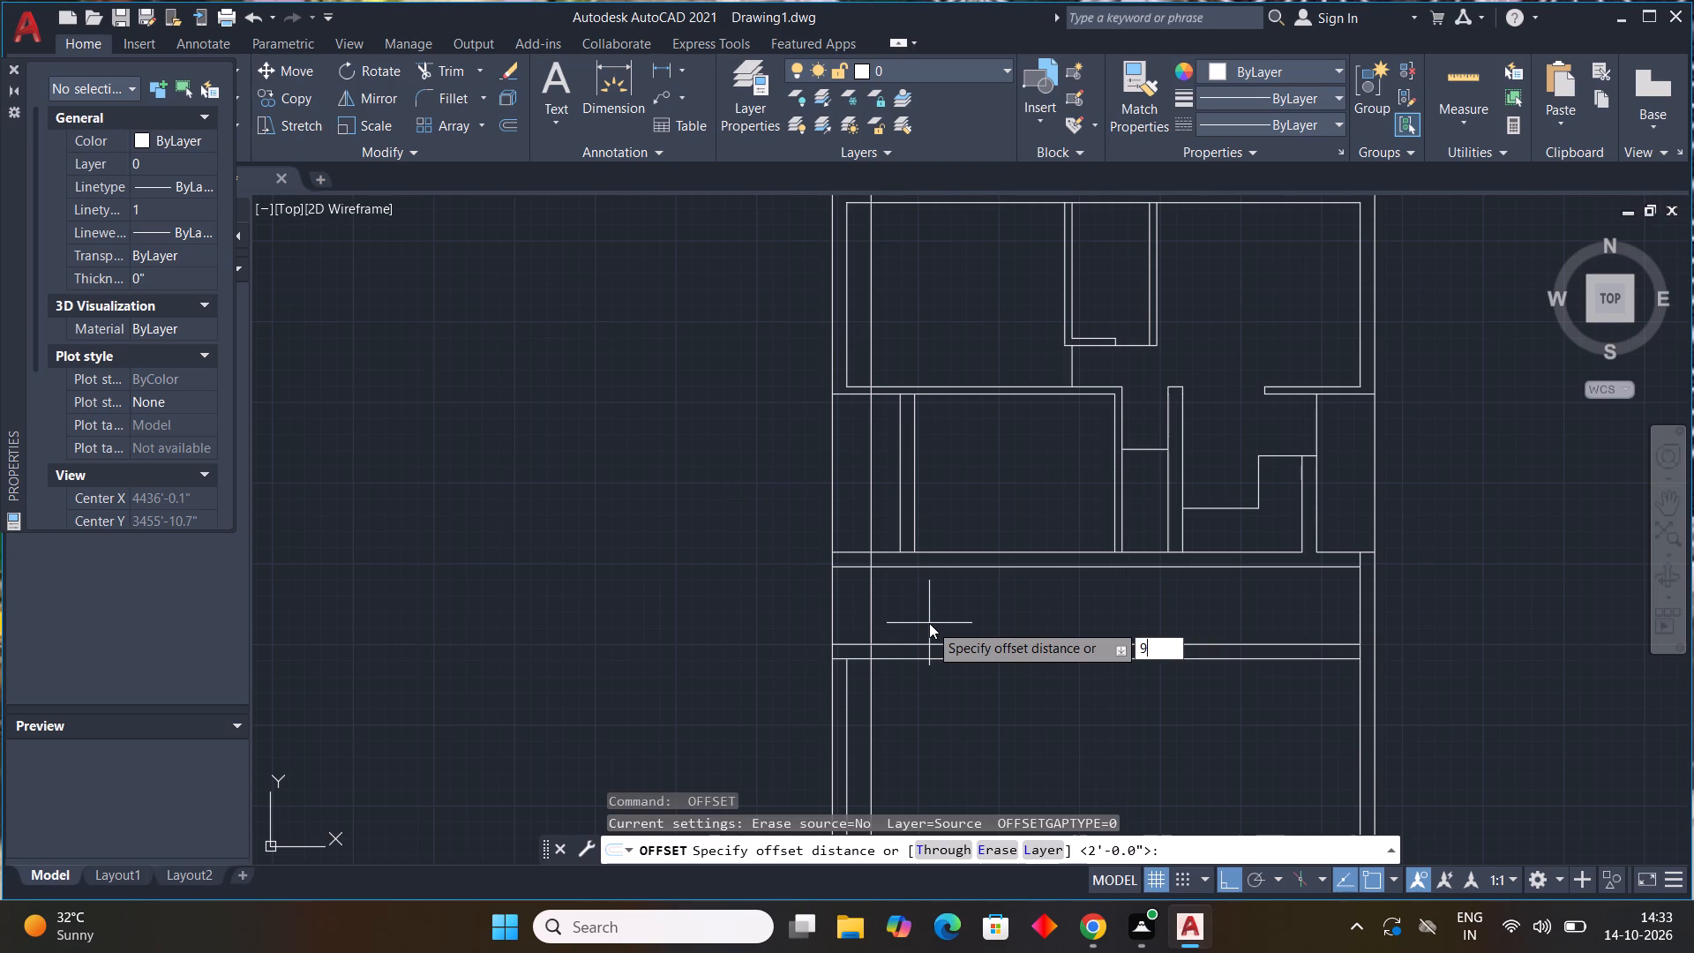
{"action": "key", "text": "shift+quotedbl"}
{"action": "key", "text": "Return"}
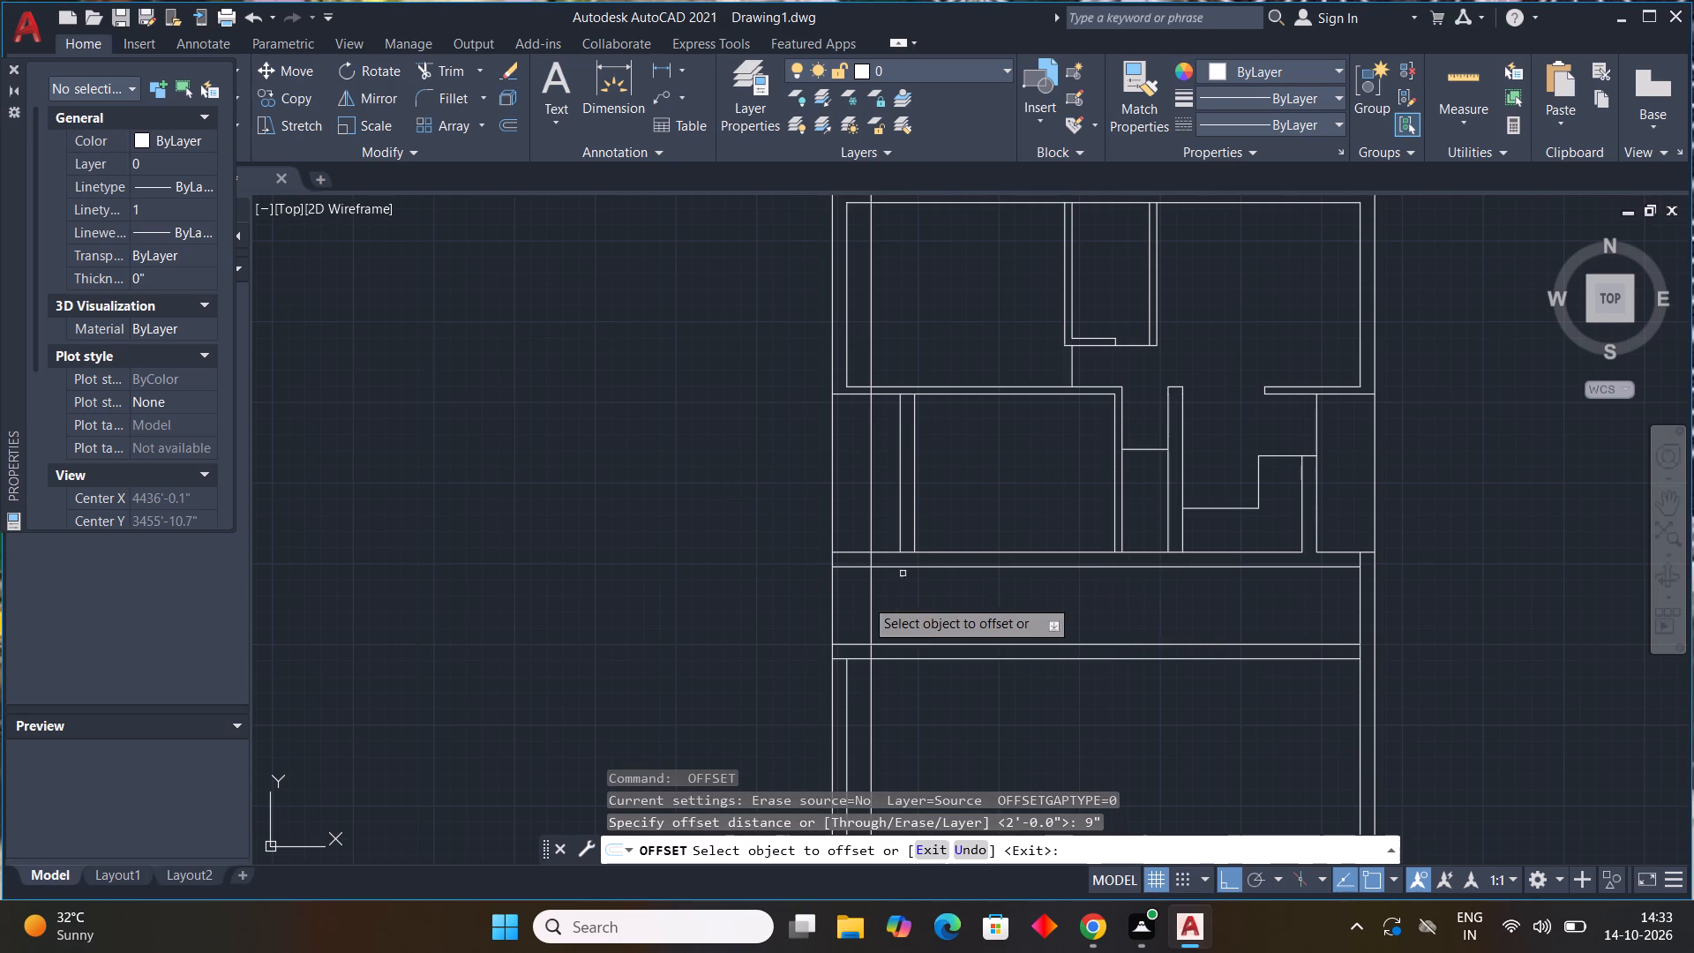
{"action": "left_click_drag", "start_coordinate": [873, 609], "coordinate": [888, 610]}
{"action": "left_click", "coordinate": [896, 610]}
{"action": "key", "text": "Escape"}
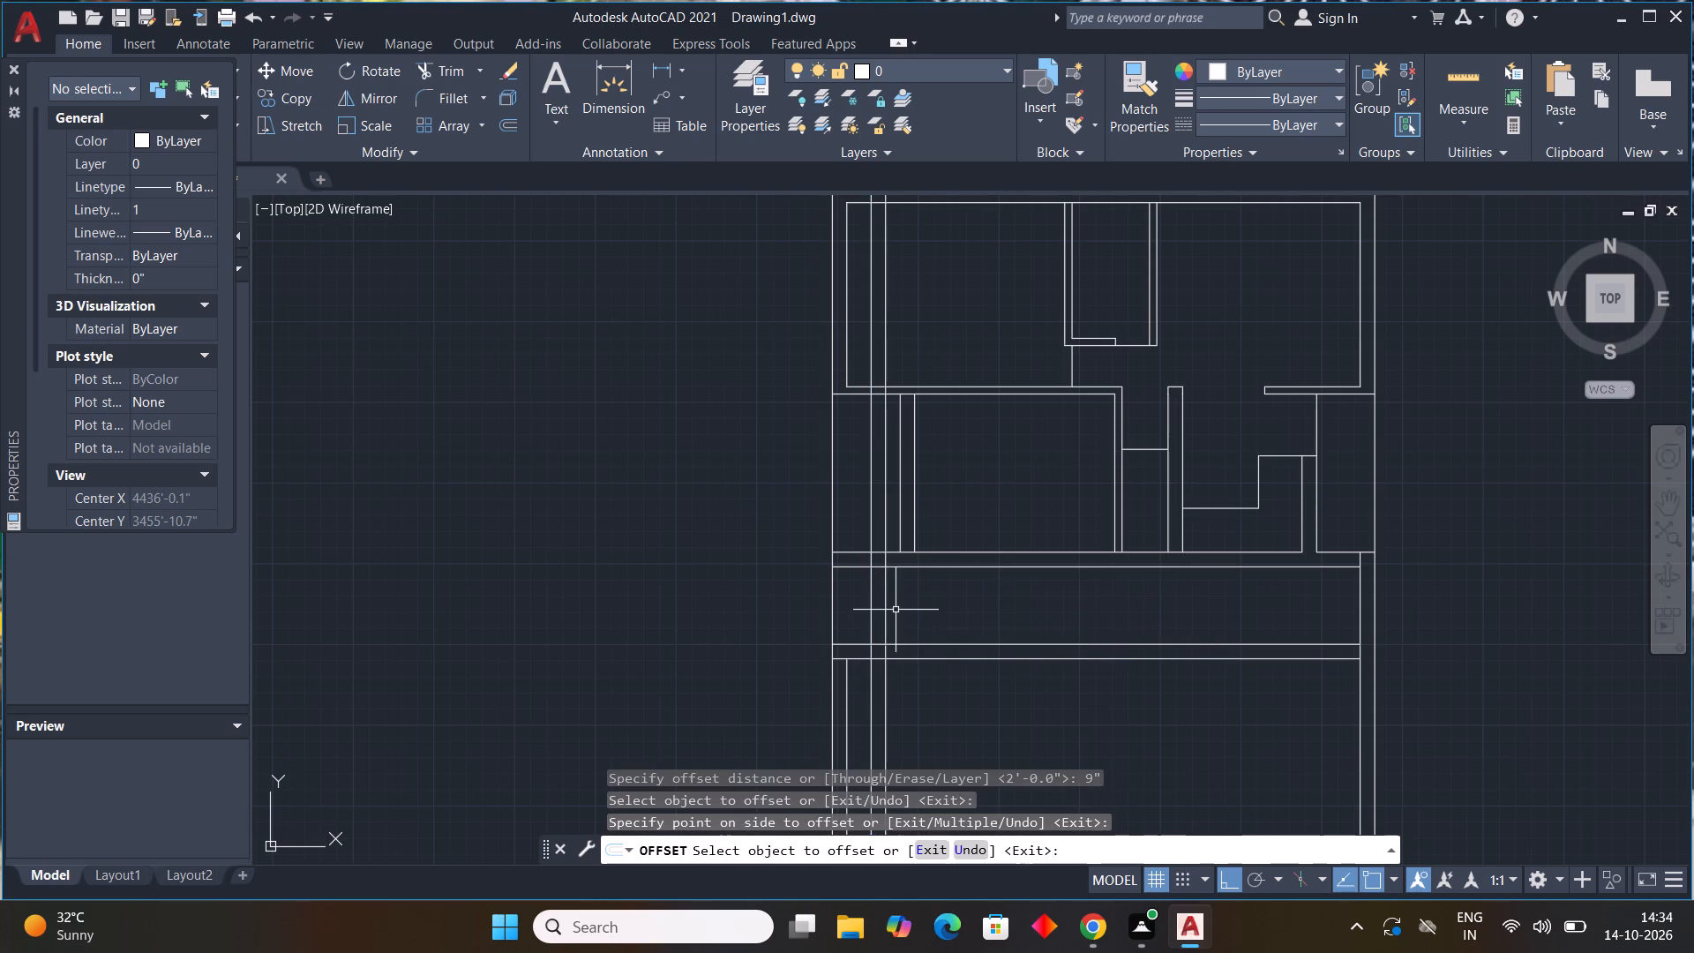
{"action": "key", "text": "Escape"}
{"action": "key", "text": "Escape"}
Trim away the two new vertical lines in the rooms above the 4' strip.
{"action": "key", "text": "r"}
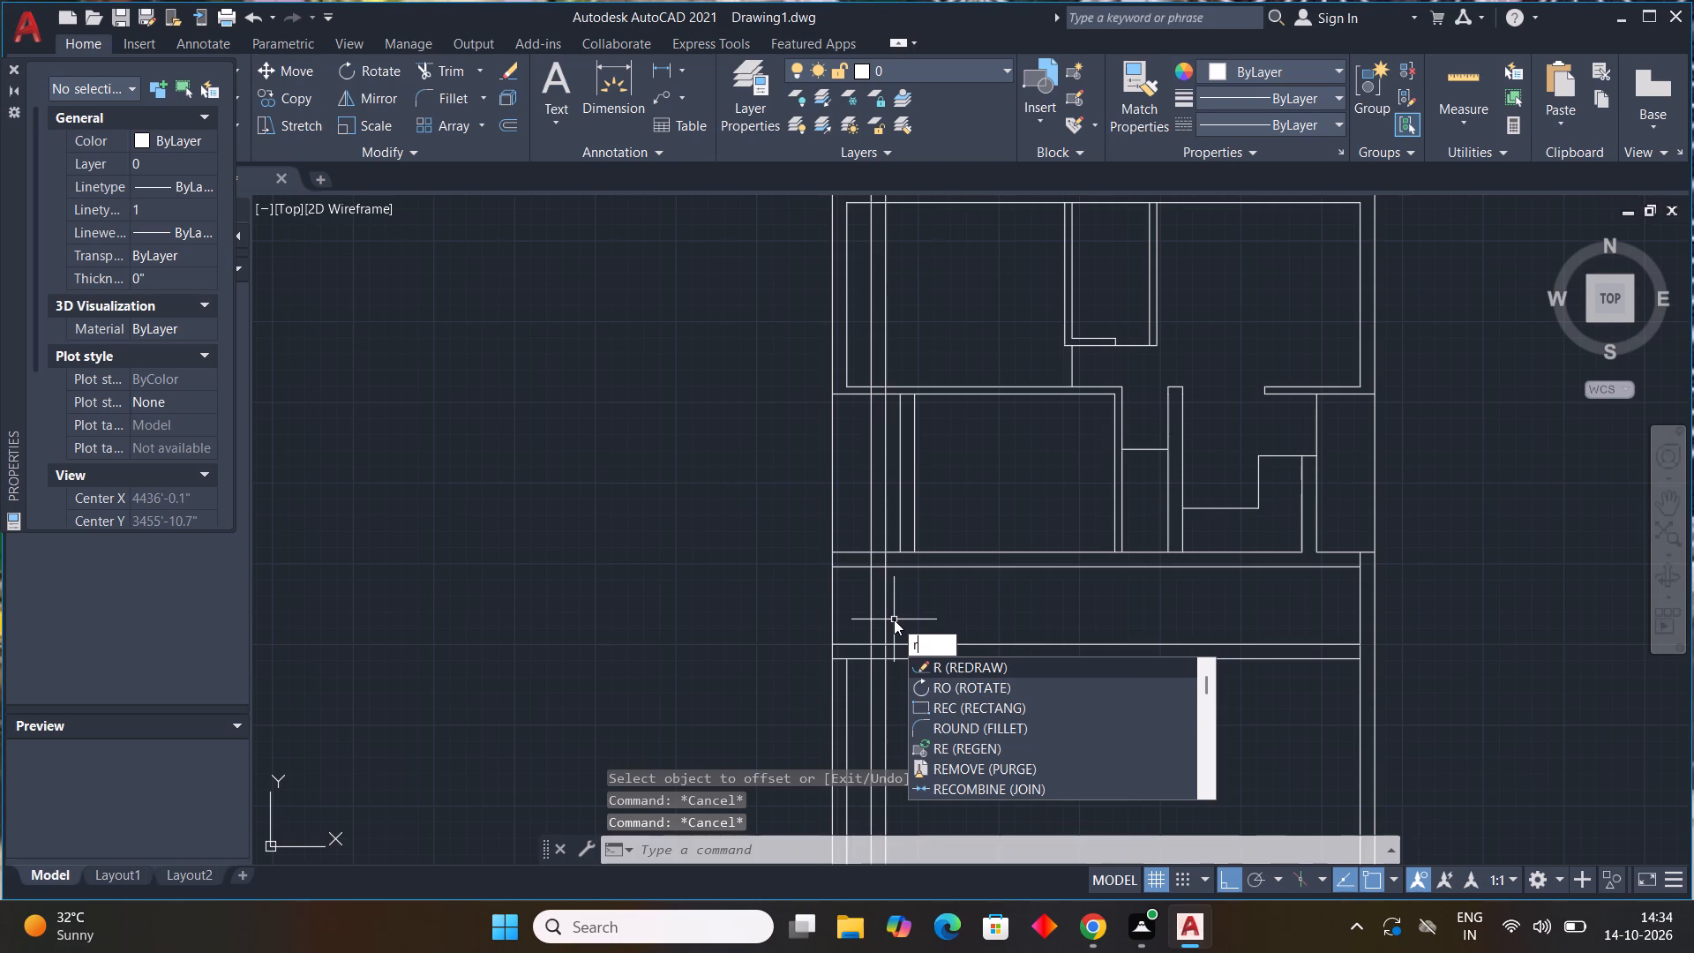
{"action": "key", "text": "BackSpace"}
{"action": "type", "text": "tr"}
{"action": "key", "text": "space"}
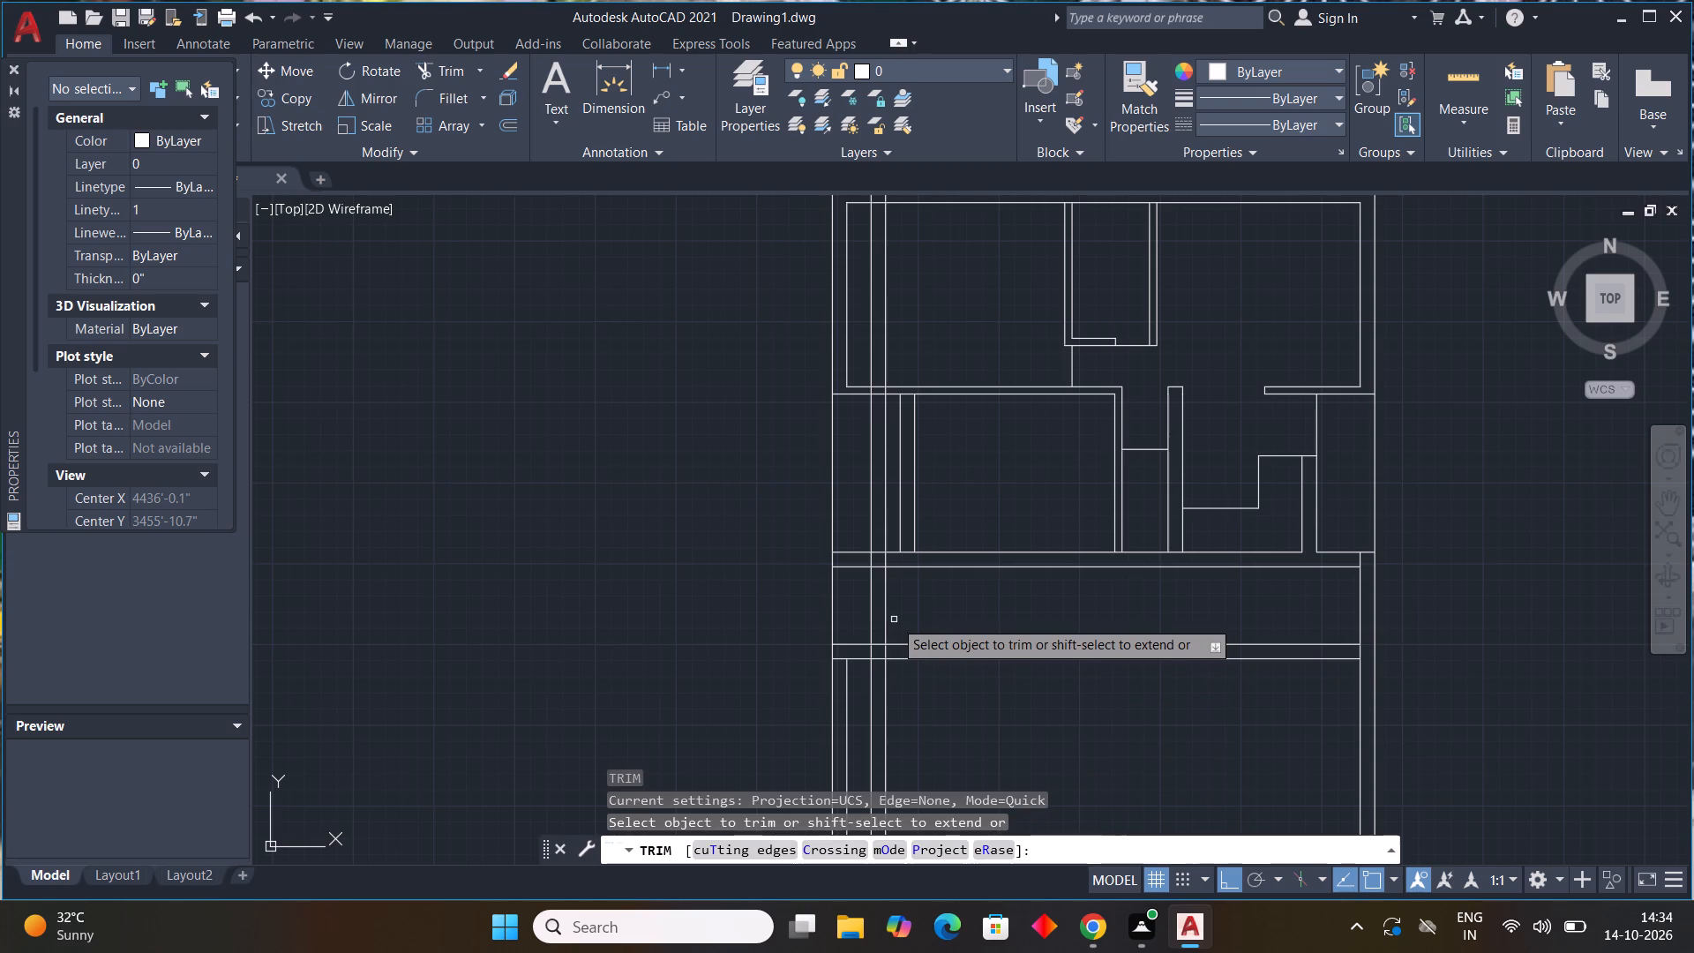
{"action": "left_click_drag", "start_coordinate": [863, 514], "coordinate": [891, 508]}
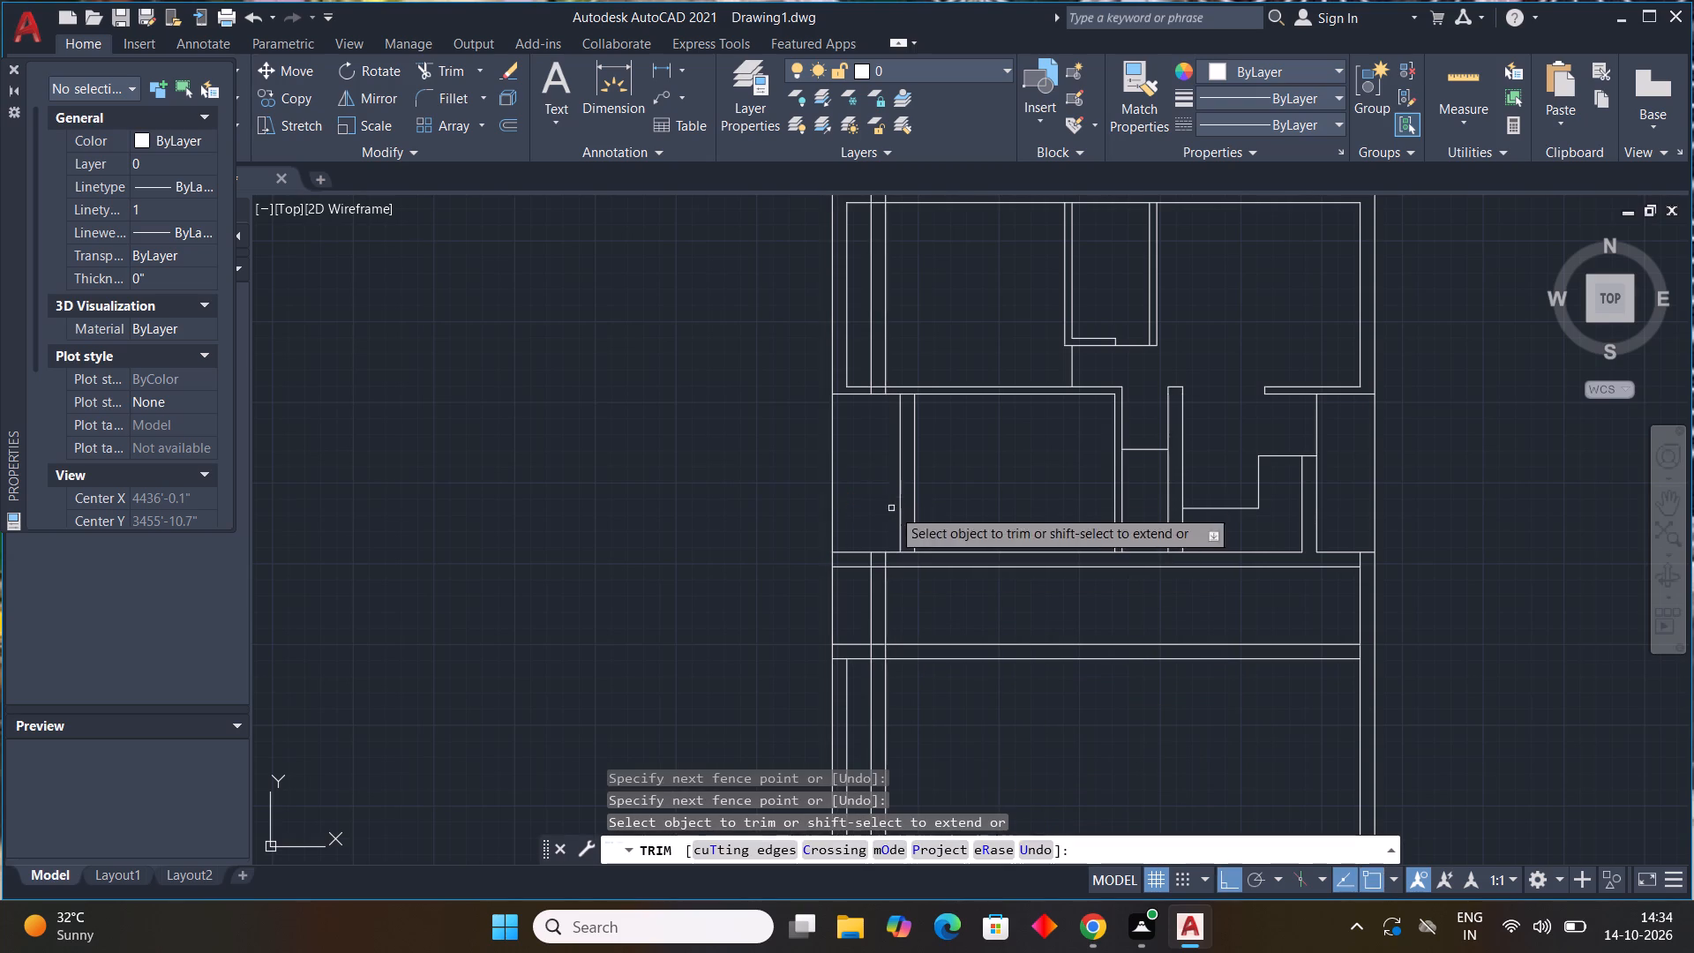
{"action": "scroll", "coordinate": [882, 302], "scroll_direction": "up", "scroll_amount": 3}
{"action": "left_click_drag", "start_coordinate": [819, 664], "coordinate": [838, 664]}
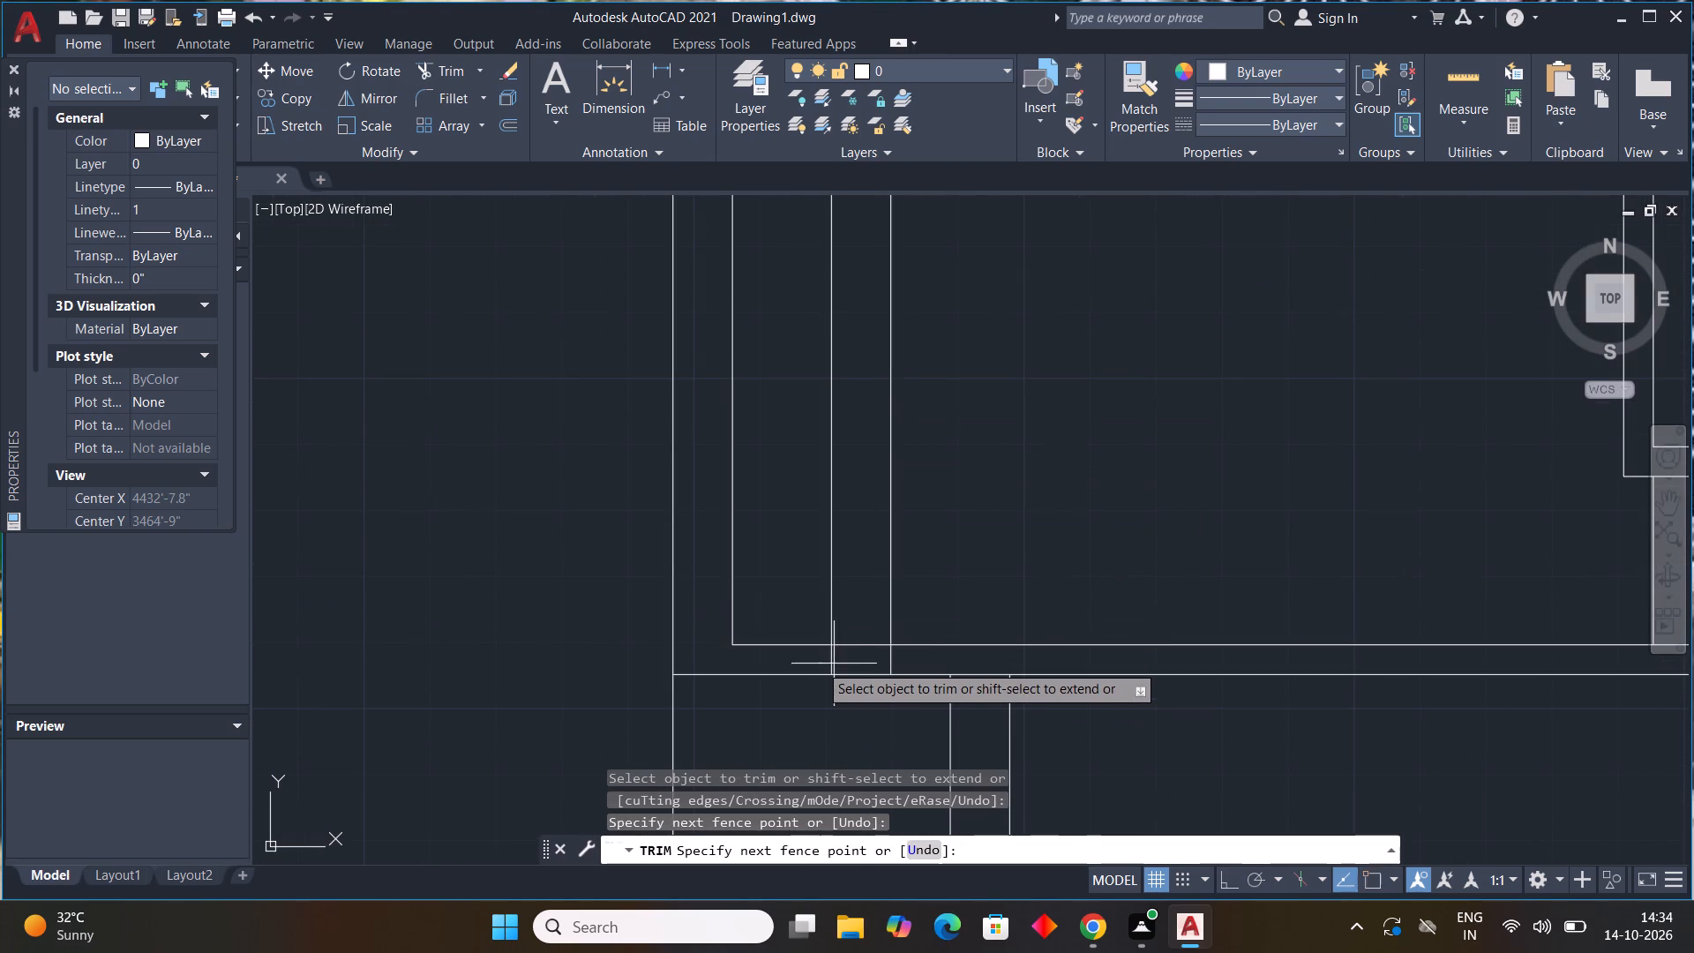
{"action": "left_click_drag", "start_coordinate": [838, 664], "coordinate": [903, 652]}
{"action": "left_click_drag", "start_coordinate": [783, 552], "coordinate": [916, 546]}
{"action": "scroll", "coordinate": [929, 535], "scroll_direction": "down", "scroll_amount": 3}
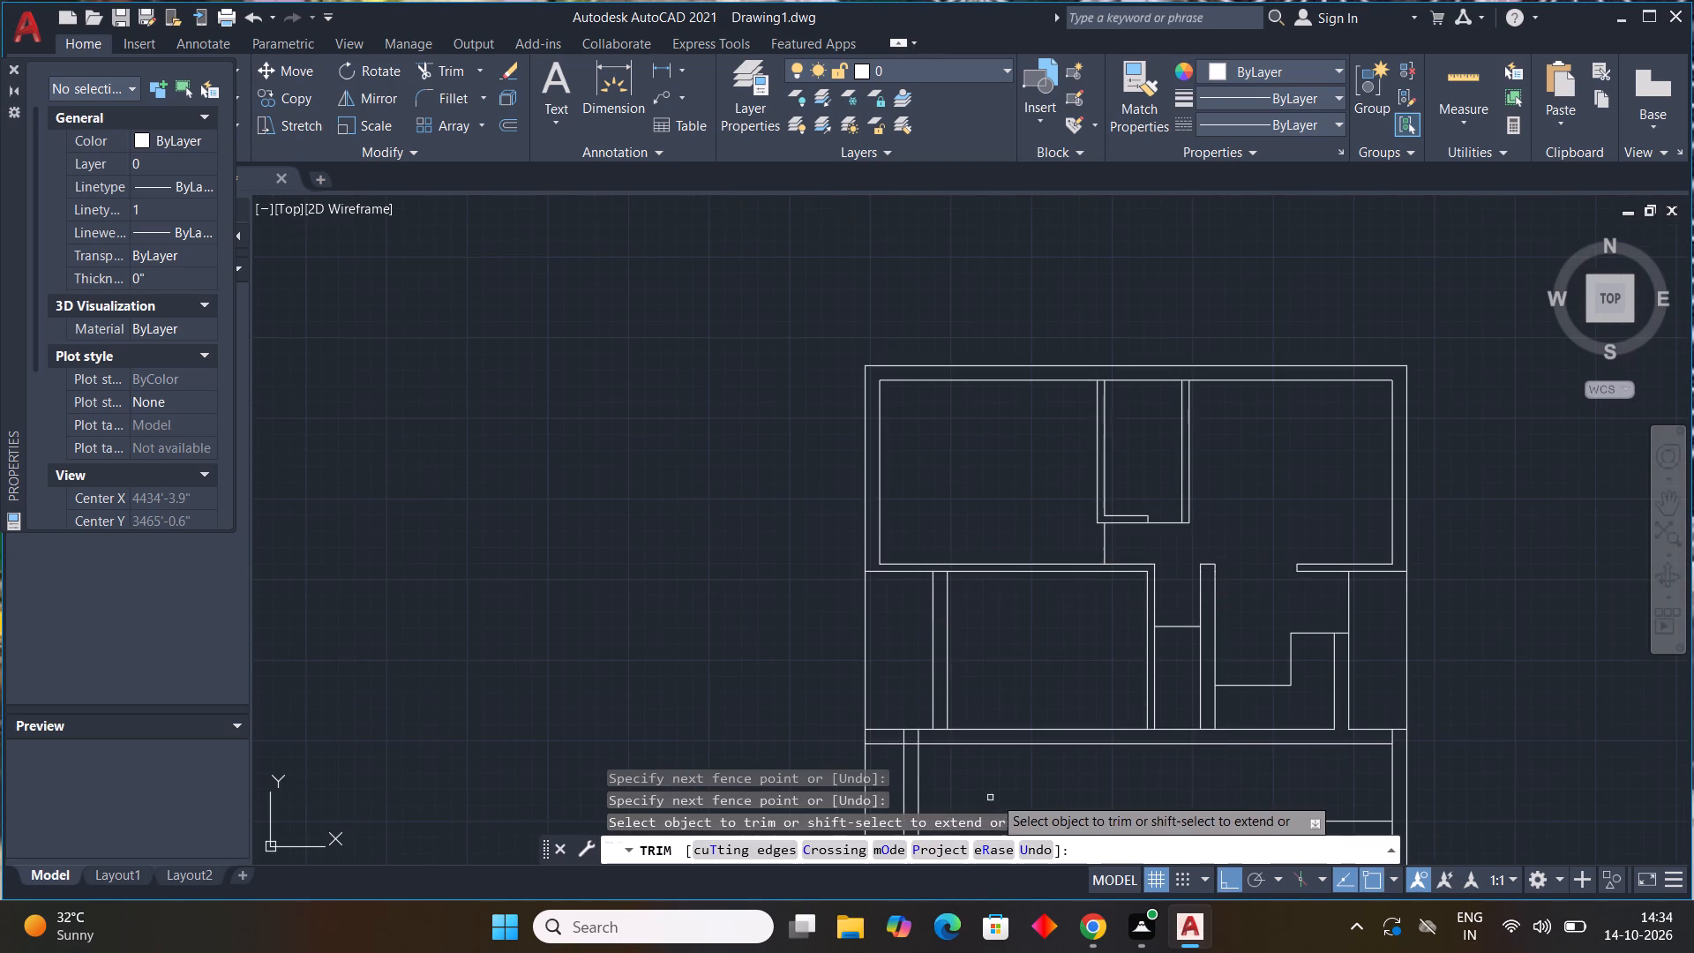
Trim the 9" vertical wall's lines below the strip and open its junctions with the strip's top and bottom walls.
{"action": "middle_click_drag", "start_coordinate": [1002, 775], "coordinate": [949, 538]}
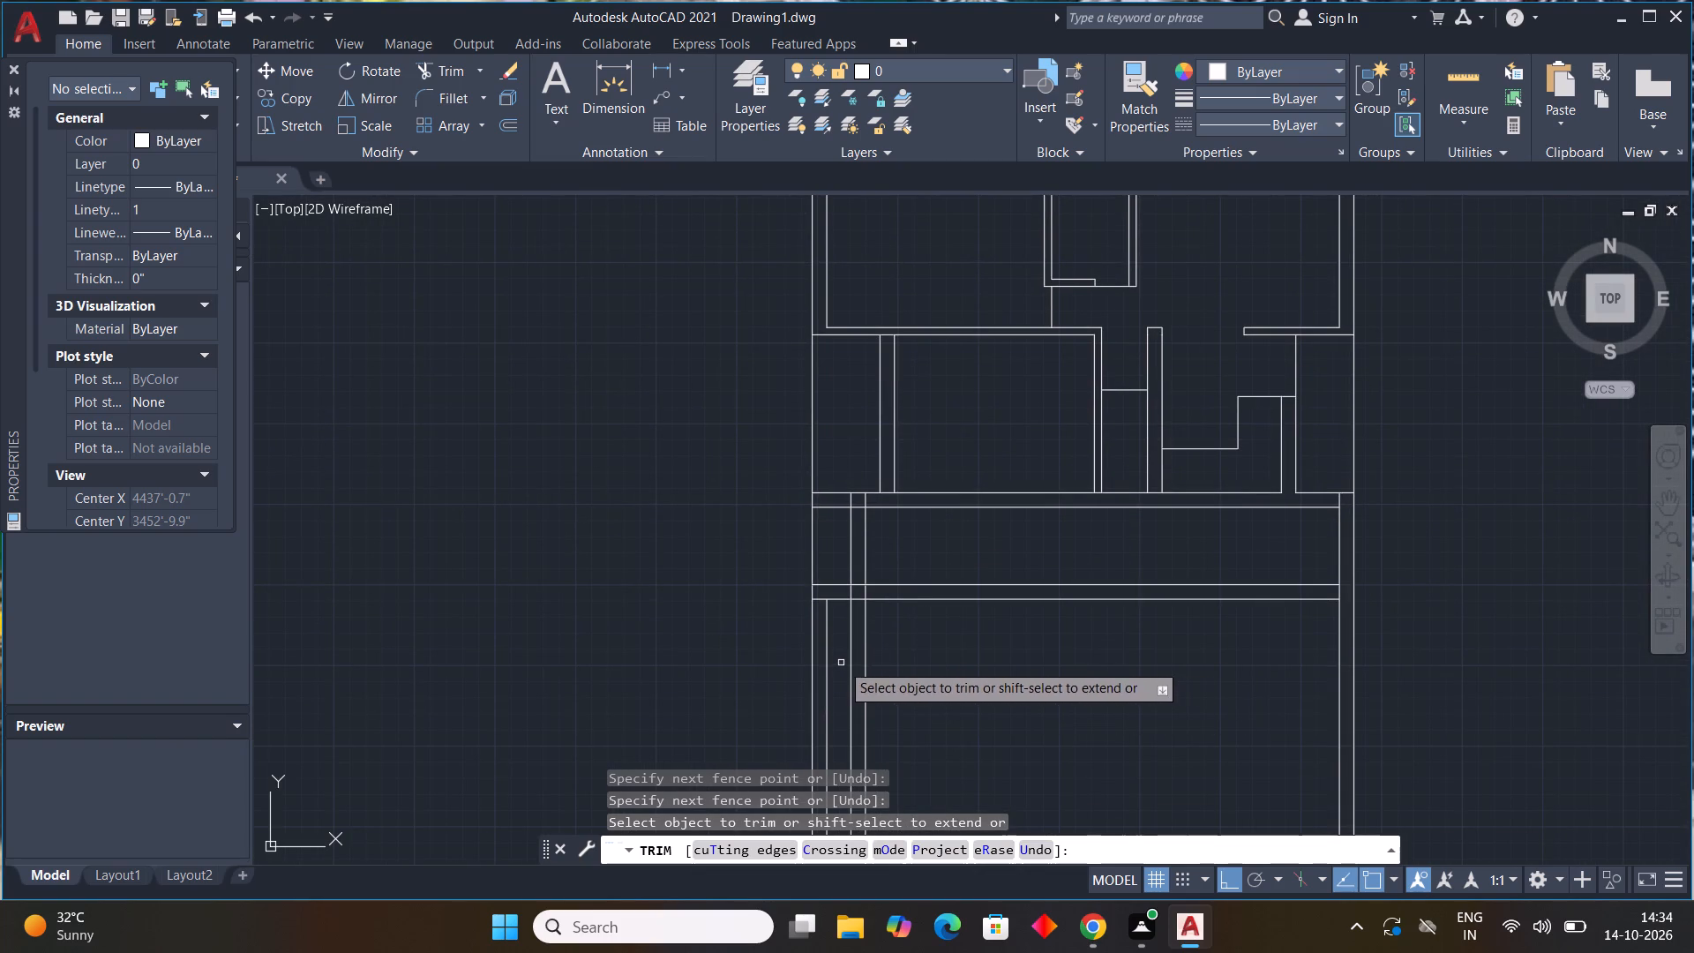
{"action": "left_click_drag", "start_coordinate": [843, 659], "coordinate": [920, 647]}
{"action": "scroll", "coordinate": [868, 582], "scroll_direction": "up", "scroll_amount": 2}
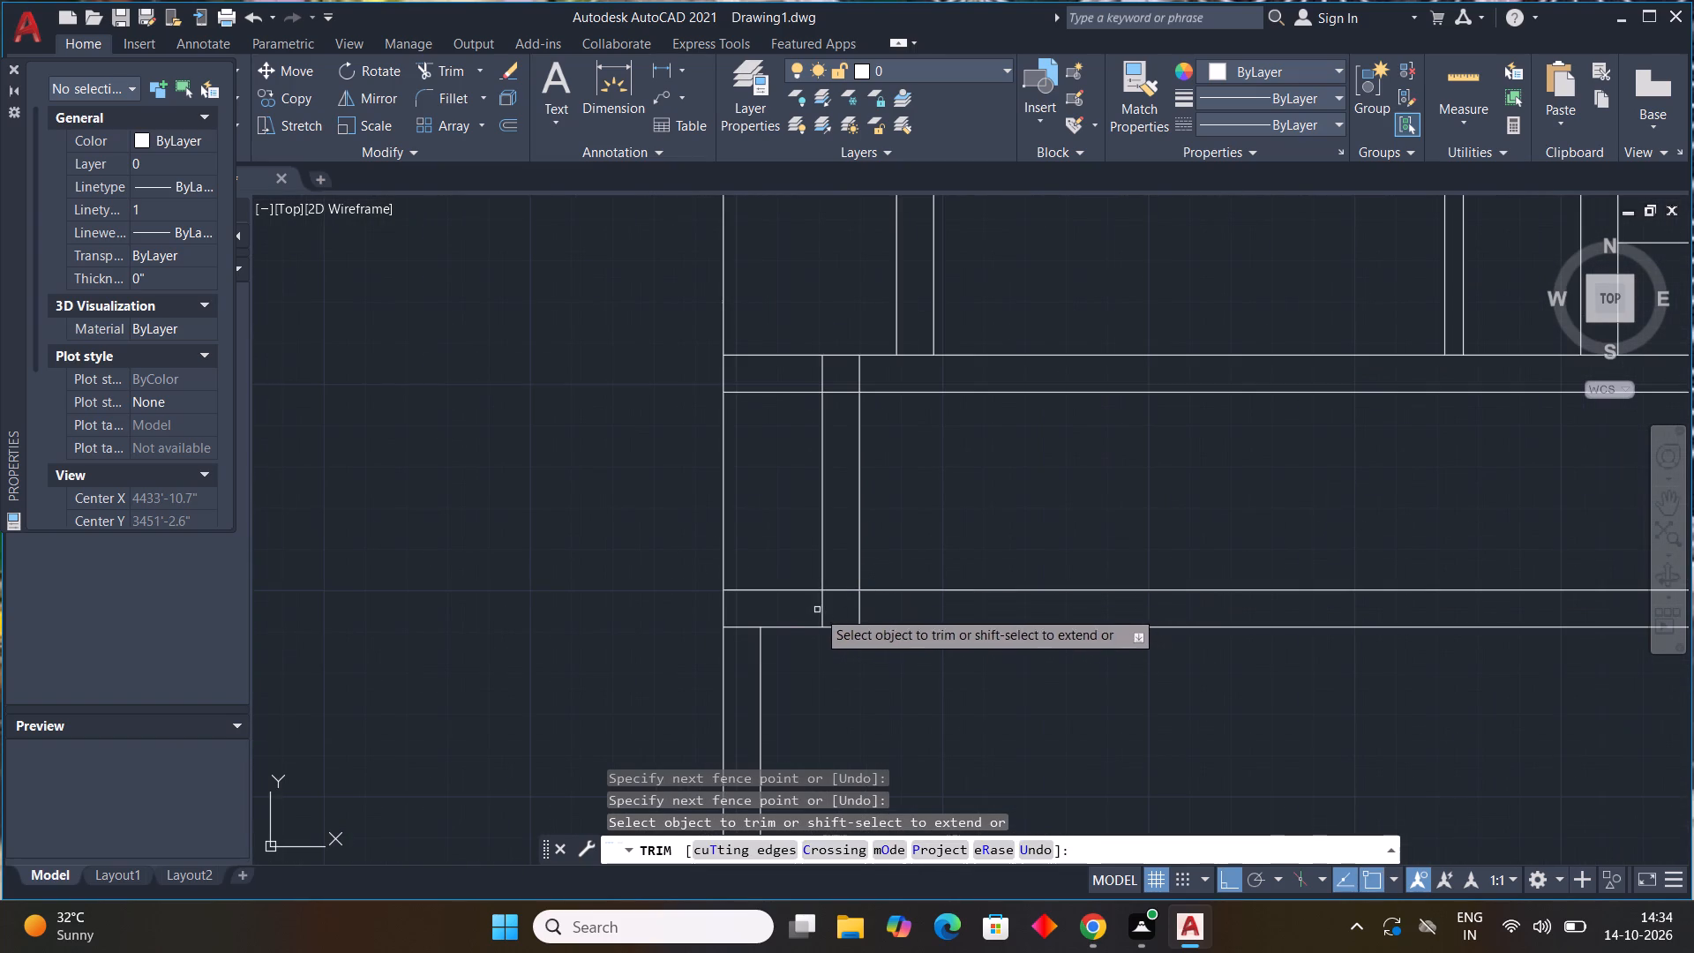
{"action": "left_click_drag", "start_coordinate": [818, 608], "coordinate": [873, 598]}
{"action": "left_click_drag", "start_coordinate": [832, 605], "coordinate": [834, 560]}
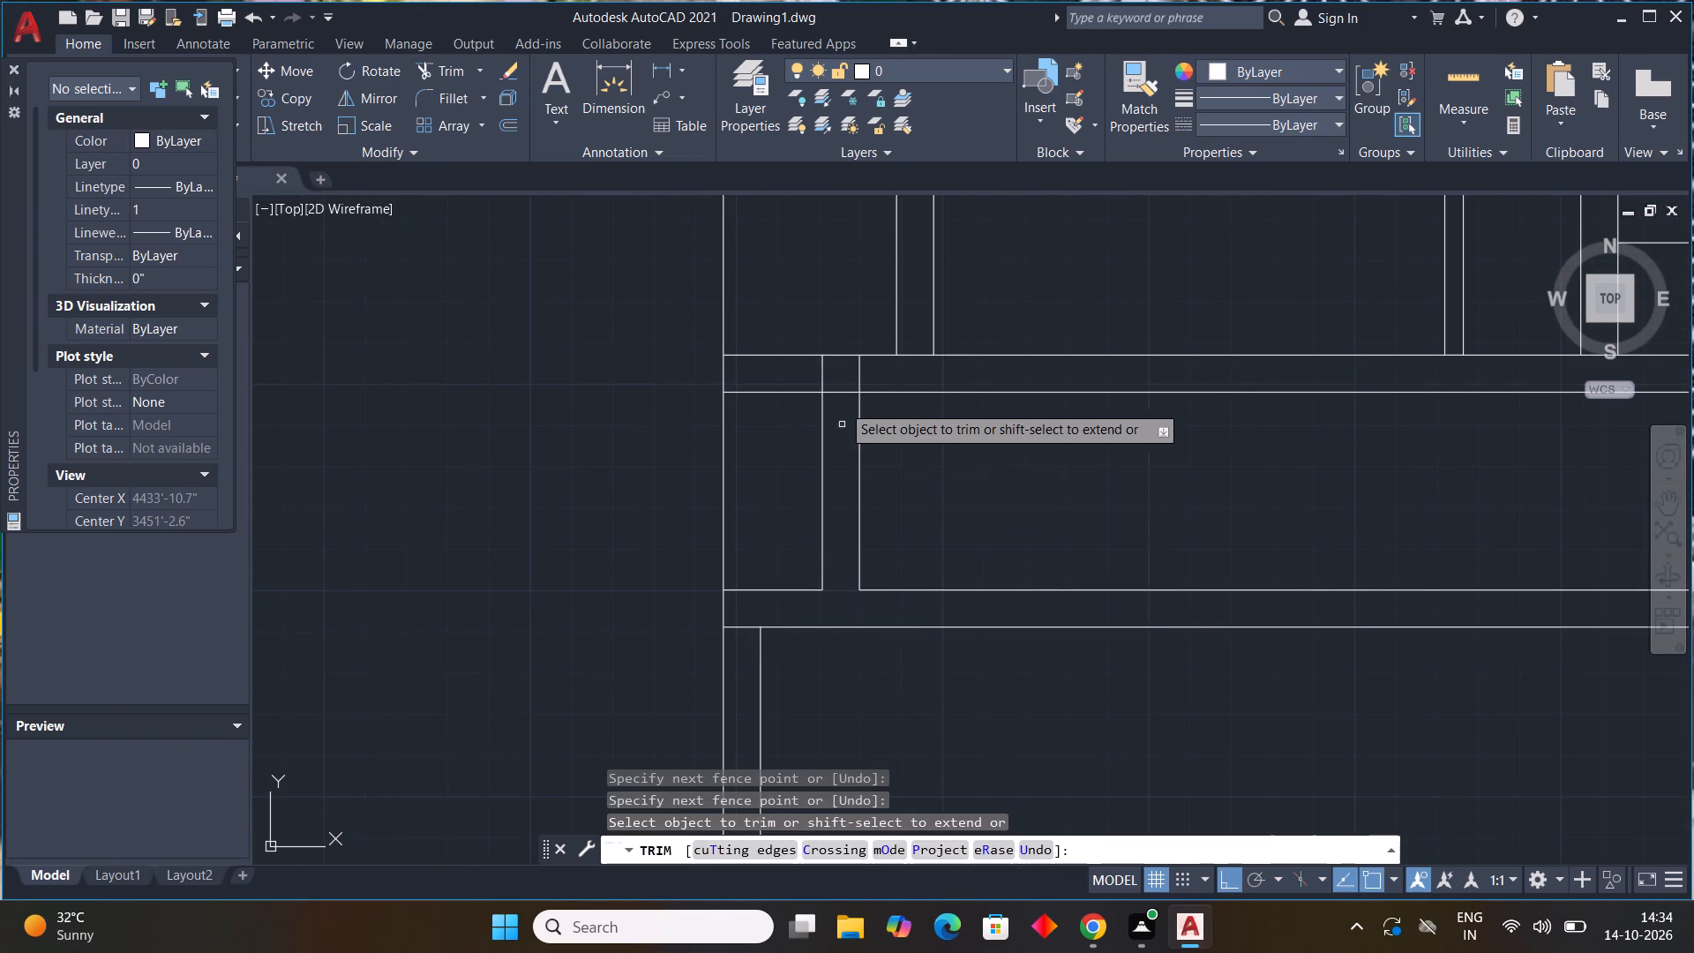
{"action": "left_click_drag", "start_coordinate": [841, 404], "coordinate": [838, 390]}
{"action": "left_click_drag", "start_coordinate": [813, 381], "coordinate": [865, 388]}
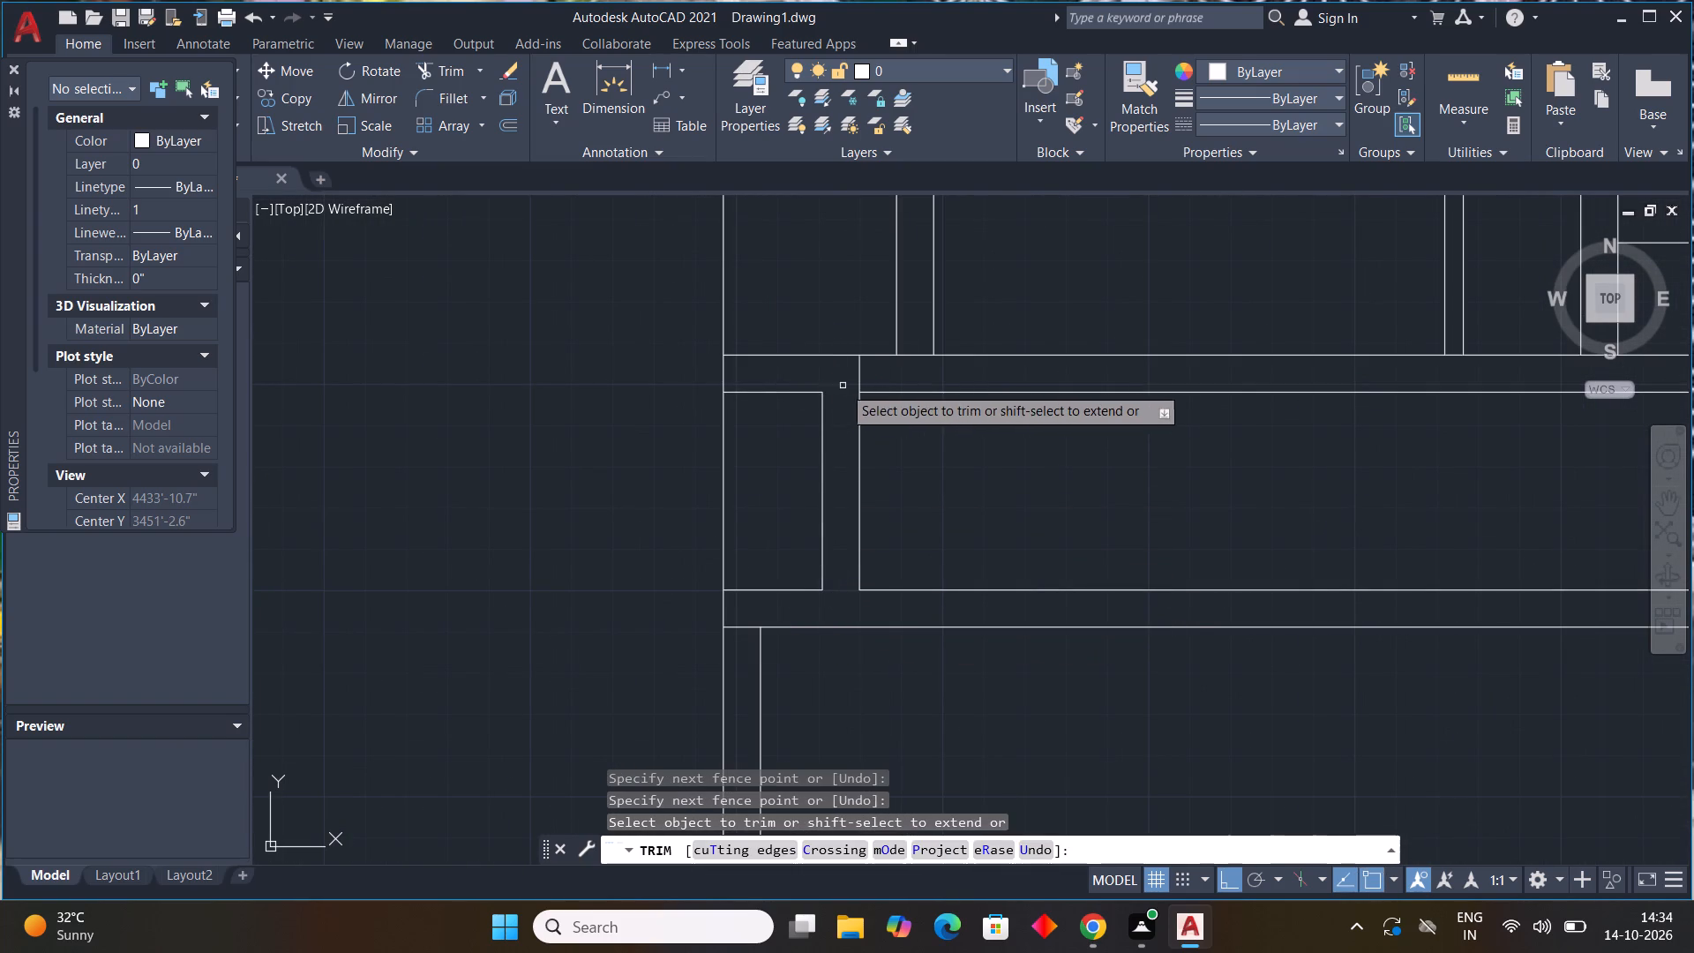
{"action": "left_click_drag", "start_coordinate": [844, 386], "coordinate": [900, 367]}
{"action": "scroll", "coordinate": [866, 432], "scroll_direction": "down", "scroll_amount": 2}
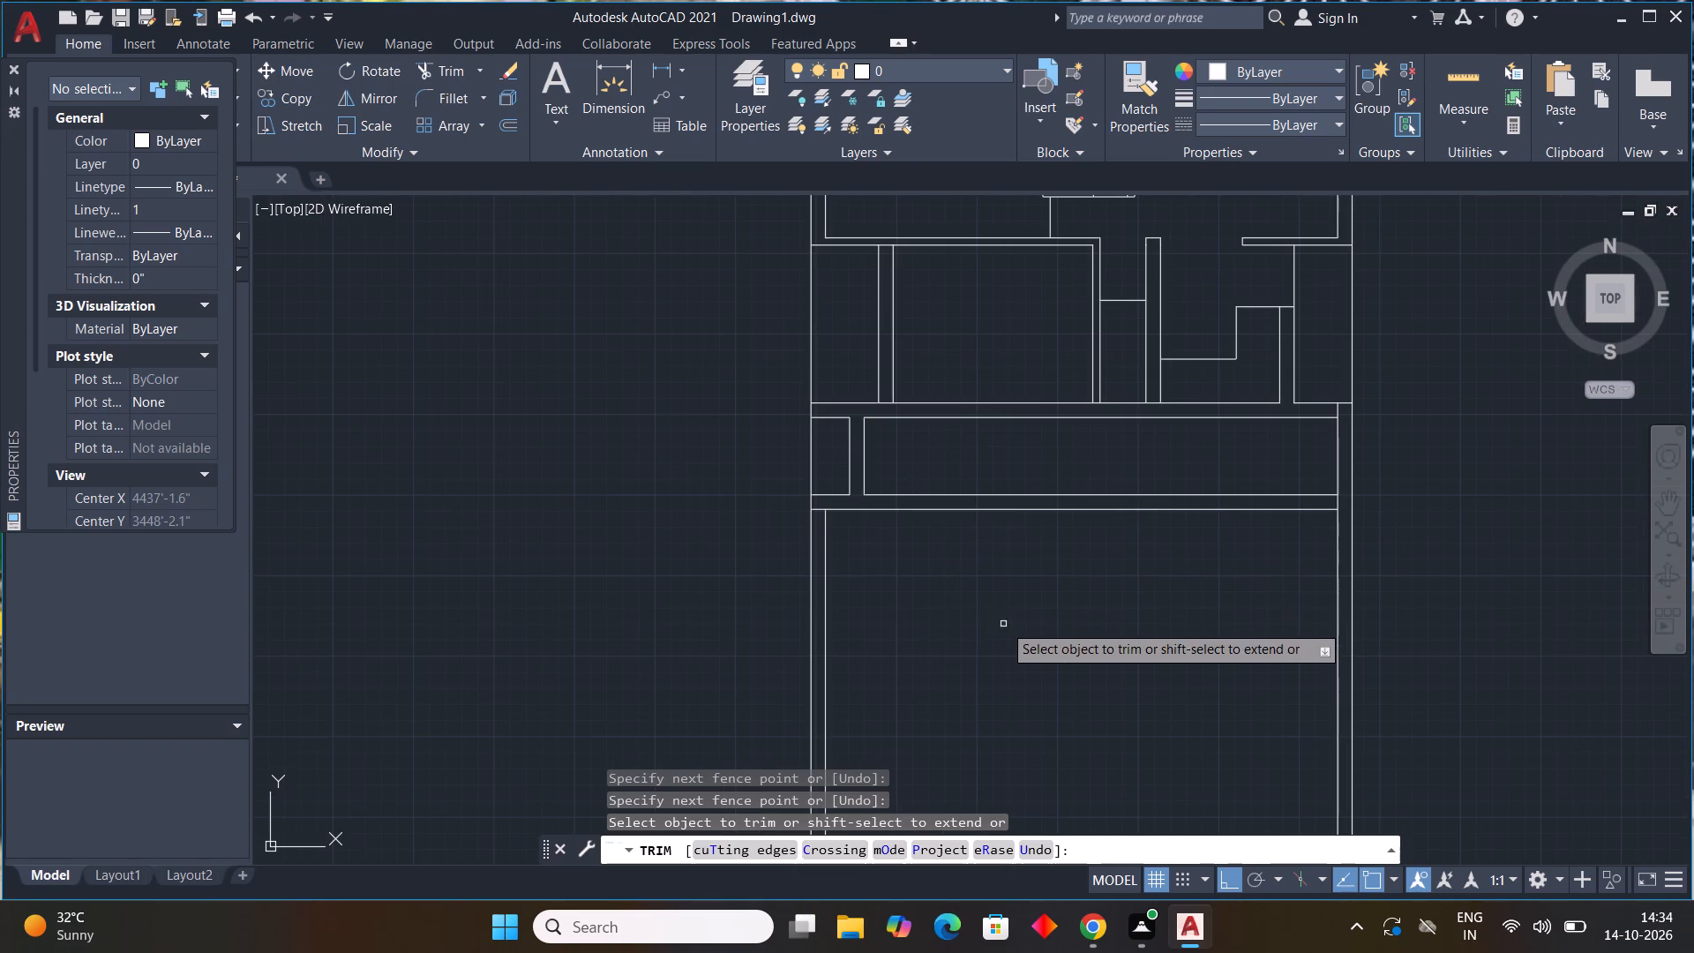
{"action": "key", "text": "Escape"}
{"action": "key", "text": "Escape"}
{"action": "key", "text": "Escape"}
{"action": "key", "text": "Escape"}
{"action": "key", "text": "Escape"}
{"action": "key", "text": "Escape"}
Offset the right line of the strip's 9" vertical wall 7' to the right.
{"action": "type", "text": "off"}
{"action": "key", "text": "space"}
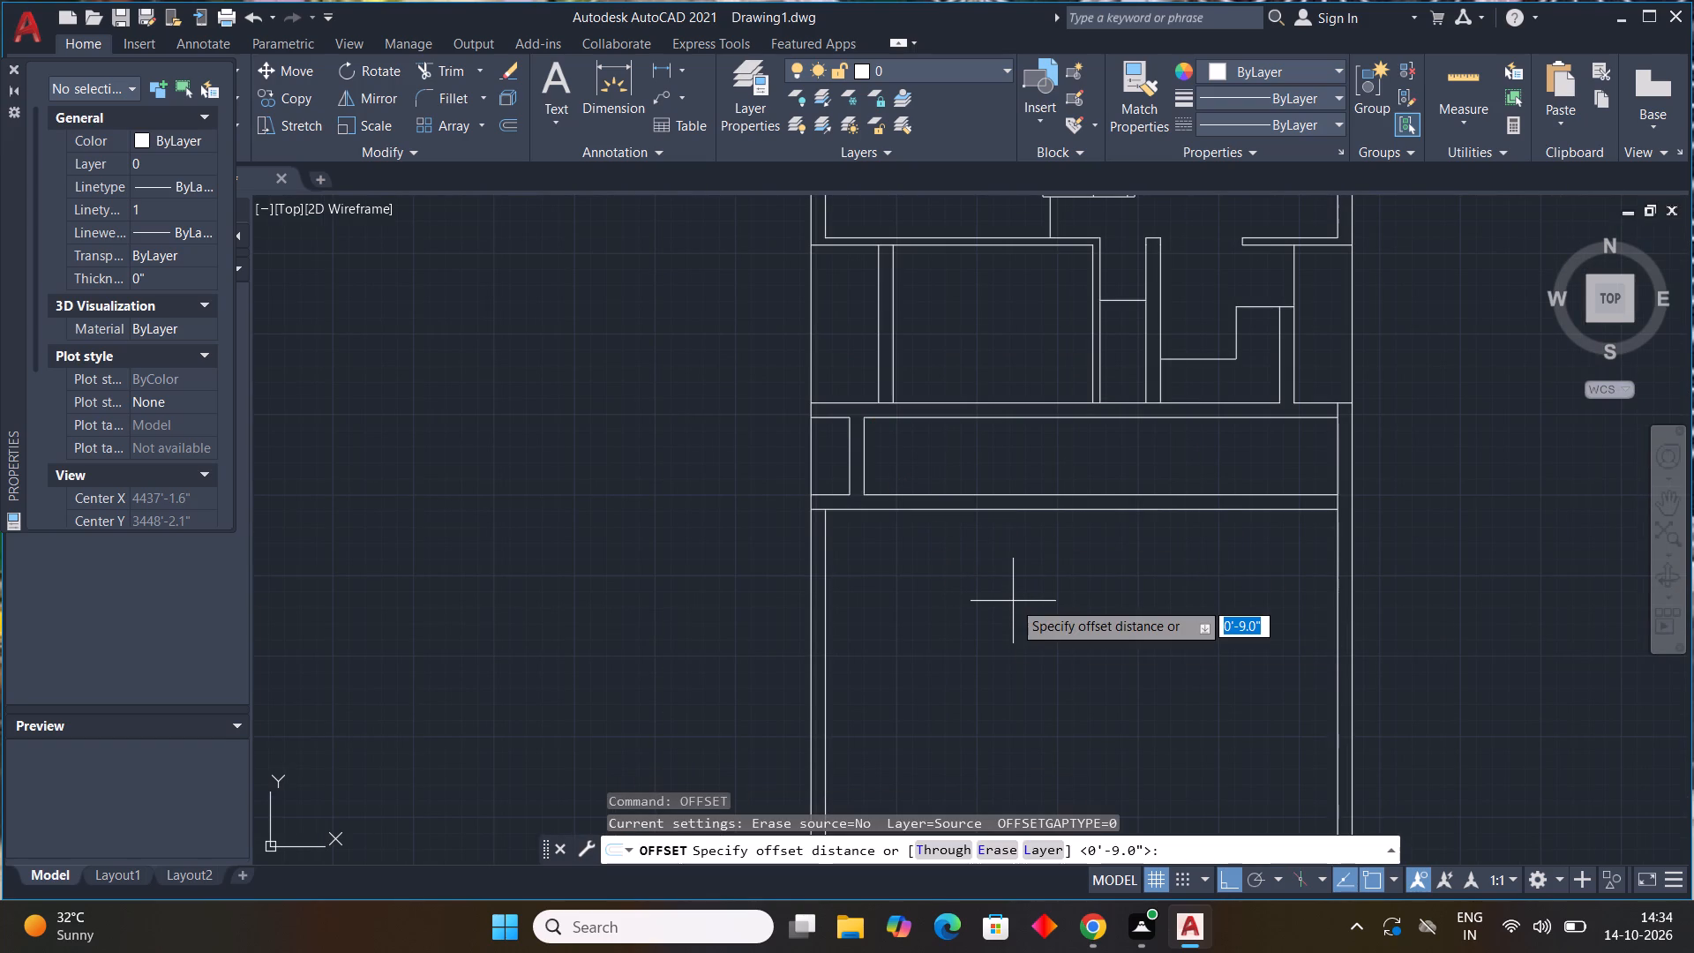
{"action": "type", "text": "7'"}
{"action": "key", "text": "Return"}
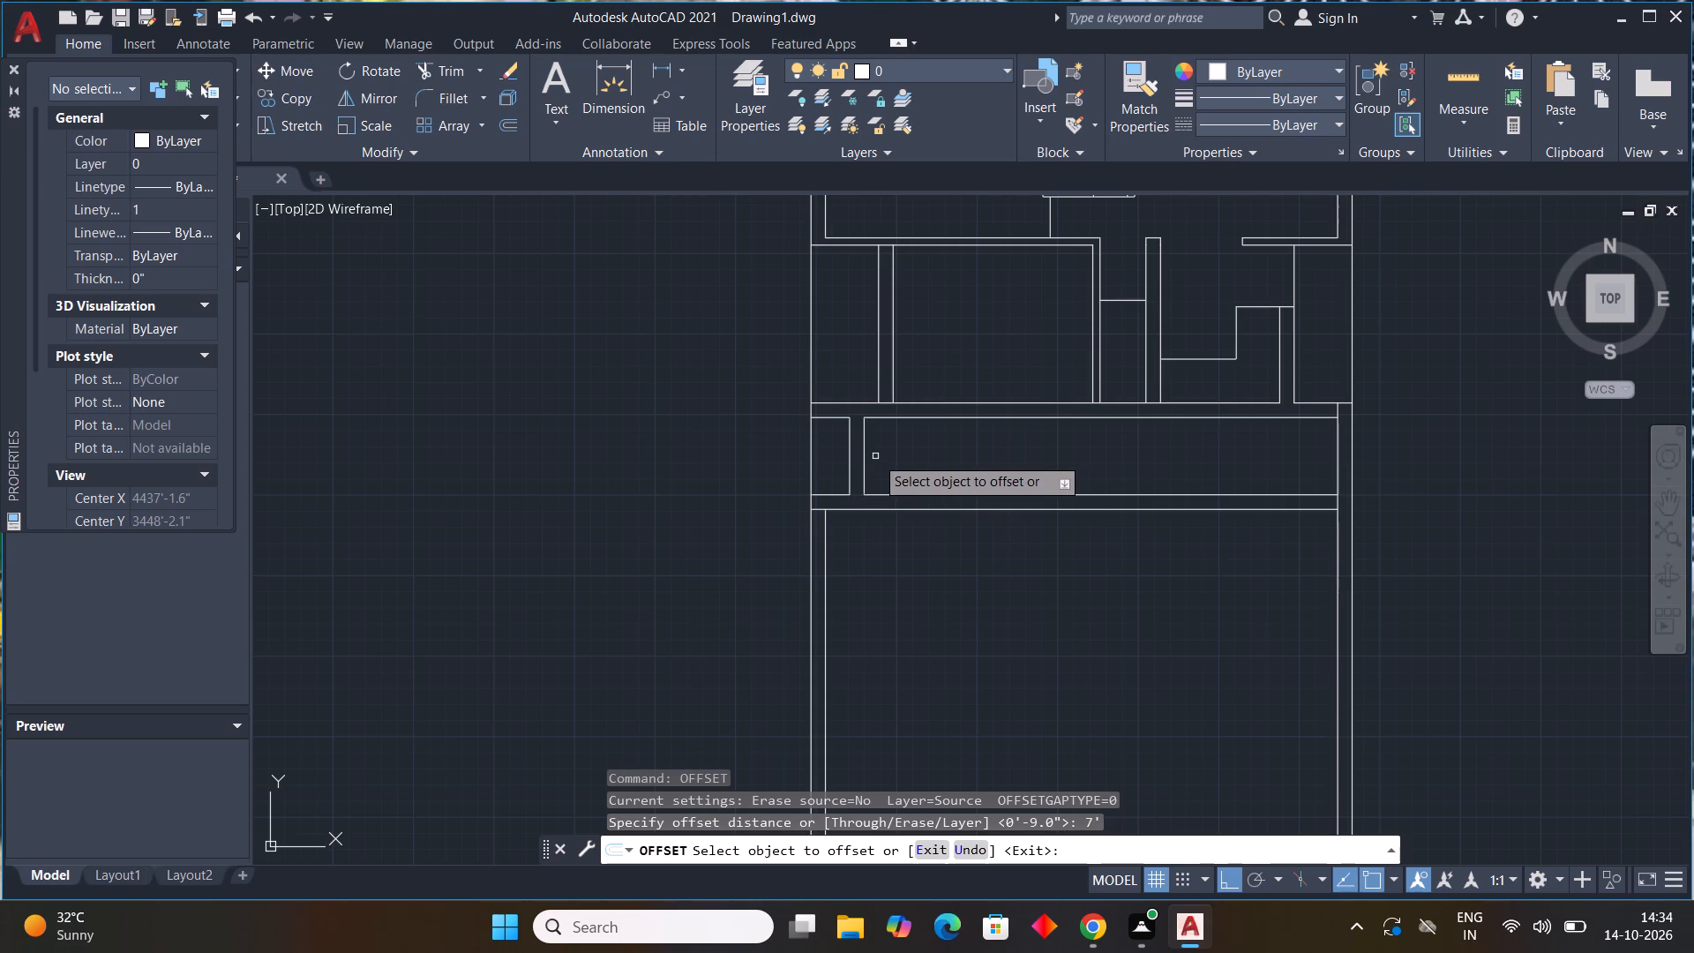
{"action": "left_click", "coordinate": [864, 467]}
{"action": "left_click", "coordinate": [973, 459]}
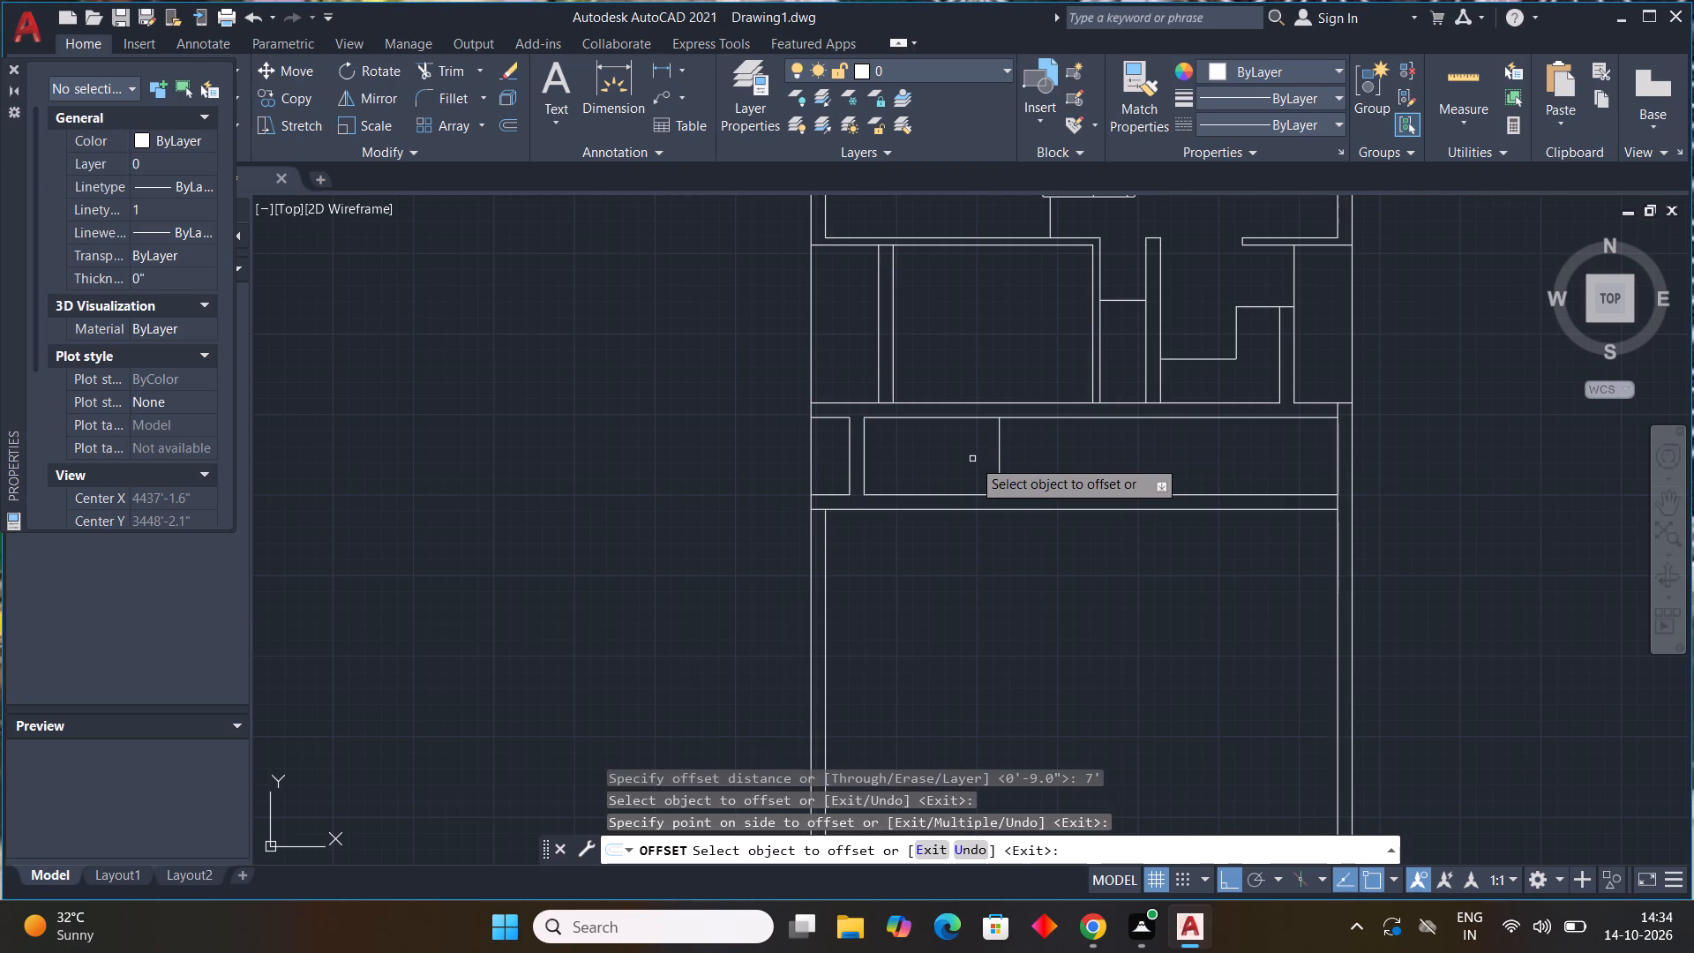
{"action": "key", "text": "Escape"}
Offset the new vertical line in the strip 9" to the right to form a second vertical wall.
{"action": "key", "text": "space"}
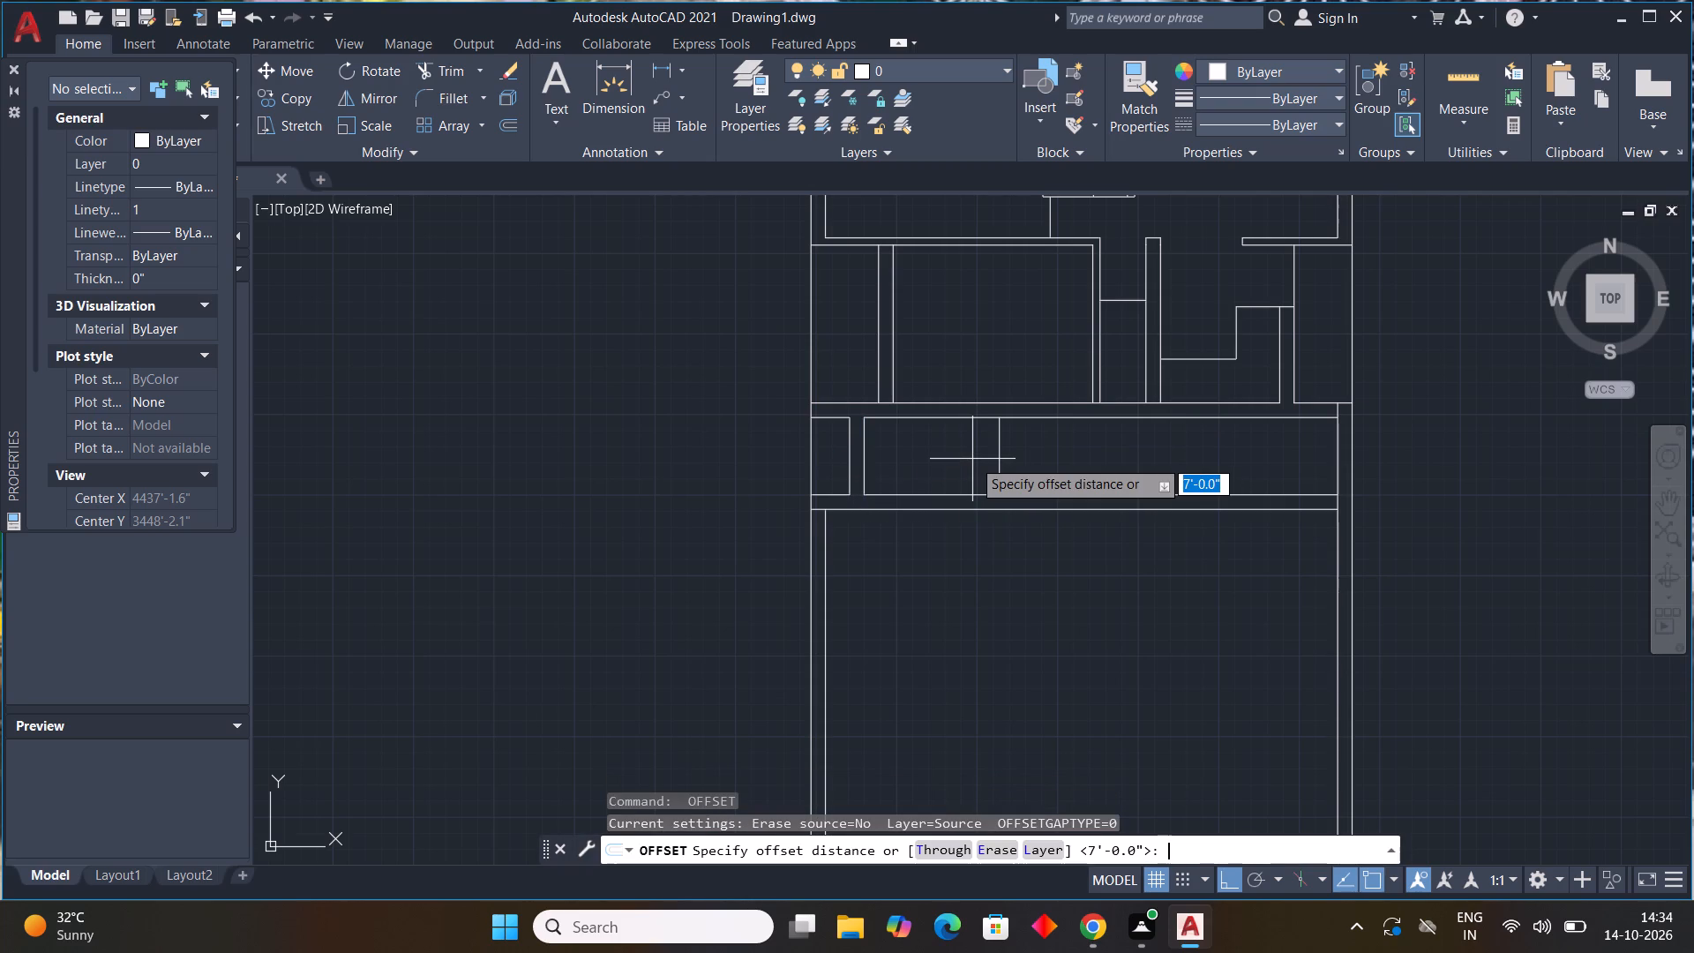
{"action": "type", "text": "9\""}
{"action": "key", "text": "Return"}
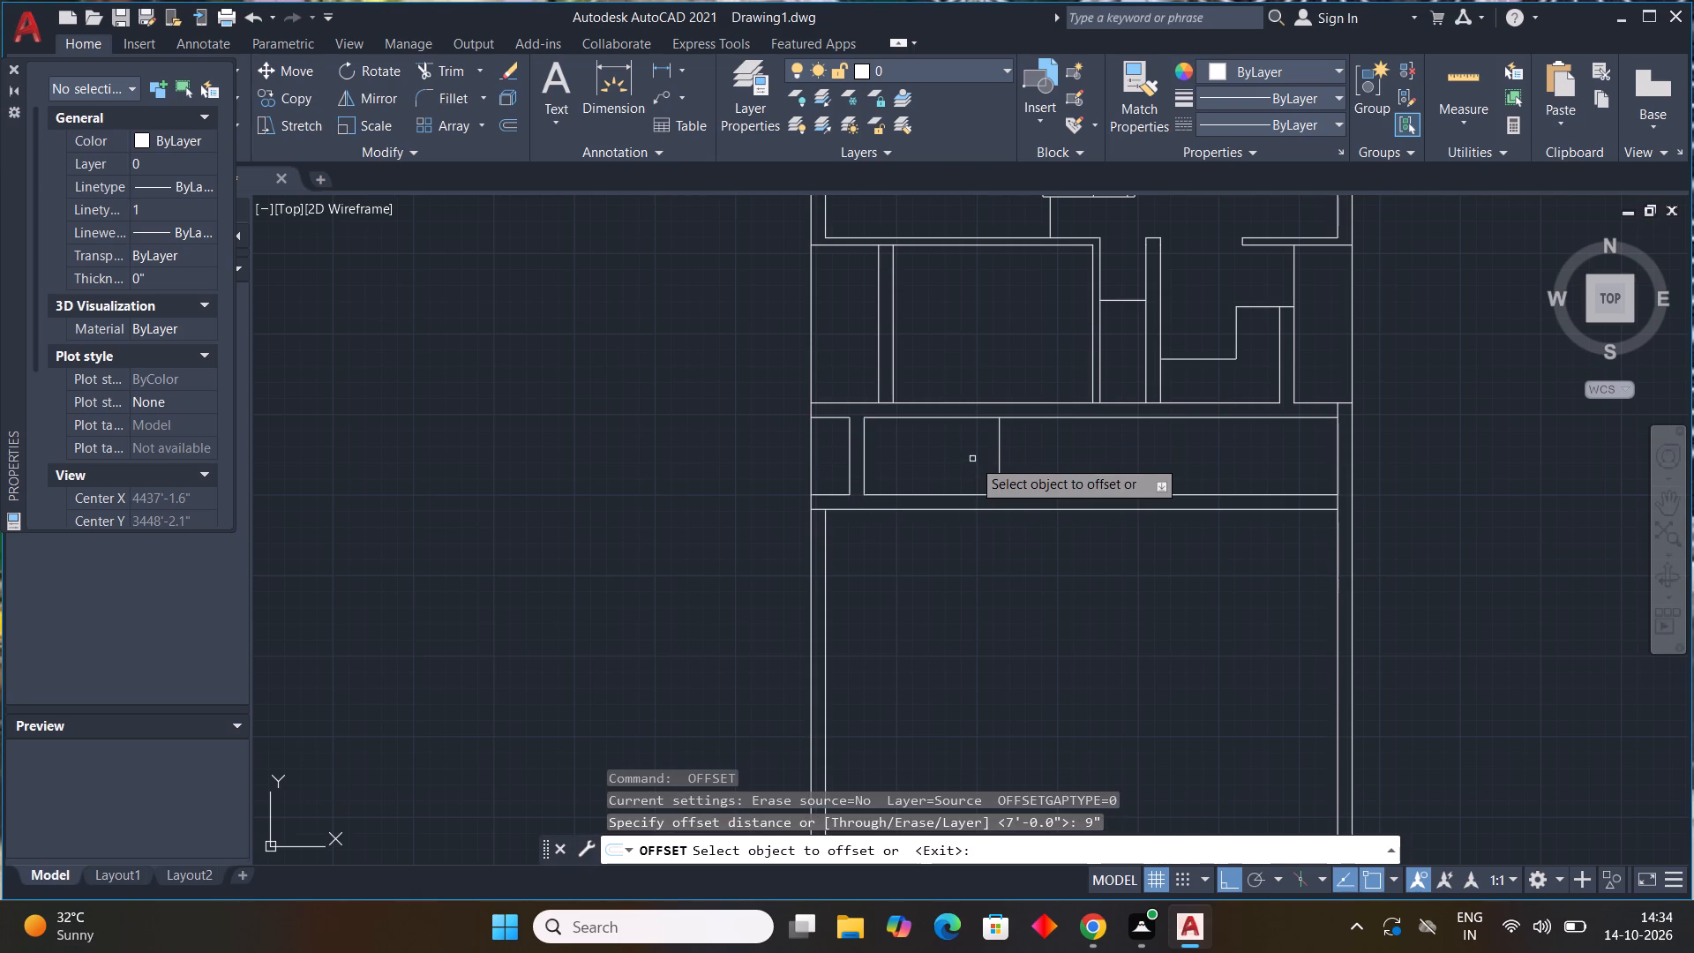
{"action": "left_click_drag", "start_coordinate": [1001, 462], "coordinate": [1013, 461]}
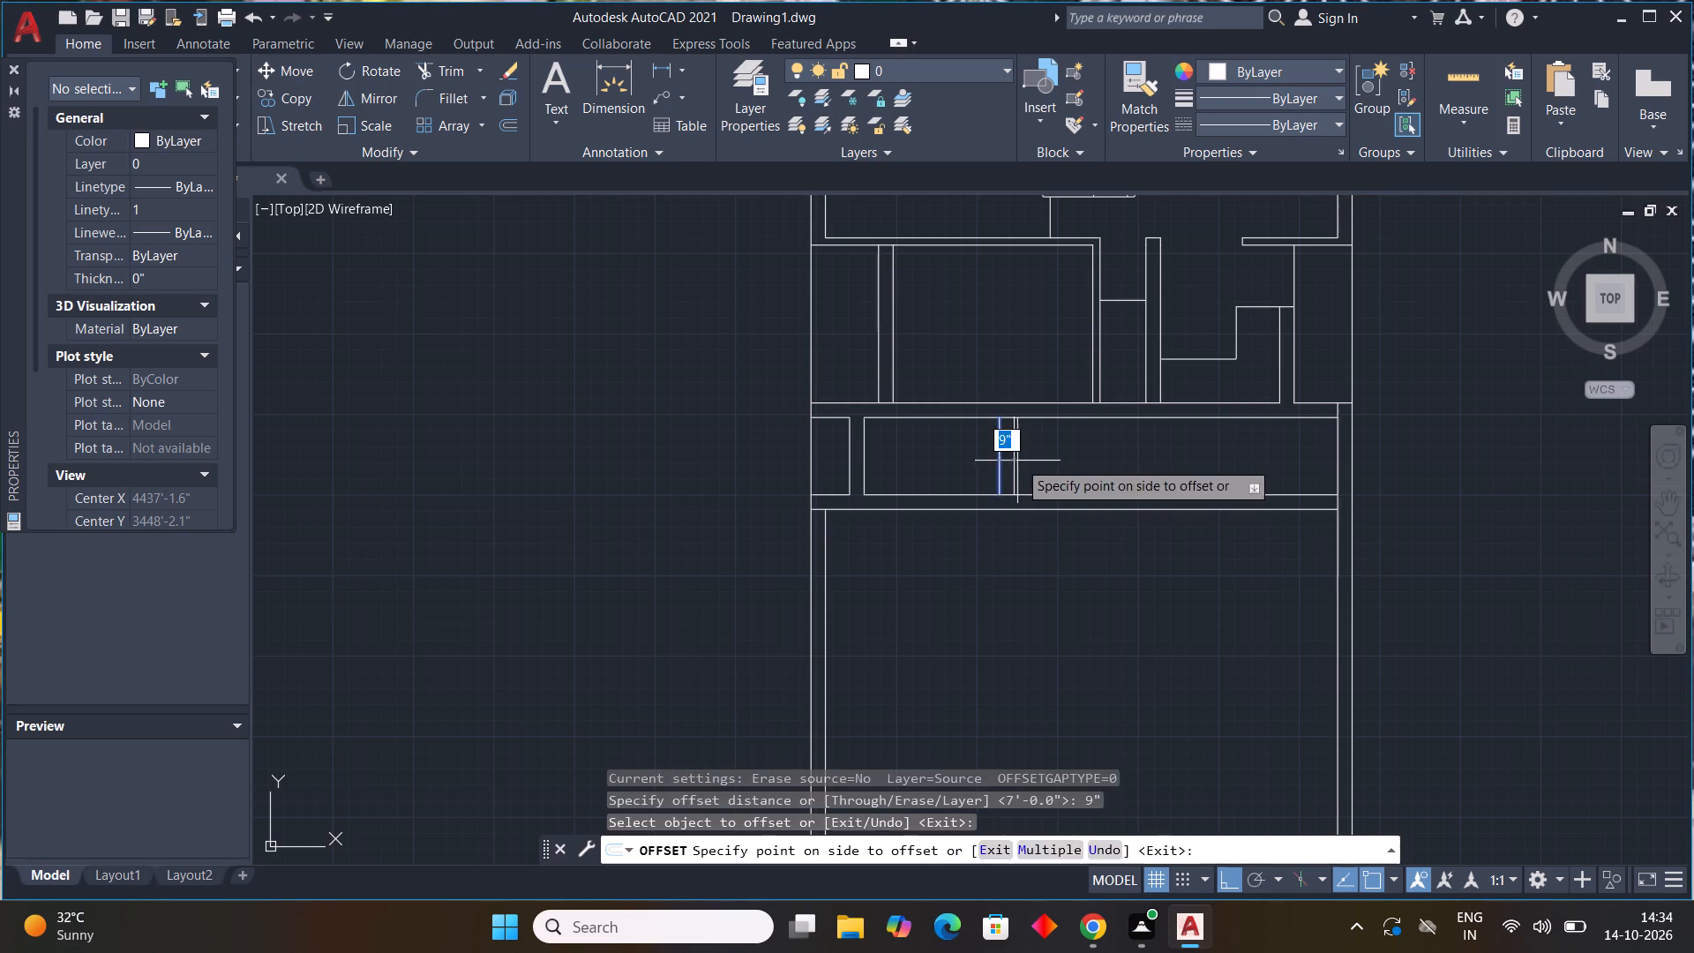
{"action": "left_click", "coordinate": [1020, 461]}
{"action": "key", "text": "Escape"}
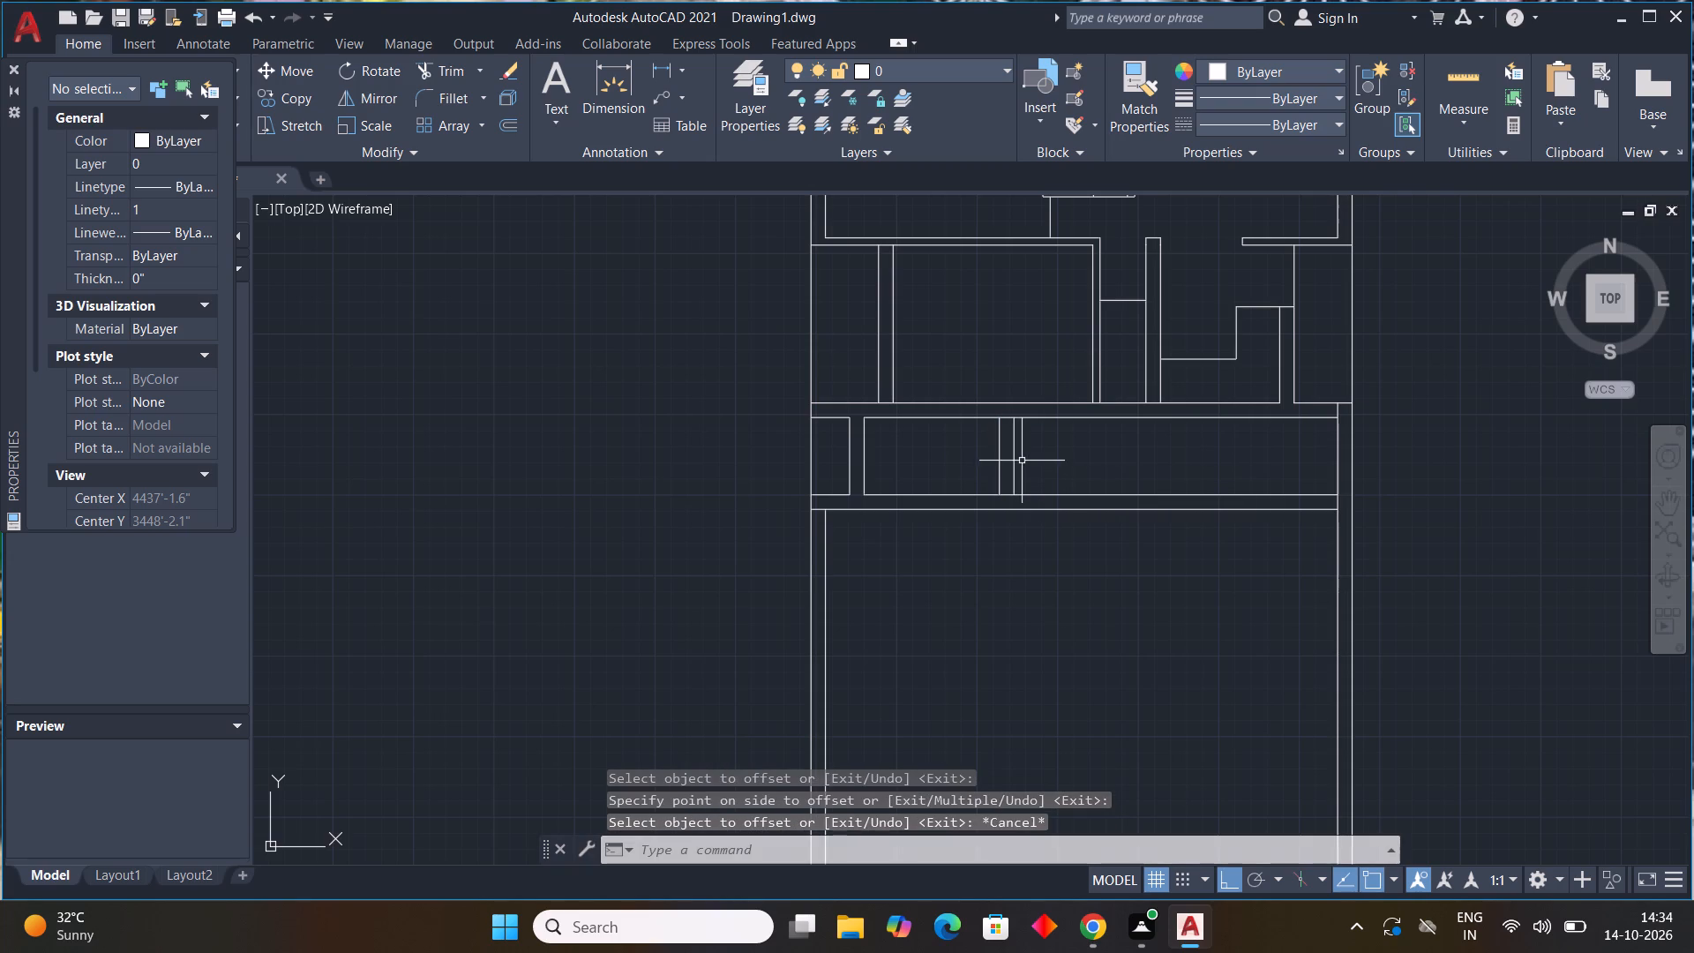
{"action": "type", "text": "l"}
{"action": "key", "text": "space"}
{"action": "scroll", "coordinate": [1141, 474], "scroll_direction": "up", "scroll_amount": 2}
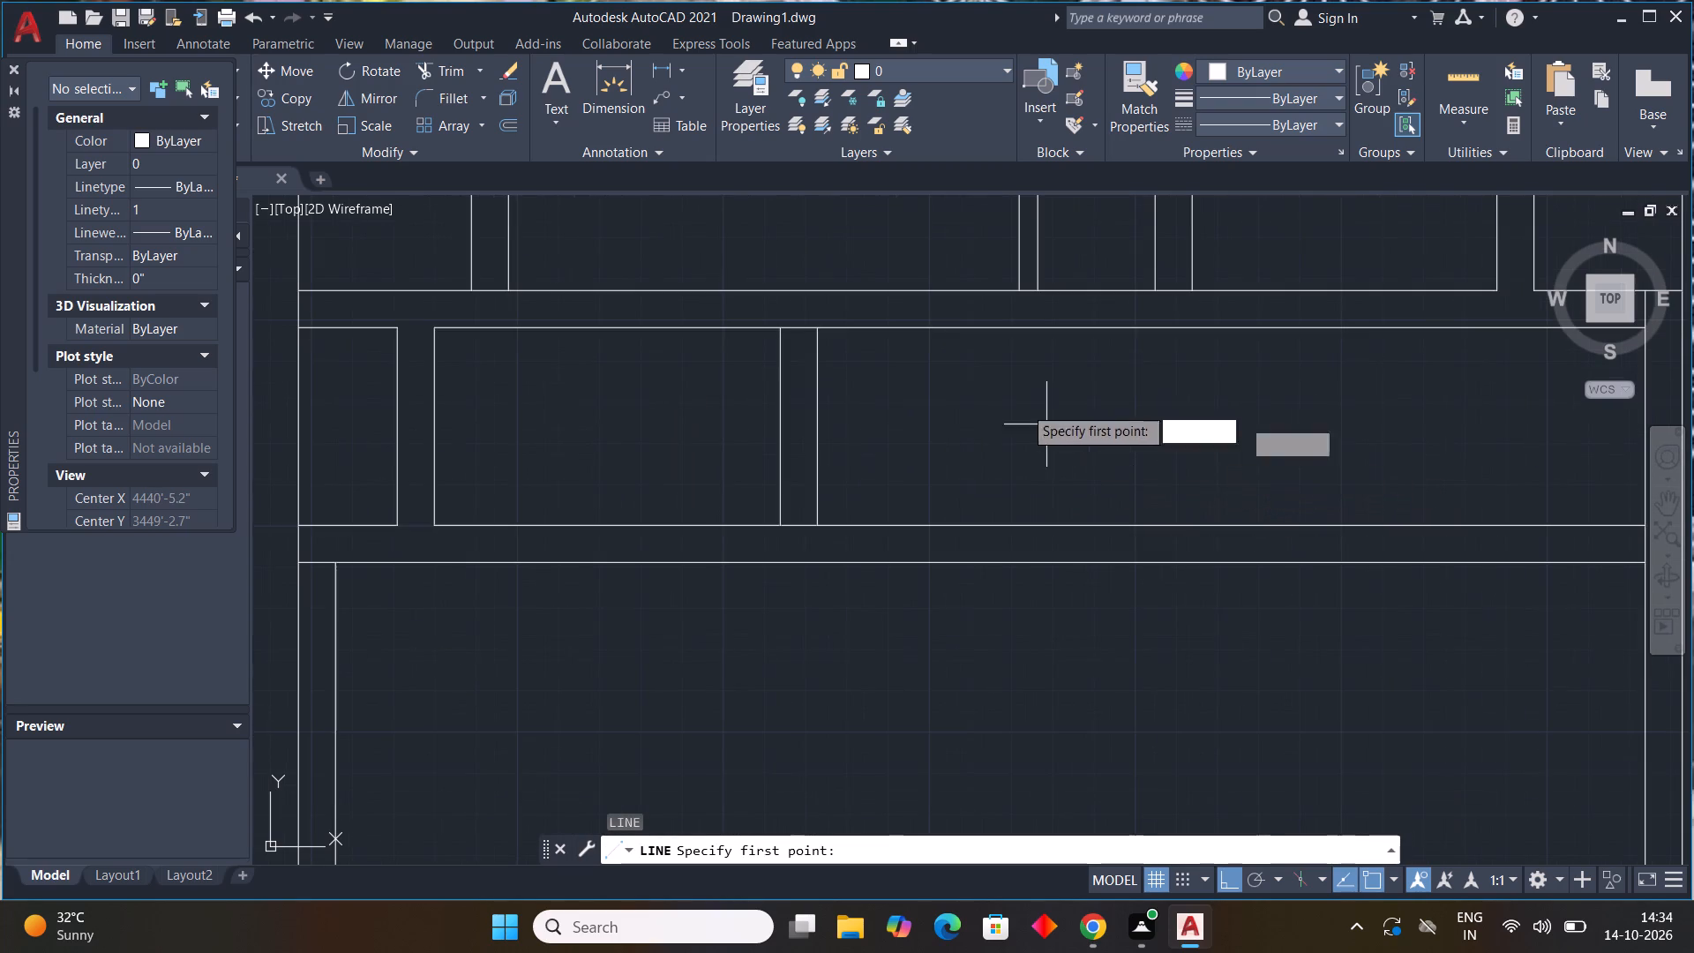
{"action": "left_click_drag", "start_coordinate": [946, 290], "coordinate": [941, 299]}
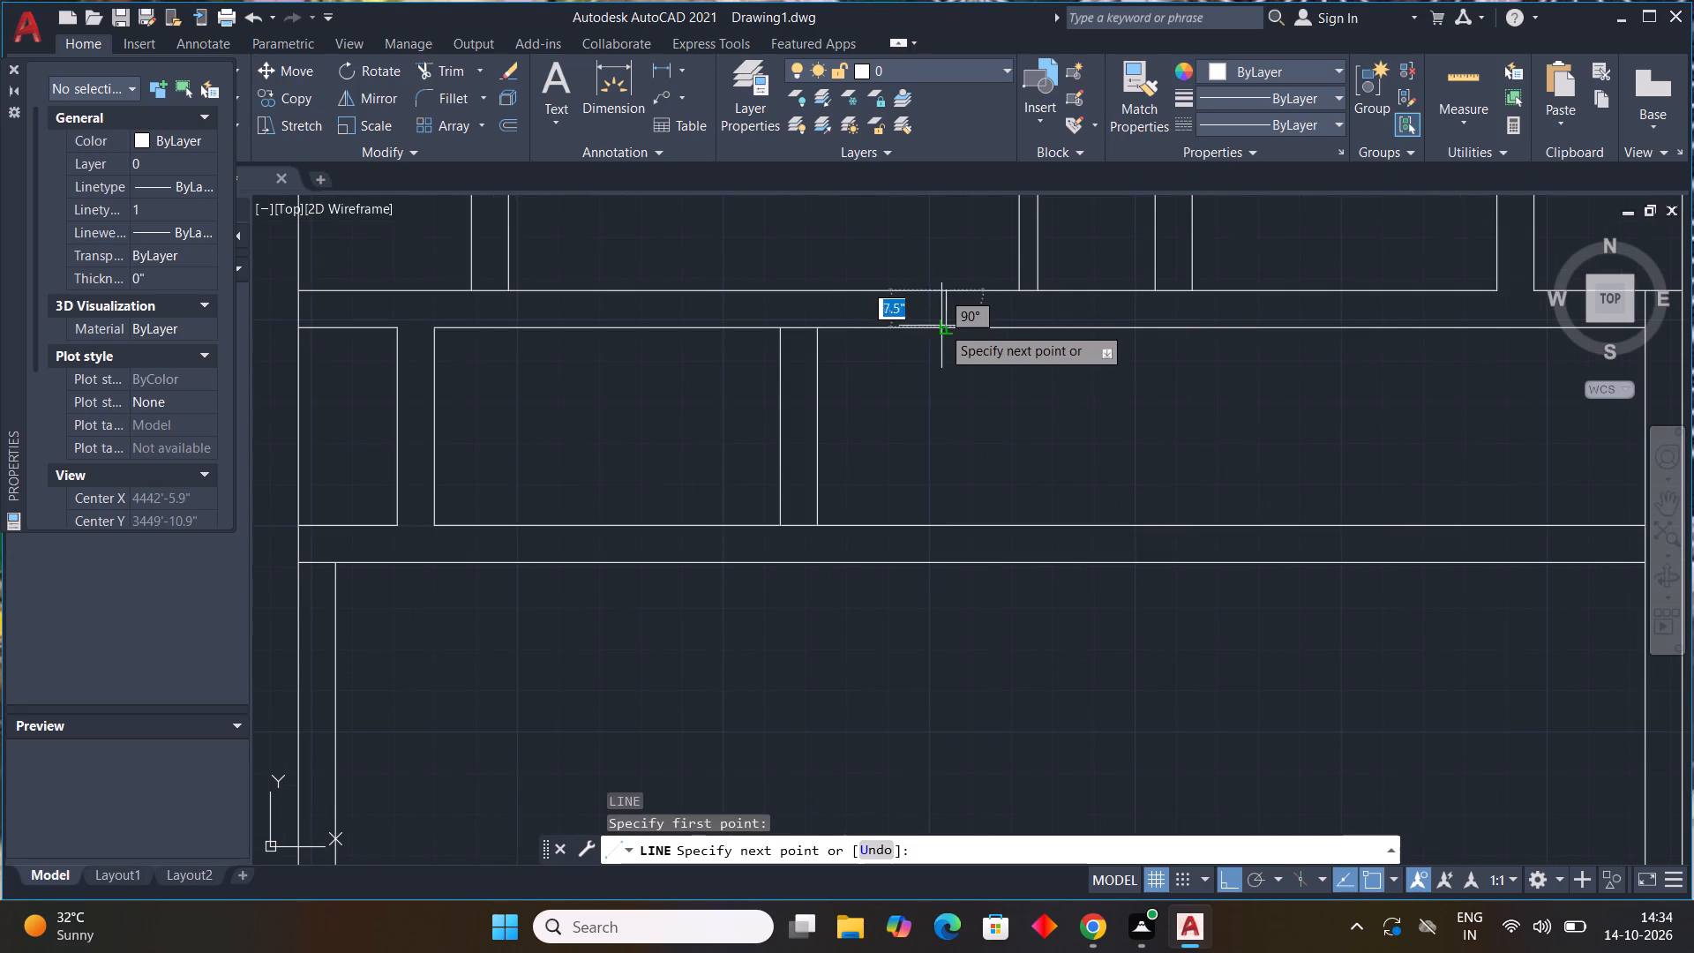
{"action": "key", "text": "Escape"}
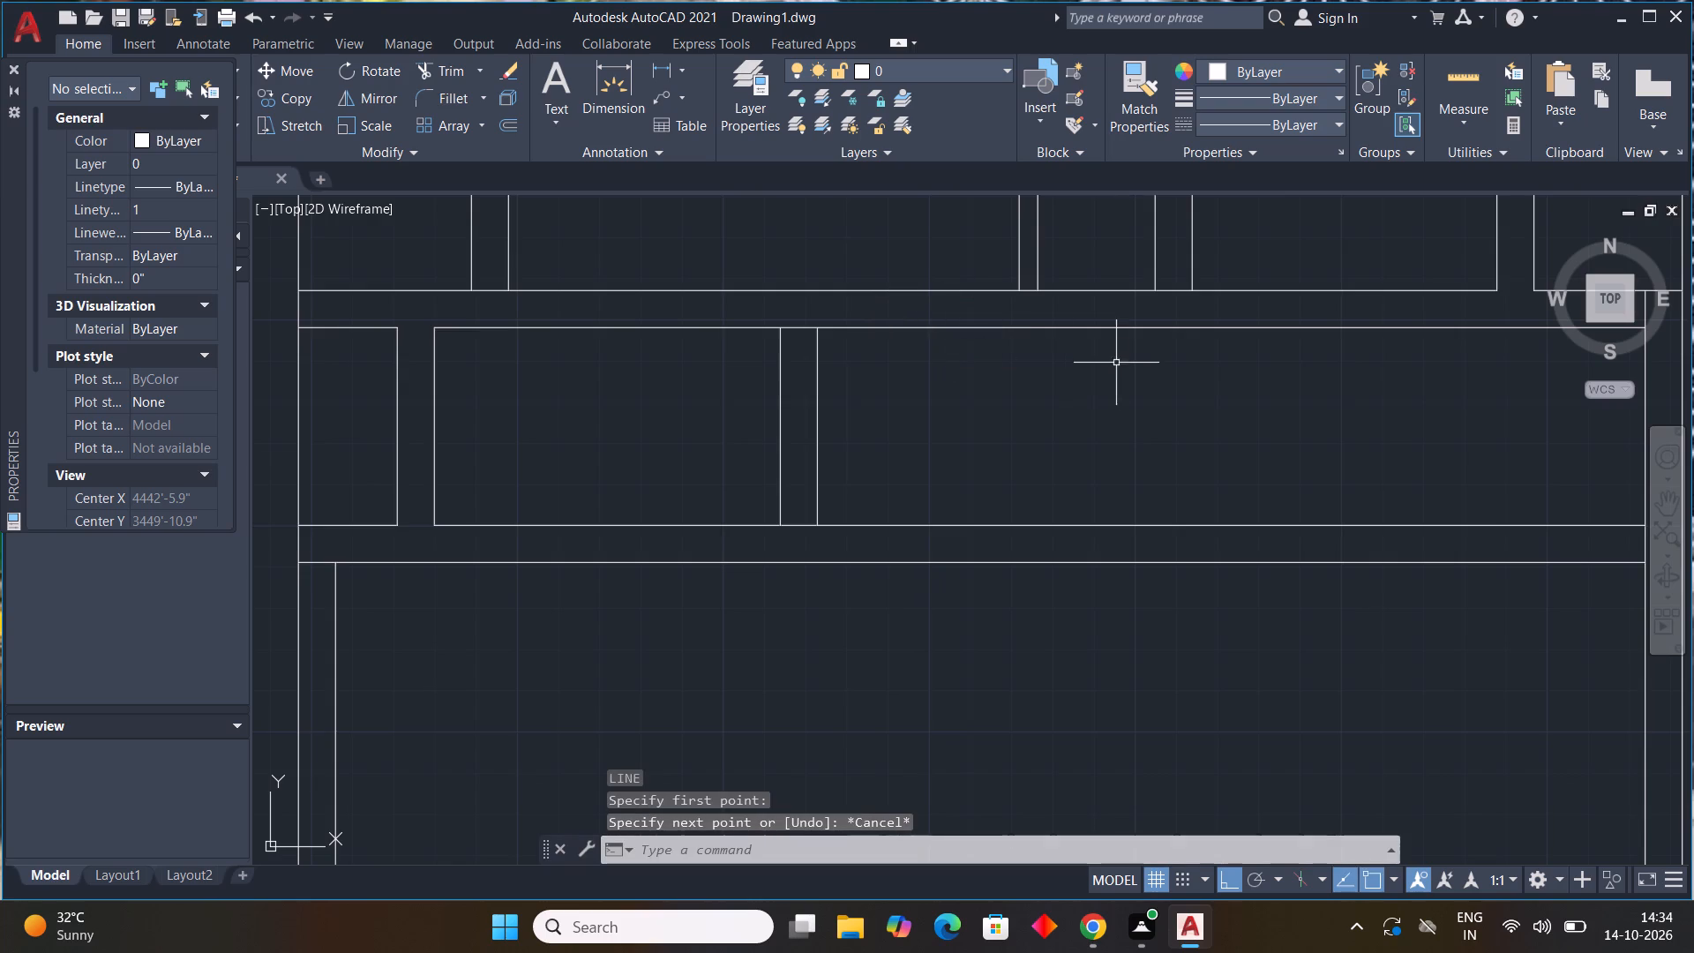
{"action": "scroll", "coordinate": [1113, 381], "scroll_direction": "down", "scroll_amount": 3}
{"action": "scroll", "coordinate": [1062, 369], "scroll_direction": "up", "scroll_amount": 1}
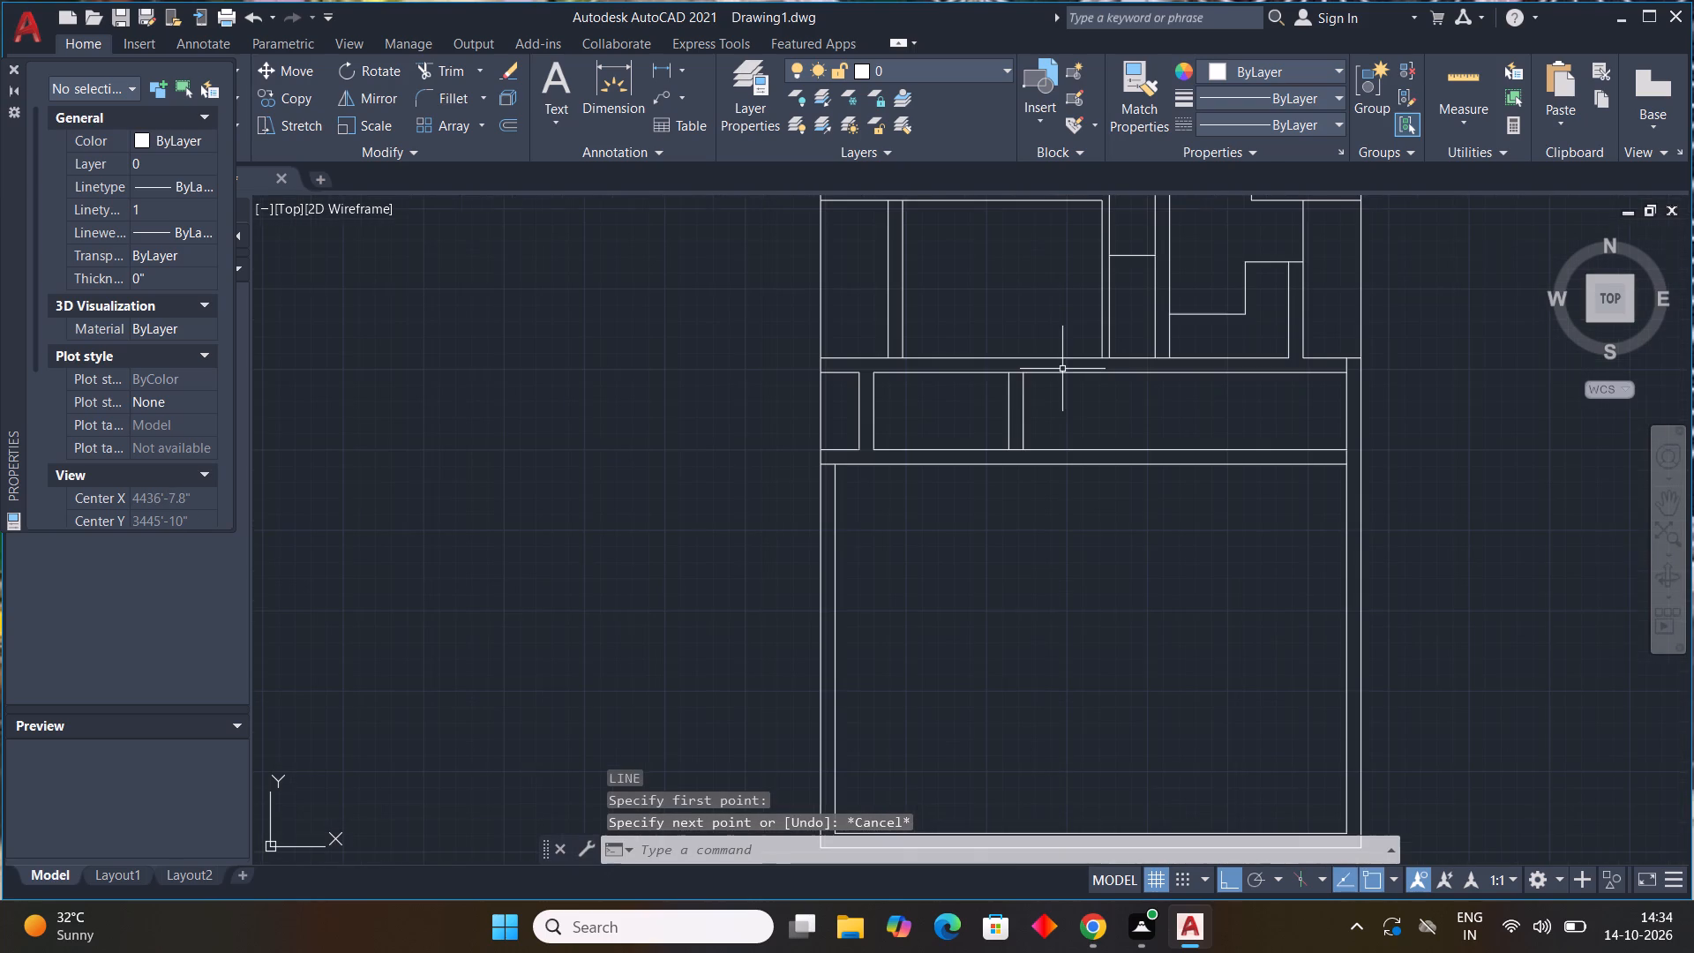
Draw a 9" vertical line across the 4' strip's top wall, just right of the strip's second vertical wall.
{"action": "type", "text": "l"}
{"action": "key", "text": "space"}
{"action": "scroll", "coordinate": [1050, 363], "scroll_direction": "up", "scroll_amount": 1}
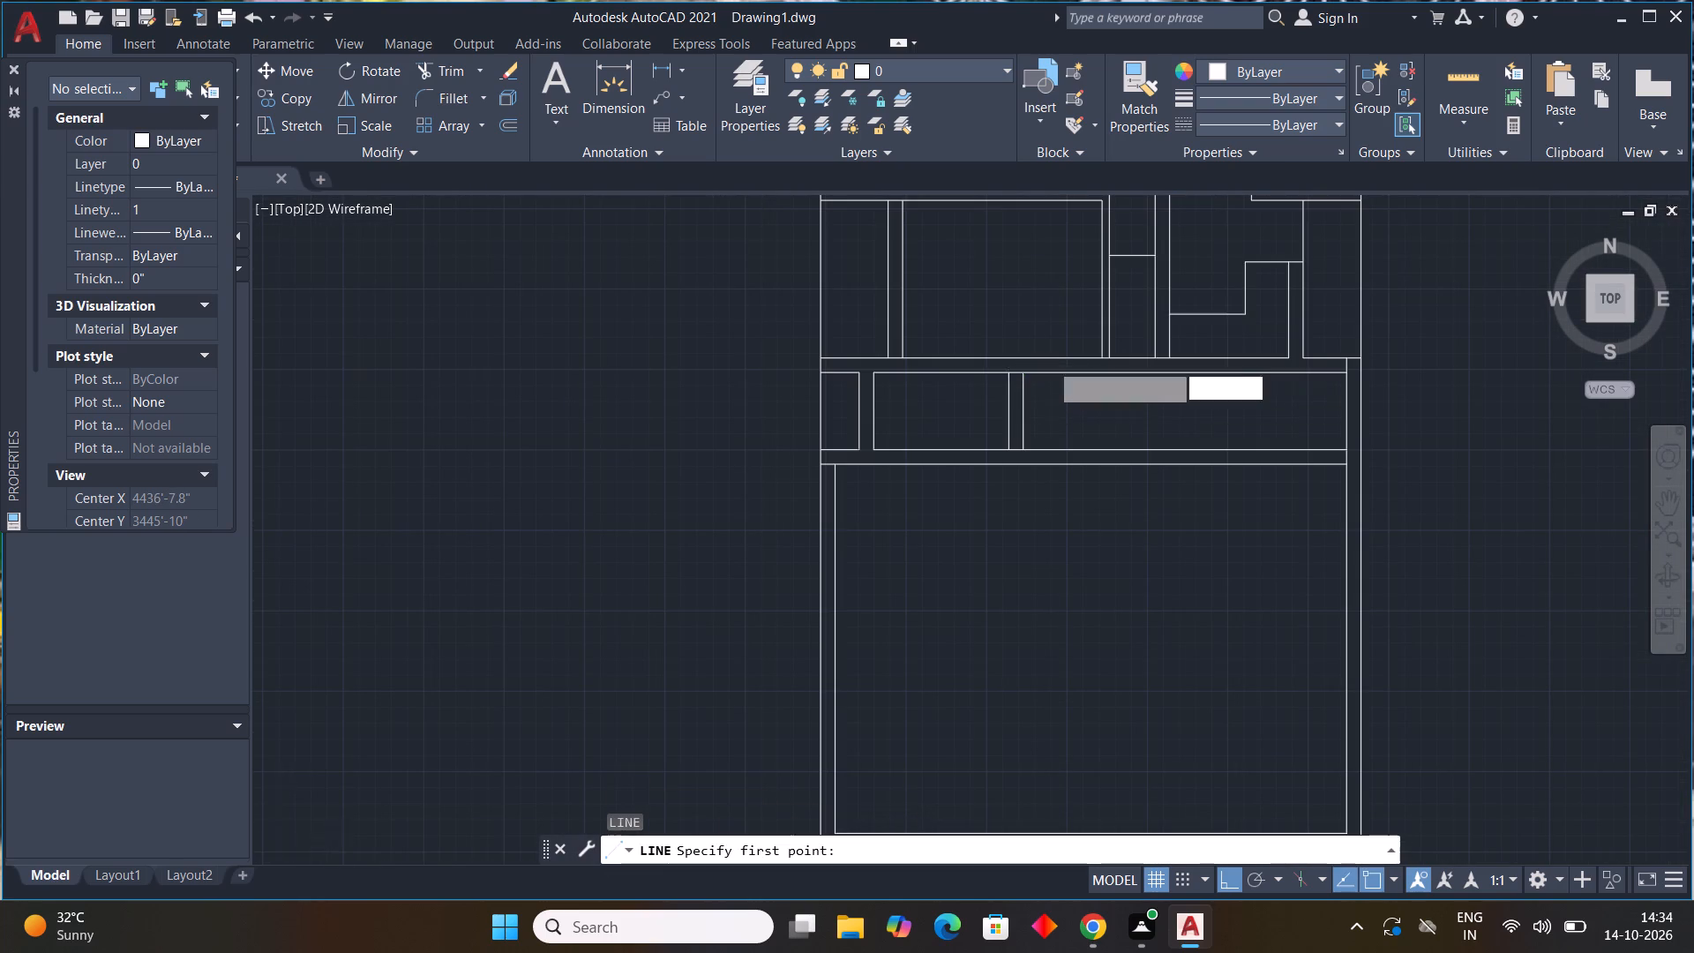
{"action": "scroll", "coordinate": [1050, 362], "scroll_direction": "up", "scroll_amount": 1}
{"action": "left_click", "coordinate": [1037, 352]}
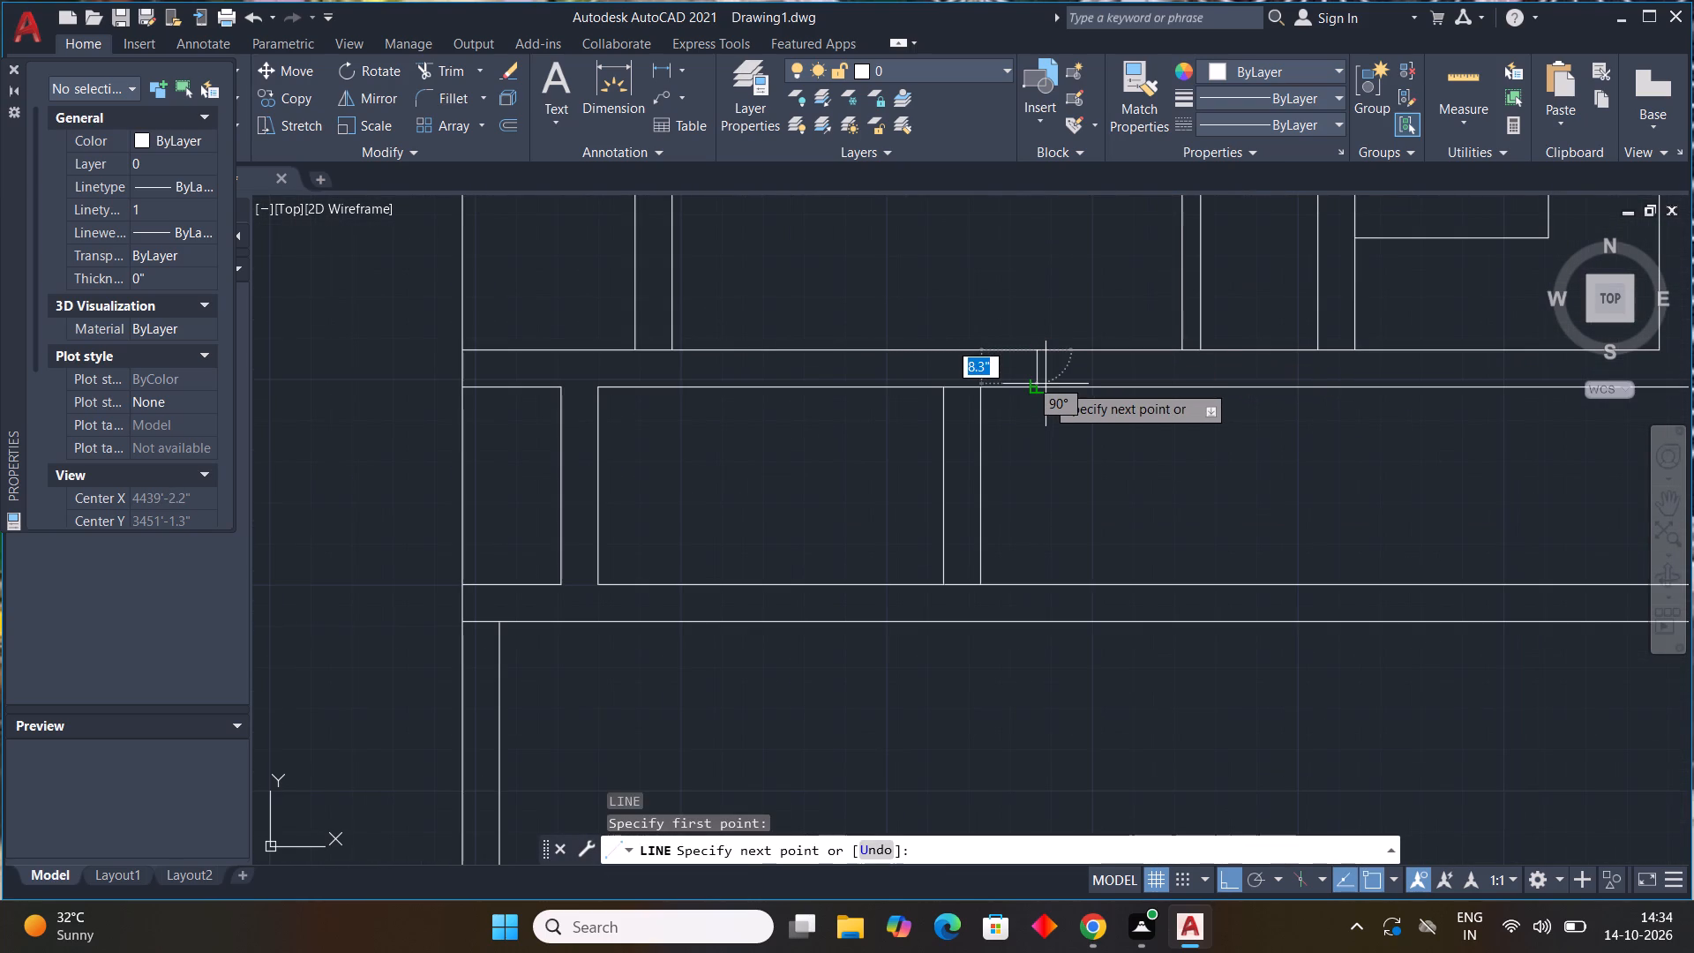
{"action": "left_click", "coordinate": [1046, 384]}
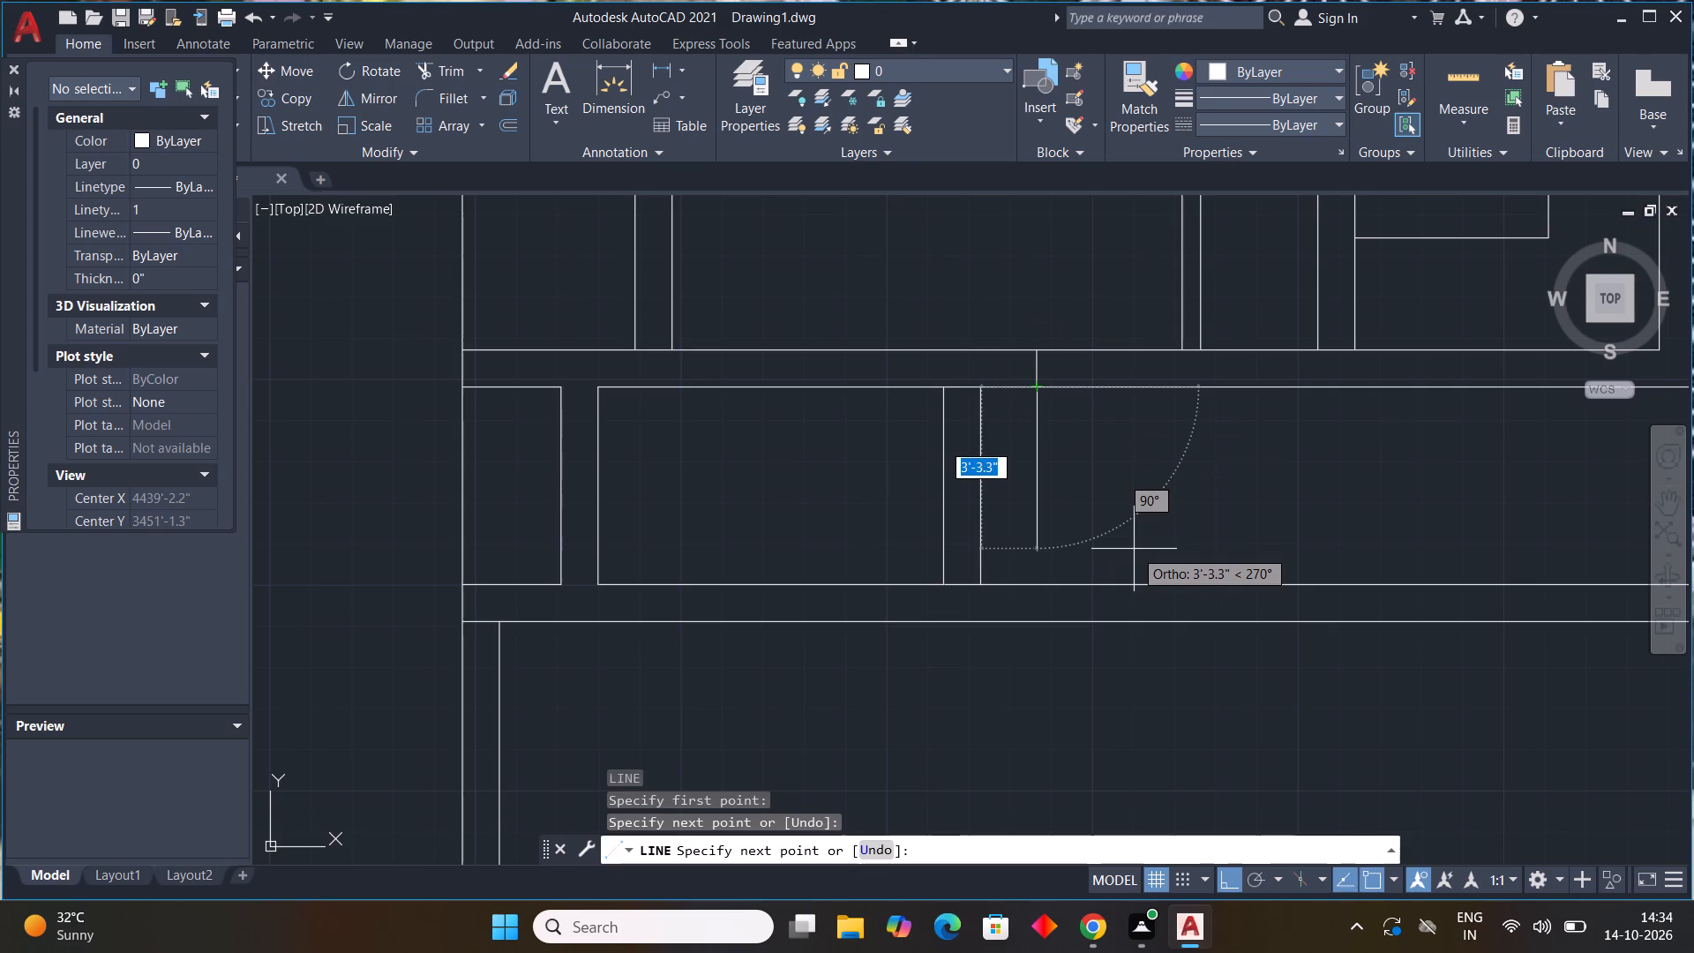
{"action": "key", "text": "Escape"}
{"action": "scroll", "coordinate": [1263, 450], "scroll_direction": "up", "scroll_amount": 1}
{"action": "scroll", "coordinate": [1263, 450], "scroll_direction": "down", "scroll_amount": 1}
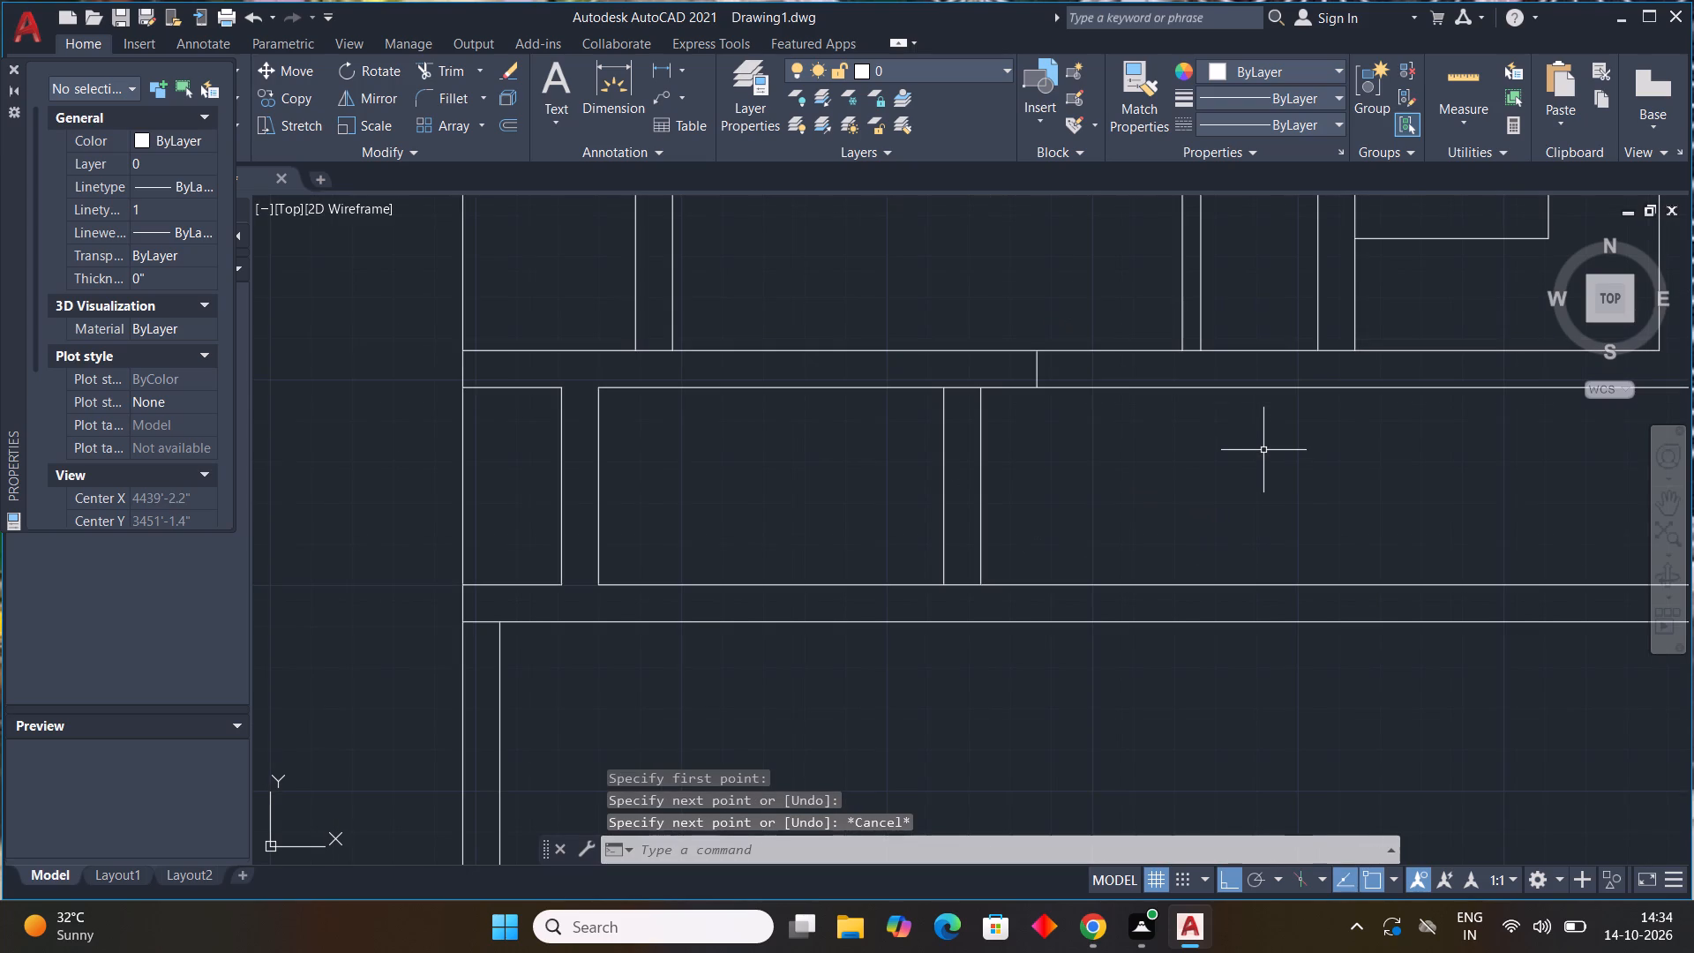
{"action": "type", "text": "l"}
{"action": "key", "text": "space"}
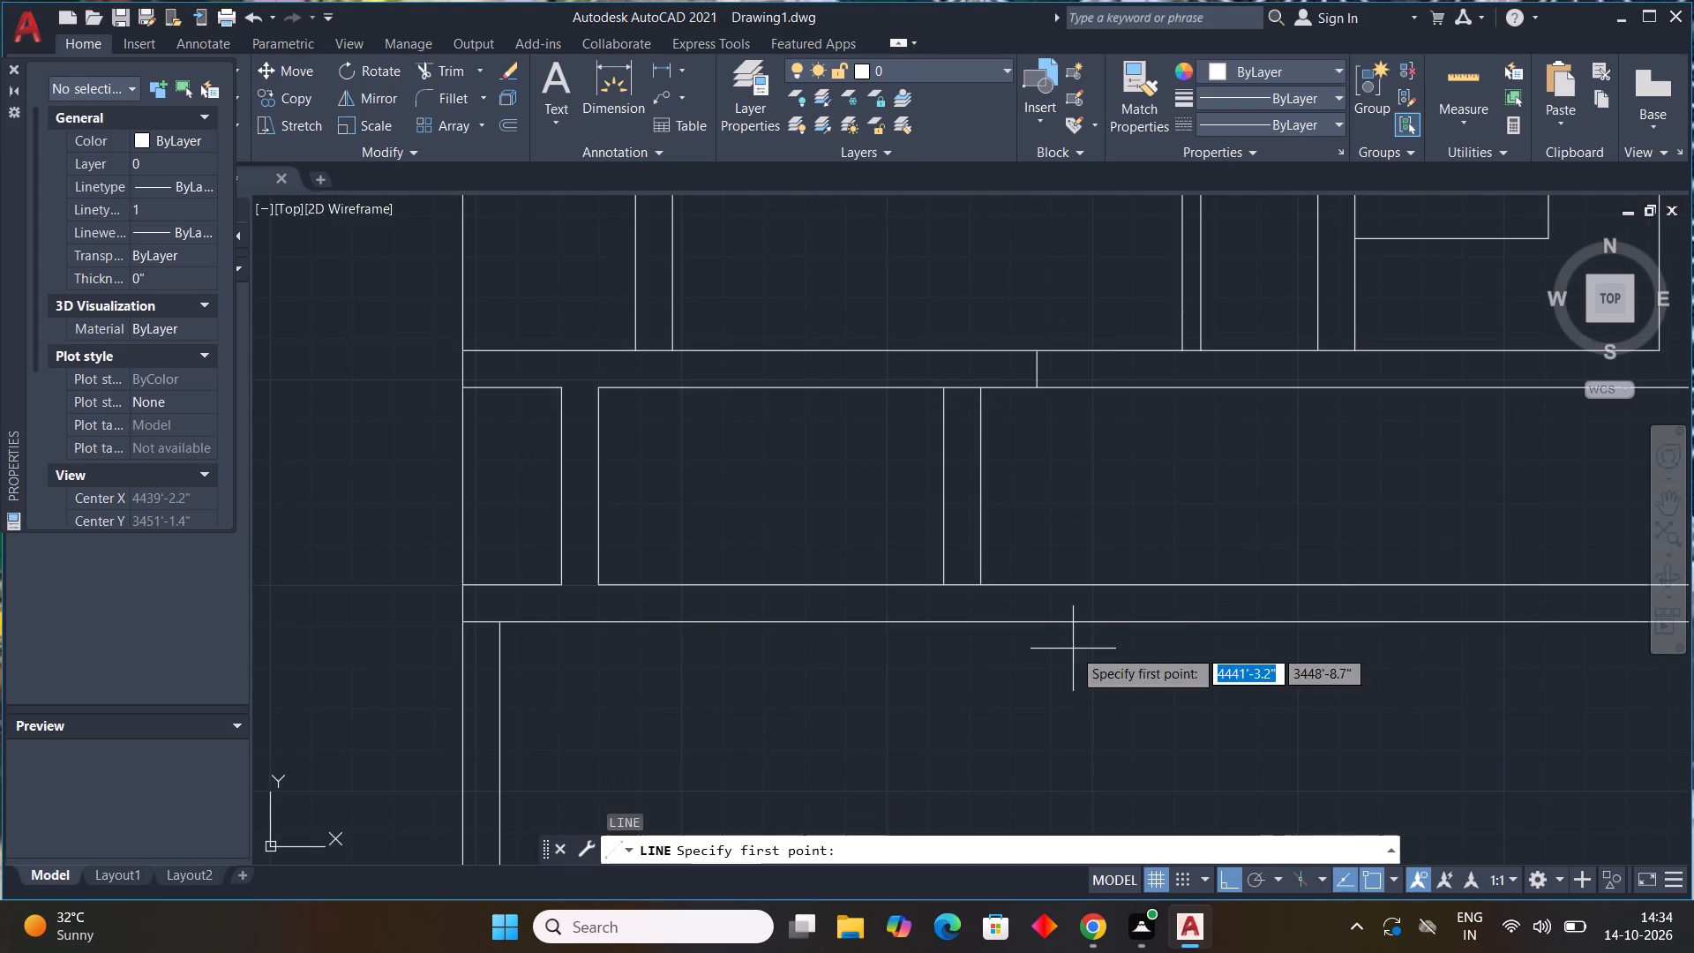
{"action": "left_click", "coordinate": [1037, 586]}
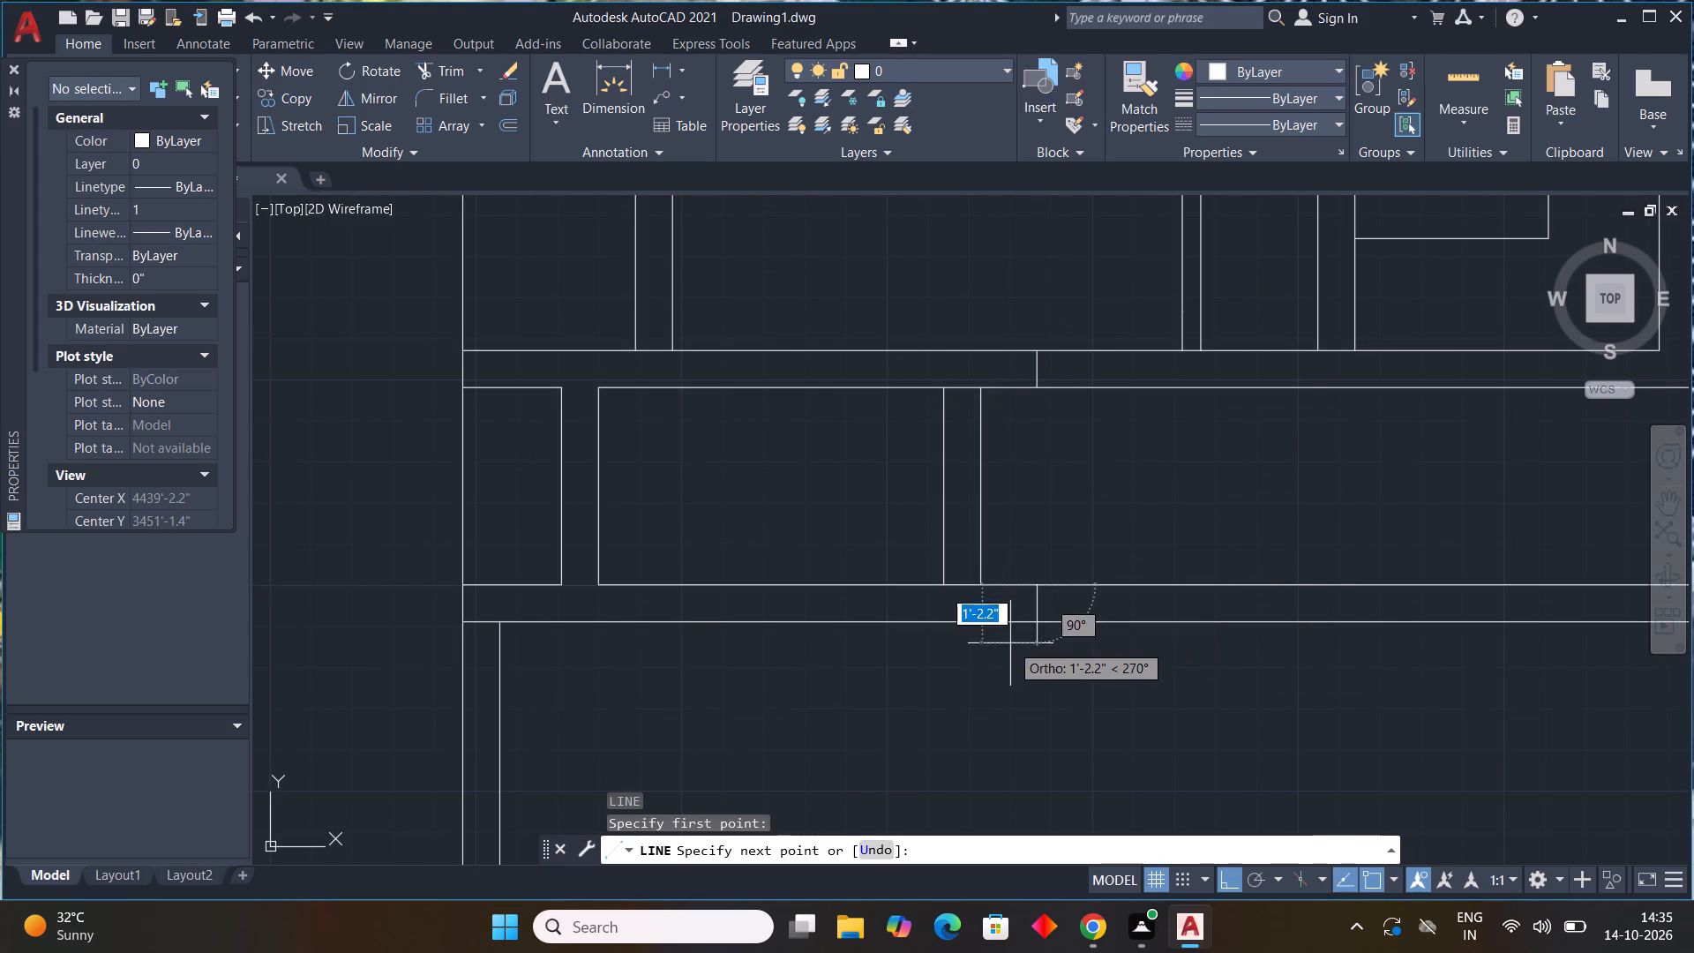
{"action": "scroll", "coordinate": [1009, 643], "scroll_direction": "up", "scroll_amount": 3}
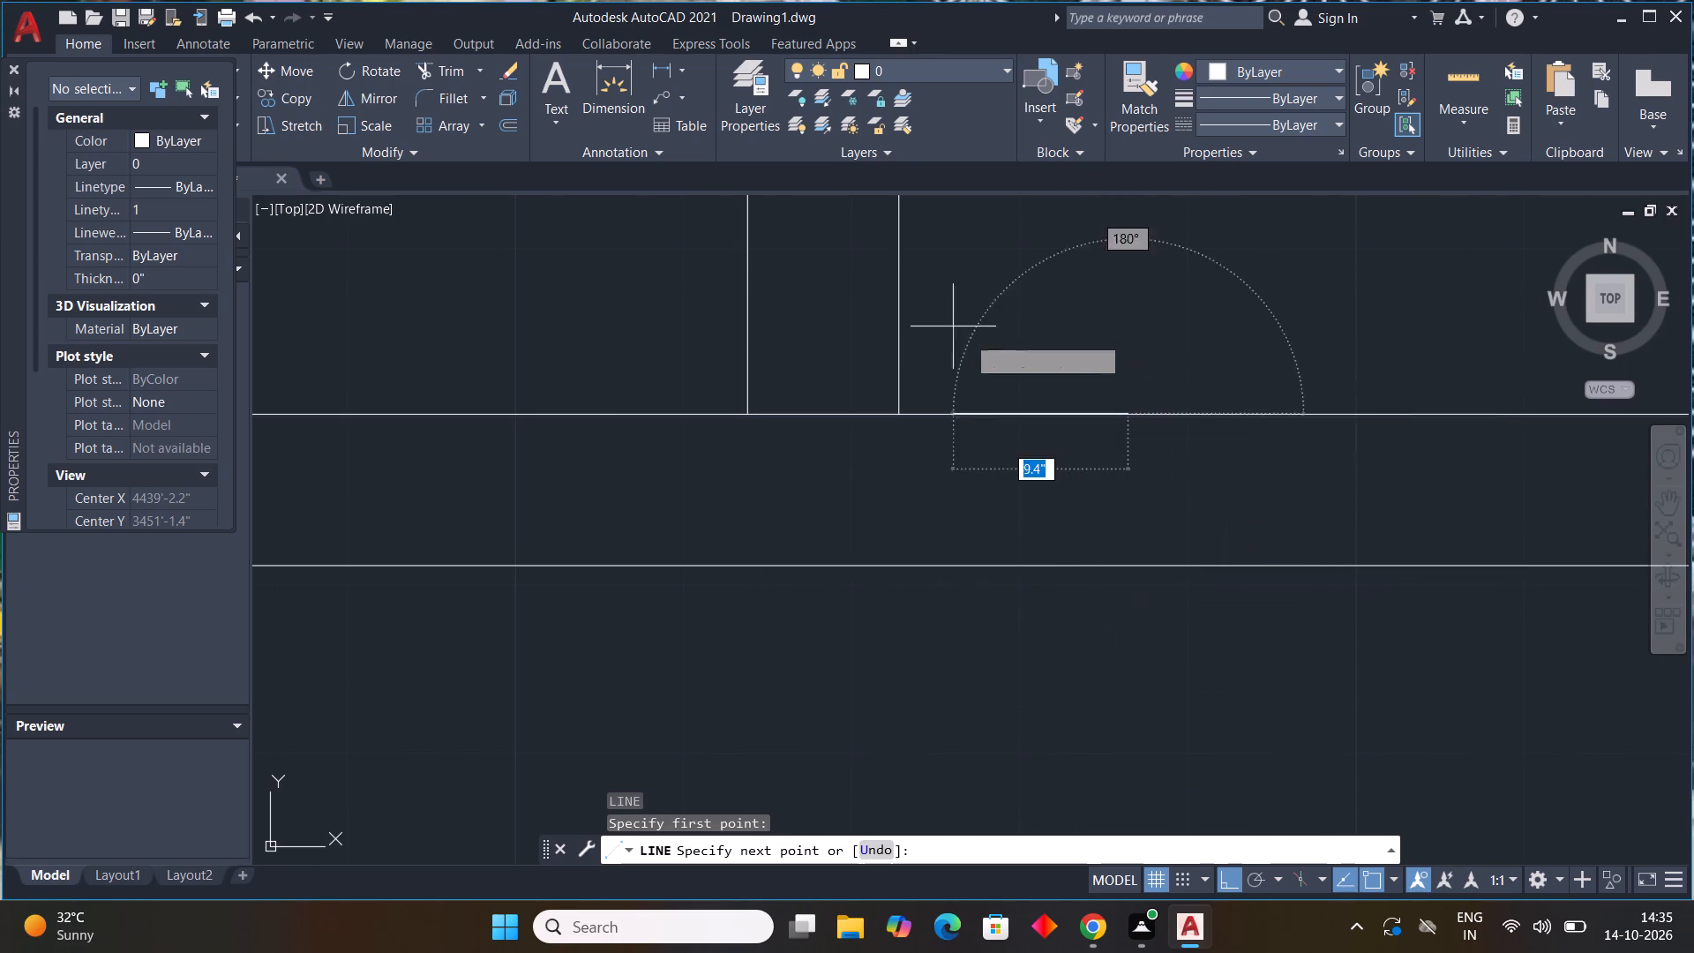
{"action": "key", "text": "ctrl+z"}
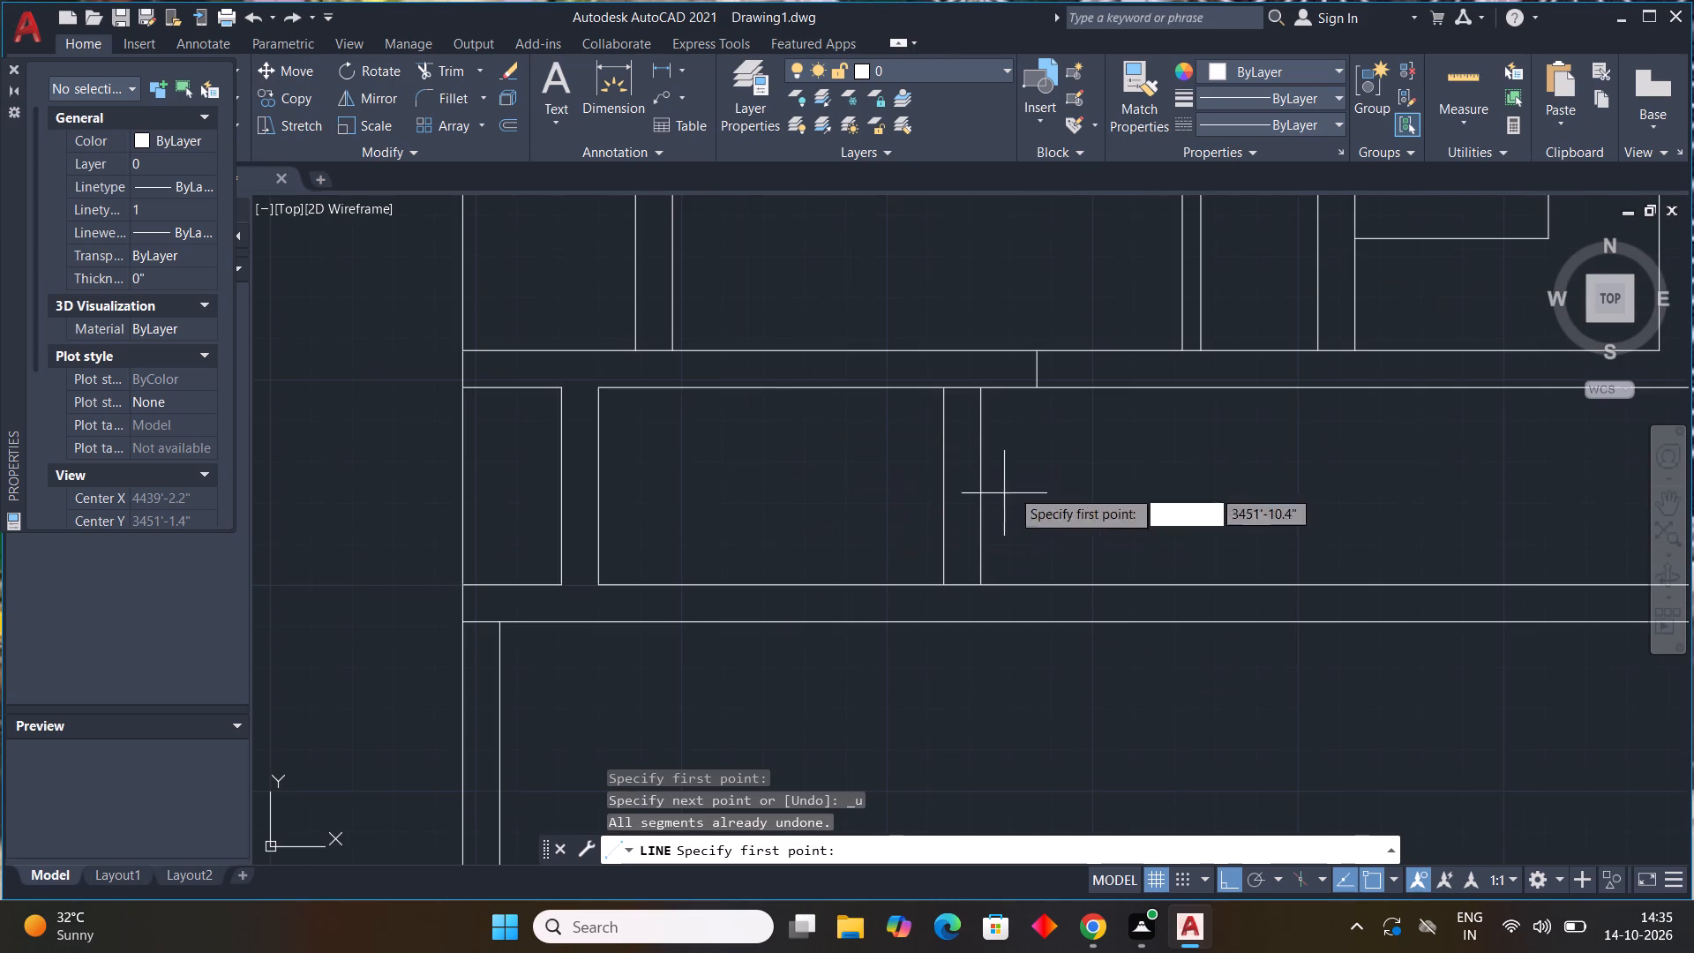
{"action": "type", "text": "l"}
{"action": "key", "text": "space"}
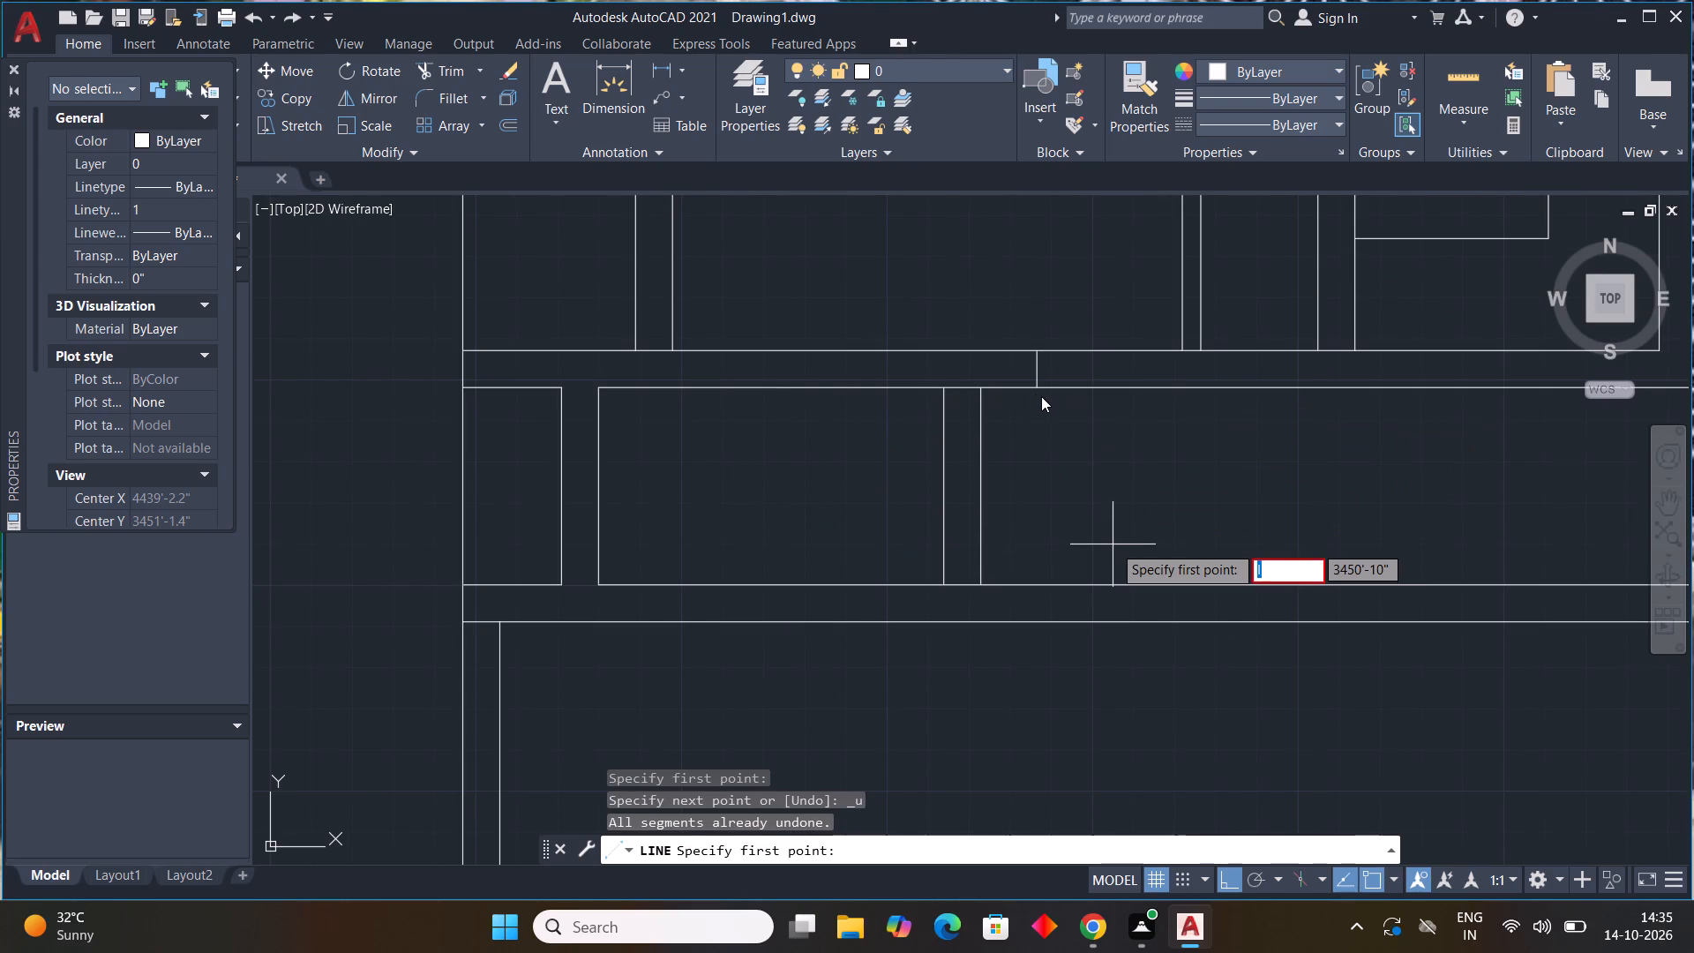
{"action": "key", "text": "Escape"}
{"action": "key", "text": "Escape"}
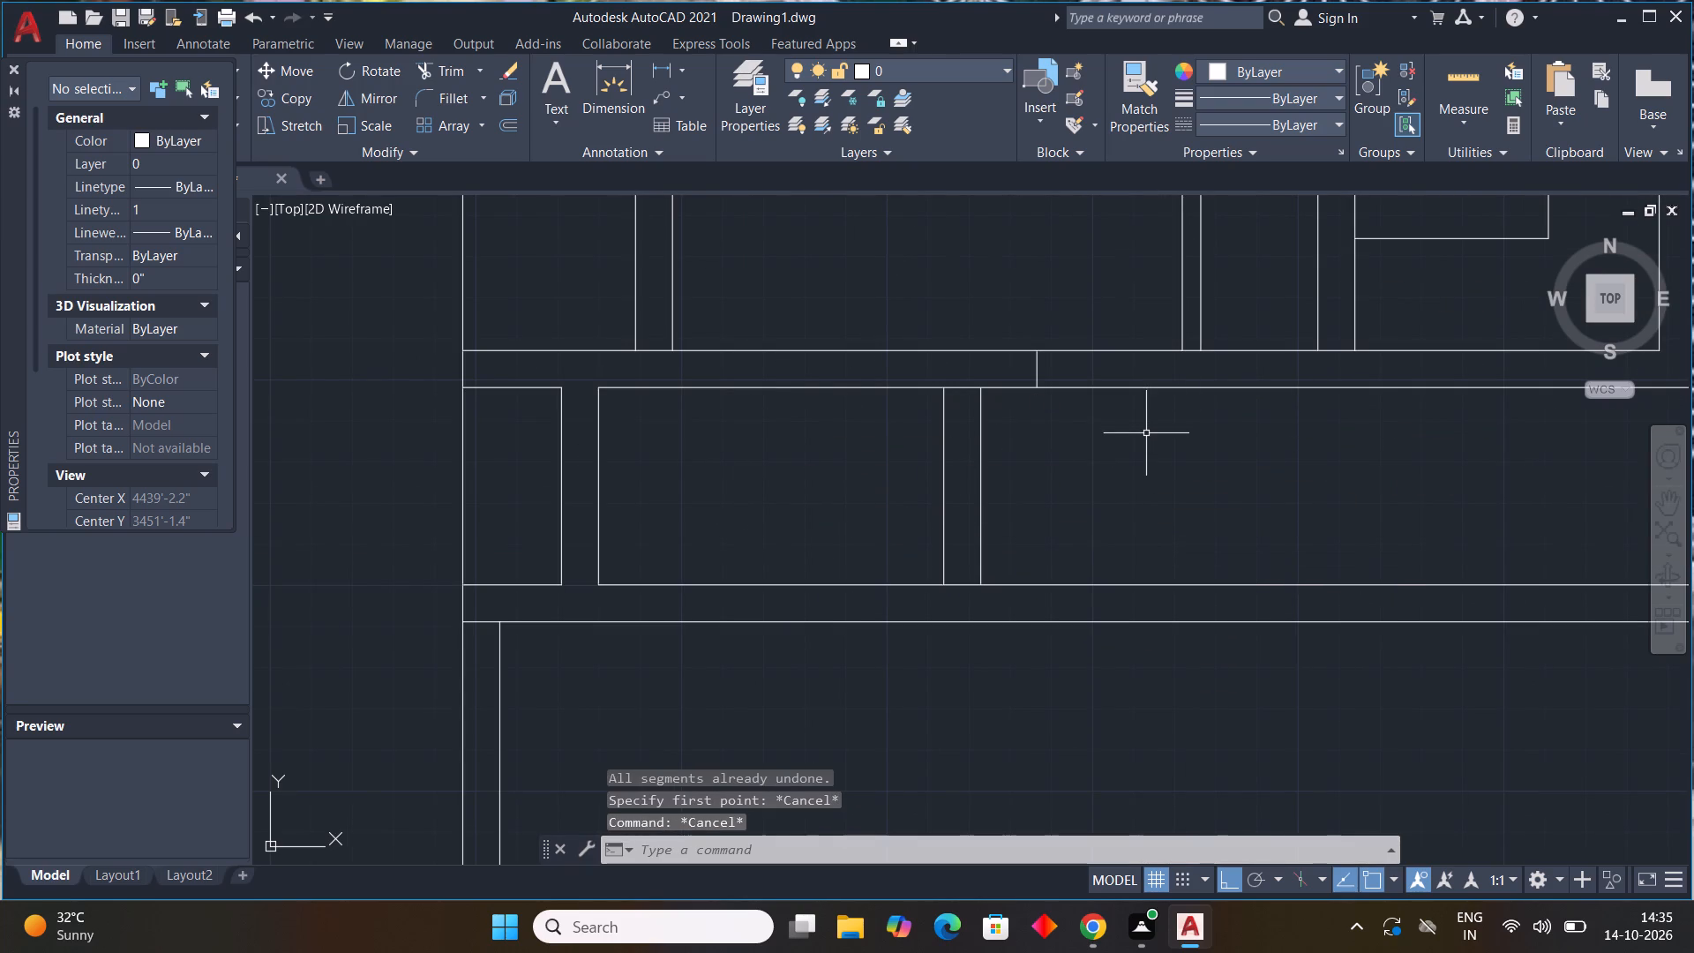
Draw a matching 9" vertical line across the strip's bottom wall, aligned below the short line in the top wall.
{"action": "type", "text": "l"}
{"action": "key", "text": "space"}
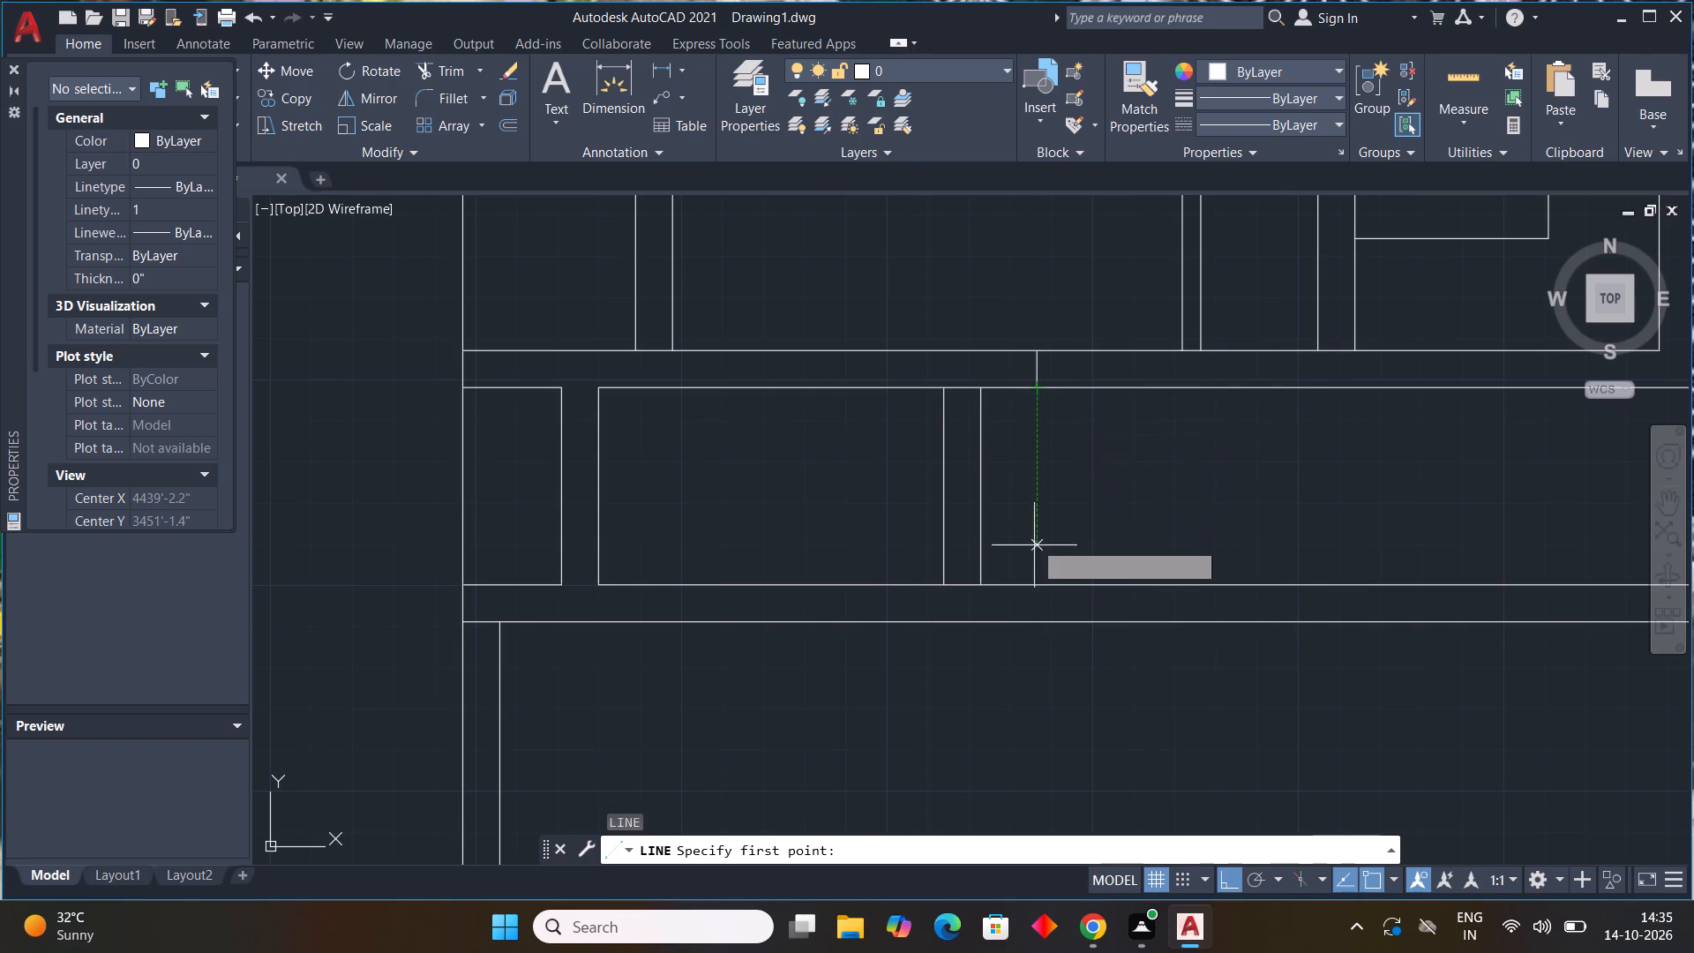
{"action": "left_click", "coordinate": [1038, 587]}
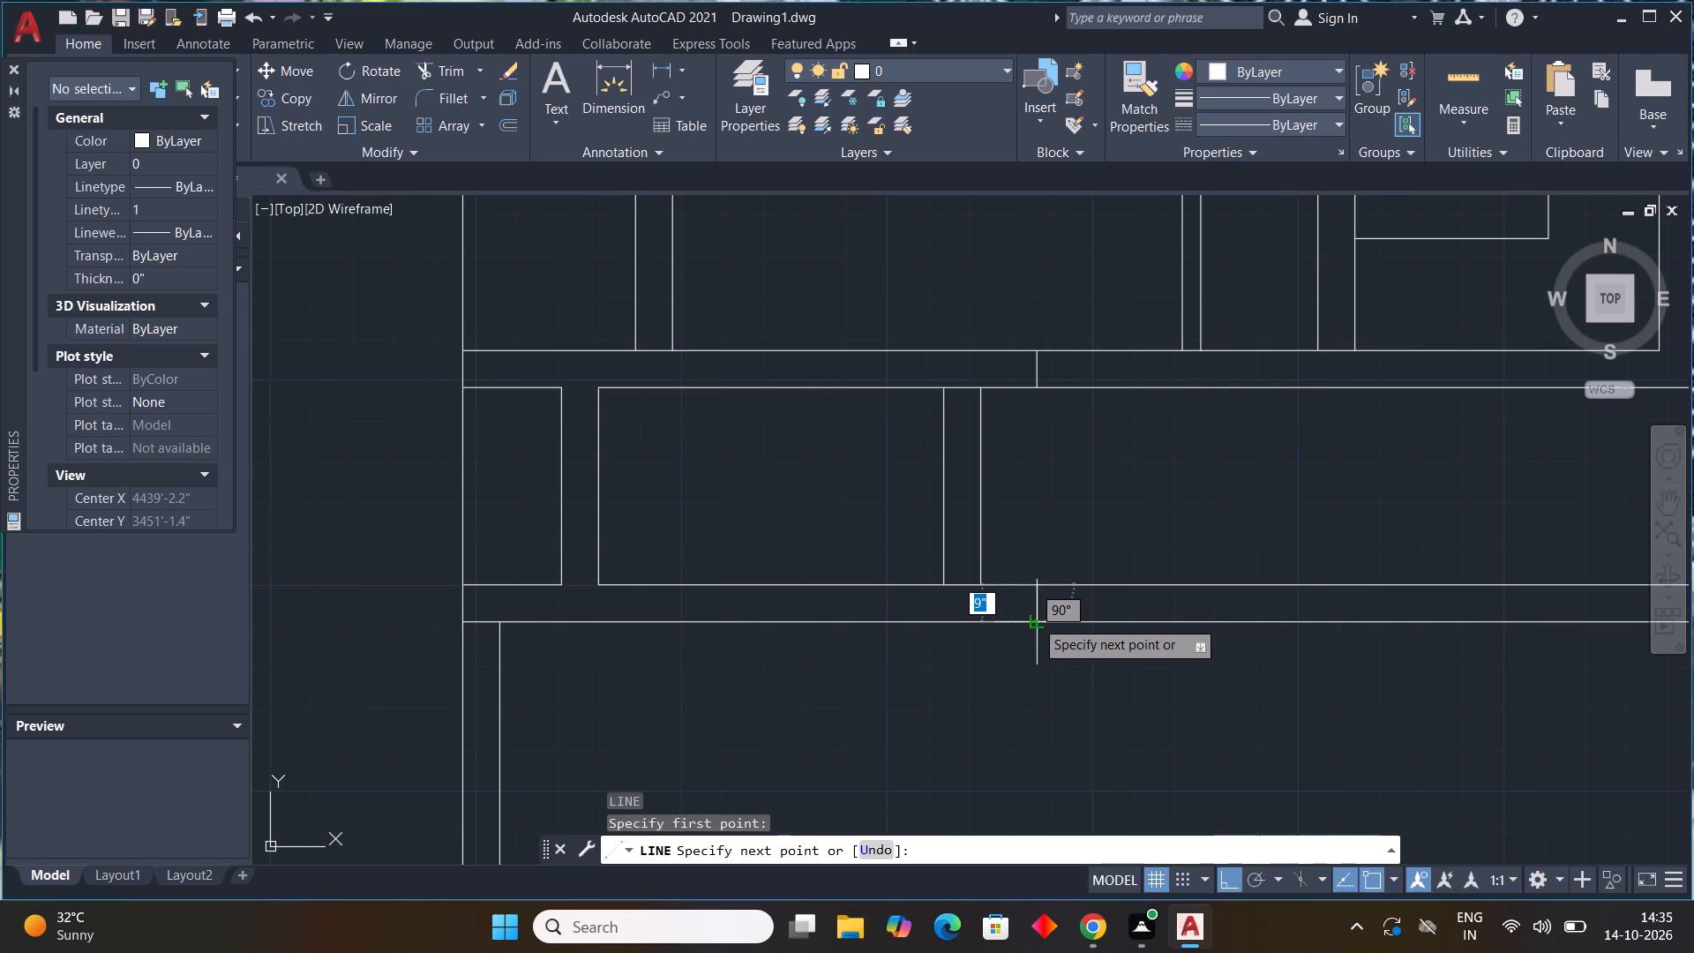
{"action": "left_click", "coordinate": [1035, 619]}
{"action": "key", "text": "Escape"}
Extend both lines of the 4.5" vertical partition above the strip down through it to the bottom wall's lower line.
{"action": "scroll", "coordinate": [1240, 522], "scroll_direction": "down", "scroll_amount": 1}
{"action": "middle_click_drag", "start_coordinate": [1240, 522], "coordinate": [1108, 604]}
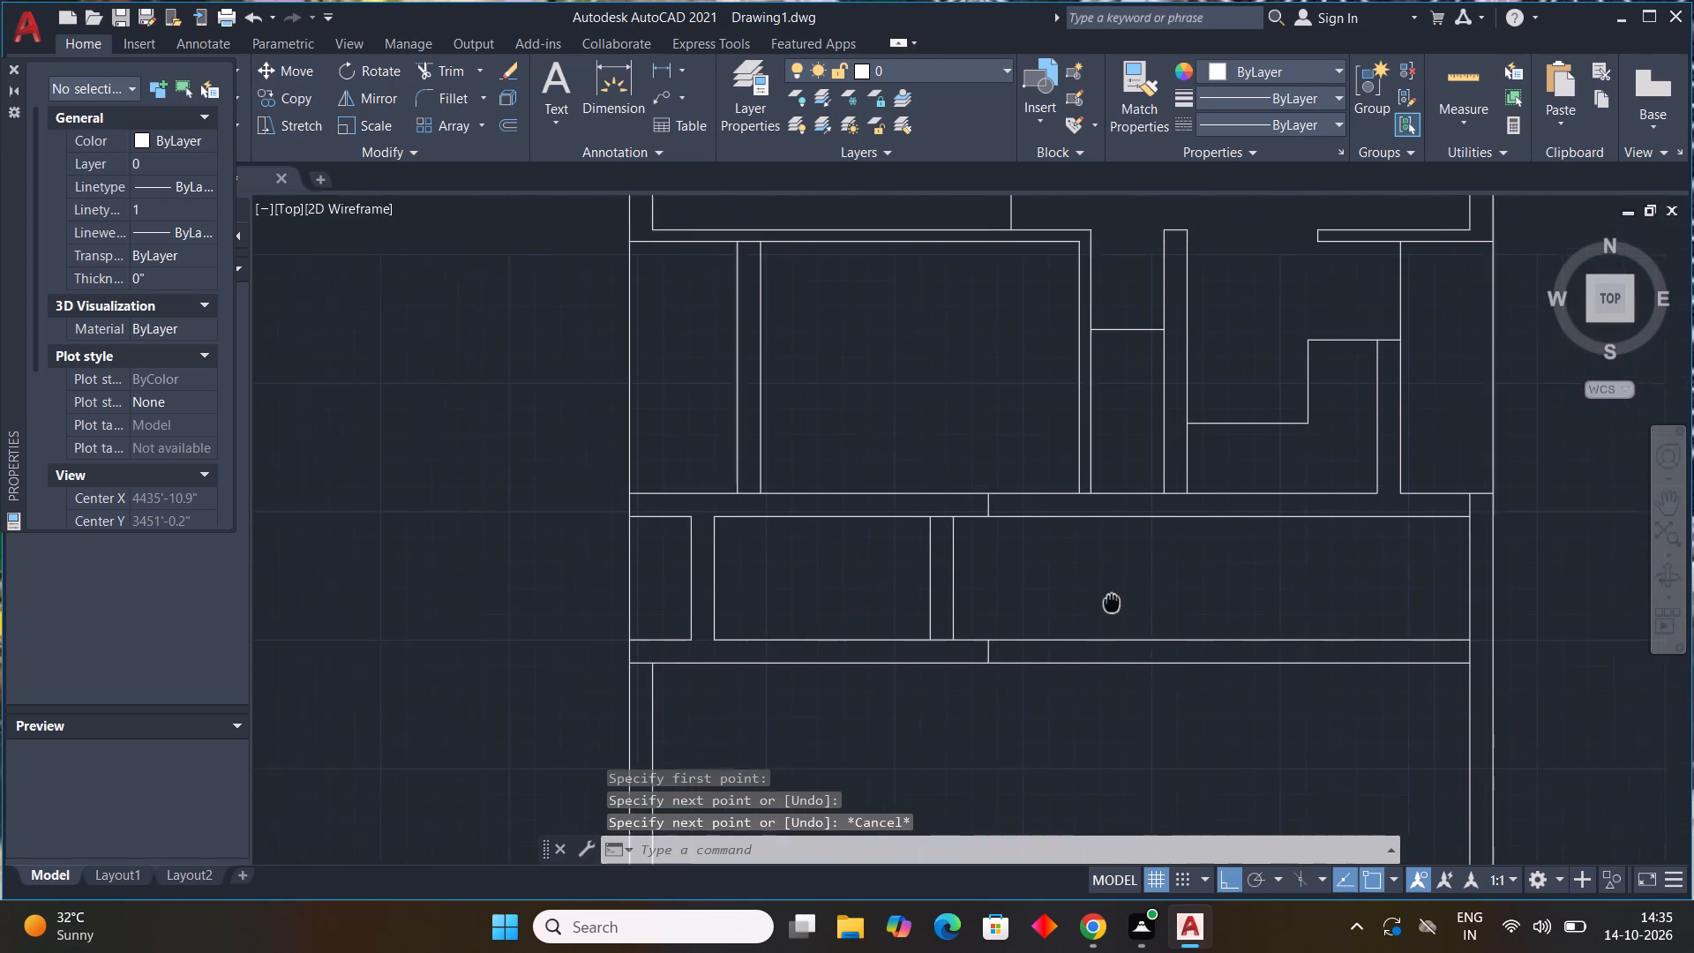
{"action": "middle_click_drag", "start_coordinate": [1108, 604], "coordinate": [1098, 609]}
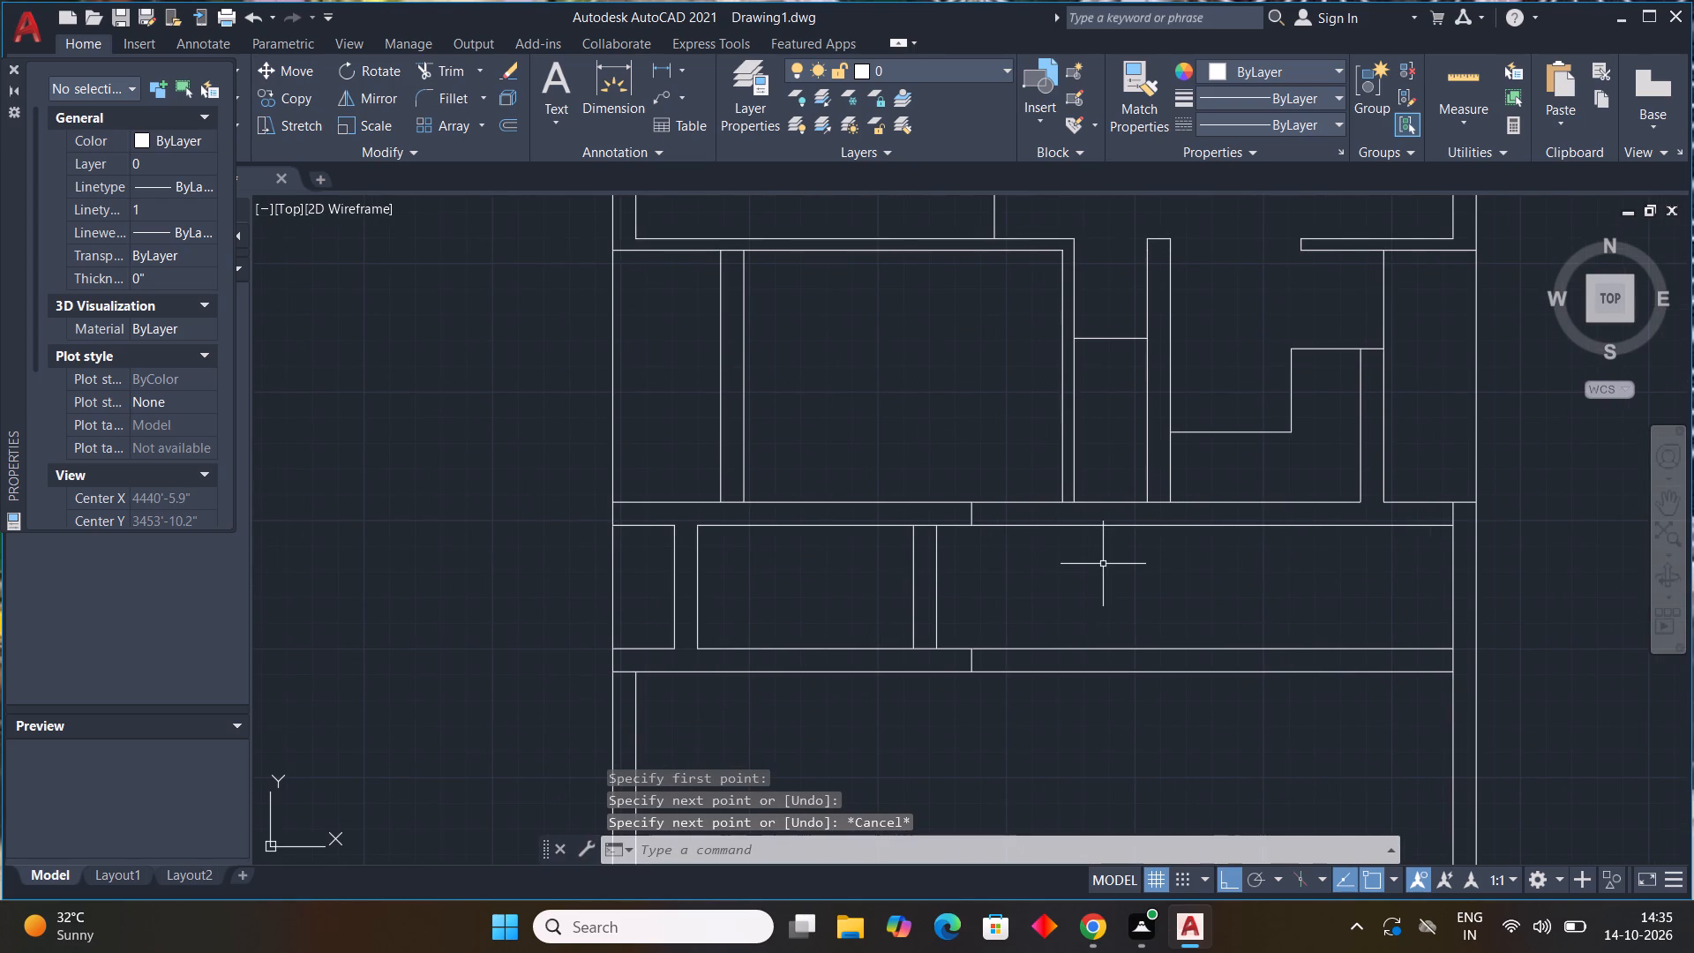
{"action": "type", "text": "ex"}
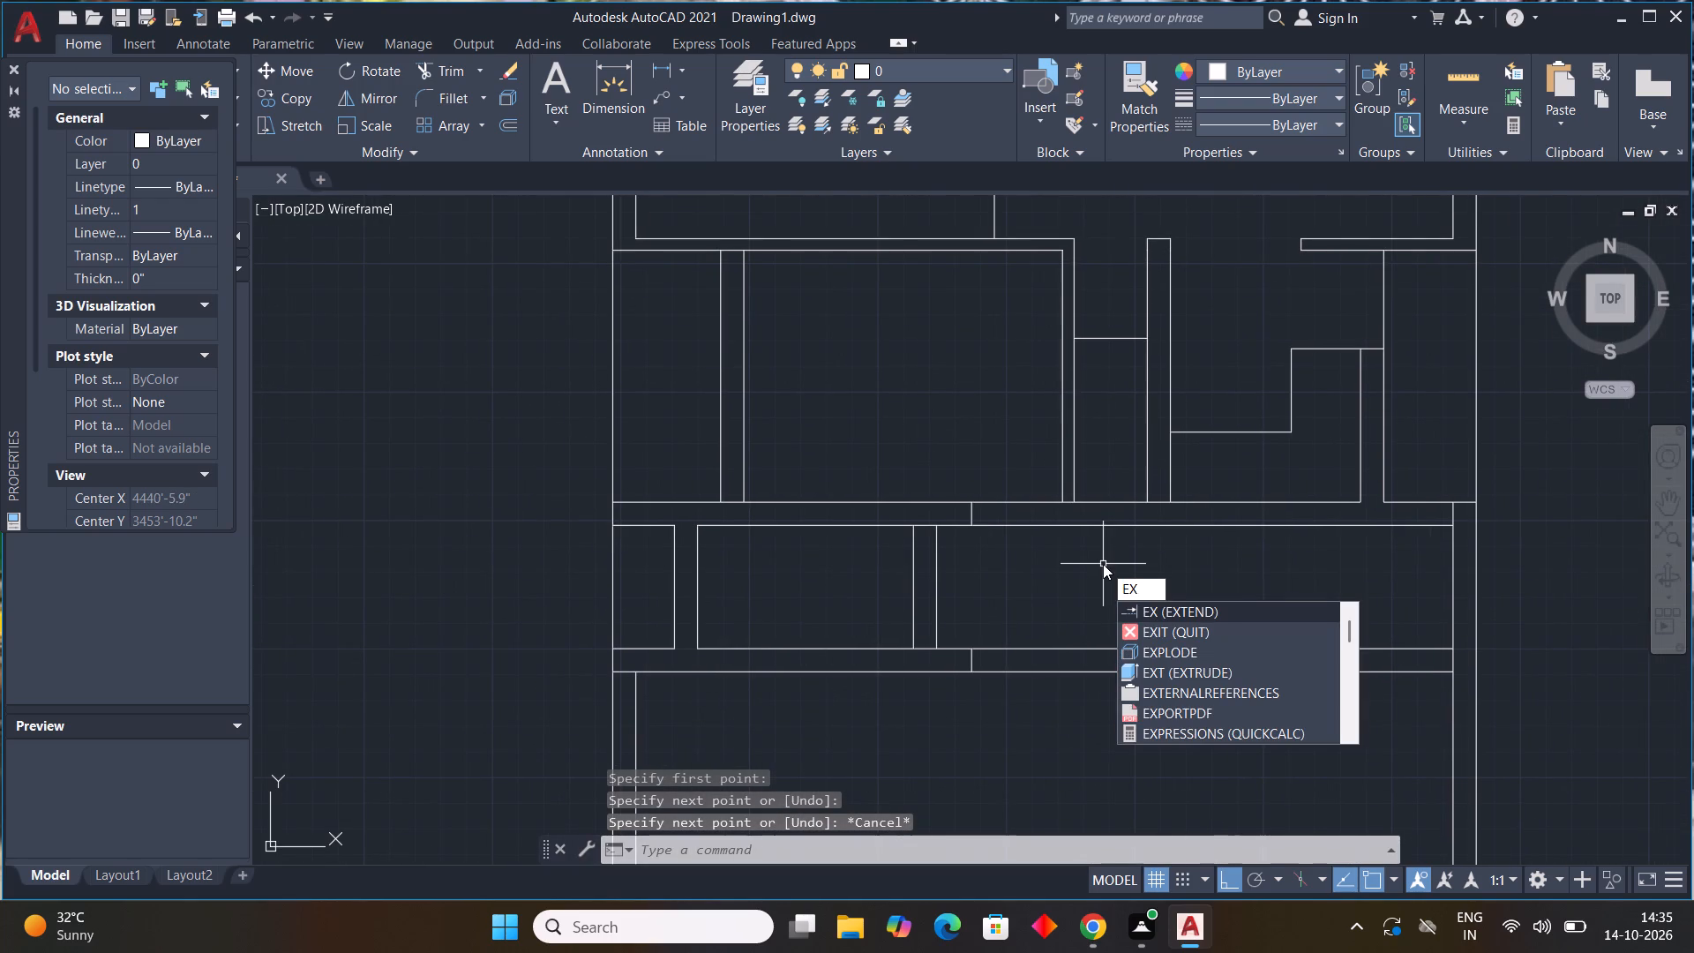
{"action": "key", "text": "space"}
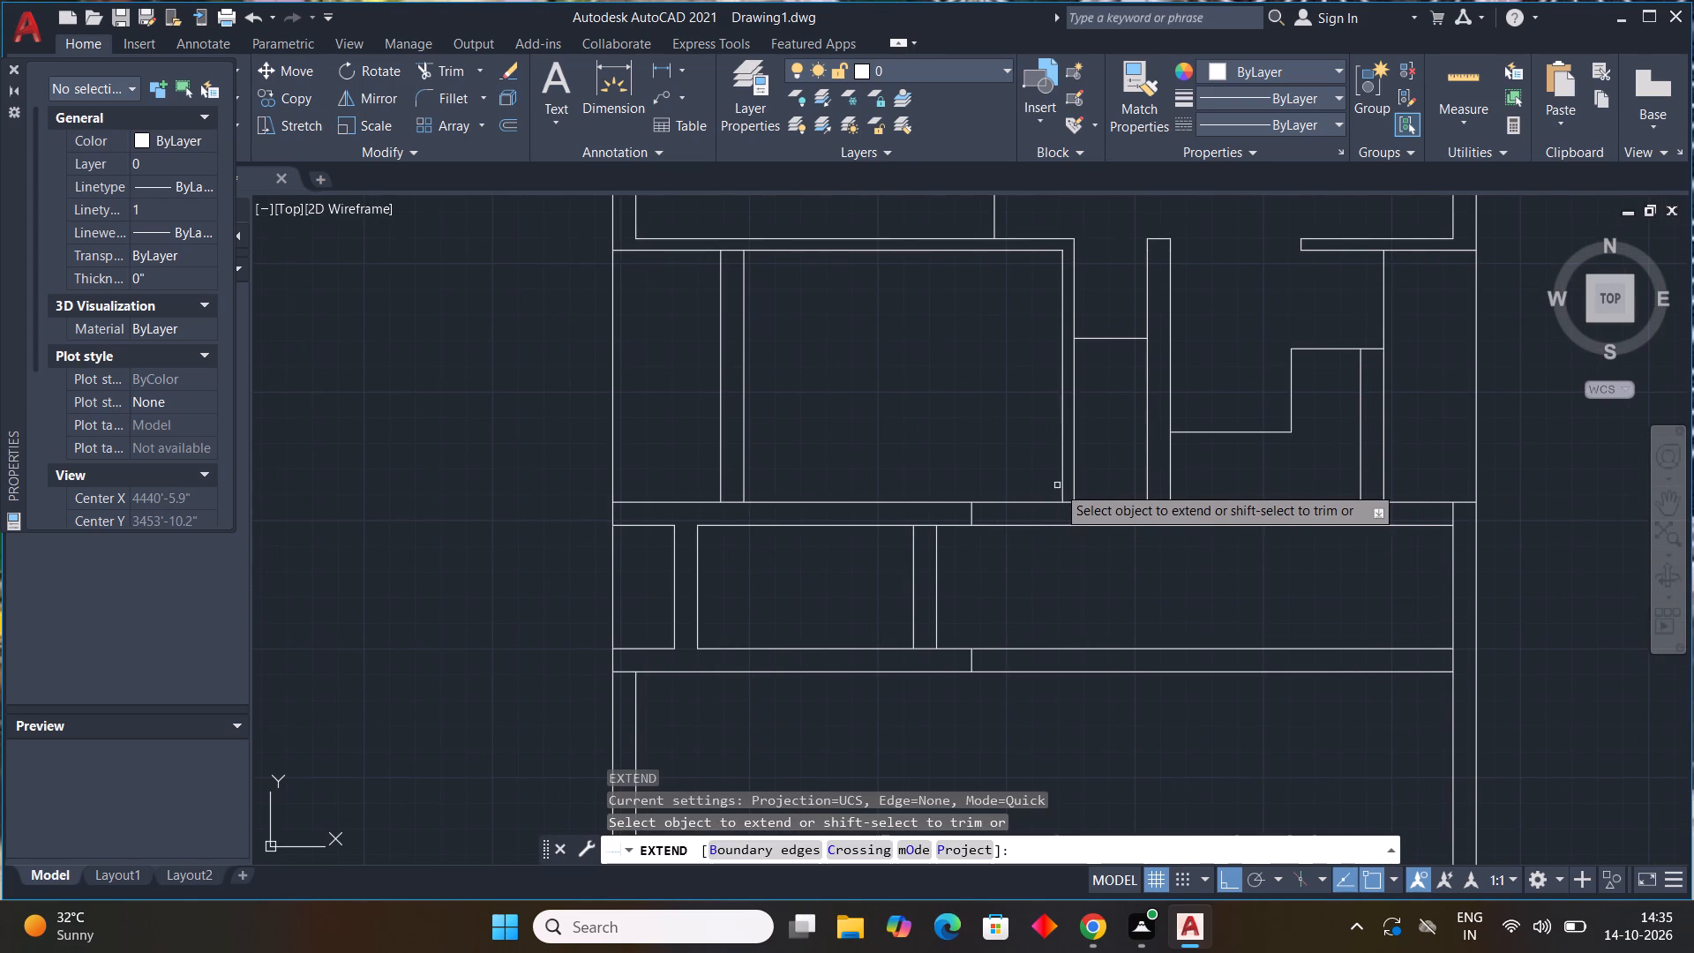
{"action": "left_click", "coordinate": [1063, 483]}
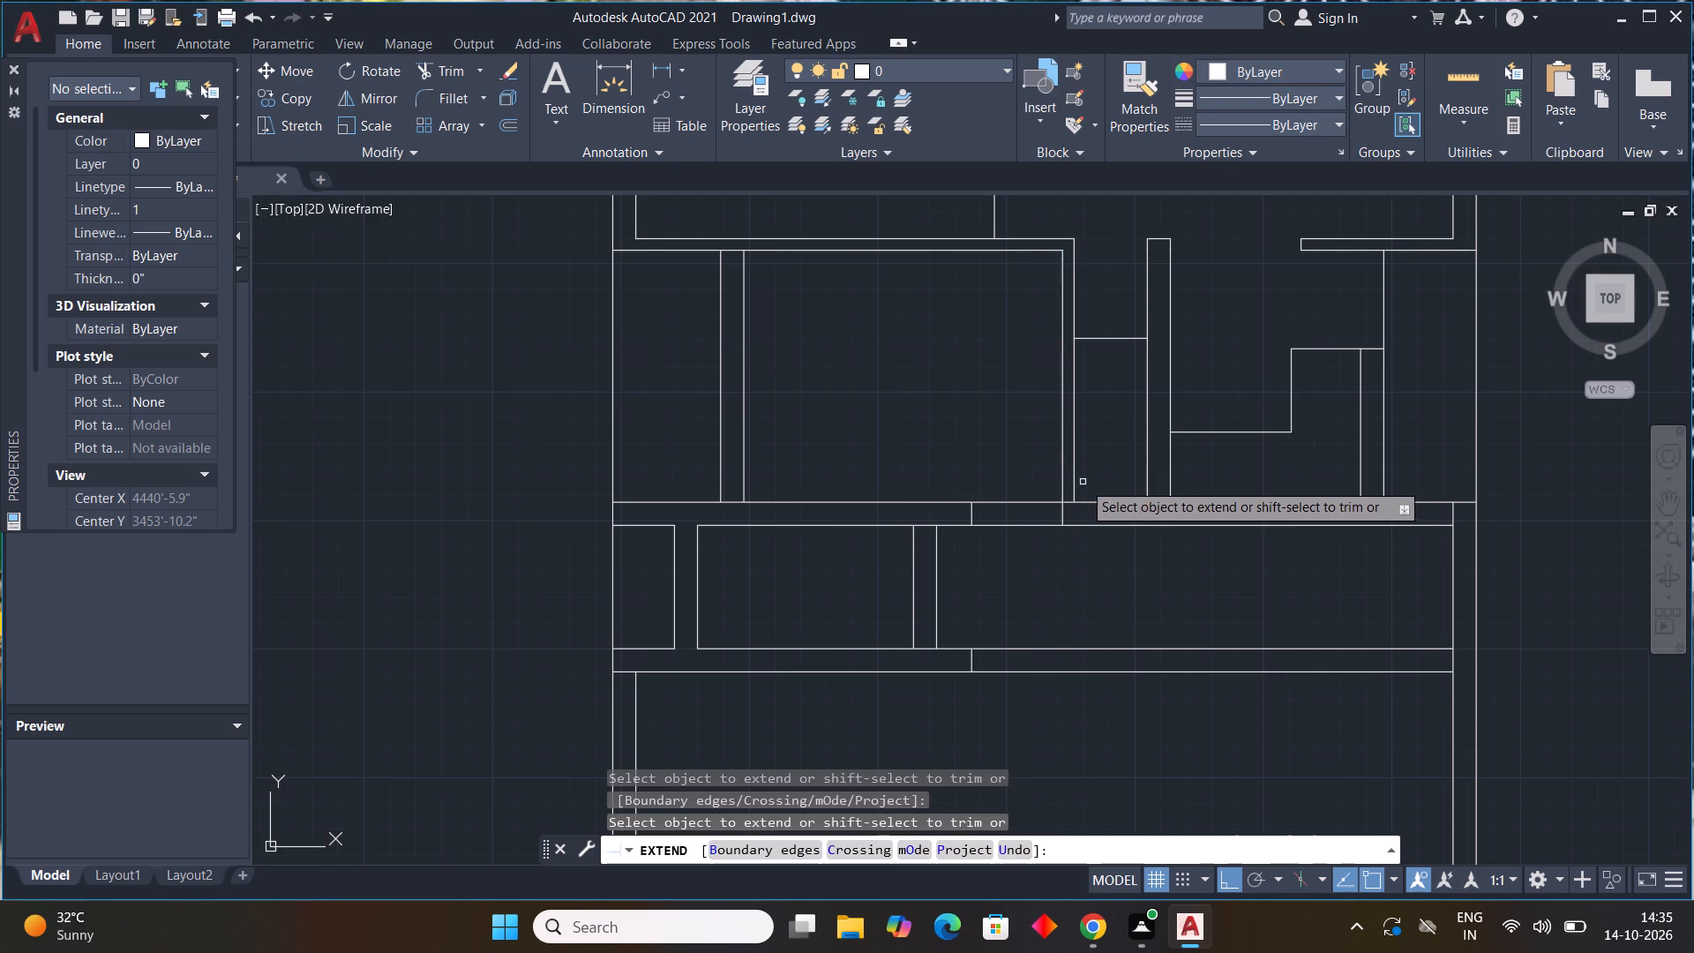
{"action": "left_click", "coordinate": [1075, 490]}
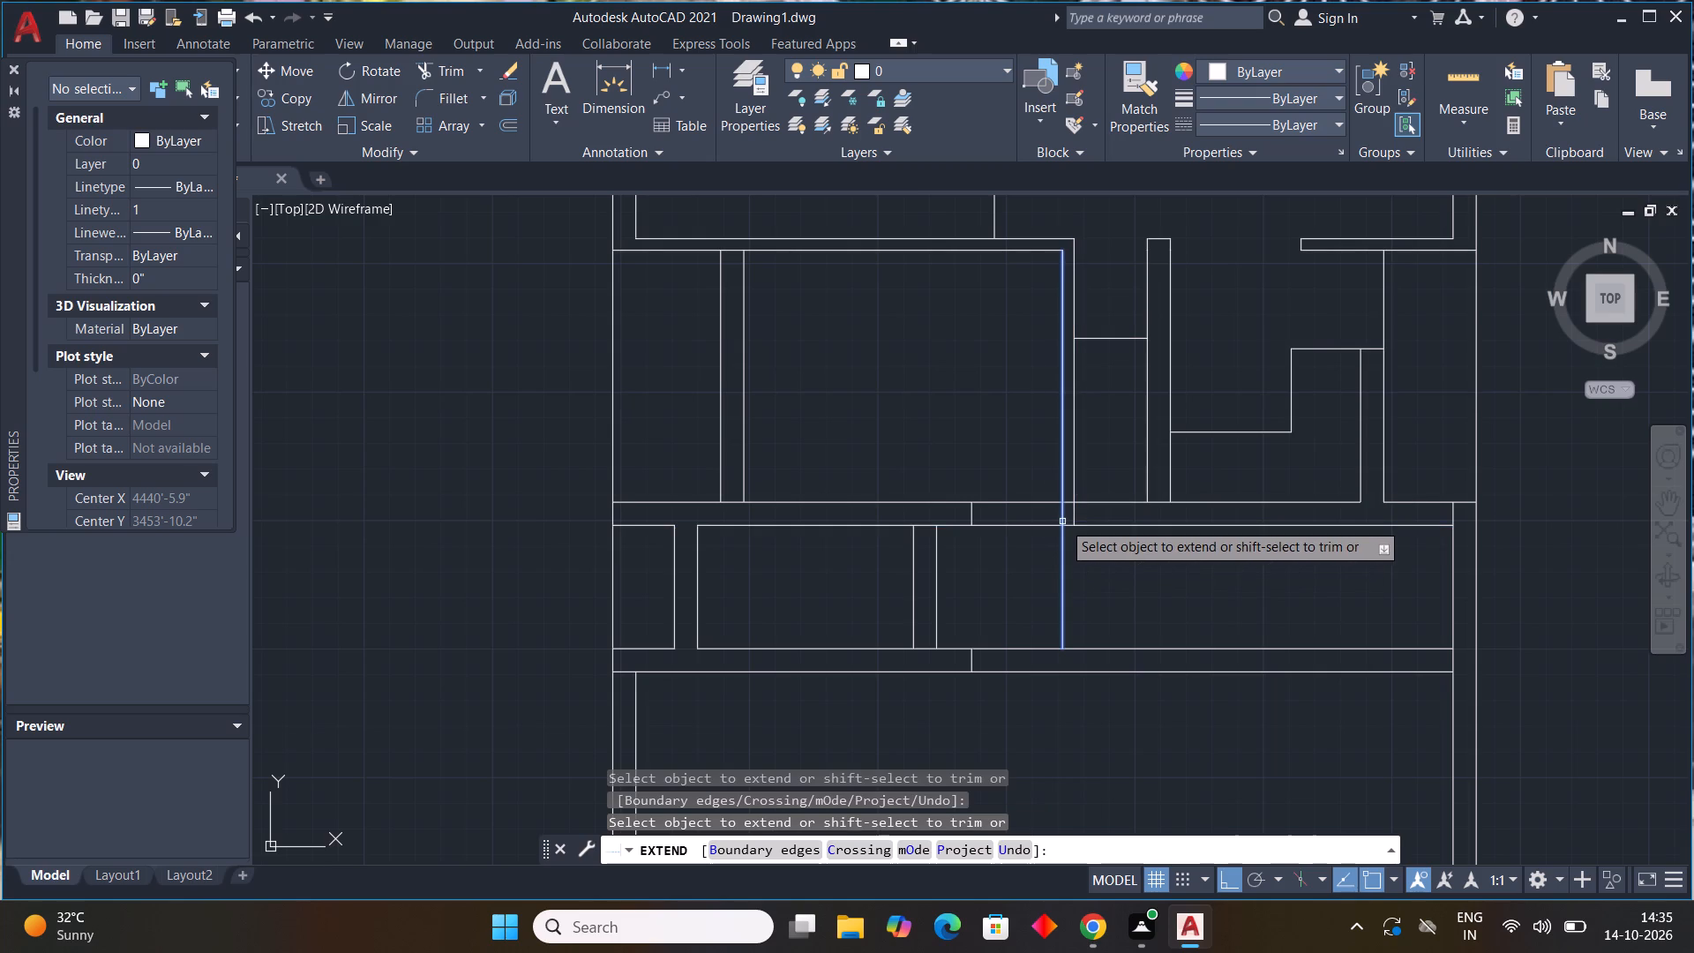
{"action": "left_click", "coordinate": [1062, 522]}
{"action": "scroll", "coordinate": [1088, 516], "scroll_direction": "up", "scroll_amount": 2}
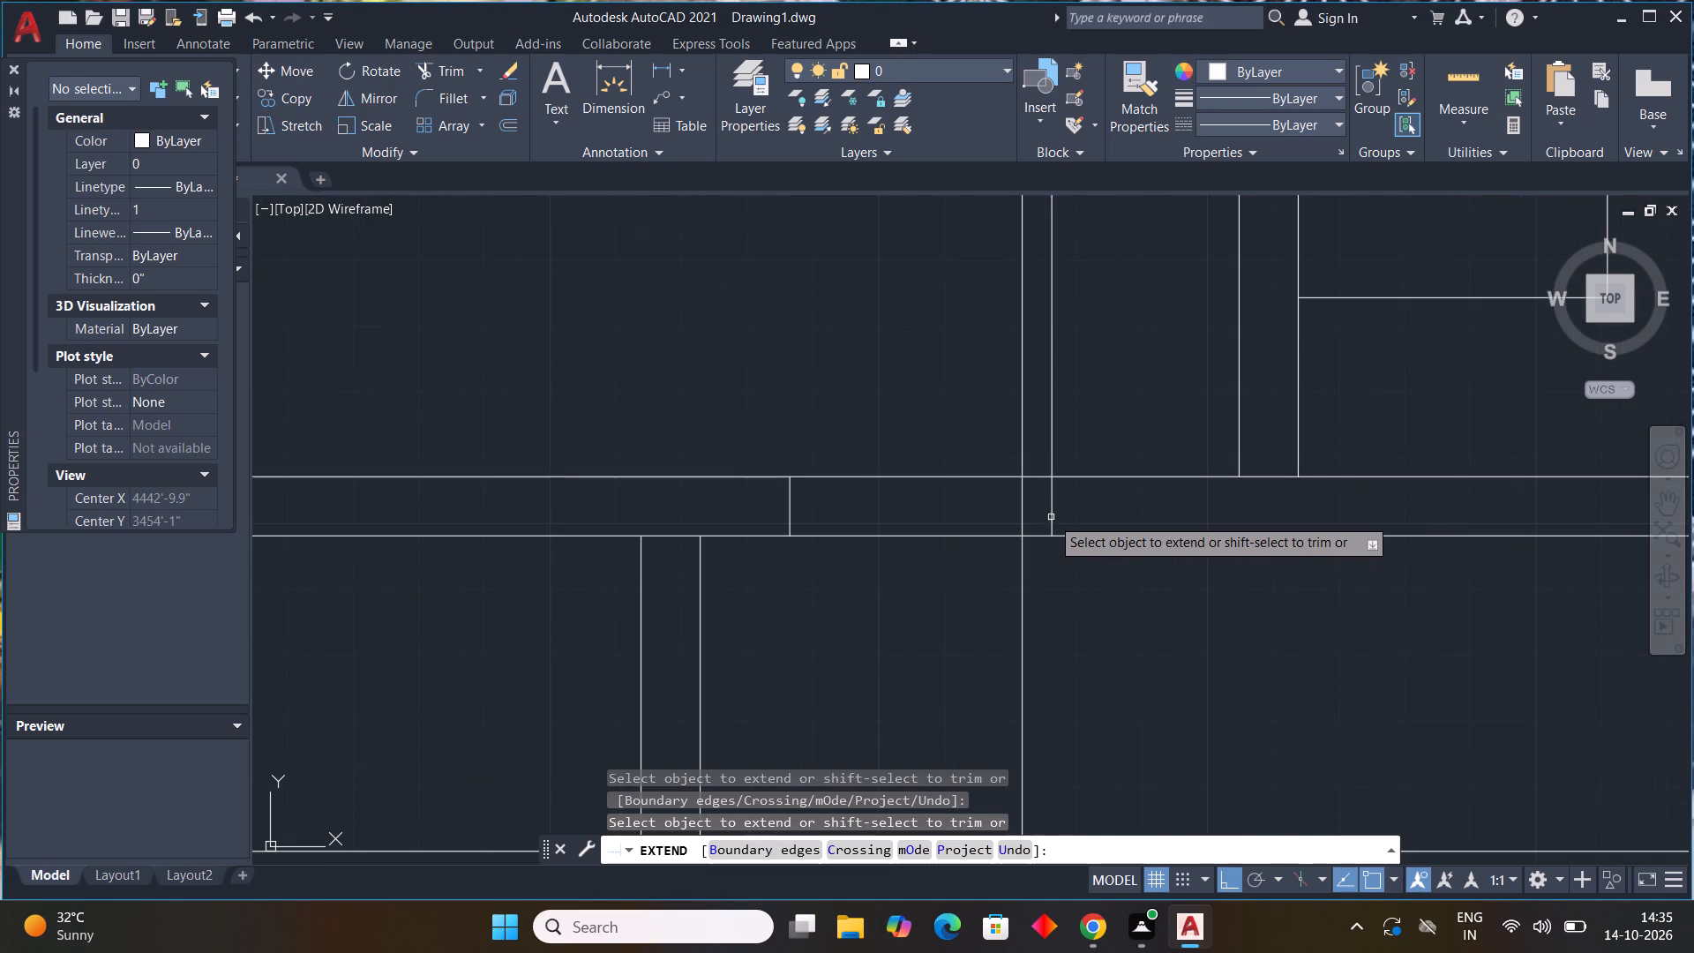
{"action": "left_click", "coordinate": [1051, 517]}
{"action": "scroll", "coordinate": [1261, 654], "scroll_direction": "down", "scroll_amount": 2}
{"action": "middle_click_drag", "start_coordinate": [1243, 658], "coordinate": [1139, 362]}
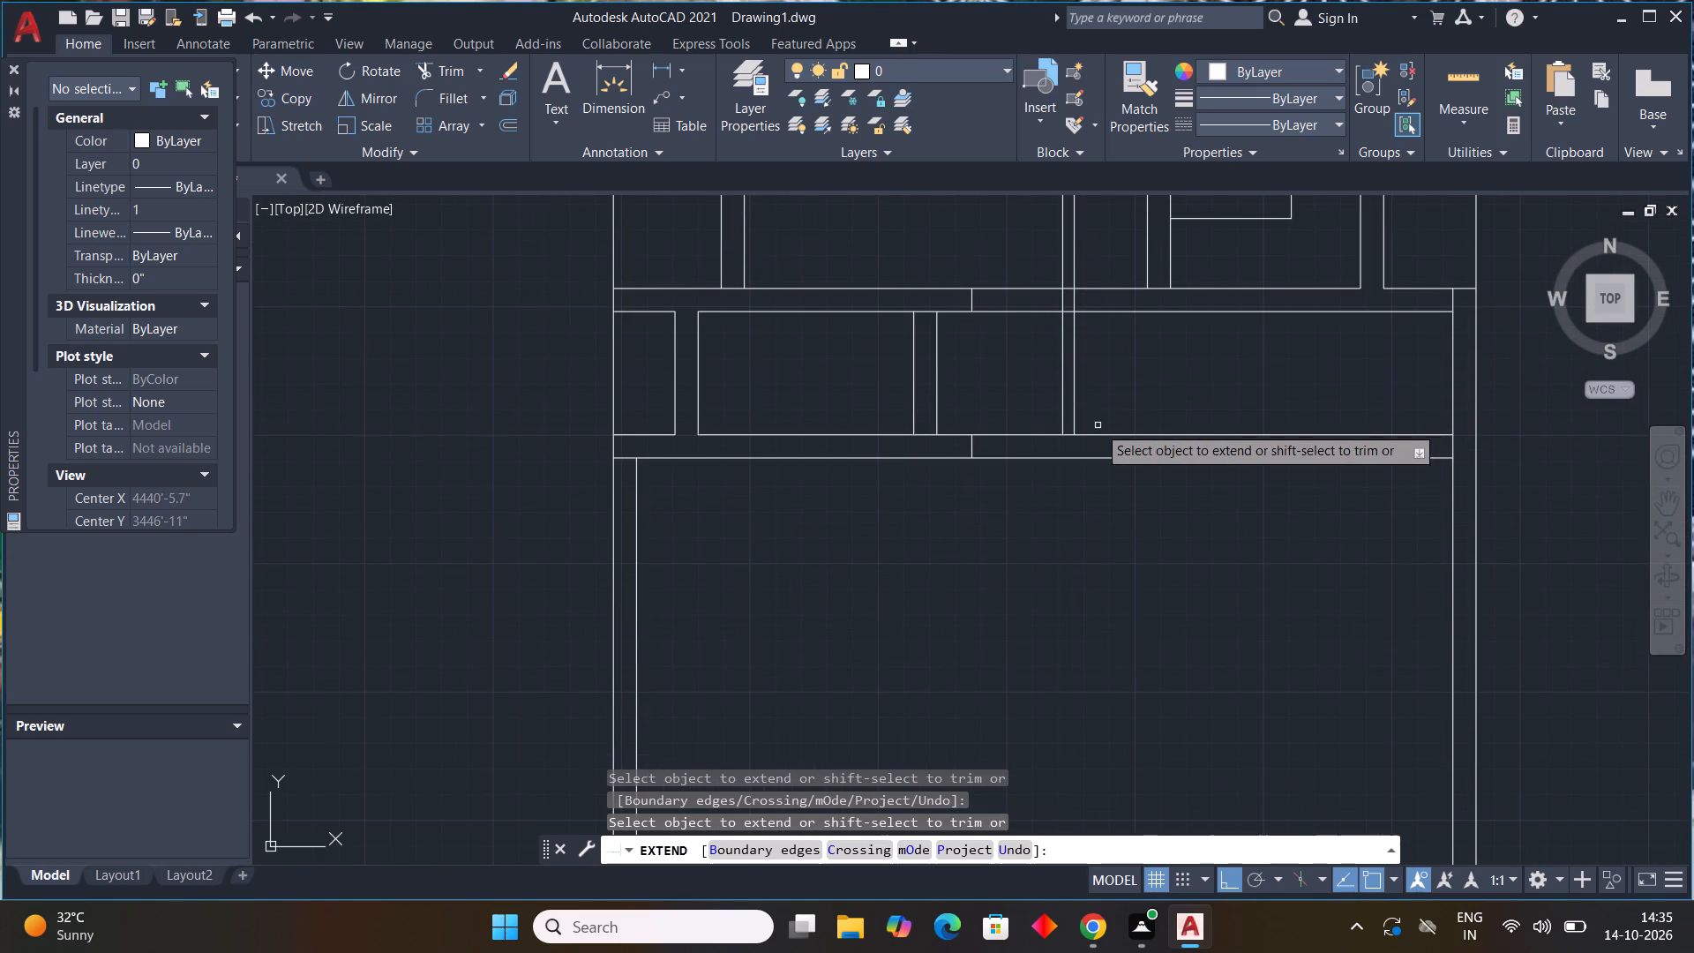
{"action": "left_click", "coordinate": [1064, 426]}
{"action": "left_click", "coordinate": [1076, 424]}
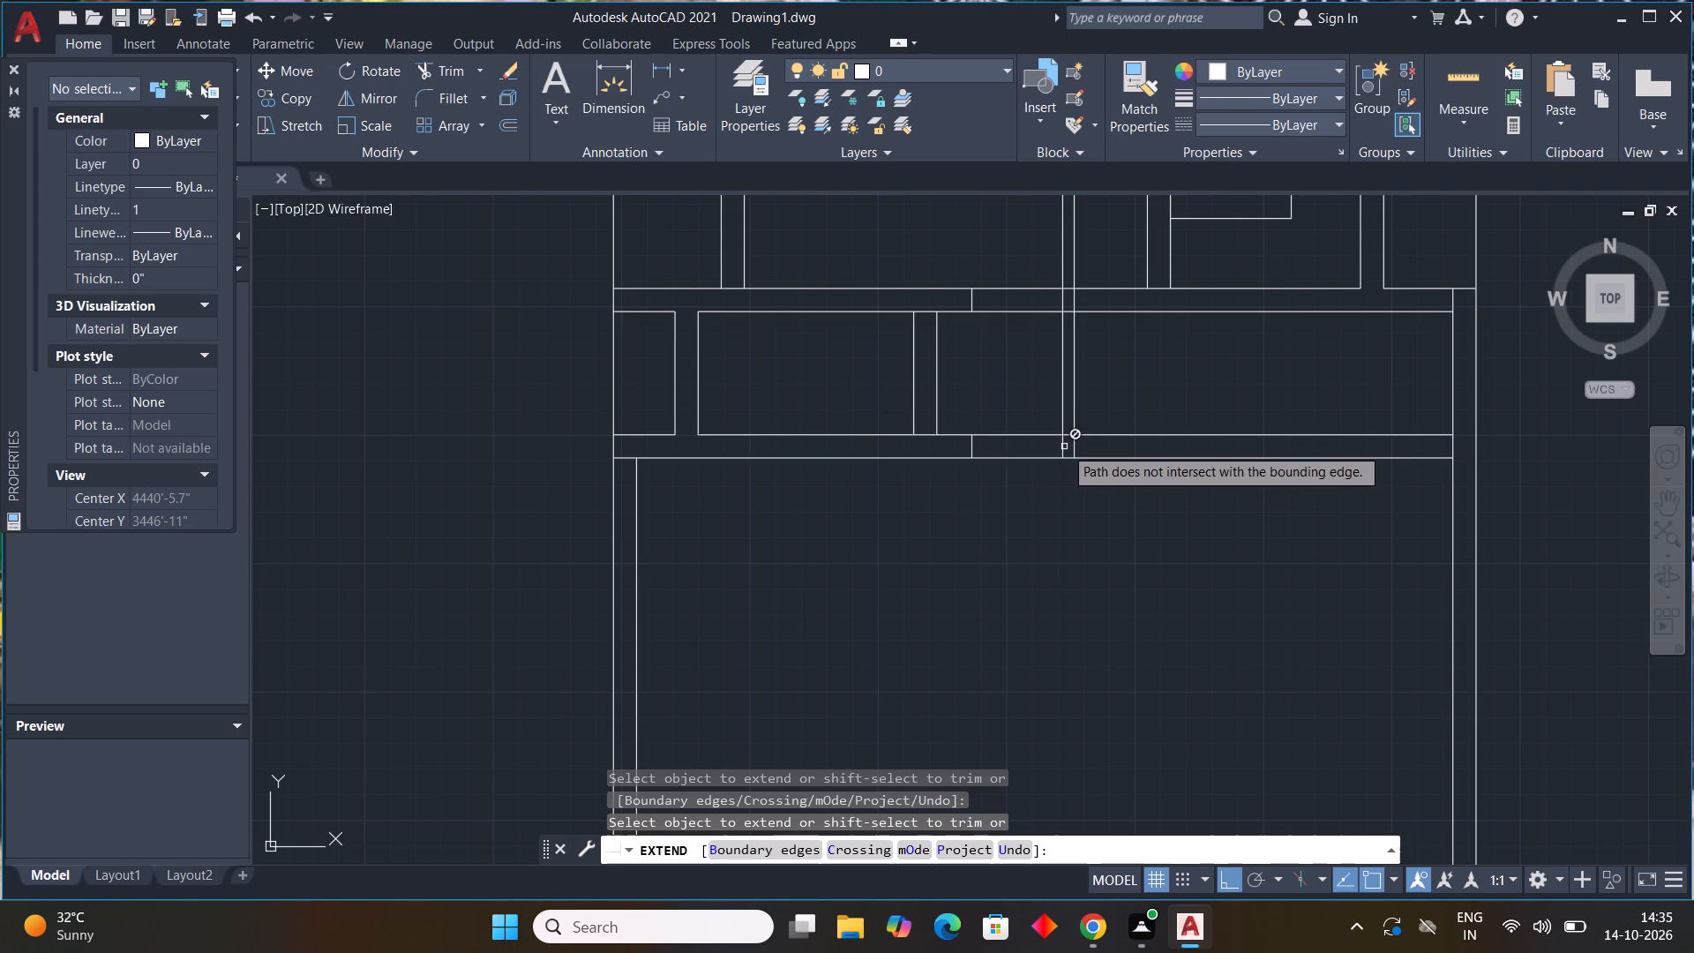
{"action": "key", "text": "Escape"}
{"action": "key", "text": "Escape"}
{"action": "key", "text": "Escape"}
{"action": "key", "text": "Escape"}
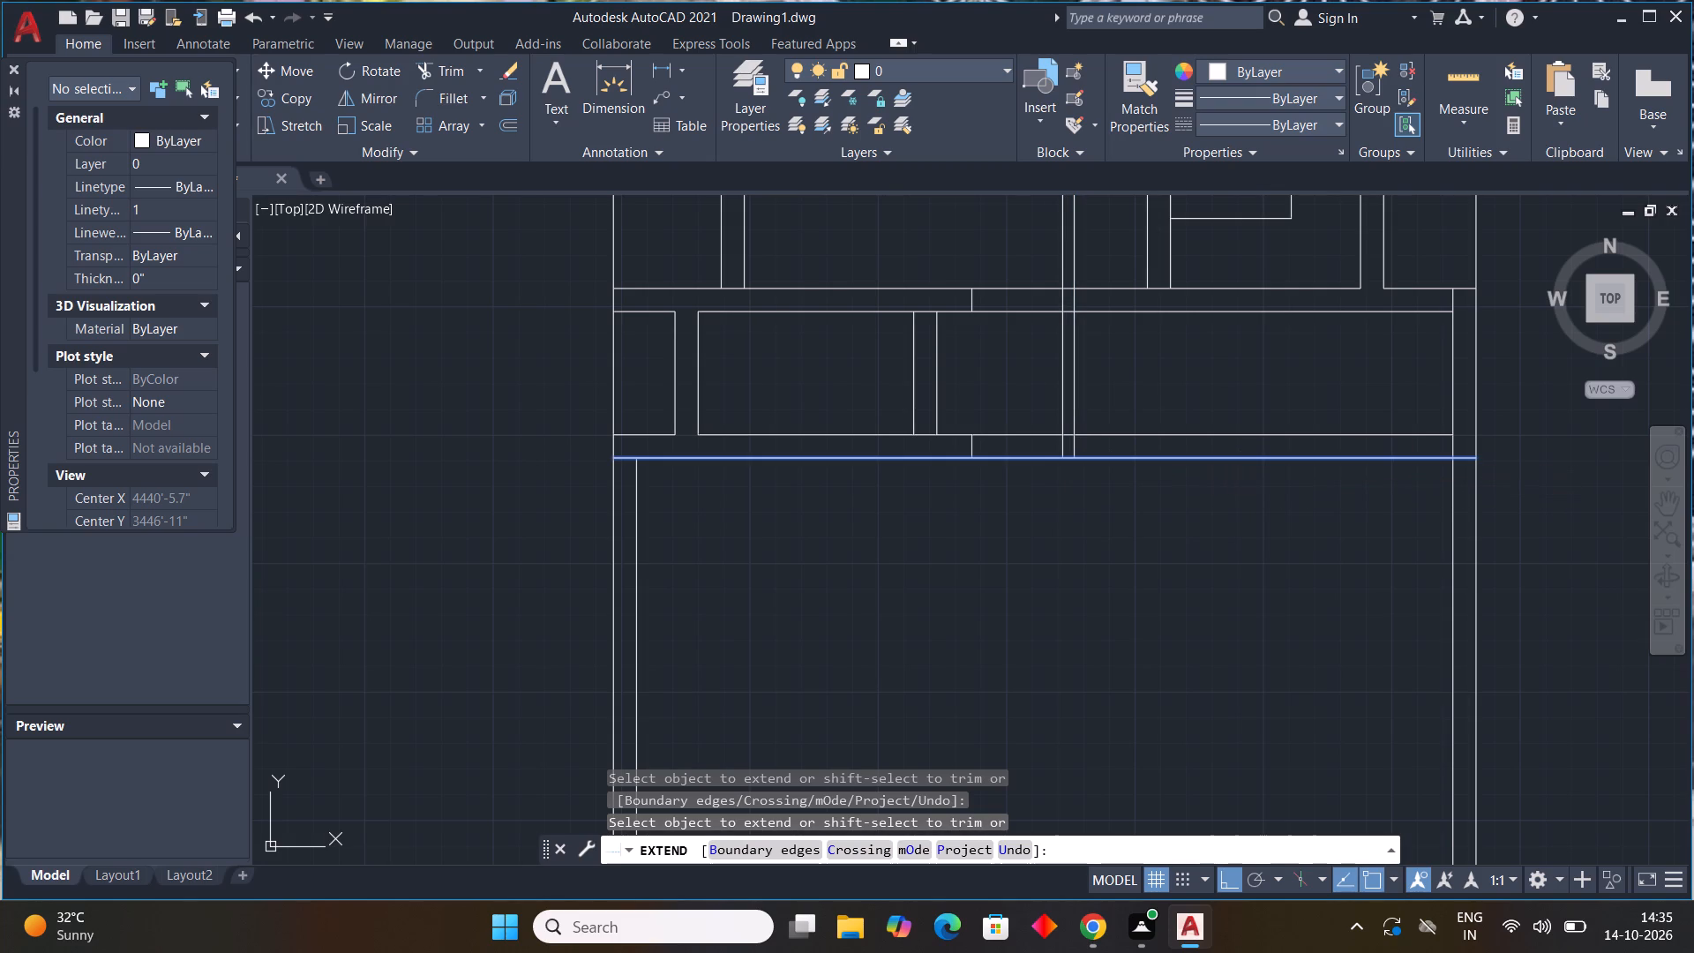
{"action": "key", "text": "Escape"}
{"action": "key", "text": "Escape"}
{"action": "key", "text": "Escape"}
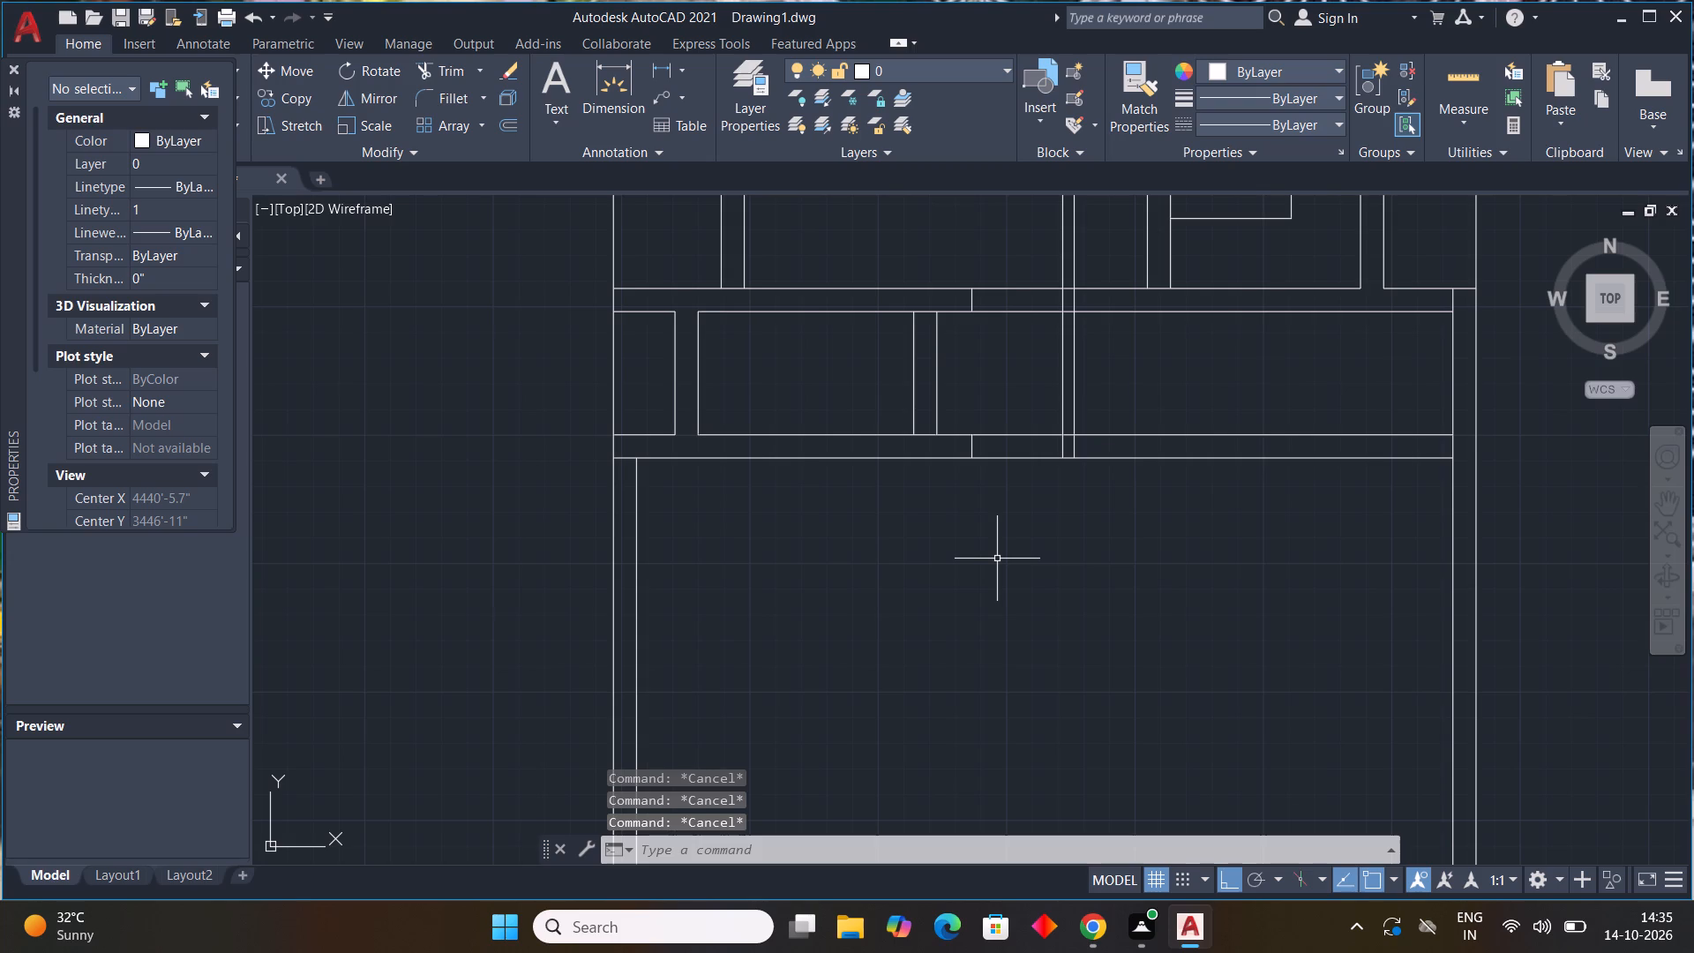
Trim the strip's top and bottom walls between the short vertical lines and the extended partition to open a passage.
{"action": "type", "text": "tr"}
{"action": "key", "text": "space"}
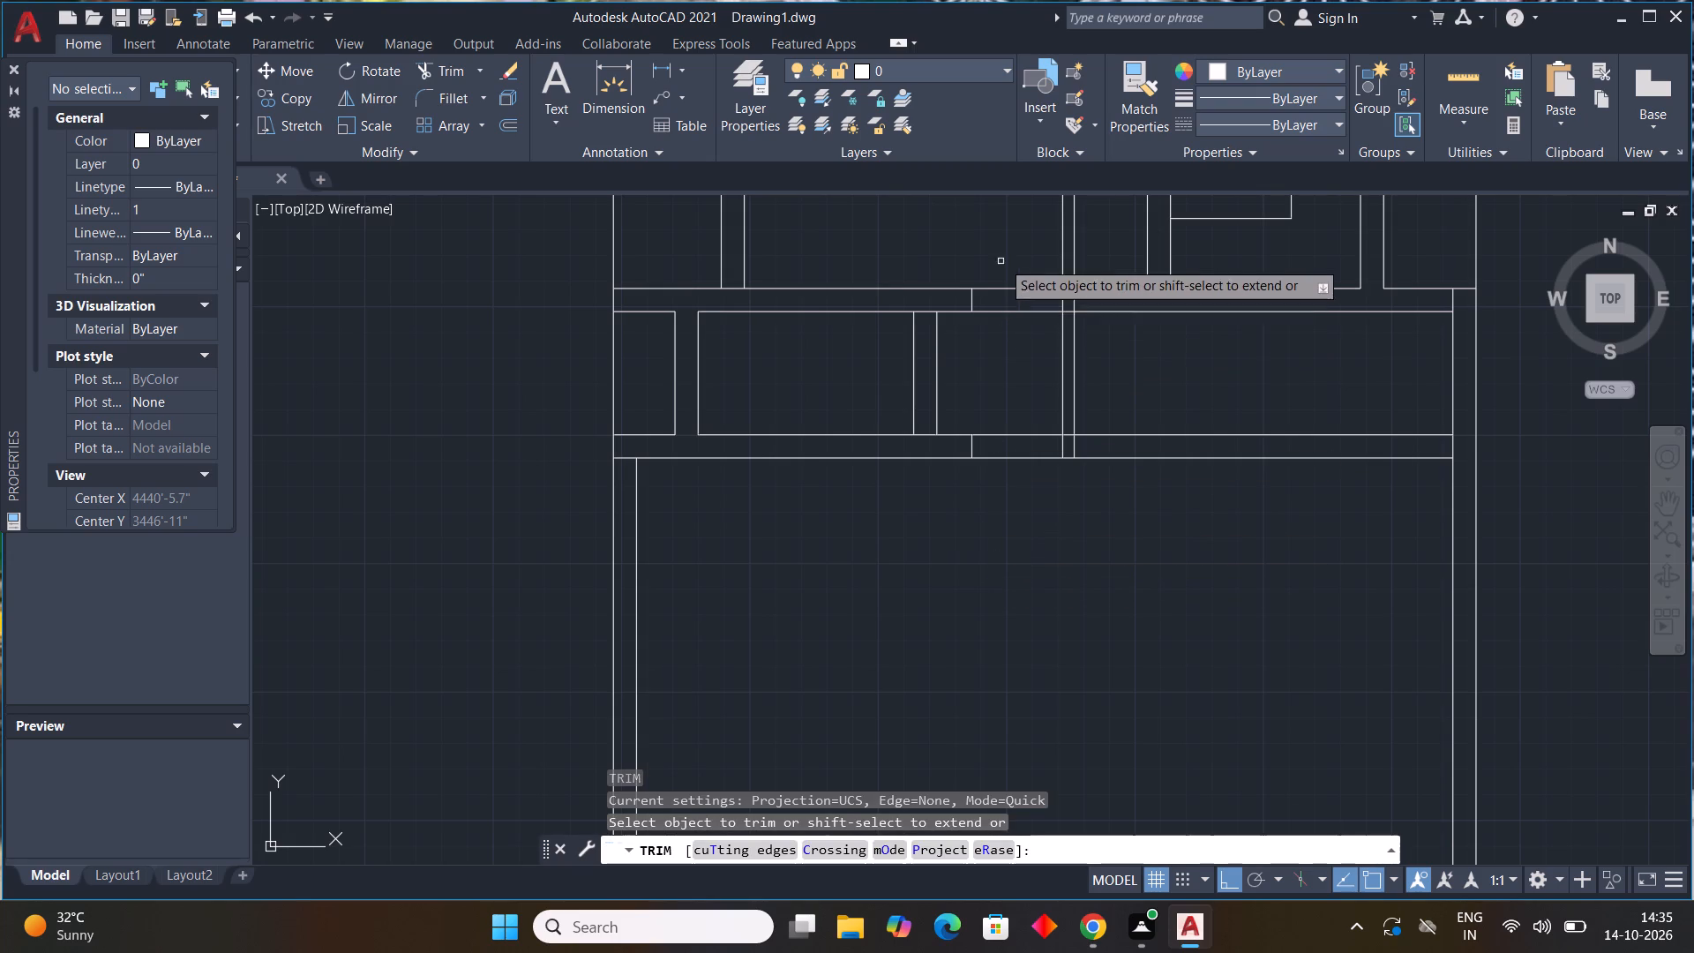
{"action": "left_click_drag", "start_coordinate": [1001, 279], "coordinate": [1001, 335]}
{"action": "left_click_drag", "start_coordinate": [1003, 409], "coordinate": [1002, 504]}
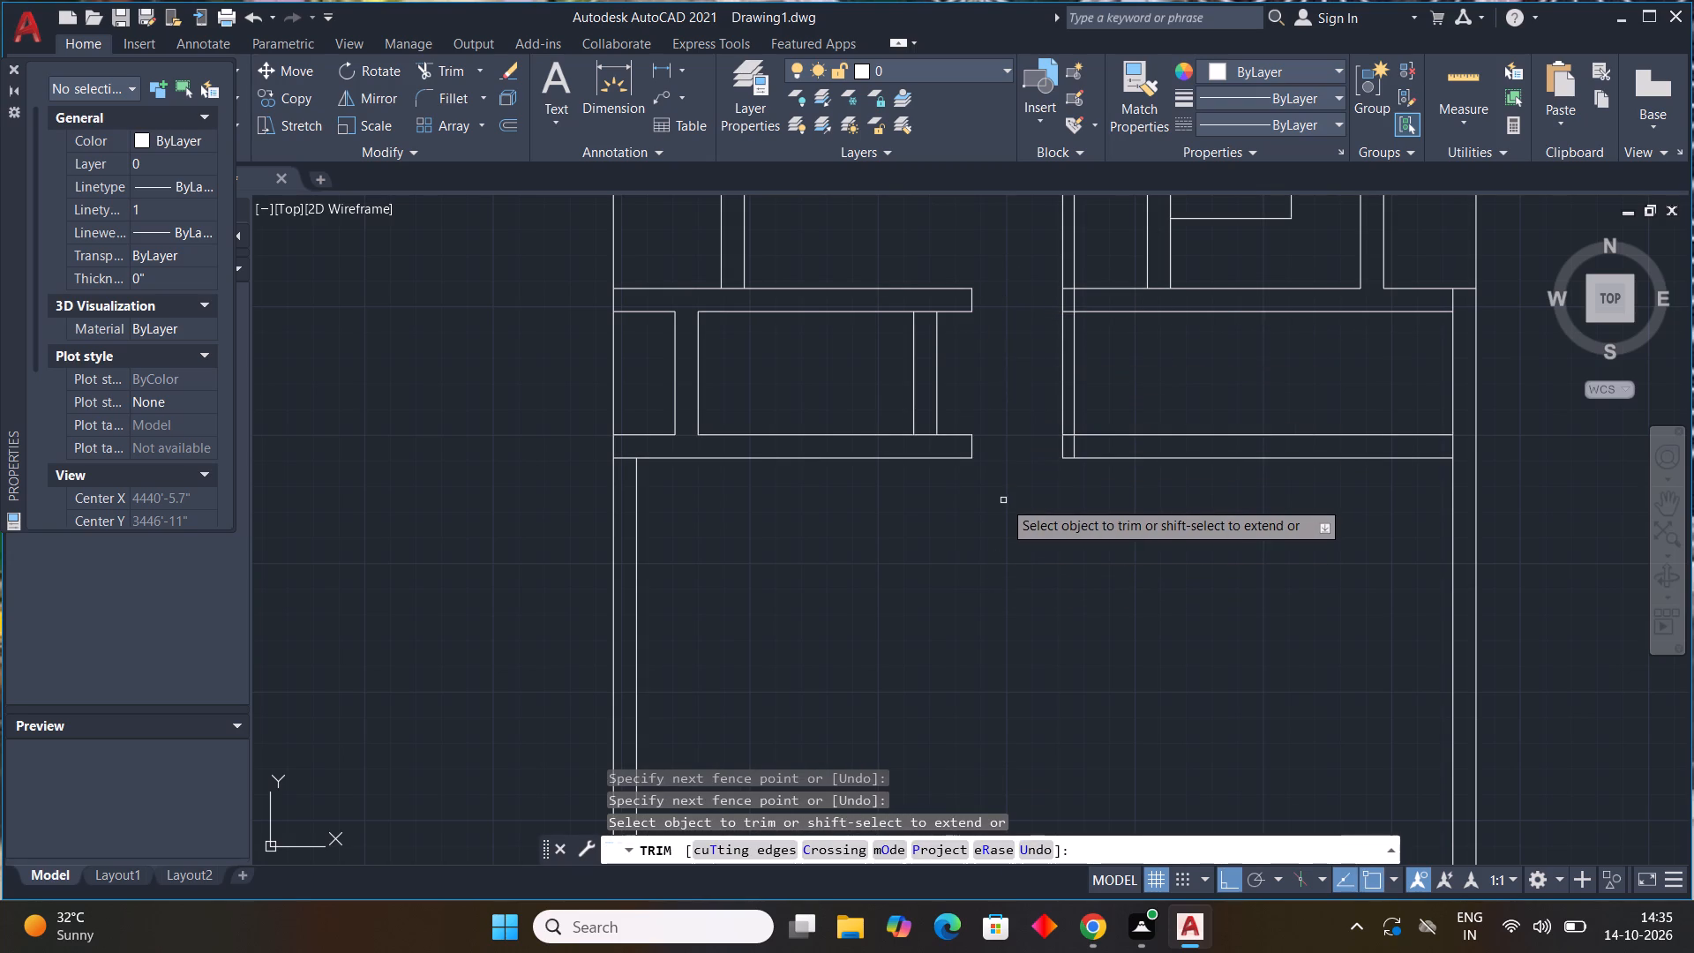
Trim away the two extended partition lines between the strip's top and bottom walls.
{"action": "scroll", "coordinate": [1138, 532], "scroll_direction": "down", "scroll_amount": 2}
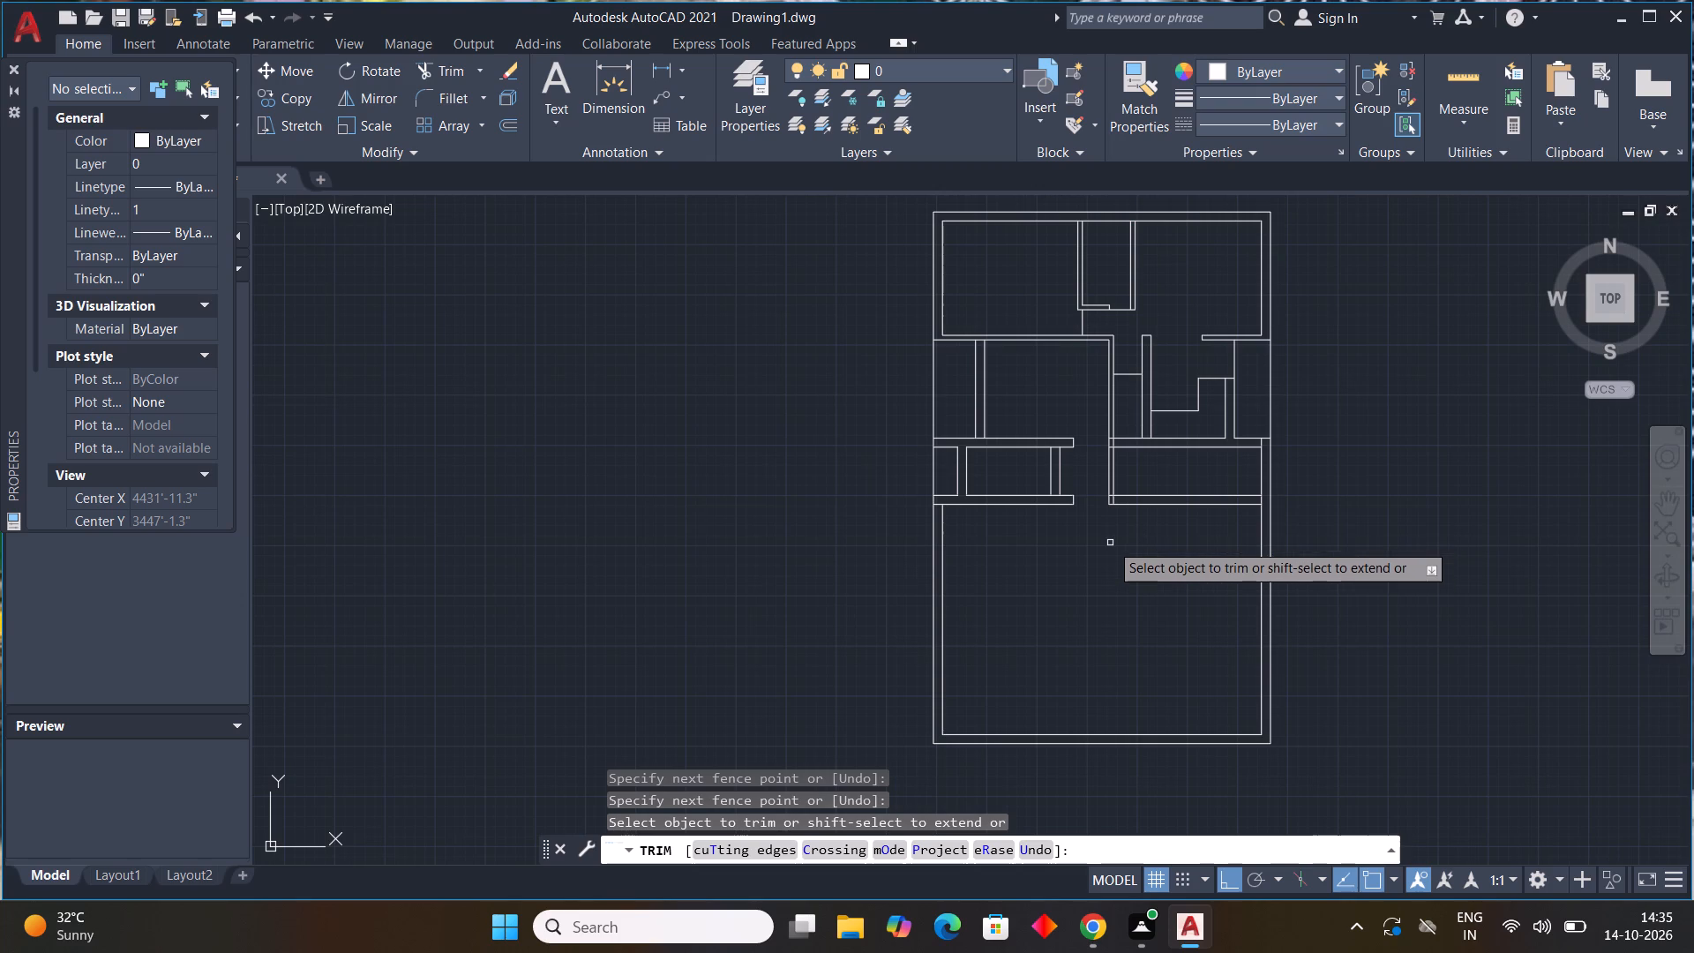
{"action": "scroll", "coordinate": [1116, 543], "scroll_direction": "up", "scroll_amount": 2}
{"action": "left_click_drag", "start_coordinate": [1063, 367], "coordinate": [1215, 356]}
Trim away the strip's bottom wall from the passage opening to the right outer wall, including its end lines.
{"action": "middle_click_drag", "start_coordinate": [1150, 362], "coordinate": [1136, 413]}
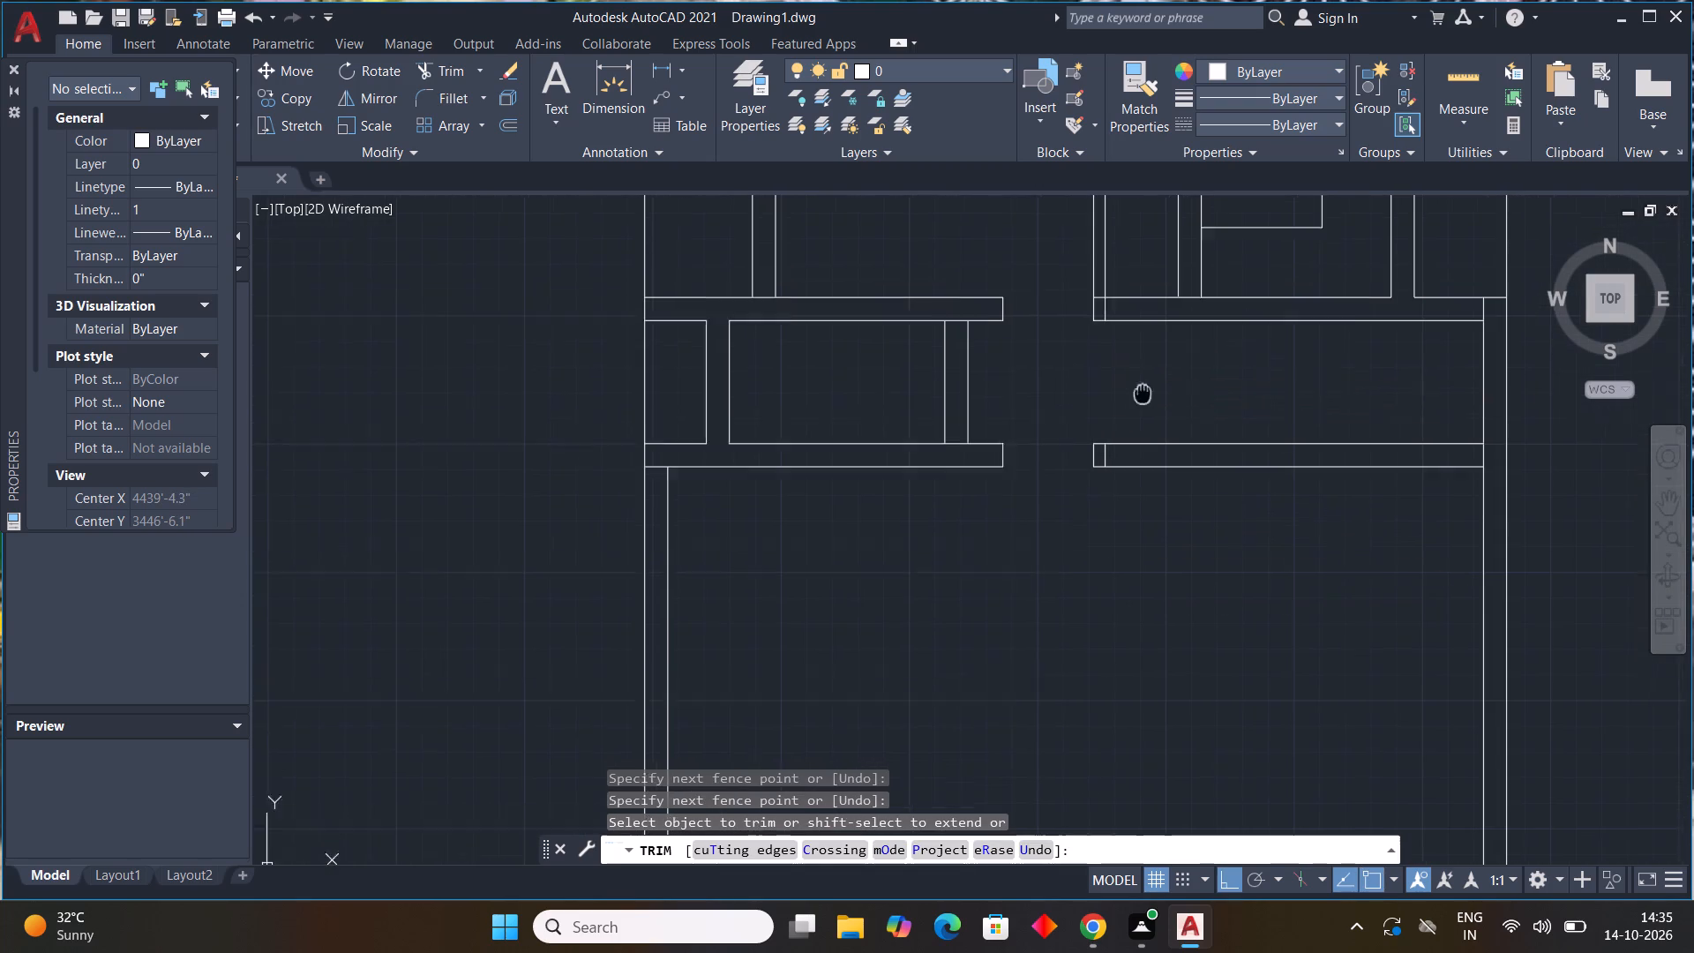
{"action": "middle_click_drag", "start_coordinate": [1136, 413], "coordinate": [1043, 649]}
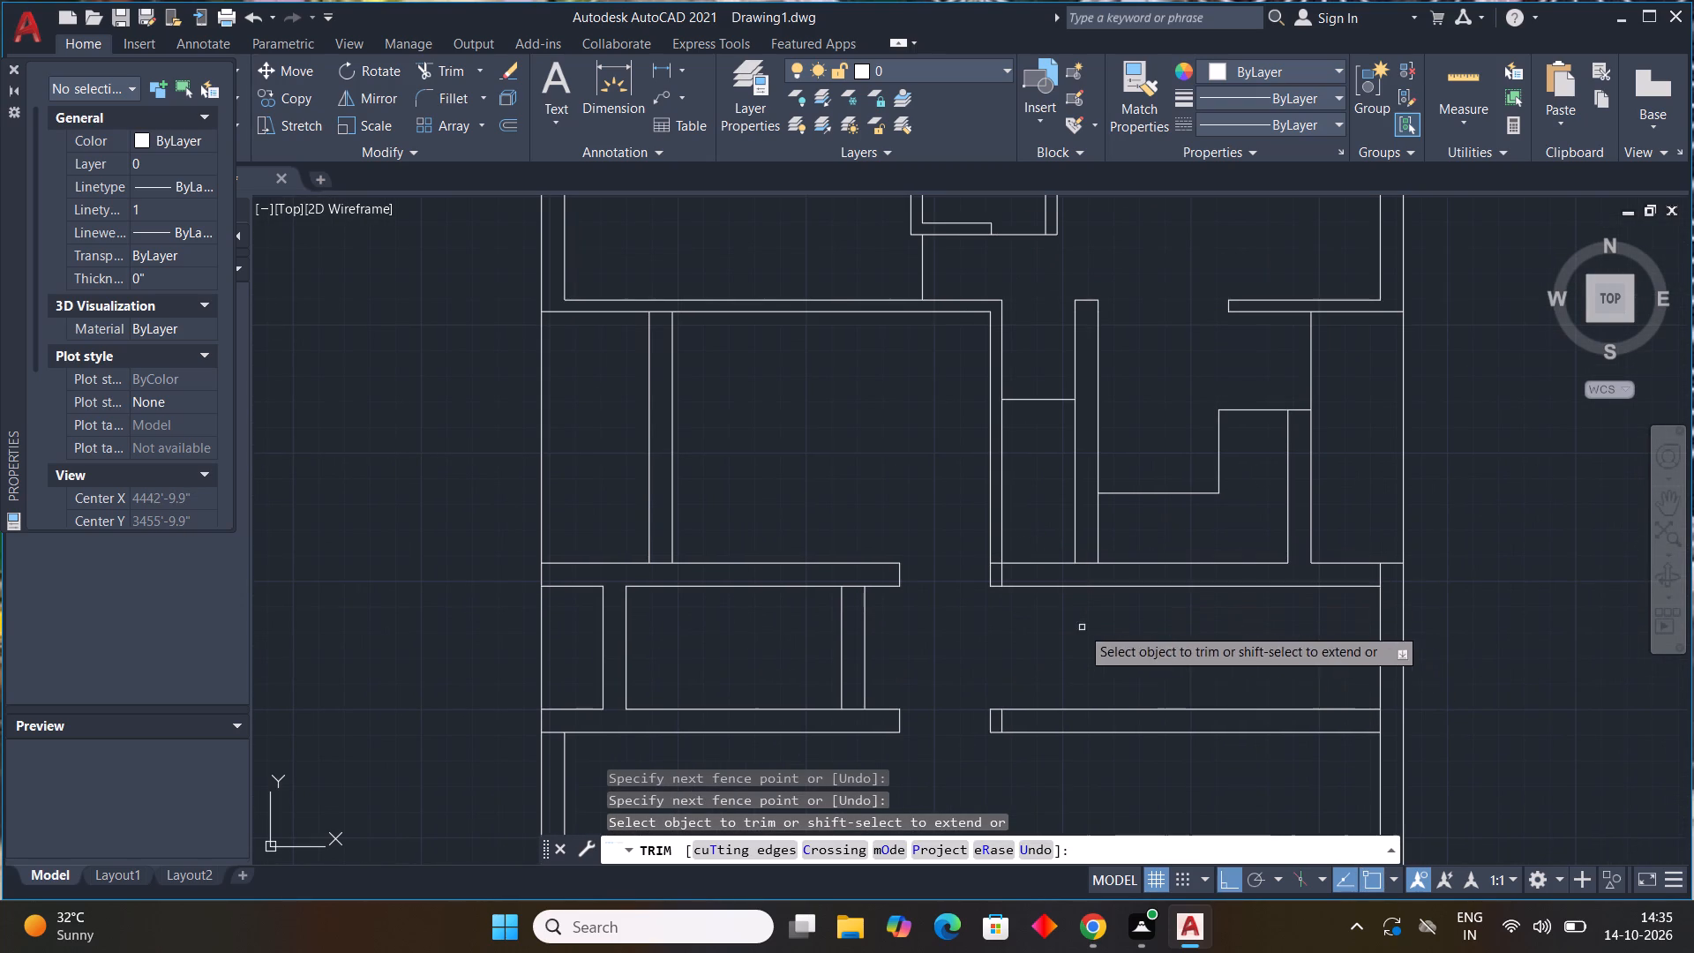
{"action": "middle_click_drag", "start_coordinate": [1019, 626], "coordinate": [816, 481]}
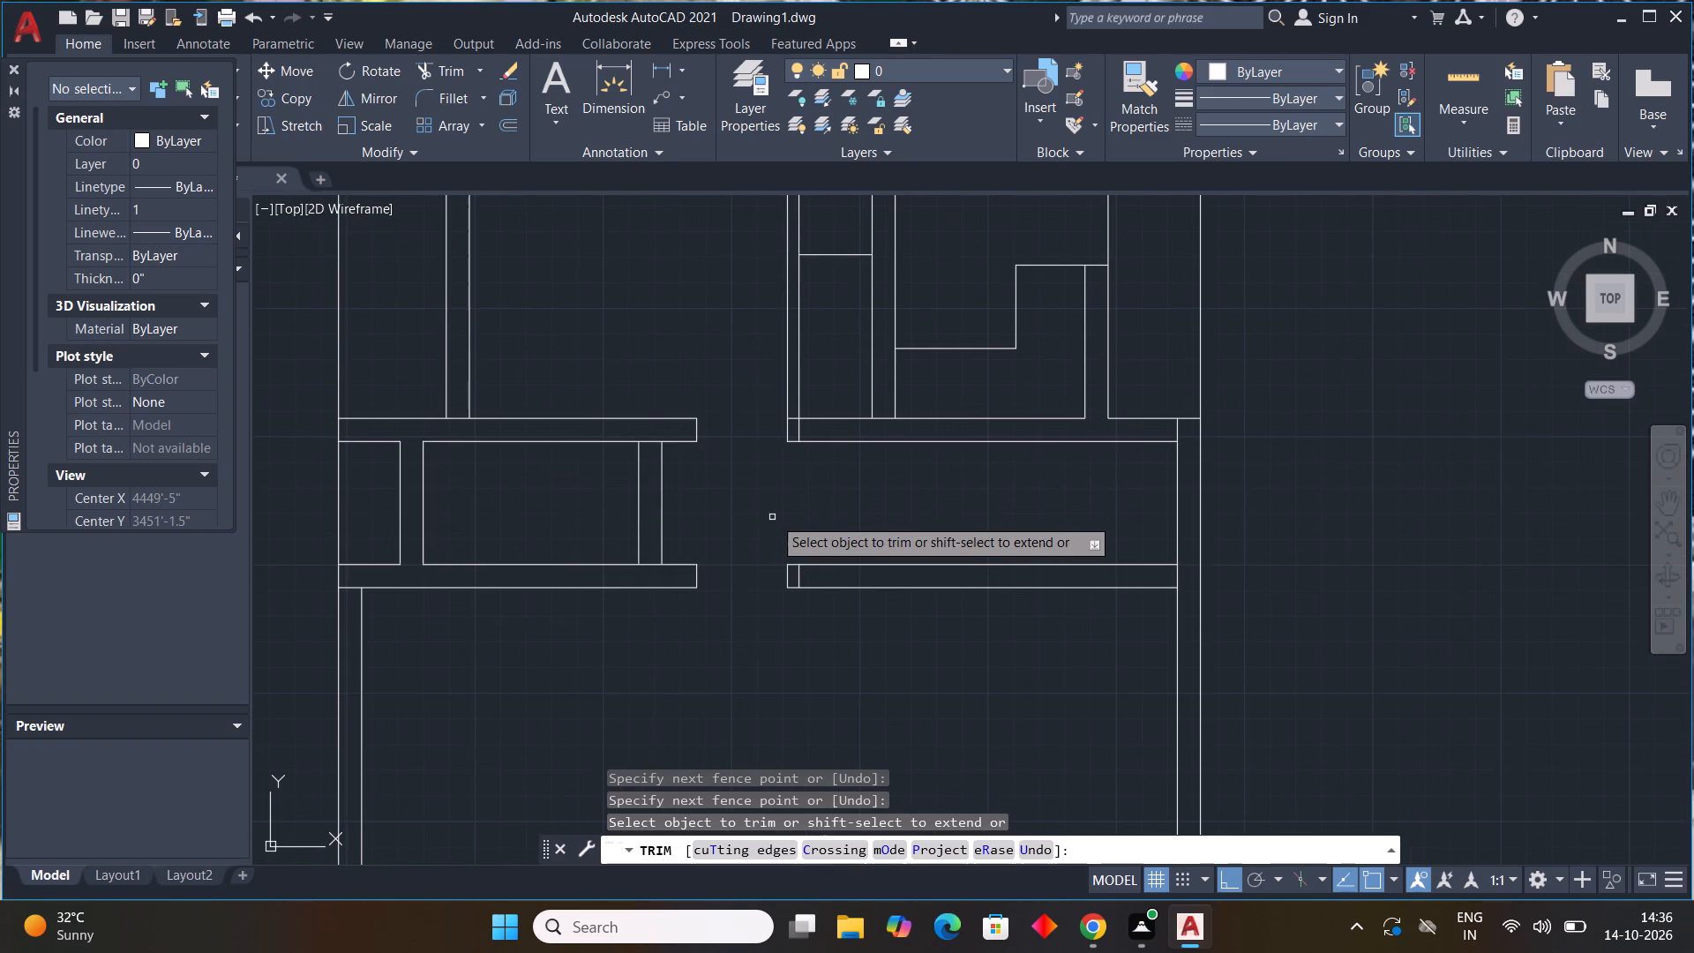
{"action": "left_click_drag", "start_coordinate": [782, 523], "coordinate": [784, 587]}
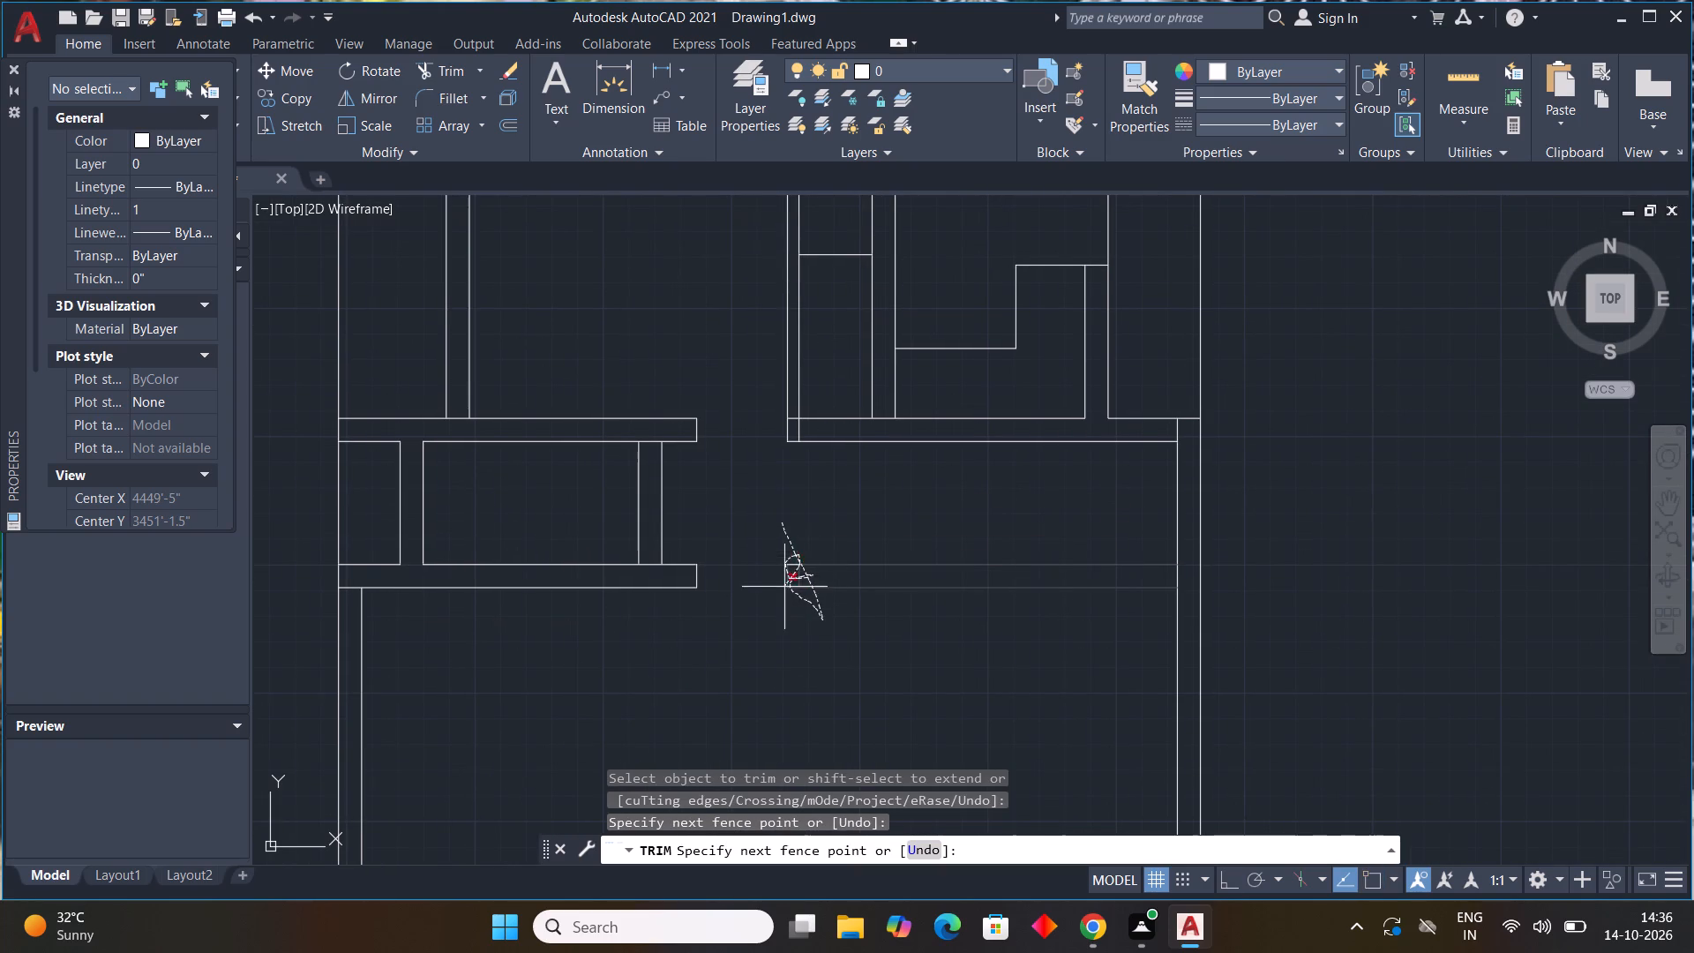
{"action": "left_click_drag", "start_coordinate": [784, 587], "coordinate": [796, 568]}
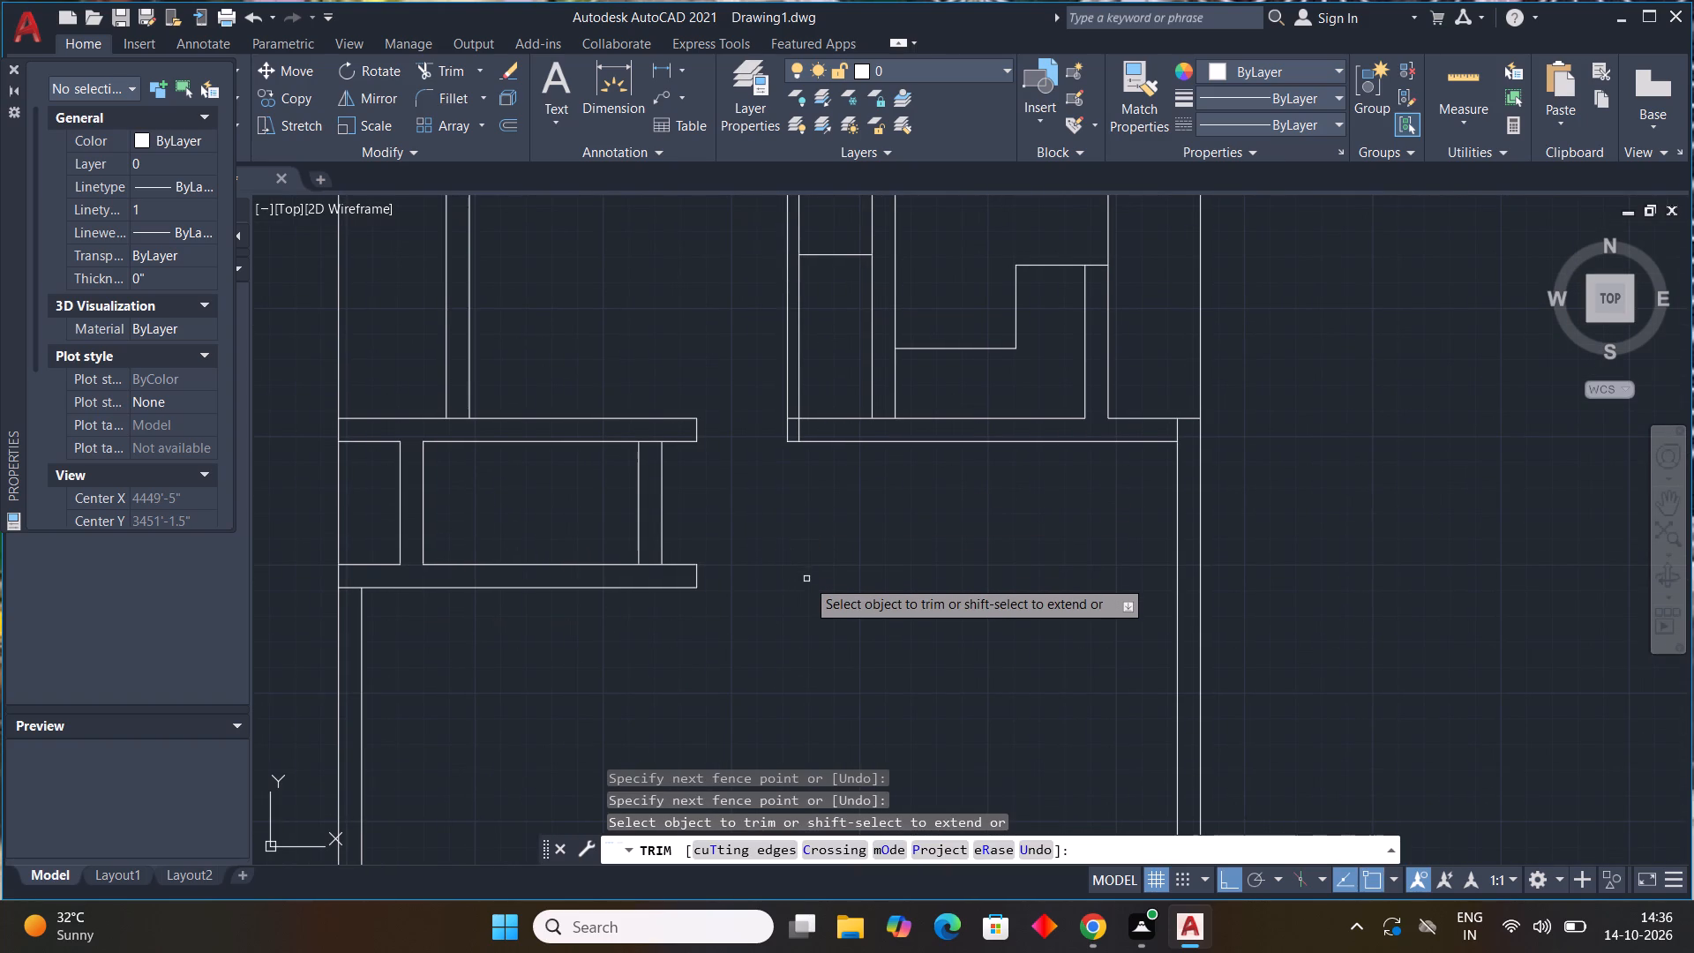
{"action": "key", "text": "Escape"}
{"action": "key", "text": "Escape"}
{"action": "key", "text": "Escape"}
{"action": "key", "text": "Escape"}
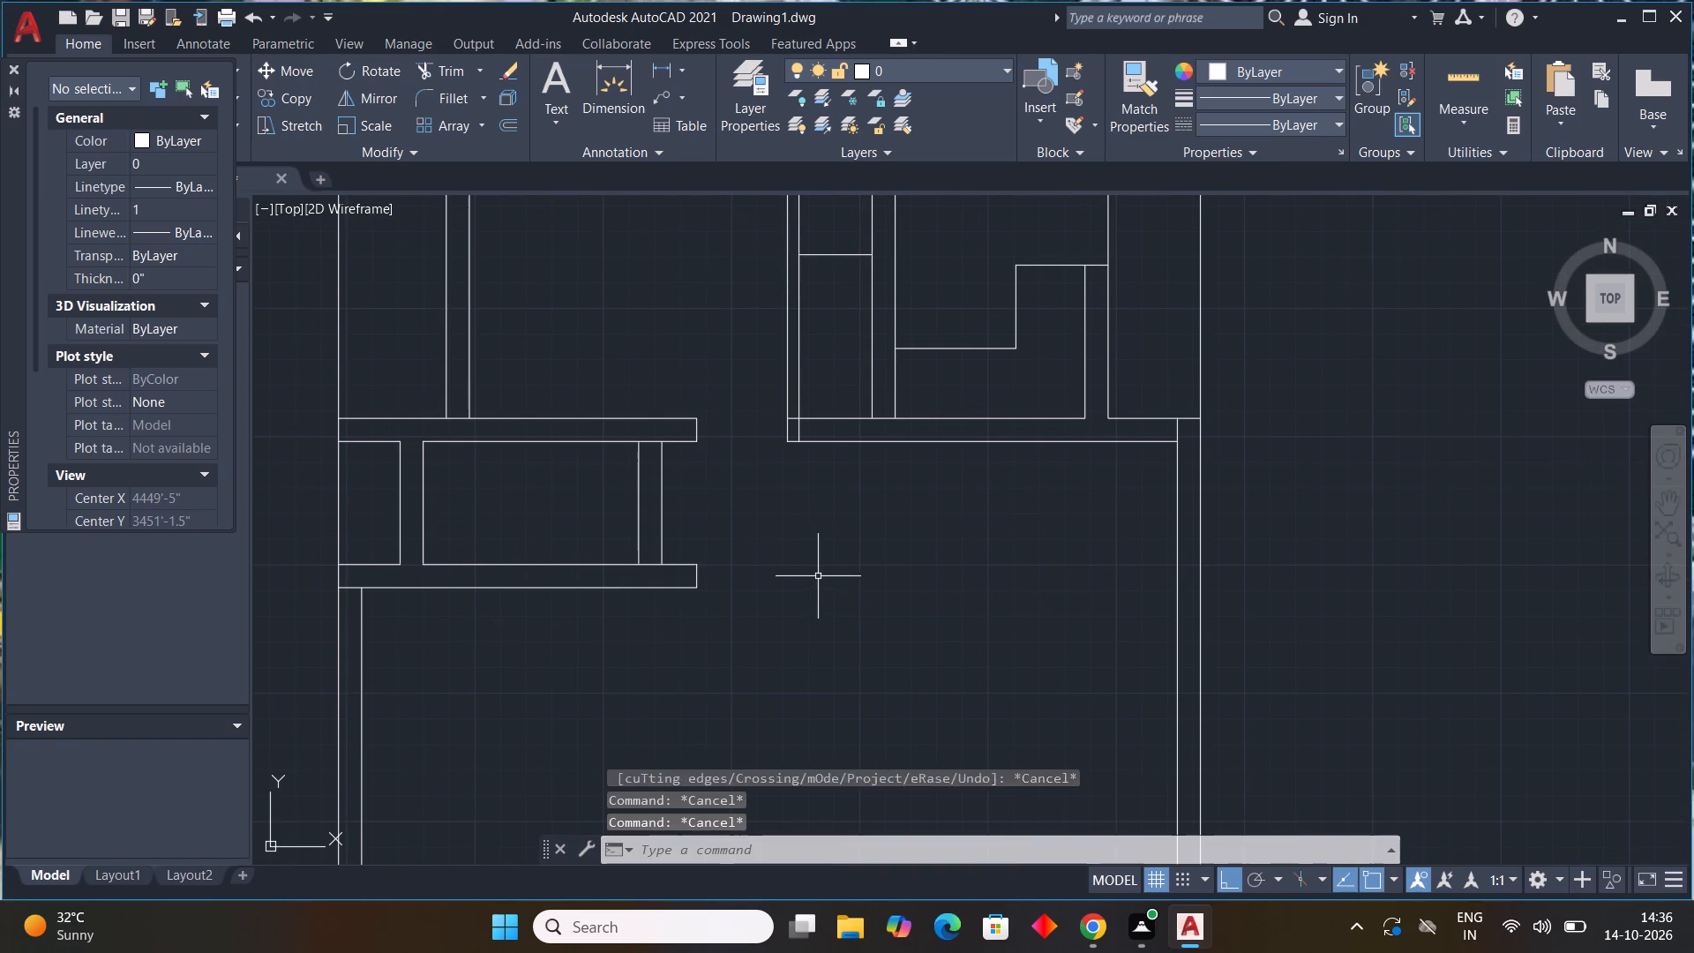
Stretch the left line of the 9" vertical wall right of the partition down to the lower line of the strip's top wall.
{"action": "middle_click_drag", "start_coordinate": [863, 488], "coordinate": [863, 649]}
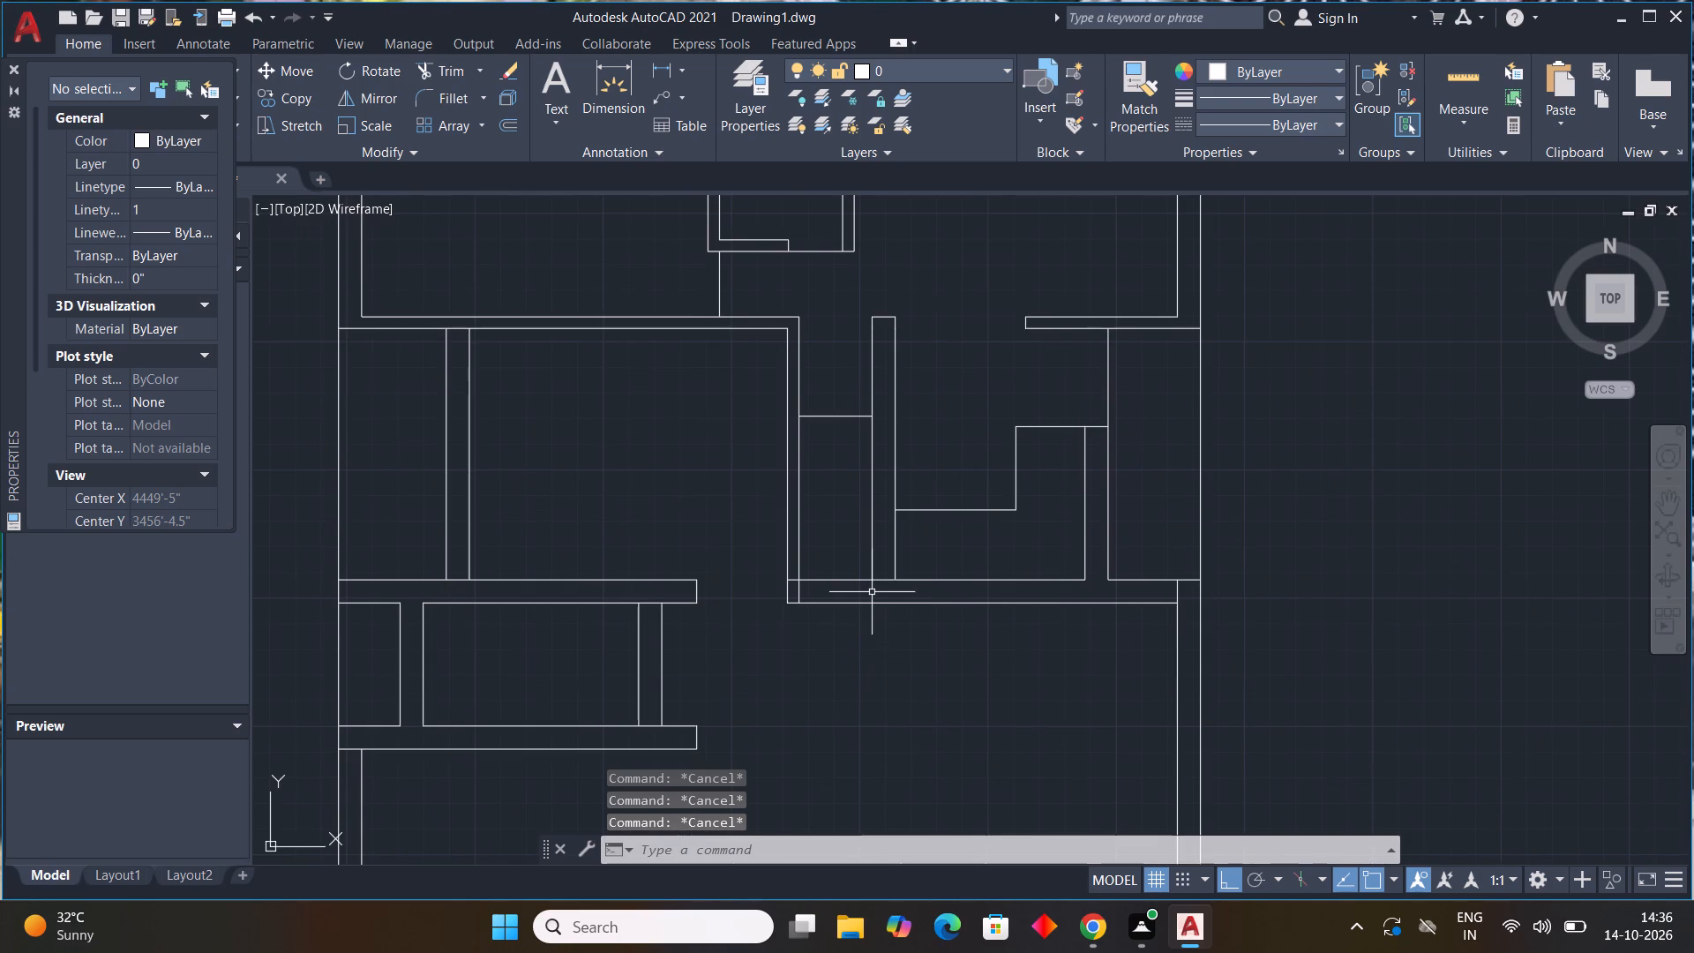
{"action": "left_click", "coordinate": [874, 547]}
{"action": "left_click", "coordinate": [870, 580]}
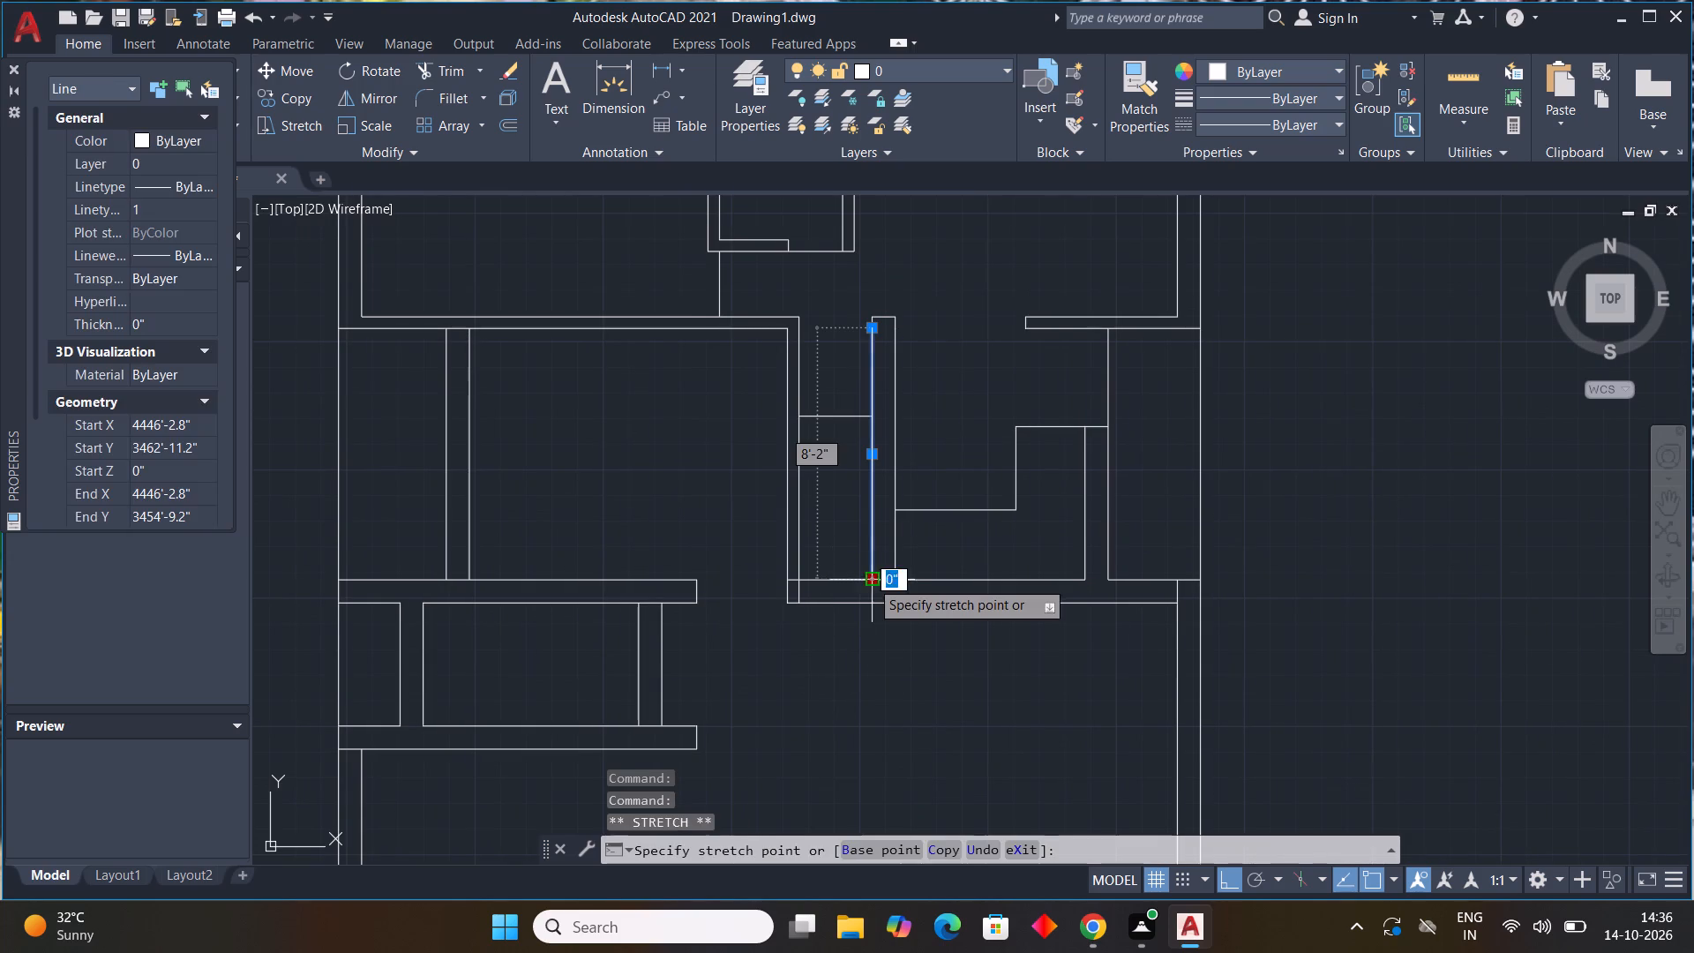
{"action": "left_click", "coordinate": [873, 599]}
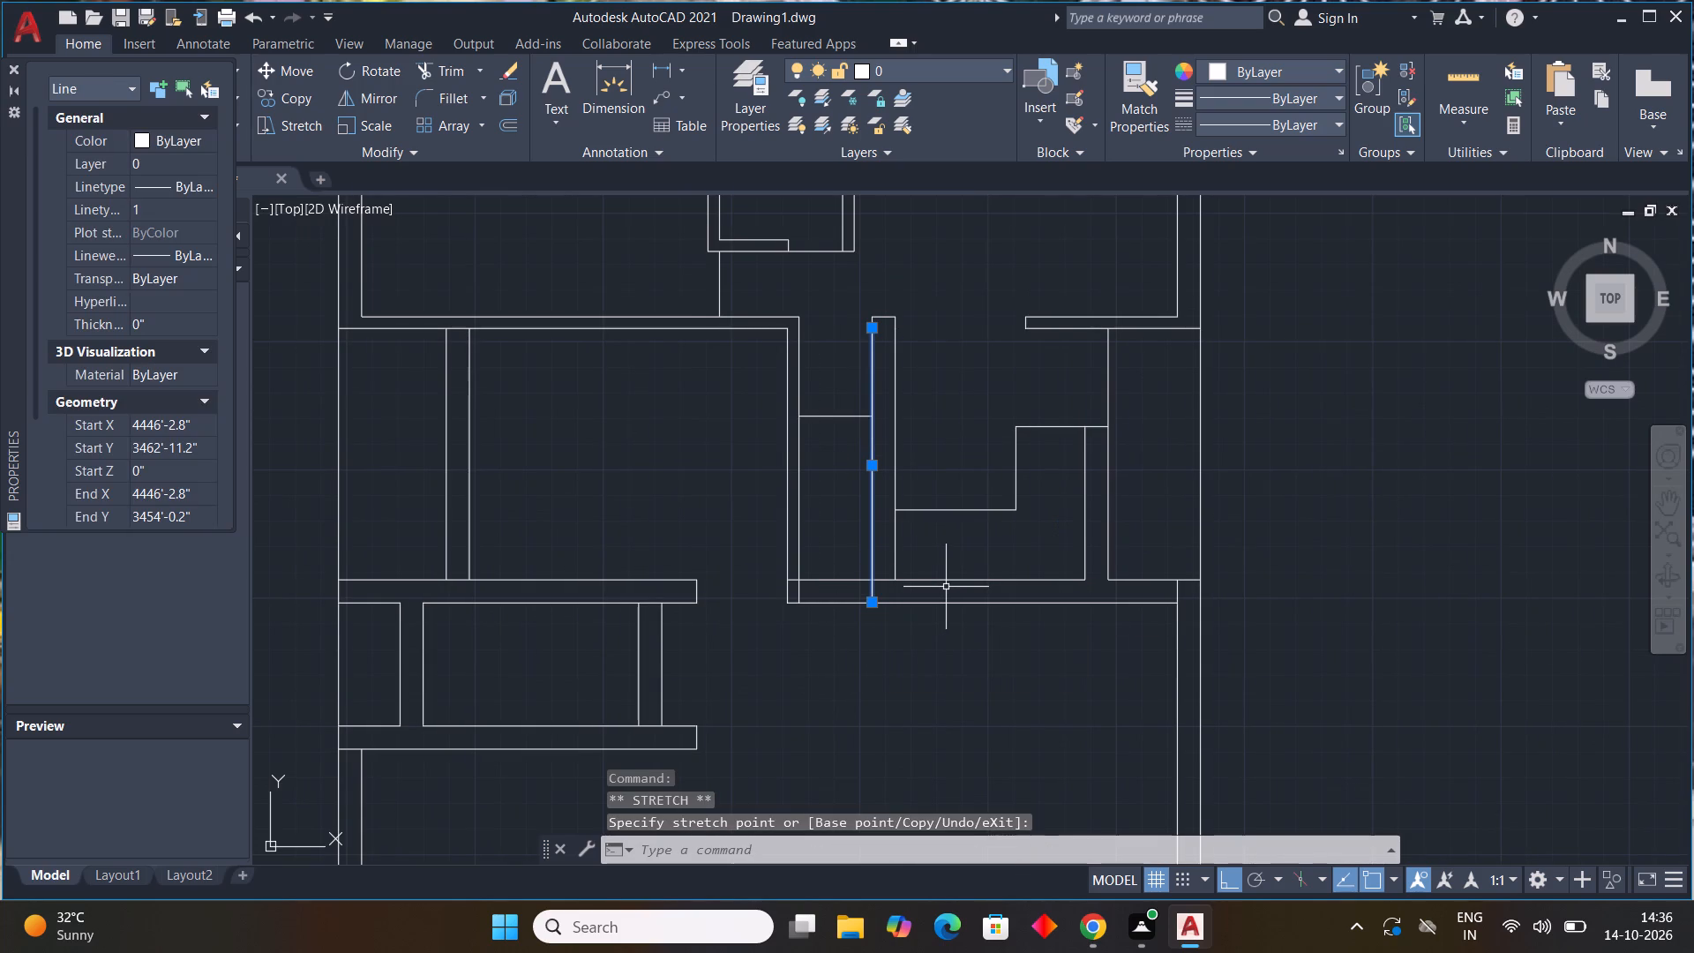
Trim away the strip's top wall between the partition and the 9" vertical wall, including the line crossing the partition's lower end.
{"action": "key", "text": "Escape"}
{"action": "key", "text": "t"}
{"action": "key", "text": "r"}
{"action": "key", "text": "space"}
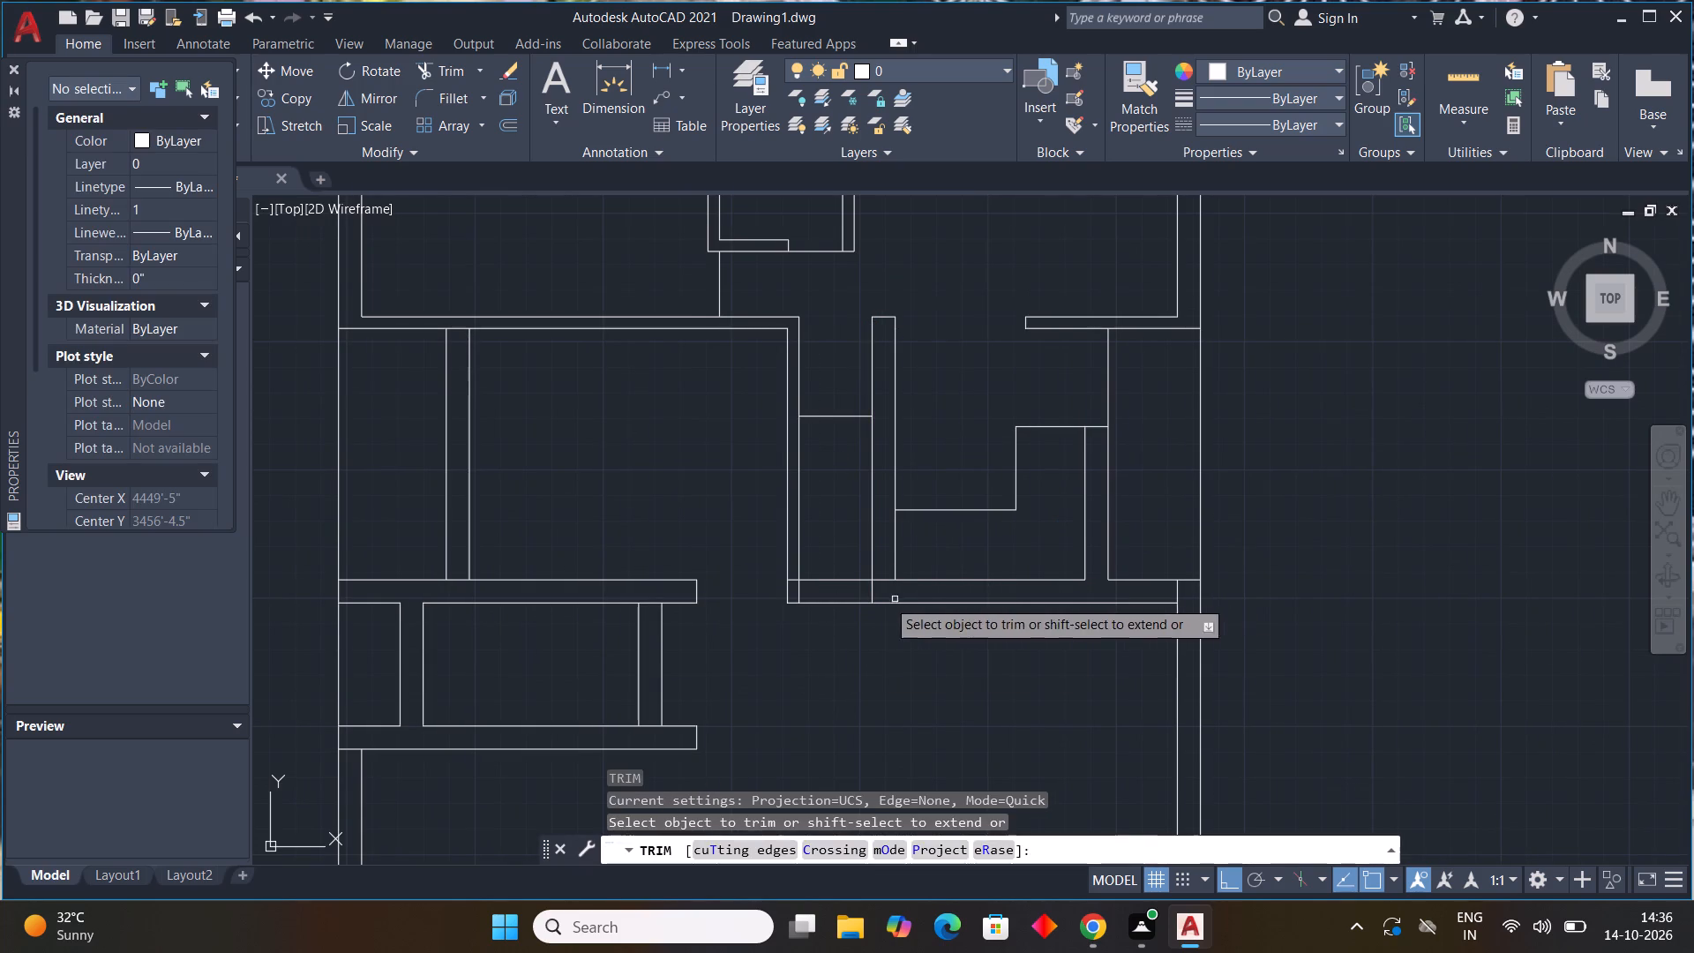
{"action": "left_click_drag", "start_coordinate": [836, 563], "coordinate": [830, 617]}
{"action": "scroll", "coordinate": [808, 590], "scroll_direction": "up", "scroll_amount": 2}
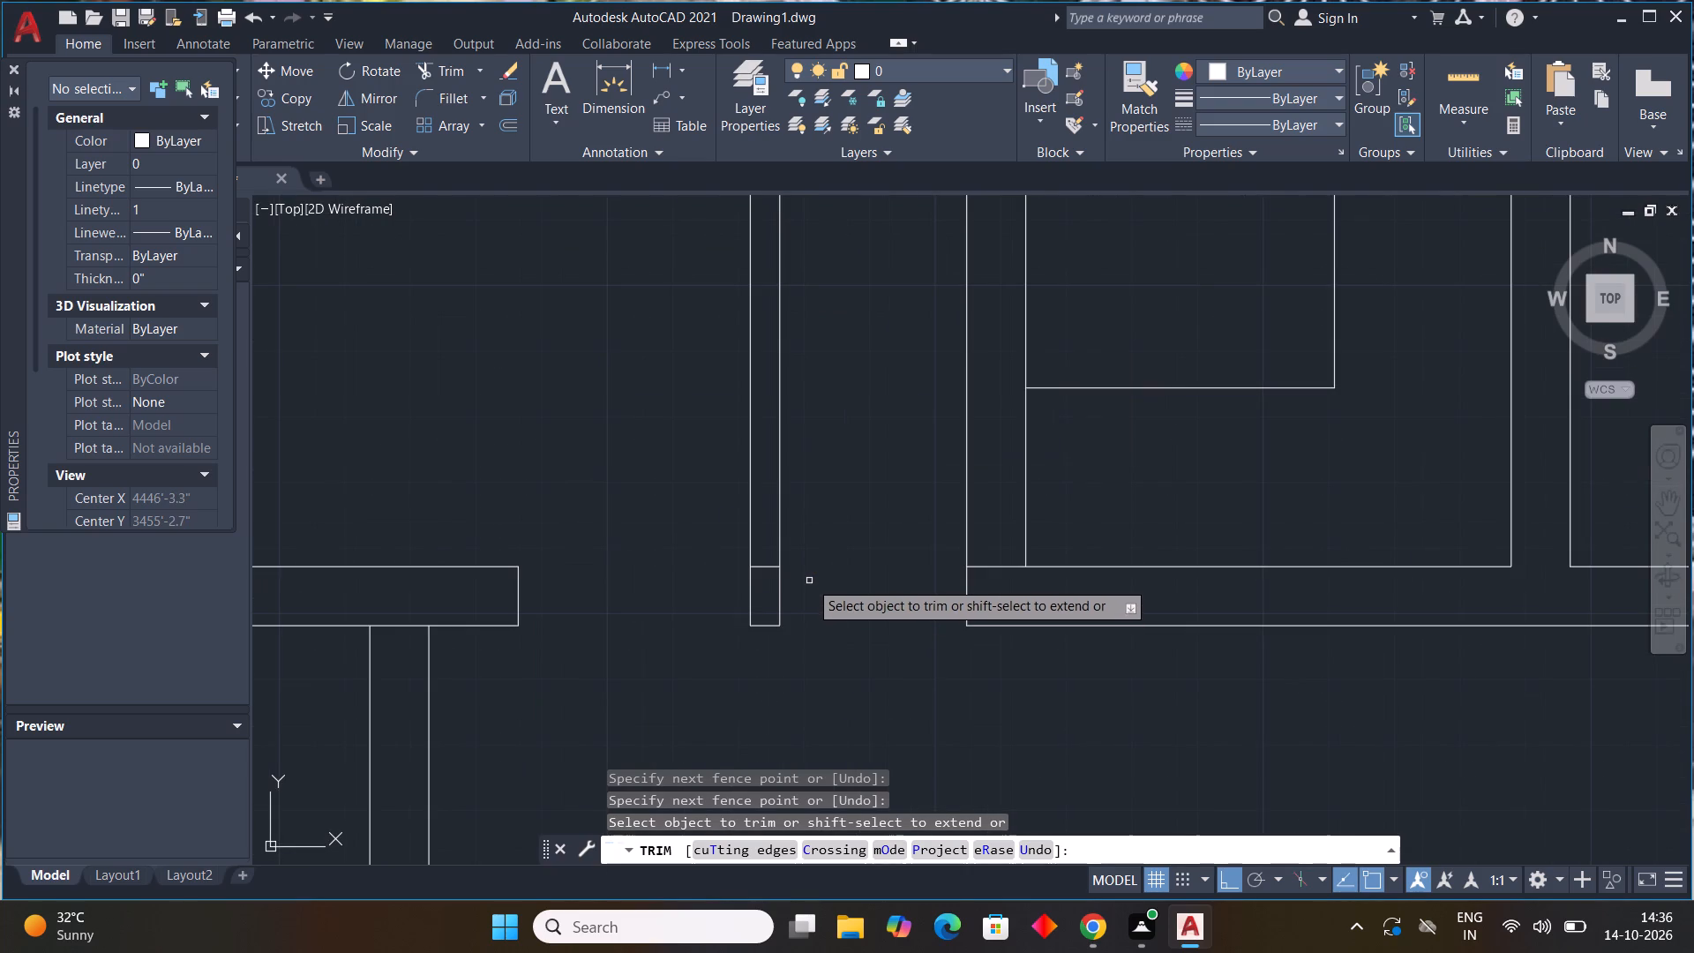
{"action": "left_click", "coordinate": [767, 566]}
Trim the leftover lines where the strip's top wall meets the 9" vertical wall and the right outer wall.
{"action": "scroll", "coordinate": [896, 686], "scroll_direction": "down", "scroll_amount": 5}
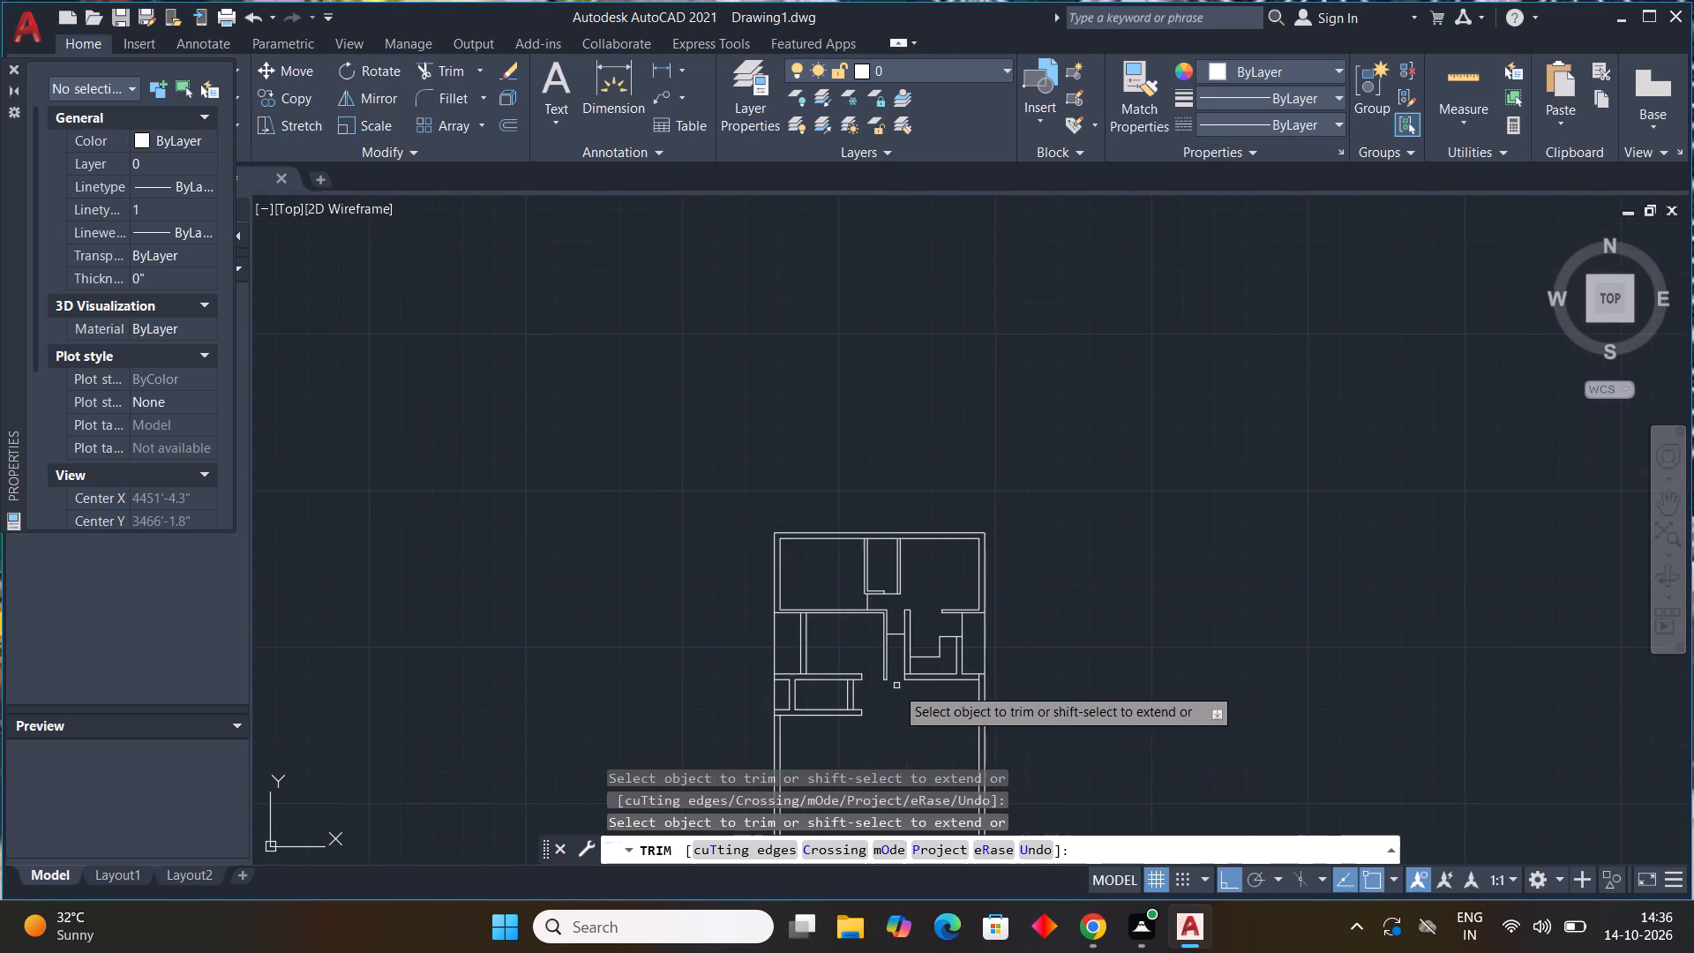
{"action": "middle_click_drag", "start_coordinate": [893, 727], "coordinate": [852, 642]}
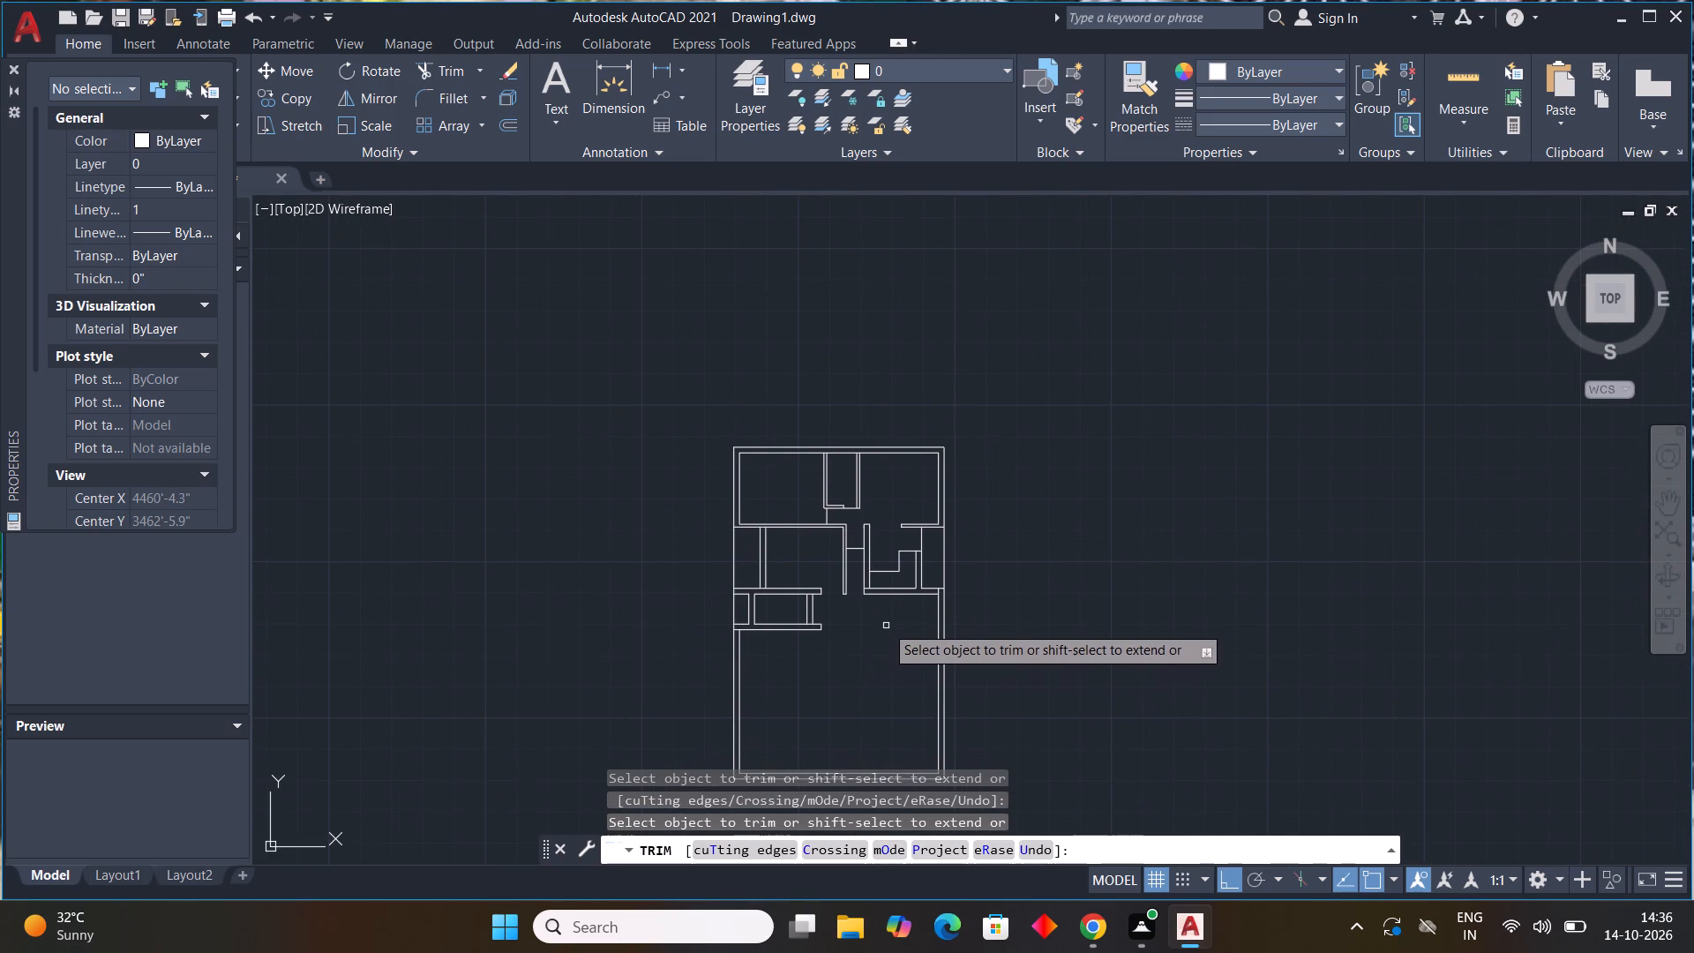
{"action": "scroll", "coordinate": [874, 582], "scroll_direction": "up", "scroll_amount": 3}
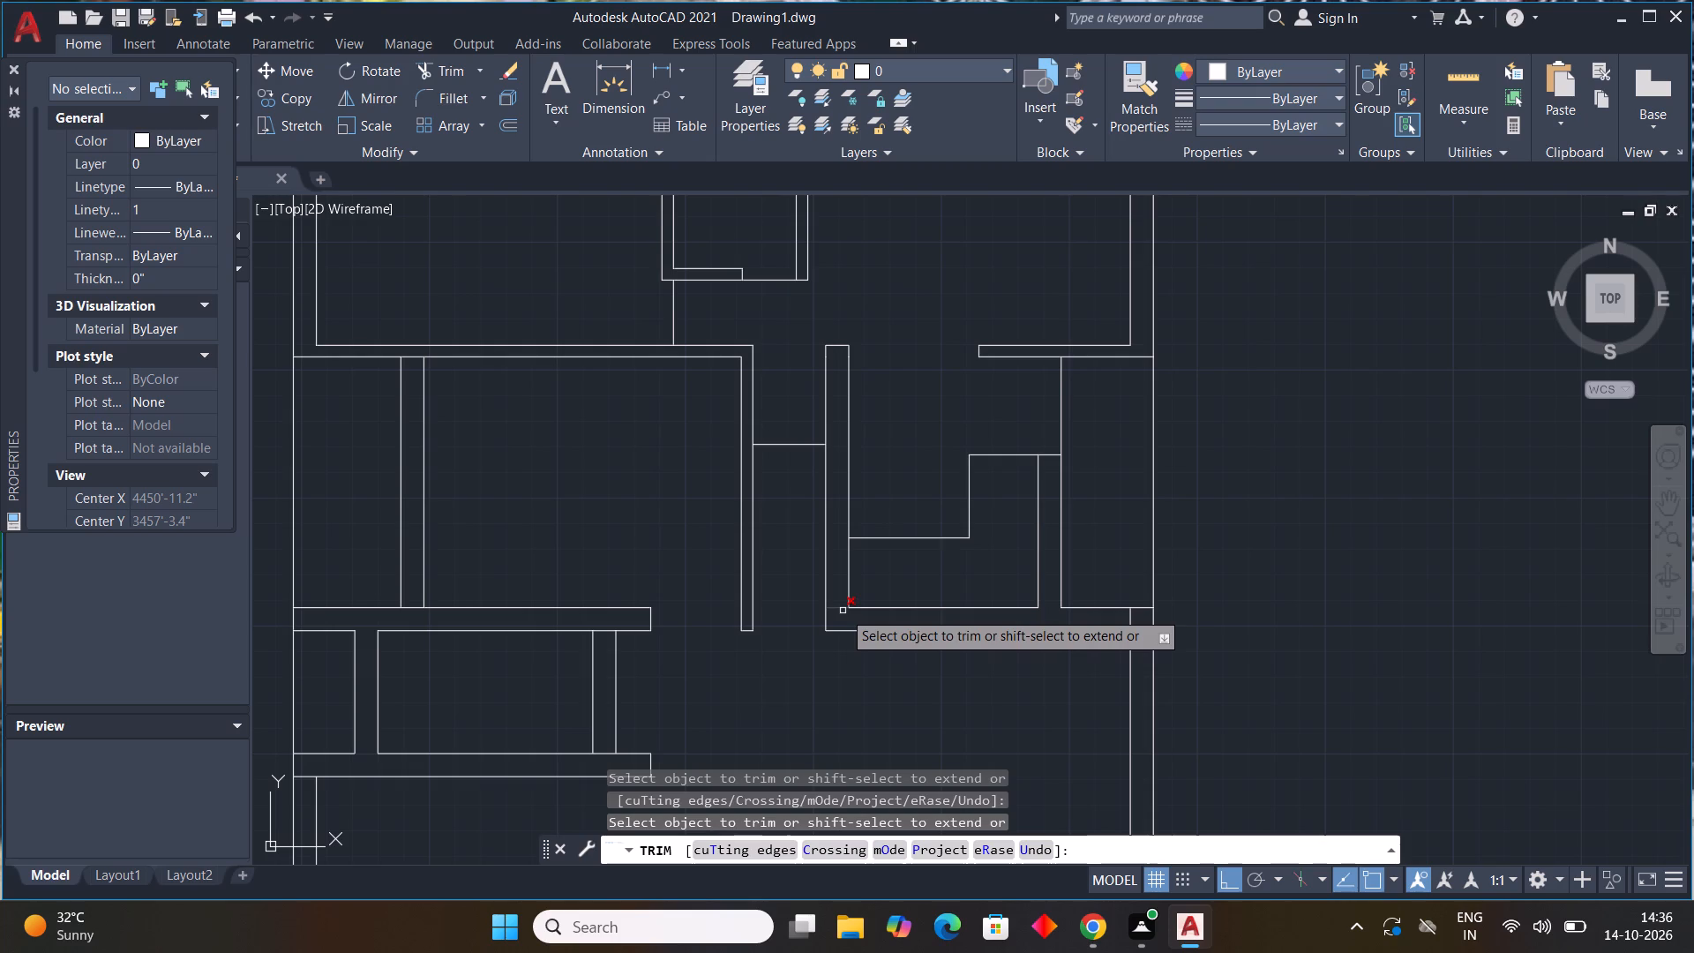
{"action": "left_click", "coordinate": [843, 611]}
{"action": "scroll", "coordinate": [981, 747], "scroll_direction": "down", "scroll_amount": 2}
{"action": "middle_click_drag", "start_coordinate": [972, 739], "coordinate": [956, 484]}
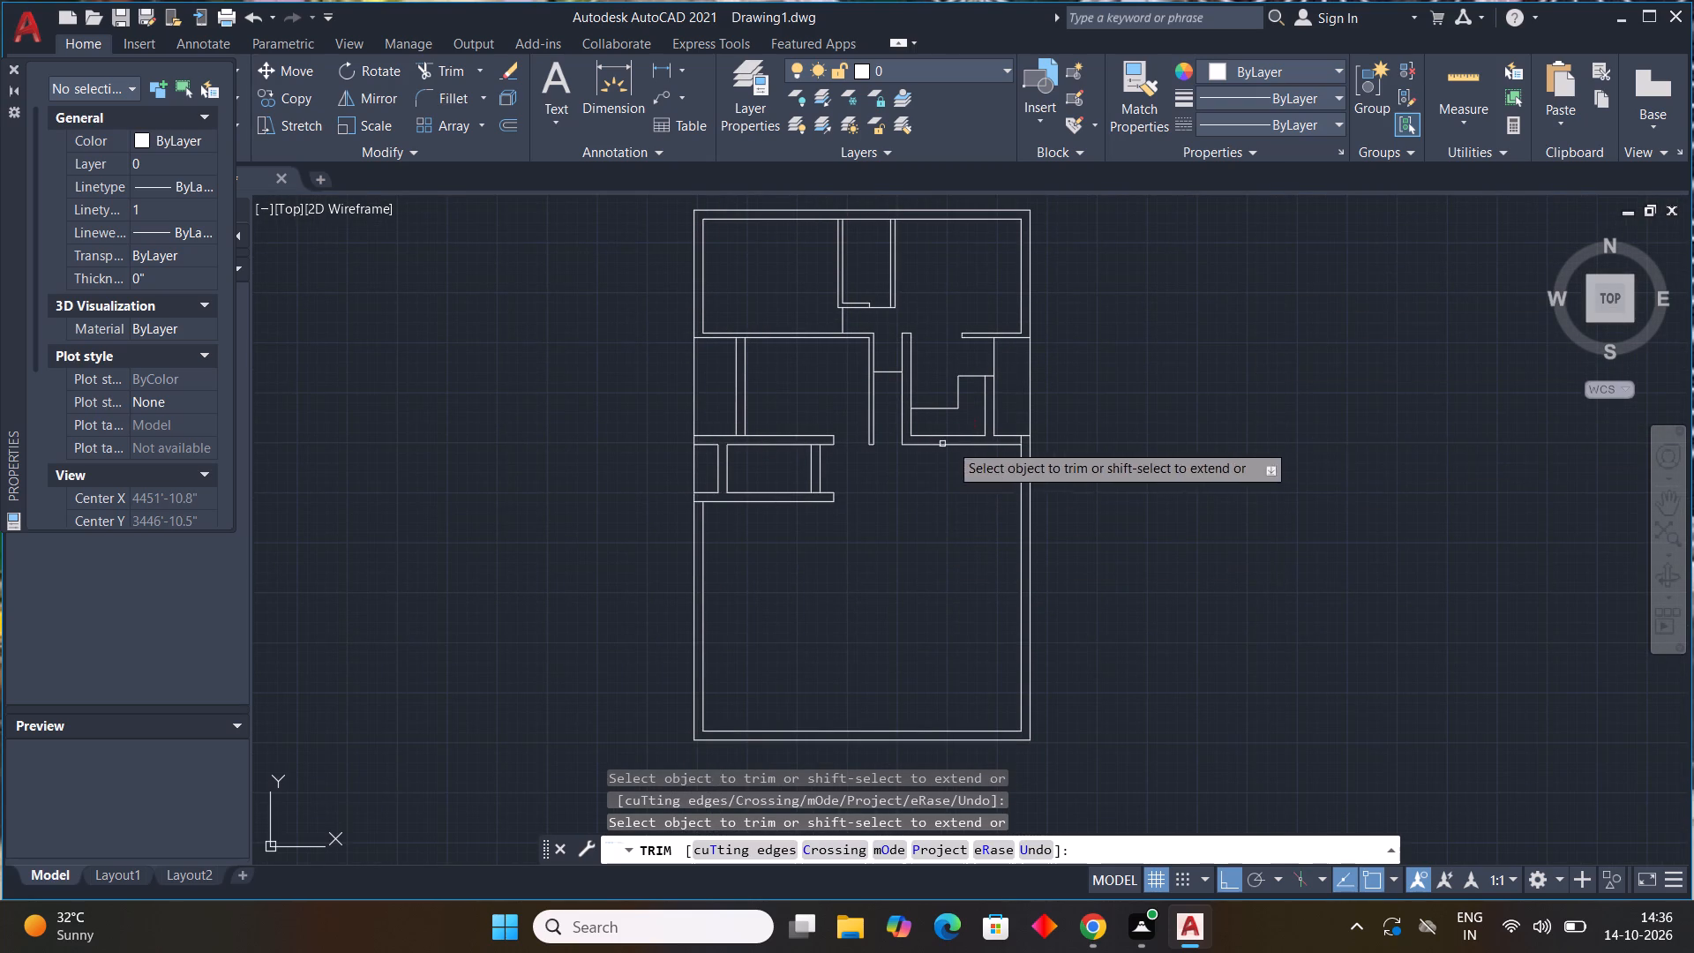
{"action": "scroll", "coordinate": [1026, 439], "scroll_direction": "up", "scroll_amount": 4}
{"action": "left_click", "coordinate": [1002, 432]}
{"action": "scroll", "coordinate": [1039, 434], "scroll_direction": "down", "scroll_amount": 3}
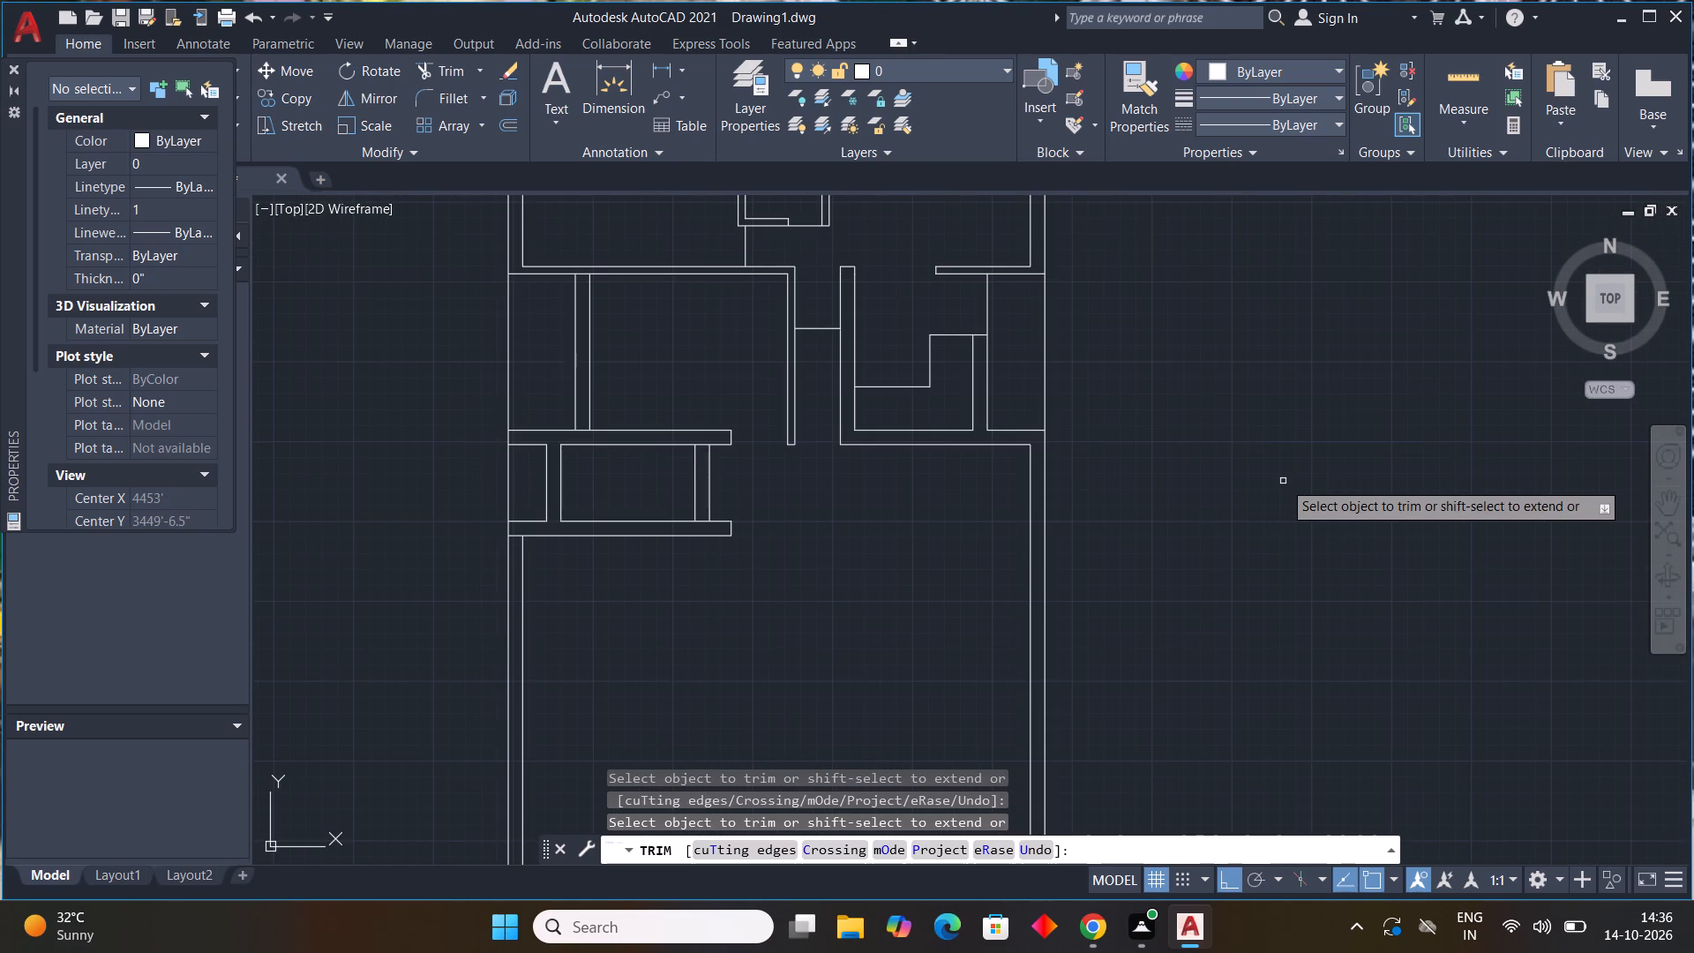
{"action": "key", "text": "Escape"}
{"action": "key", "text": "Escape"}
{"action": "key", "text": "Escape"}
{"action": "key", "text": "Escape"}
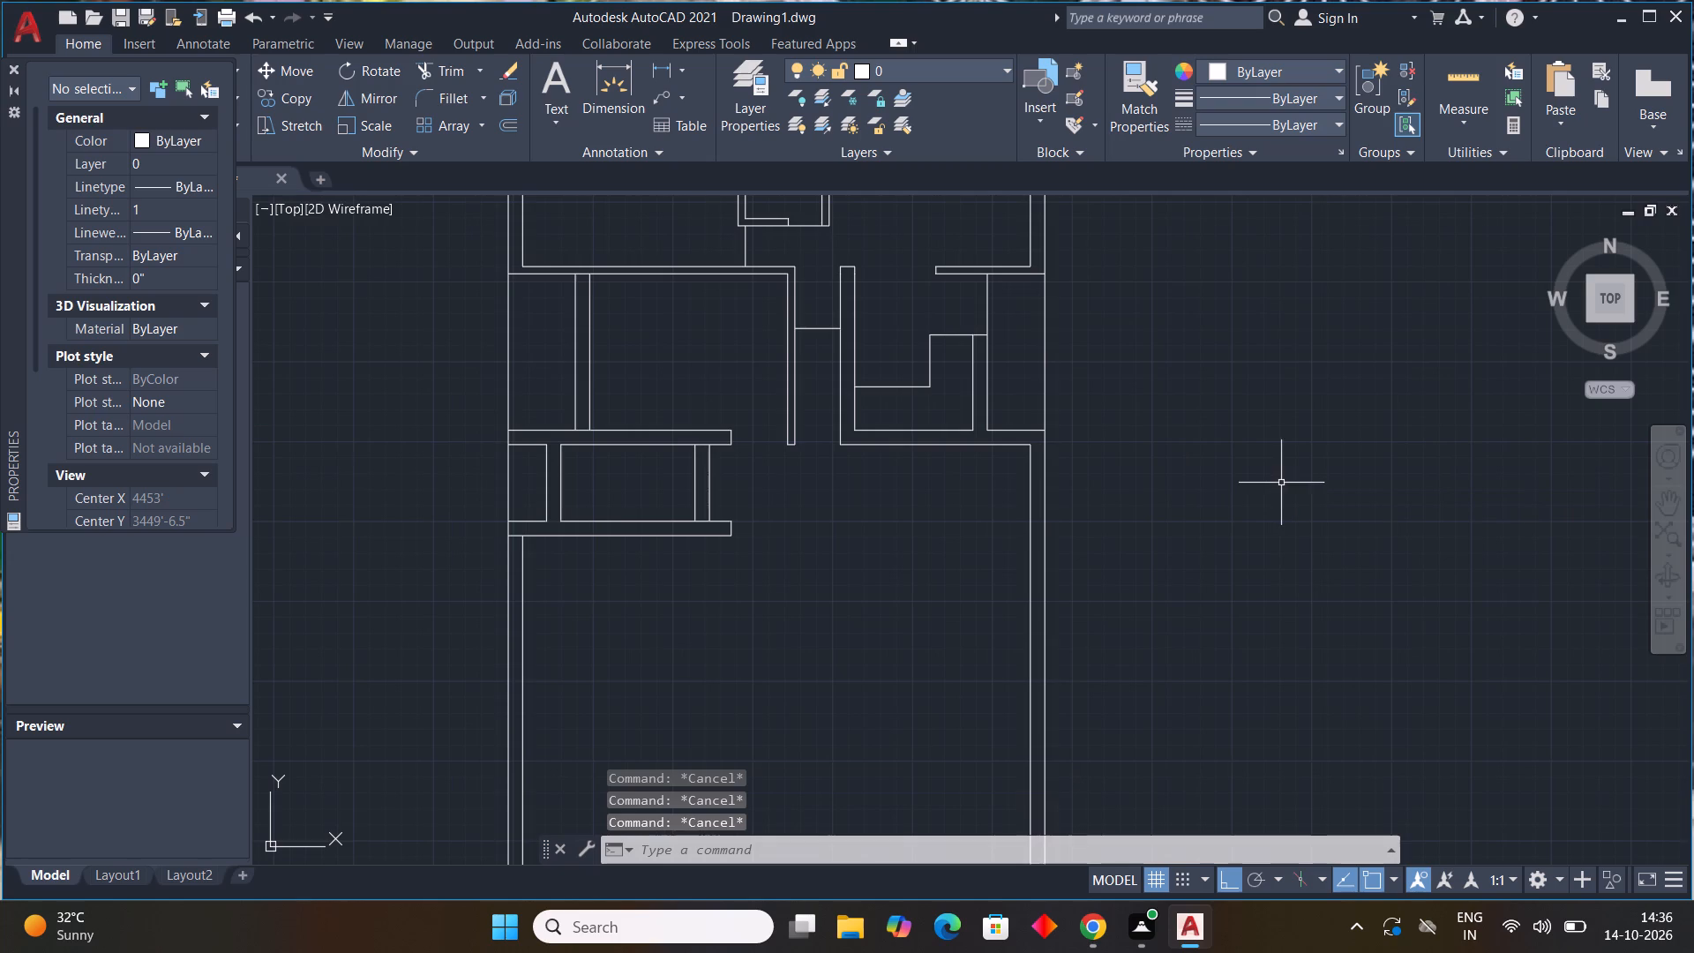
{"action": "key", "text": "Escape"}
{"action": "key", "text": "Escape"}
{"action": "key", "text": "Escape"}
{"action": "key", "text": "Escape"}
{"action": "key", "text": "Escape"}
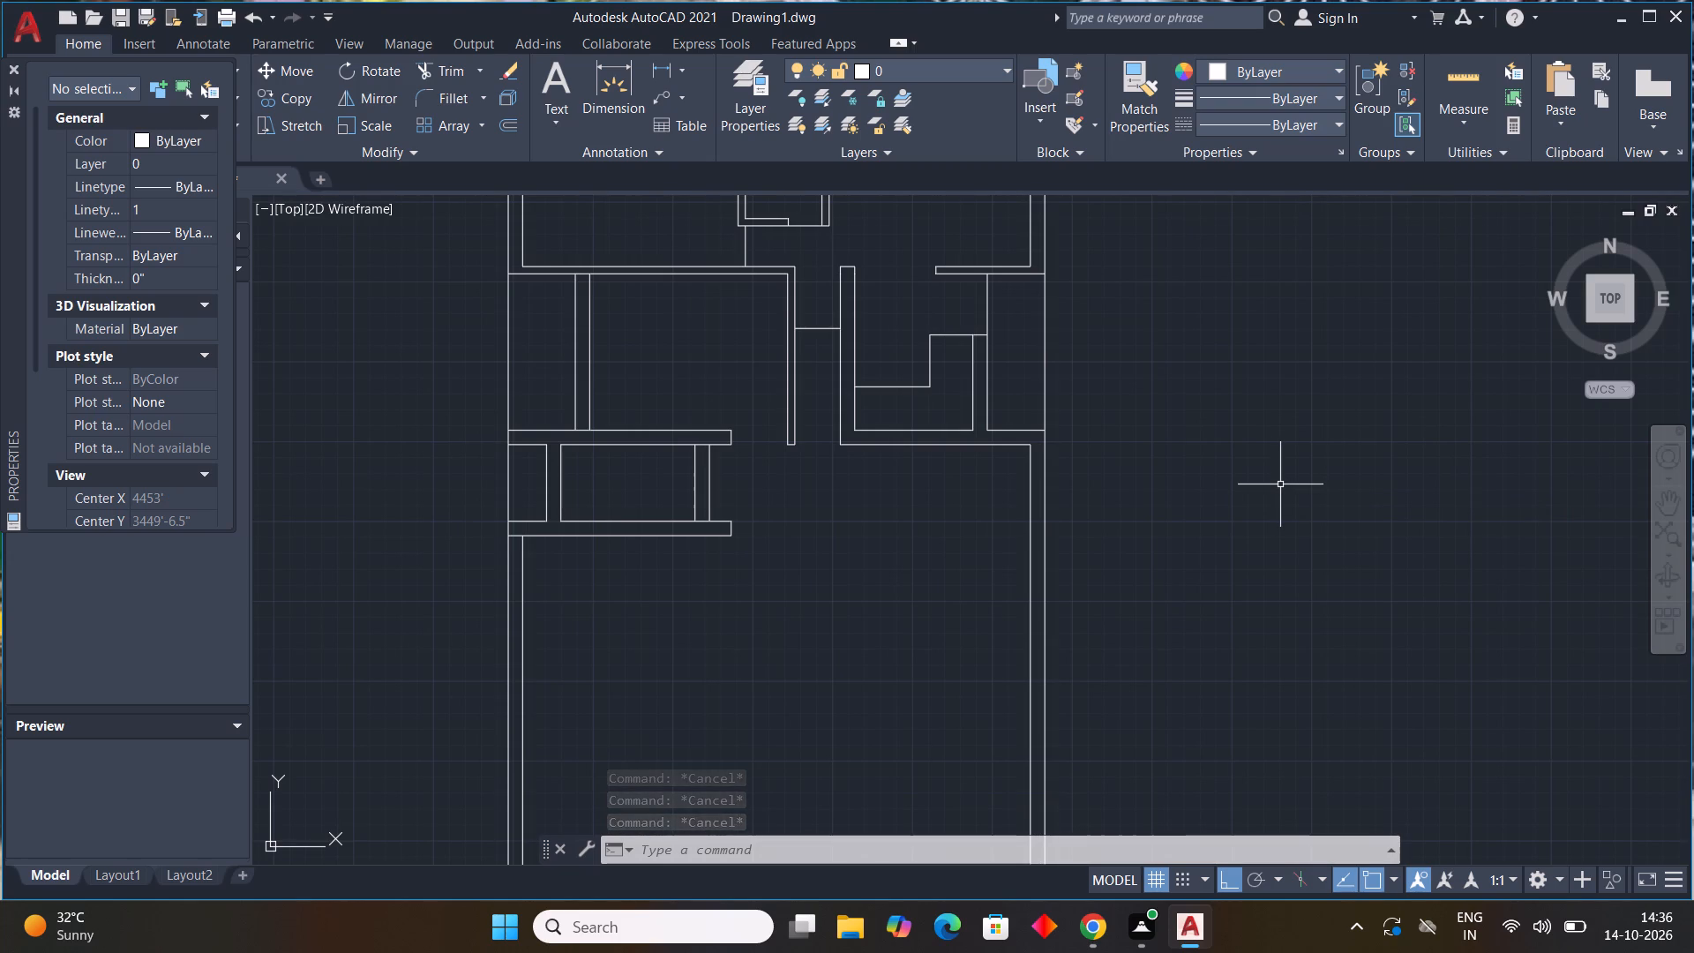
Offset the lower line of the strip's bottom wall 9' downward.
{"action": "scroll", "coordinate": [1280, 484], "scroll_direction": "down", "scroll_amount": 2}
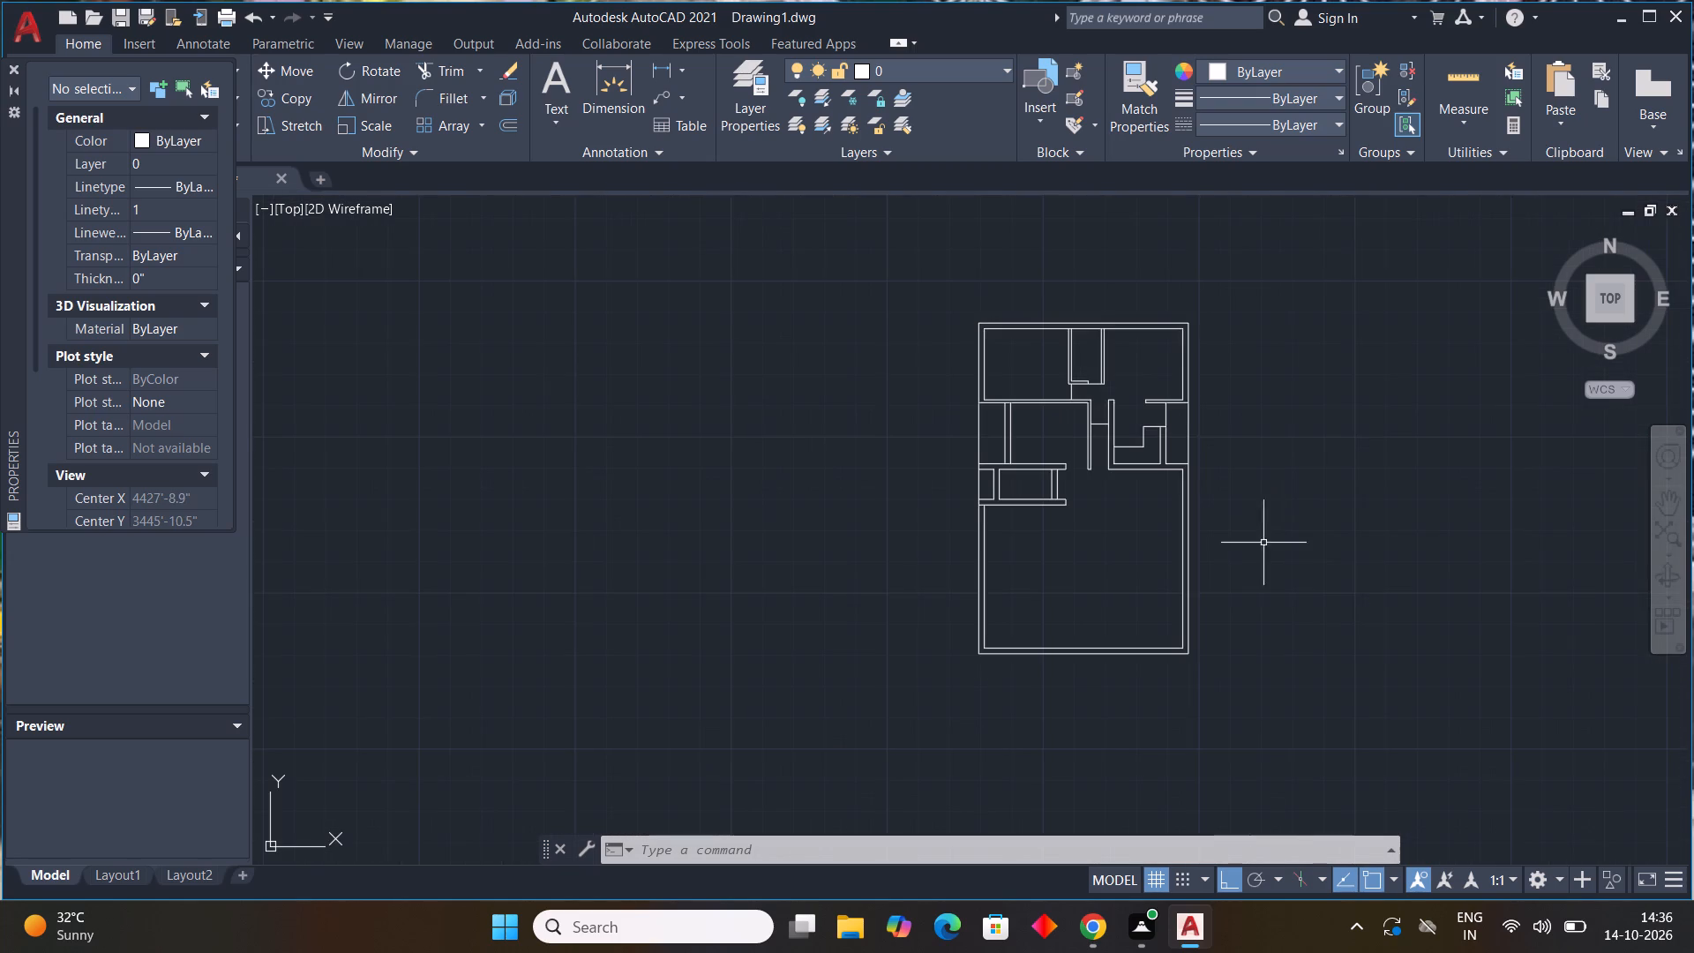
{"action": "middle_click_drag", "start_coordinate": [1267, 566], "coordinate": [1237, 515]}
{"action": "scroll", "coordinate": [1099, 574], "scroll_direction": "up", "scroll_amount": 1}
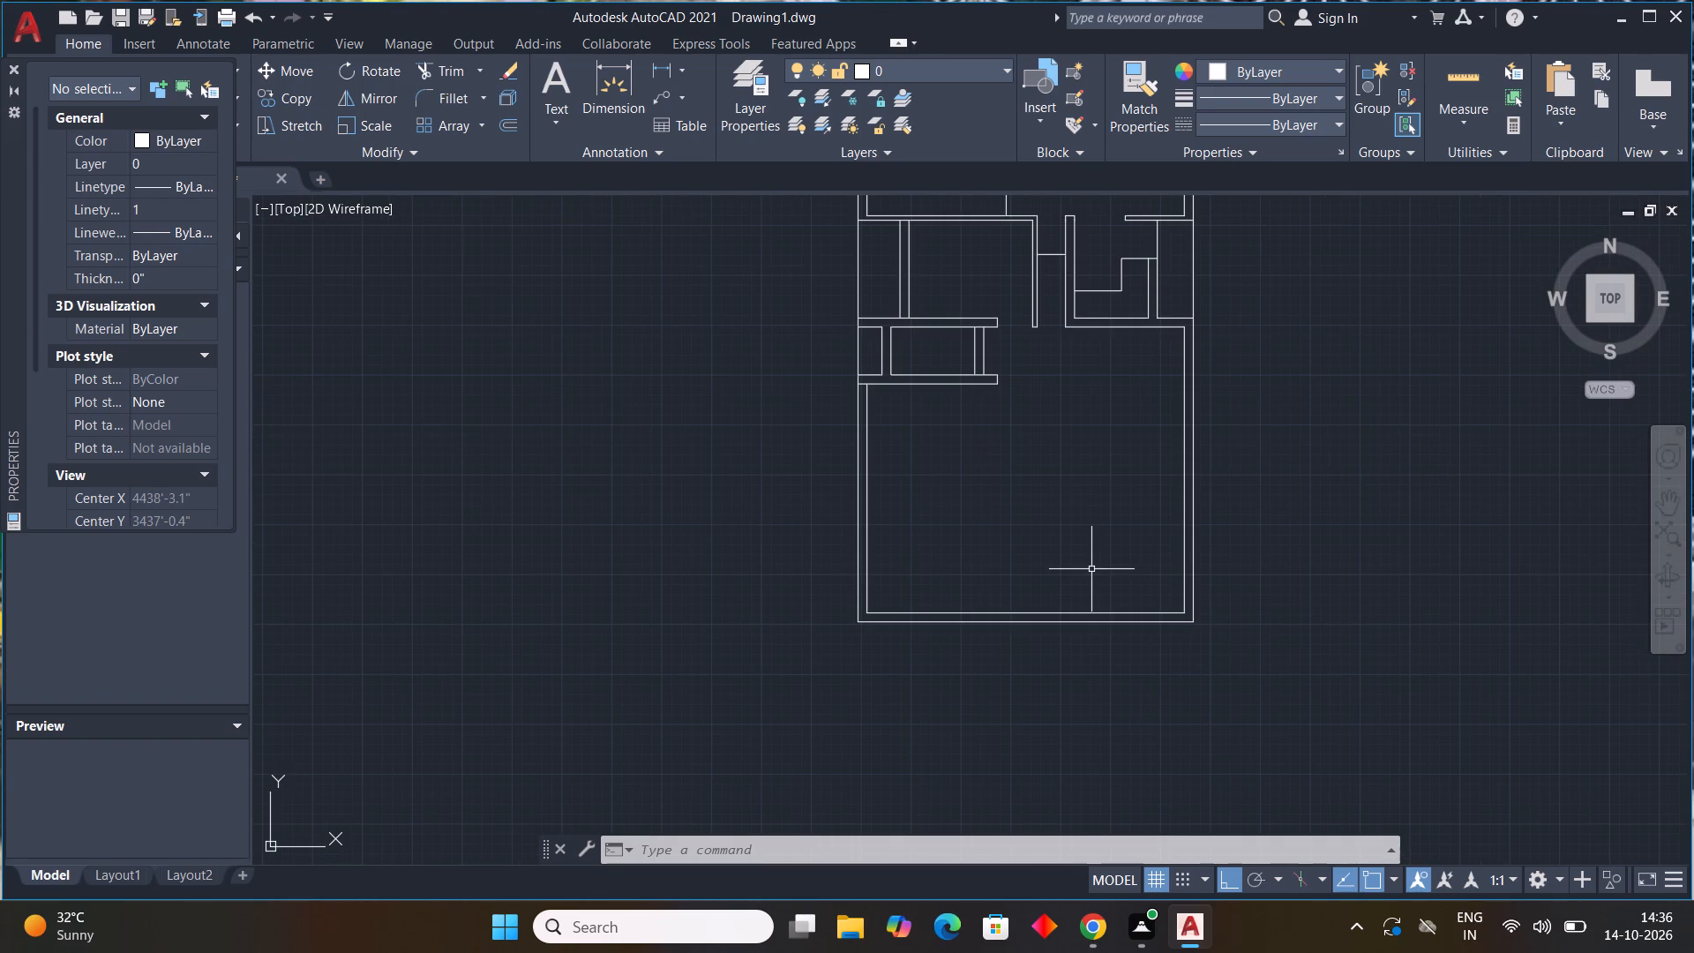
{"action": "type", "text": "off"}
{"action": "key", "text": "space"}
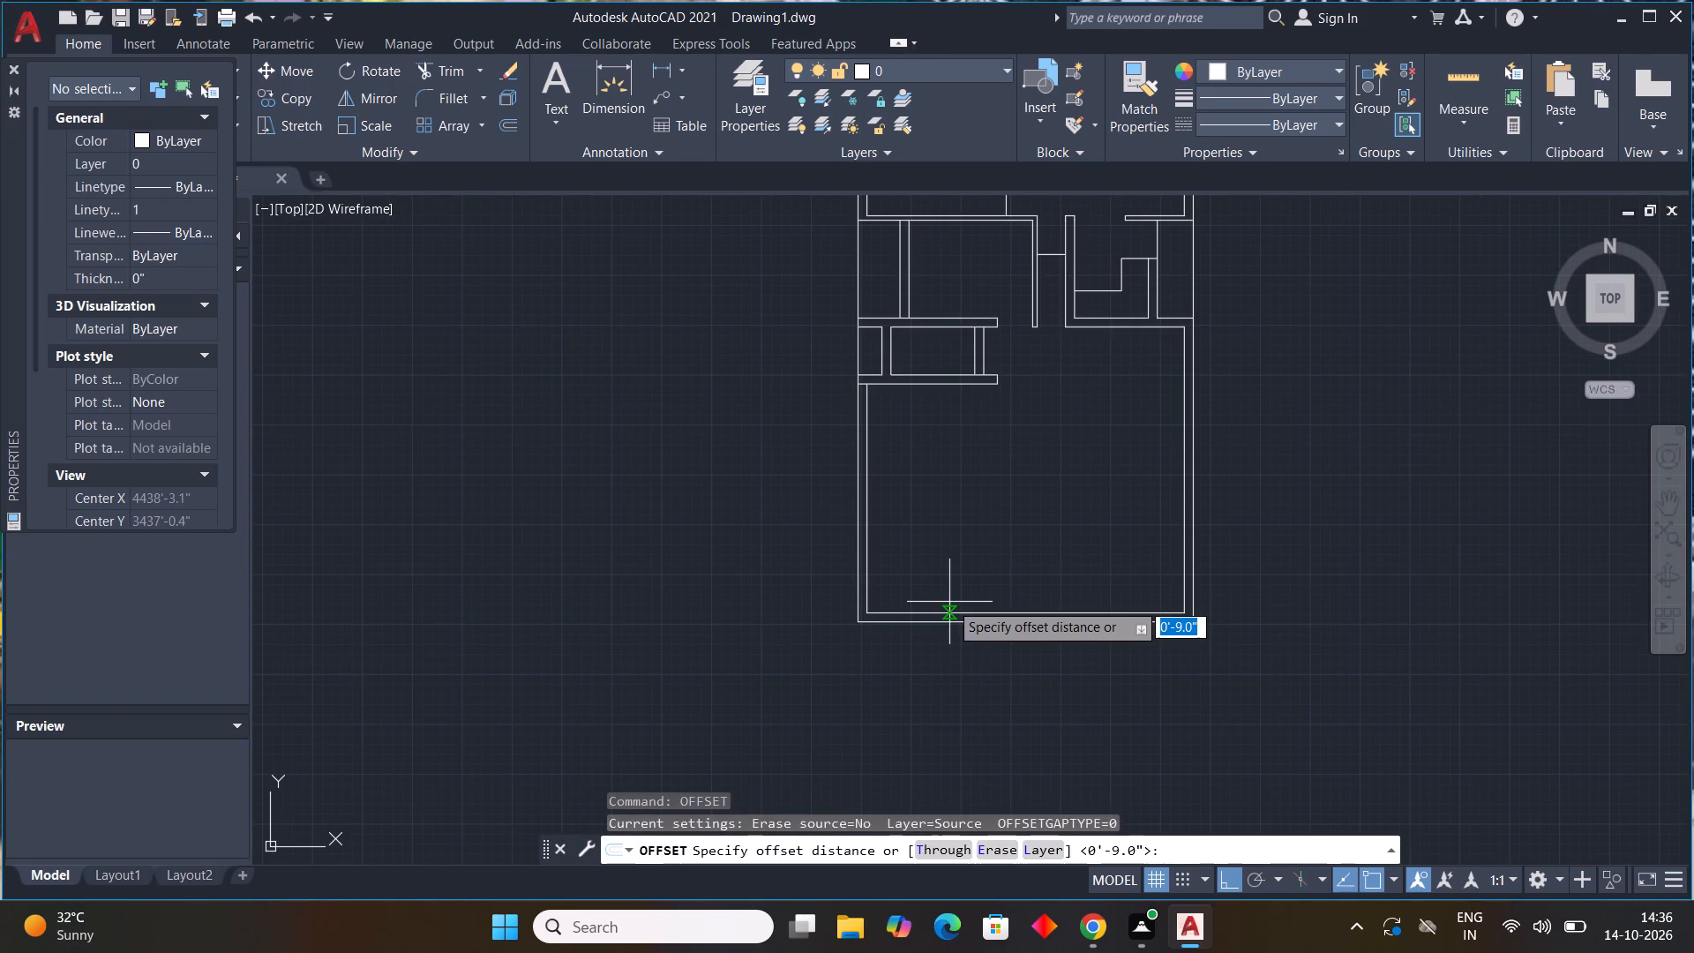
{"action": "type", "text": "9'"}
{"action": "key", "text": "Return"}
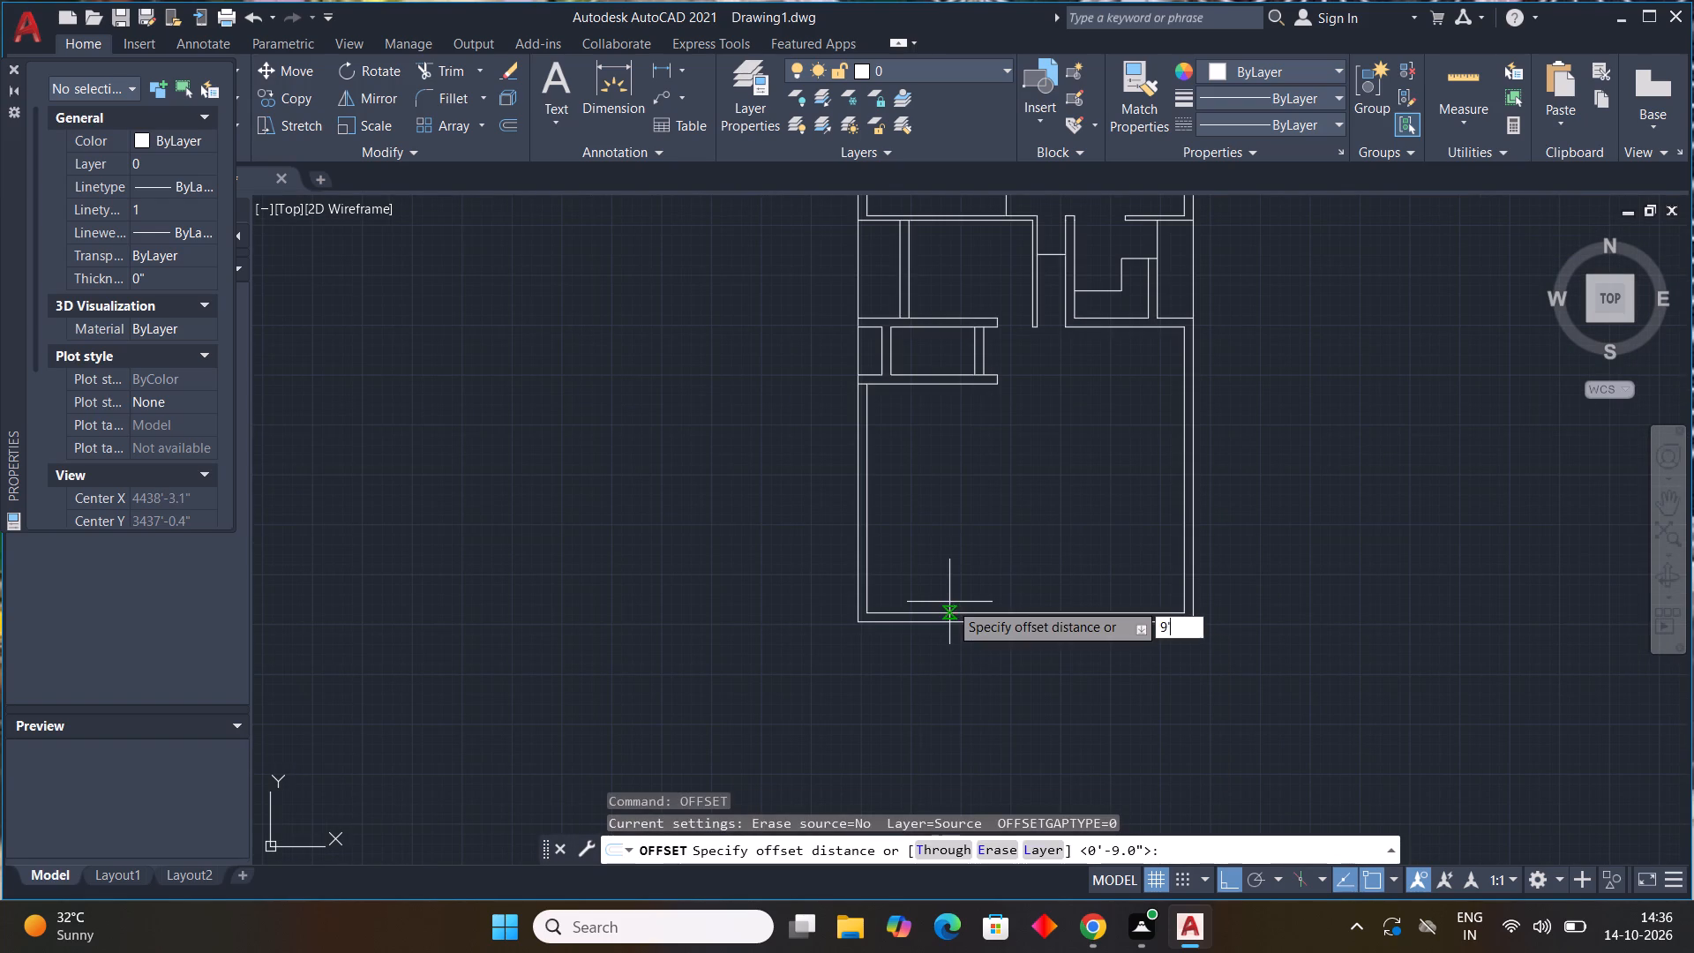
{"action": "left_click", "coordinate": [963, 384]}
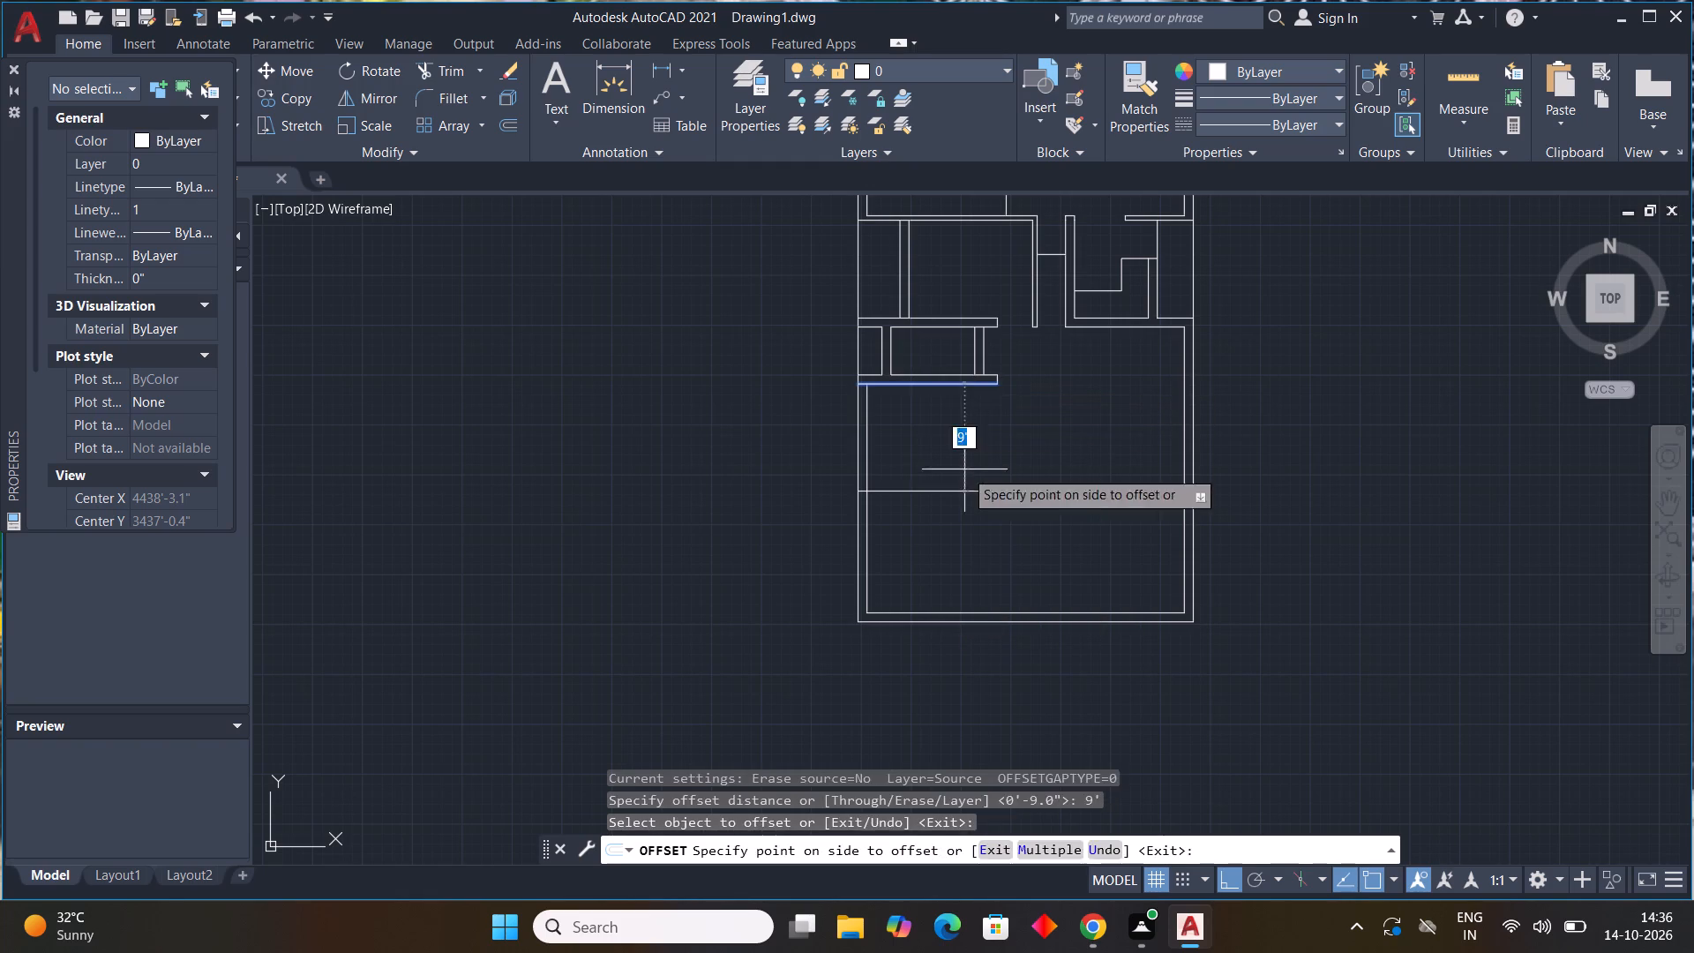
{"action": "left_click", "coordinate": [964, 474]}
{"action": "key", "text": "Escape"}
Offset the left outer wall's inner line below the strip 9' to the right.
{"action": "type", "text": "off"}
{"action": "key", "text": "space"}
{"action": "type", "text": "9'"}
{"action": "key", "text": "Return"}
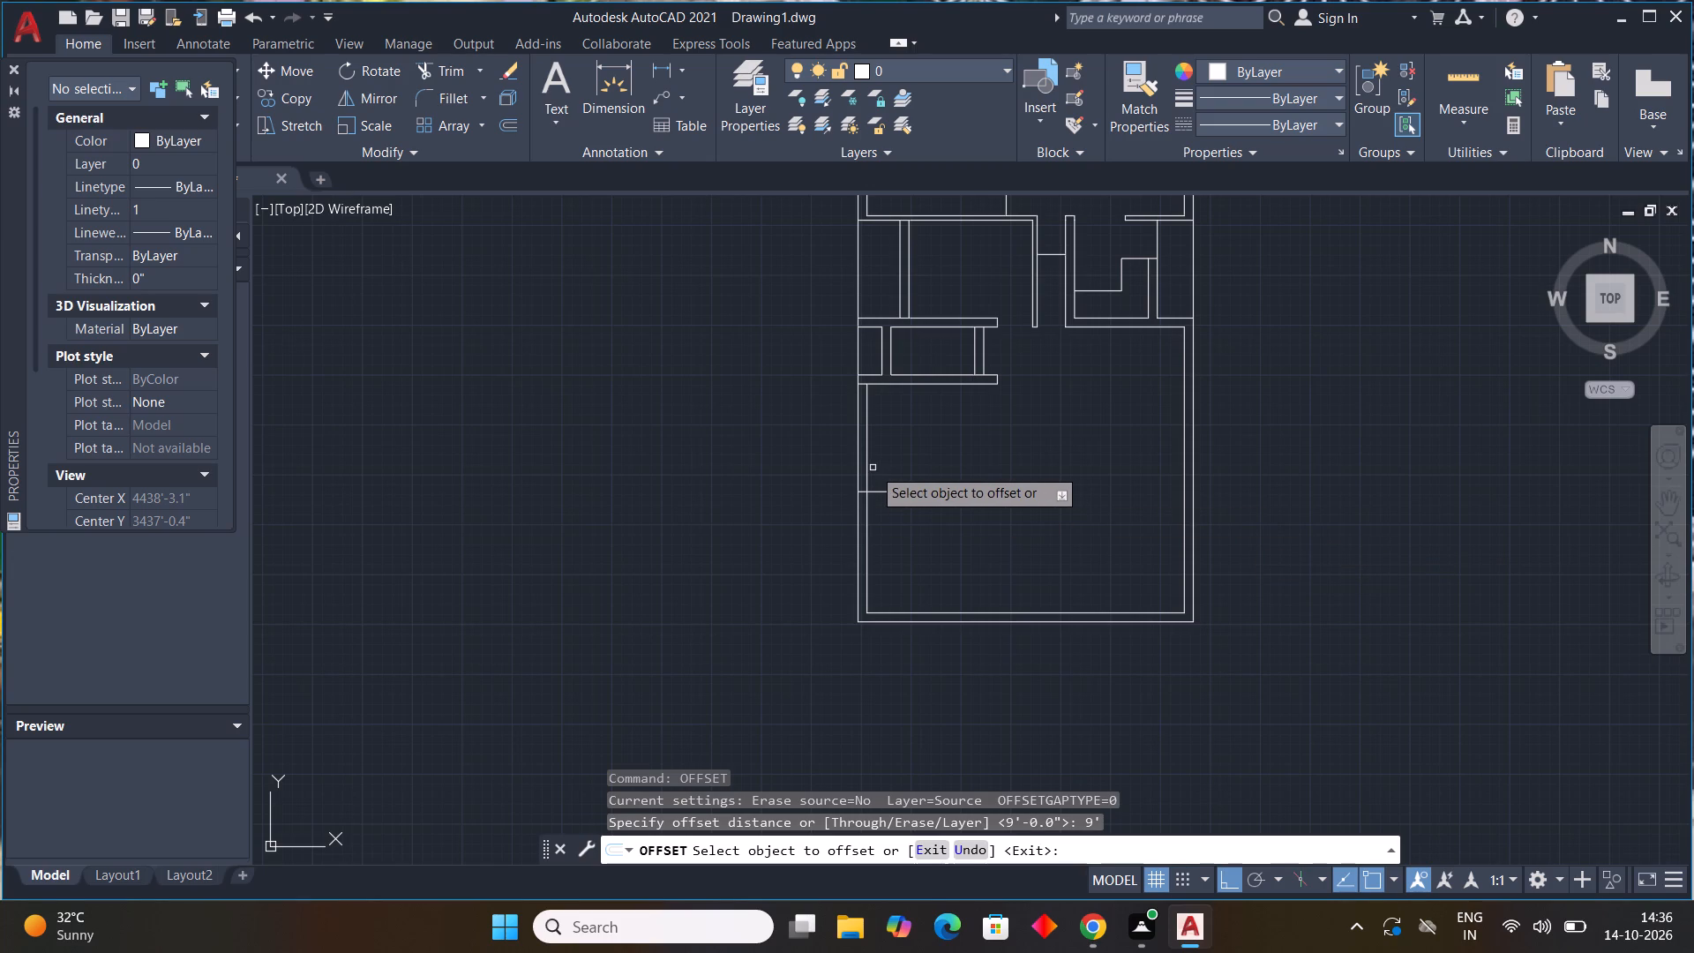
{"action": "left_click_drag", "start_coordinate": [865, 466], "coordinate": [879, 464]}
{"action": "left_click", "coordinate": [1013, 475]}
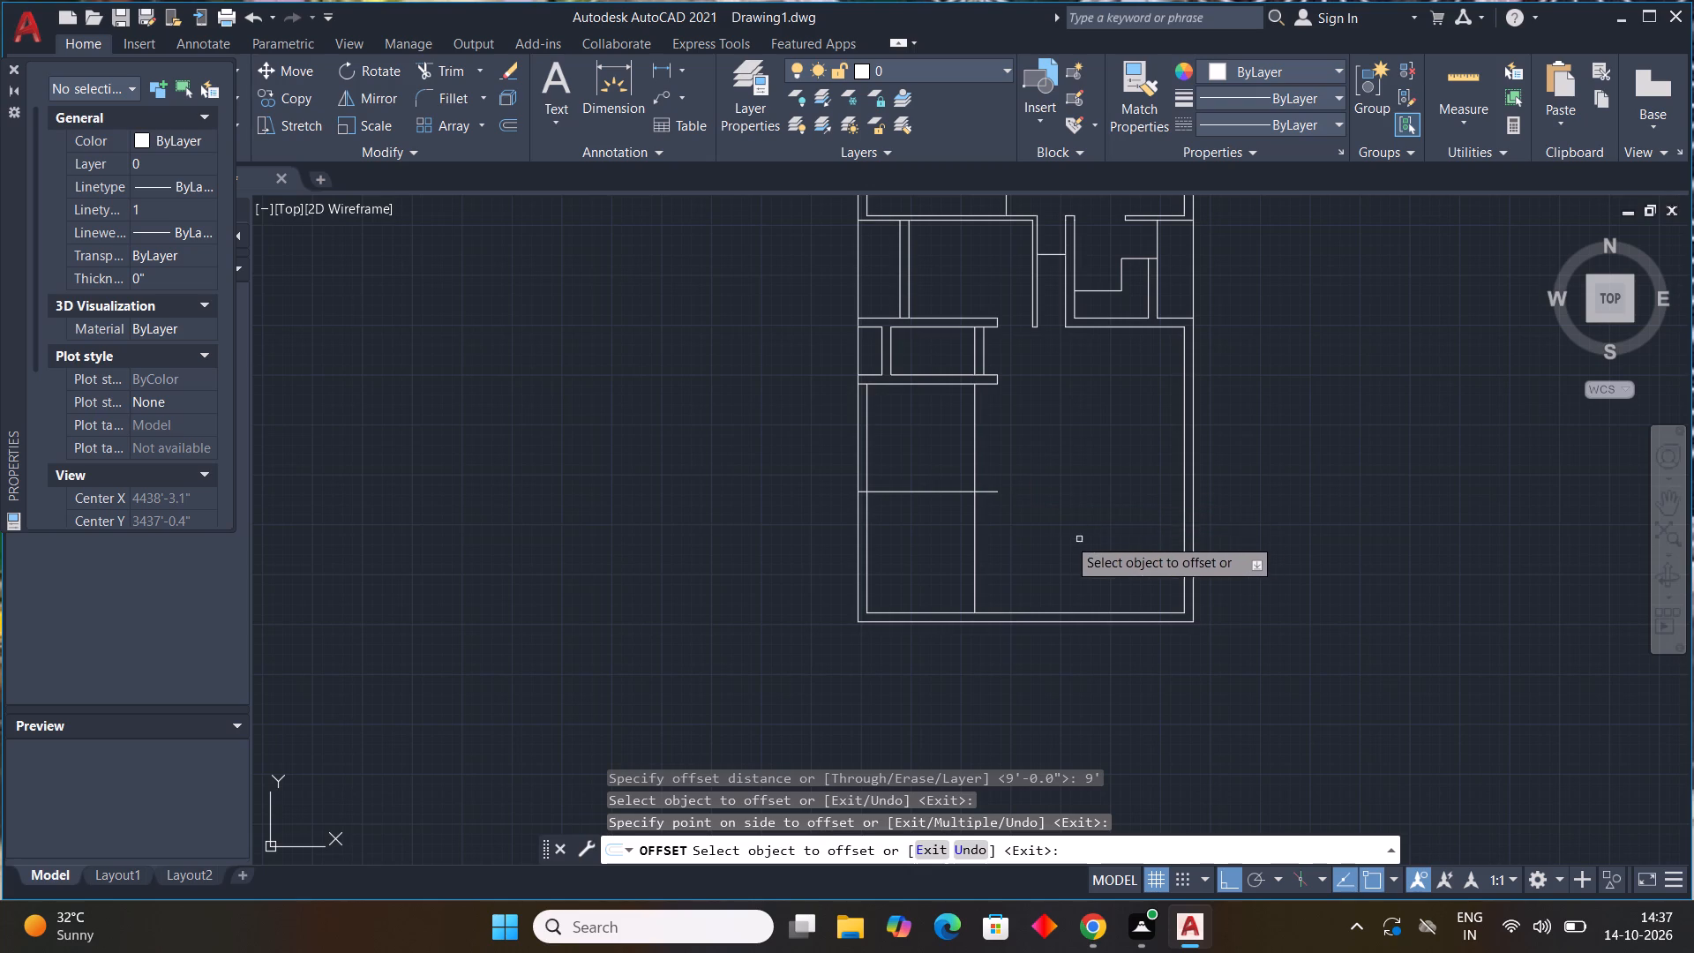
{"action": "key", "text": "Escape"}
Draw a horizontal line continuing the 9' offset line from its right end to just short of the right outer wall.
{"action": "scroll", "coordinate": [1050, 356], "scroll_direction": "down", "scroll_amount": 1}
{"action": "scroll", "coordinate": [1043, 333], "scroll_direction": "up", "scroll_amount": 1}
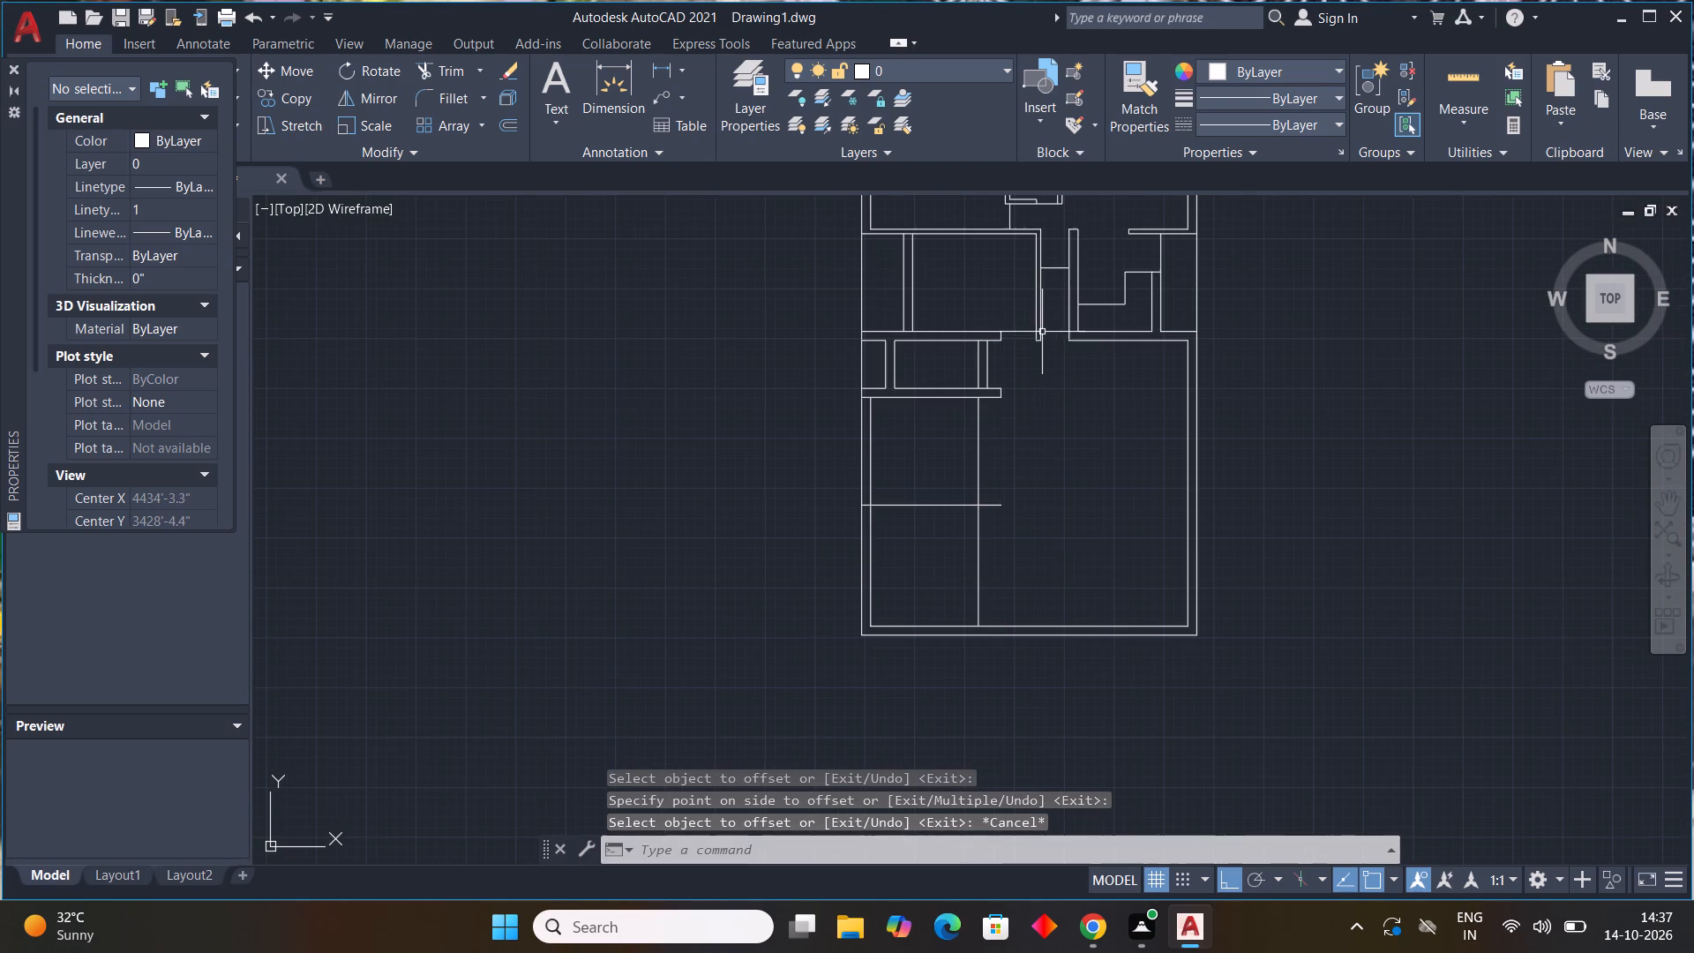
{"action": "type", "text": "l"}
{"action": "key", "text": "space"}
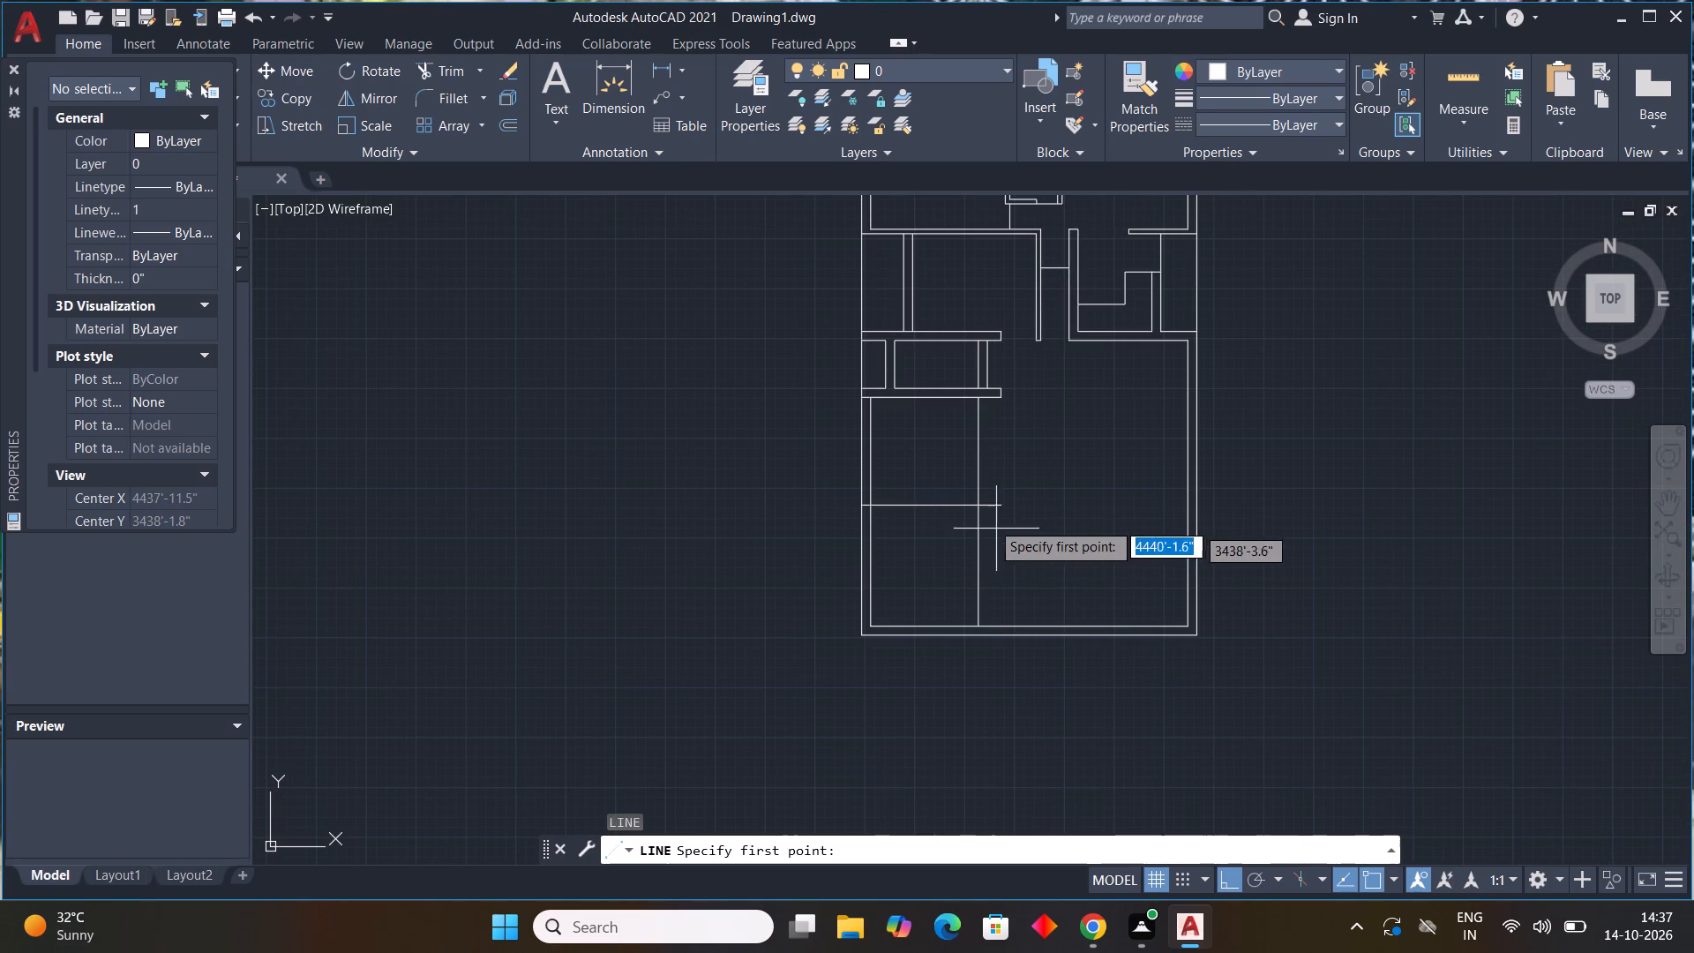
{"action": "left_click_drag", "start_coordinate": [997, 511], "coordinate": [1039, 510]}
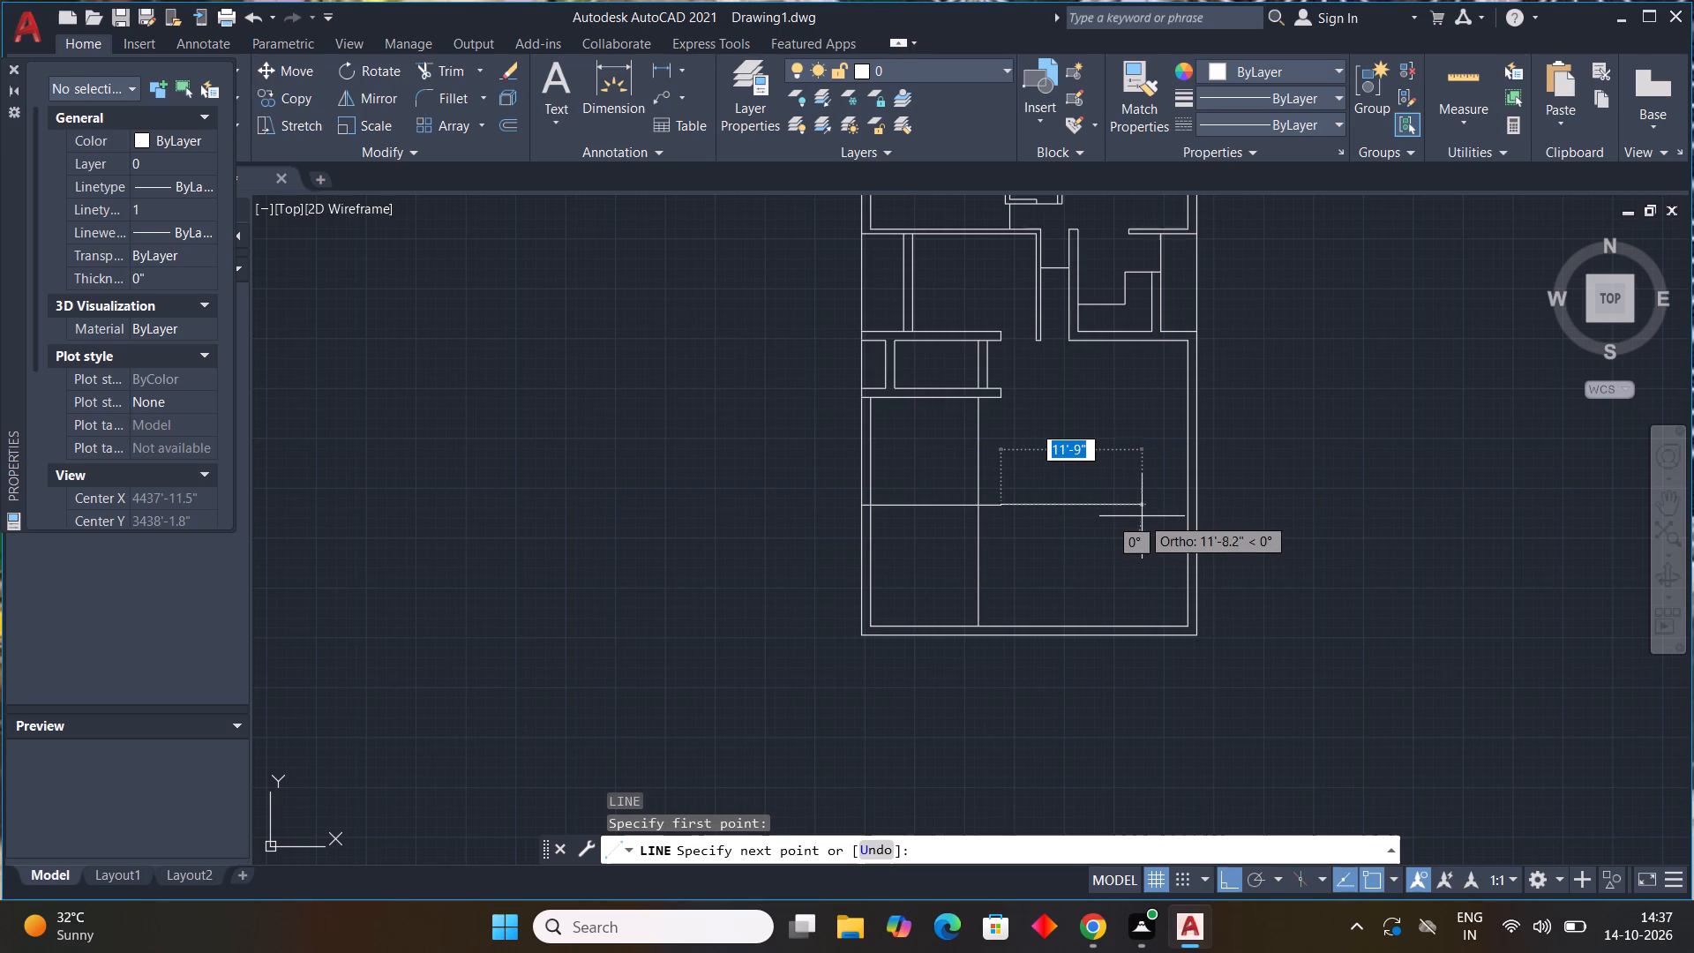
{"action": "key", "text": "F8"}
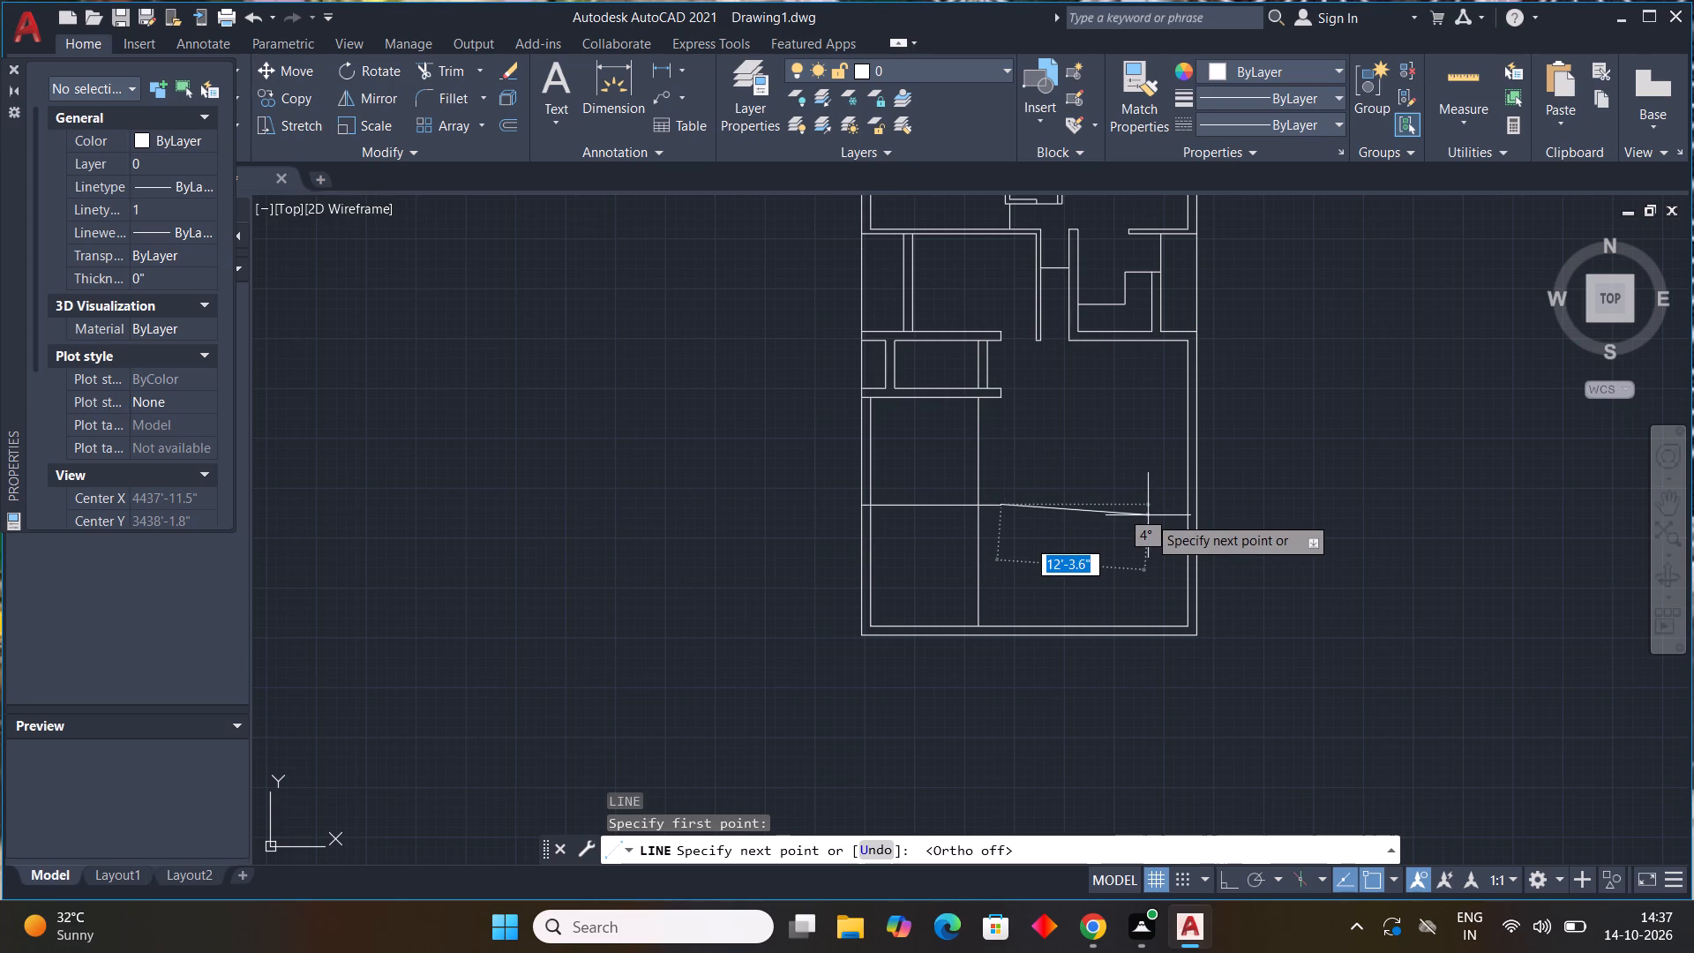
{"action": "key", "text": "F8"}
{"action": "left_click", "coordinate": [1161, 504]}
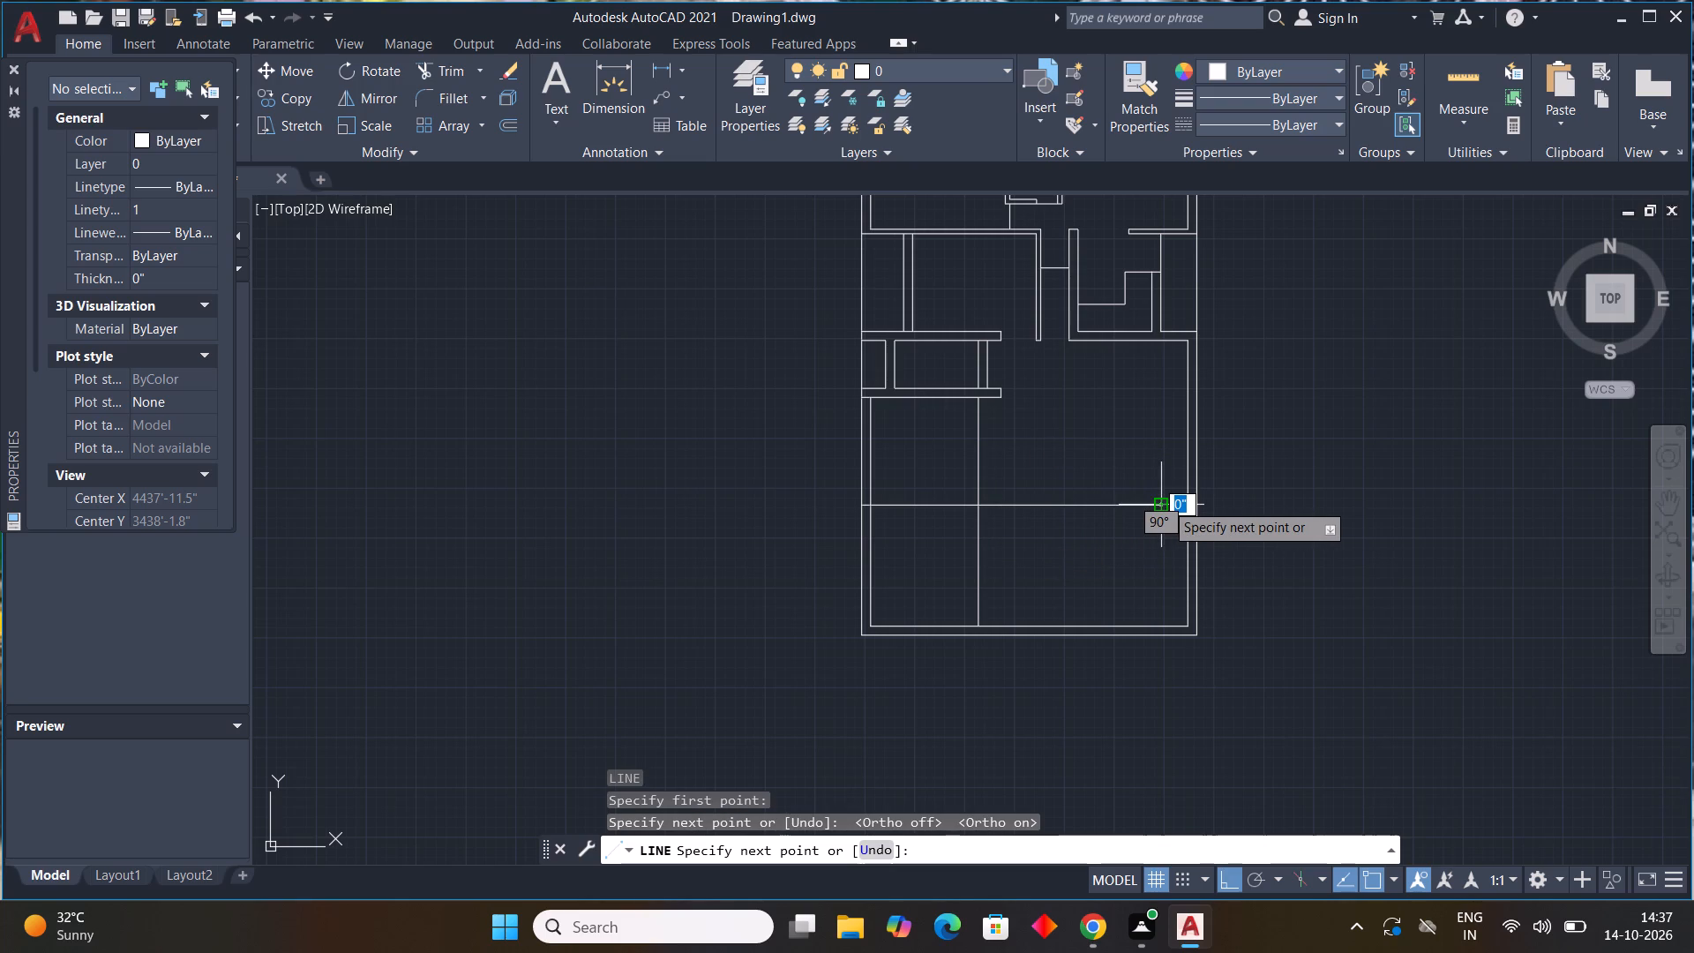
{"action": "key", "text": "Escape"}
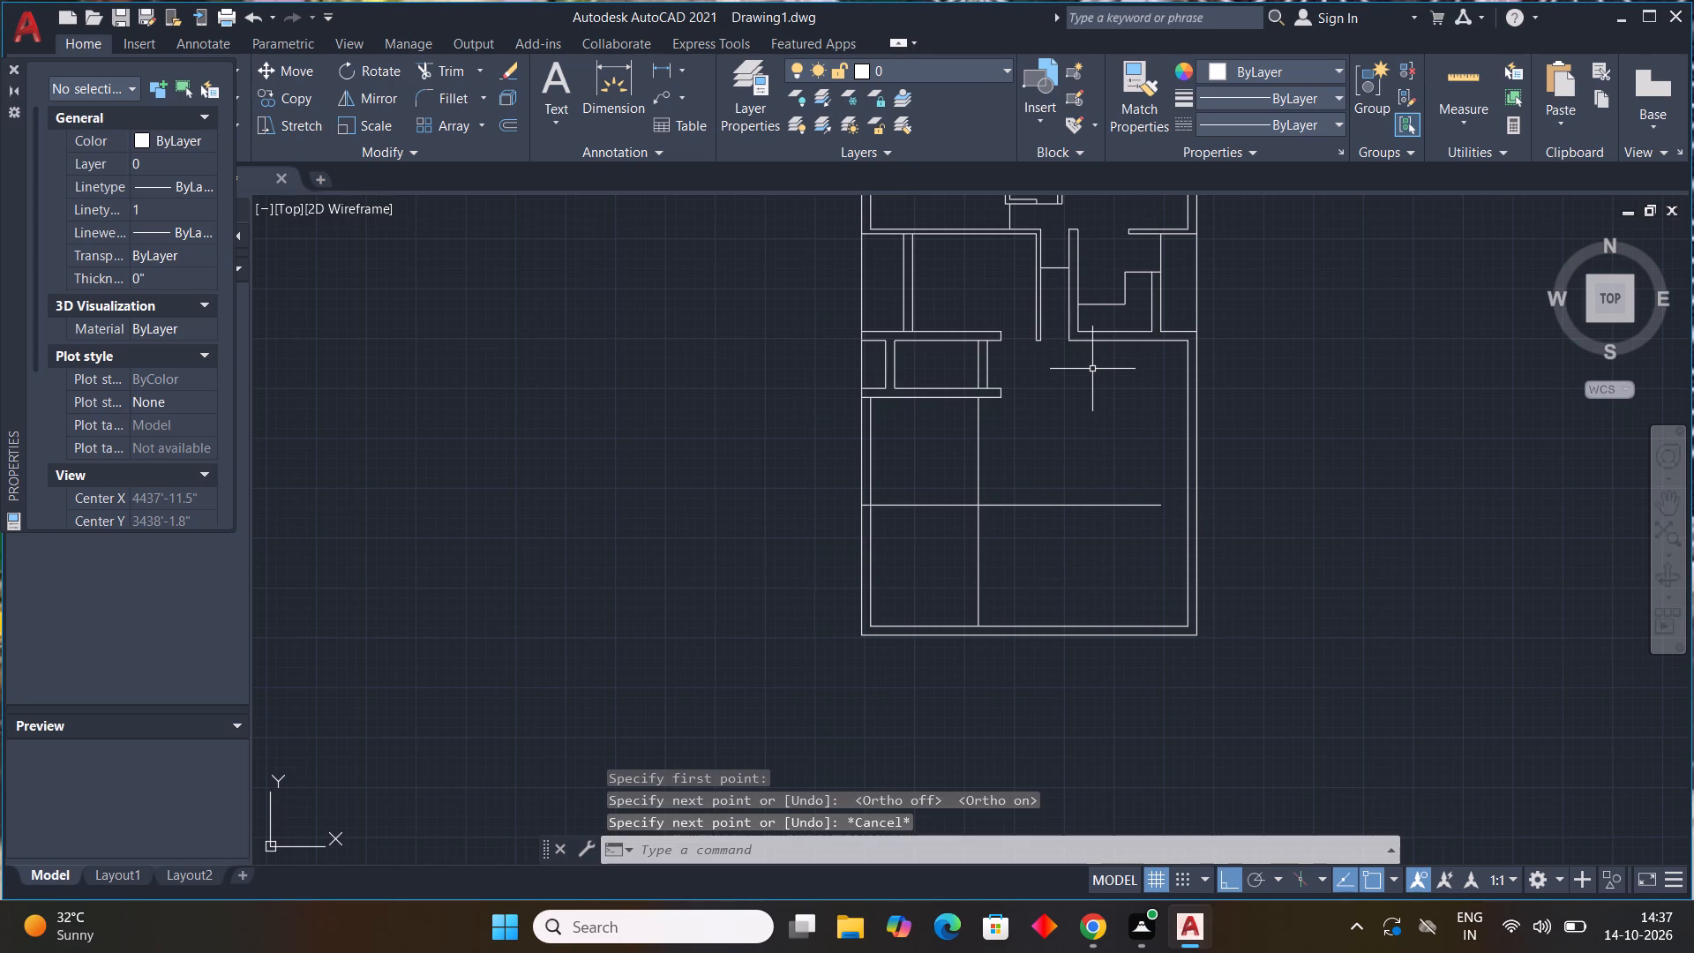
Extend both lines of the partition down to the new horizontal line.
{"action": "type", "text": "ex"}
{"action": "key", "text": "space"}
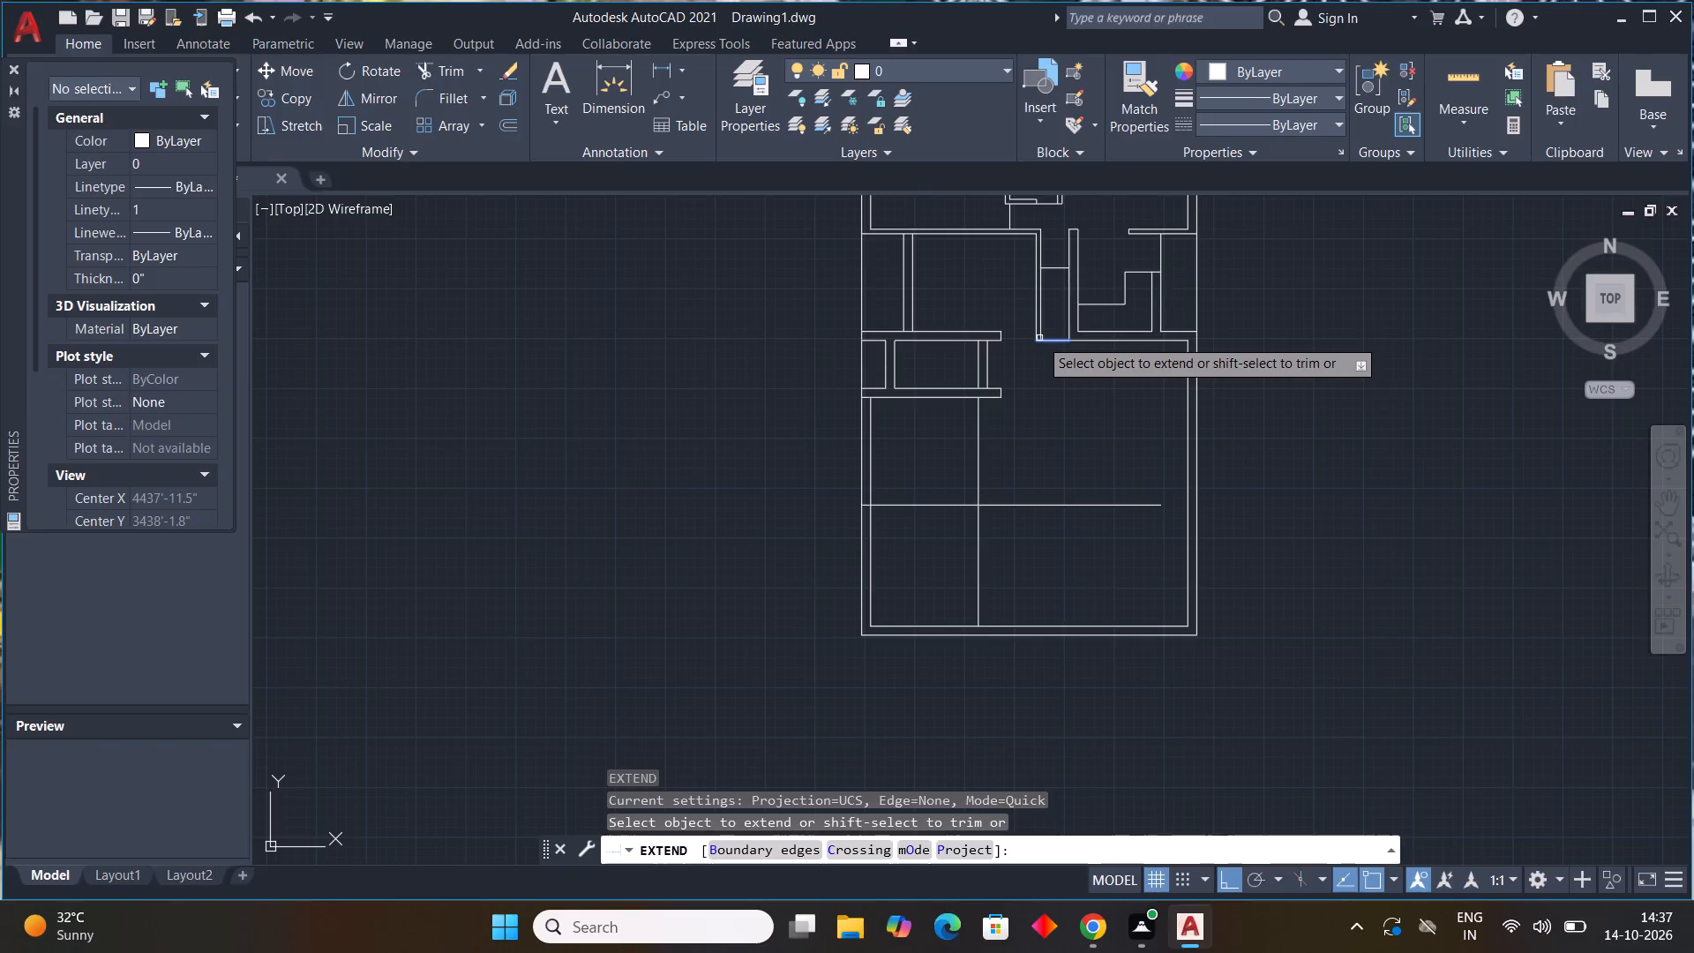
{"action": "scroll", "coordinate": [1029, 335], "scroll_direction": "up", "scroll_amount": 2}
{"action": "left_click", "coordinate": [1046, 330]}
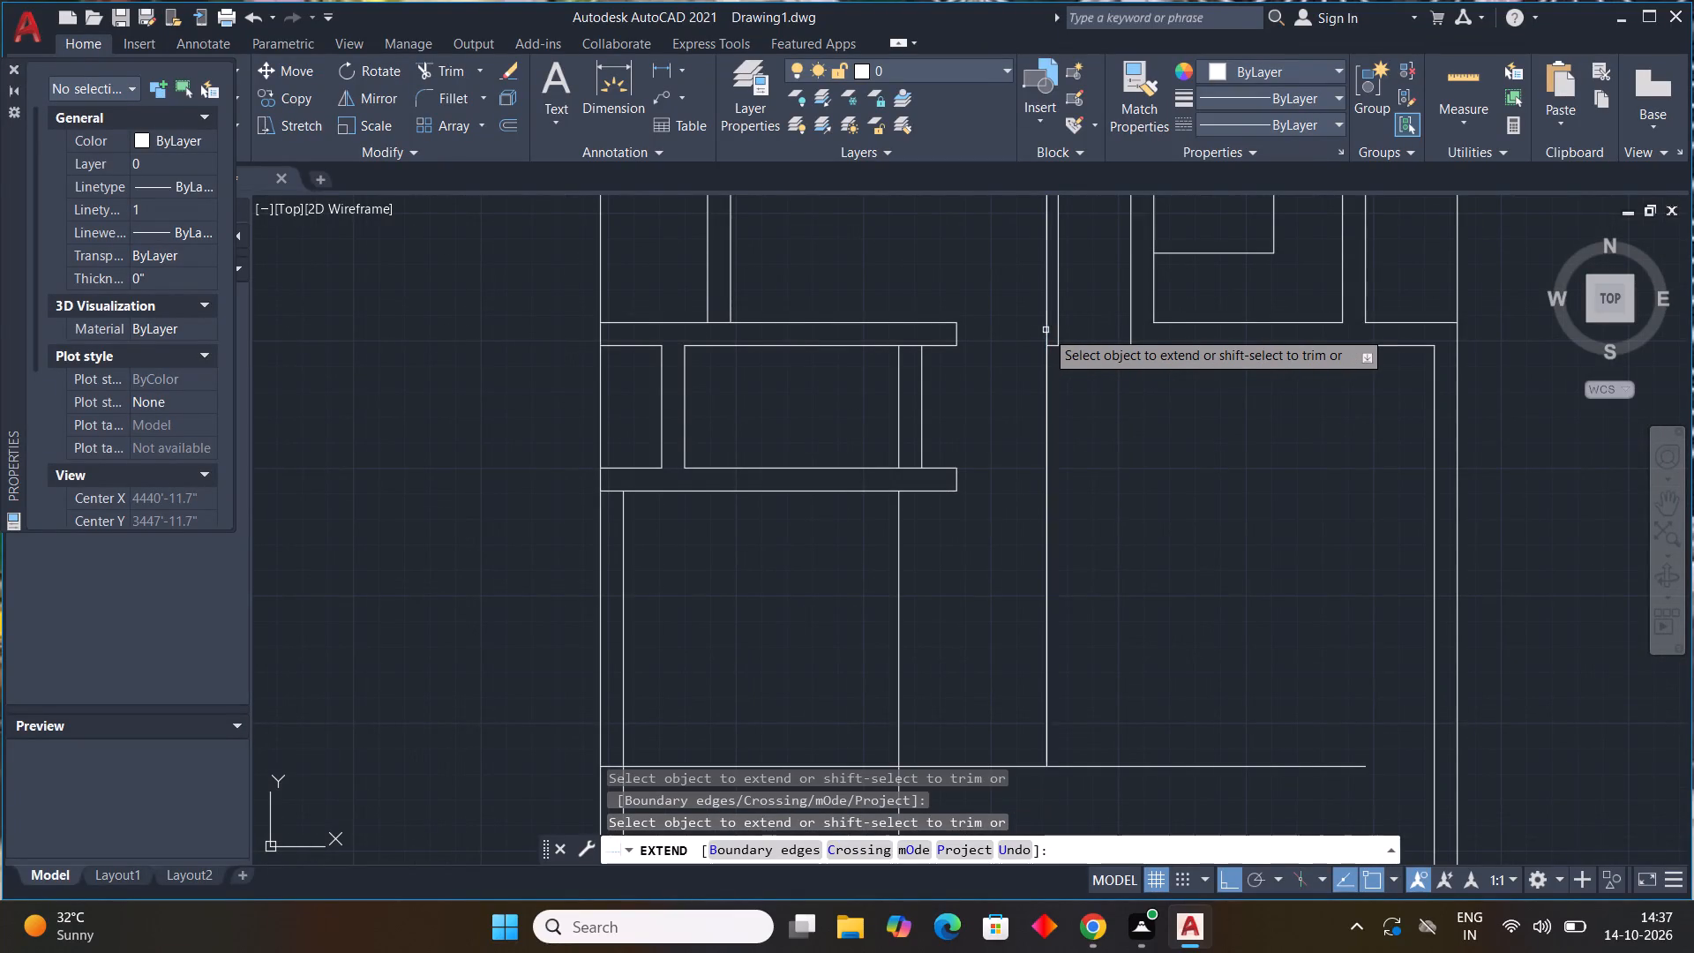
{"action": "left_click", "coordinate": [1057, 327]}
{"action": "key", "text": "Escape"}
{"action": "key", "text": "Escape"}
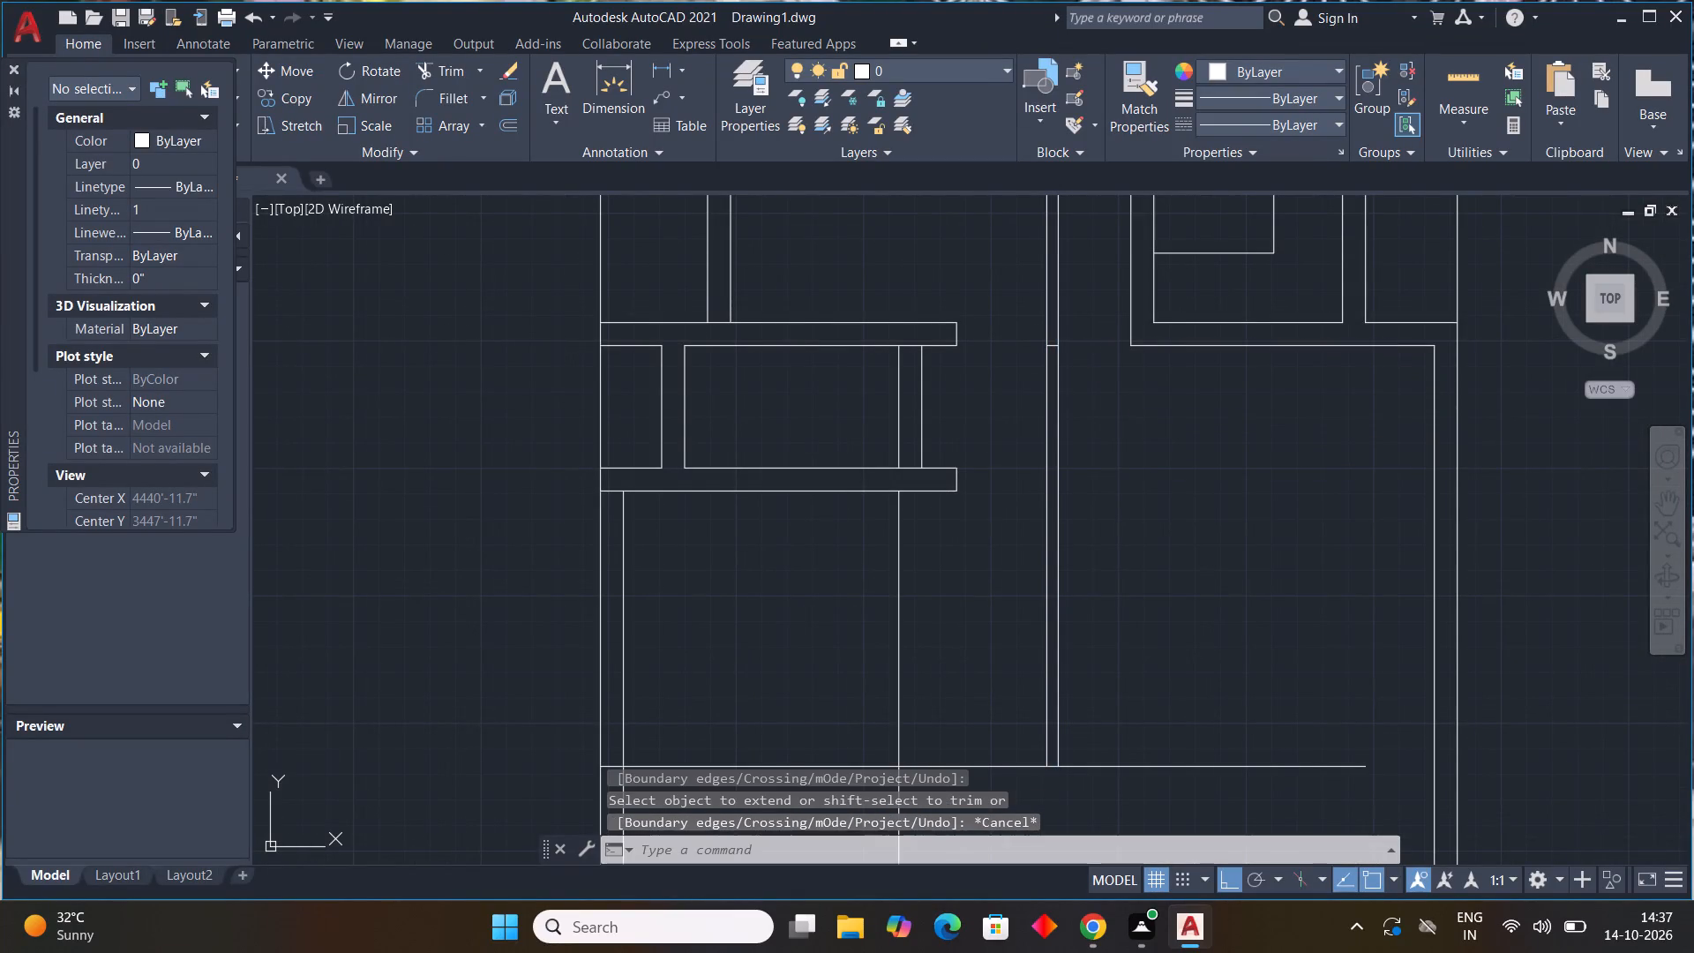
{"action": "scroll", "coordinate": [1117, 510], "scroll_direction": "down", "scroll_amount": 2}
{"action": "scroll", "coordinate": [1107, 643], "scroll_direction": "up", "scroll_amount": 2}
{"action": "key", "text": "Escape"}
{"action": "key", "text": "Escape"}
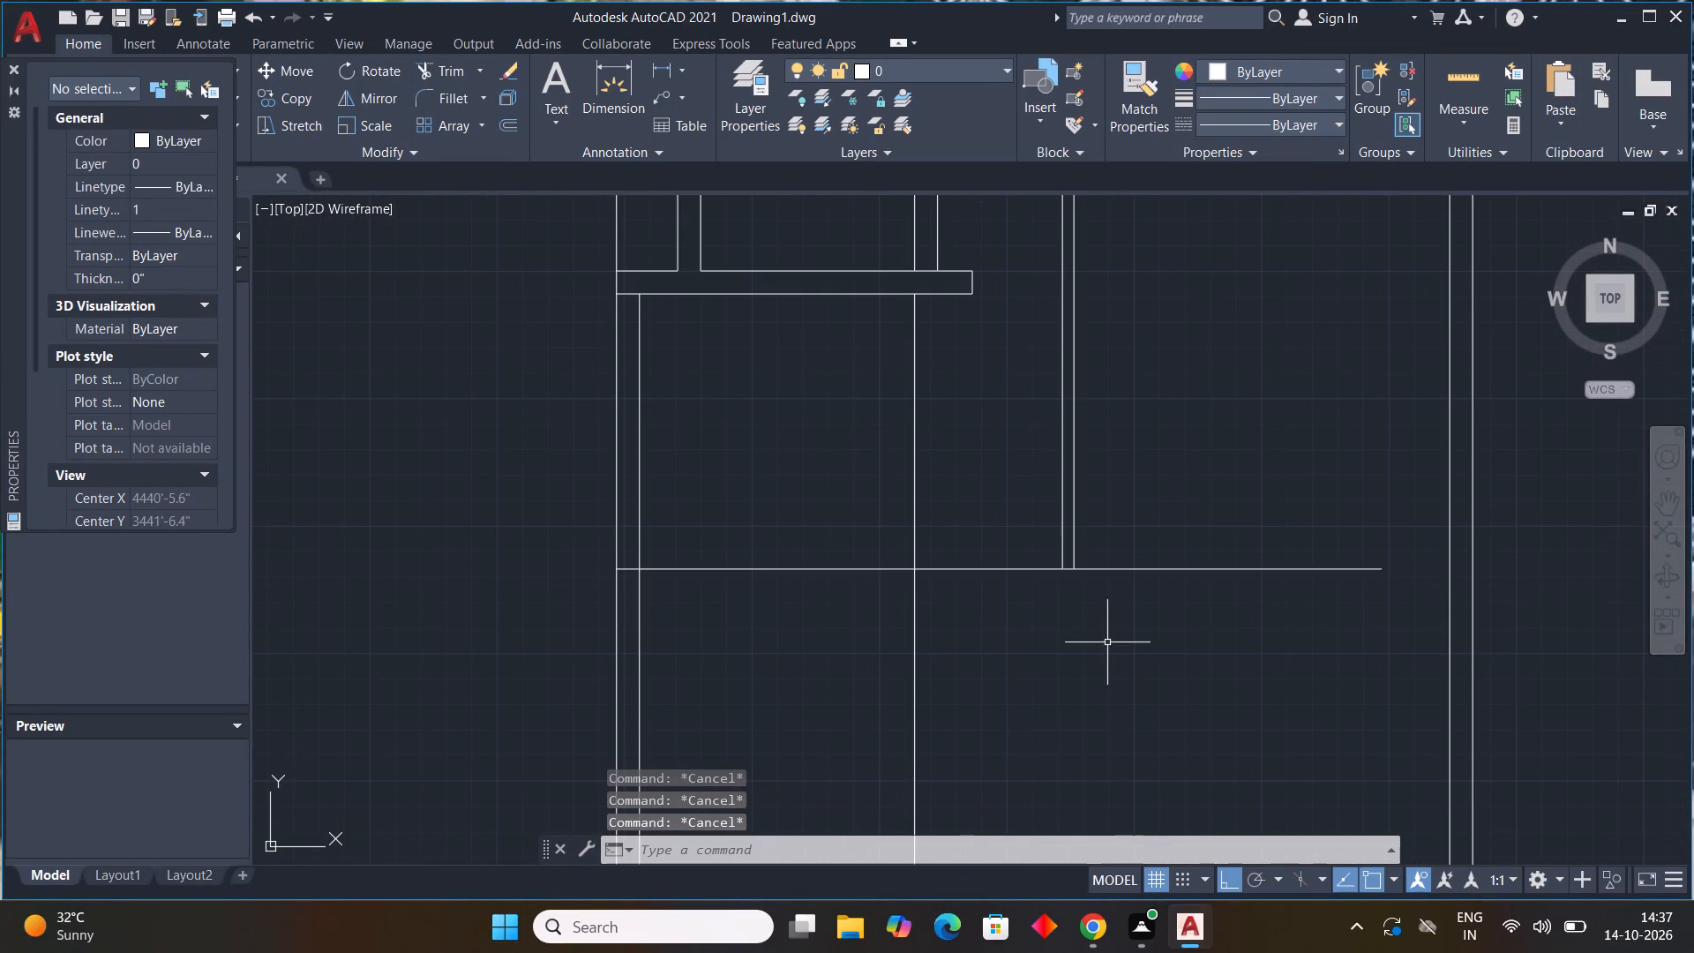
{"action": "key", "text": "Escape"}
{"action": "key", "text": "Escape"}
{"action": "key", "text": "Escape"}
Offset both segments of the horizontal line in the lower room 9" downward to form a wall.
{"action": "type", "text": "off"}
{"action": "key", "text": "space"}
{"action": "type", "text": "9\""}
{"action": "key", "text": "Return"}
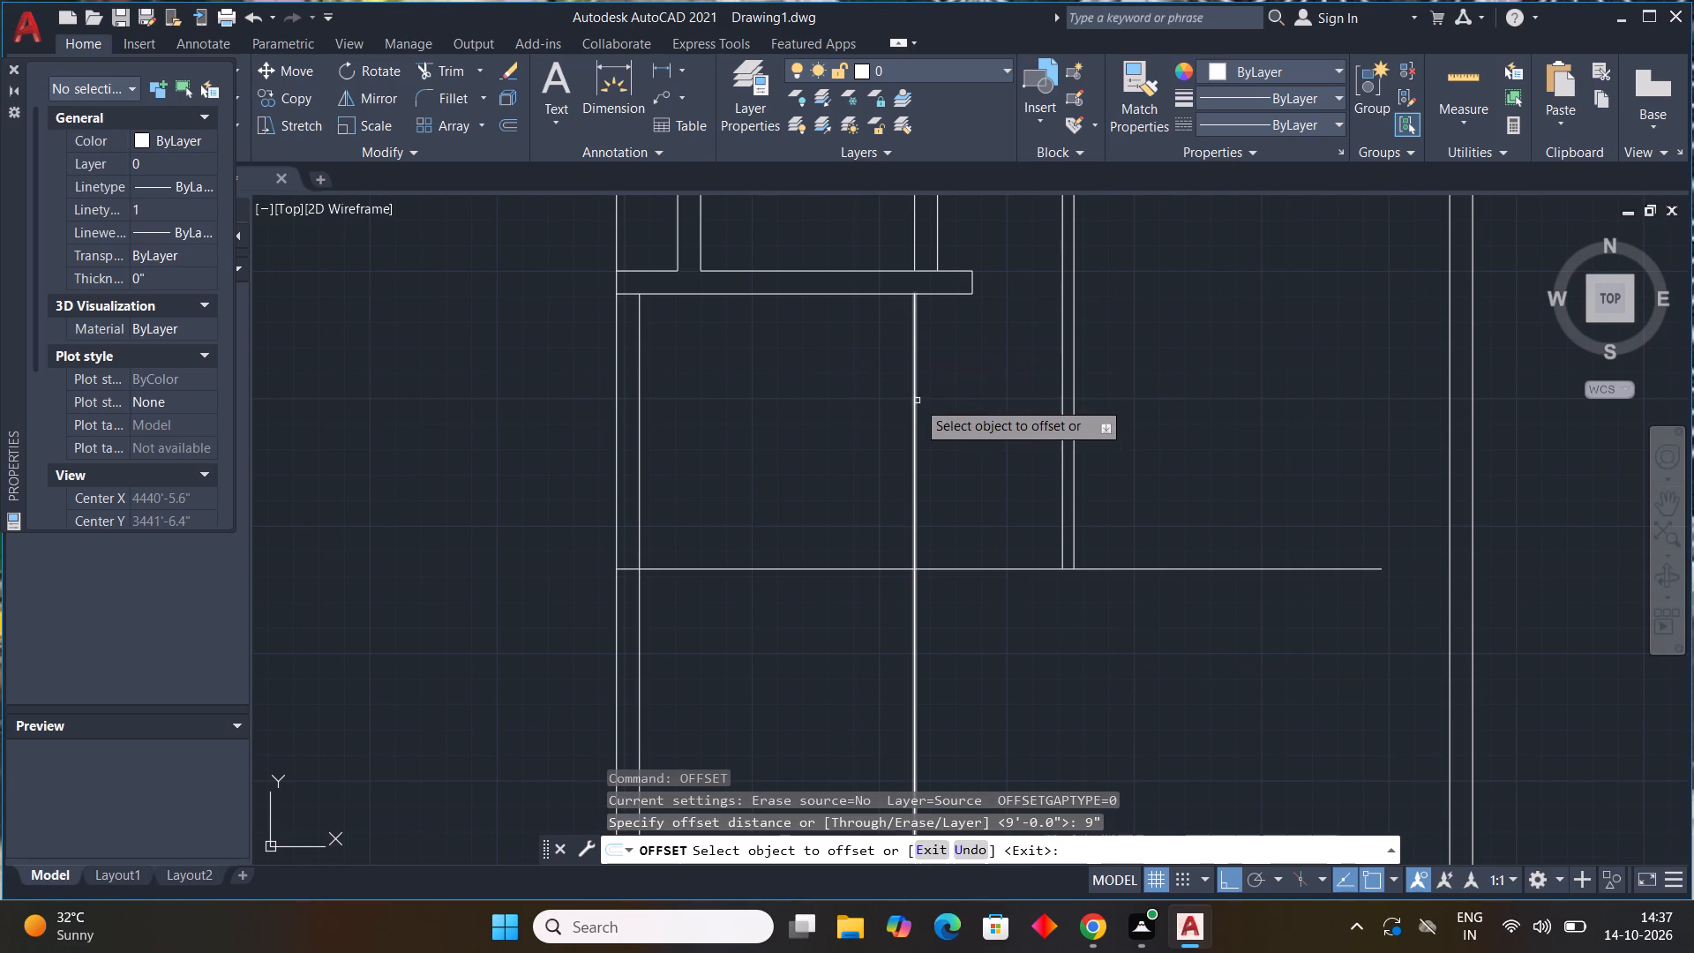
{"action": "left_click_drag", "start_coordinate": [801, 571], "coordinate": [805, 597]}
{"action": "left_click", "coordinate": [817, 649]}
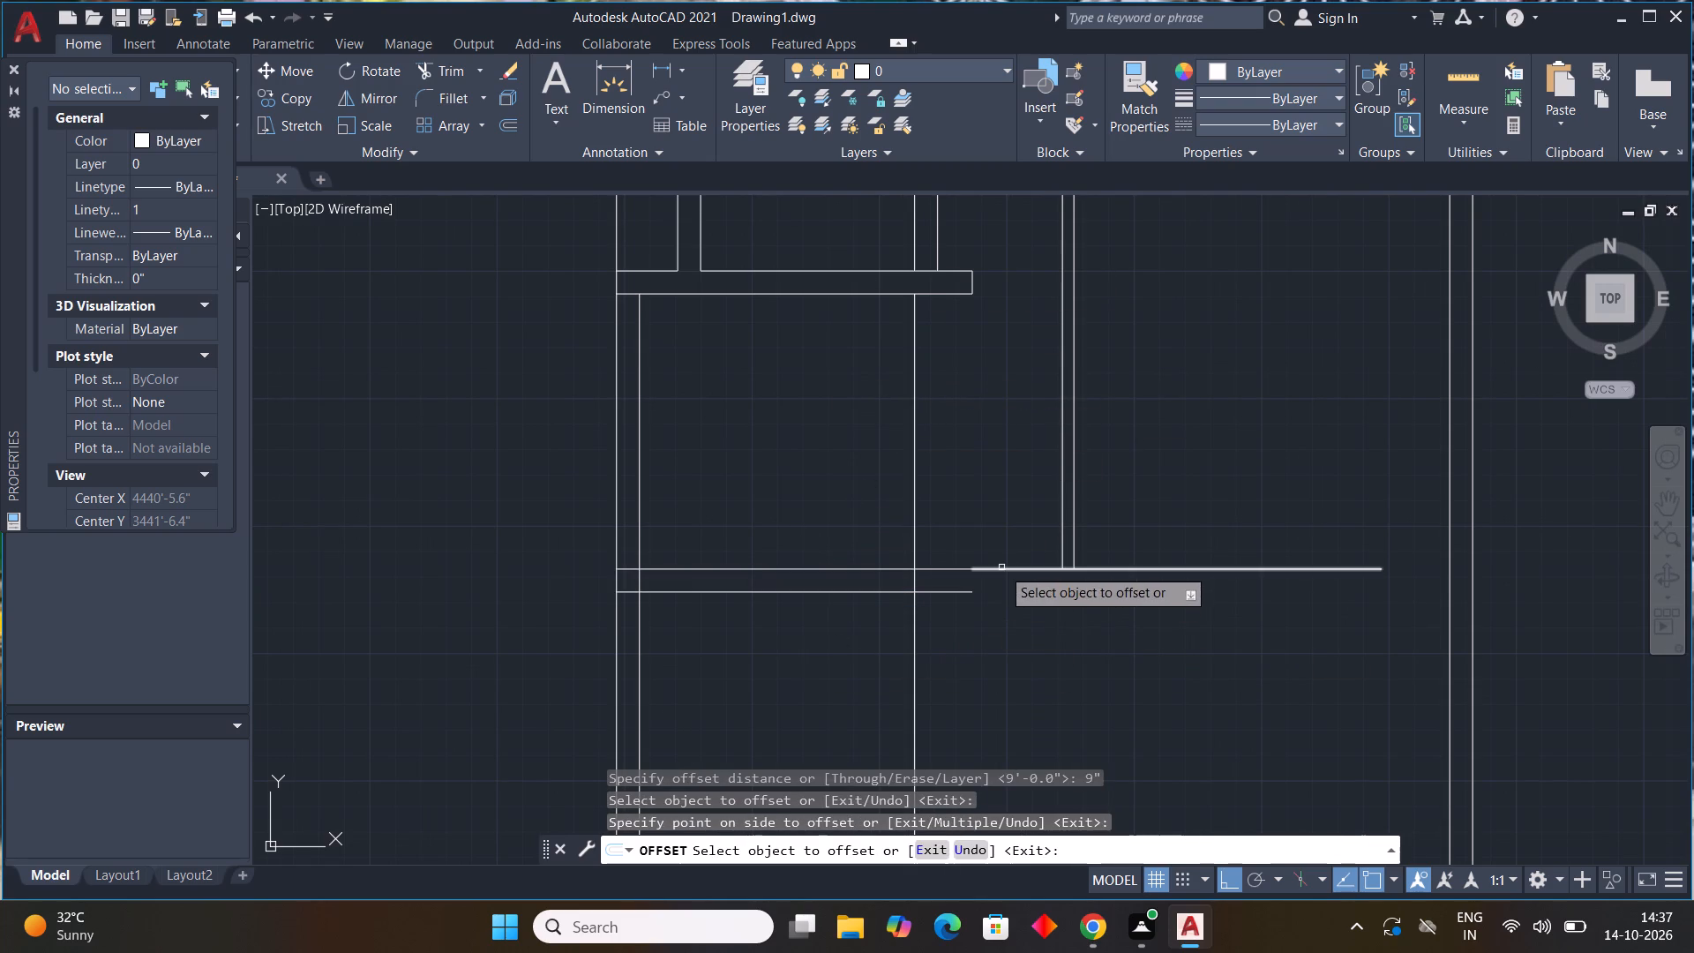
{"action": "left_click_drag", "start_coordinate": [1001, 567], "coordinate": [1008, 587]}
{"action": "left_click", "coordinate": [1008, 590]}
{"action": "key", "text": "Escape"}
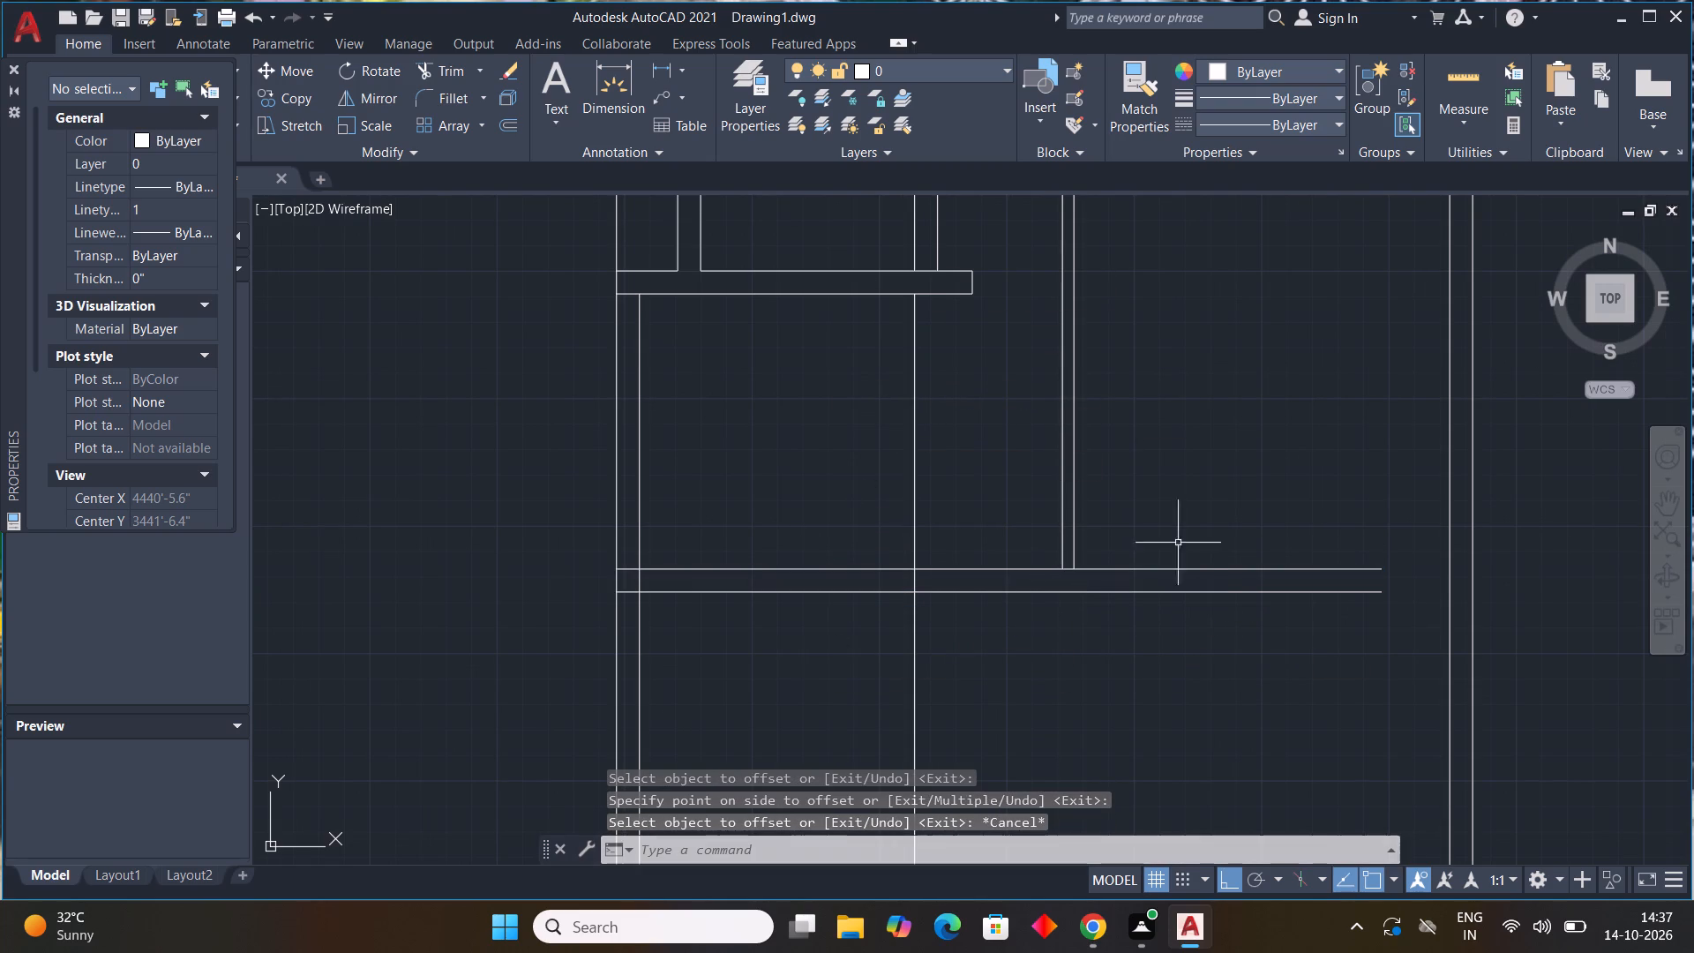
Draw a vertical line continuing the partition's right line down to the lower line of the new 9" wall.
{"action": "key", "text": "l"}
{"action": "key", "text": "space"}
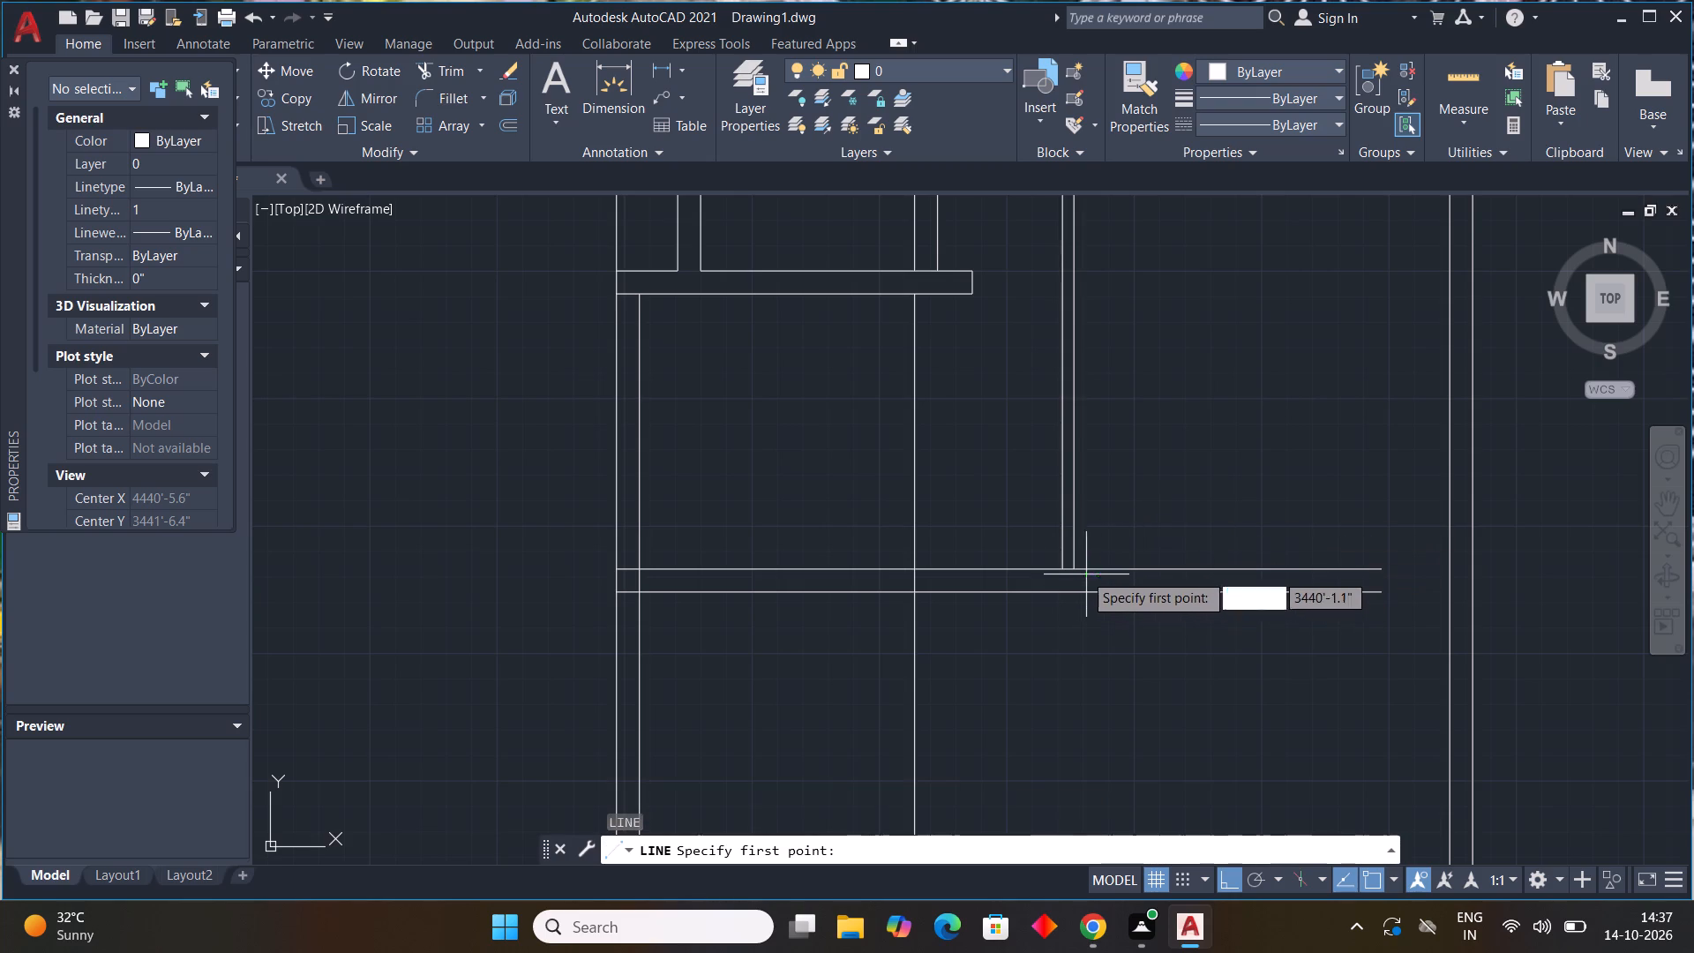
{"action": "left_click", "coordinate": [1076, 570]}
{"action": "left_click", "coordinate": [1080, 593]}
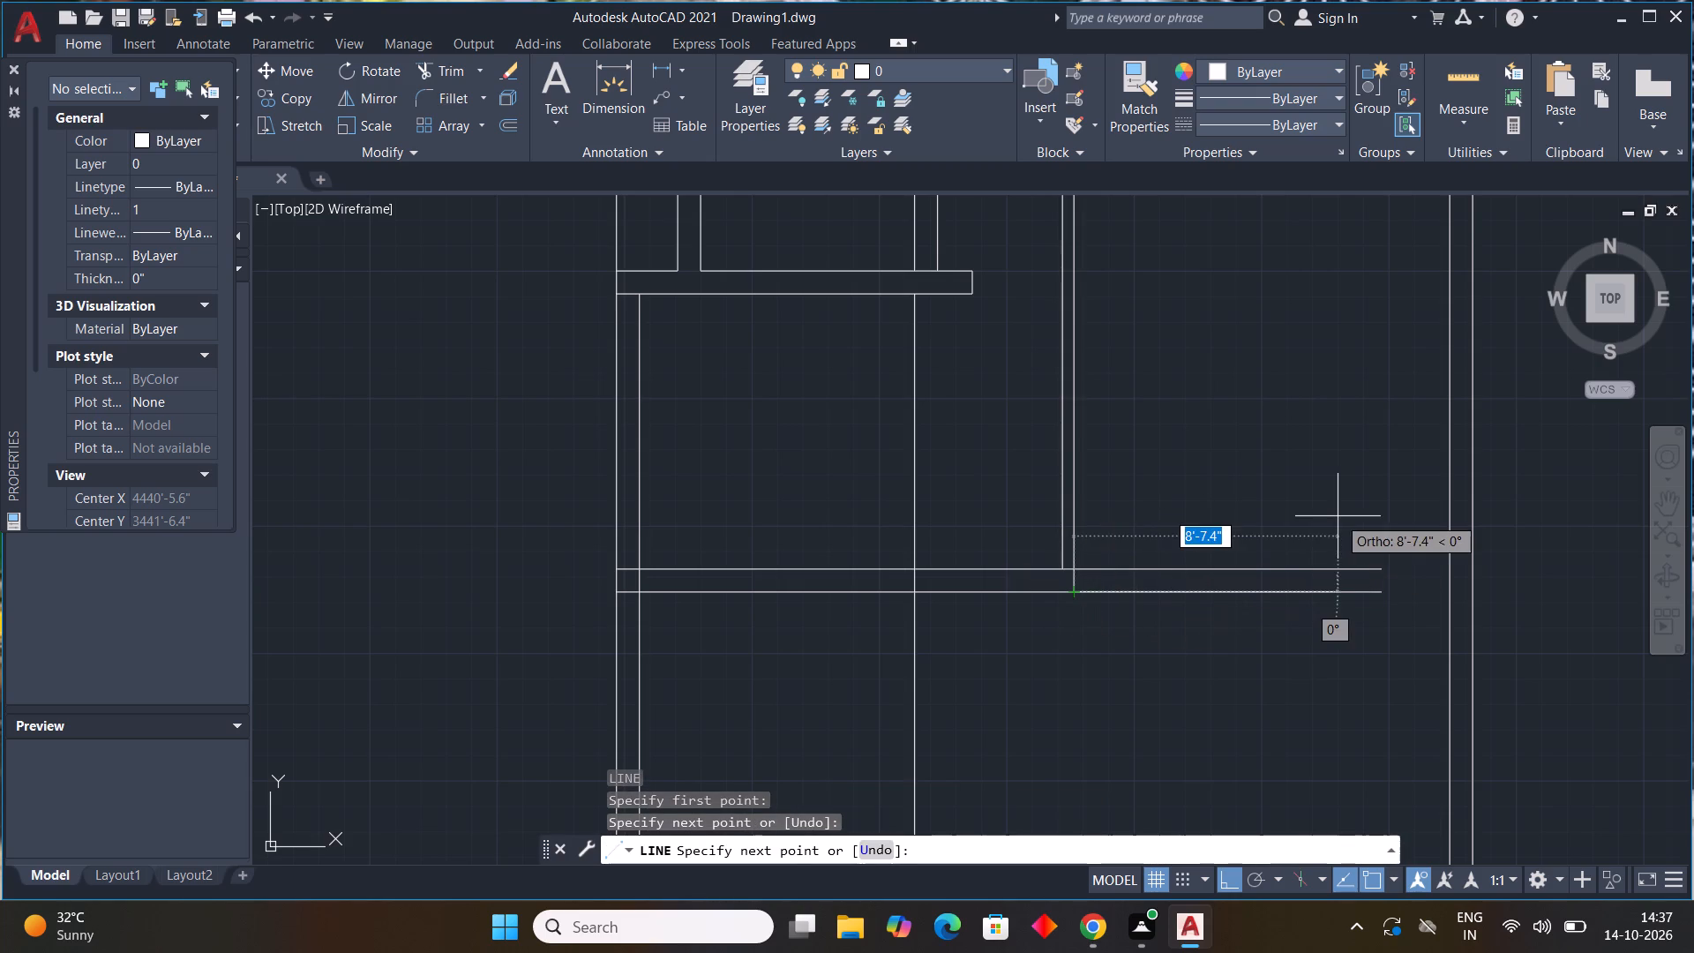
{"action": "key", "text": "Escape"}
Trim away the 9' vertical offset line above and below the new 9" wall.
{"action": "scroll", "coordinate": [1096, 512], "scroll_direction": "down", "scroll_amount": 2}
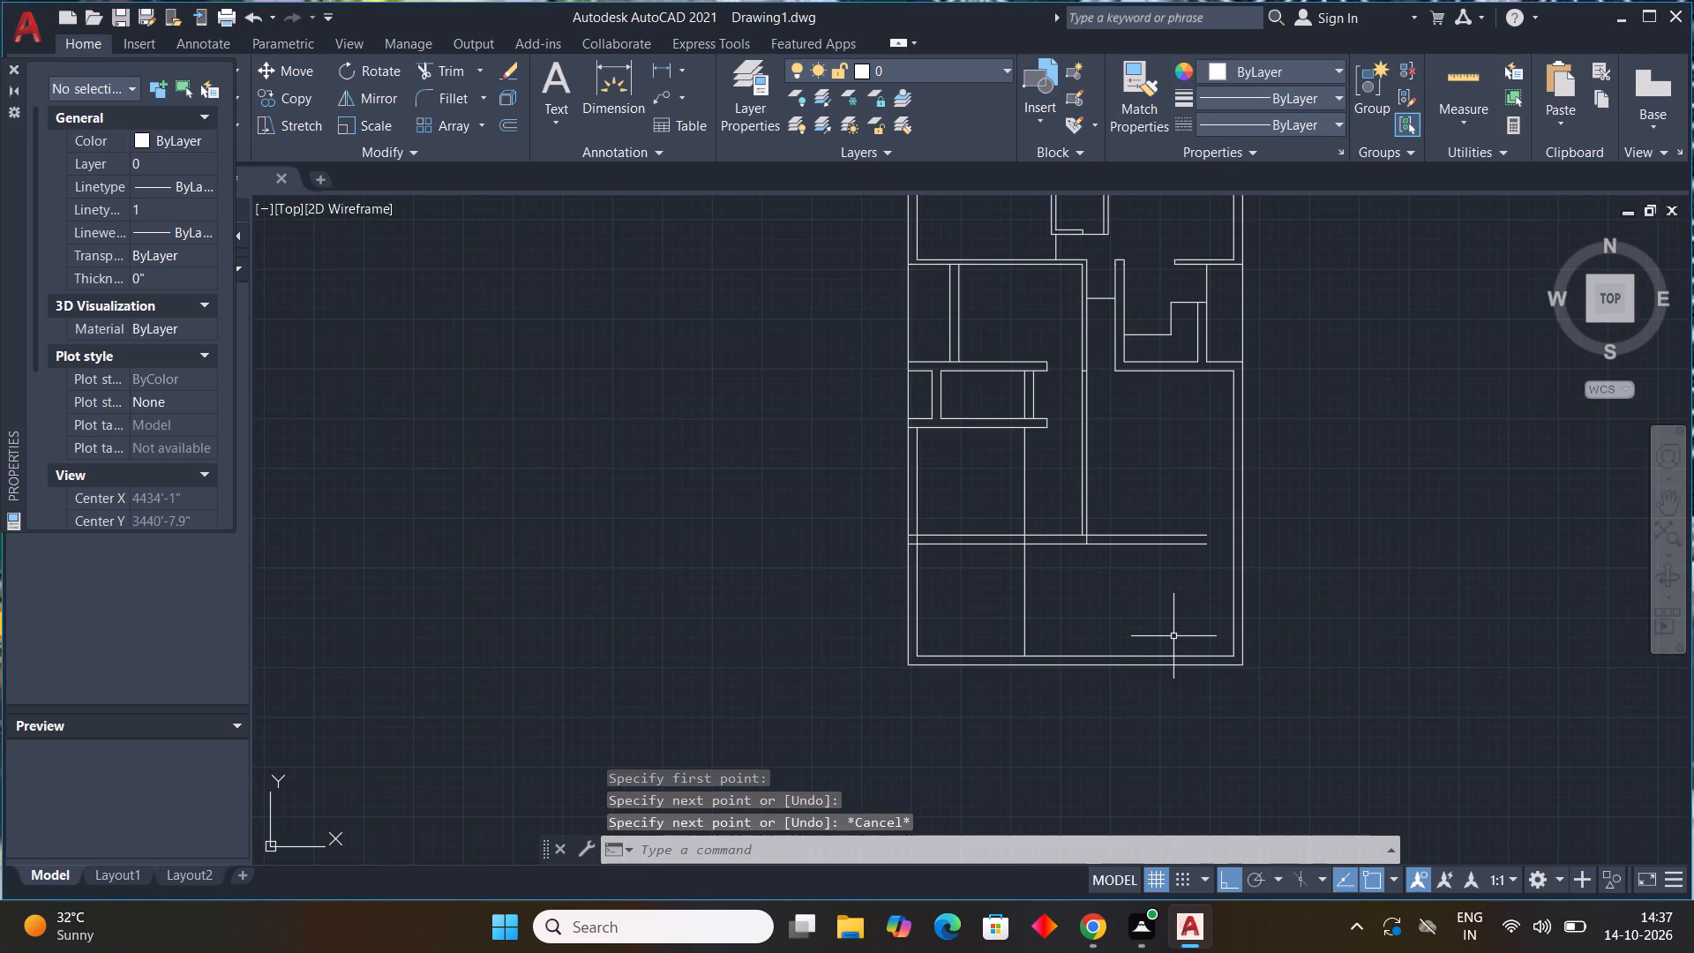
{"action": "type", "text": "tr"}
{"action": "key", "text": "space"}
{"action": "left_click_drag", "start_coordinate": [1068, 484], "coordinate": [957, 513]}
{"action": "left_click_drag", "start_coordinate": [1058, 593], "coordinate": [966, 582]}
Trim away the new 9" wall's lines right of the partition and the line crossing the partition at their corner.
{"action": "left_click_drag", "start_coordinate": [1174, 514], "coordinate": [1145, 574]}
{"action": "scroll", "coordinate": [1089, 544], "scroll_direction": "up", "scroll_amount": 4}
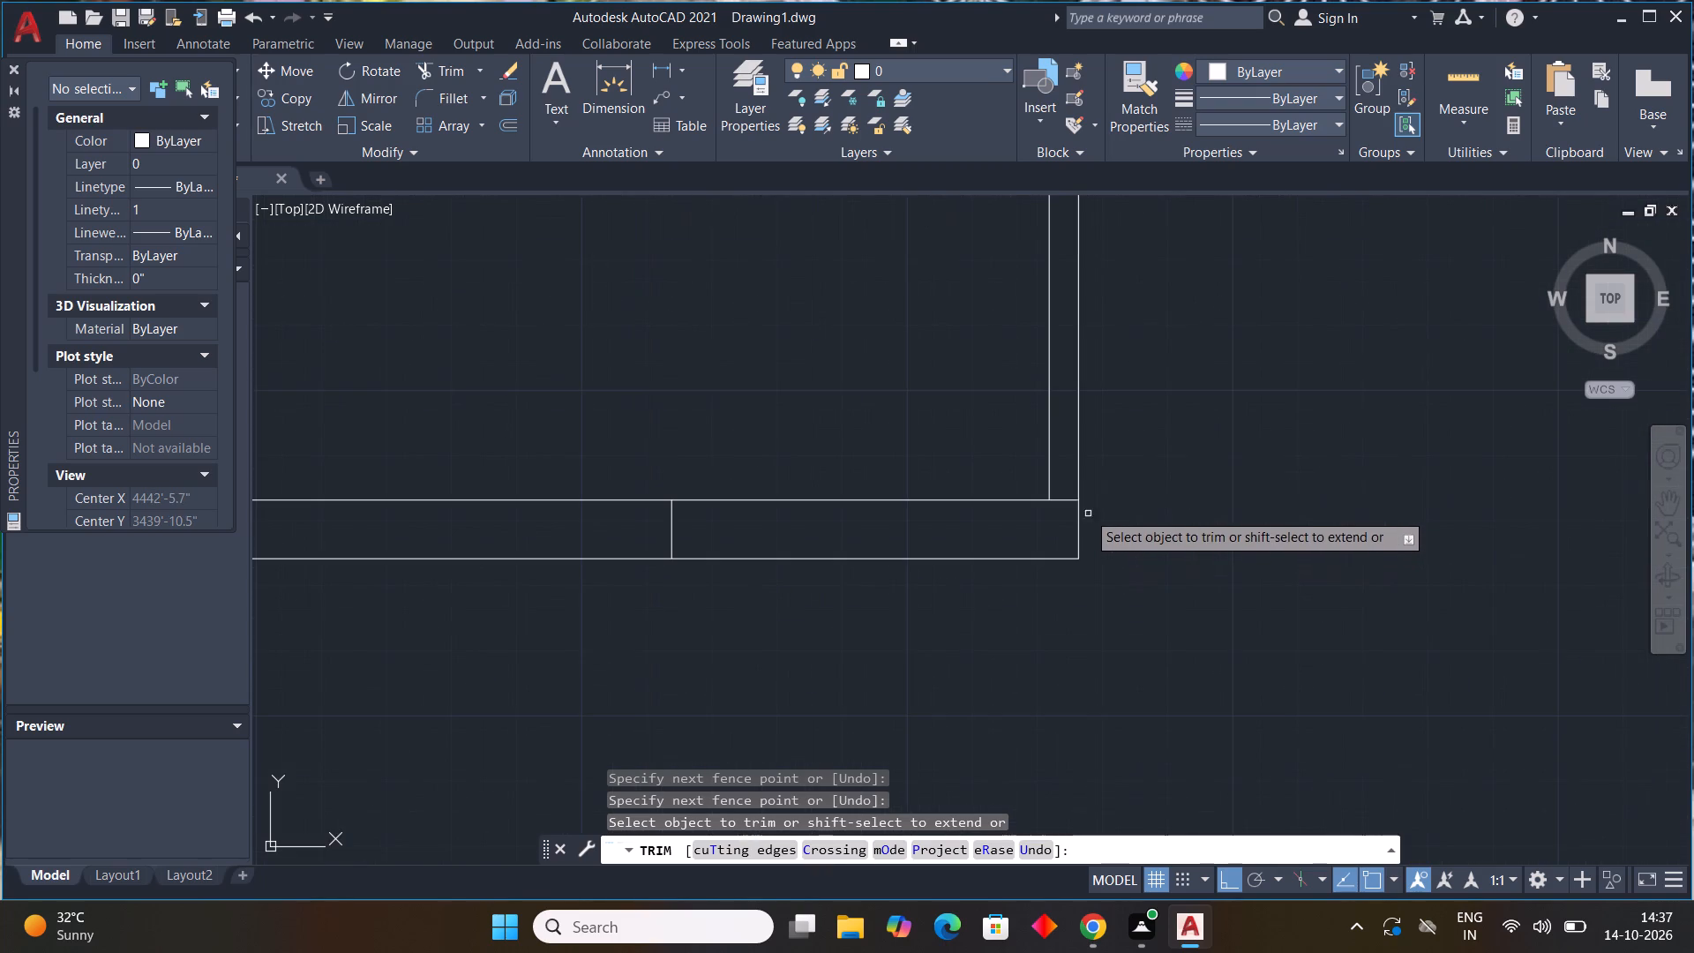
{"action": "left_click_drag", "start_coordinate": [1072, 489], "coordinate": [1061, 518]}
{"action": "scroll", "coordinate": [1046, 529], "scroll_direction": "down", "scroll_amount": 2}
{"action": "middle_click_drag", "start_coordinate": [992, 631], "coordinate": [1098, 651]}
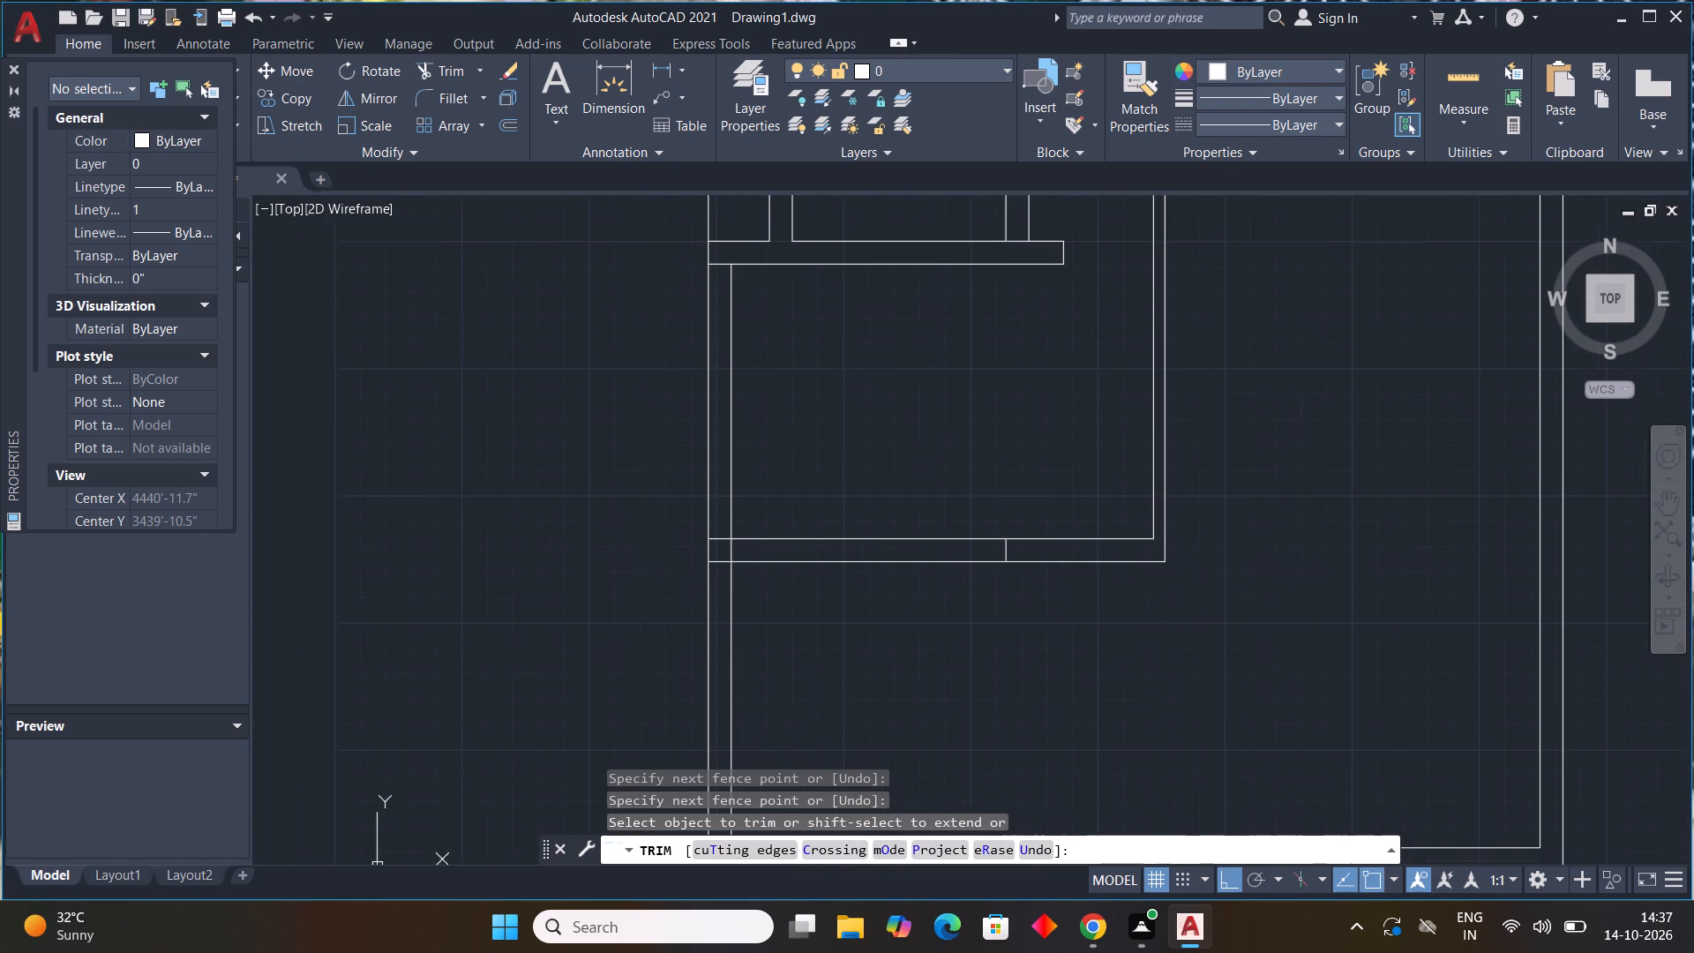
Trim the lines crossing the junction of the new 9" wall with the left exterior wall, plus the short vertical stub inside the new wall.
{"action": "scroll", "coordinate": [887, 597], "scroll_direction": "up", "scroll_amount": 2}
{"action": "left_click_drag", "start_coordinate": [463, 524], "coordinate": [457, 446]}
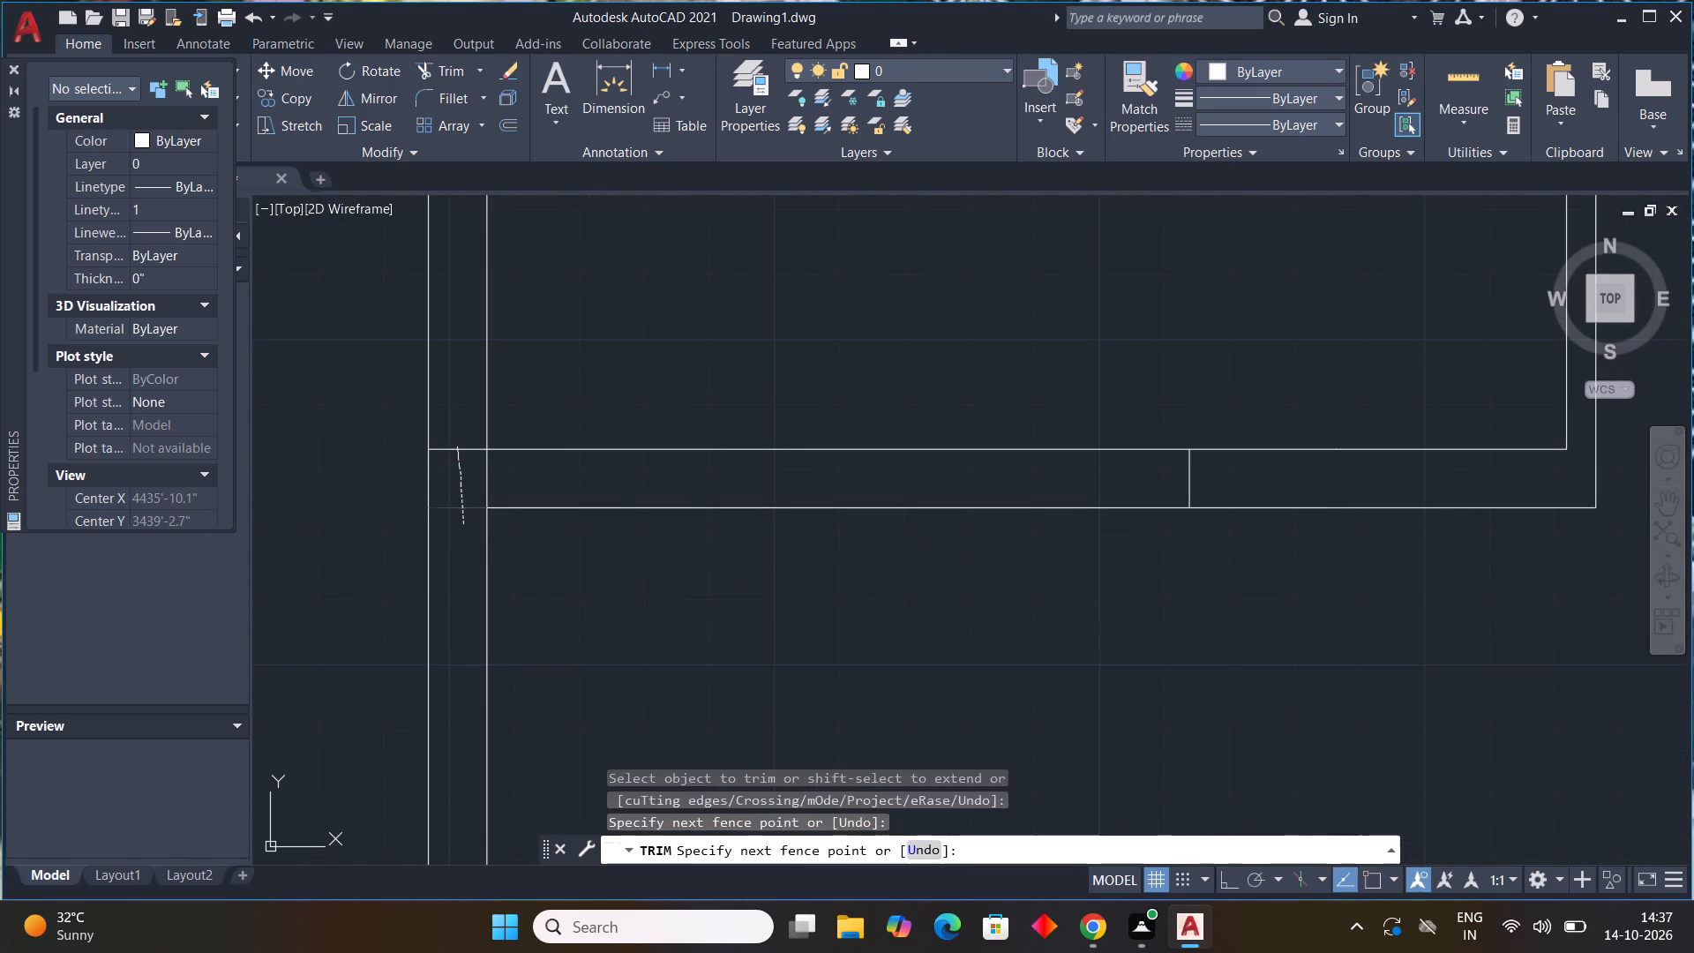
{"action": "left_click_drag", "start_coordinate": [467, 475], "coordinate": [539, 480]}
{"action": "left_click_drag", "start_coordinate": [1152, 483], "coordinate": [1247, 488]}
{"action": "scroll", "coordinate": [1233, 493], "scroll_direction": "down", "scroll_amount": 4}
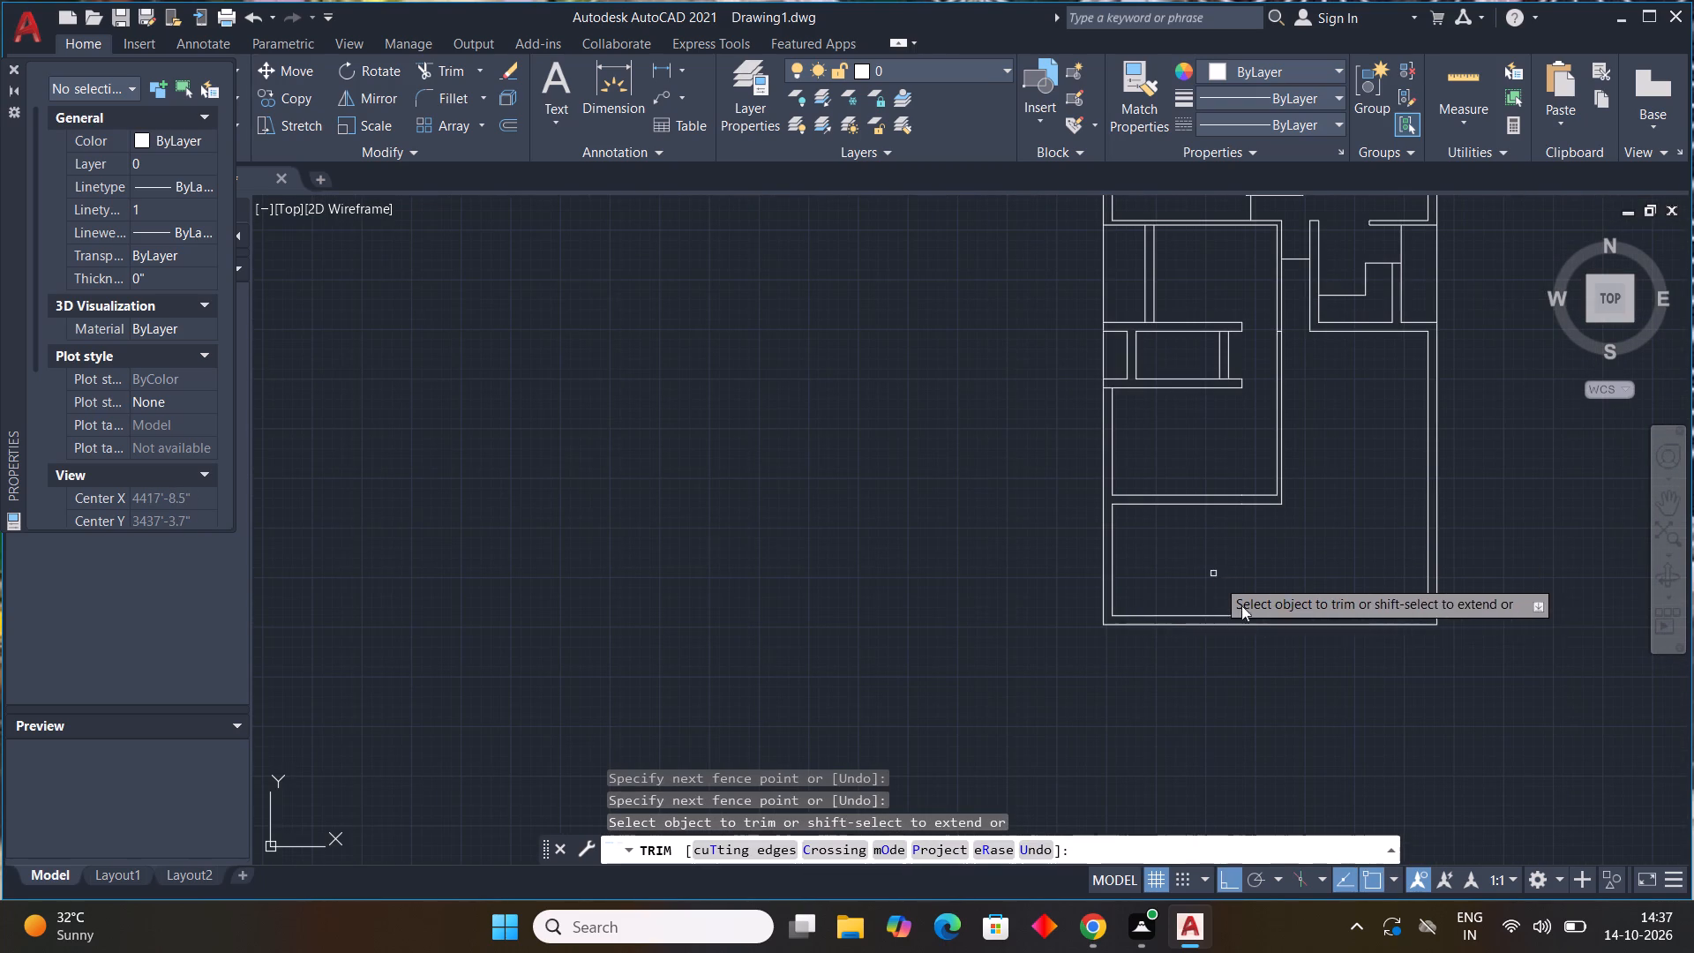
Trim the short horizontal line crossing the 4.5" partition near the lower end of the corridor.
{"action": "middle_click_drag", "start_coordinate": [1247, 574], "coordinate": [1015, 557]}
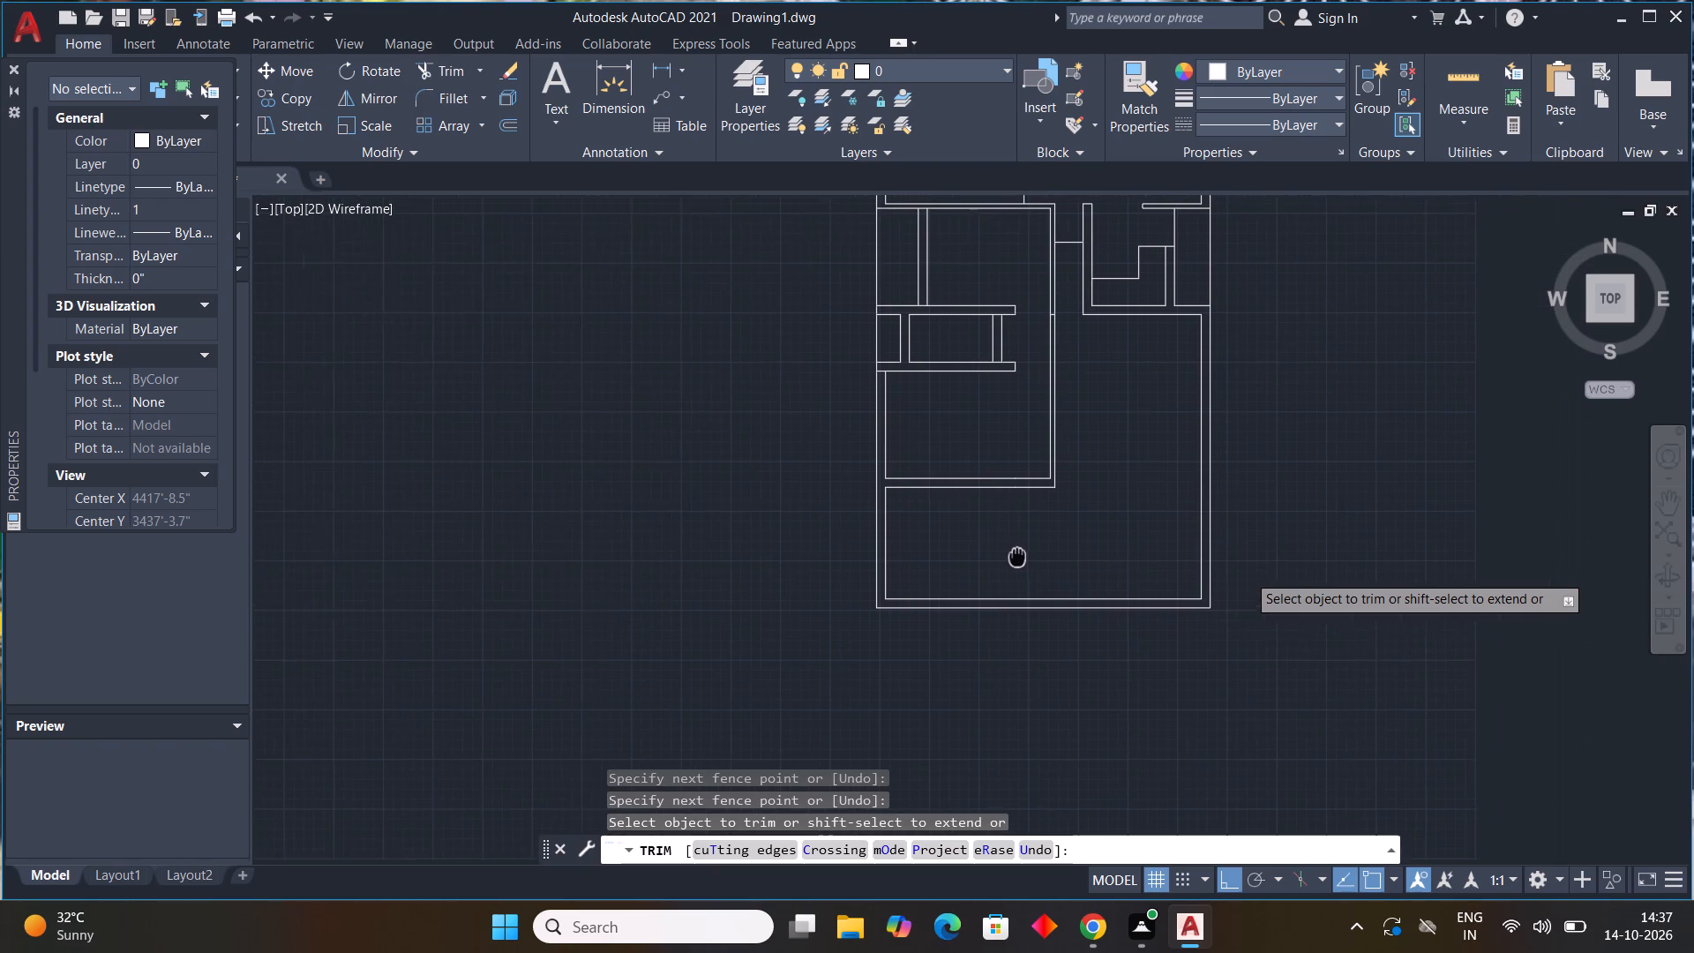
{"action": "middle_click_drag", "start_coordinate": [1015, 557], "coordinate": [968, 550]}
{"action": "scroll", "coordinate": [990, 291], "scroll_direction": "up", "scroll_amount": 4}
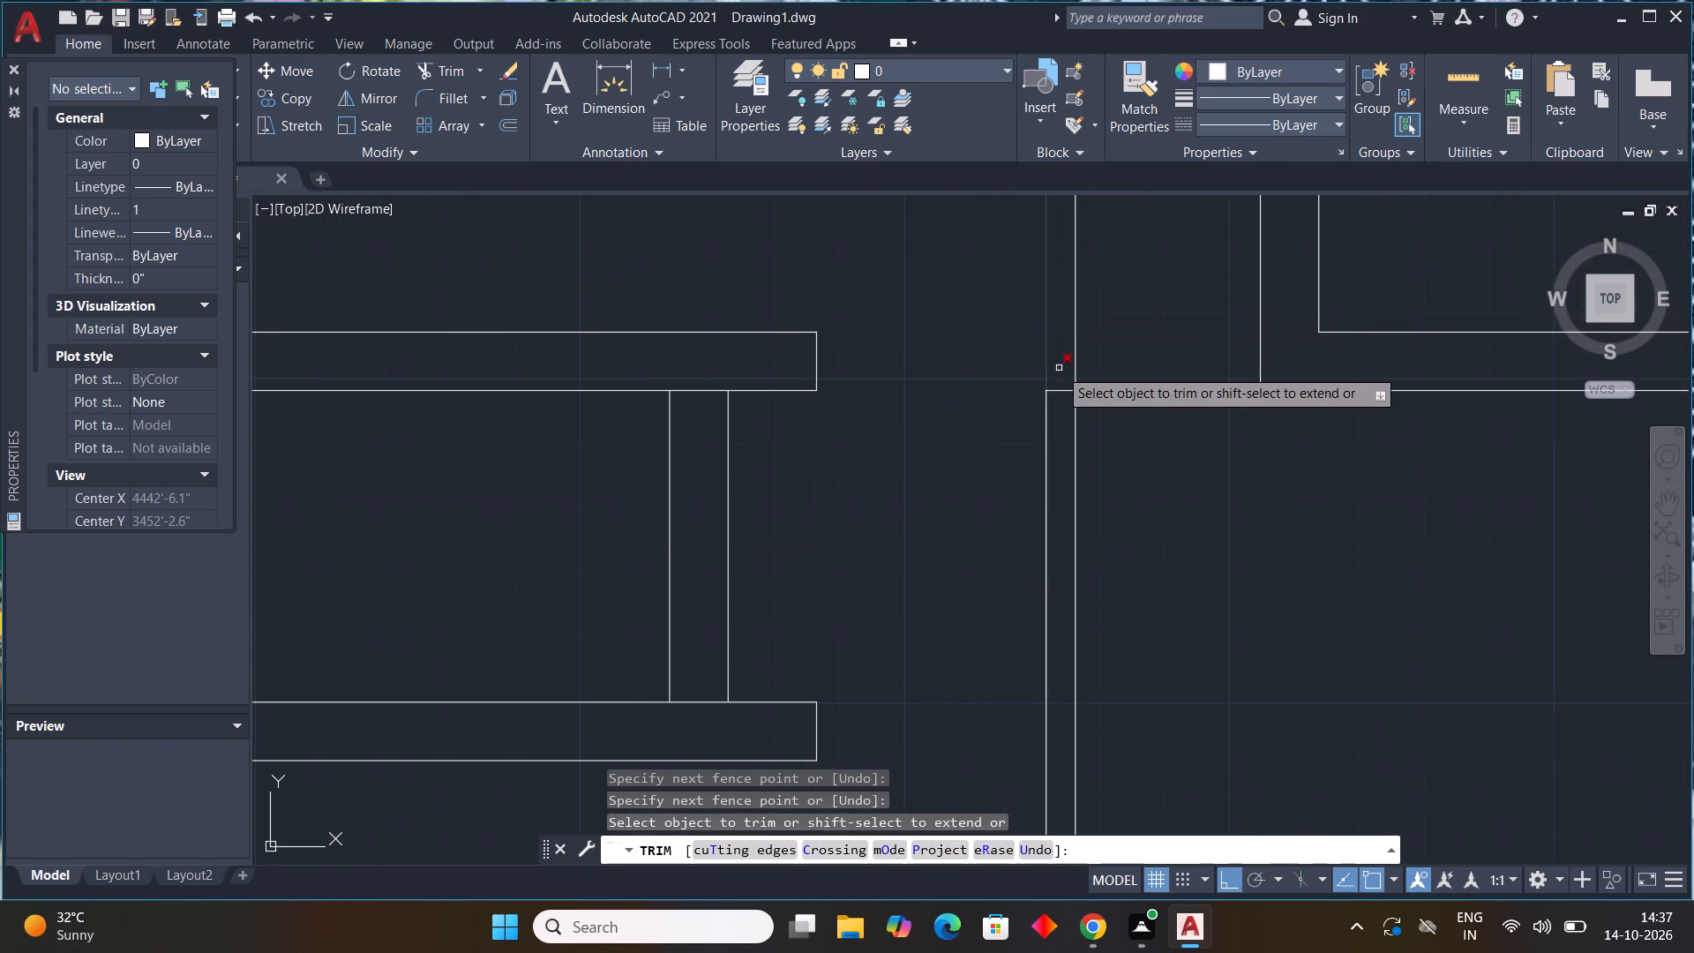
{"action": "left_click_drag", "start_coordinate": [1058, 364], "coordinate": [1058, 409]}
{"action": "scroll", "coordinate": [1122, 424], "scroll_direction": "down", "scroll_amount": 3}
{"action": "middle_click_drag", "start_coordinate": [1138, 534], "coordinate": [1122, 498]}
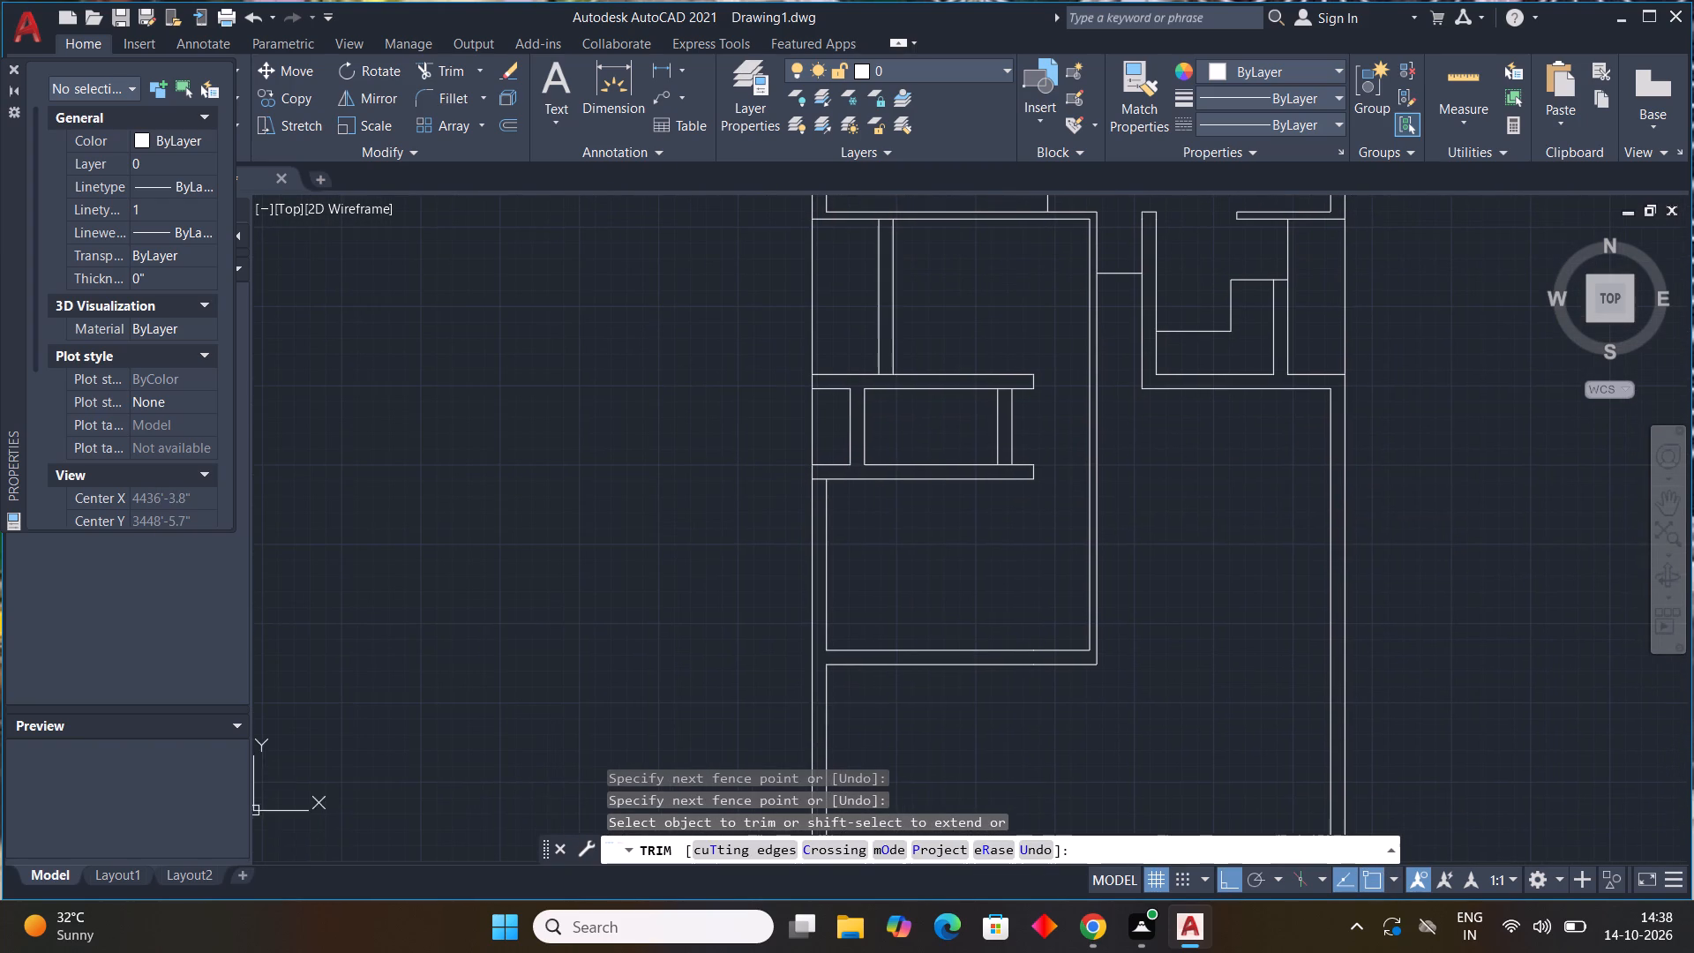
{"action": "middle_click_drag", "start_coordinate": [1122, 498], "coordinate": [1121, 498]}
{"action": "key", "text": "Escape"}
Draw two short horizontal lines across the lower room's right 4.5" partition to mark the edges of an opening.
{"action": "key", "text": "l"}
{"action": "key", "text": "space"}
{"action": "scroll", "coordinate": [1167, 544], "scroll_direction": "up", "scroll_amount": 1}
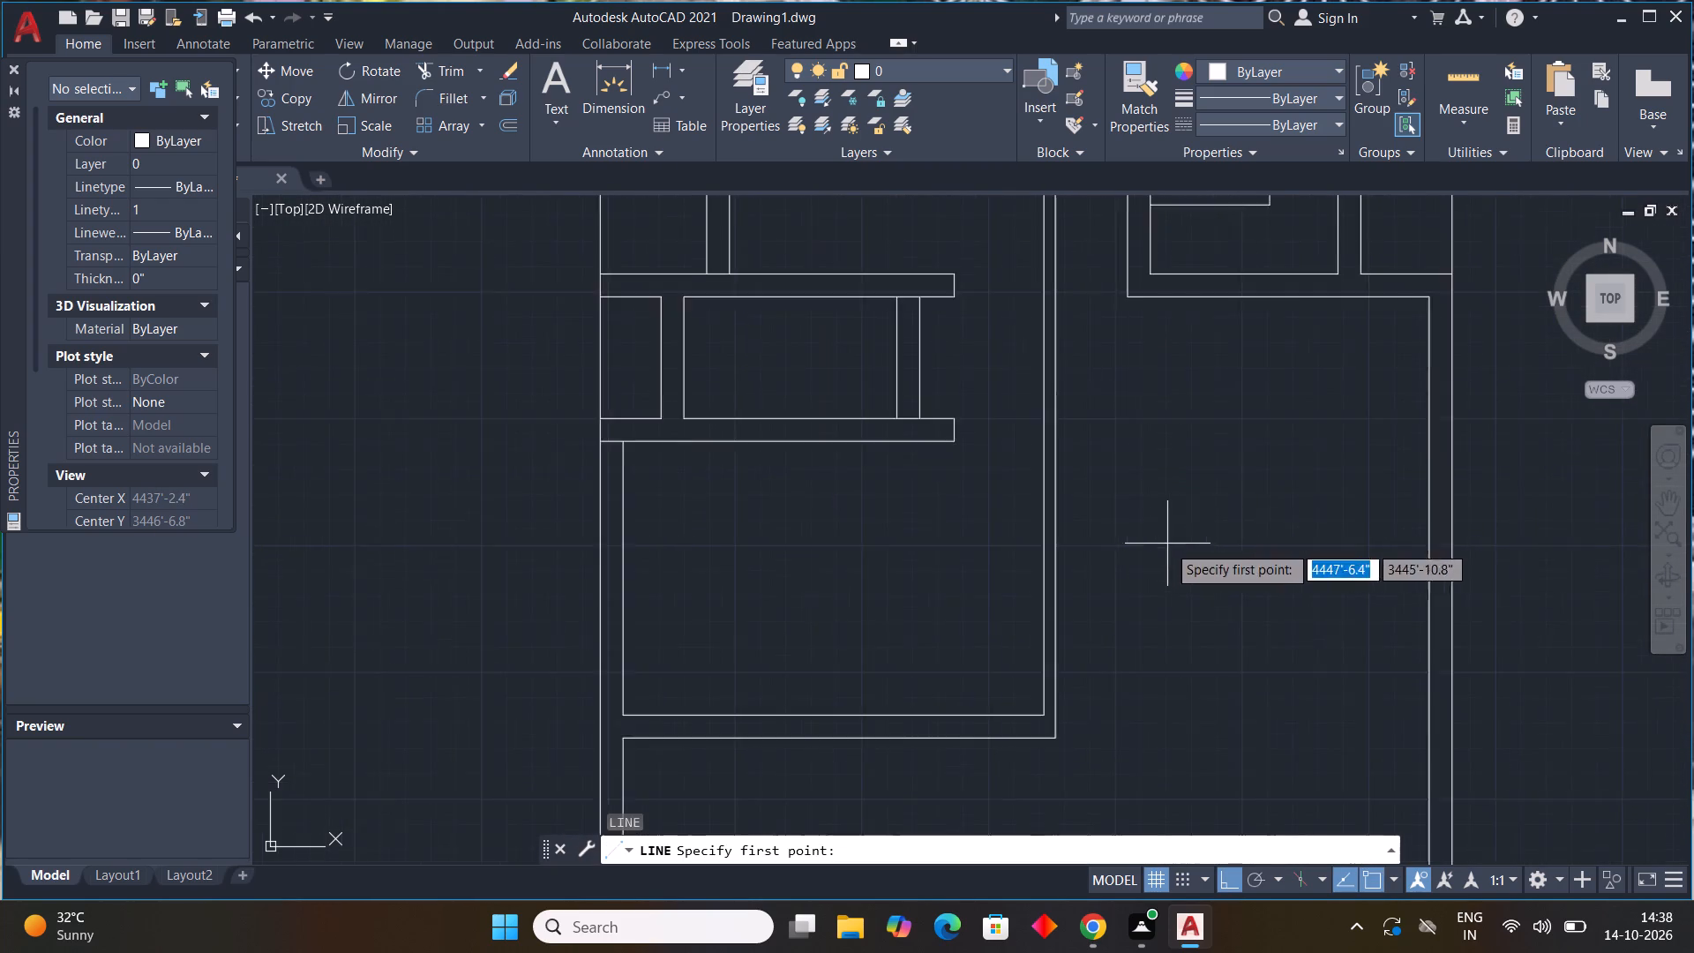
{"action": "middle_click_drag", "start_coordinate": [1164, 544], "coordinate": [1113, 619]}
{"action": "scroll", "coordinate": [1043, 709], "scroll_direction": "up", "scroll_amount": 2}
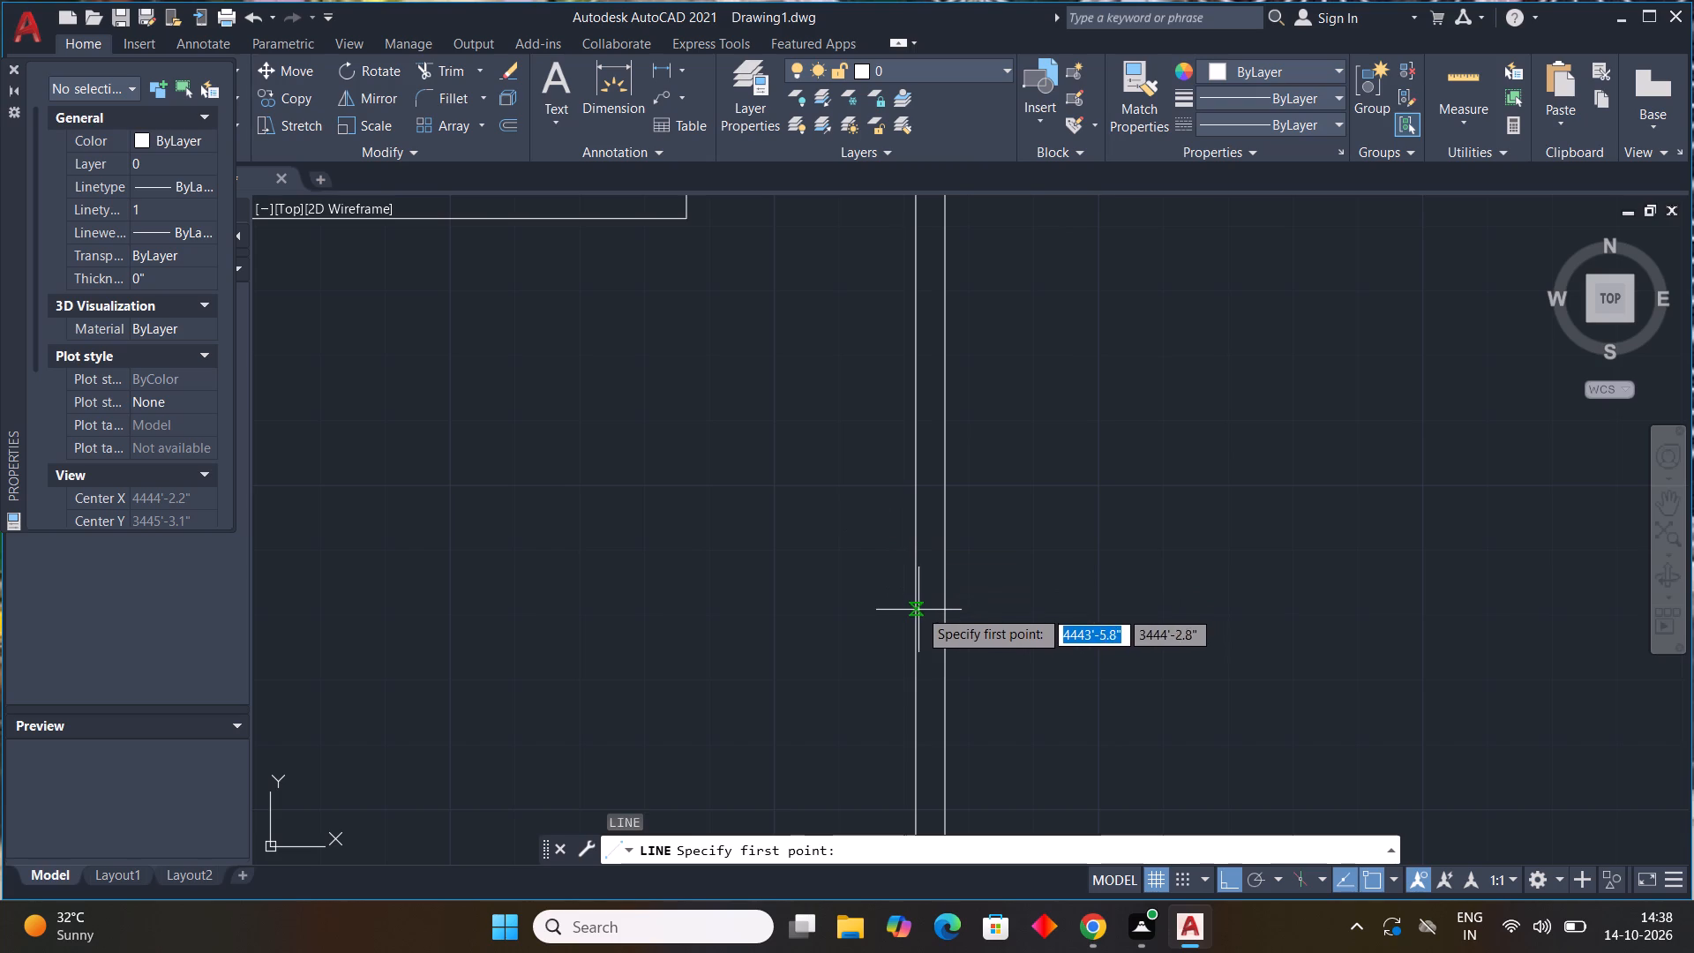
{"action": "left_click_drag", "start_coordinate": [918, 605], "coordinate": [938, 601]}
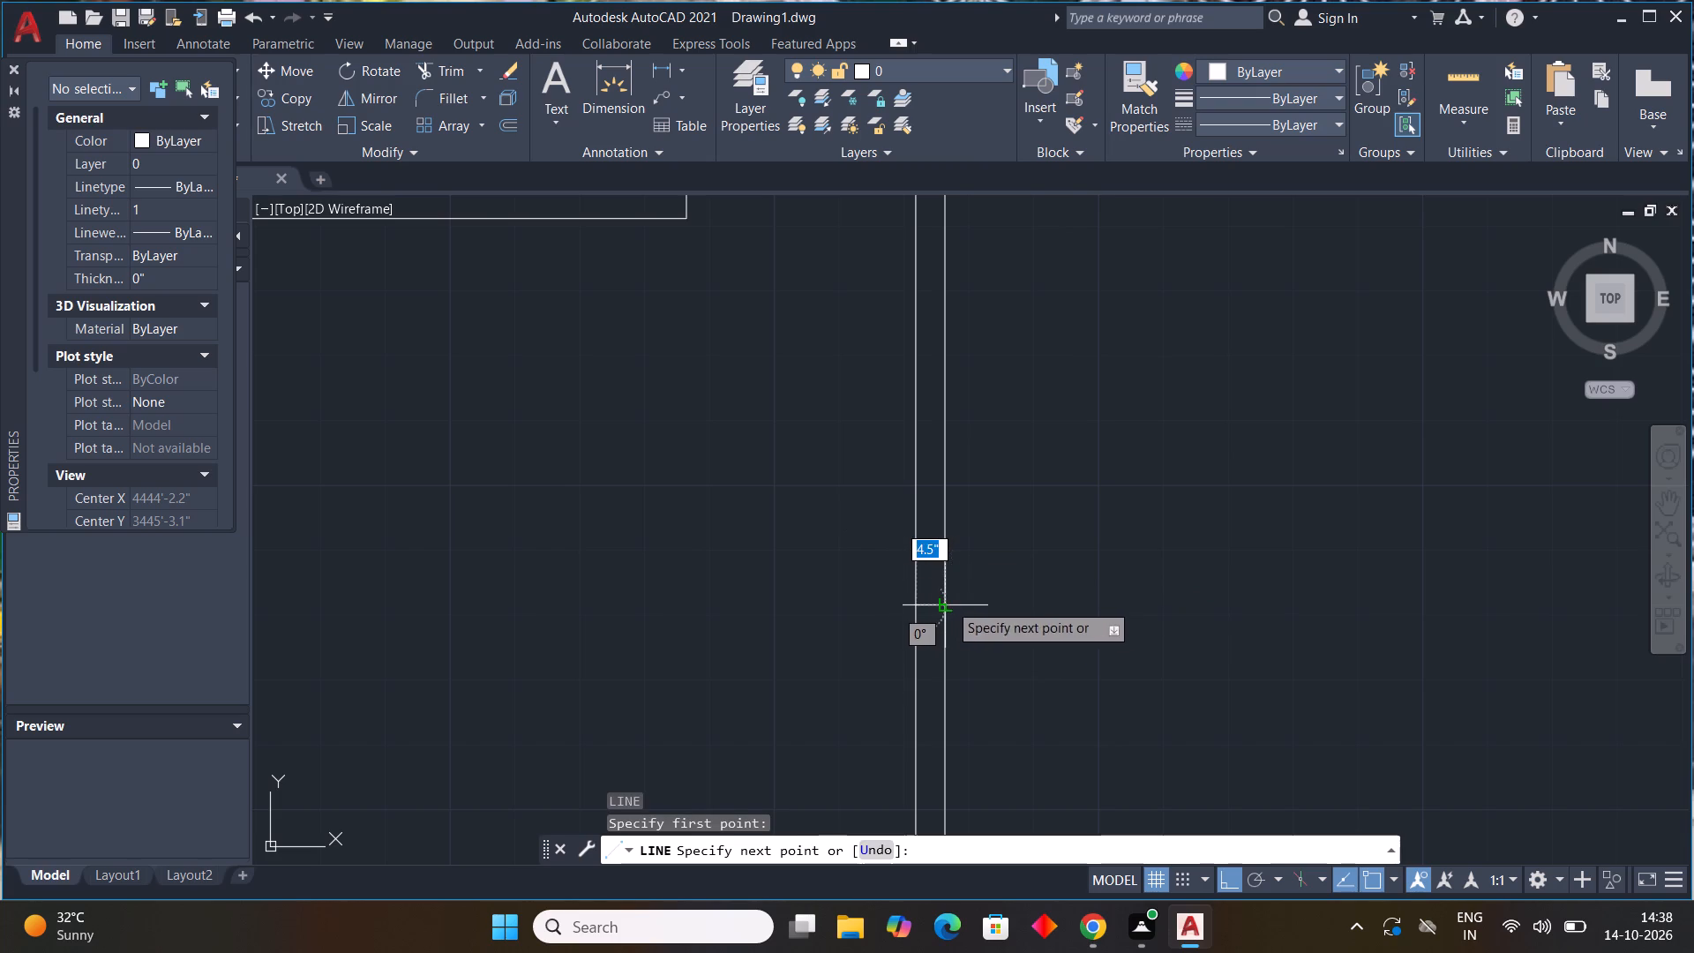
{"action": "left_click", "coordinate": [948, 603]}
{"action": "key", "text": "Escape"}
{"action": "key", "text": "space"}
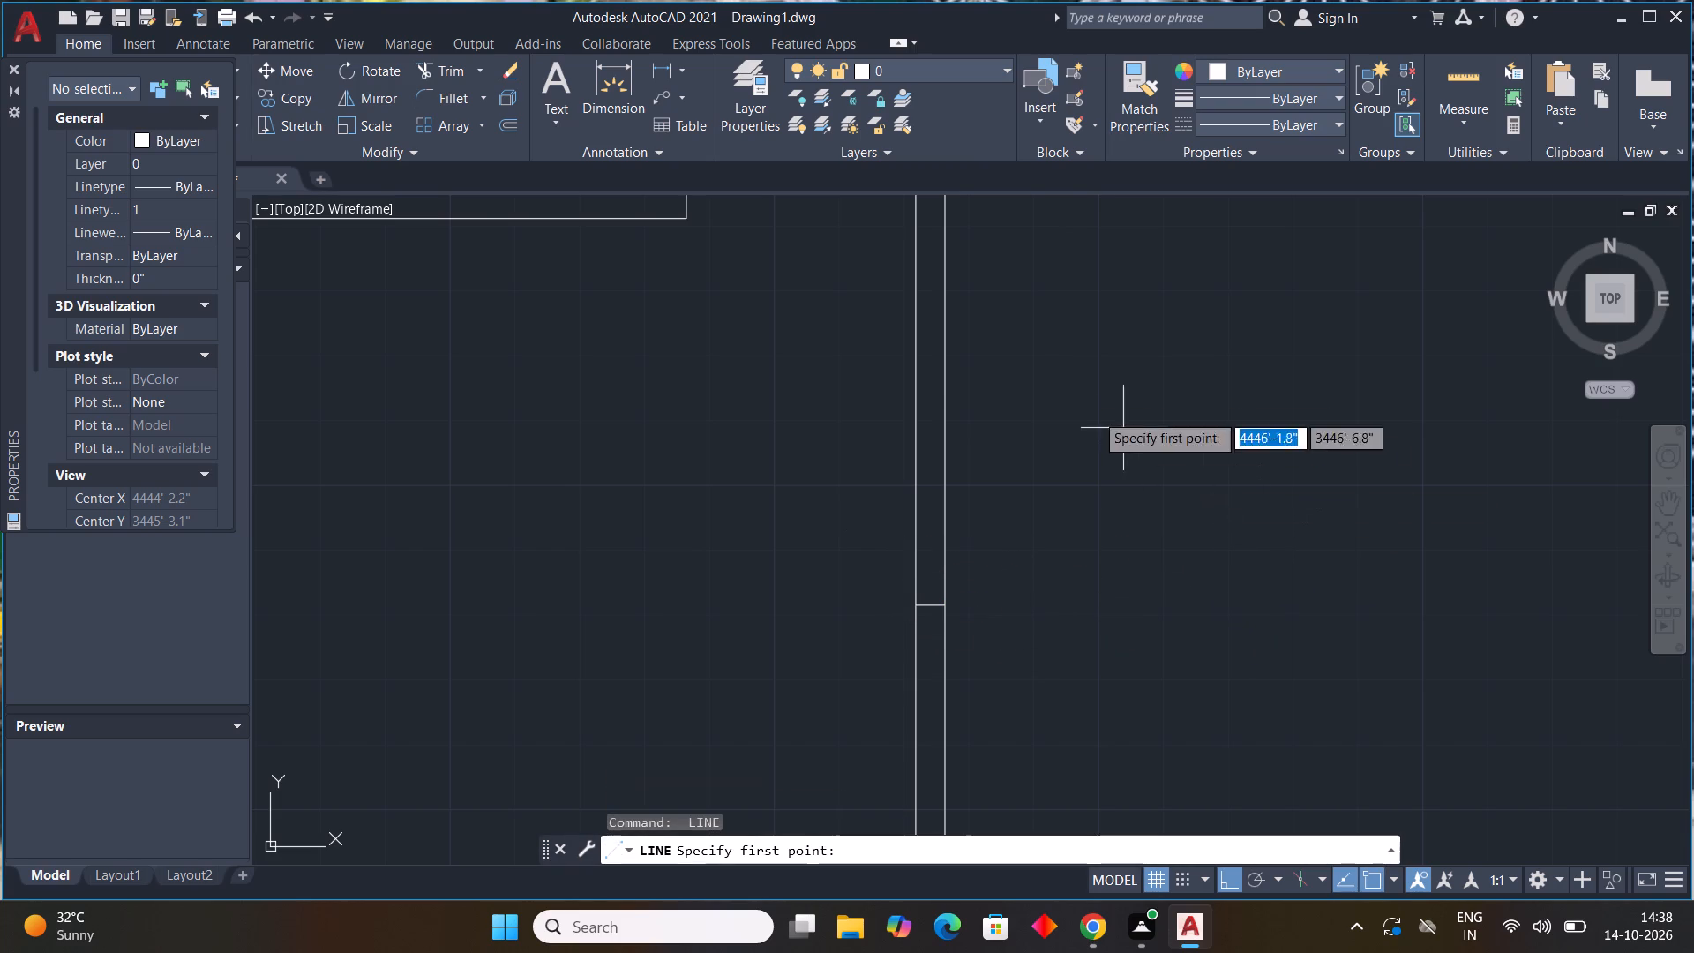
{"action": "left_click_drag", "start_coordinate": [918, 334], "coordinate": [929, 333]}
{"action": "left_click", "coordinate": [948, 334]}
{"action": "key", "text": "Escape"}
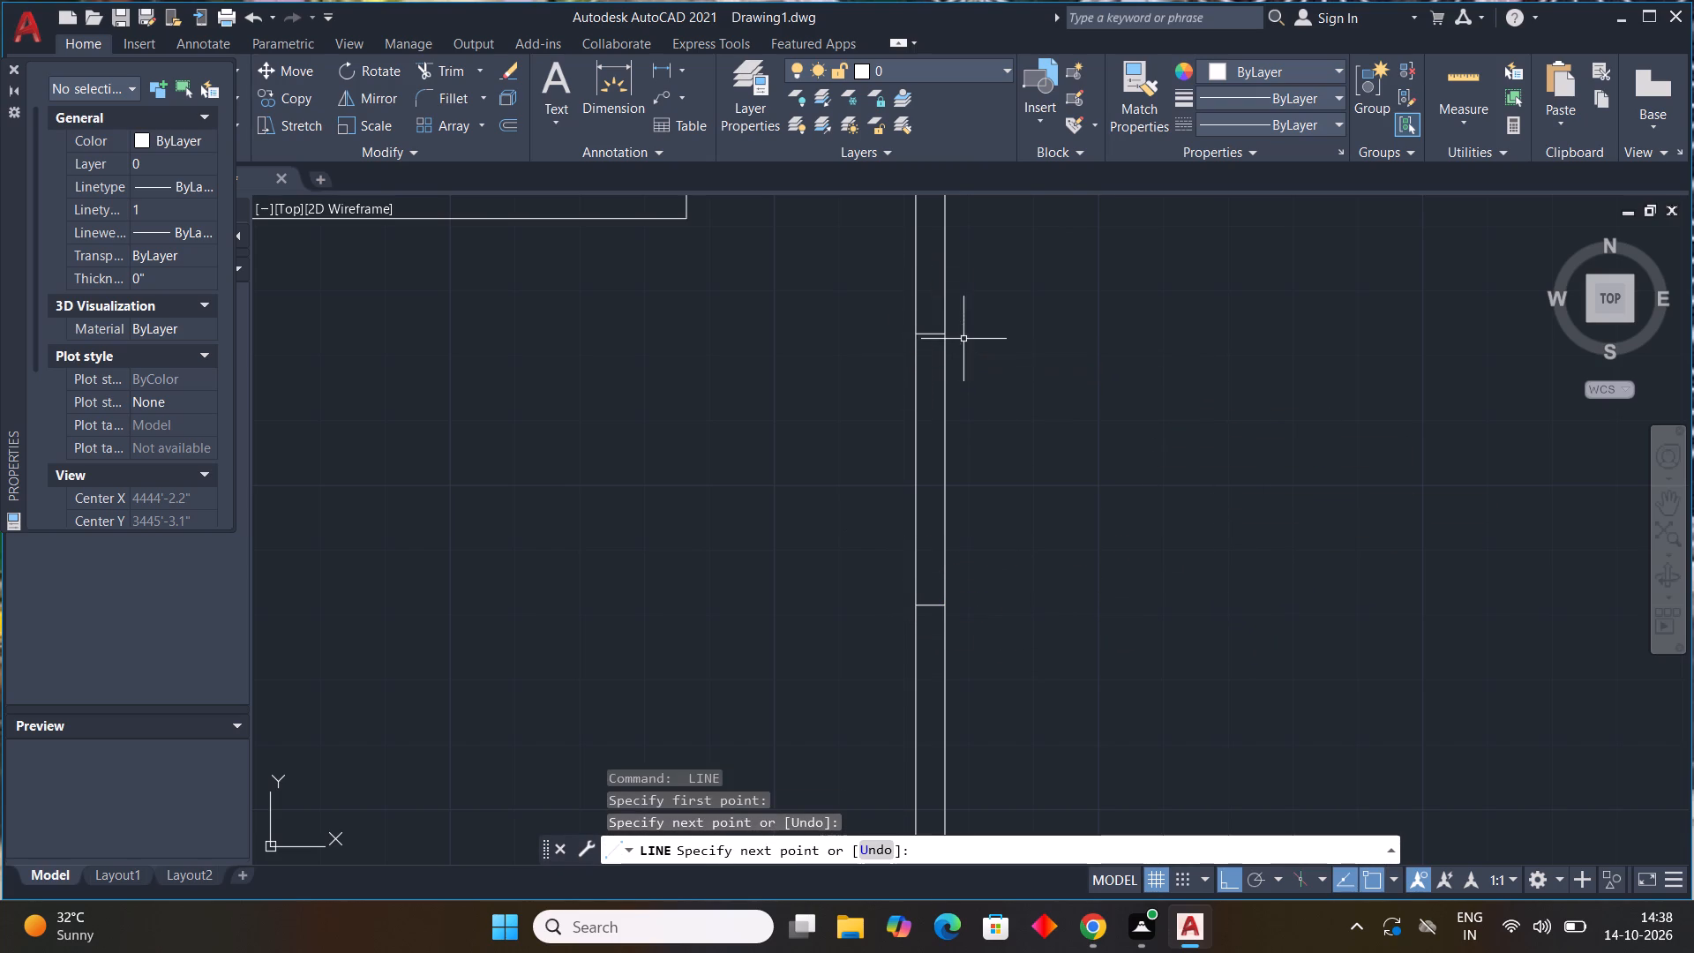
Trim the partition's left line between the two short opening lines.
{"action": "key", "text": "t"}
{"action": "key", "text": "r"}
{"action": "key", "text": "space"}
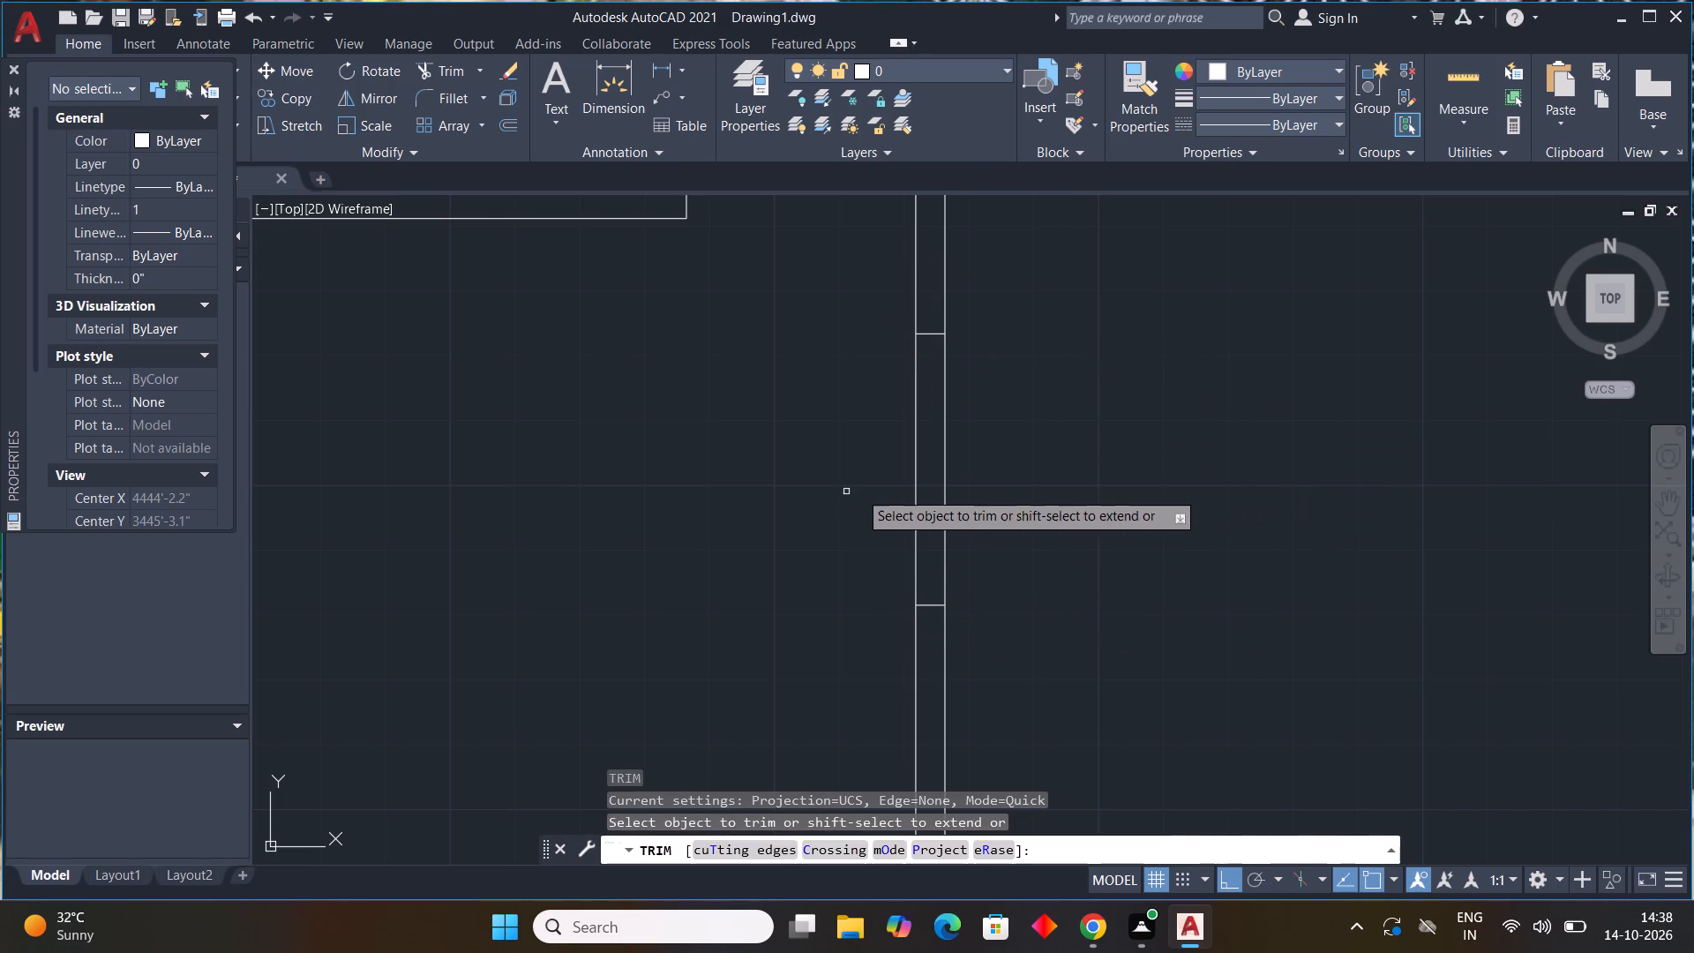
{"action": "left_click", "coordinate": [916, 475]}
{"action": "scroll", "coordinate": [1052, 505], "scroll_direction": "down", "scroll_amount": 3}
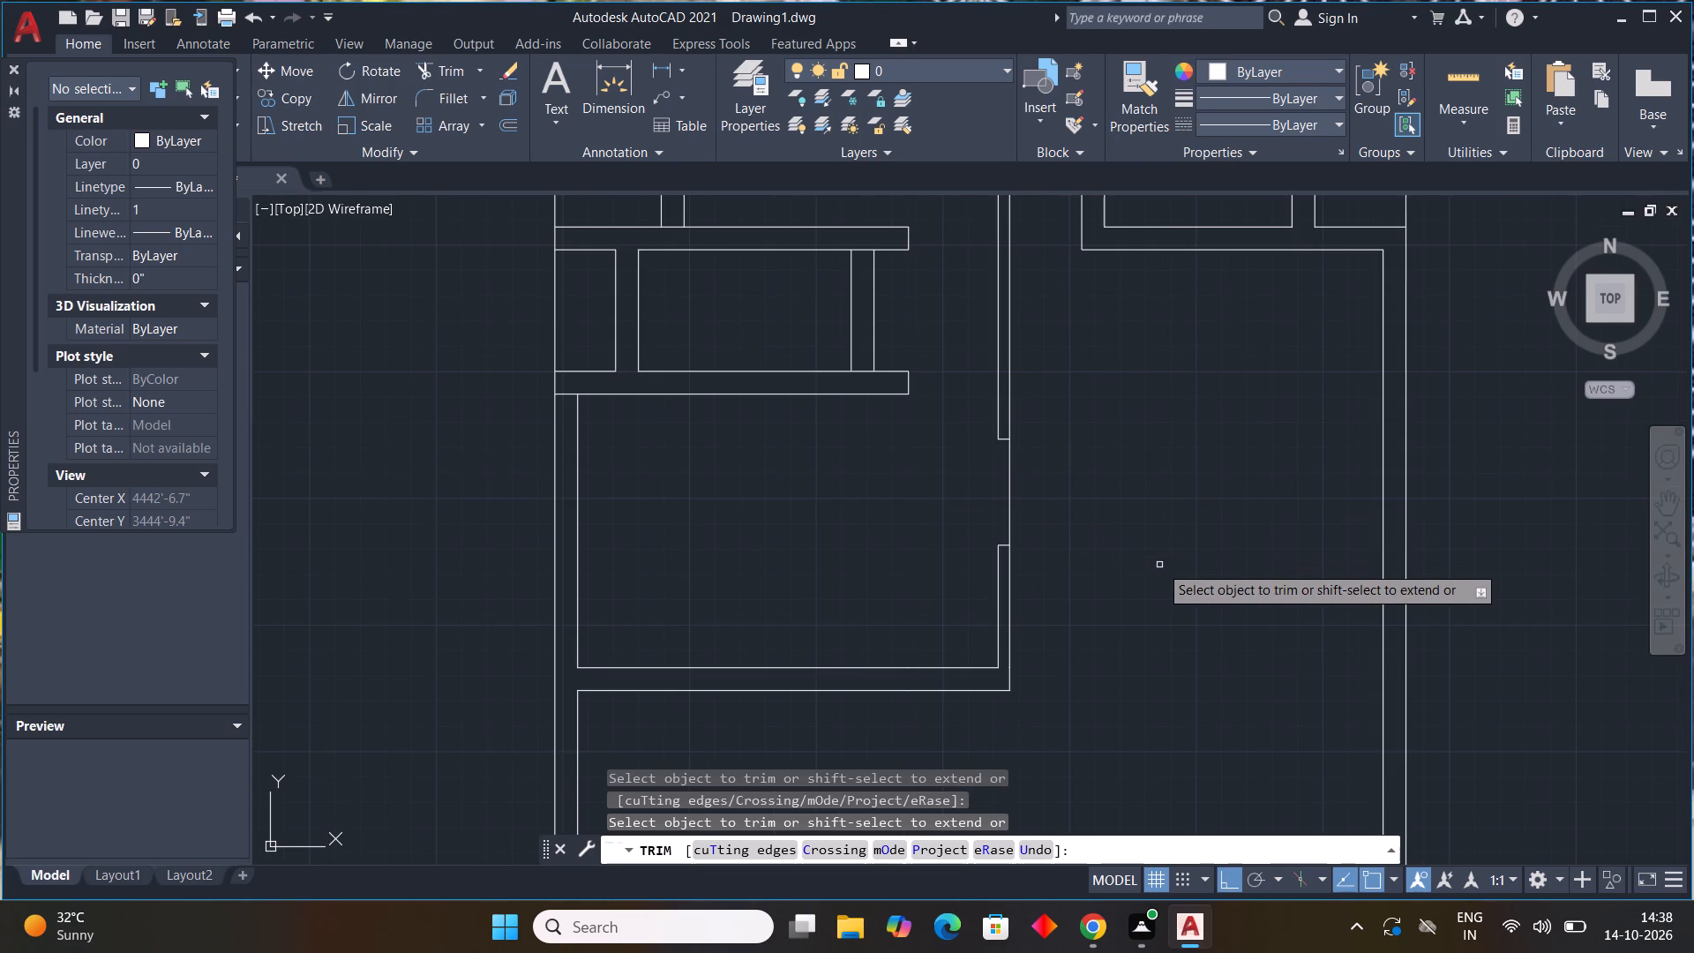
{"action": "key", "text": "Escape"}
Offset the left exterior wall's inner line 10' to the right in the bottom space below the new wall.
{"action": "scroll", "coordinate": [1159, 565], "scroll_direction": "down", "scroll_amount": 1}
{"action": "middle_click_drag", "start_coordinate": [1157, 565], "coordinate": [1009, 498]}
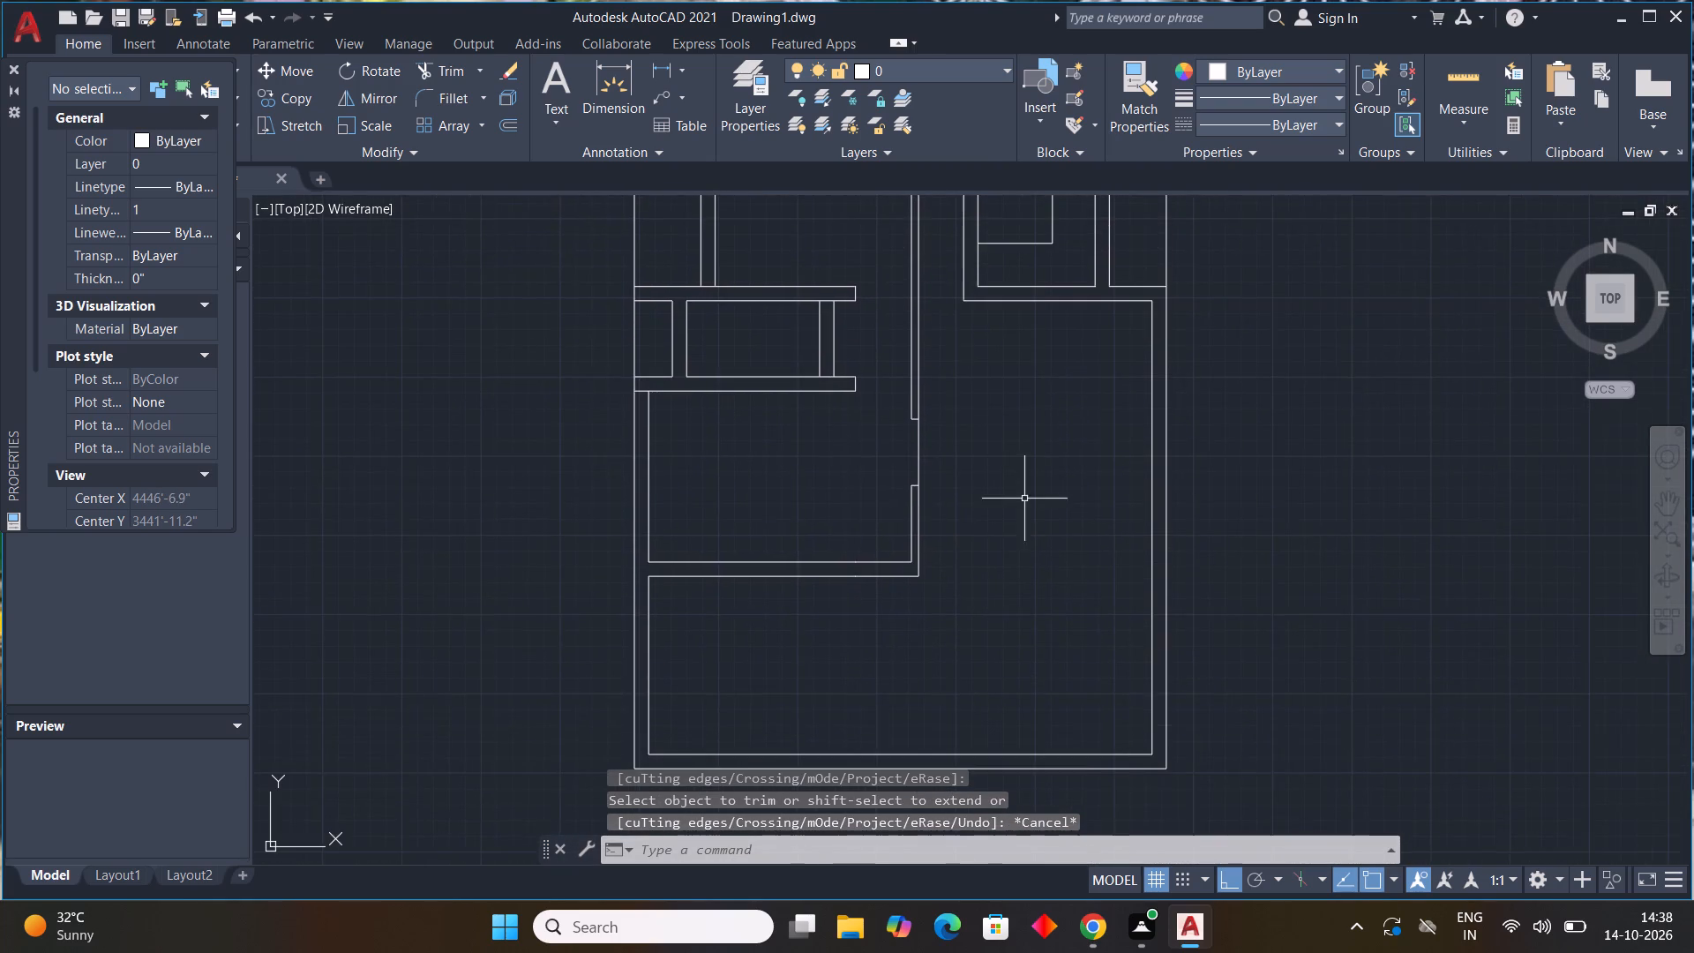
{"action": "scroll", "coordinate": [1030, 503], "scroll_direction": "down", "scroll_amount": 1}
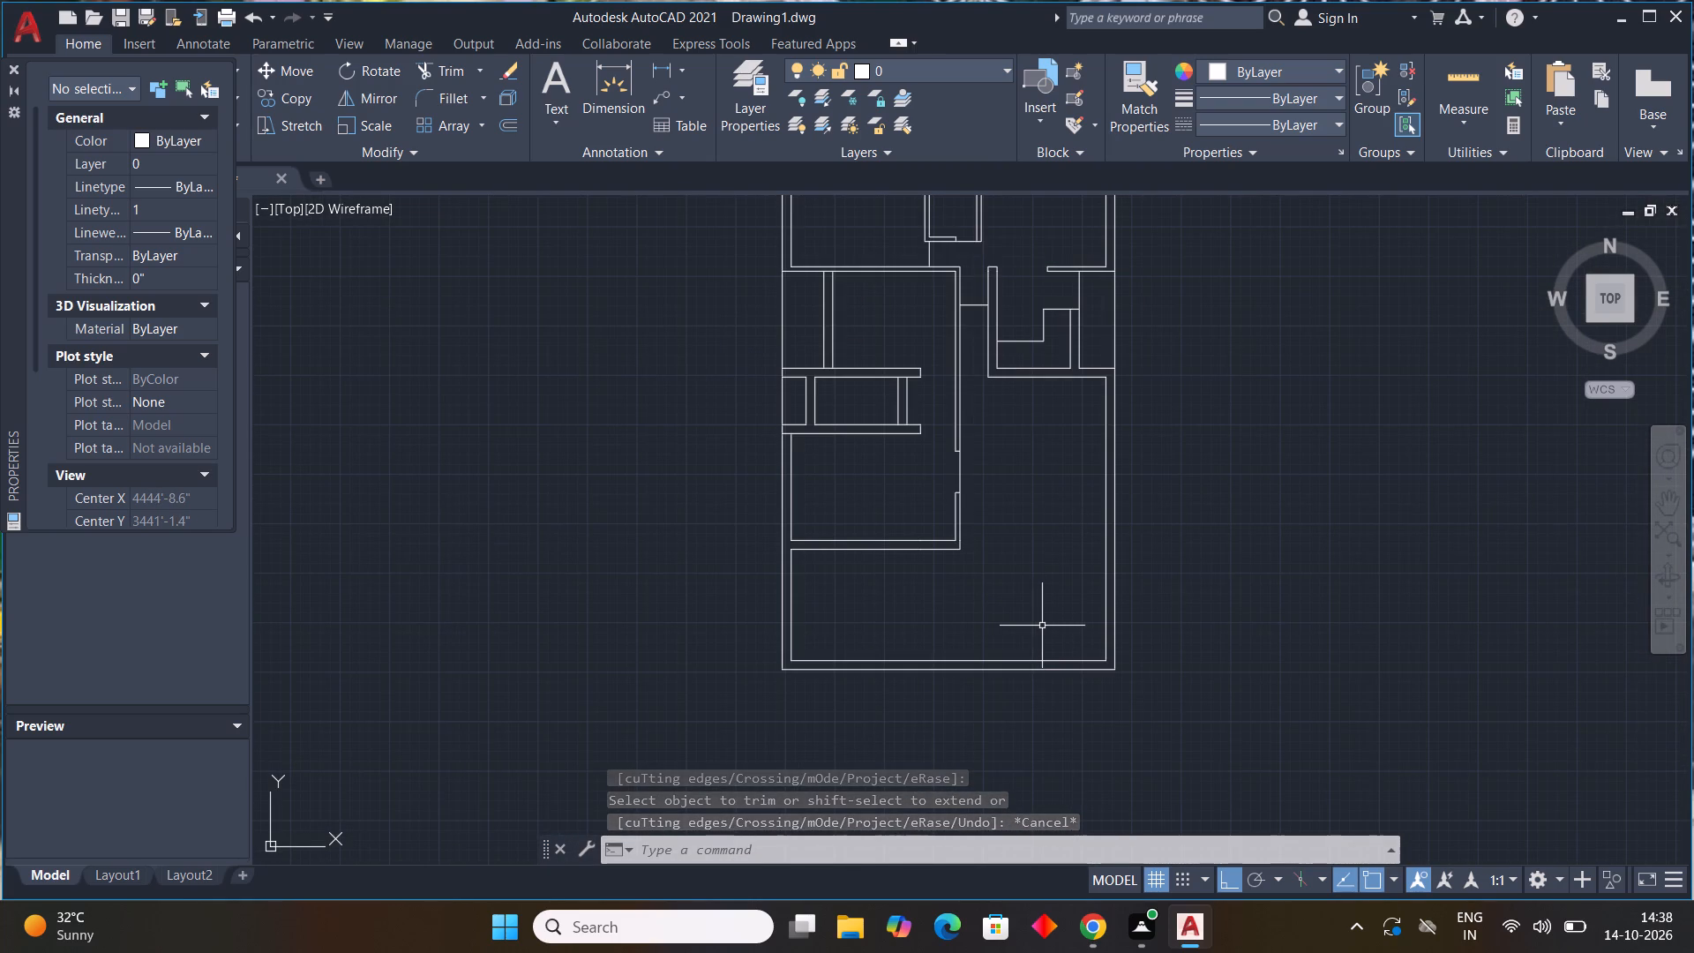
{"action": "key", "text": "Escape"}
{"action": "key", "text": "Escape"}
{"action": "scroll", "coordinate": [971, 620], "scroll_direction": "down", "scroll_amount": 1}
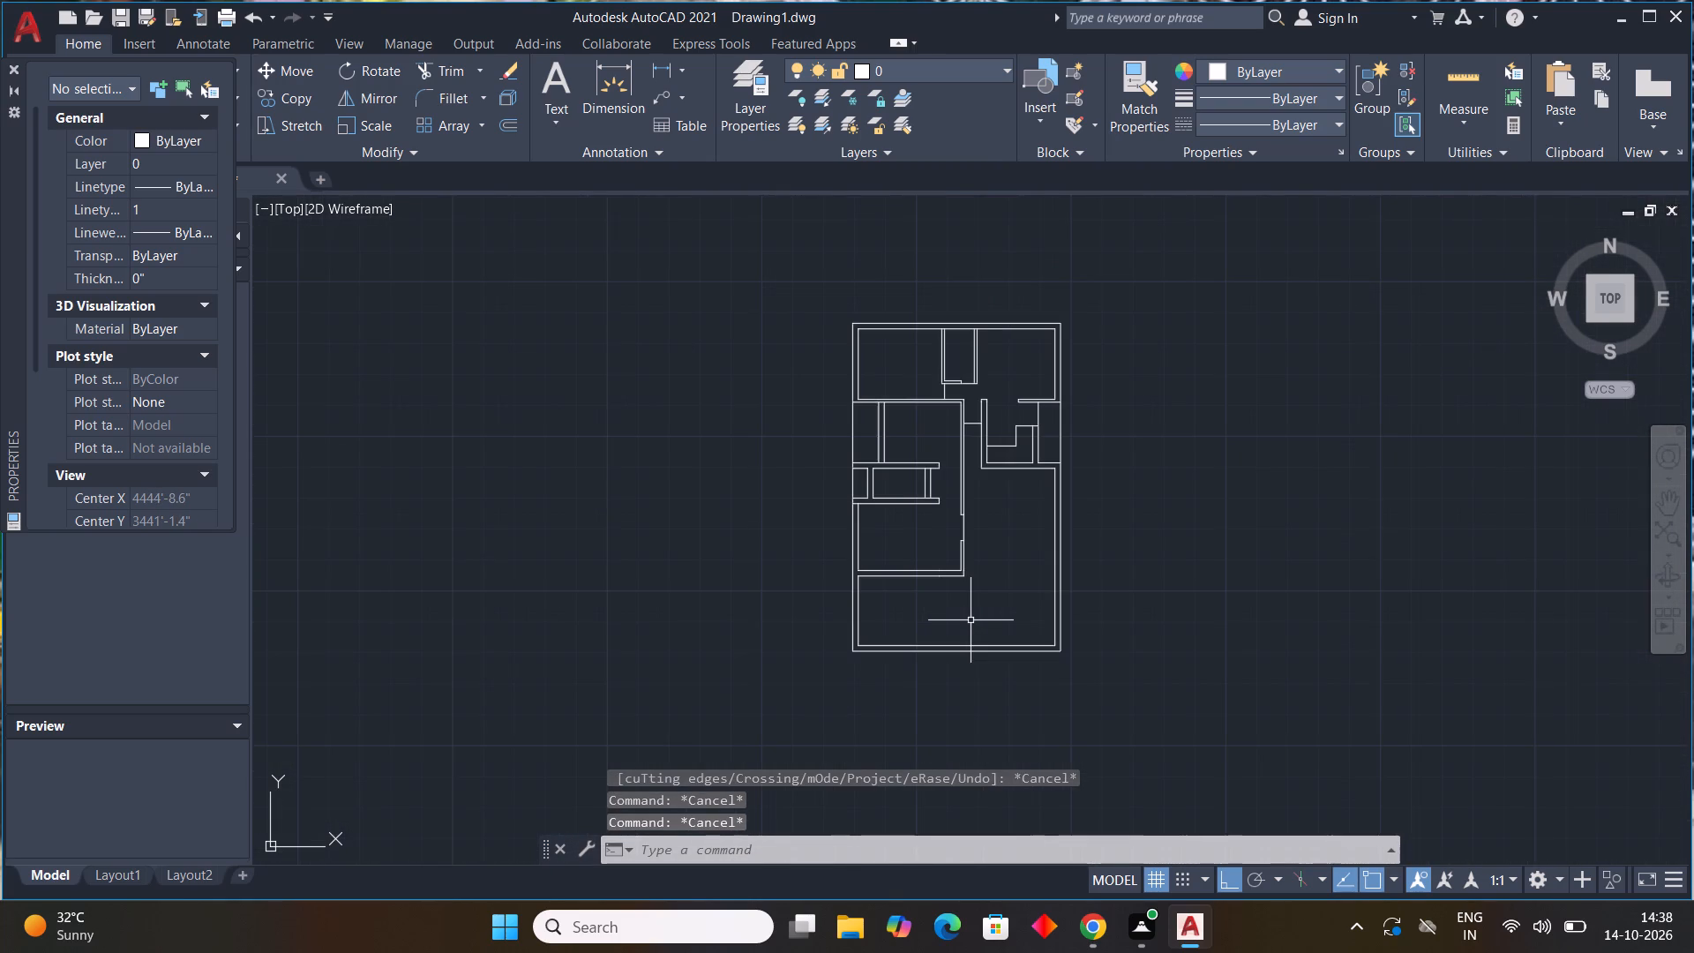
{"action": "scroll", "coordinate": [986, 627], "scroll_direction": "up", "scroll_amount": 2}
{"action": "type", "text": "off"}
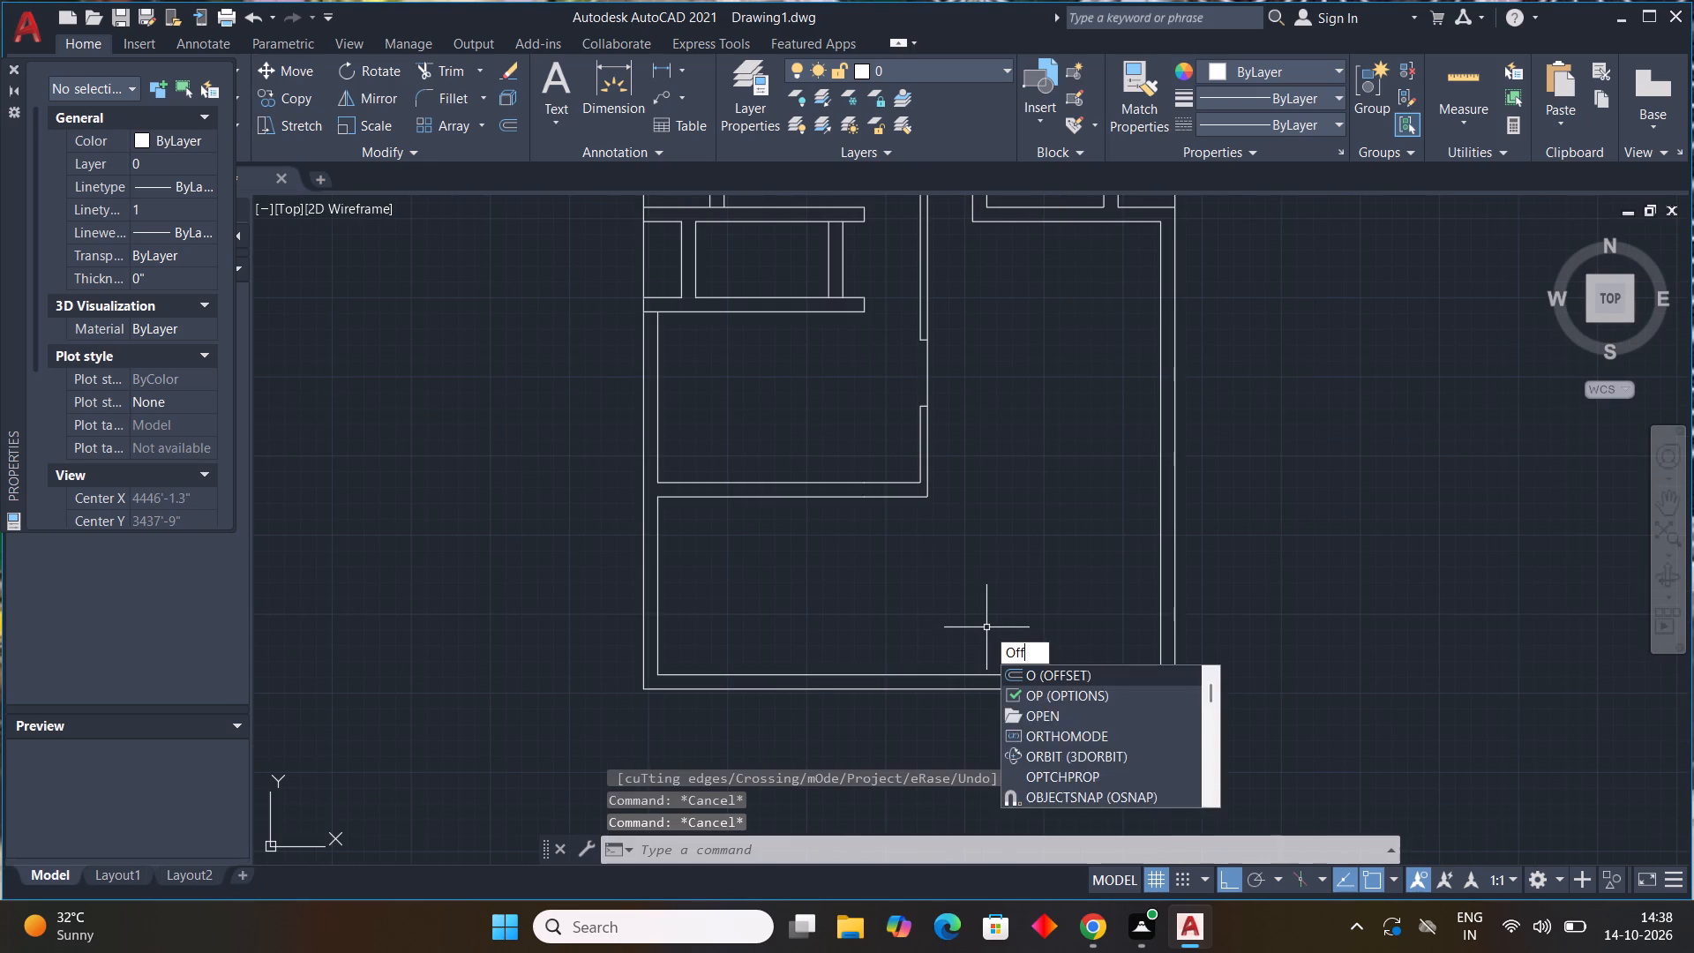
{"action": "key", "text": "space"}
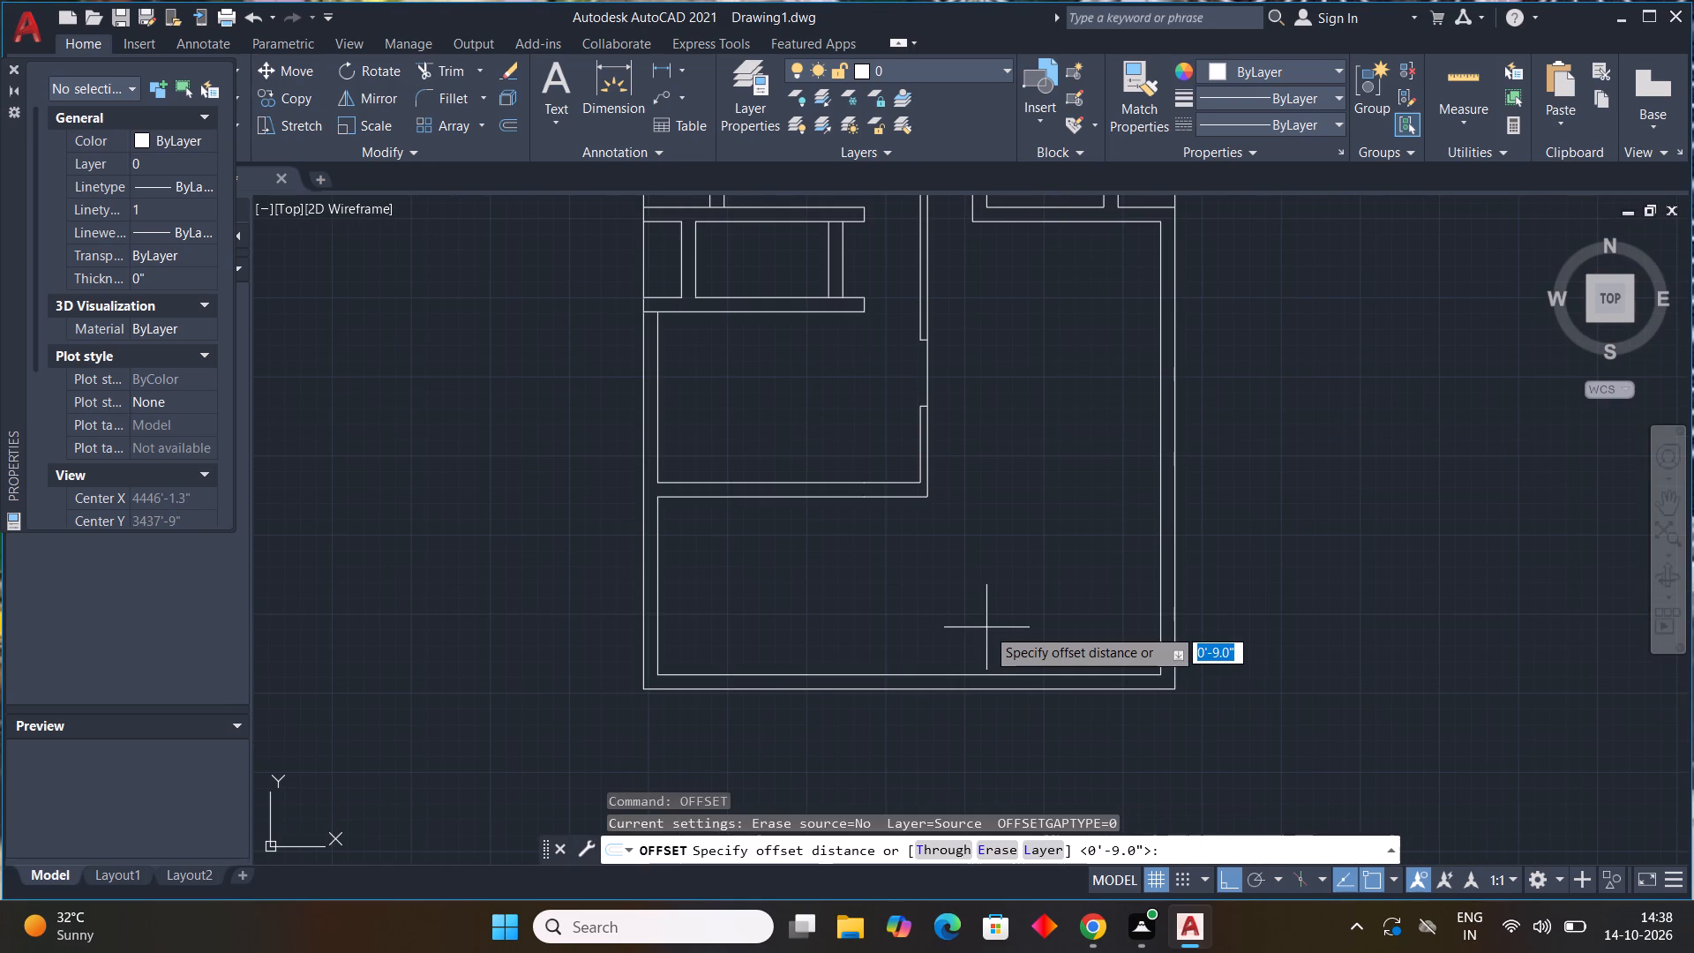
{"action": "type", "text": "10'"}
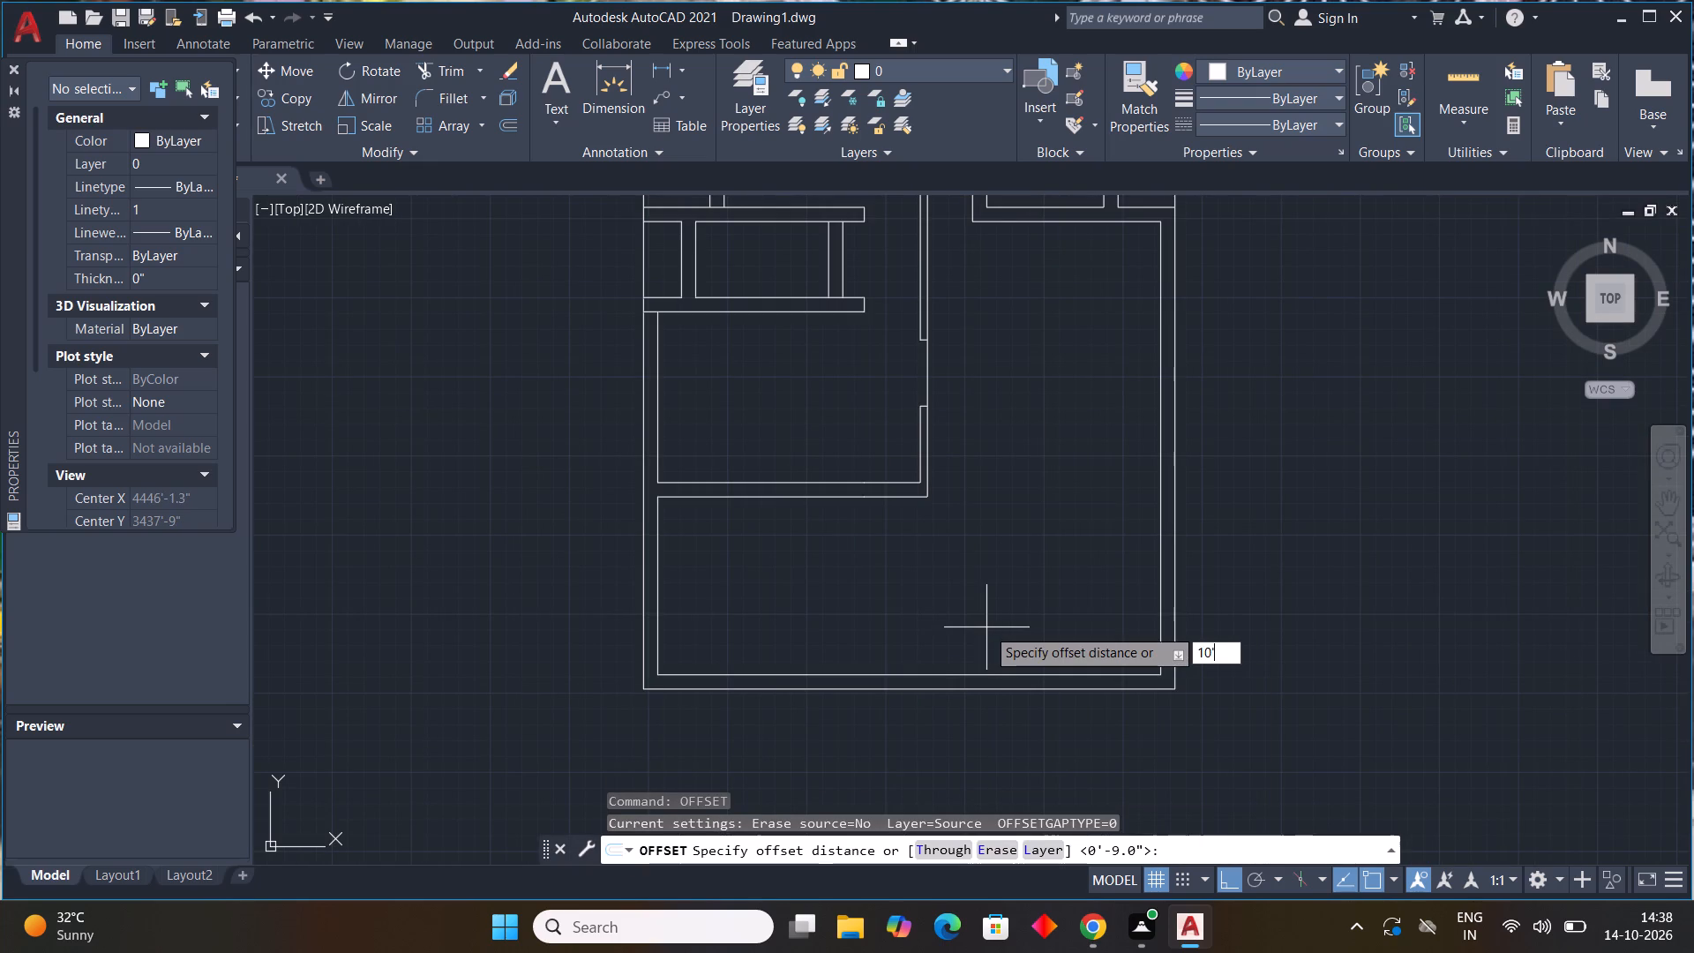
{"action": "key", "text": "space"}
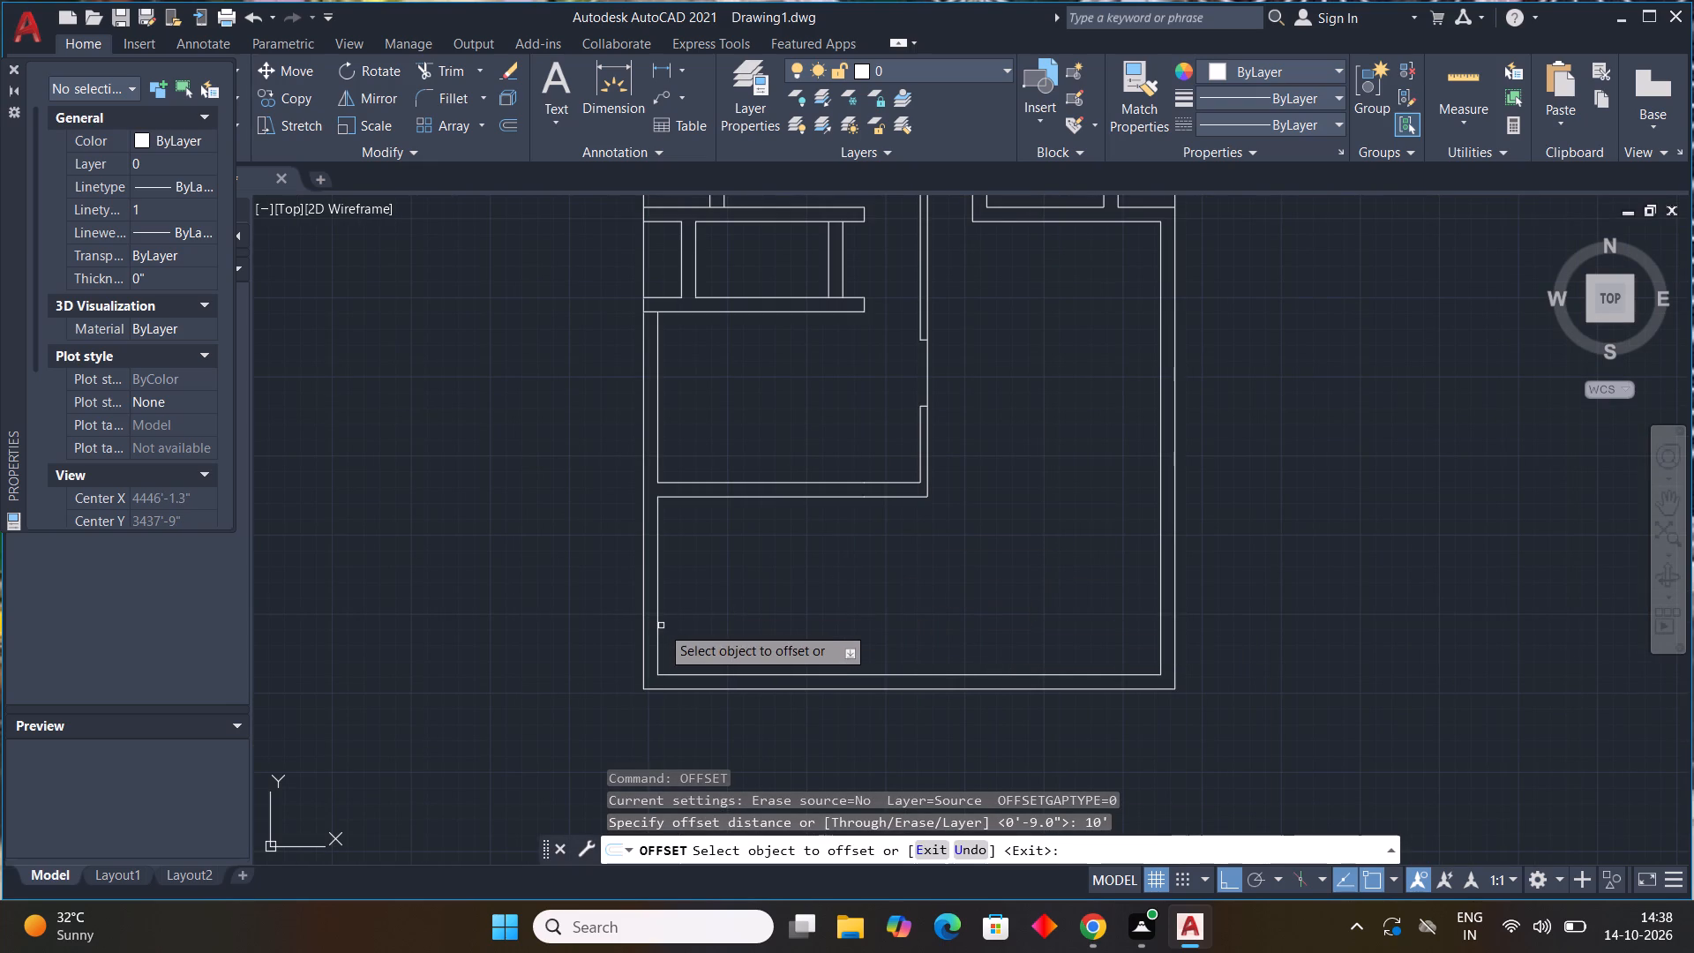
{"action": "left_click", "coordinate": [660, 626]}
{"action": "left_click", "coordinate": [875, 624]}
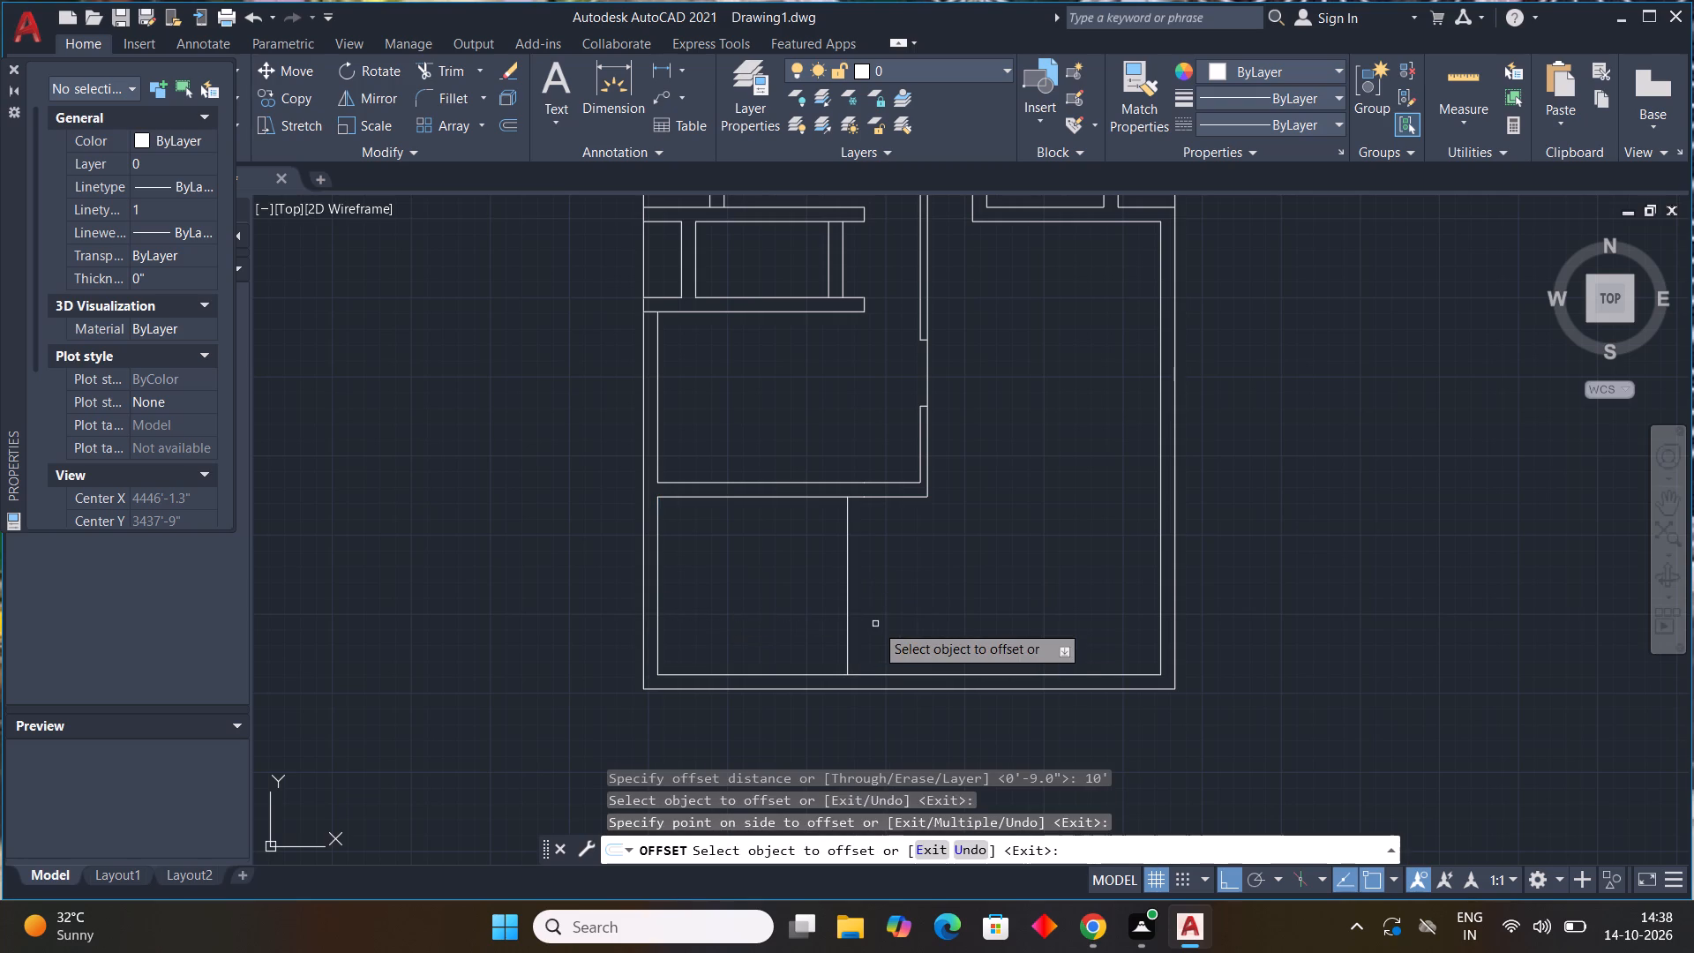
{"action": "key", "text": "Escape"}
Offset the new 10' vertical line 4.5" to the right to form a partition.
{"action": "key", "text": "space"}
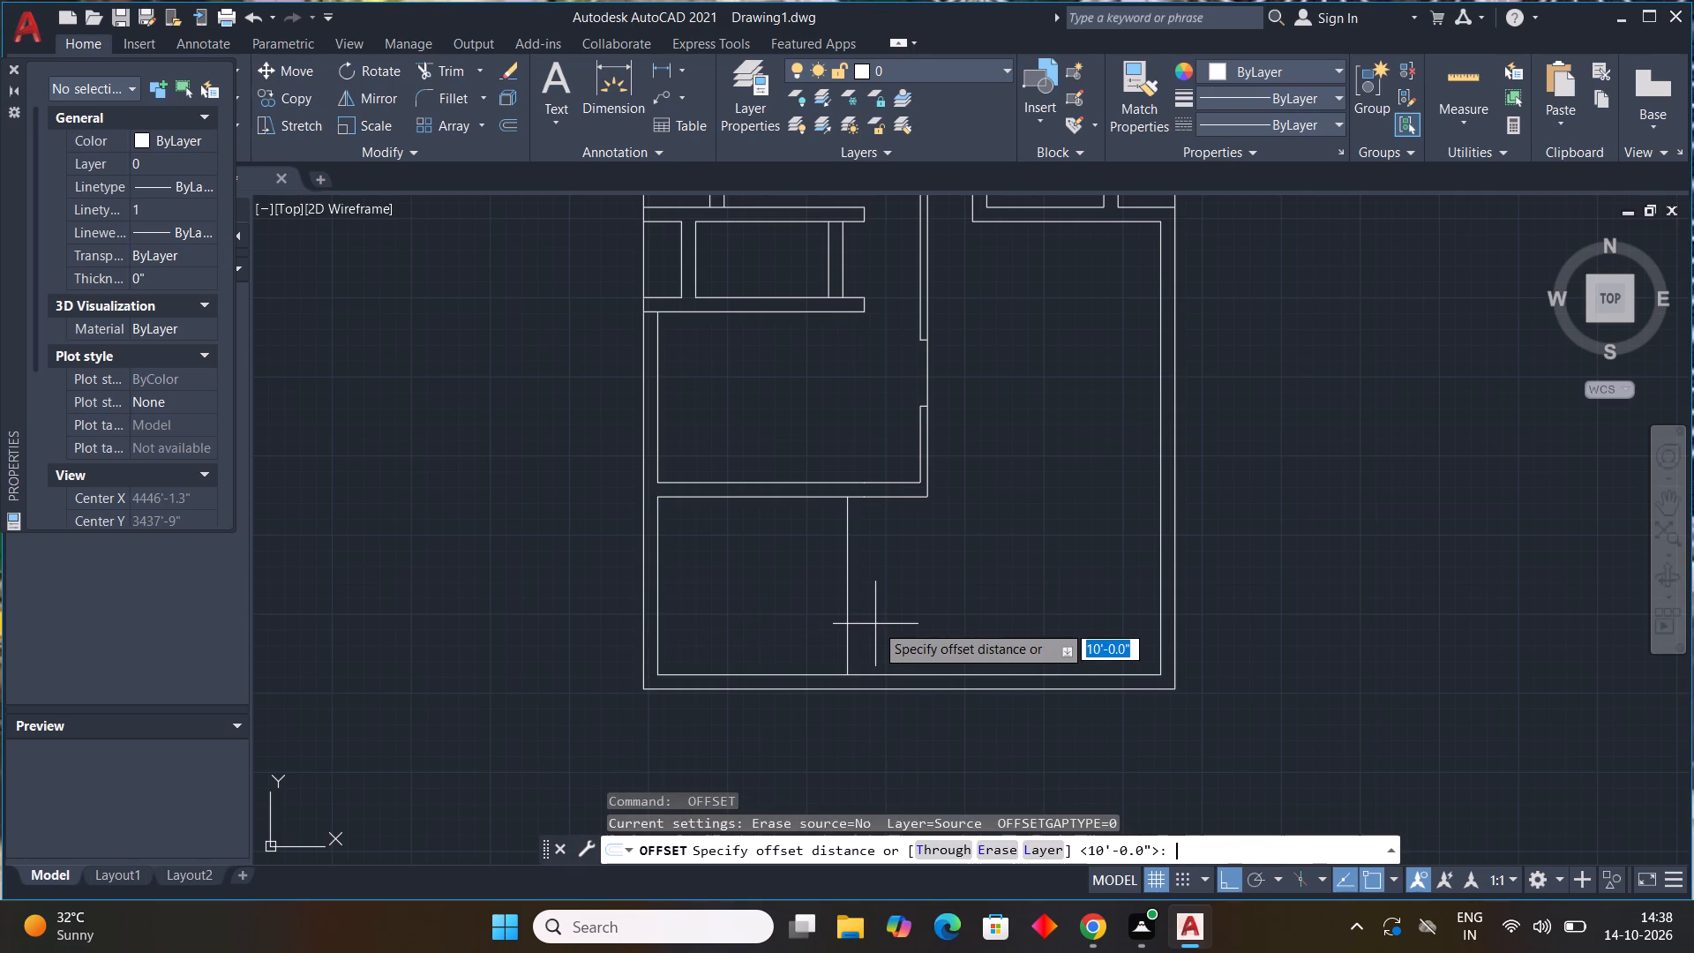
{"action": "type", "text": "4.5\""}
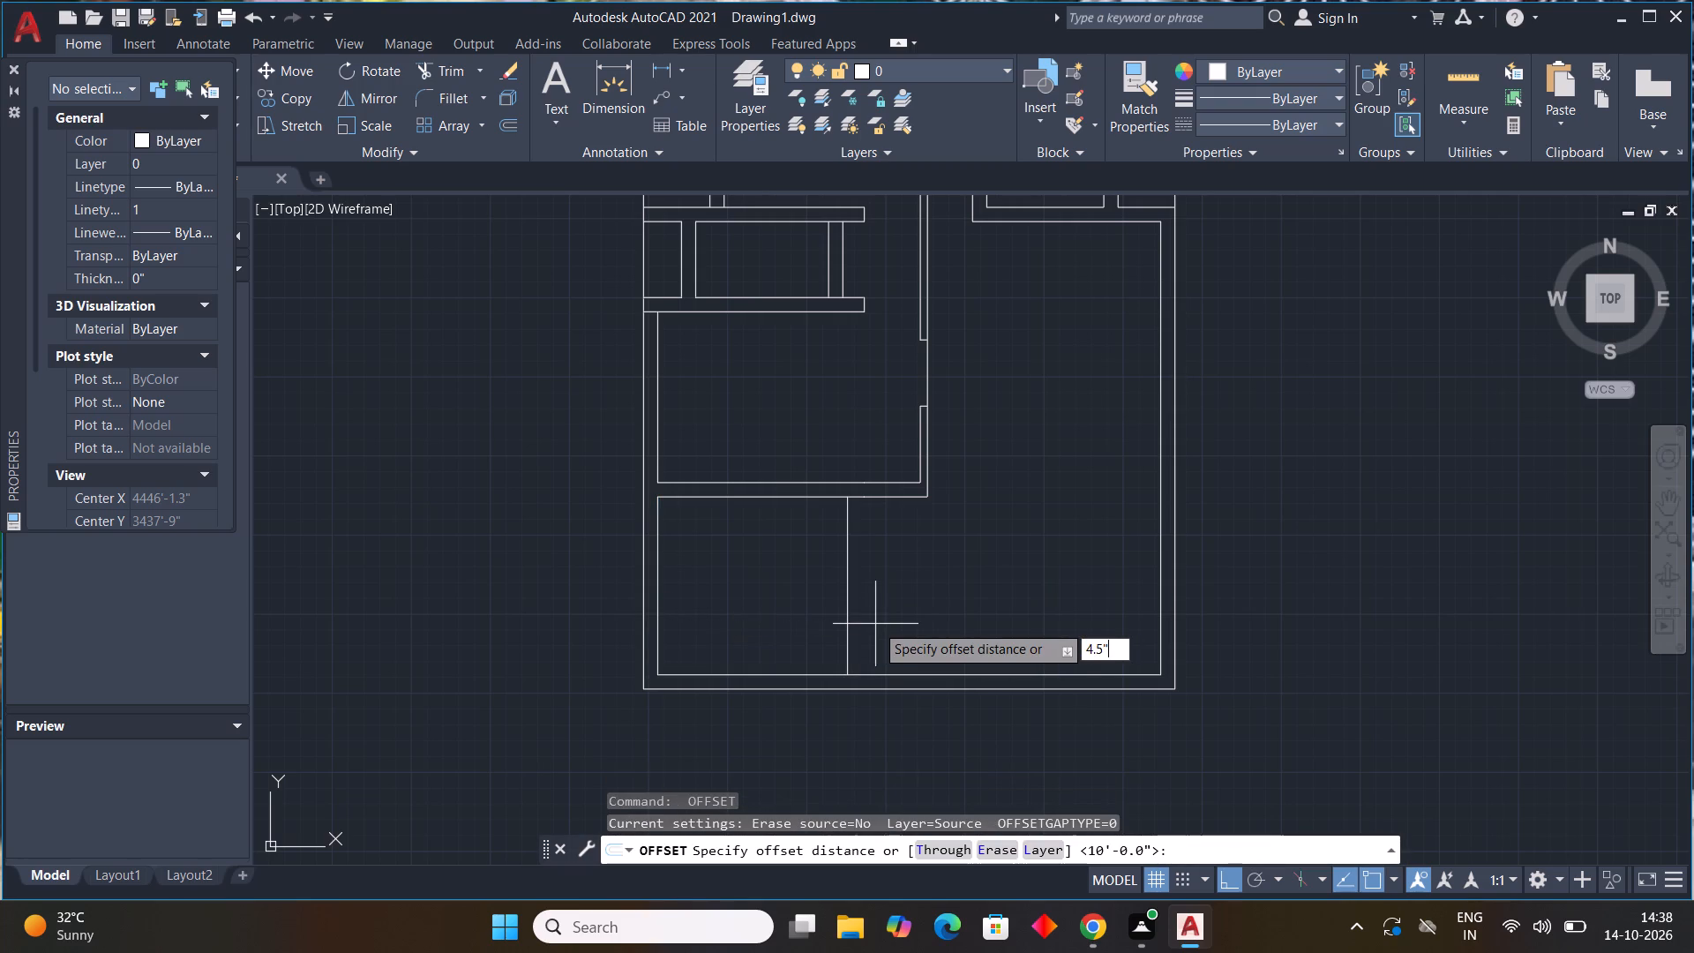
{"action": "key", "text": "space"}
{"action": "left_click_drag", "start_coordinate": [848, 624], "coordinate": [873, 626]}
{"action": "left_click", "coordinate": [932, 625]}
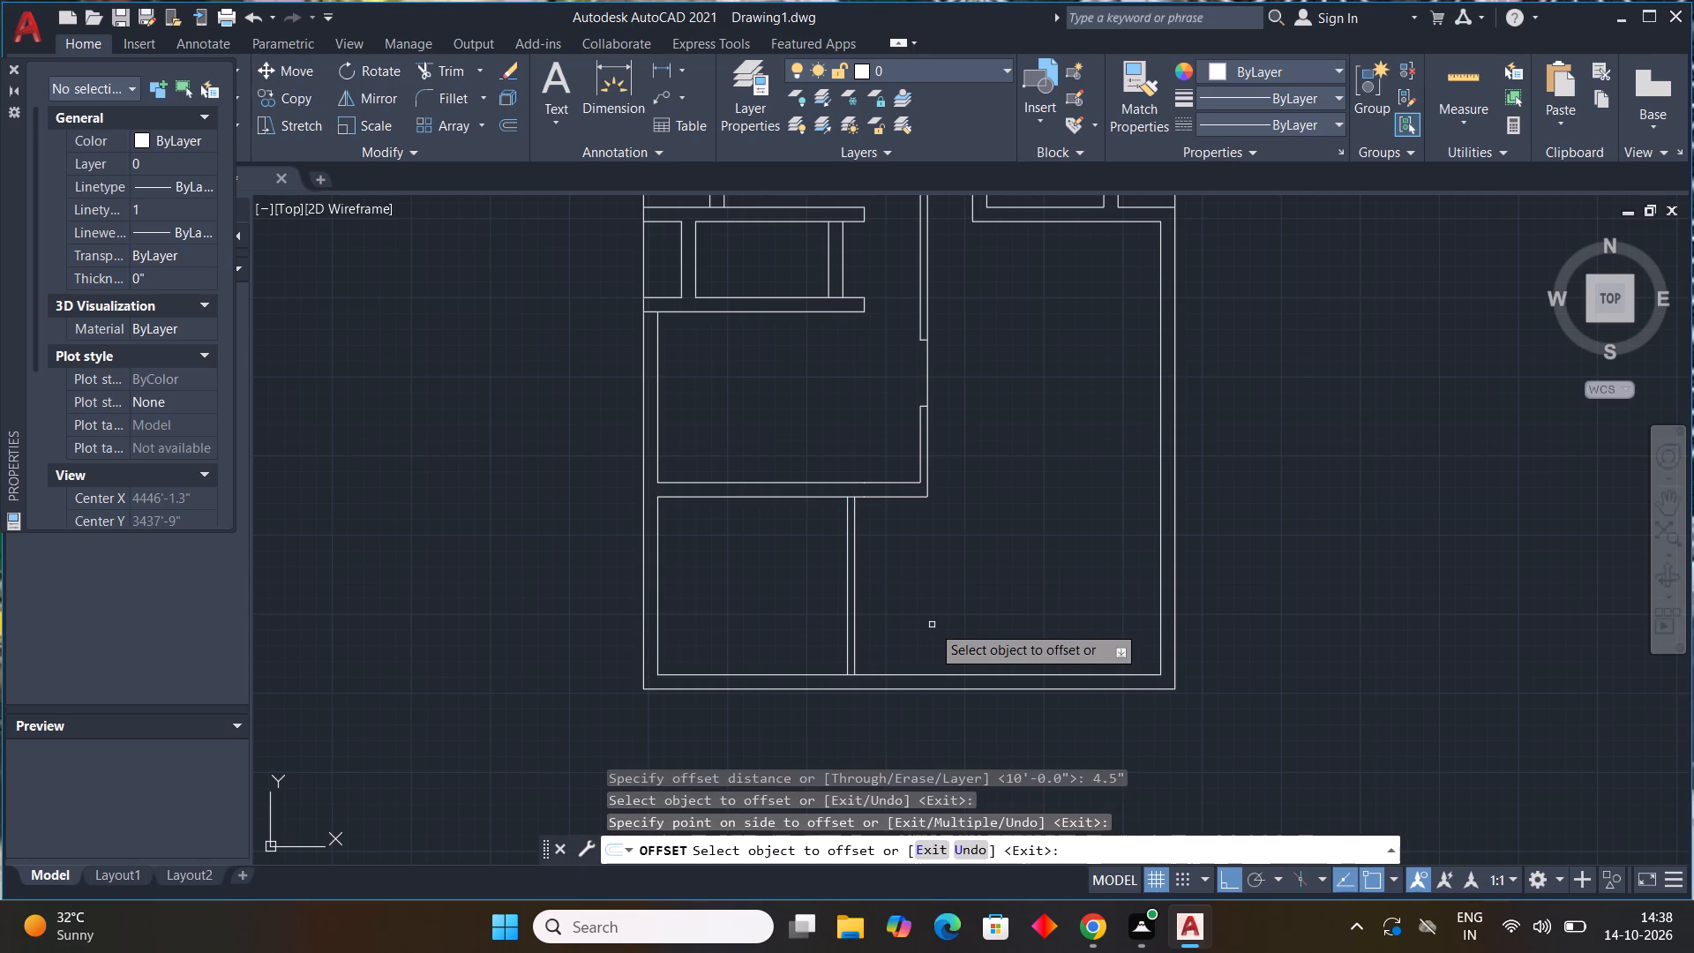
{"action": "key", "text": "Escape"}
Offset the new partition's right line 4' to the right.
{"action": "scroll", "coordinate": [939, 672], "scroll_direction": "up", "scroll_amount": 1}
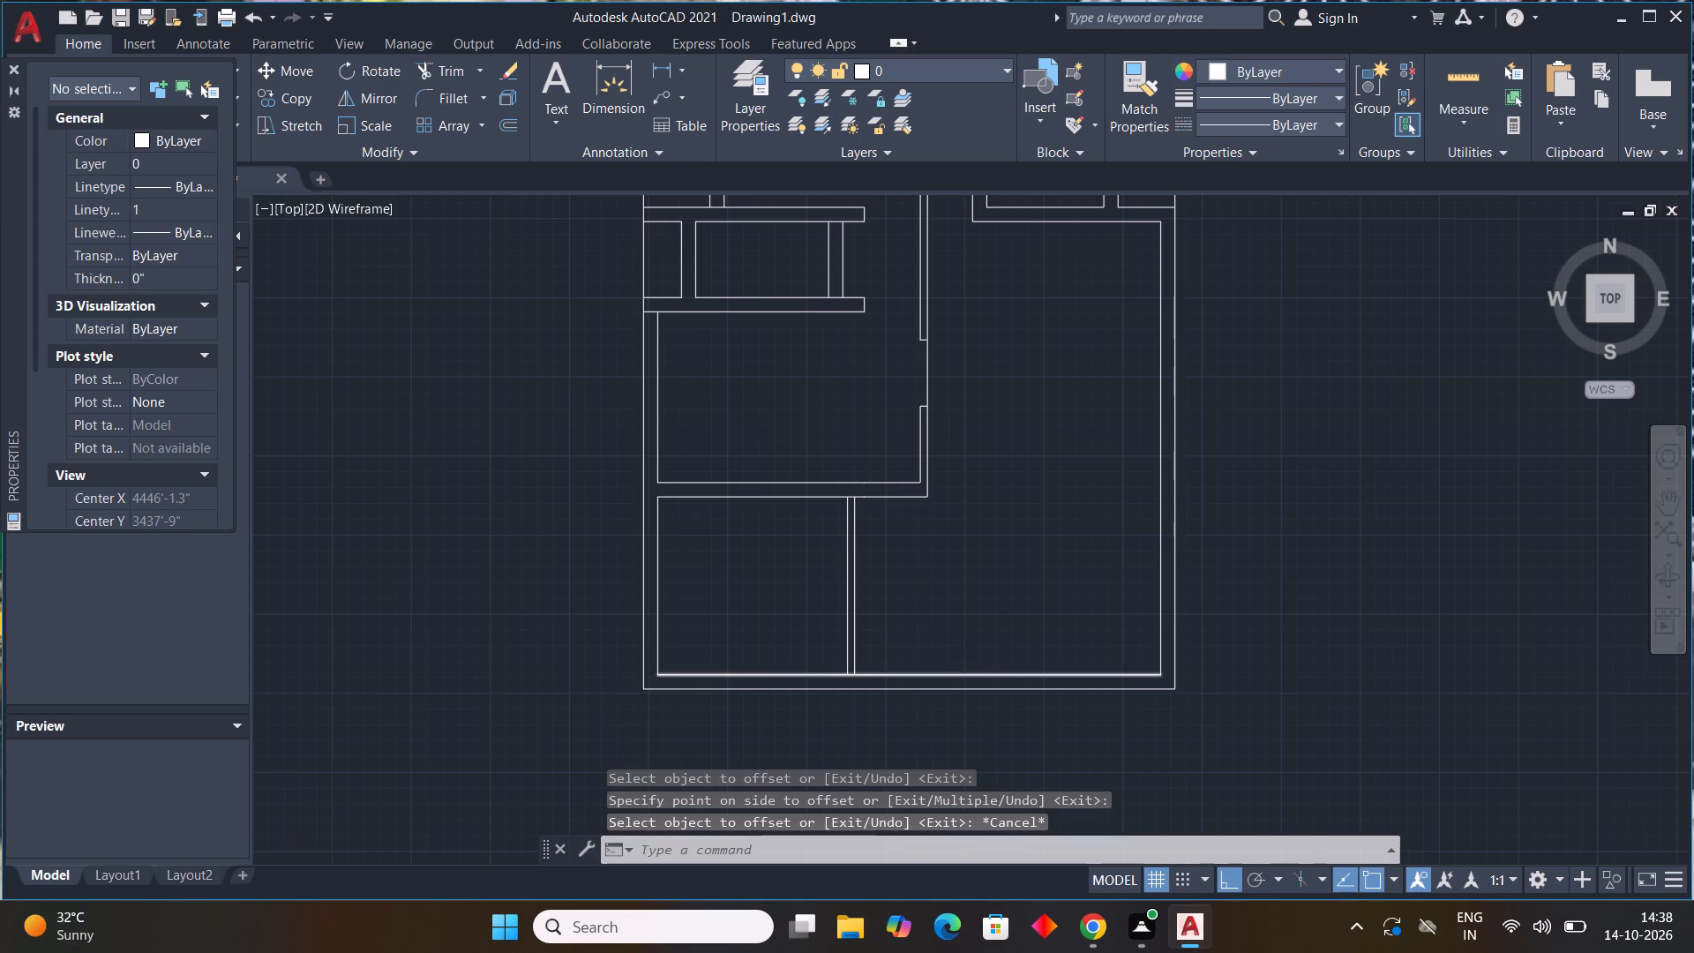
{"action": "scroll", "coordinate": [939, 672], "scroll_direction": "up", "scroll_amount": 1}
{"action": "key", "text": "space"}
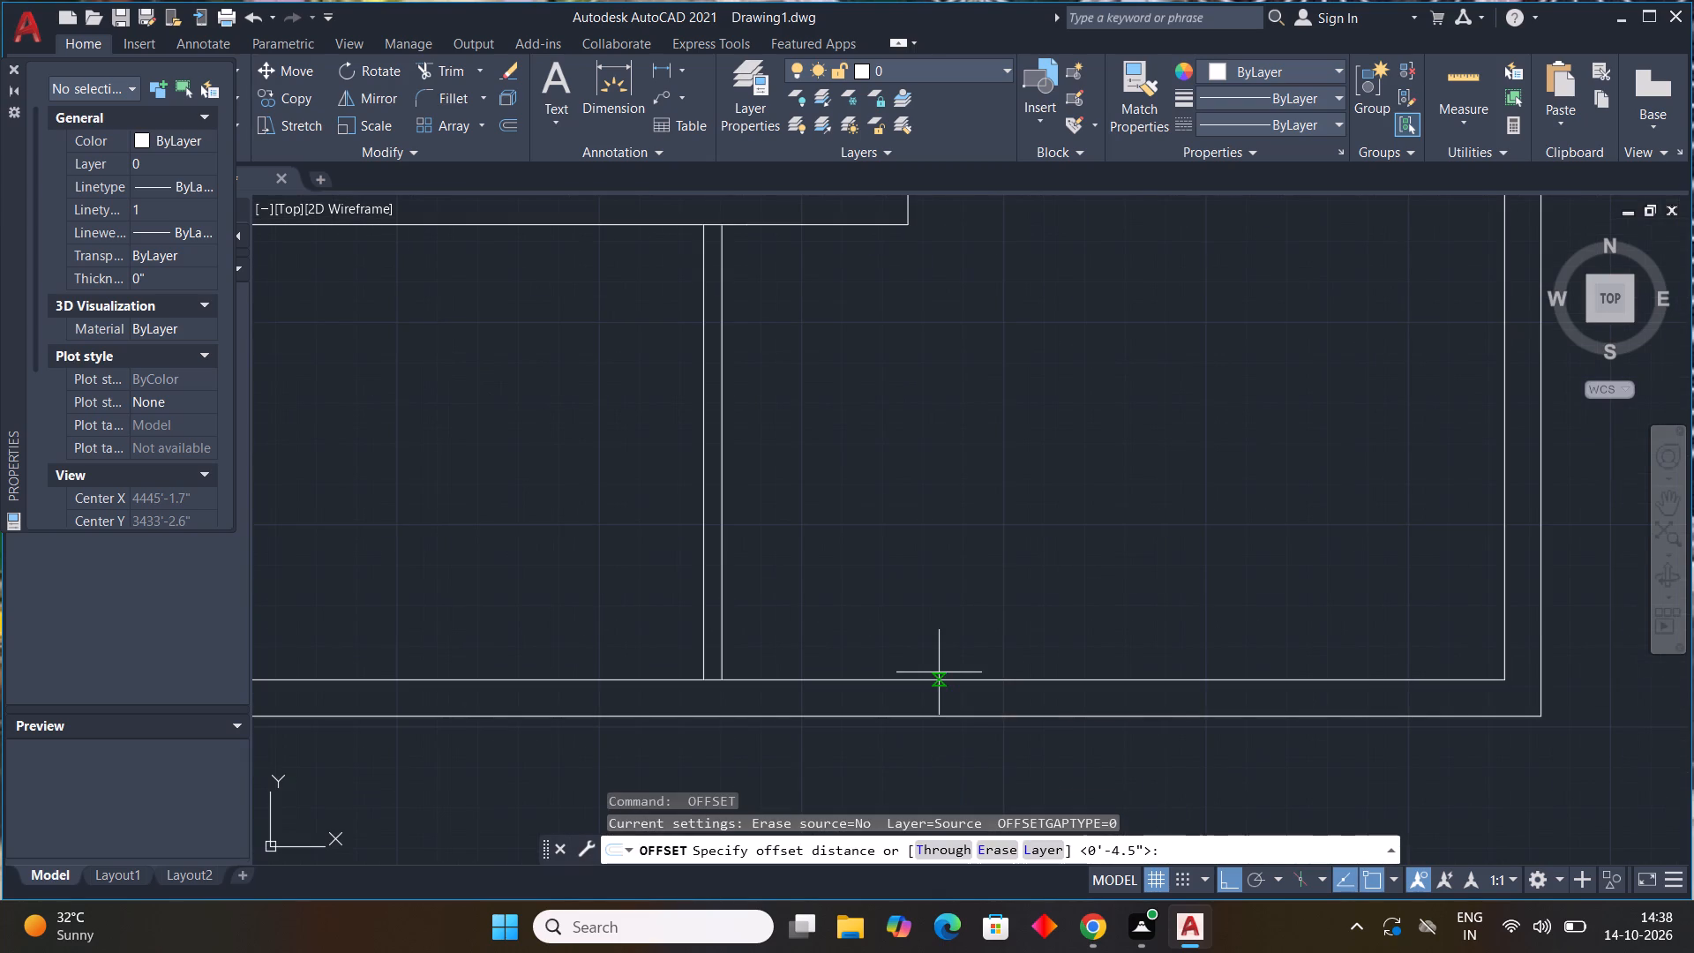
{"action": "type", "text": "4'"}
{"action": "key", "text": "Return"}
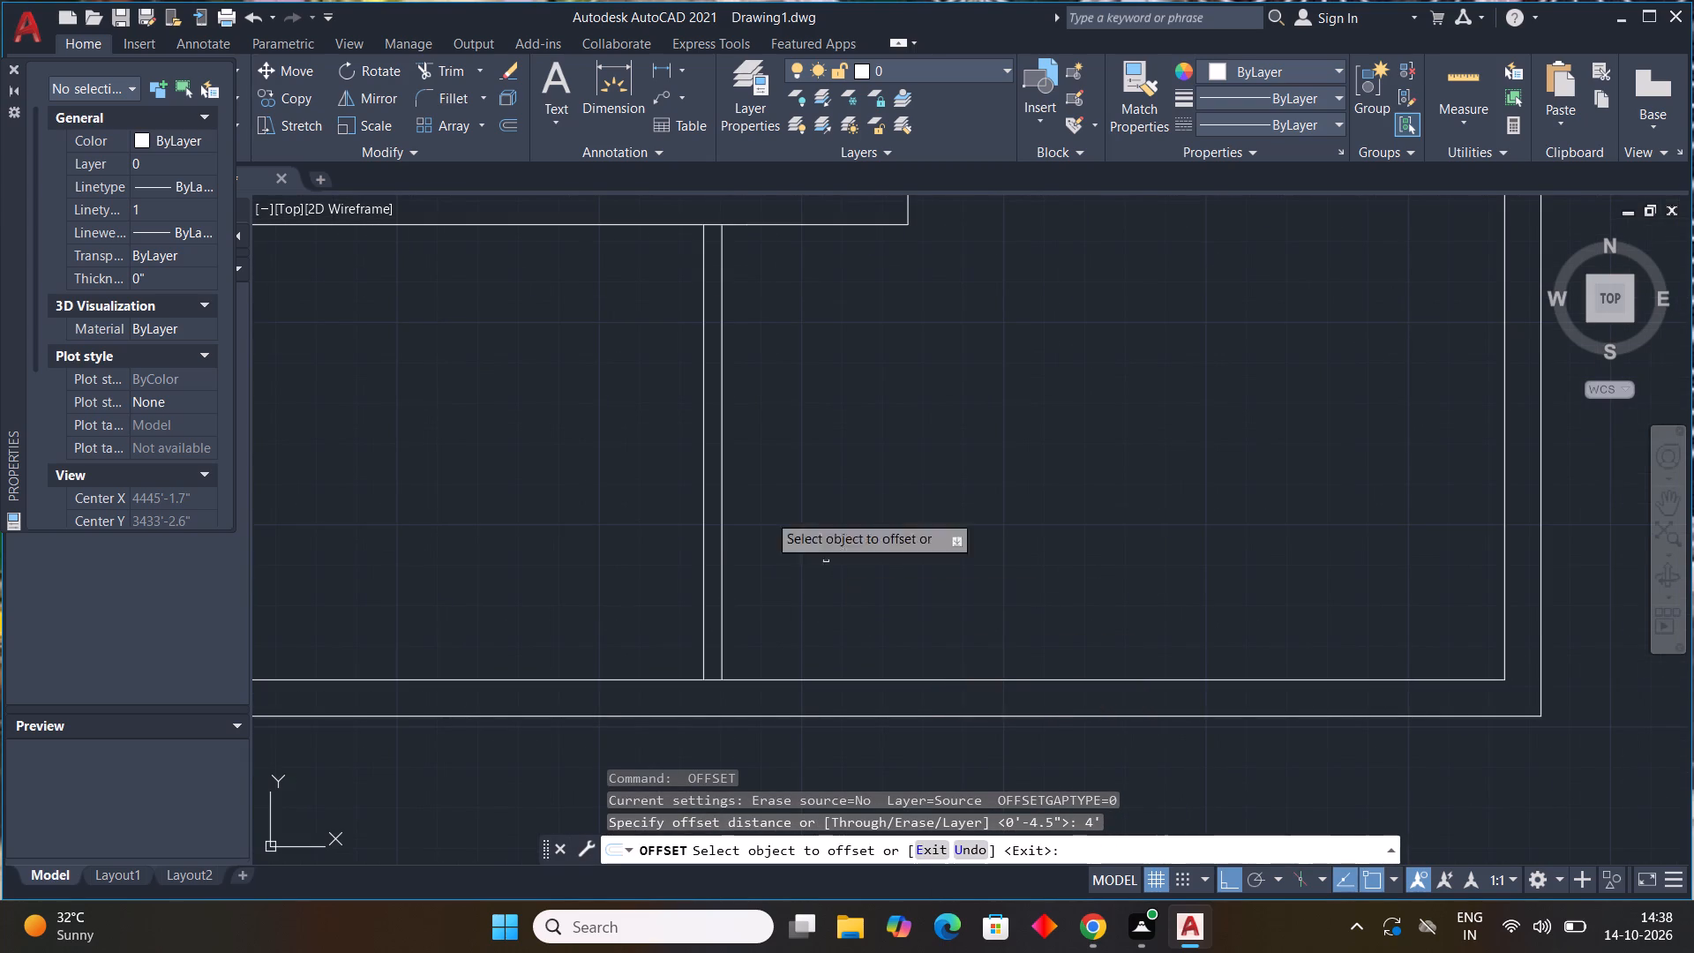
{"action": "left_click_drag", "start_coordinate": [721, 490], "coordinate": [738, 490]}
{"action": "left_click", "coordinate": [878, 505]}
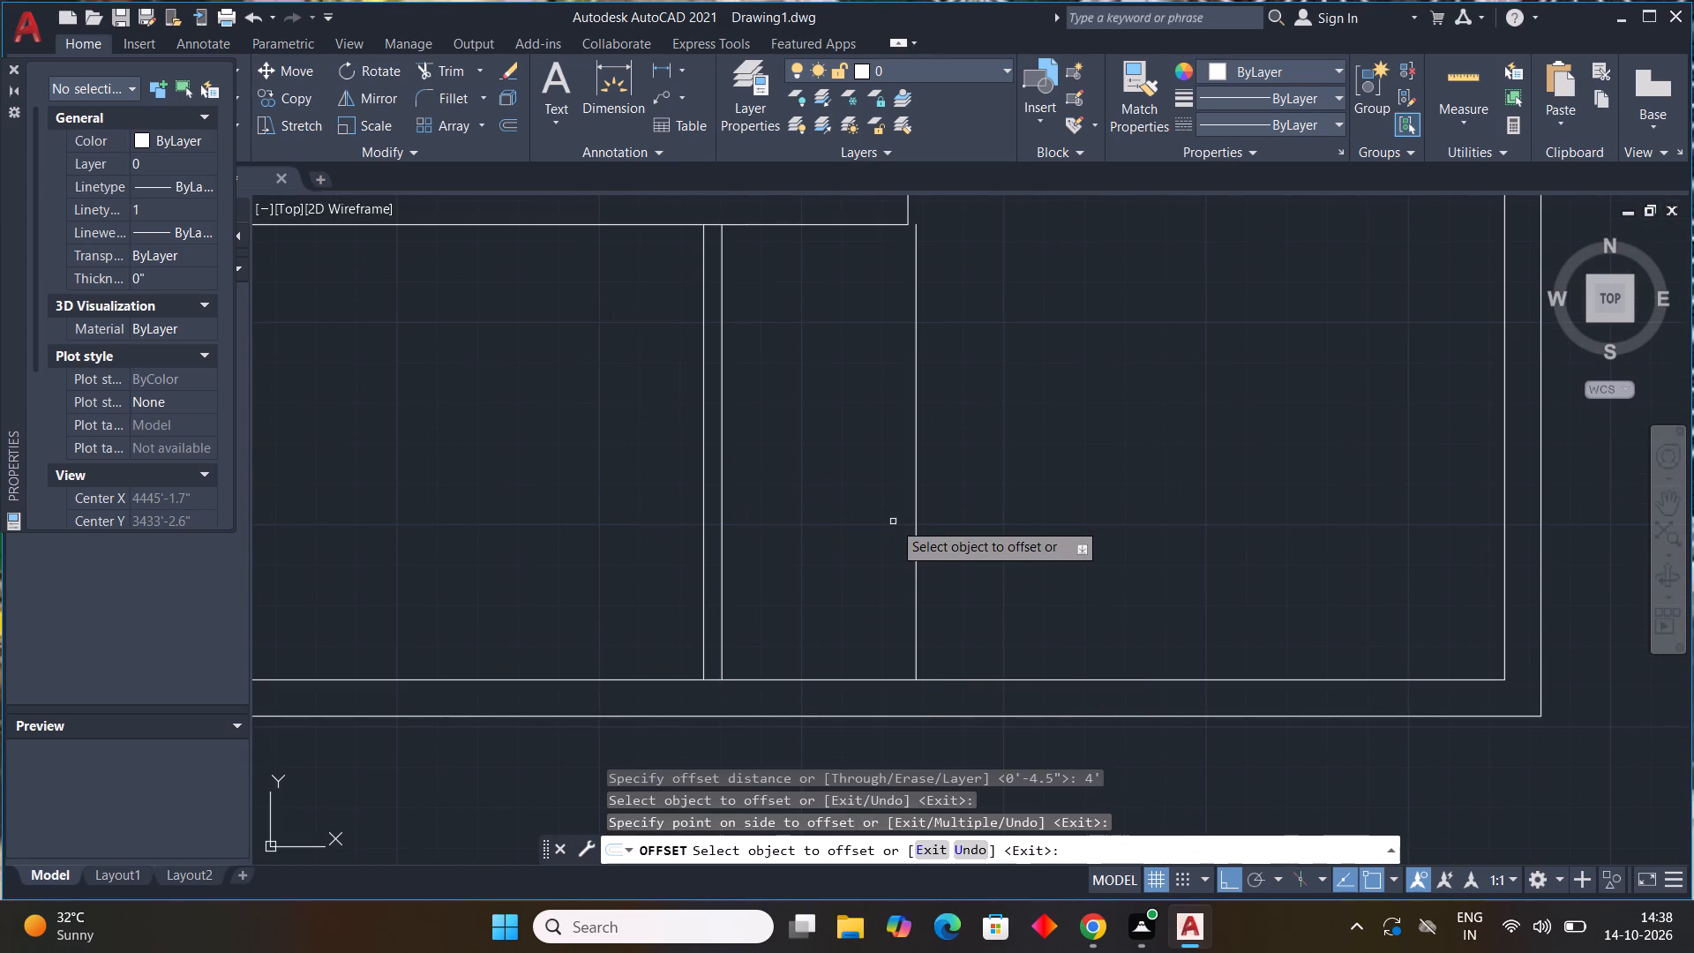
{"action": "key", "text": "Escape"}
Offset the 4' vertical line 4.5" to the right to form a second partition.
{"action": "key", "text": "space"}
{"action": "type", "text": "4.5\""}
{"action": "key", "text": "space"}
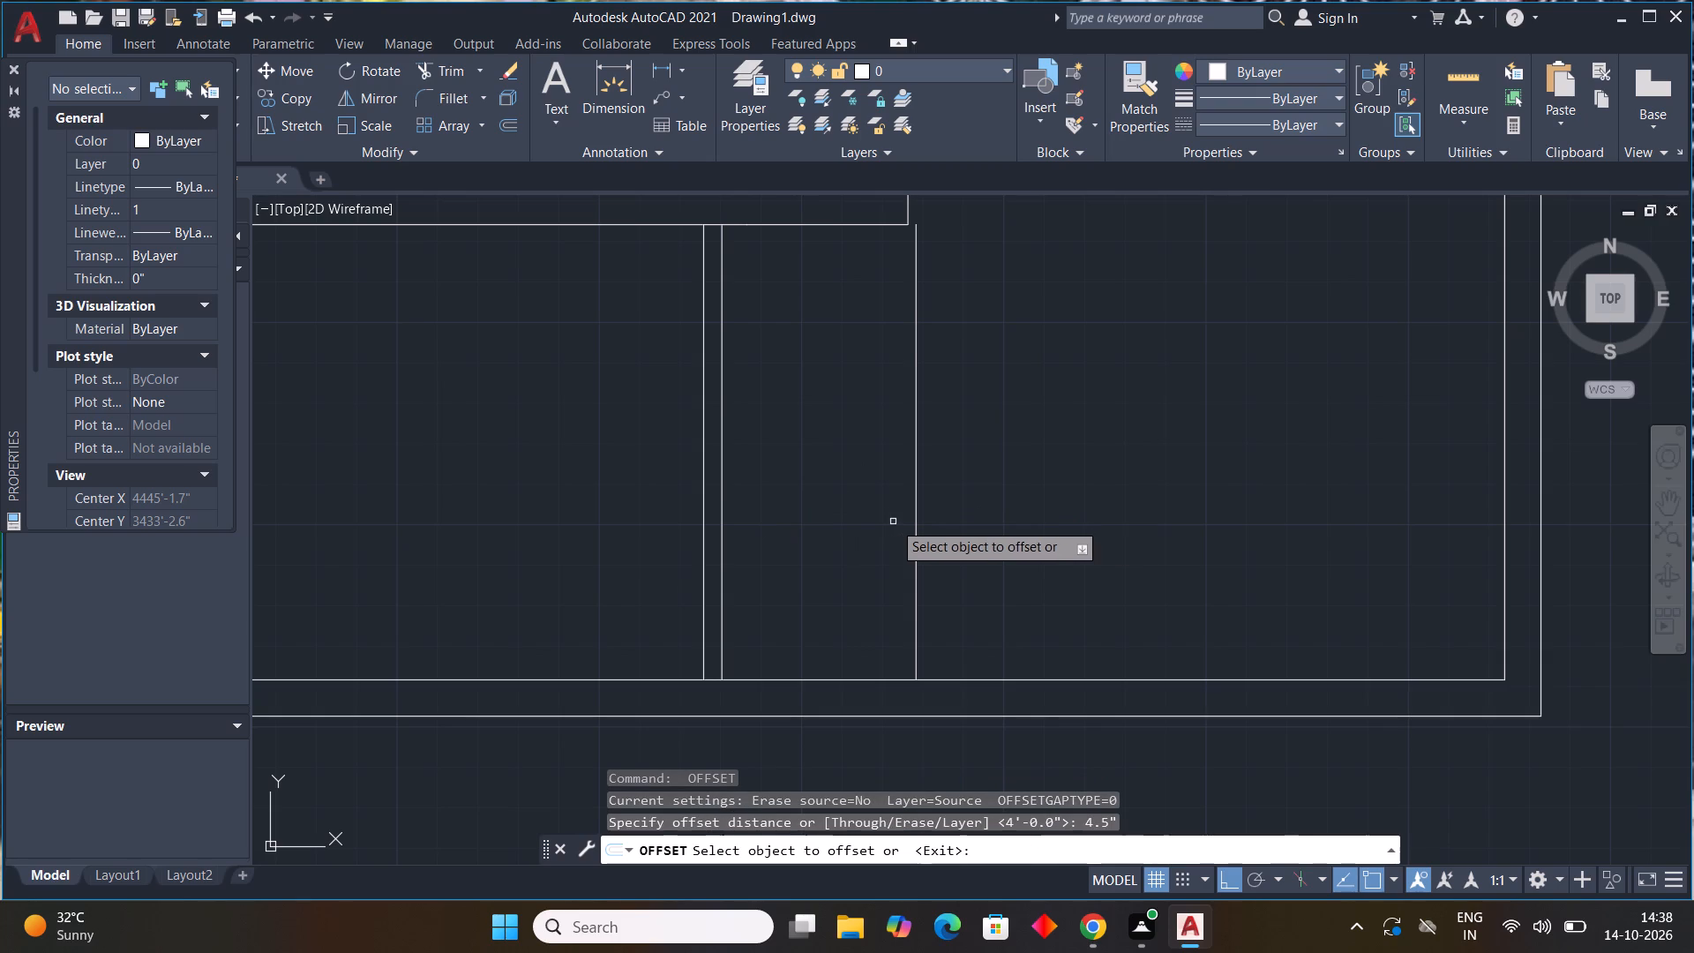
{"action": "left_click", "coordinate": [916, 514]}
{"action": "left_click", "coordinate": [1052, 518]}
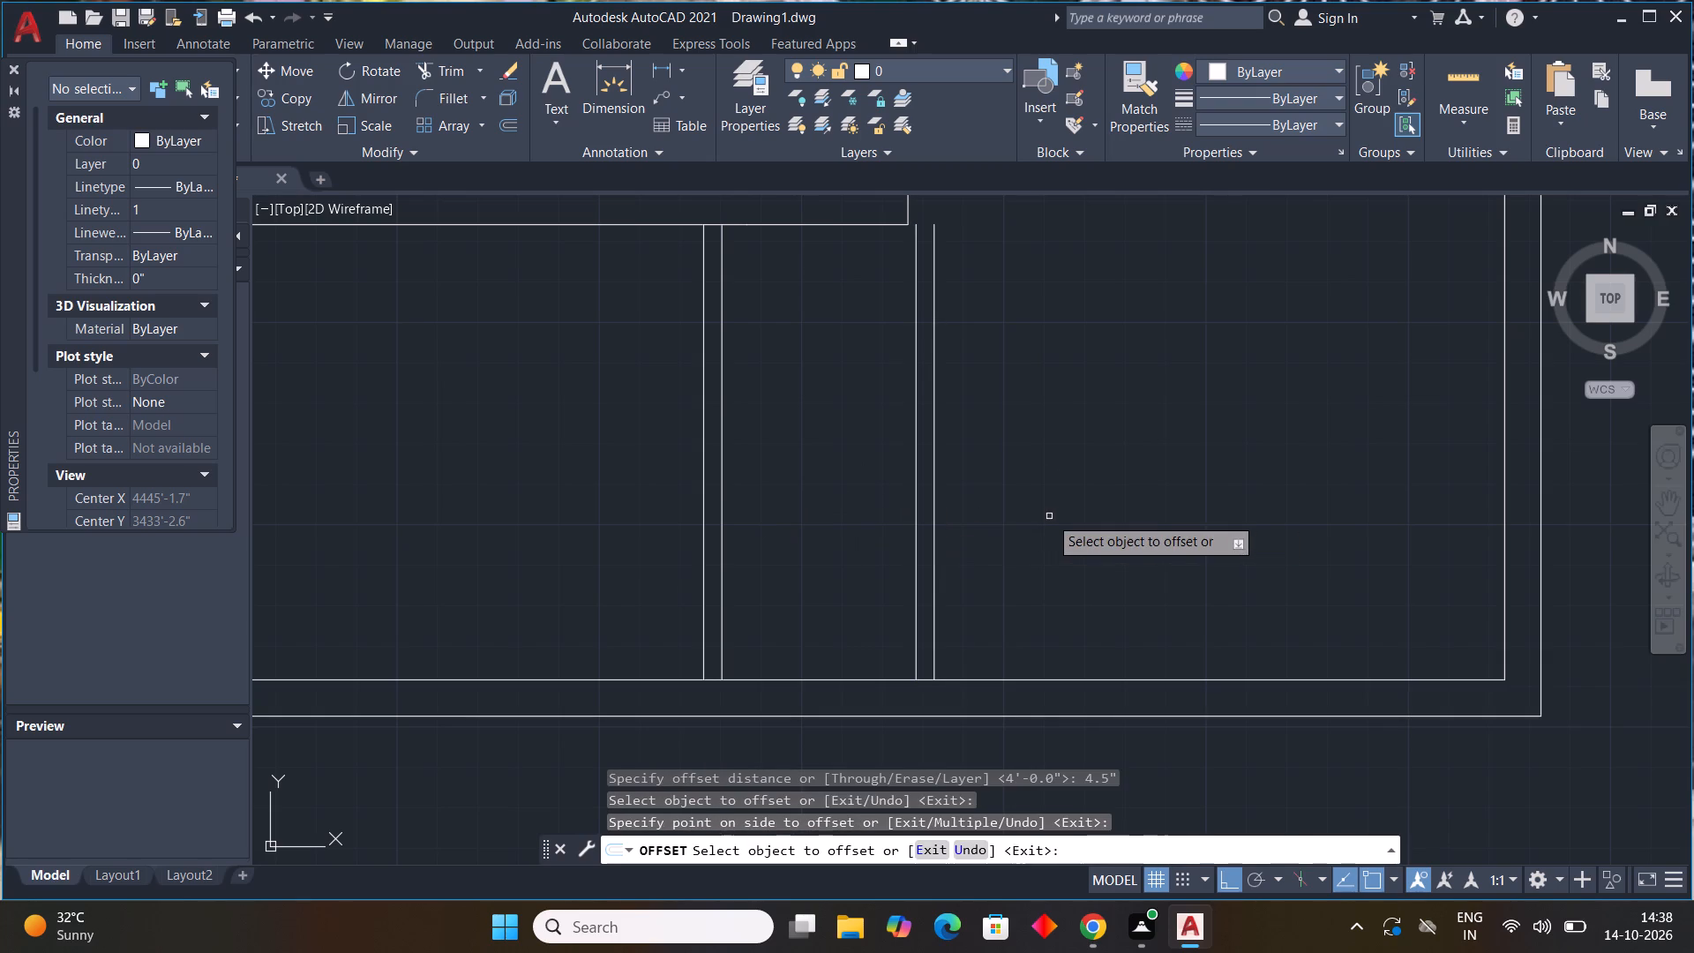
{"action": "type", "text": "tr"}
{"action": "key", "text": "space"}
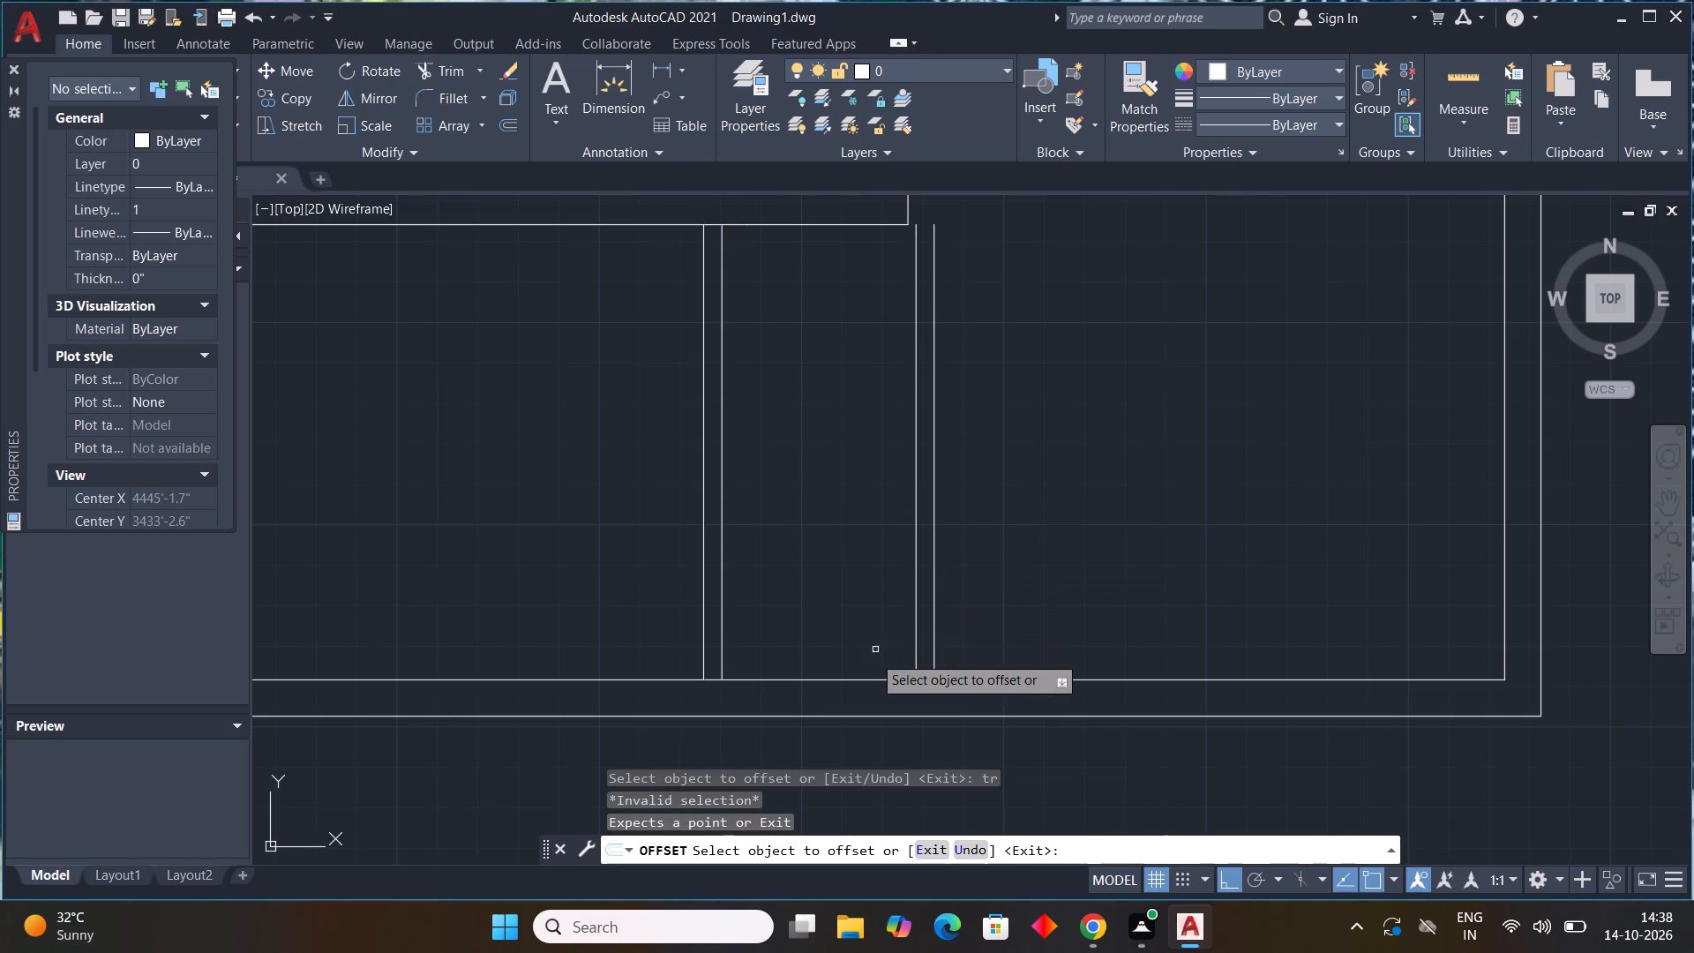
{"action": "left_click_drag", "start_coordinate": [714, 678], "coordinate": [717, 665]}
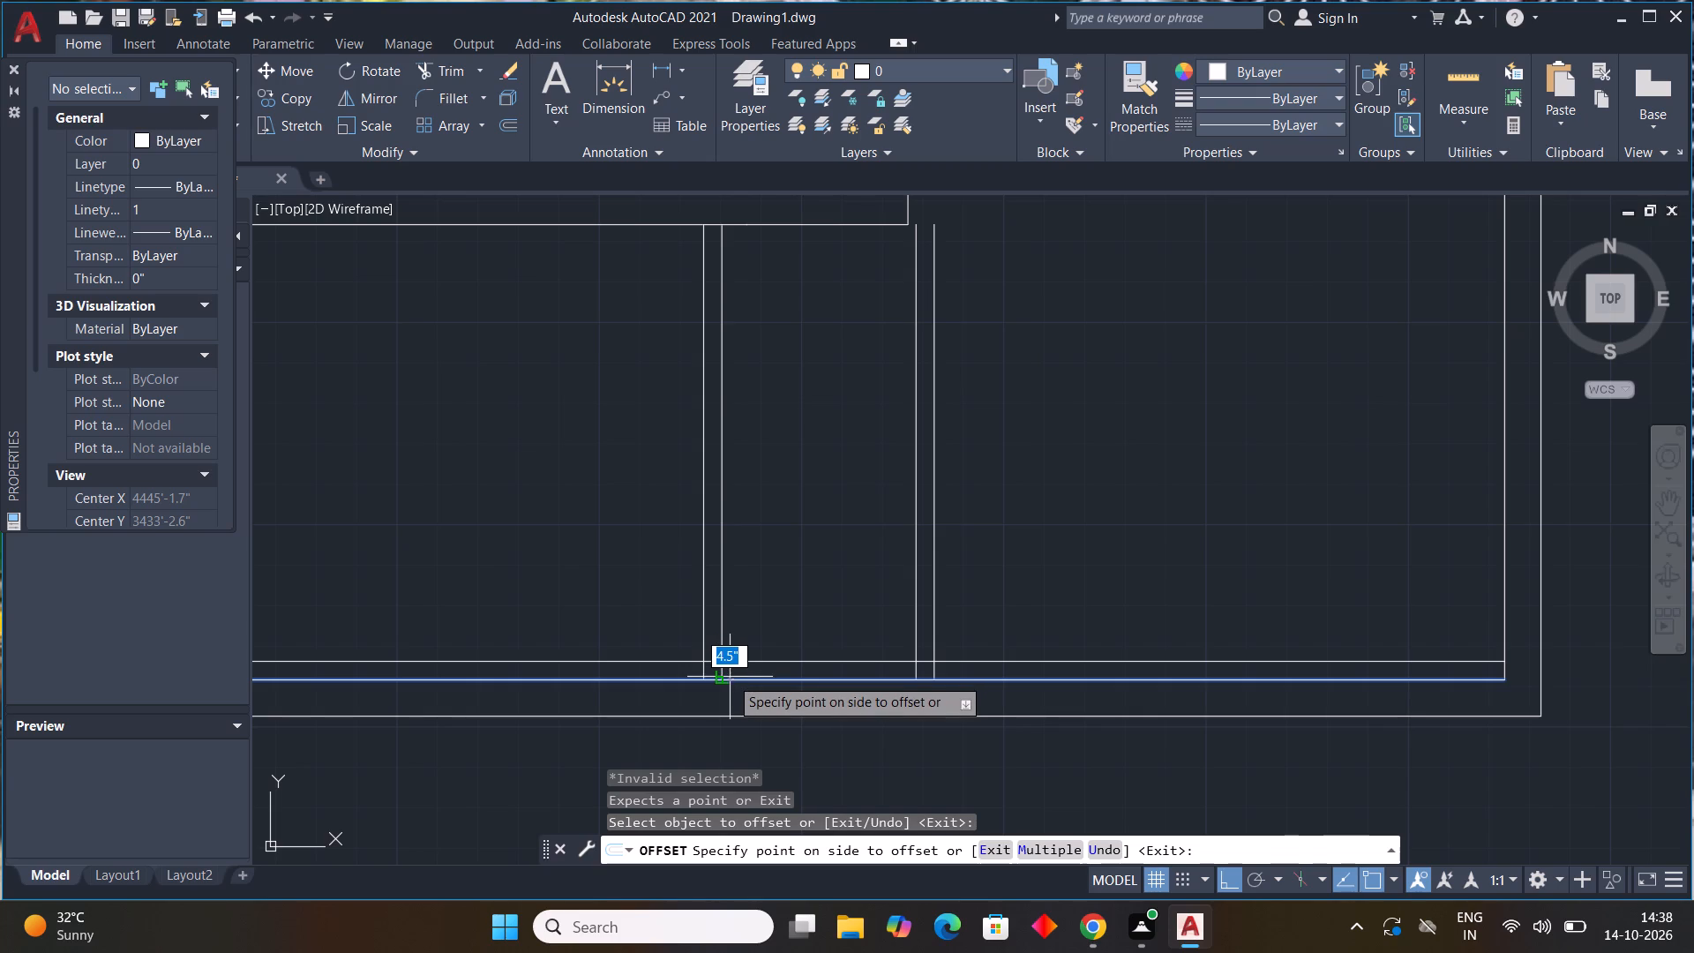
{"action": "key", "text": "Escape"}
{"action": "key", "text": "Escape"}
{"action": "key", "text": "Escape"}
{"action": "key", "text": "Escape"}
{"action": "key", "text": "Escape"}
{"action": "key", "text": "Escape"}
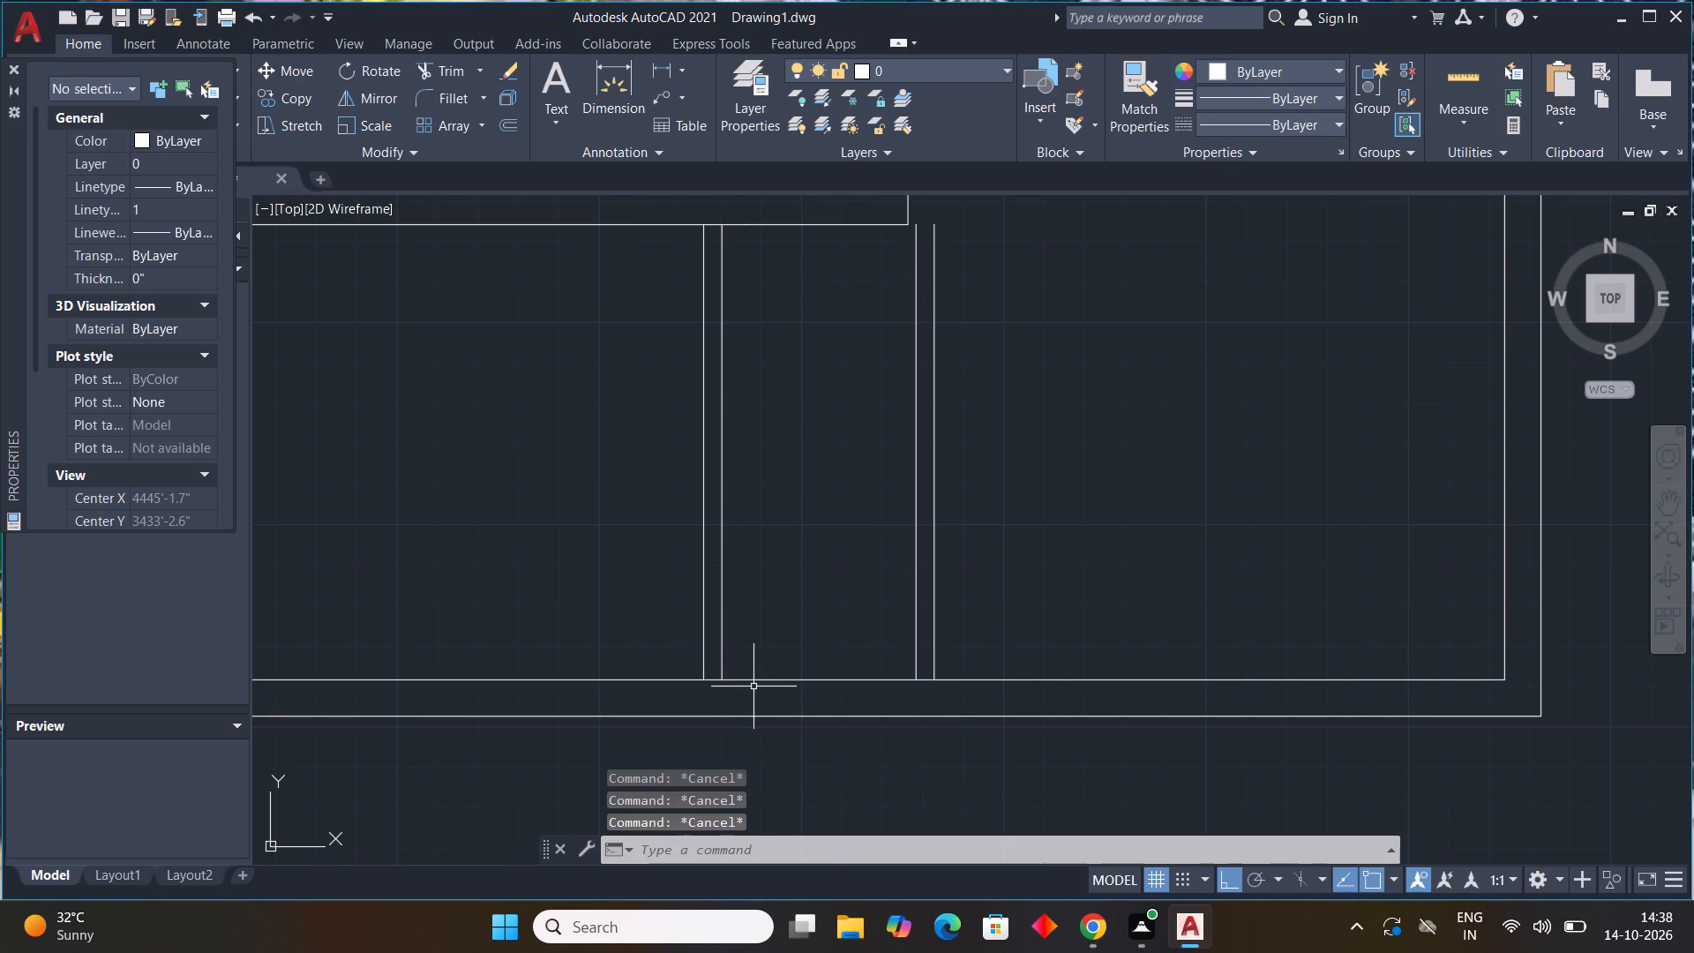
Trim the bottom exterior wall's inner line where the two new 4.5" partitions meet it.
{"action": "type", "text": "tr"}
{"action": "key", "text": "space"}
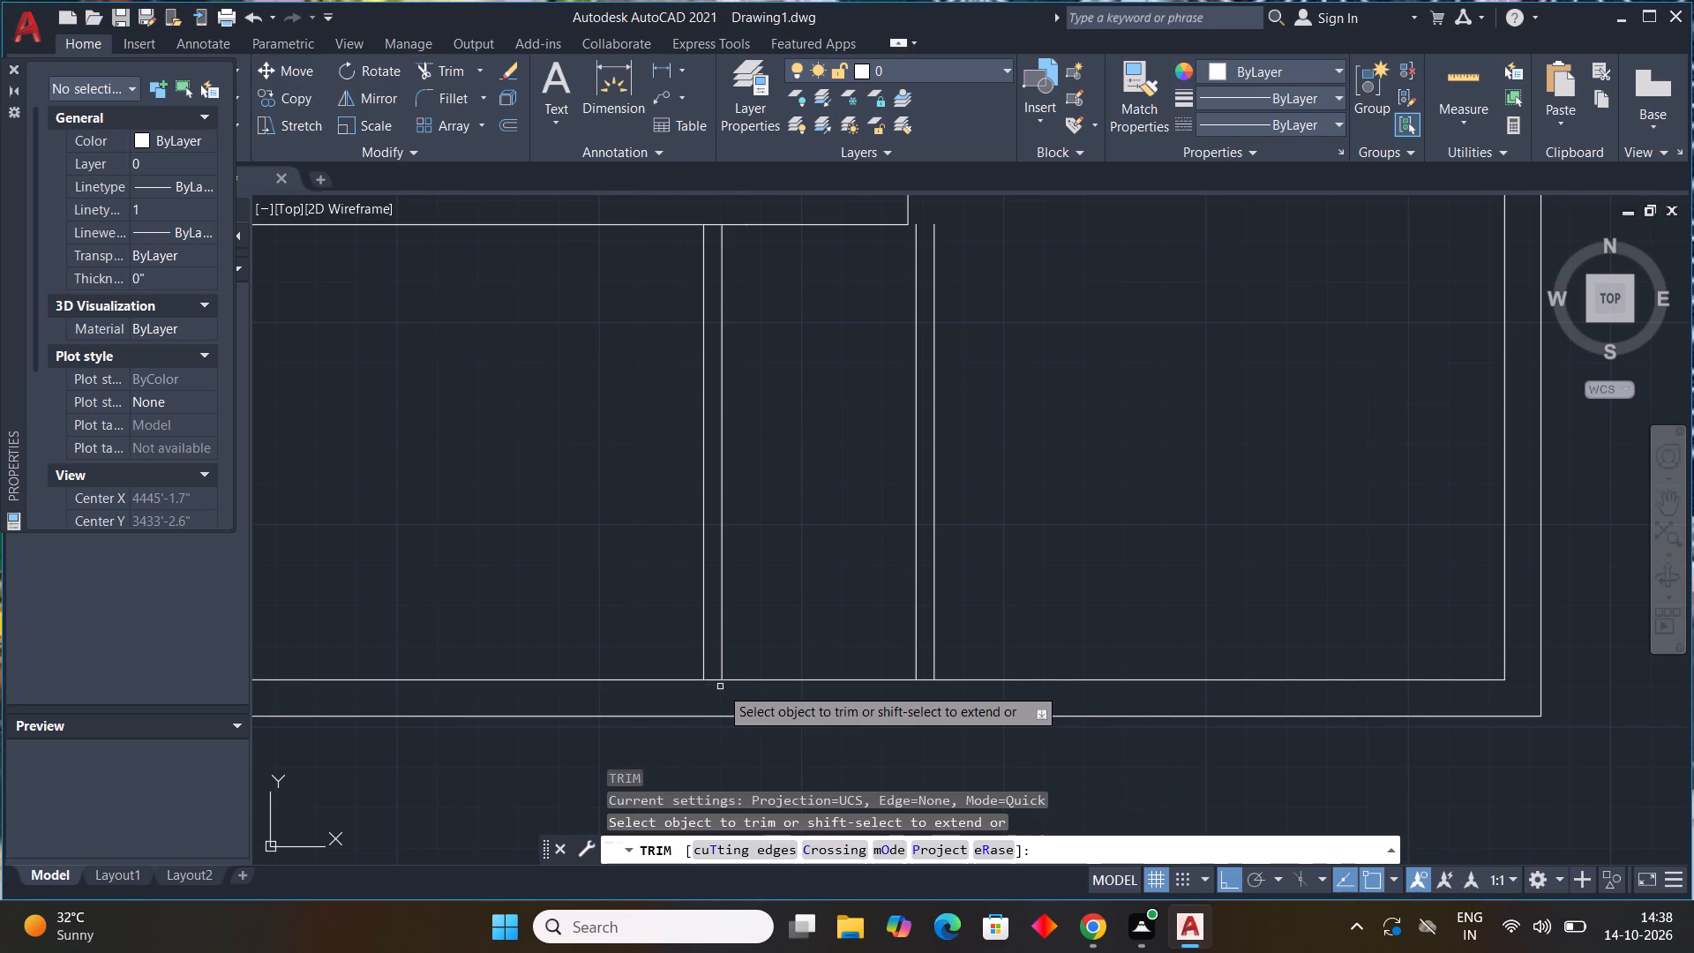
{"action": "left_click_drag", "start_coordinate": [717, 687], "coordinate": [718, 669]}
{"action": "left_click", "coordinate": [716, 679]}
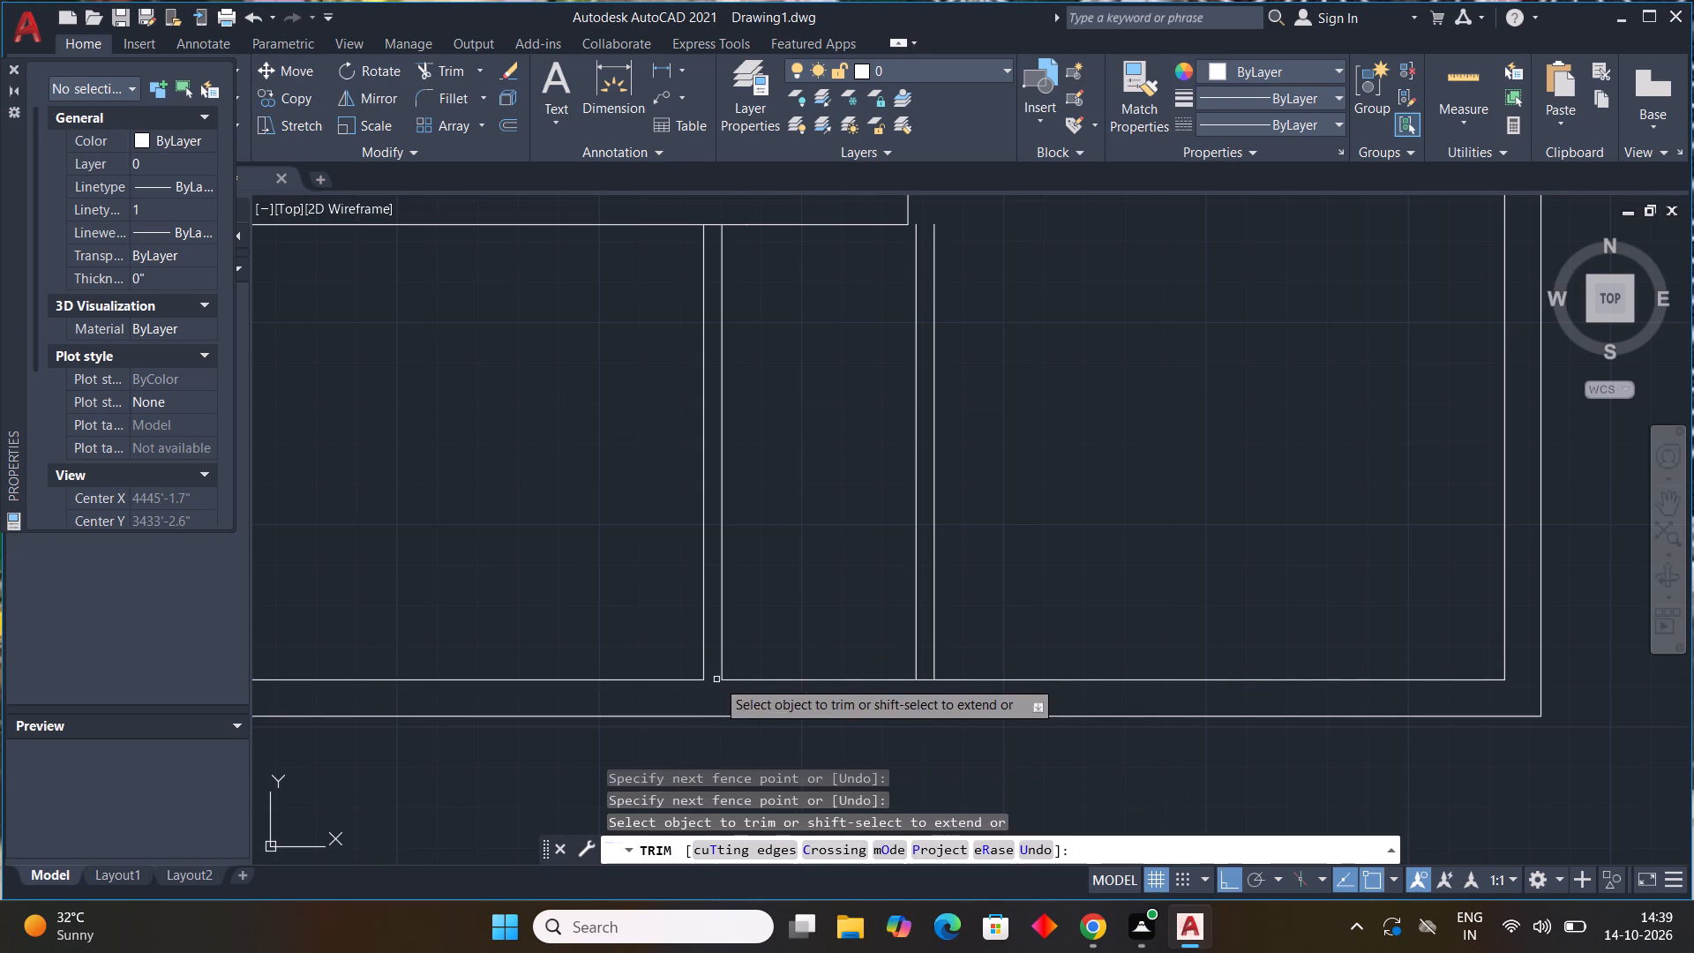
{"action": "left_click_drag", "start_coordinate": [924, 687], "coordinate": [922, 656]}
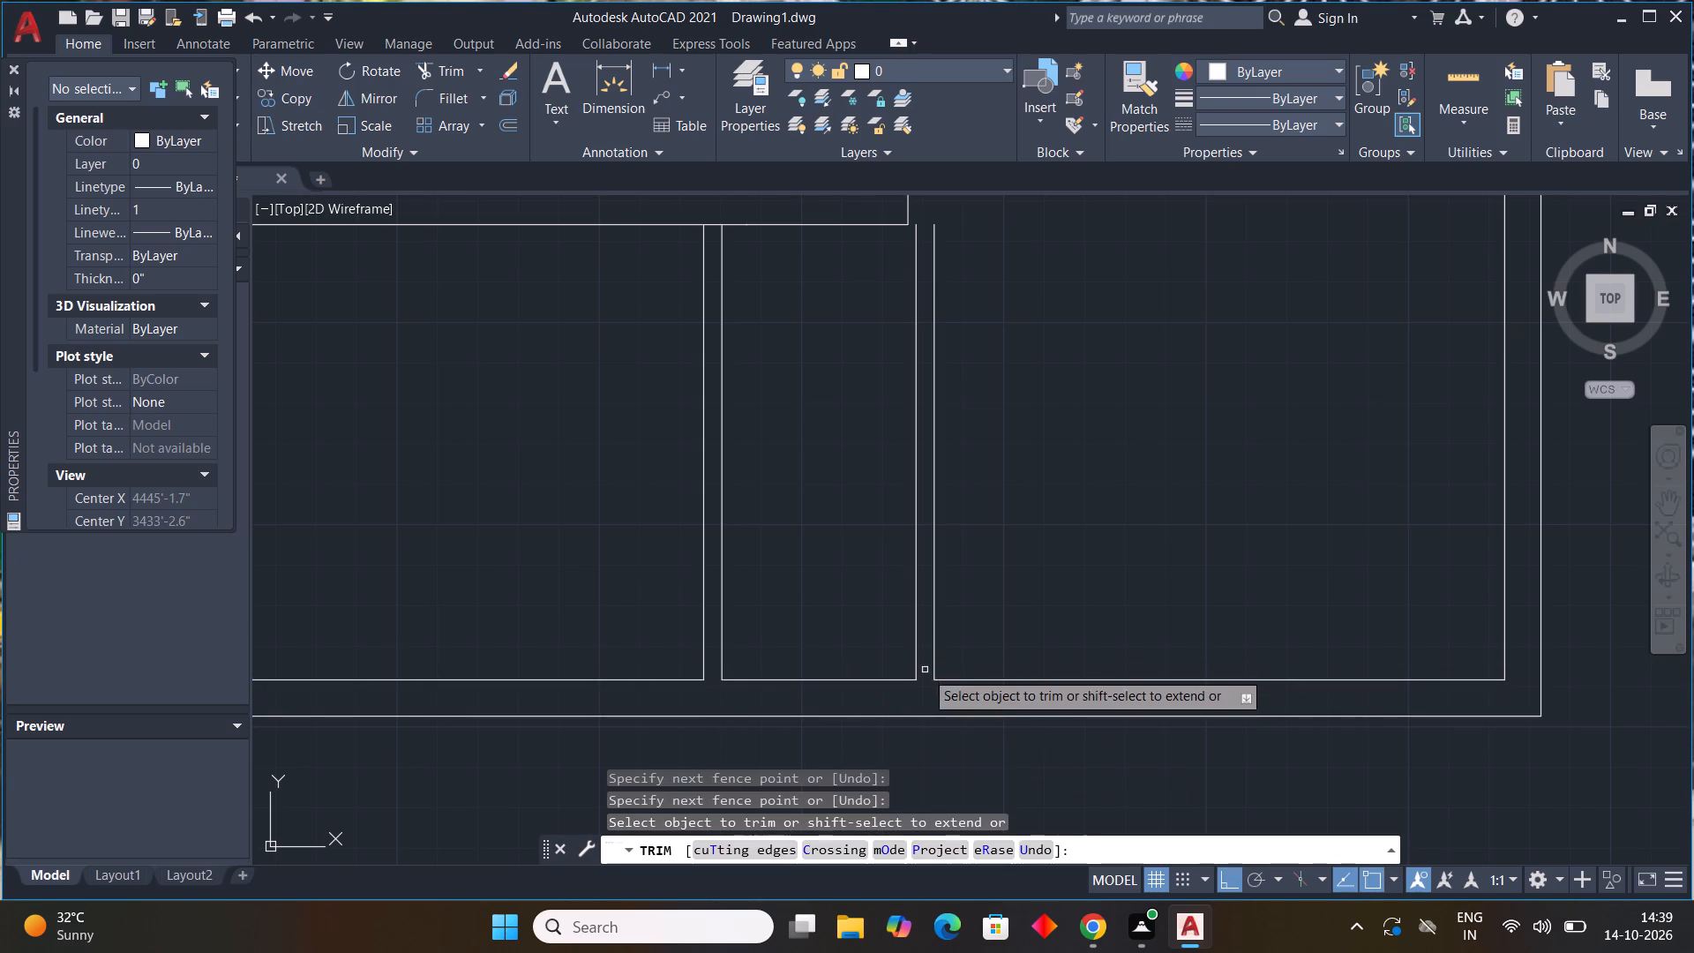
Offset the bottom exterior wall's inner line in the 4' bay 7' upward.
{"action": "key", "text": "Escape"}
{"action": "key", "text": "Escape"}
{"action": "key", "text": "Escape"}
{"action": "key", "text": "Escape"}
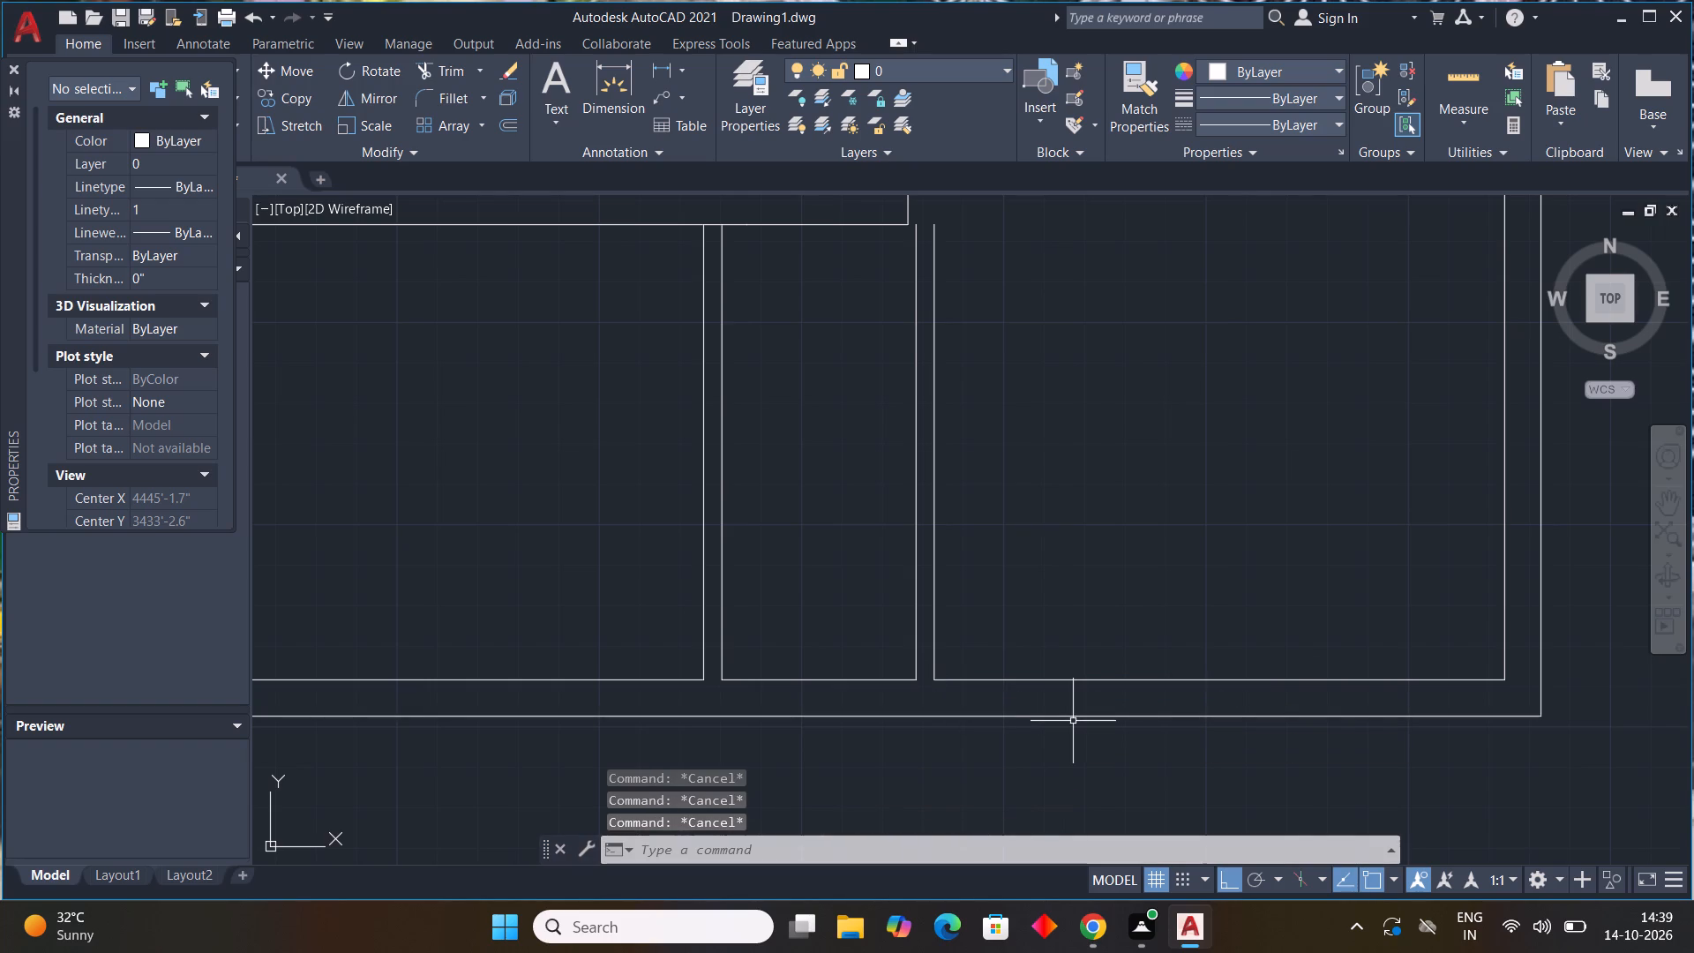
{"action": "key", "text": "Escape"}
{"action": "key", "text": "Escape"}
{"action": "type", "text": "off"}
{"action": "key", "text": "space"}
{"action": "type", "text": "7'"}
{"action": "key", "text": "Return"}
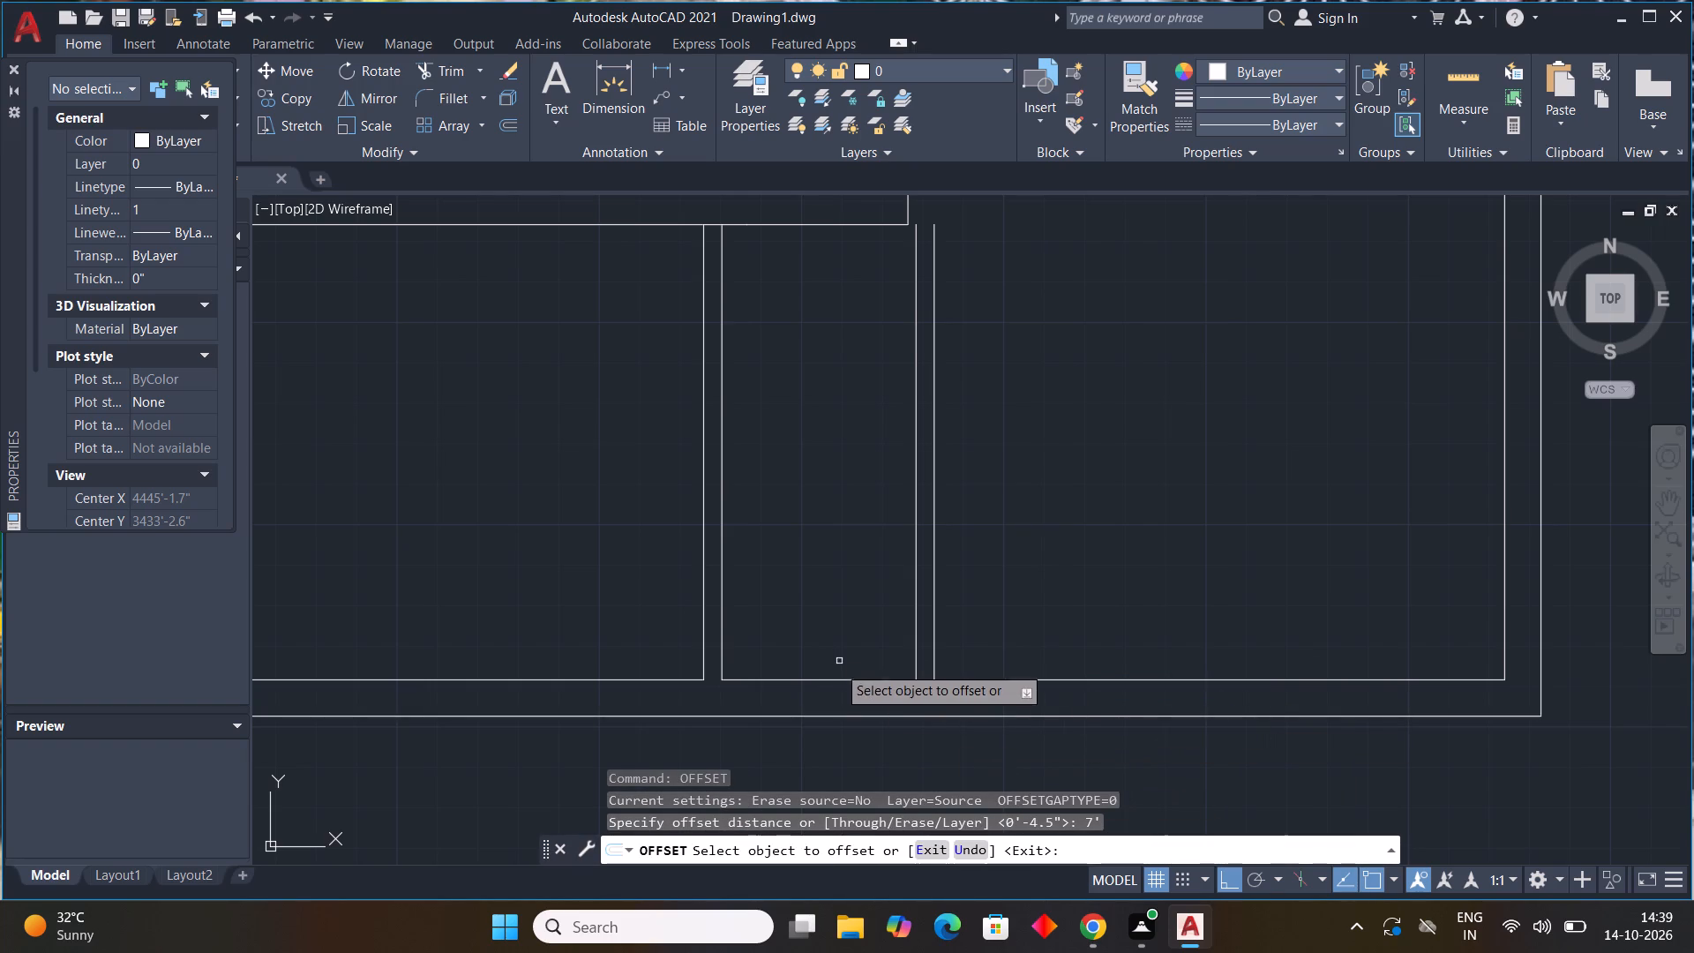
{"action": "left_click_drag", "start_coordinate": [836, 679], "coordinate": [840, 645]}
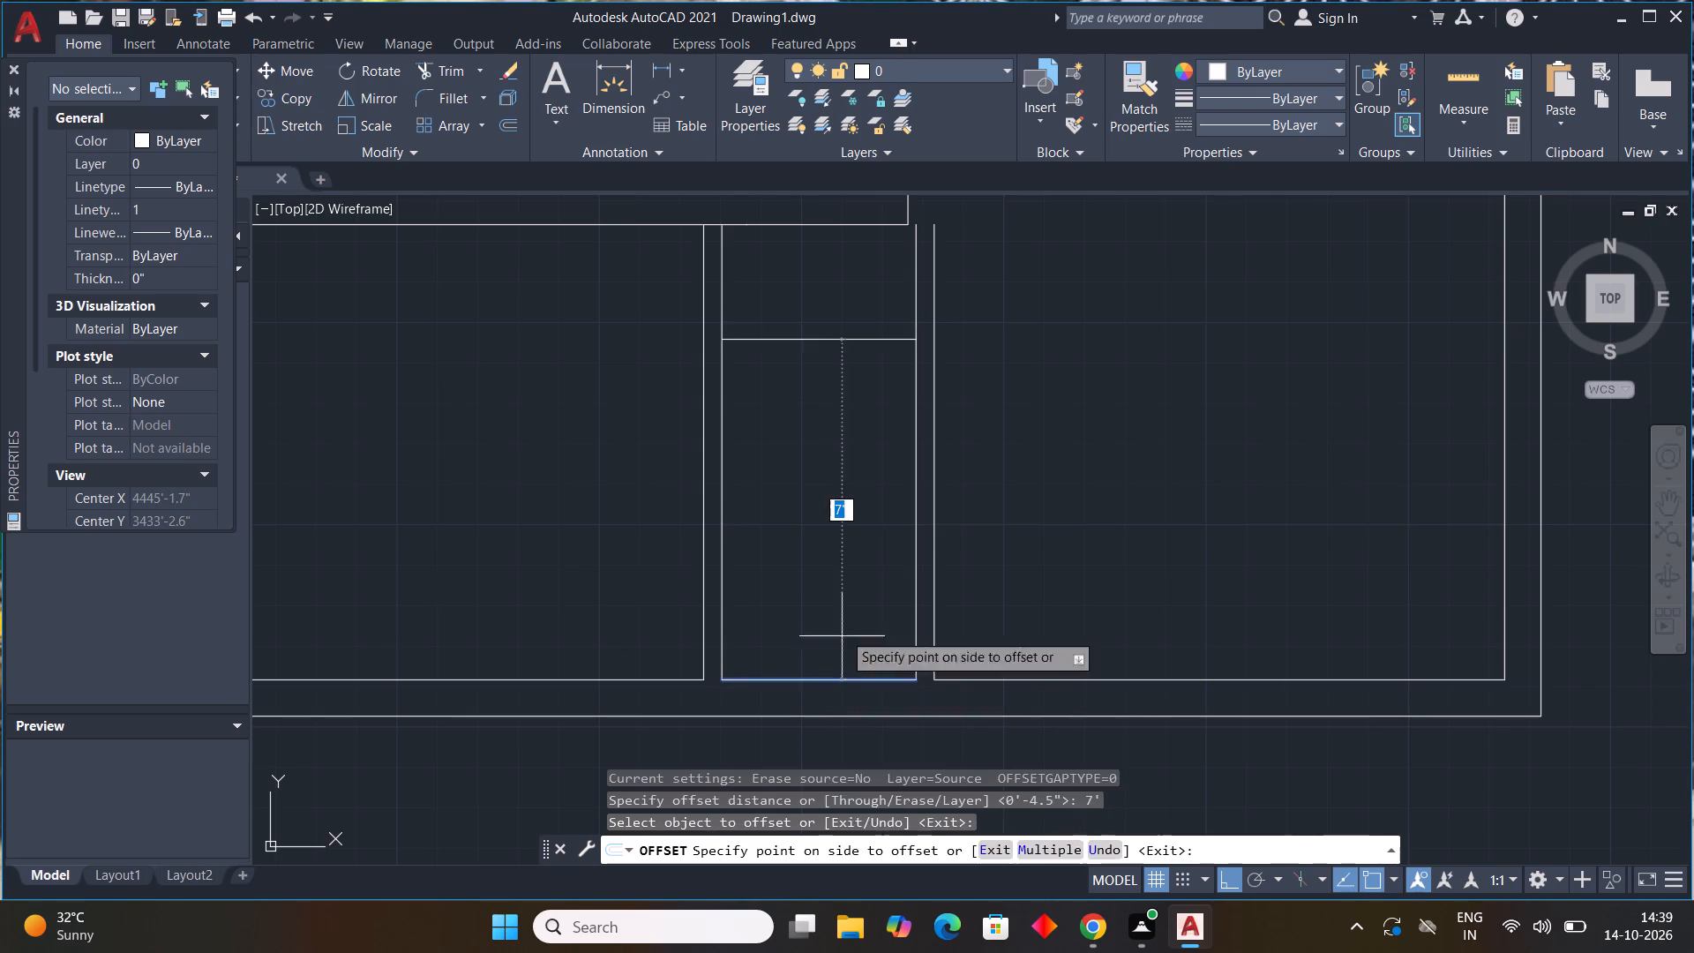
{"action": "left_click", "coordinate": [838, 544]}
{"action": "key", "text": "Escape"}
Offset the new horizontal line in the 4' bay 4.5" upward to form a cross partition.
{"action": "key", "text": "space"}
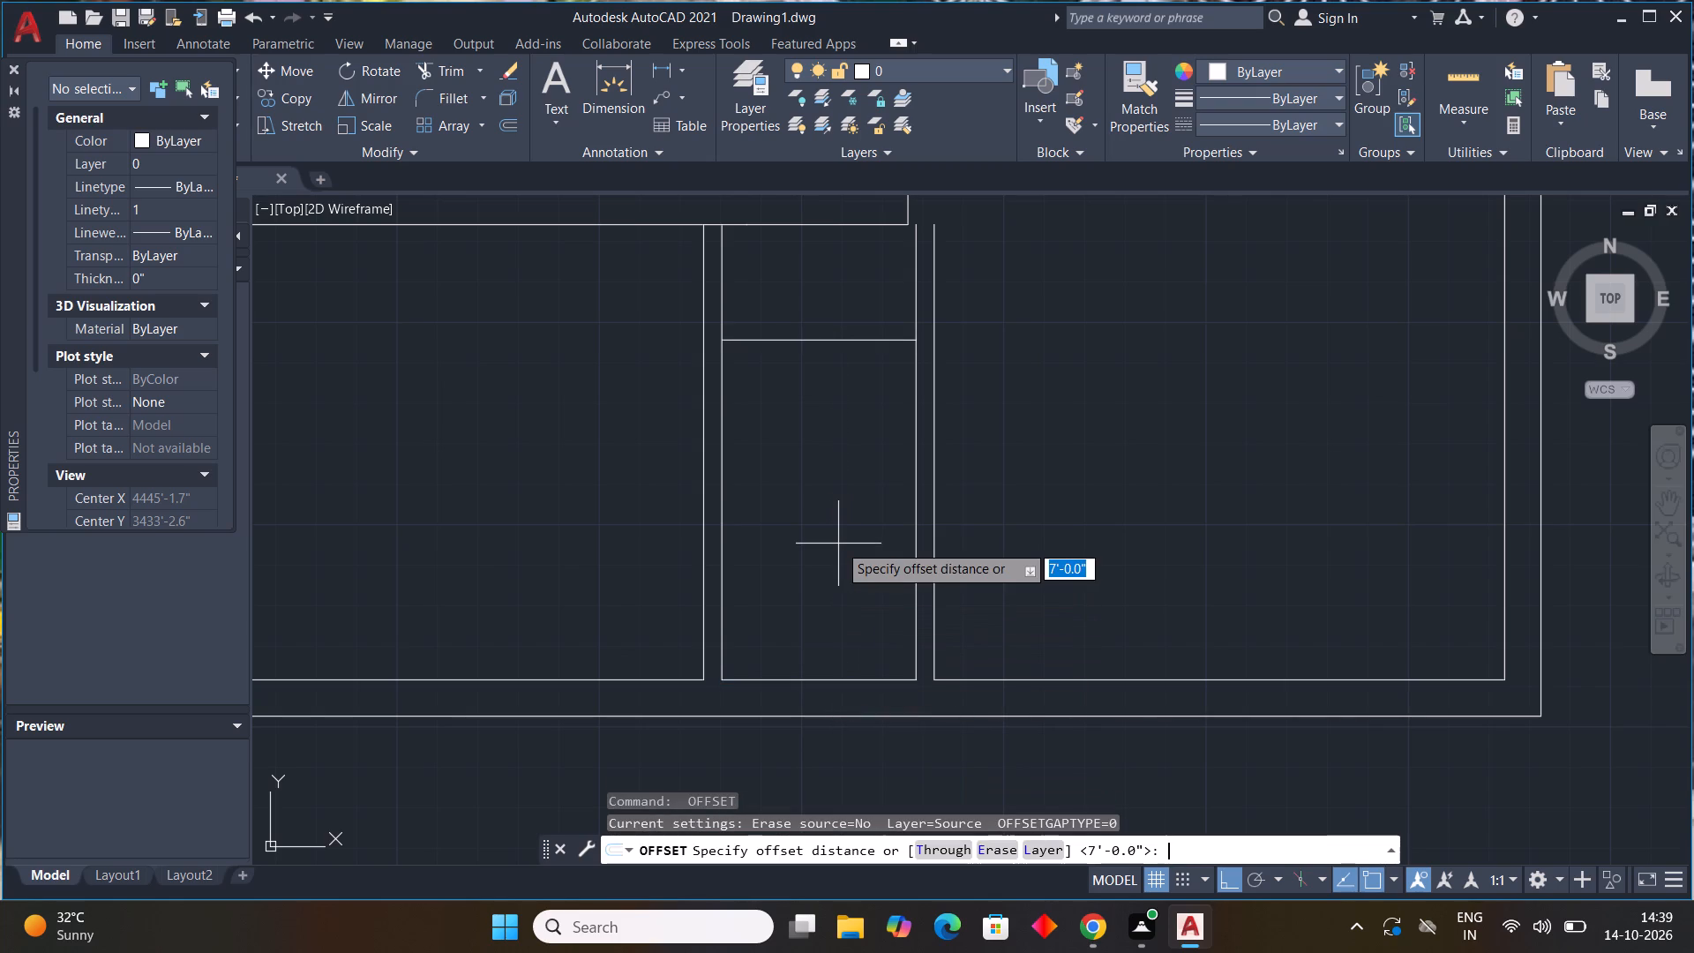
{"action": "type", "text": "4.5\""}
{"action": "key", "text": "space"}
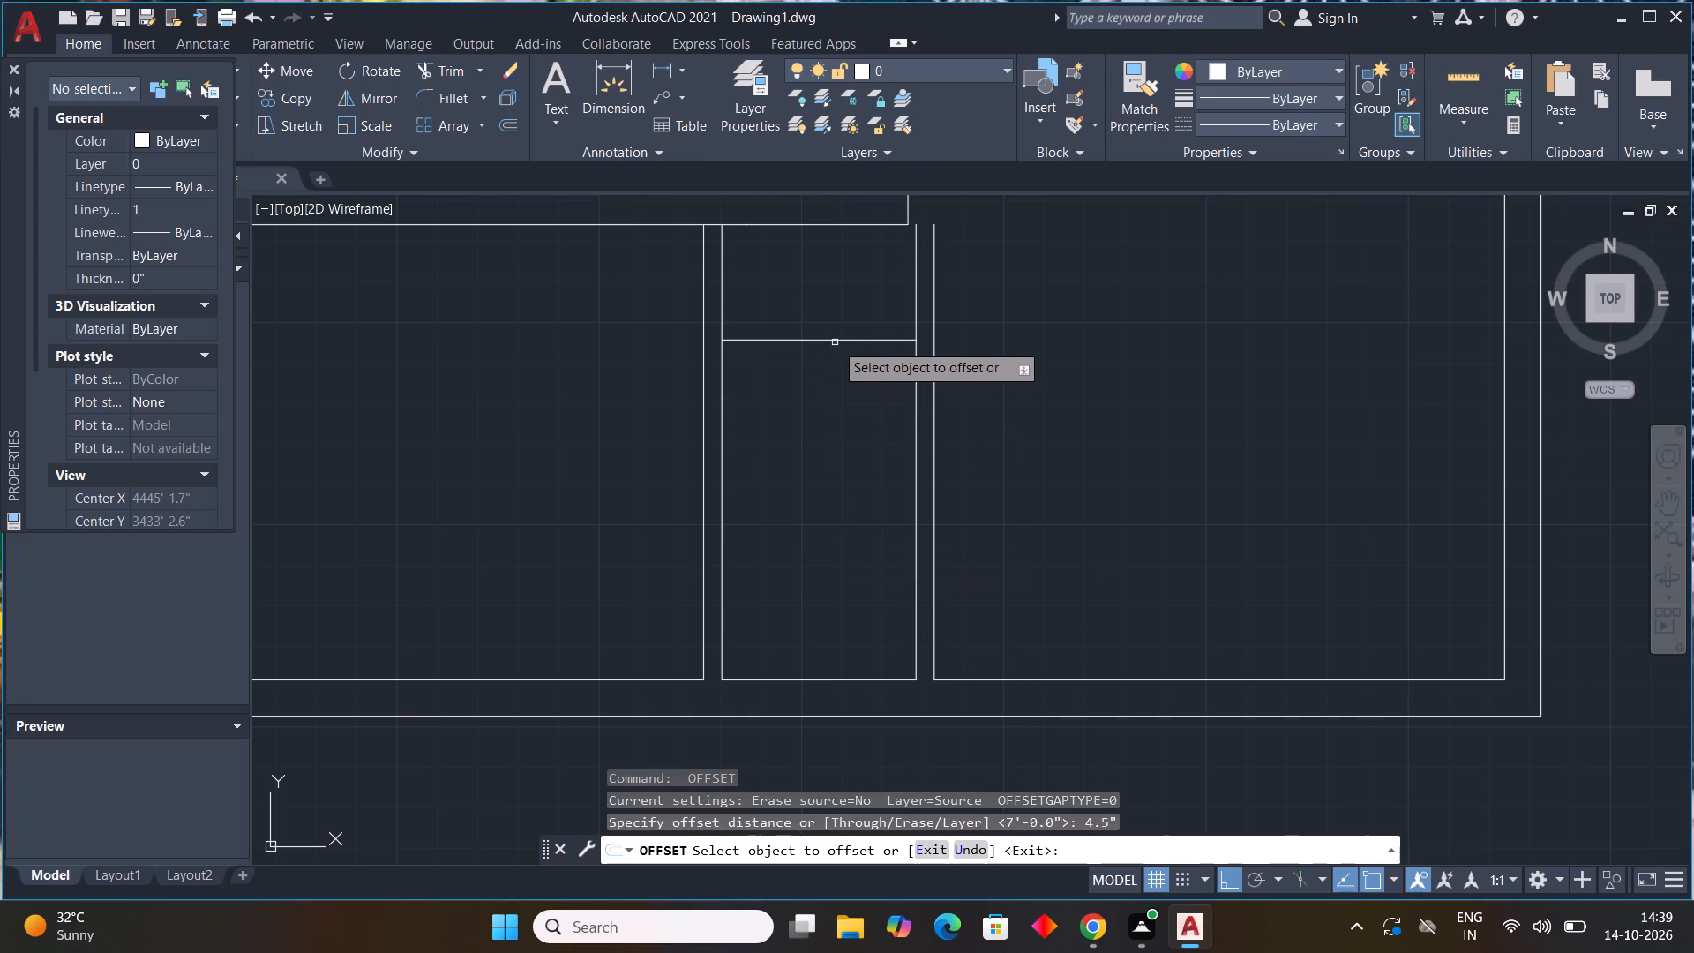
{"action": "left_click", "coordinate": [835, 340]}
{"action": "left_click", "coordinate": [843, 320]}
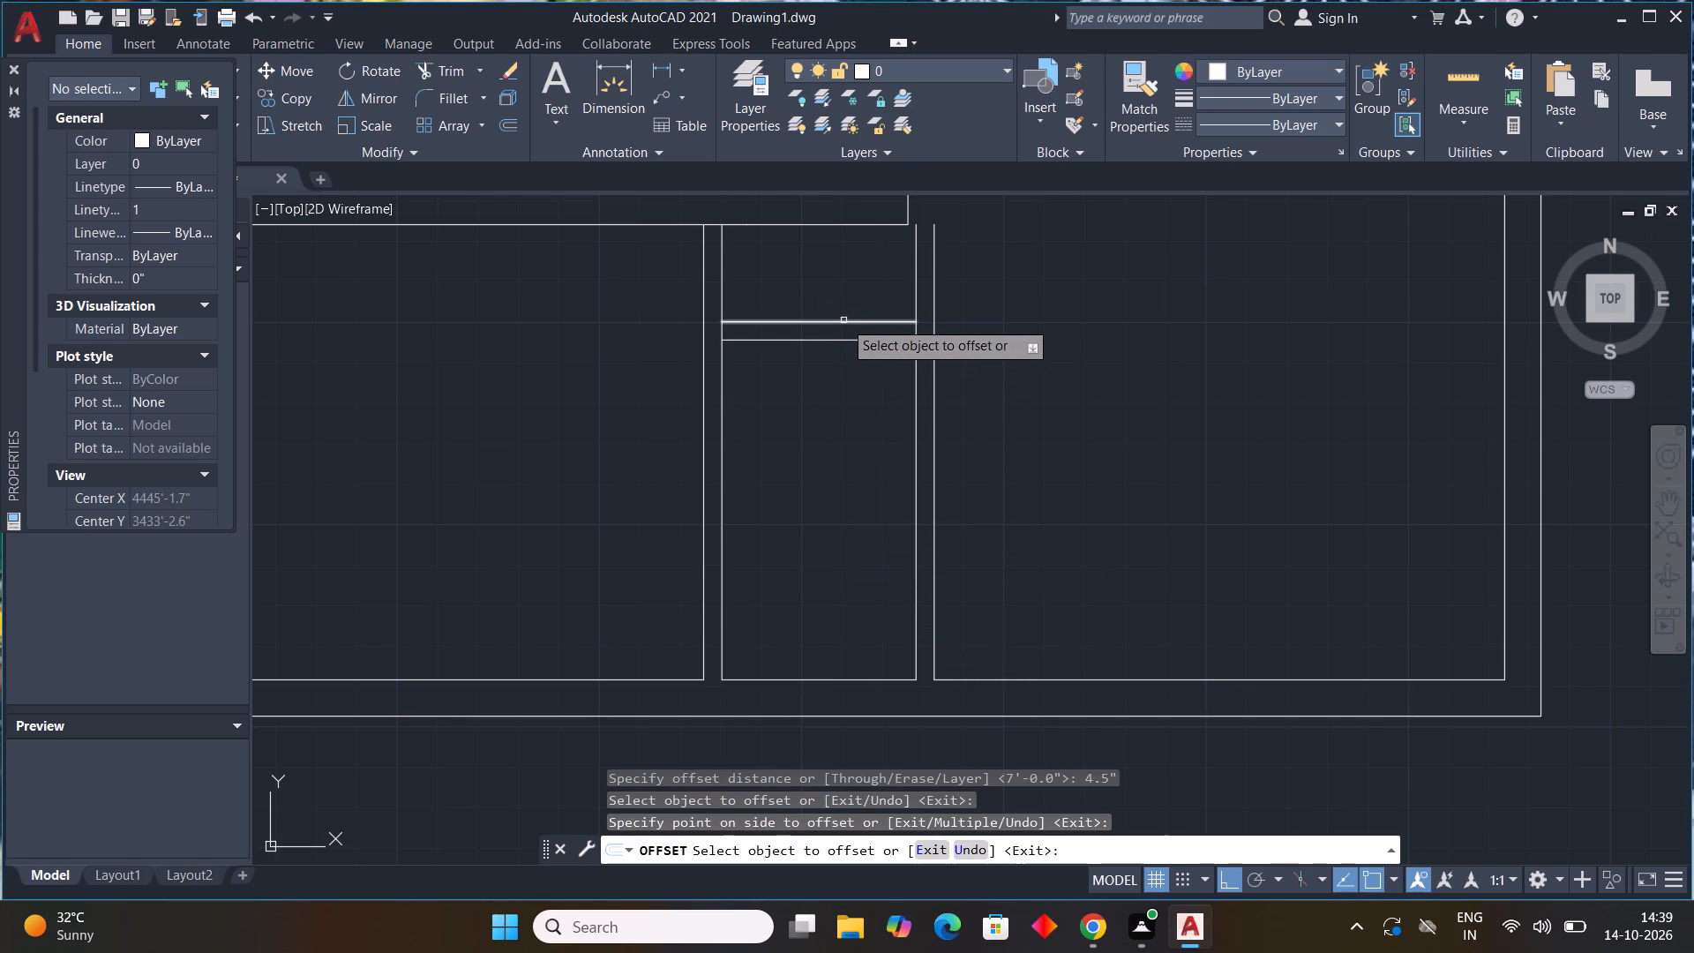
{"action": "key", "text": "Escape"}
Stretch both ends of the cross partition's upper line to the outer faces of the two vertical partitions.
{"action": "middle_click_drag", "start_coordinate": [843, 320], "coordinate": [874, 471]}
{"action": "left_click", "coordinate": [838, 476]}
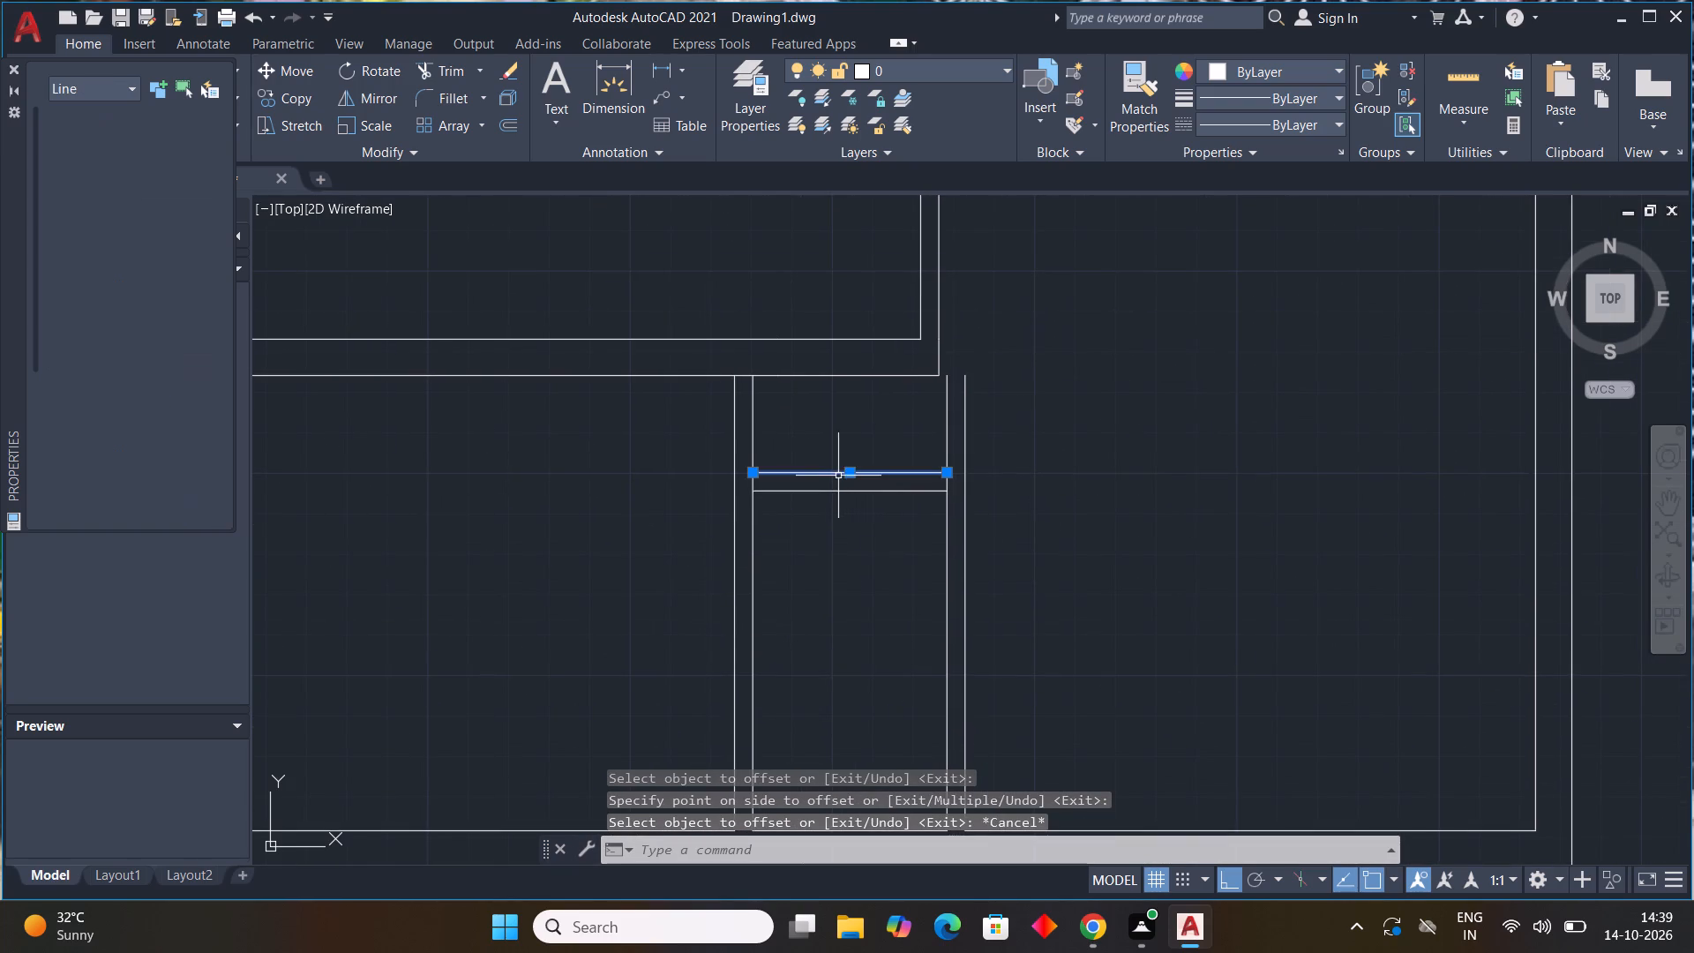
{"action": "left_click", "coordinate": [753, 472]}
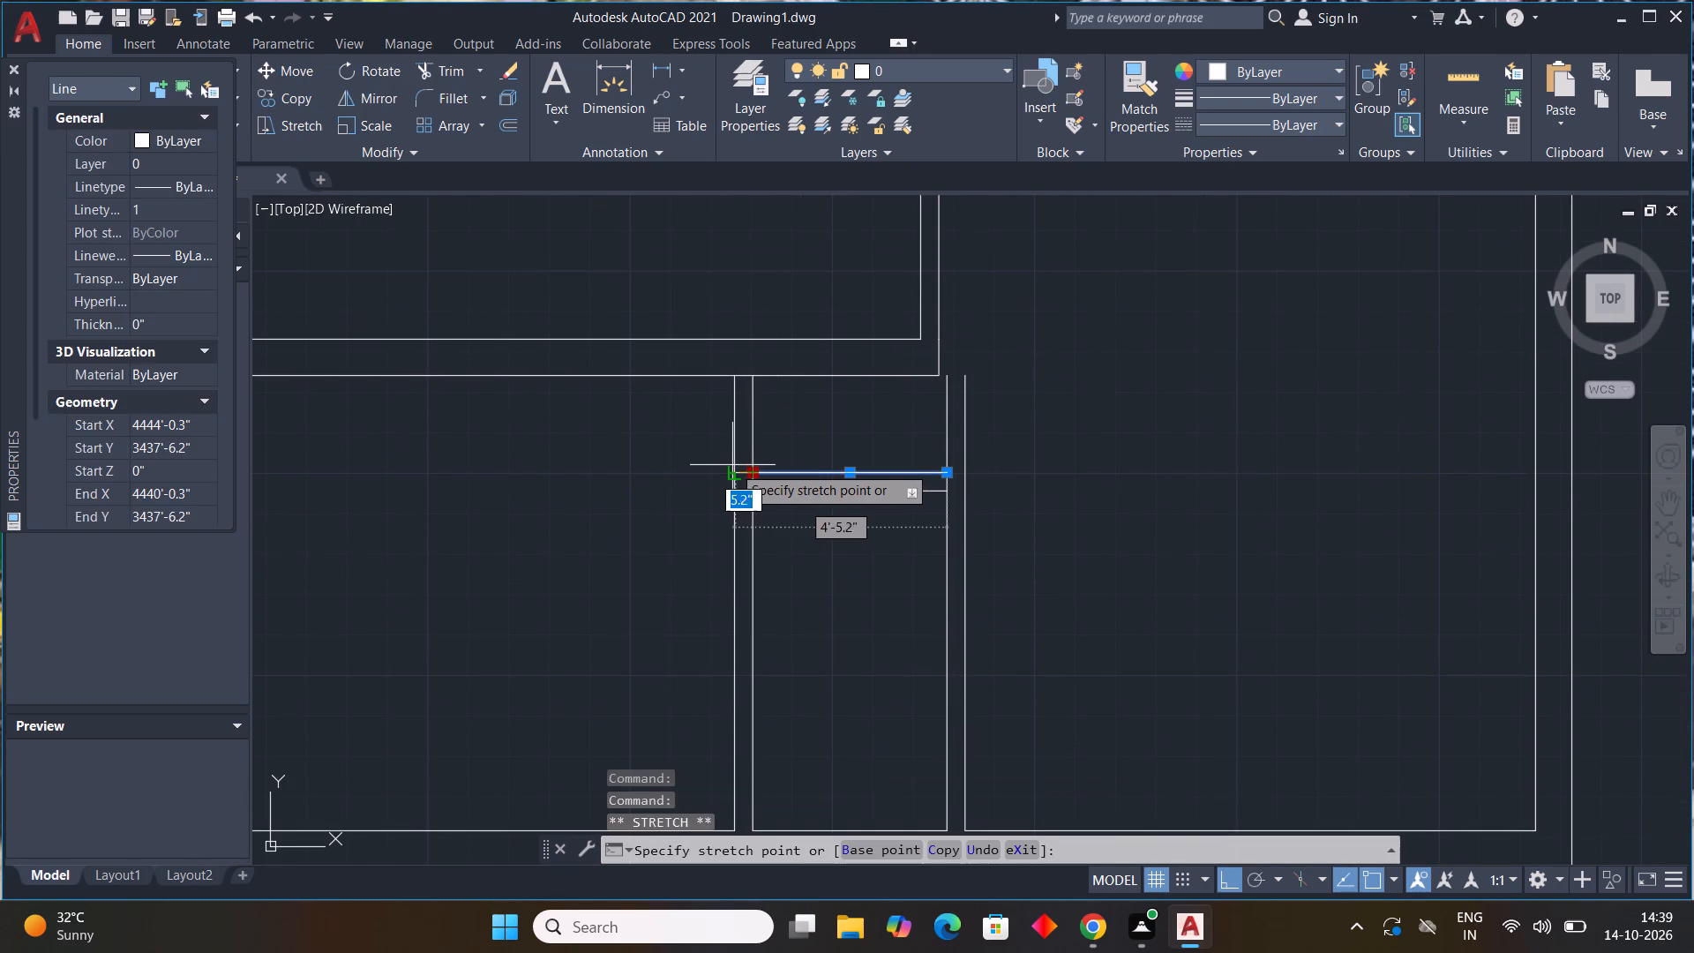
{"action": "left_click", "coordinate": [733, 465]}
{"action": "scroll", "coordinate": [989, 483], "scroll_direction": "up", "scroll_amount": 2}
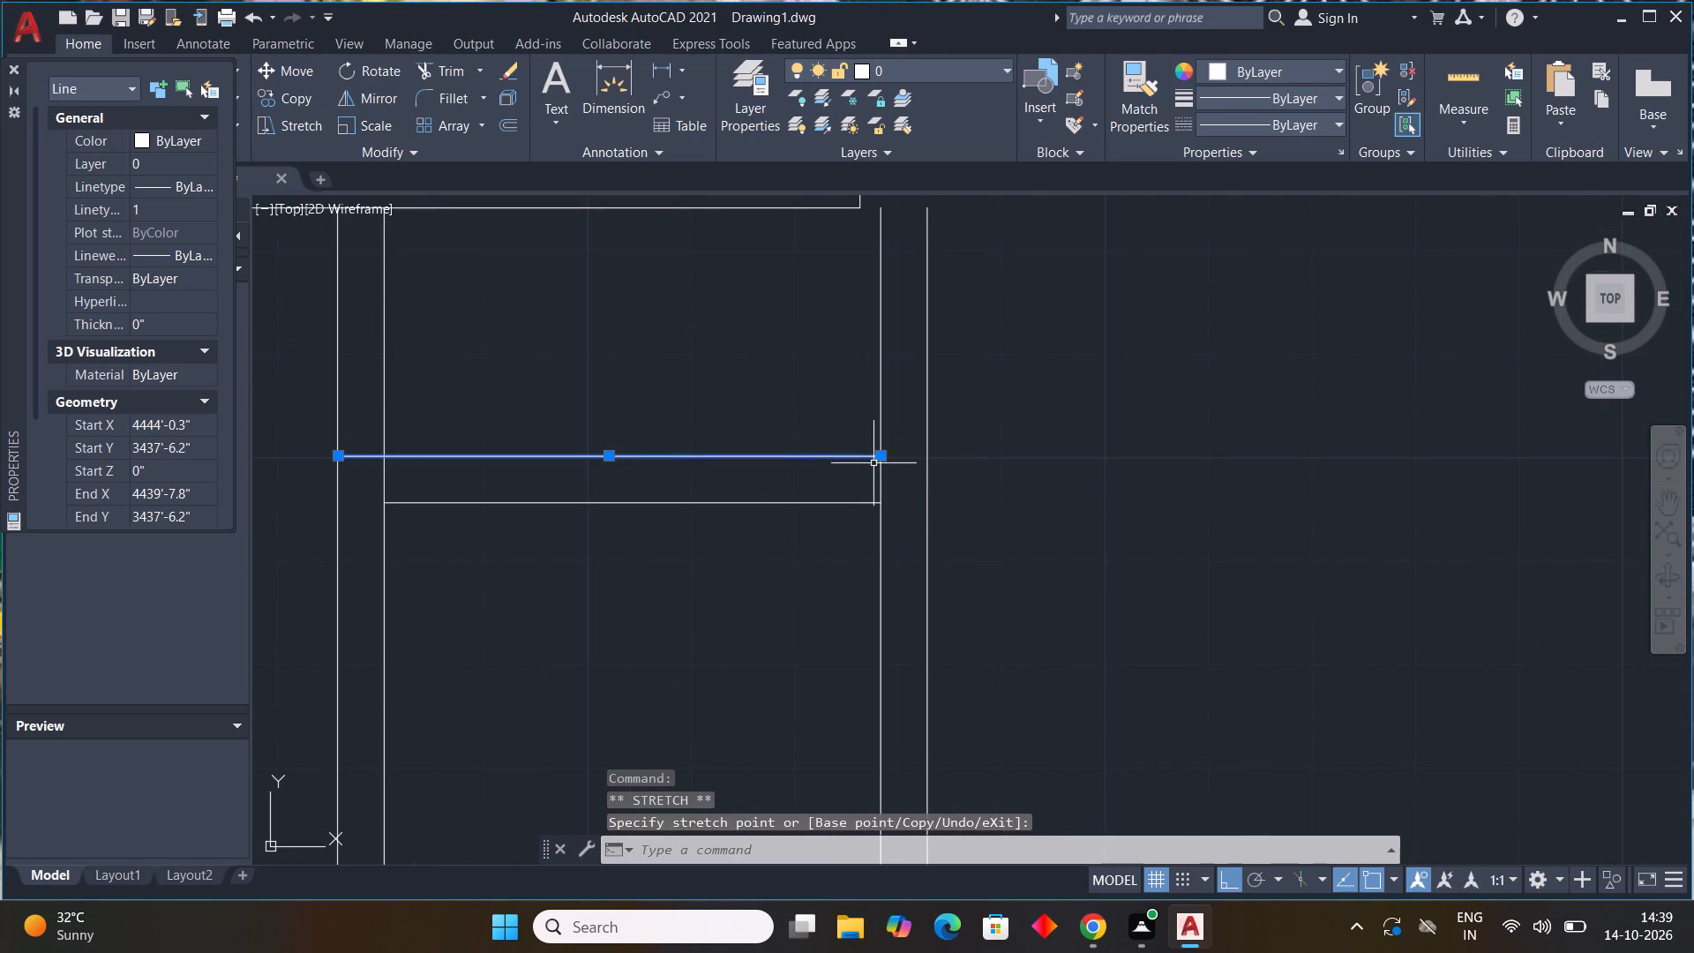
{"action": "left_click", "coordinate": [885, 455]}
{"action": "left_click", "coordinate": [937, 450]}
{"action": "key", "text": "Escape"}
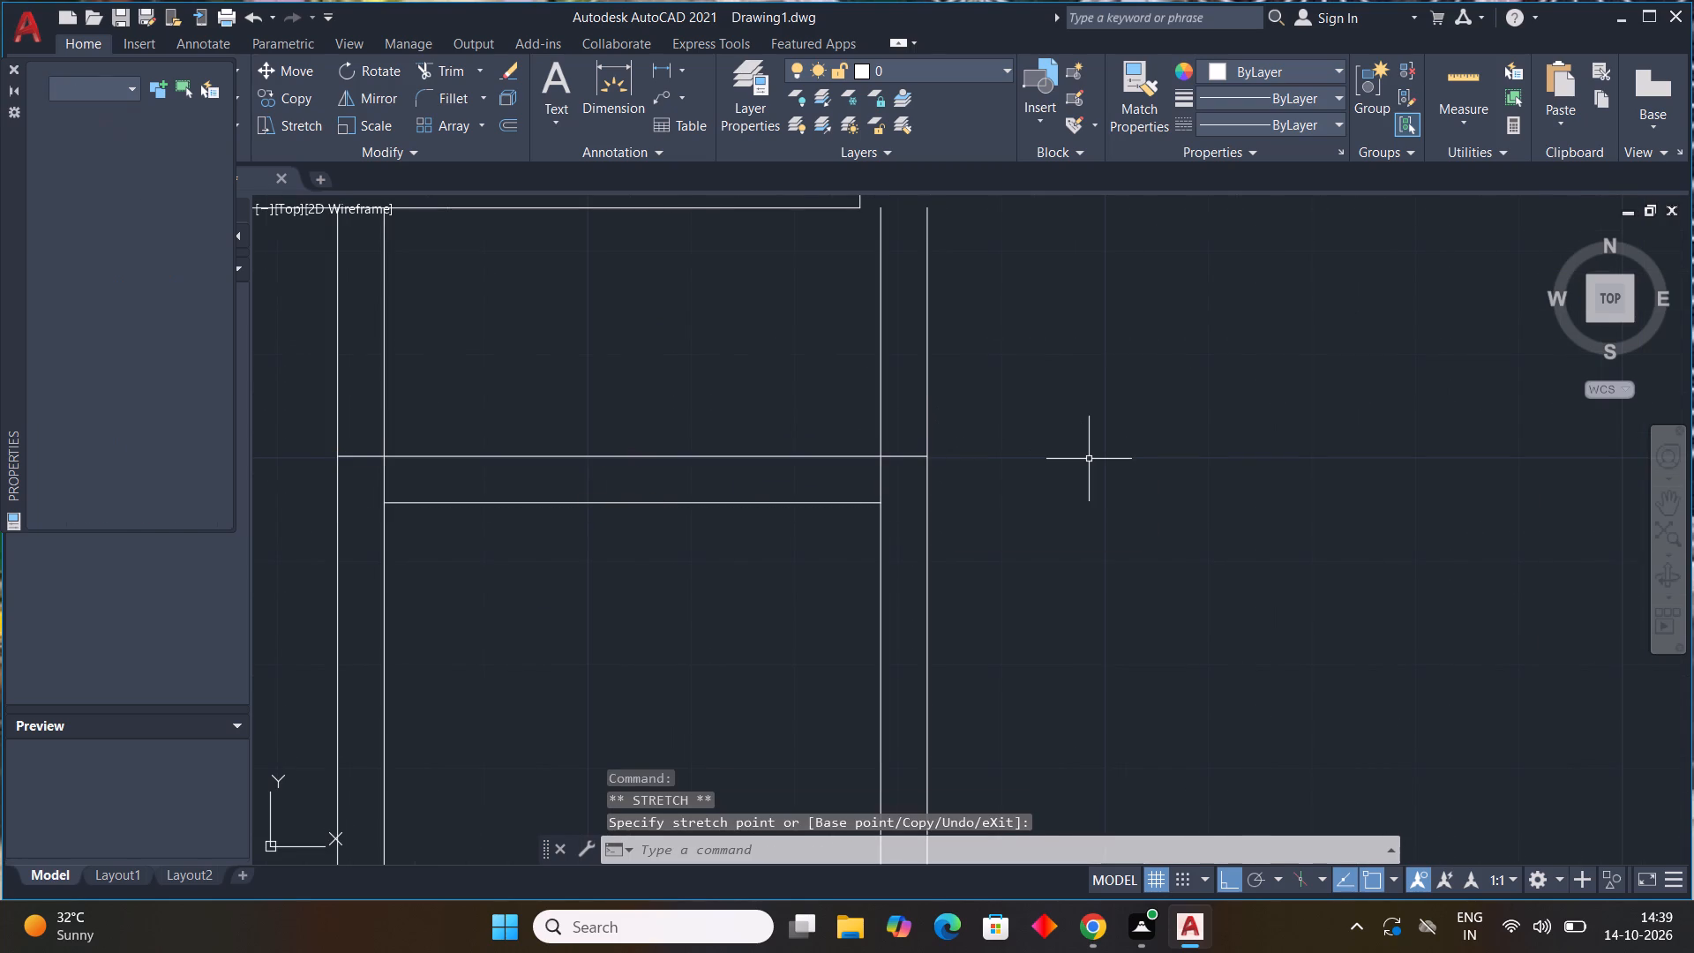
{"action": "key", "text": "Escape"}
Draw a 4.5" vertical line across the cross partition, about 2'4" from the left partition's inner face.
{"action": "middle_click_drag", "start_coordinate": [1091, 476], "coordinate": [1200, 568]}
{"action": "key", "text": "l"}
{"action": "key", "text": "space"}
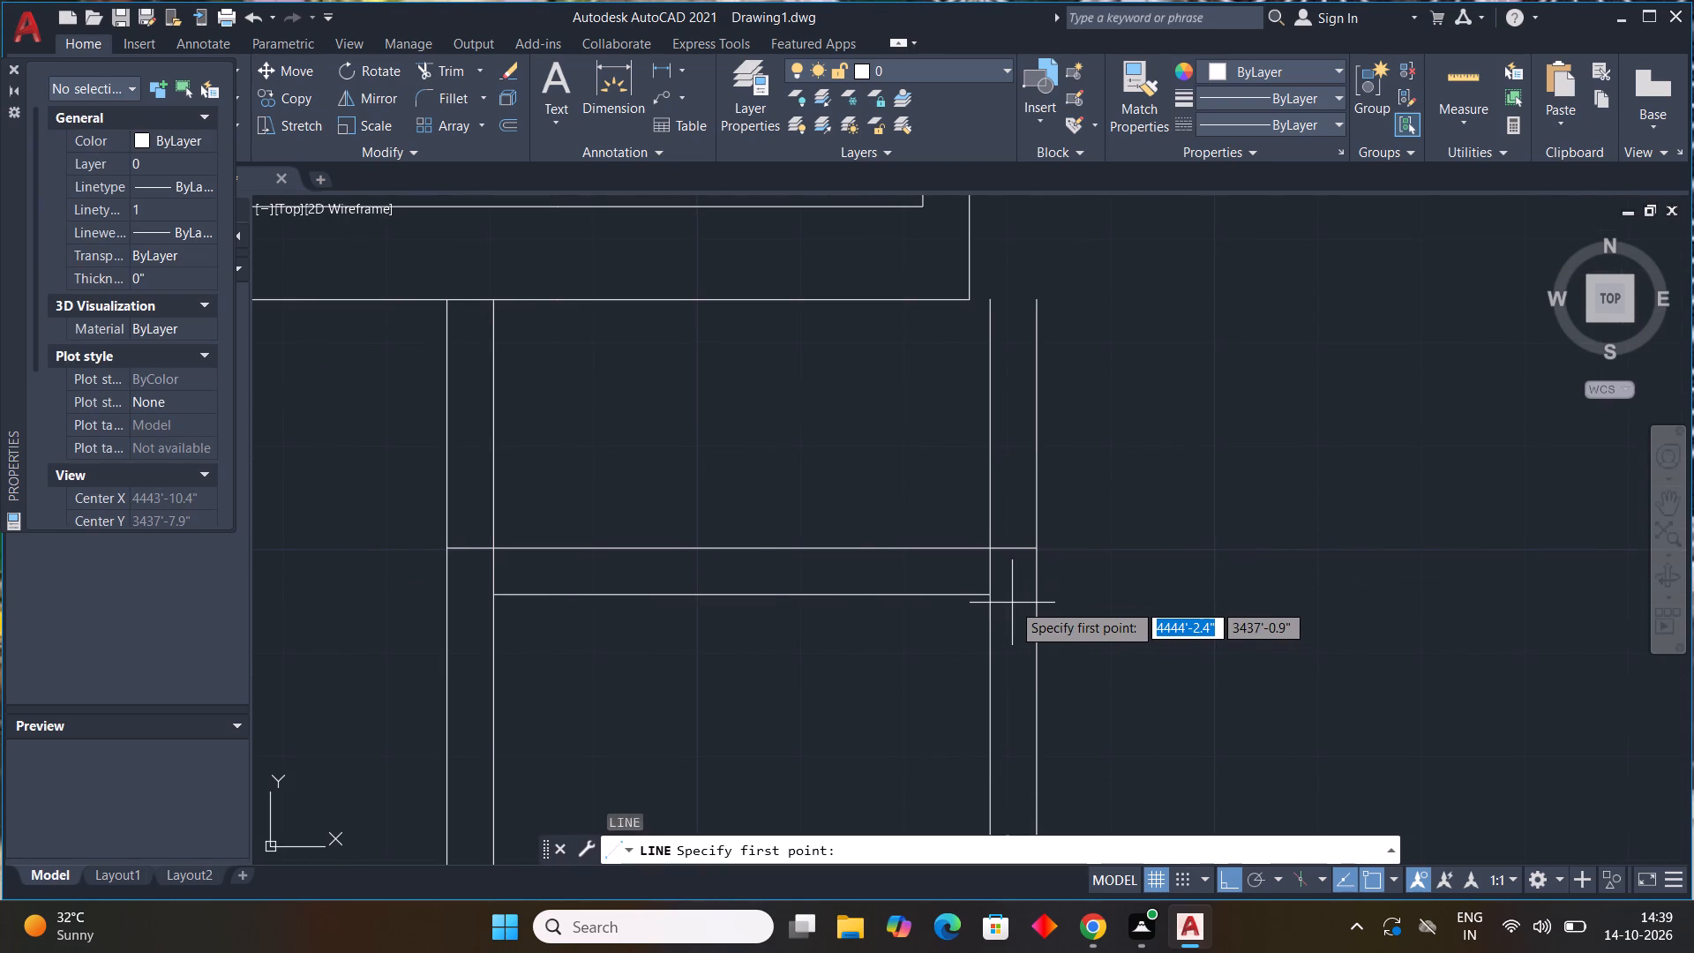
{"action": "left_click", "coordinate": [787, 549]}
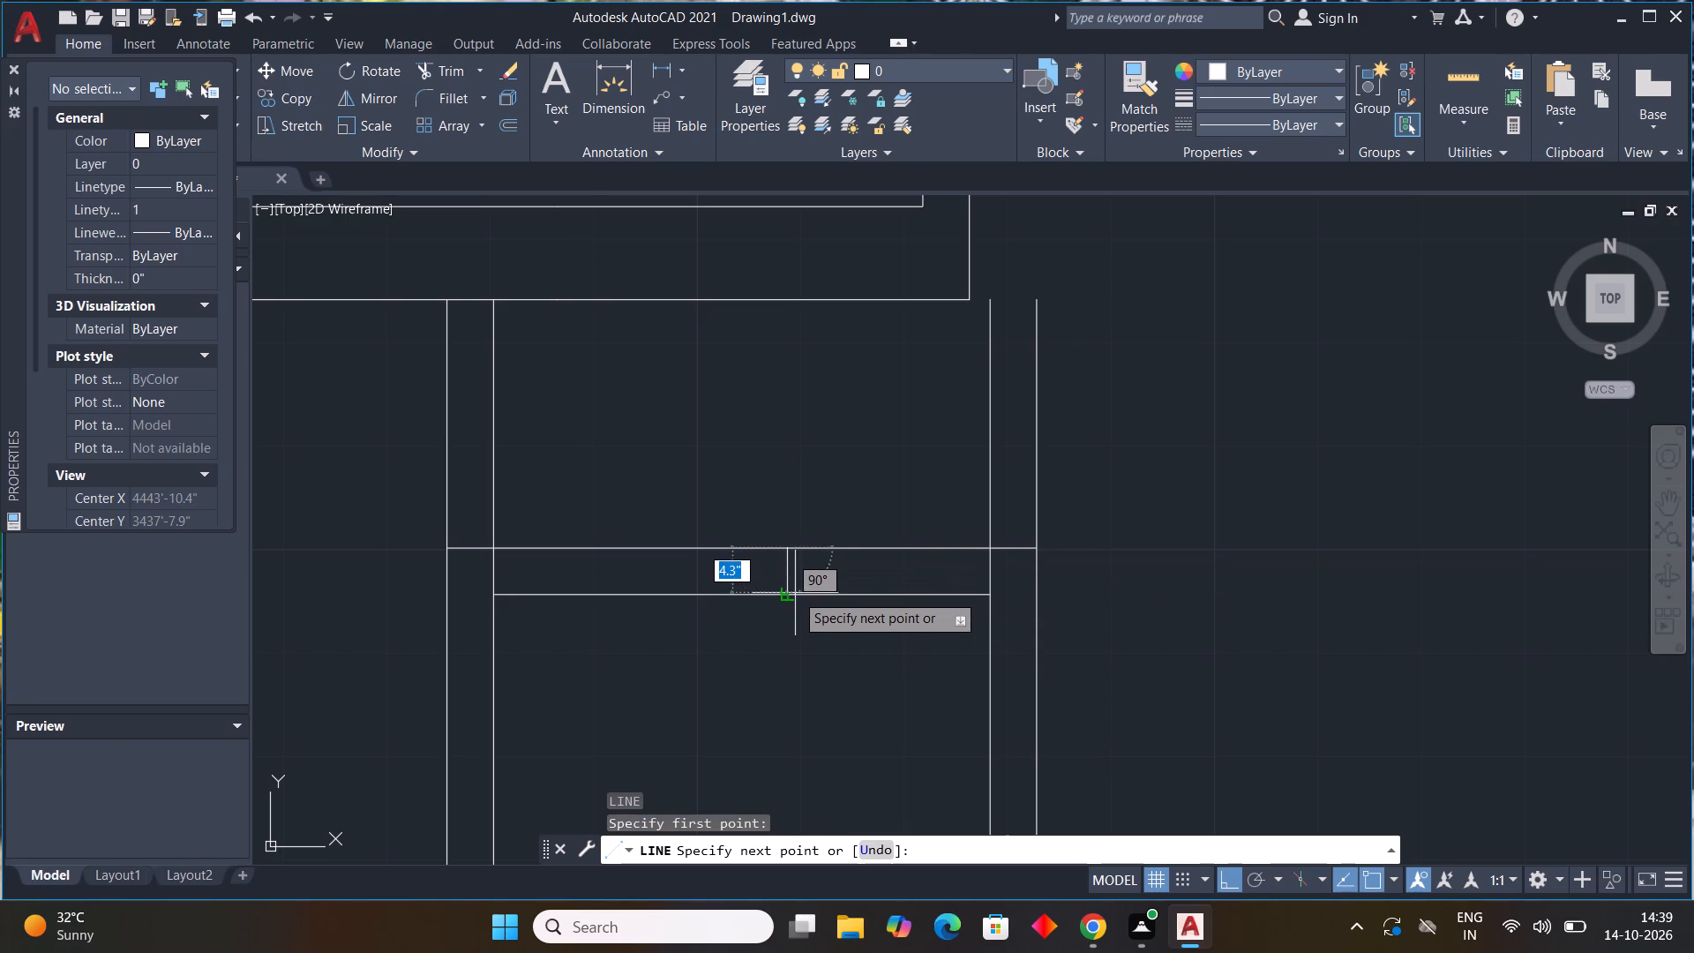
{"action": "scroll", "coordinate": [778, 589], "scroll_direction": "up", "scroll_amount": 3}
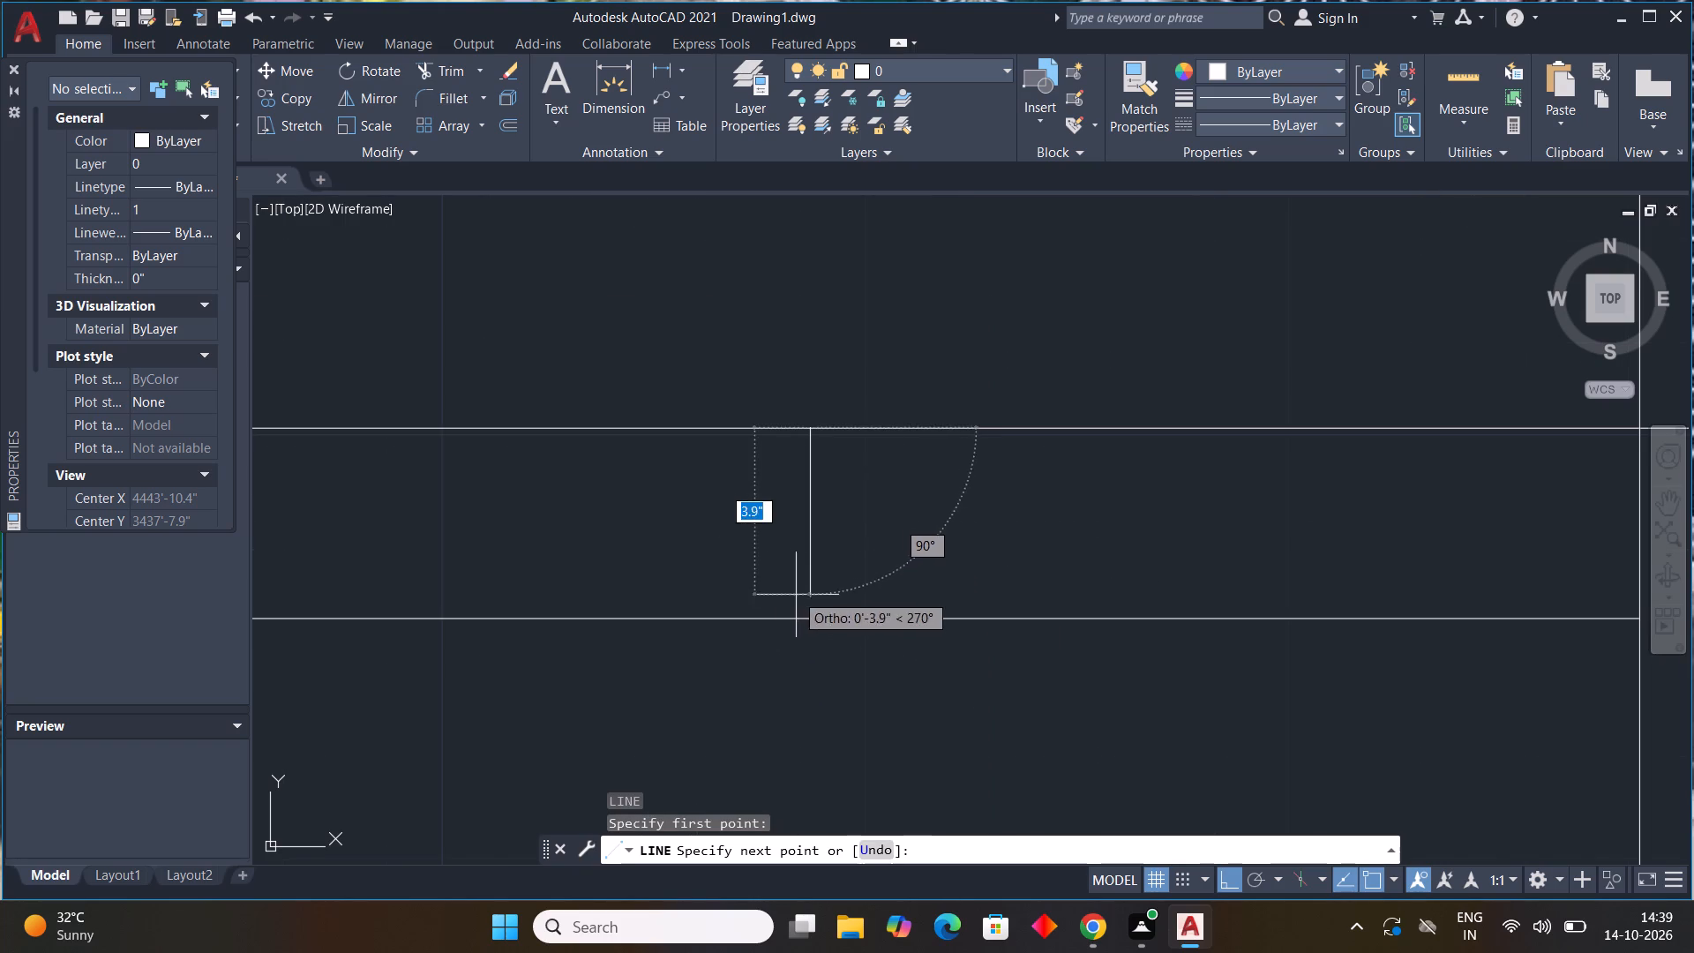
{"action": "left_click", "coordinate": [815, 619]}
{"action": "key", "text": "Escape"}
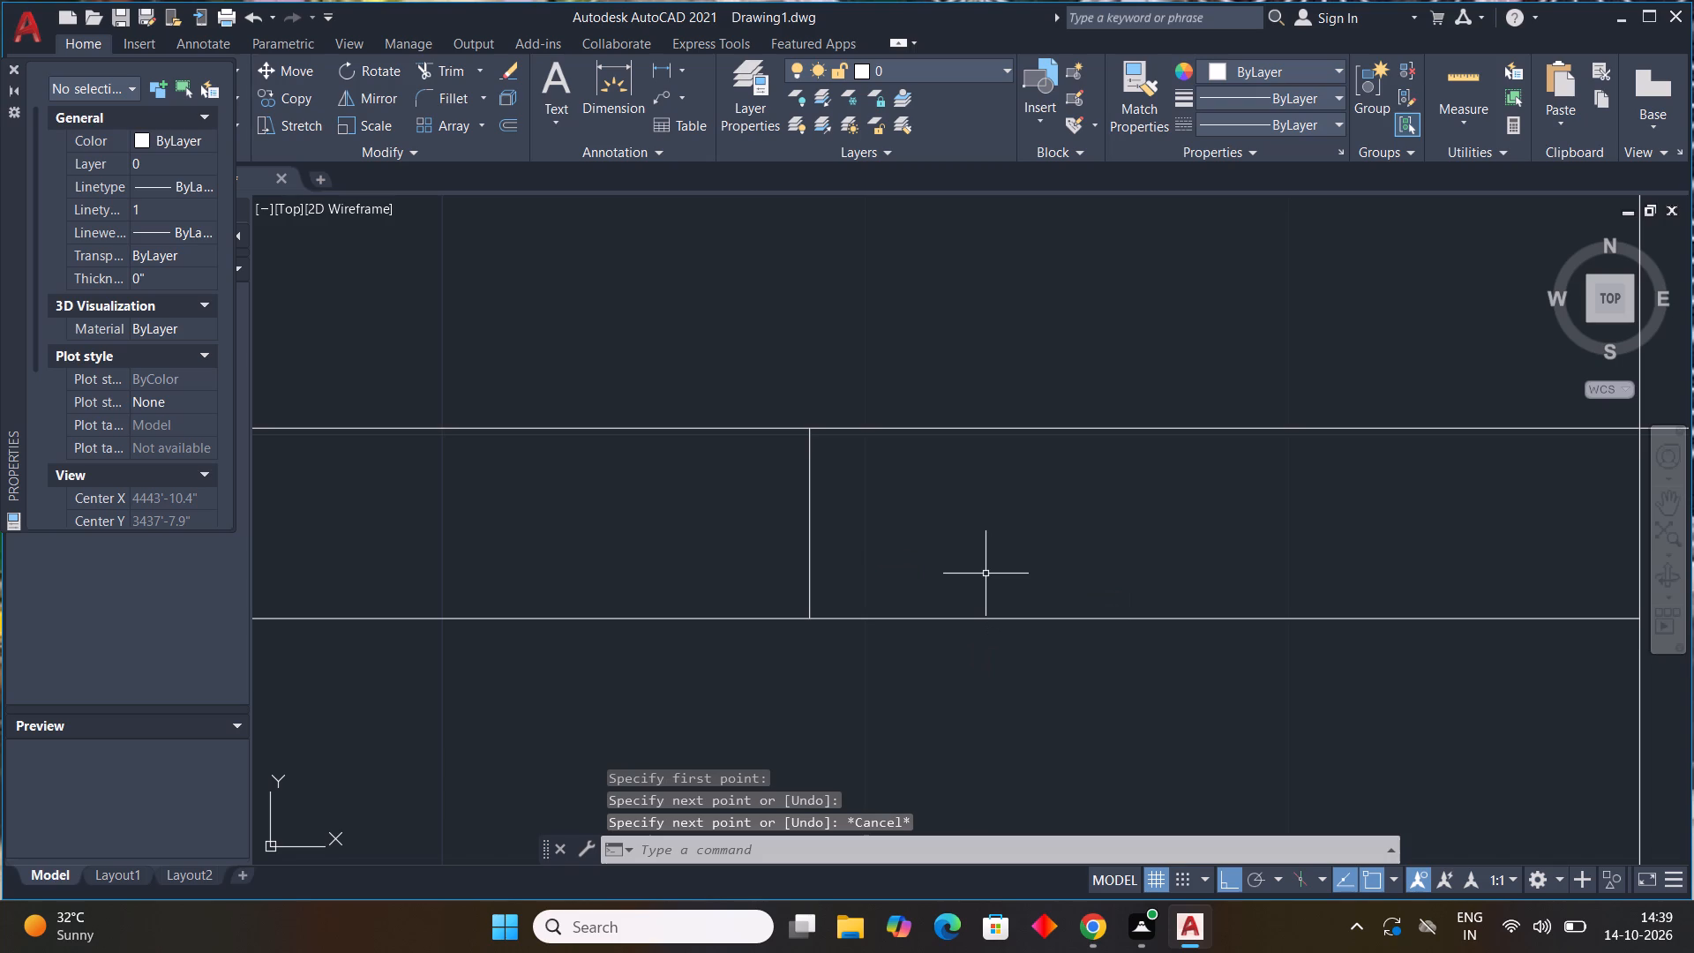
{"action": "scroll", "coordinate": [958, 482], "scroll_direction": "down", "scroll_amount": 5}
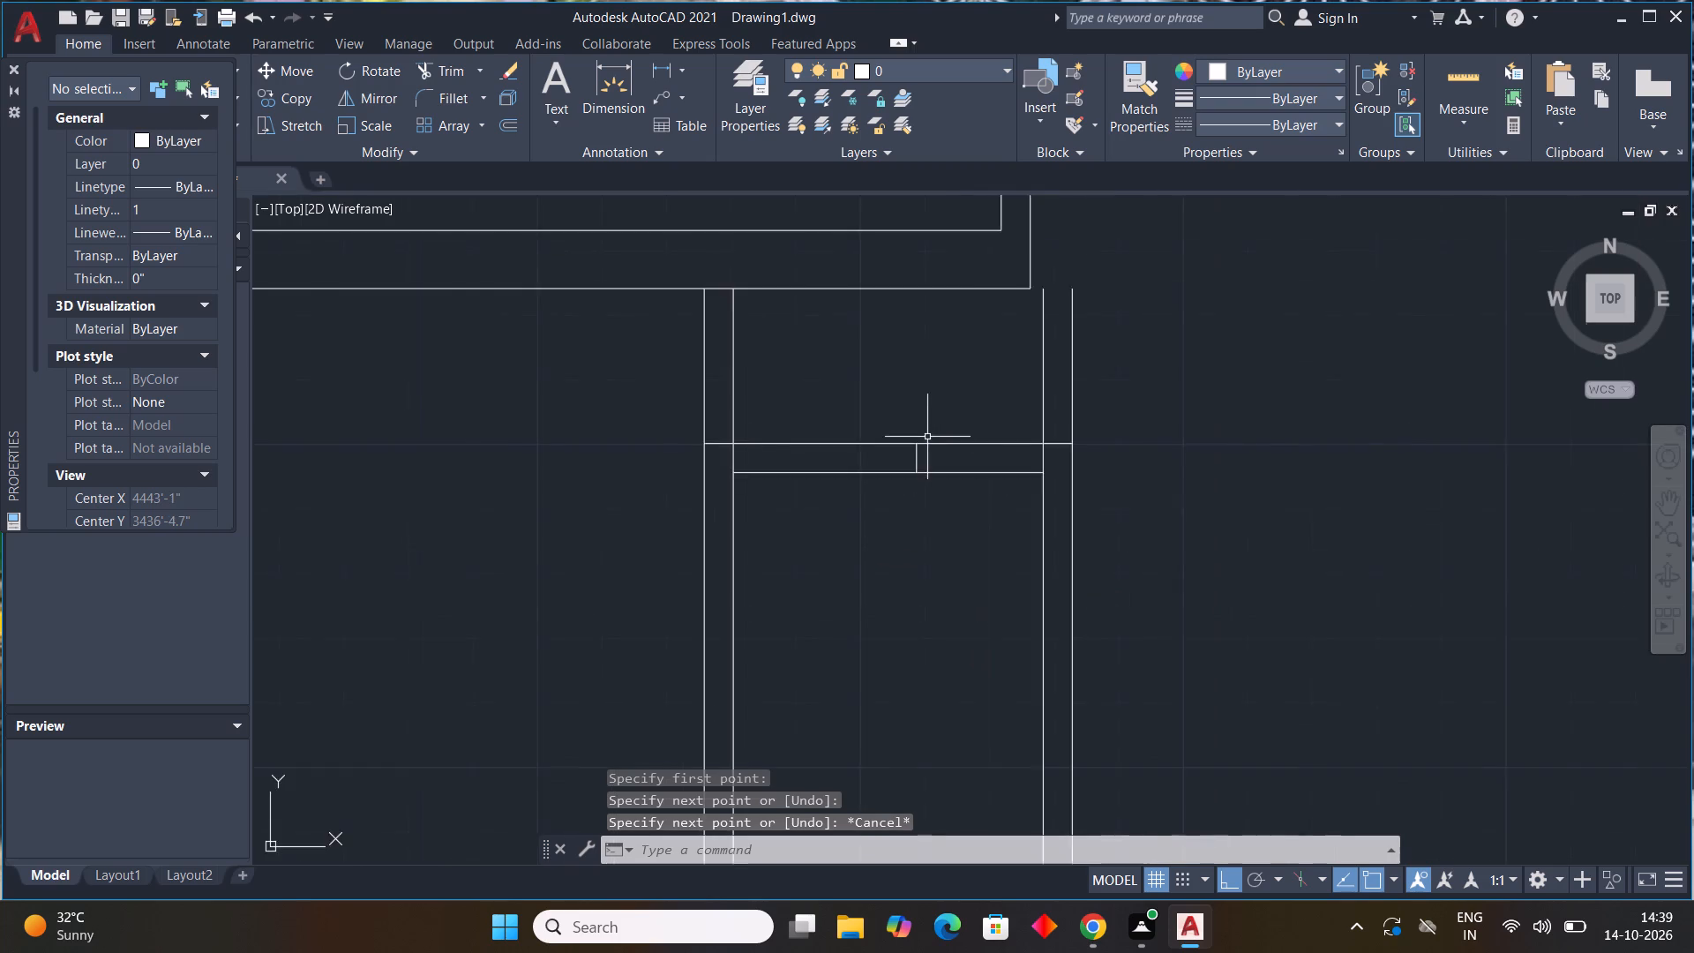
{"action": "scroll", "coordinate": [927, 437], "scroll_direction": "down", "scroll_amount": 2}
{"action": "key", "text": "Escape"}
{"action": "key", "text": "Escape"}
{"action": "key", "text": "Escape"}
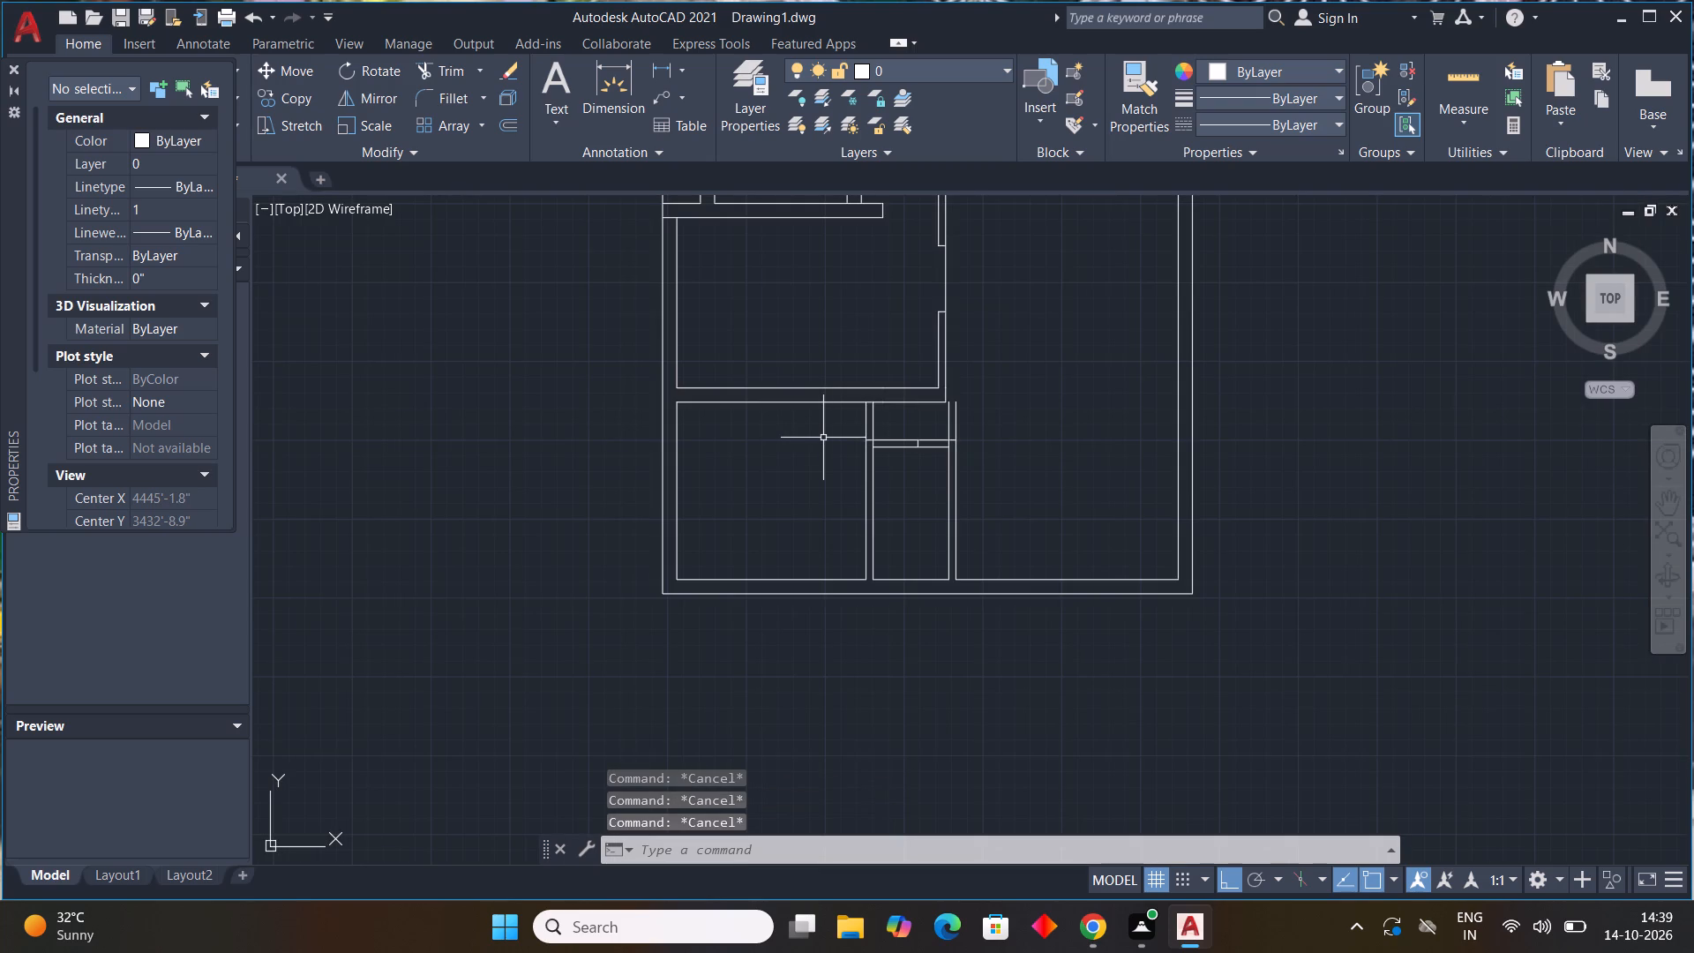
{"action": "key", "text": "Escape"}
Trim the lines of both vertical partitions above the cross partition.
{"action": "scroll", "coordinate": [946, 406], "scroll_direction": "down", "scroll_amount": 2}
{"action": "scroll", "coordinate": [1021, 432], "scroll_direction": "up", "scroll_amount": 2}
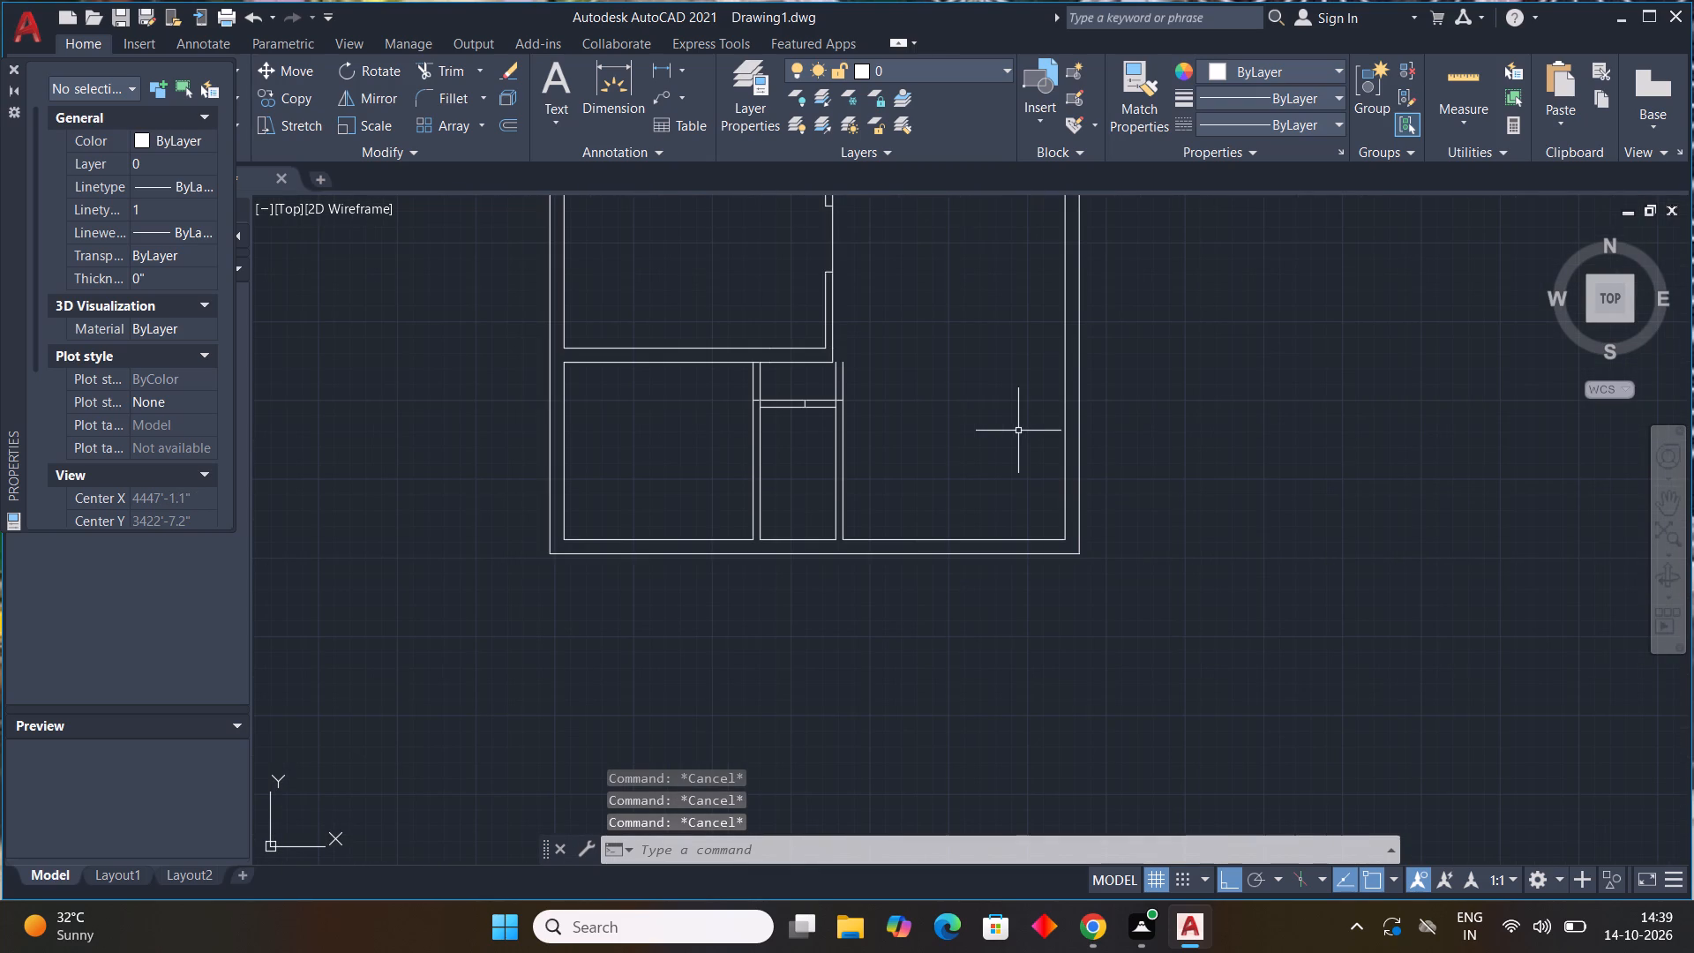
{"action": "type", "text": "tr"}
{"action": "key", "text": "space"}
{"action": "left_click_drag", "start_coordinate": [723, 386], "coordinate": [861, 377]}
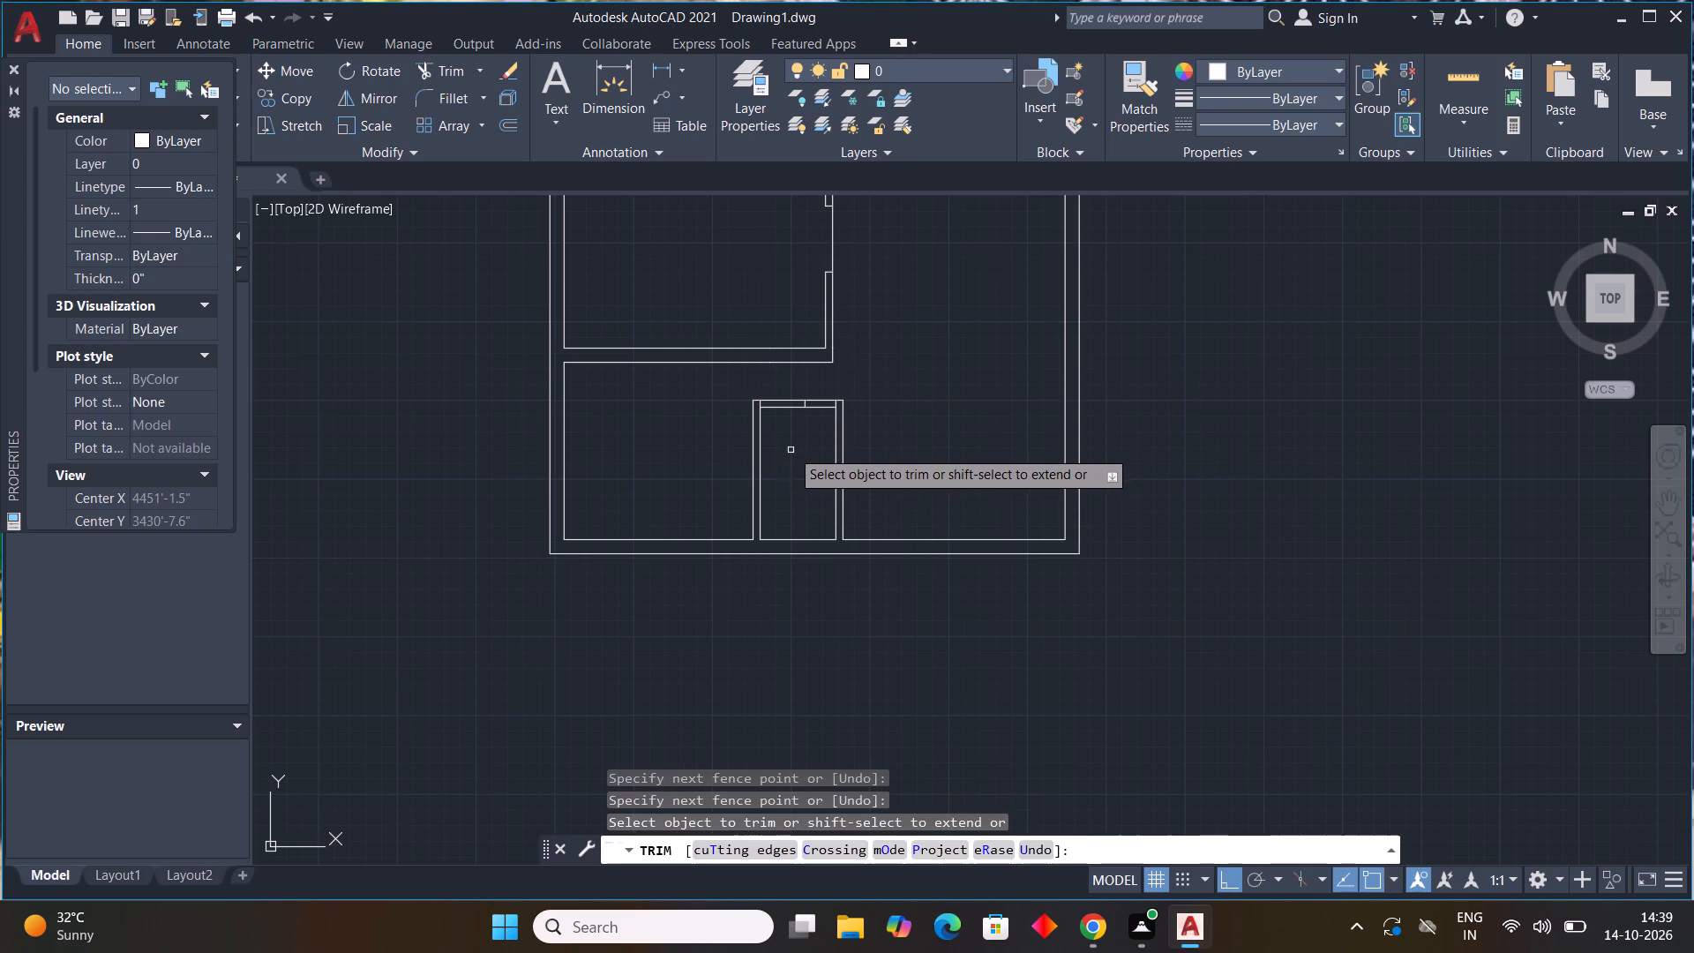
Trim the left corner where the partitions join and the cross partition's two lines right of the short vertical line to open a doorway.
{"action": "scroll", "coordinate": [783, 440], "scroll_direction": "up", "scroll_amount": 1}
{"action": "middle_click_drag", "start_coordinate": [774, 428], "coordinate": [764, 510]}
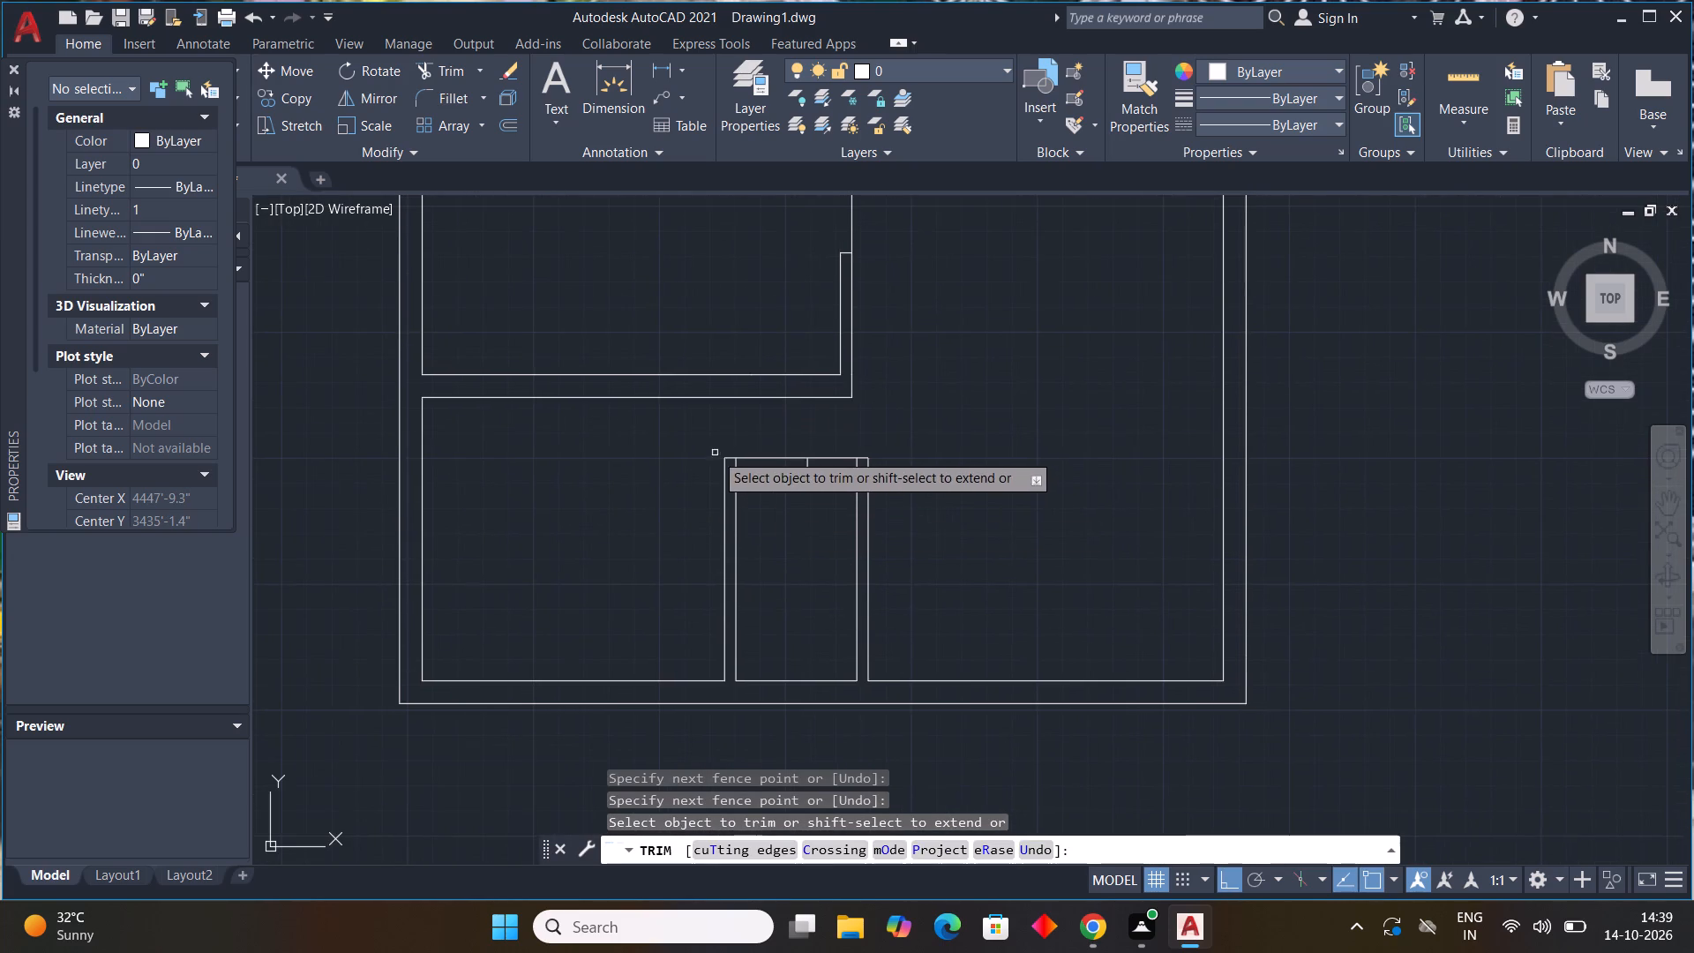
{"action": "scroll", "coordinate": [731, 461], "scroll_direction": "up", "scroll_amount": 3}
{"action": "left_click_drag", "start_coordinate": [735, 474], "coordinate": [792, 462]}
{"action": "left_click_drag", "start_coordinate": [1100, 432], "coordinate": [1113, 537]}
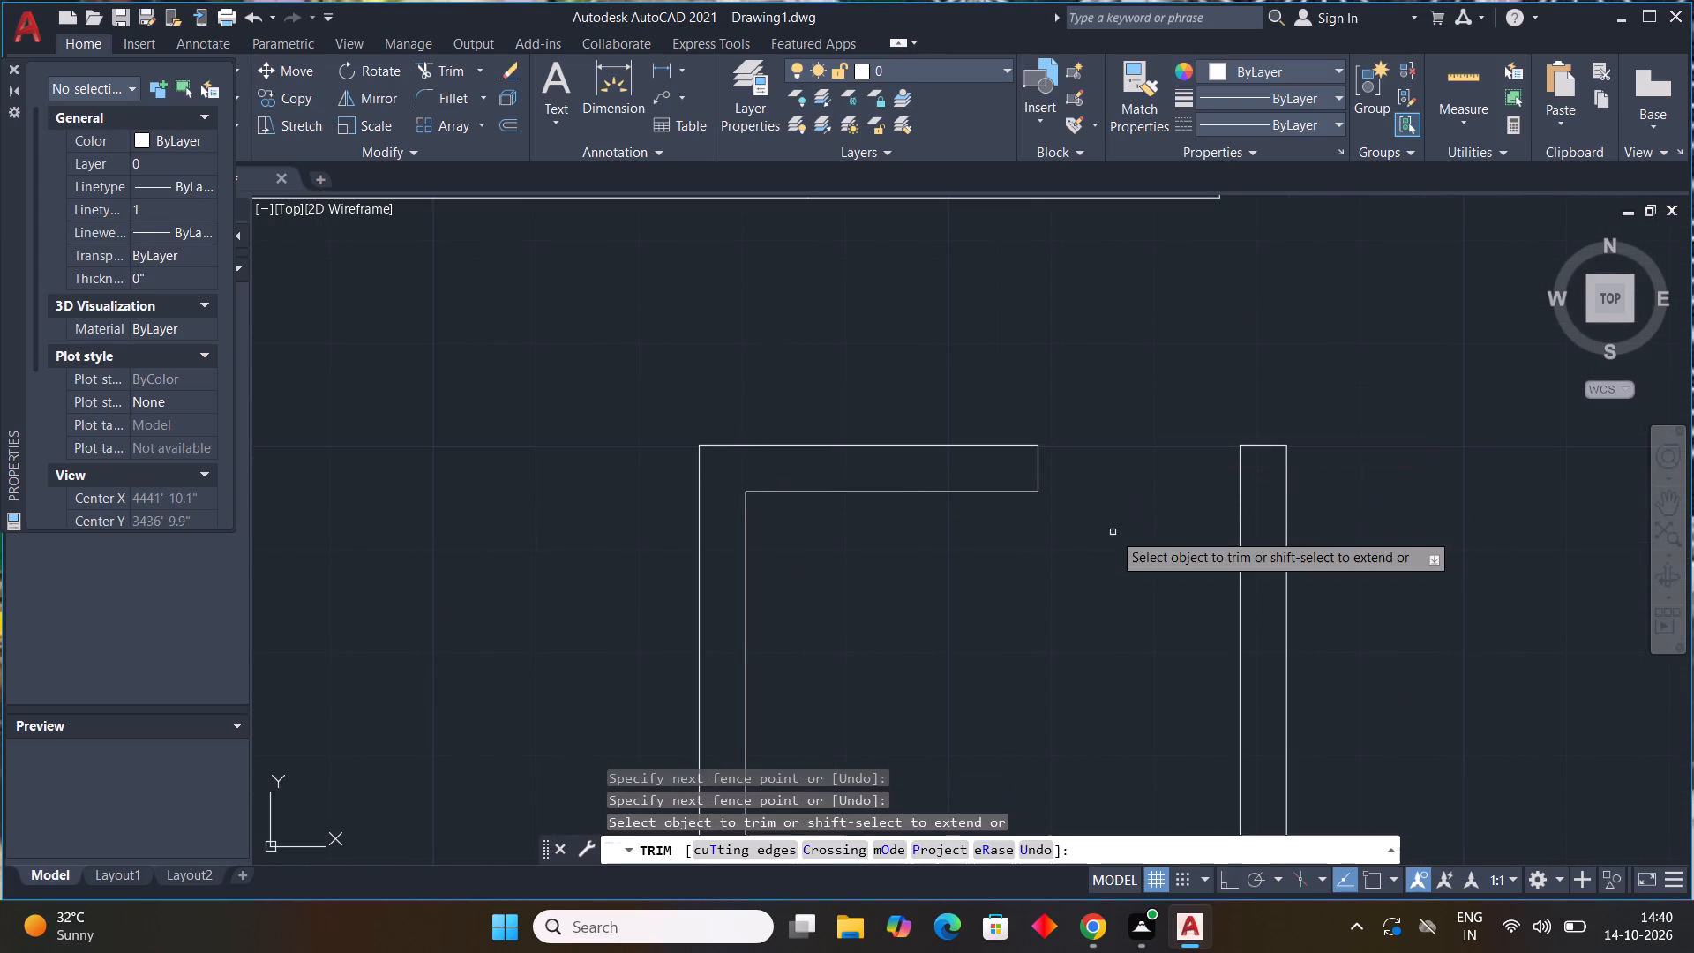
{"action": "key", "text": "Escape"}
Draw a vertical line from the left partition's outer top corner up to the wall above.
{"action": "scroll", "coordinate": [1113, 532], "scroll_direction": "down", "scroll_amount": 1}
{"action": "middle_click_drag", "start_coordinate": [1113, 532], "coordinate": [1052, 634]}
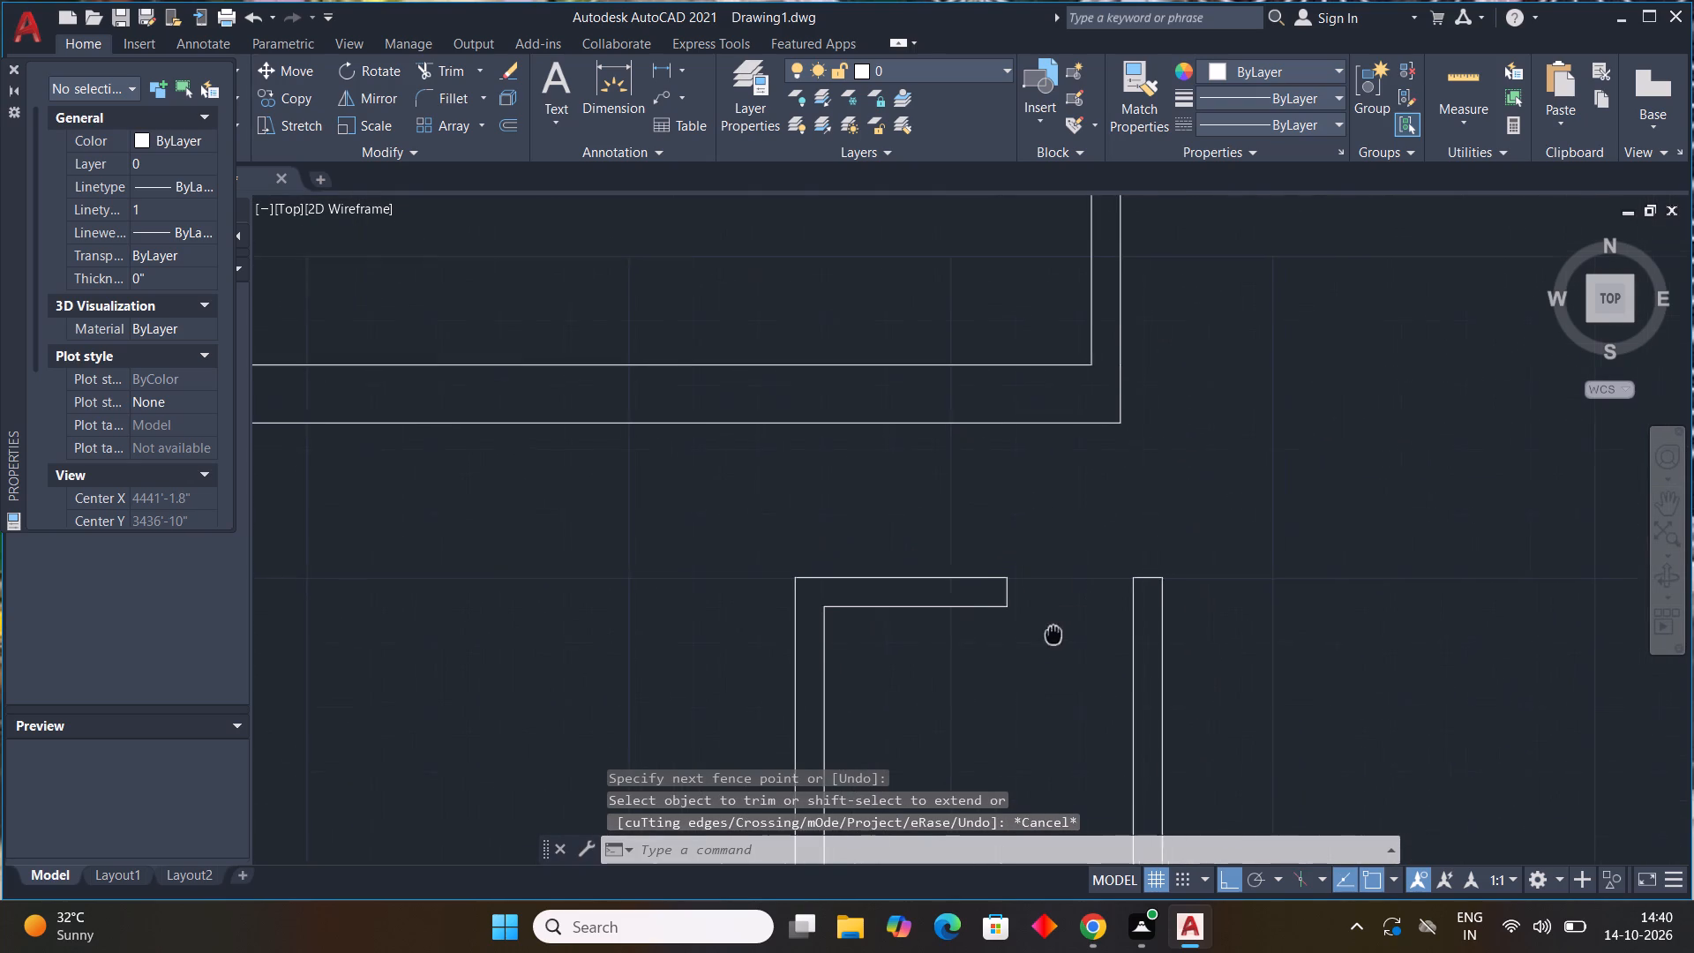
{"action": "middle_click_drag", "start_coordinate": [1052, 634], "coordinate": [1052, 634]}
{"action": "type", "text": "l"}
{"action": "key", "text": "space"}
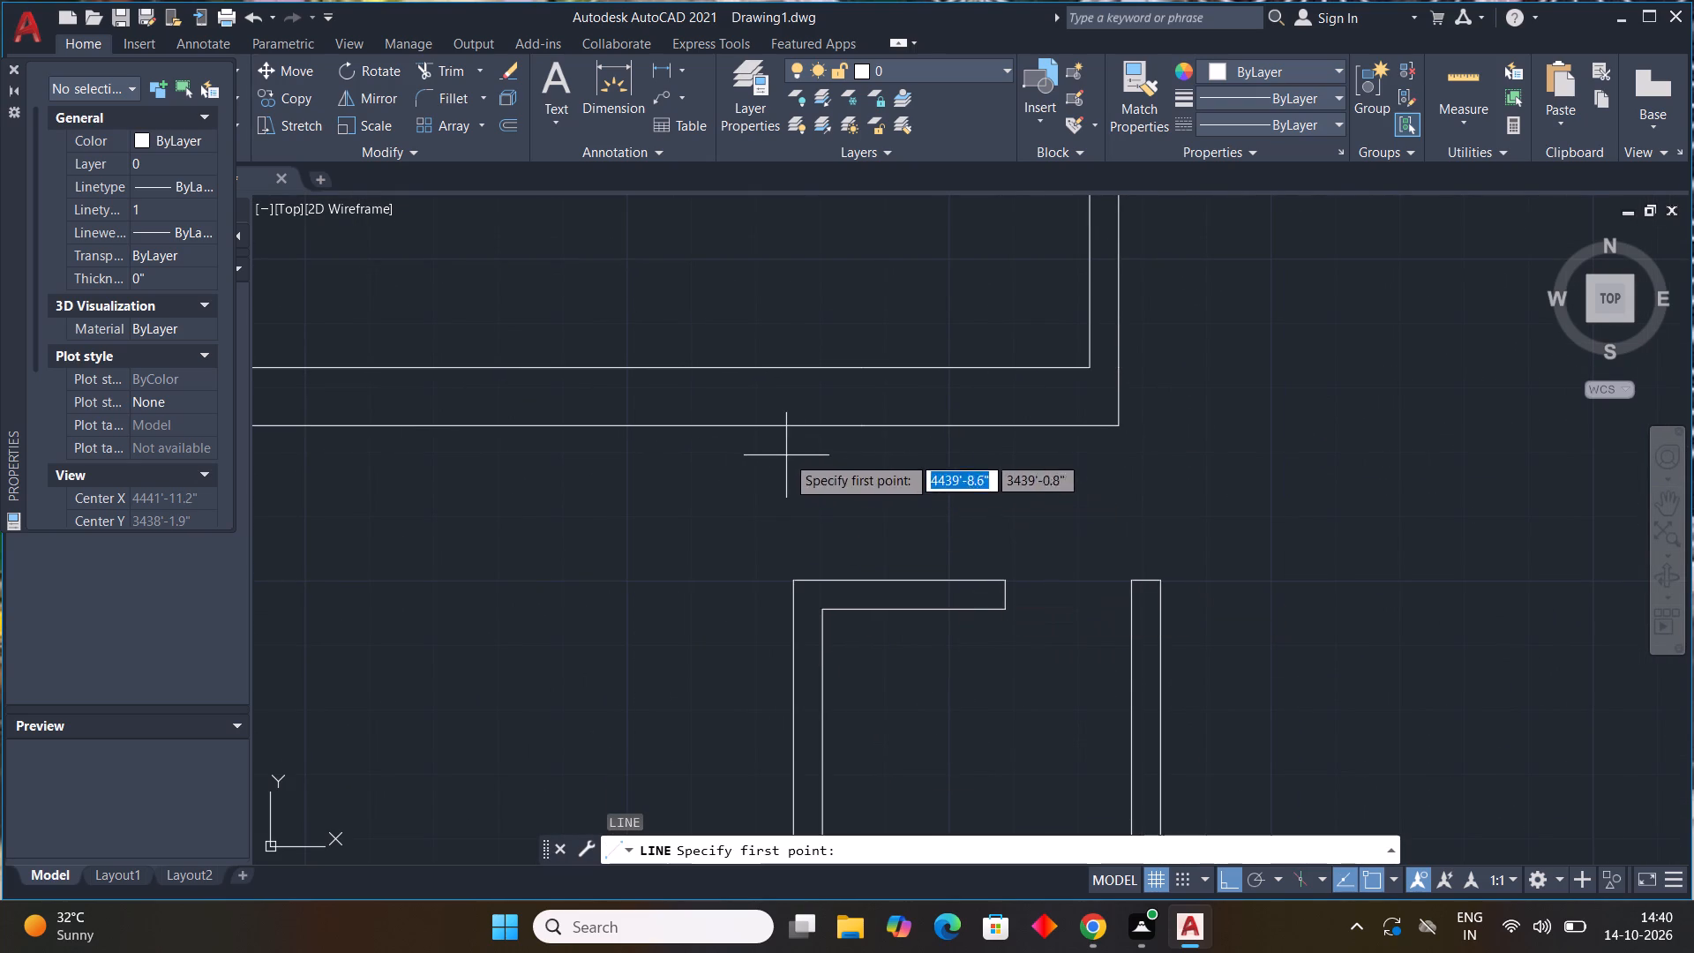
{"action": "left_click_drag", "start_coordinate": [799, 578], "coordinate": [799, 565]}
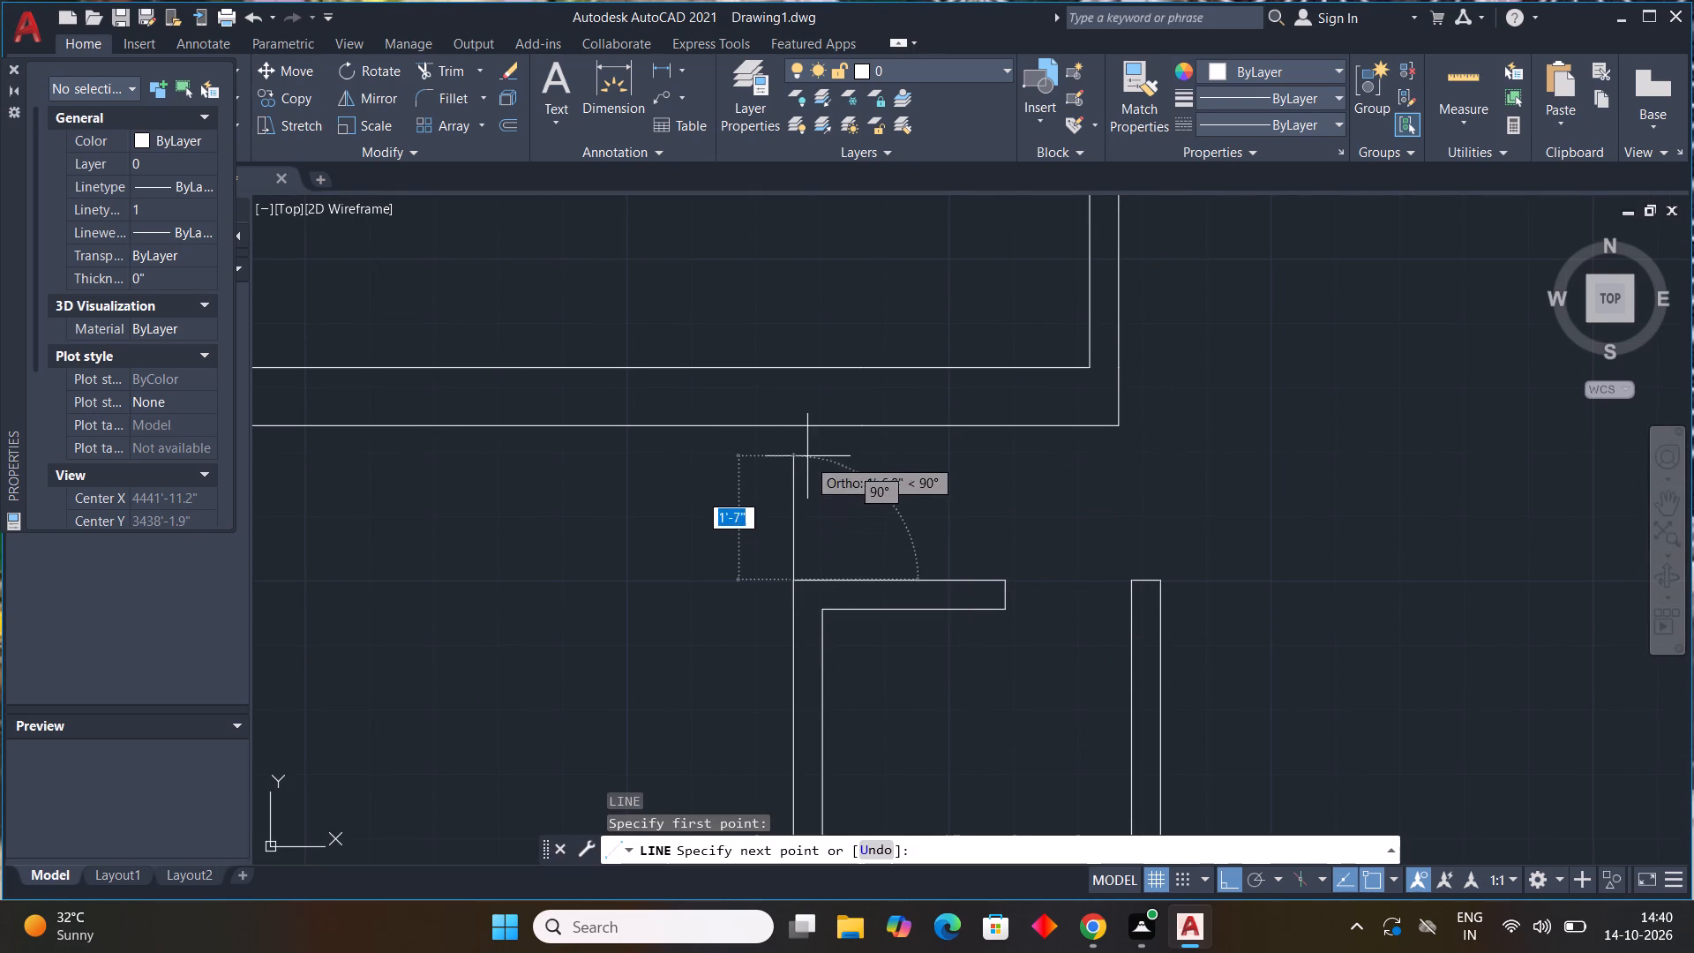
{"action": "left_click", "coordinate": [797, 424]}
{"action": "key", "text": "Escape"}
Draw a line across the doorway opening along the cross partition's upper face, ending at the right partition's inner corner.
{"action": "type", "text": "l"}
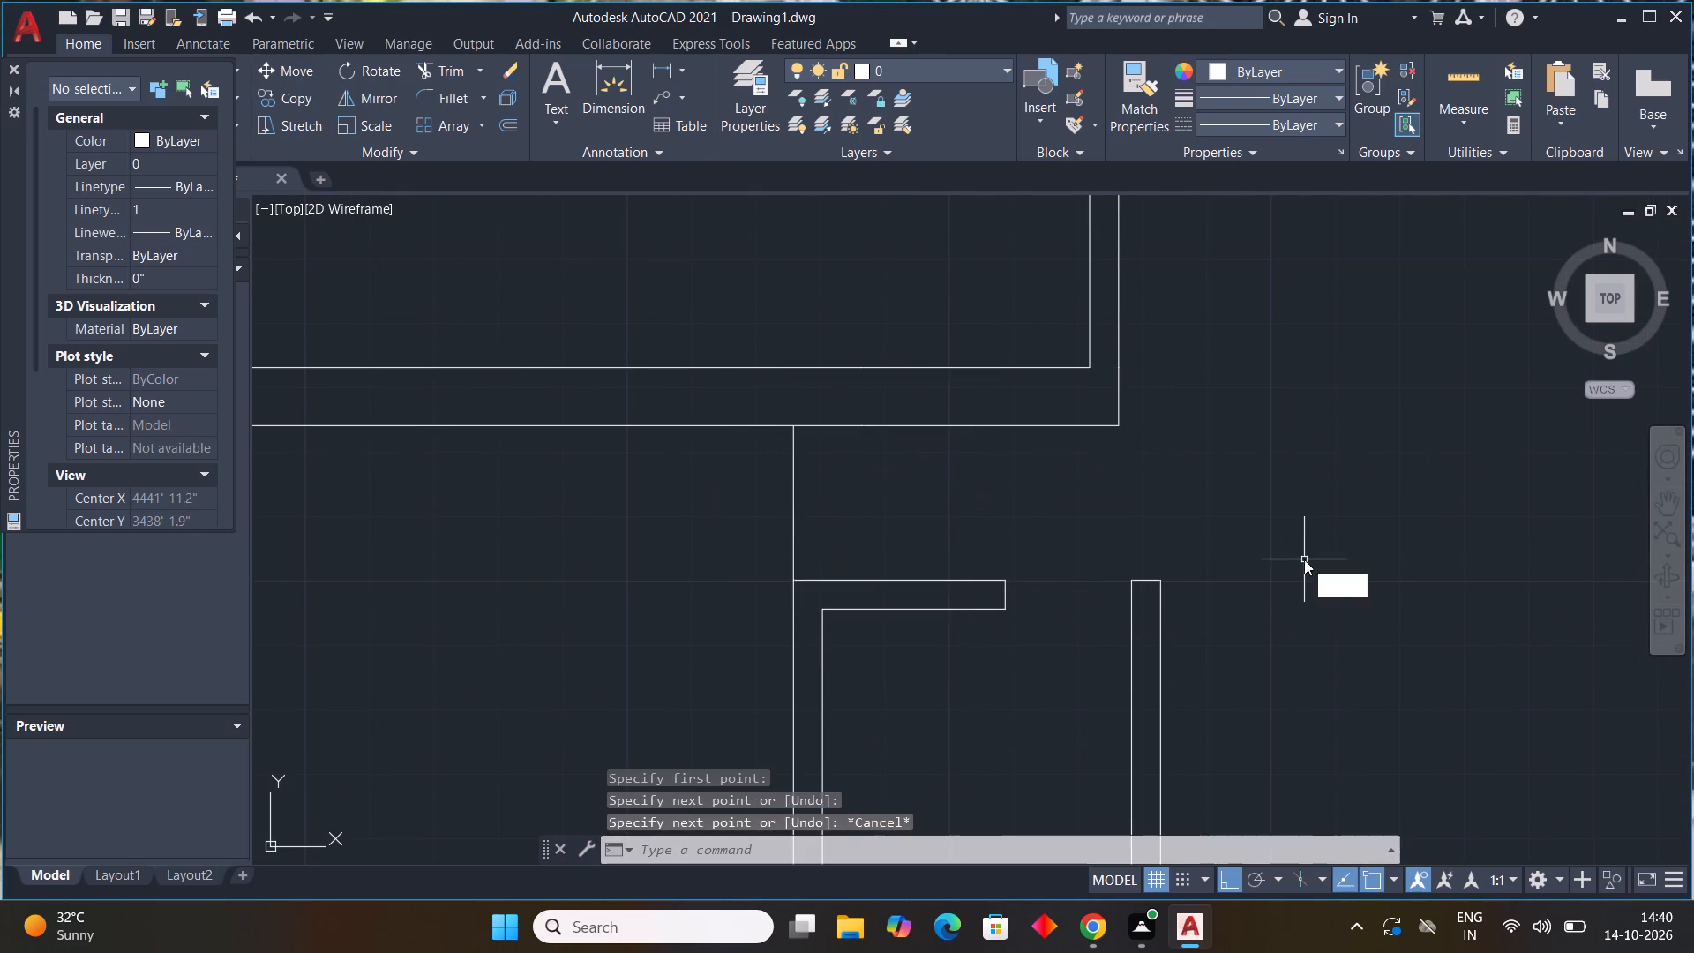
{"action": "key", "text": "space"}
{"action": "left_click", "coordinate": [1006, 579]}
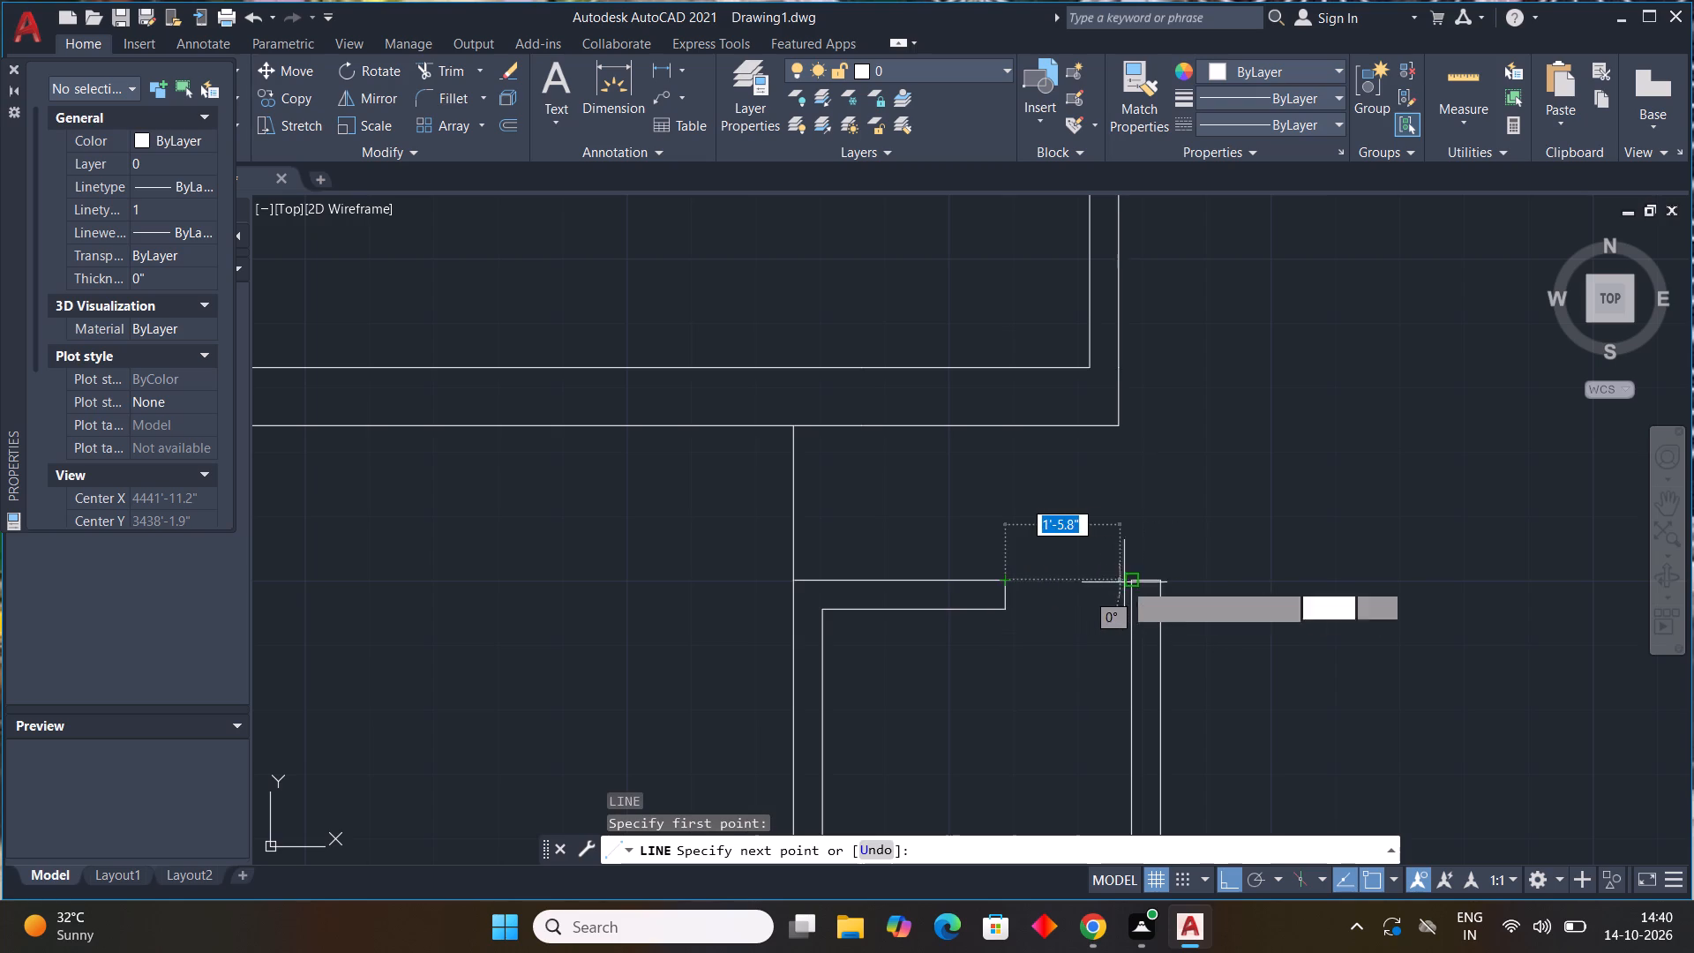
{"action": "left_click", "coordinate": [1131, 579]}
{"action": "key", "text": "Escape"}
{"action": "scroll", "coordinate": [1141, 576], "scroll_direction": "down", "scroll_amount": 3}
{"action": "middle_click_drag", "start_coordinate": [1230, 596], "coordinate": [970, 667]}
{"action": "key", "text": "Escape"}
{"action": "key", "text": "Escape"}
{"action": "key", "text": "Escape"}
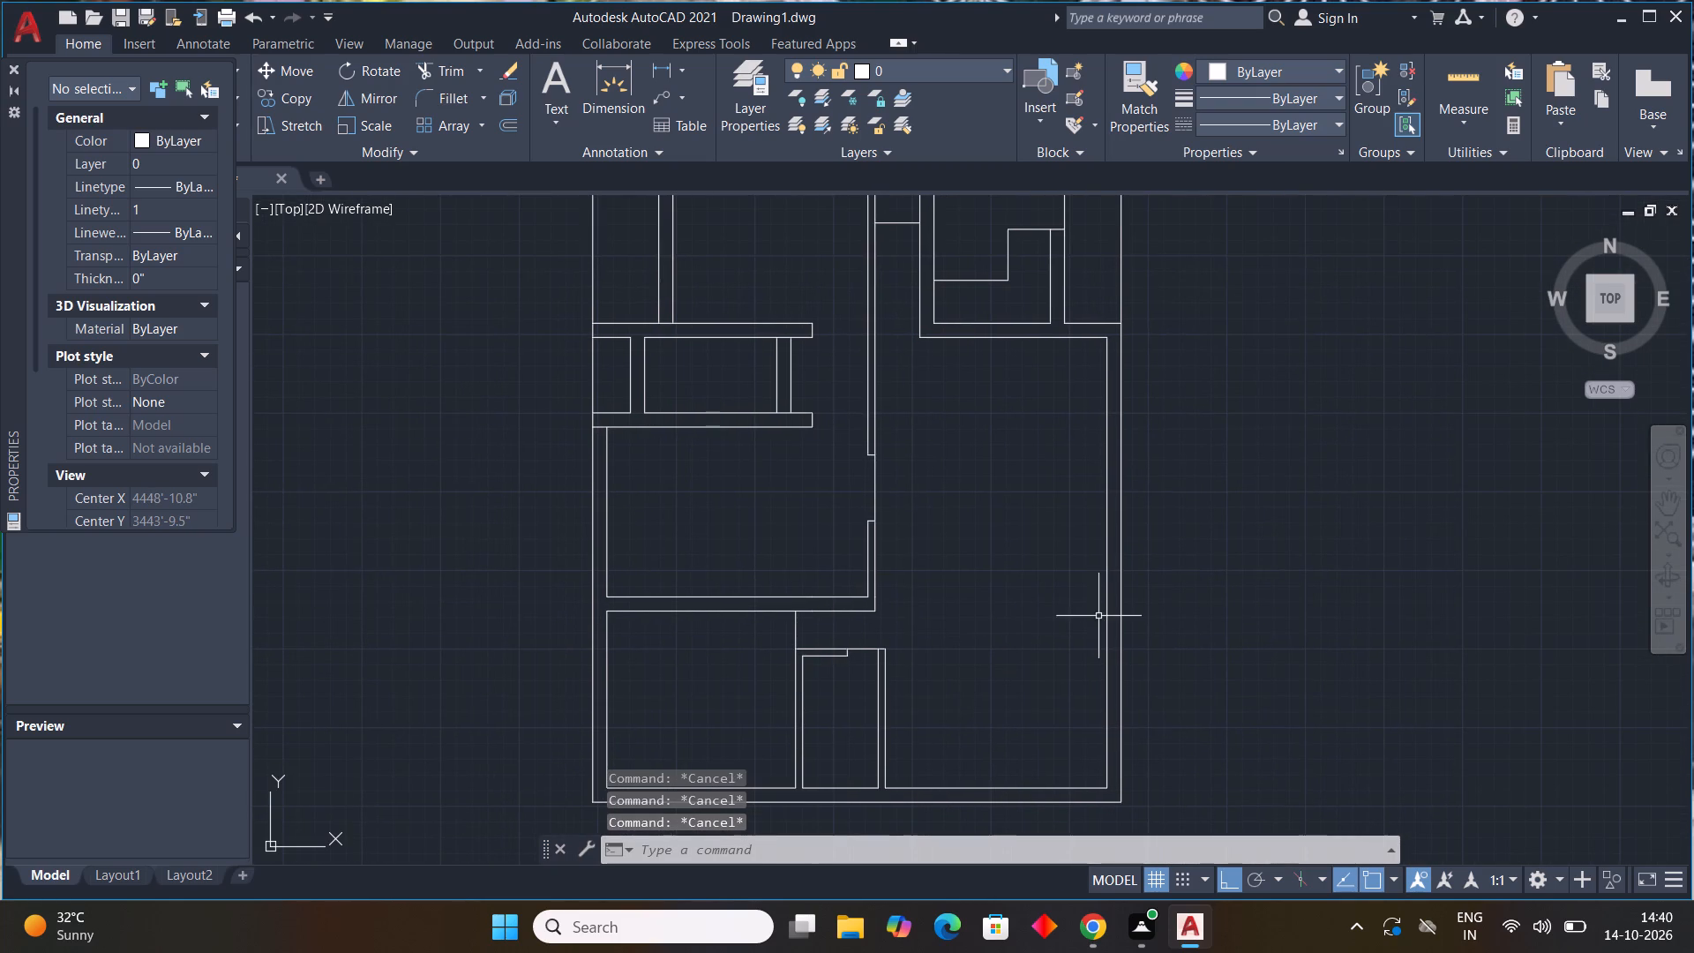
Offset the bottom exterior wall's inner line in the right-hand bay 10' upward.
{"action": "middle_click_drag", "start_coordinate": [1022, 693], "coordinate": [968, 606]}
{"action": "type", "text": "off"}
{"action": "key", "text": "space"}
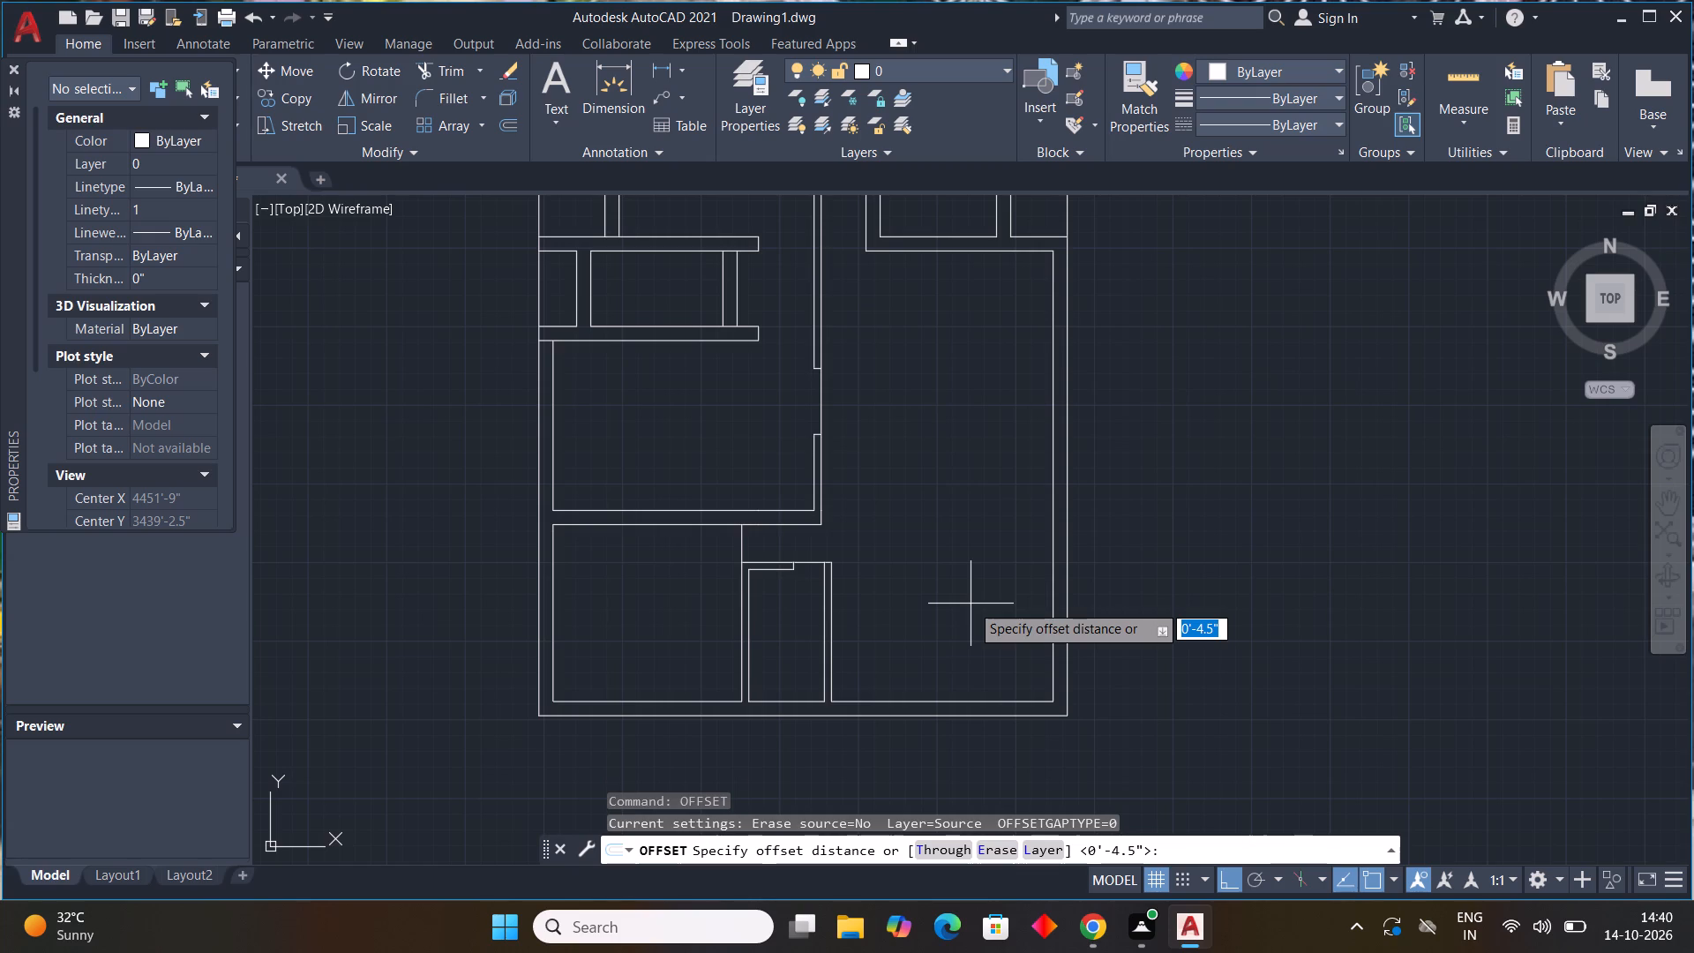
{"action": "type", "text": "10'"}
{"action": "key", "text": "Return"}
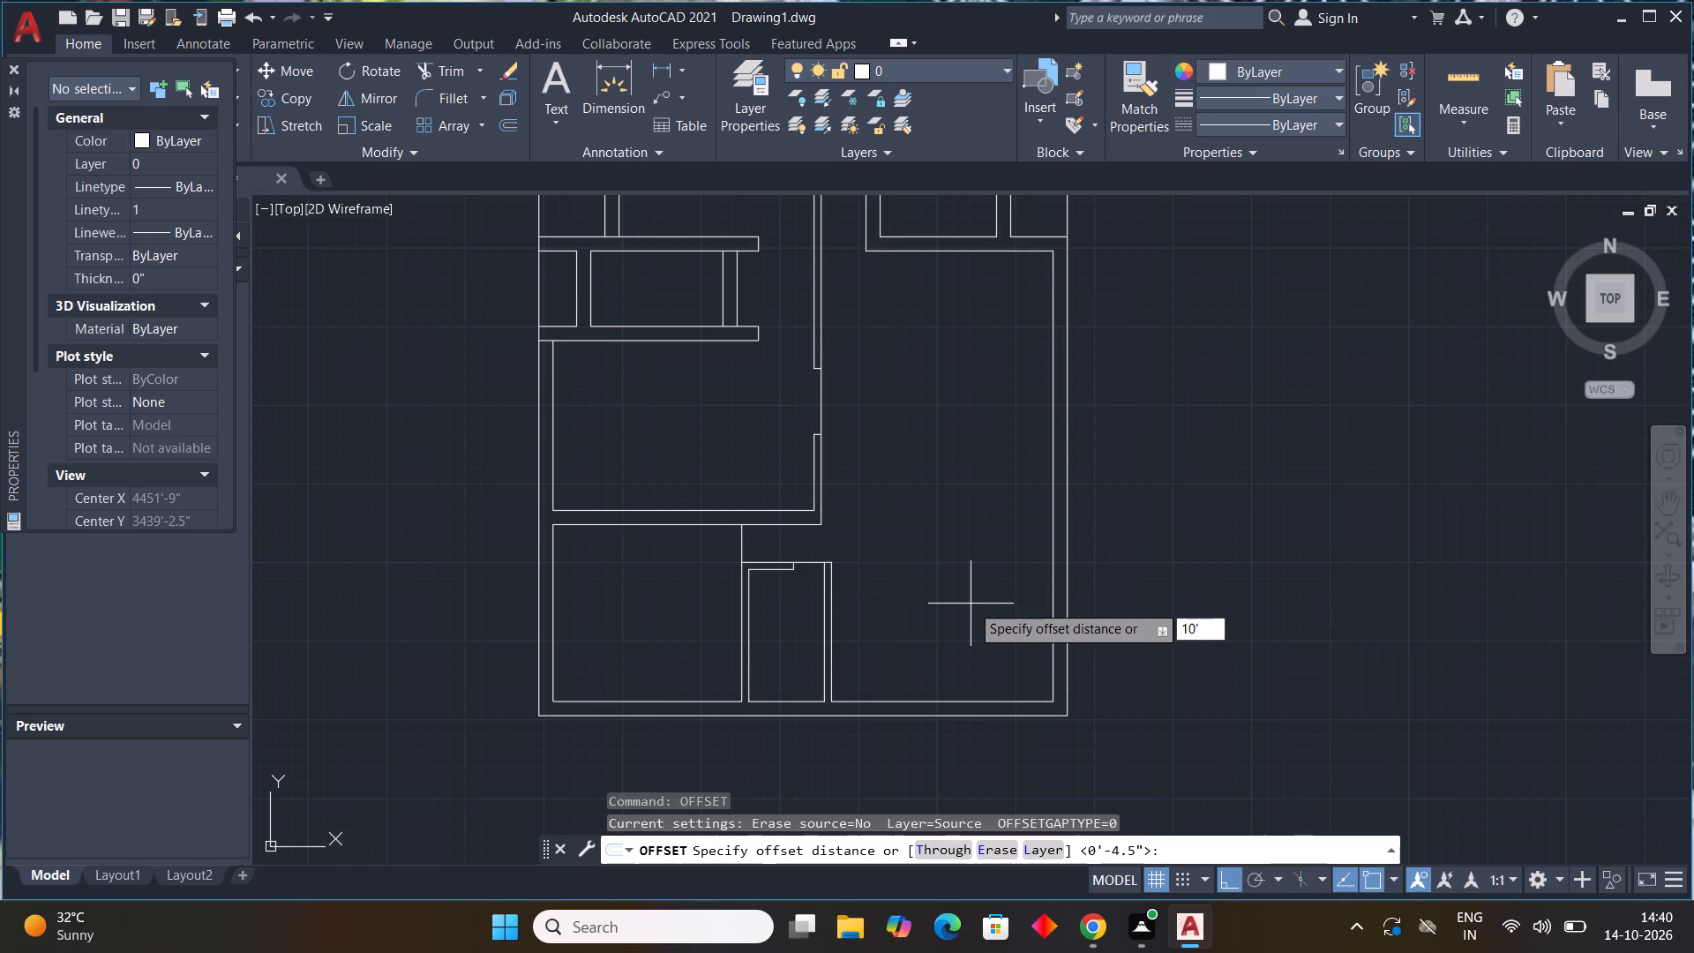
{"action": "left_click_drag", "start_coordinate": [933, 701], "coordinate": [933, 698]}
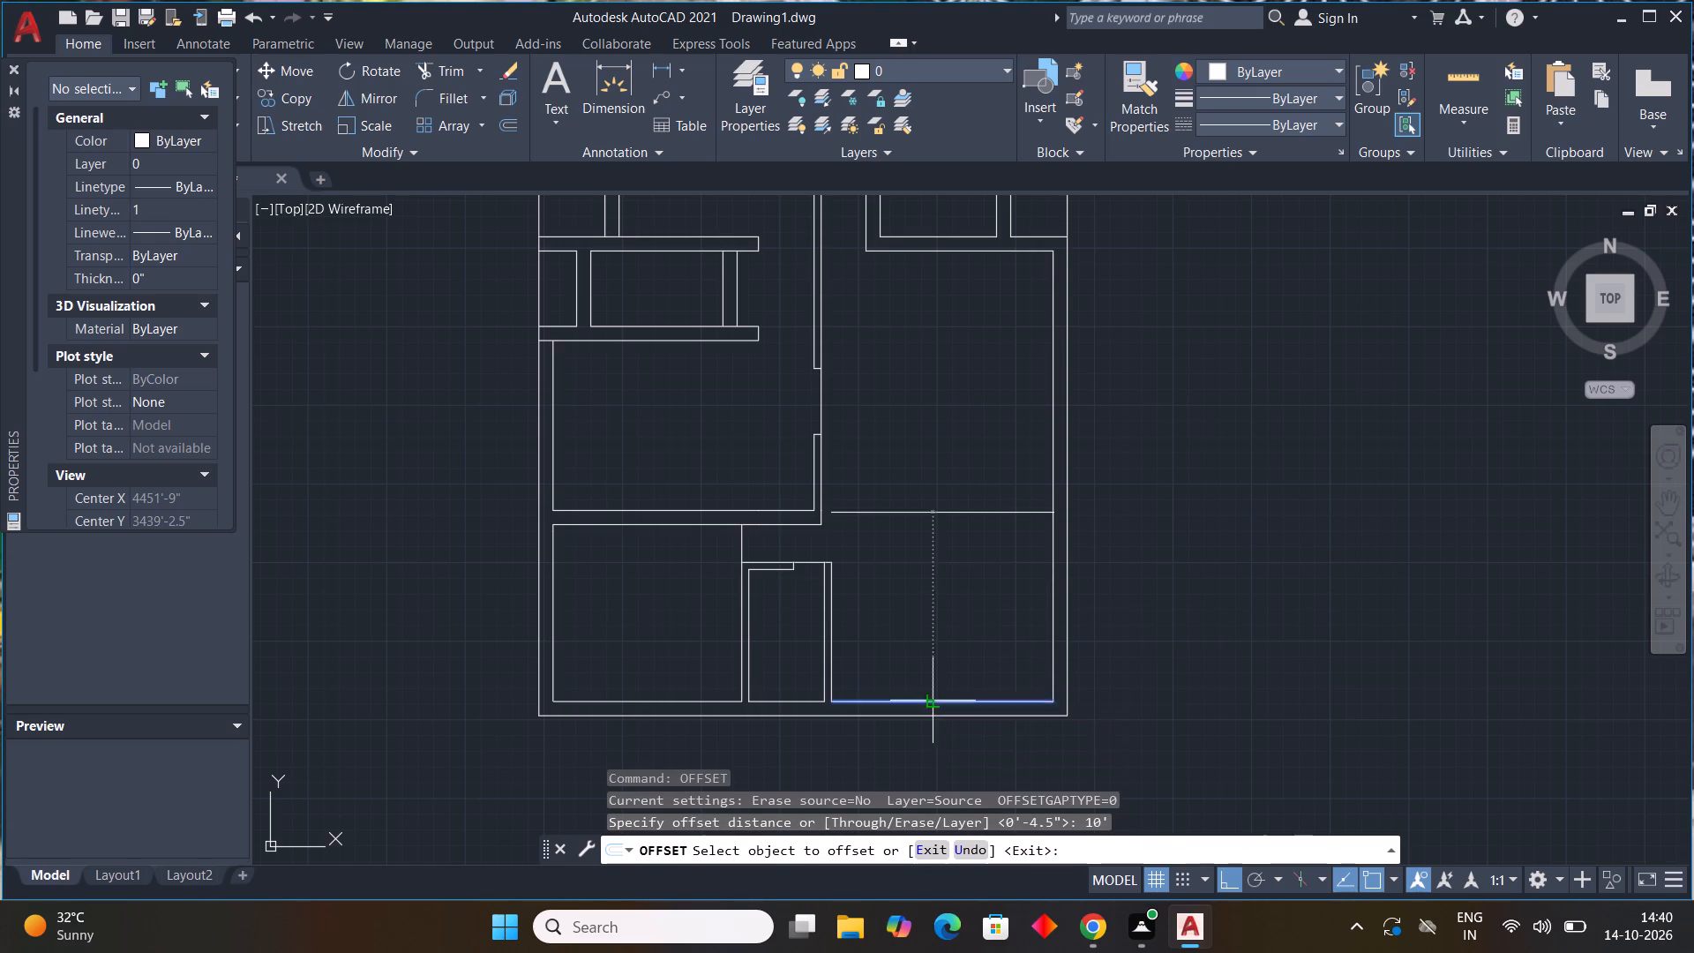
{"action": "left_click_drag", "start_coordinate": [933, 698], "coordinate": [931, 641]}
{"action": "left_click", "coordinate": [925, 504]}
{"action": "key", "text": "Escape"}
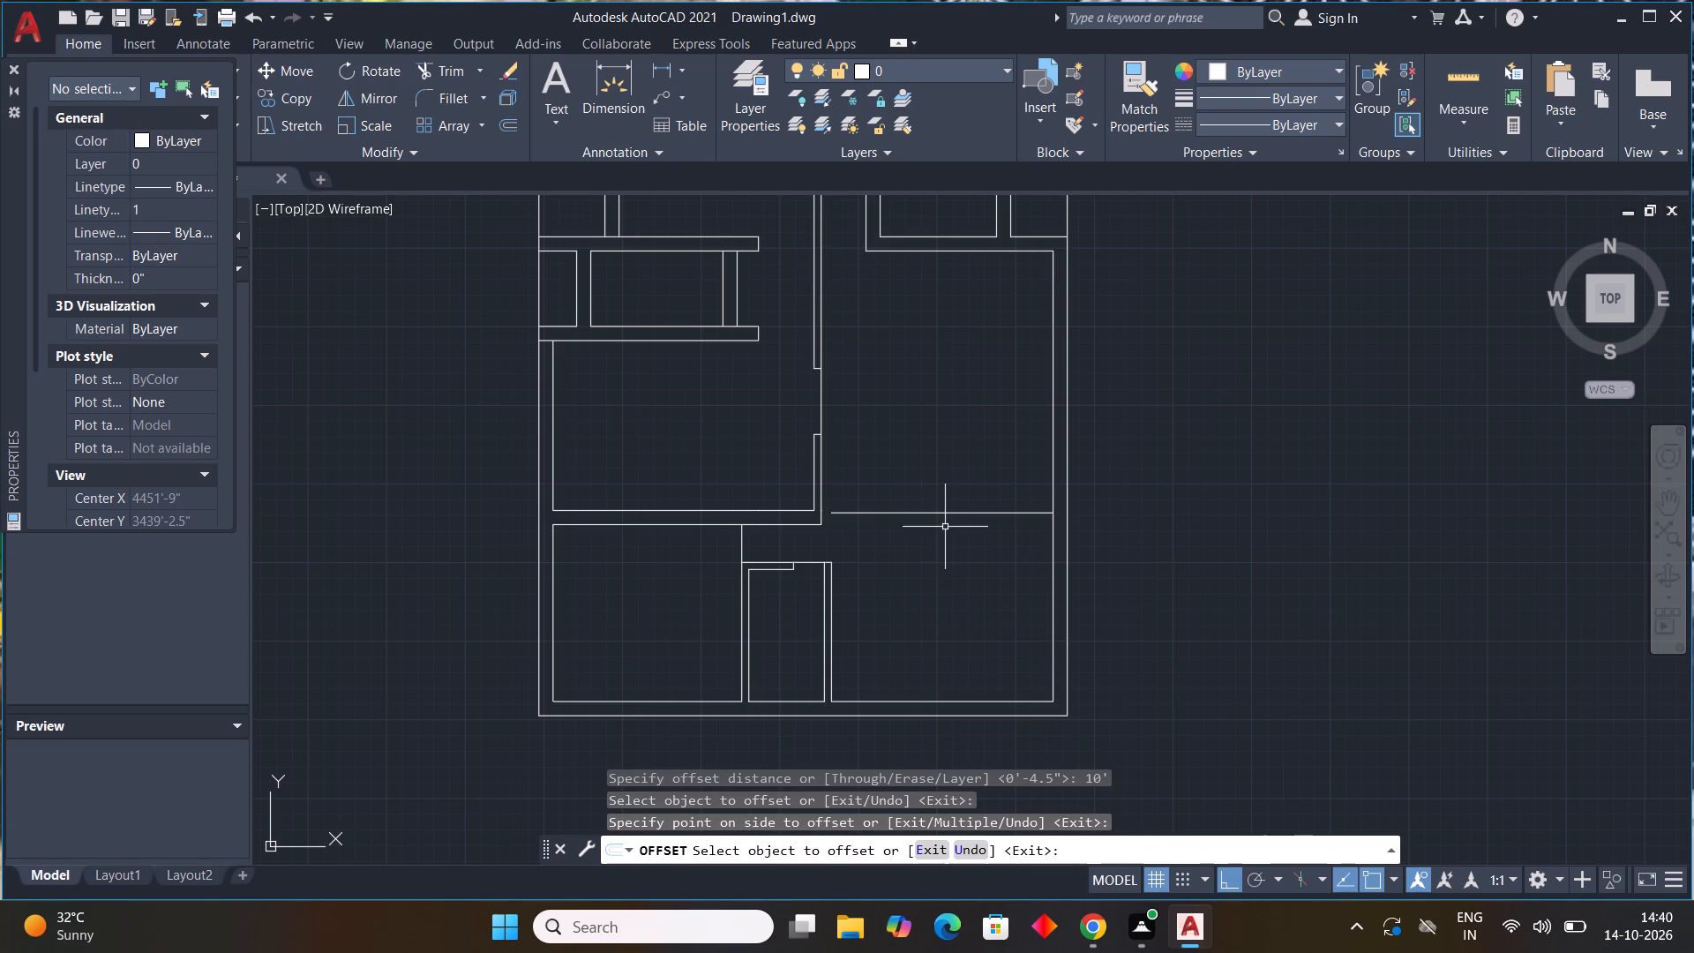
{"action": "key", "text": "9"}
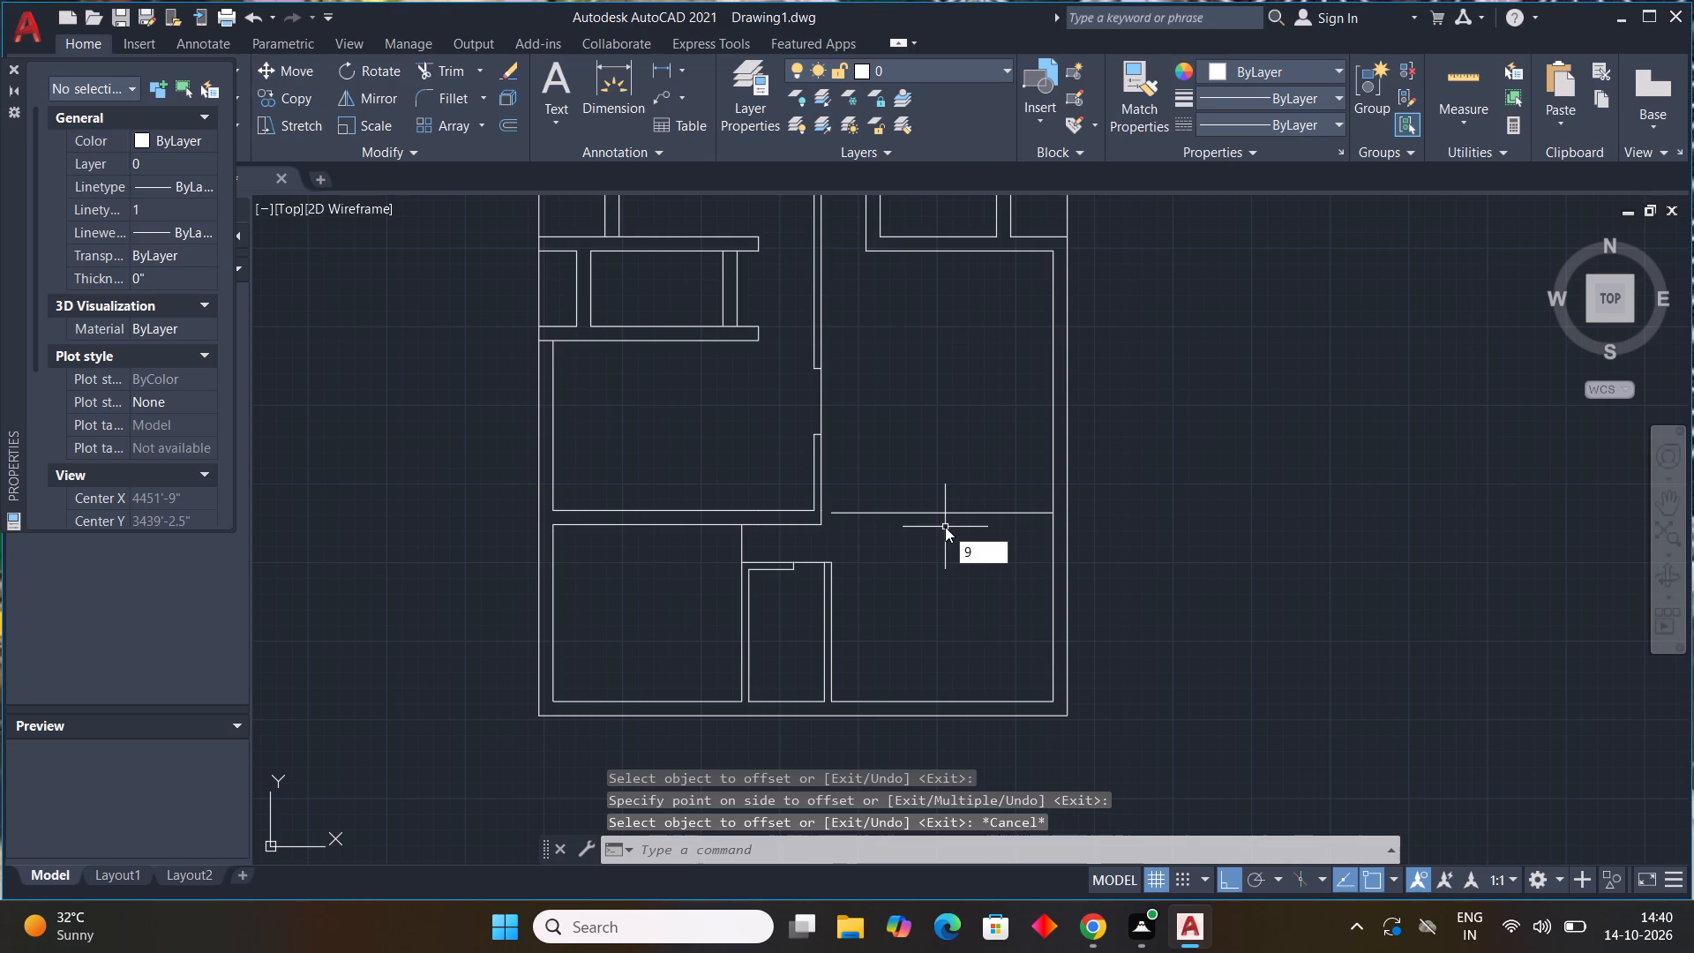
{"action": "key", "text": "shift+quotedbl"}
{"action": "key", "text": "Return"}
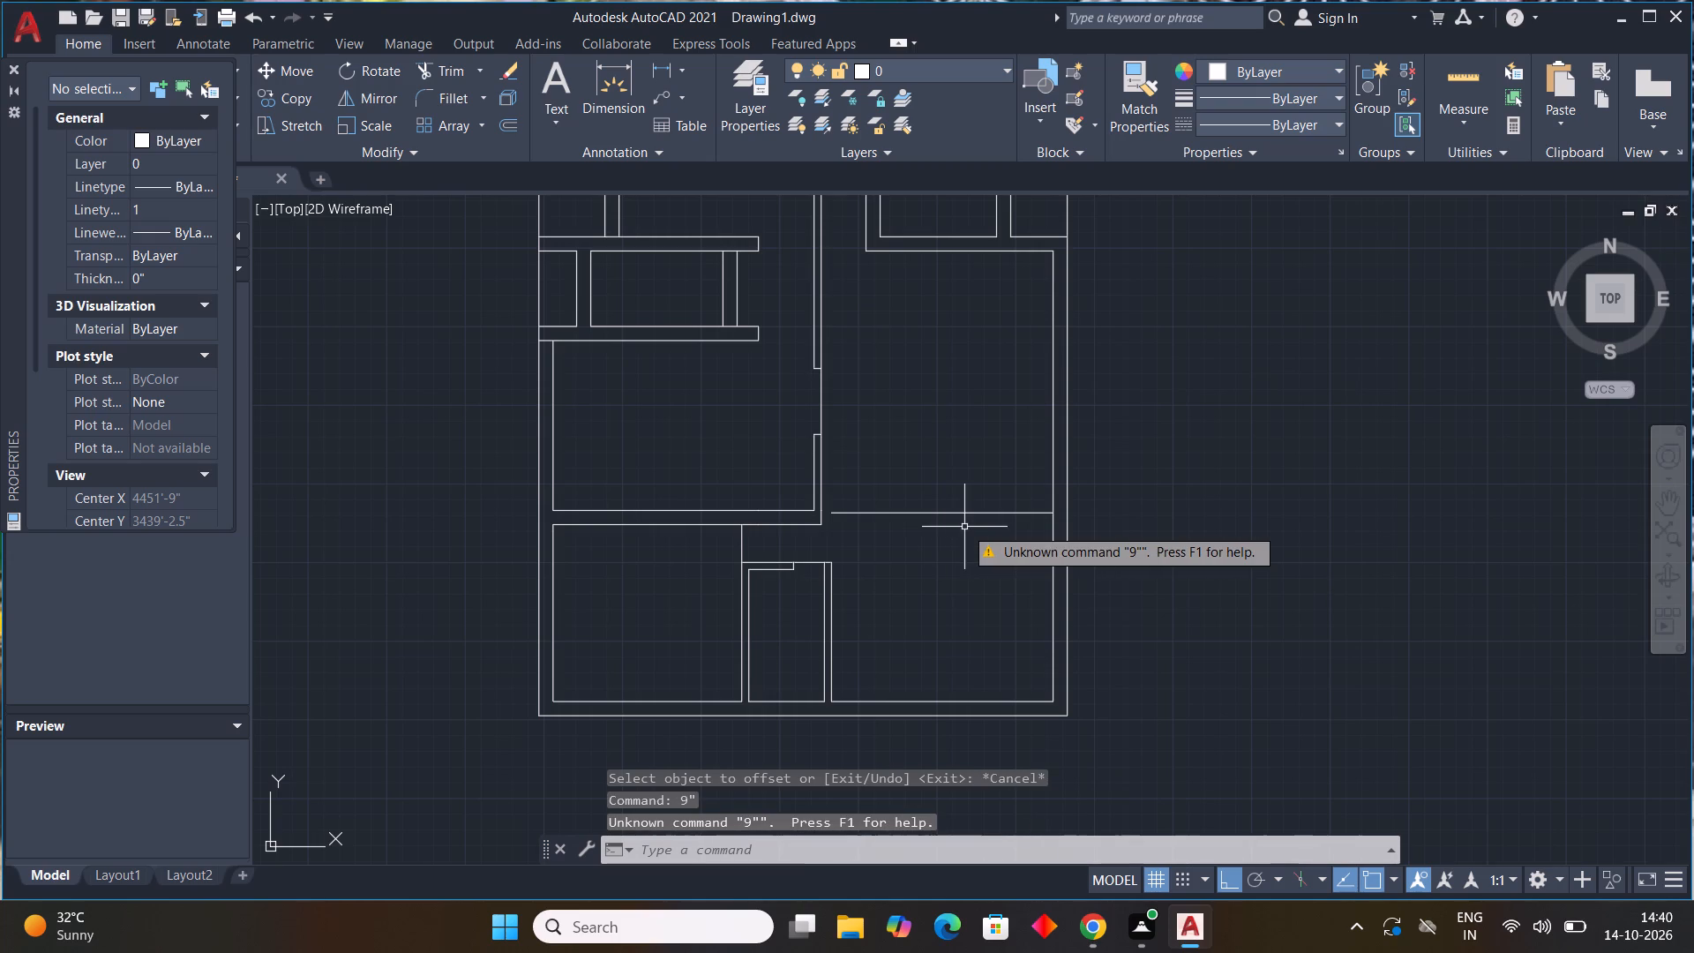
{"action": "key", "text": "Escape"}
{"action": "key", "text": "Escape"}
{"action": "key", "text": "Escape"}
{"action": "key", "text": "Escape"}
Offset the right-hand room's new horizontal line 9" upward to form the wall thickness.
{"action": "type", "text": "off"}
{"action": "key", "text": "space"}
{"action": "key", "text": "9"}
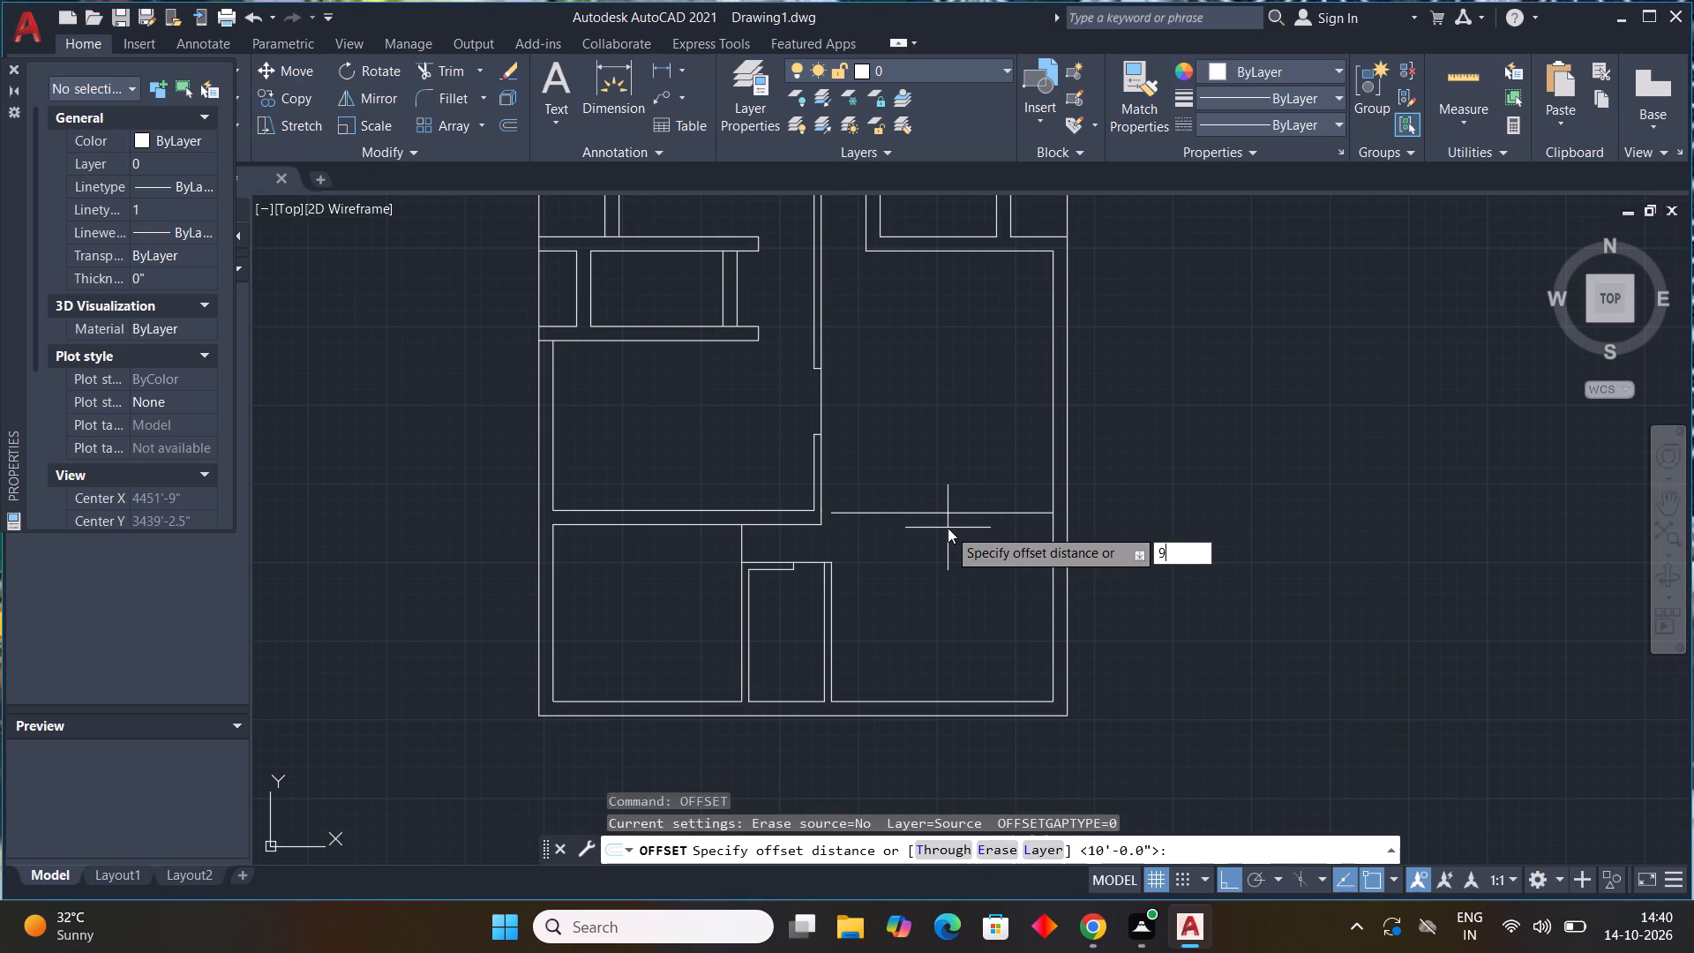
{"action": "key", "text": "shift+quotedbl"}
{"action": "key", "text": "Return"}
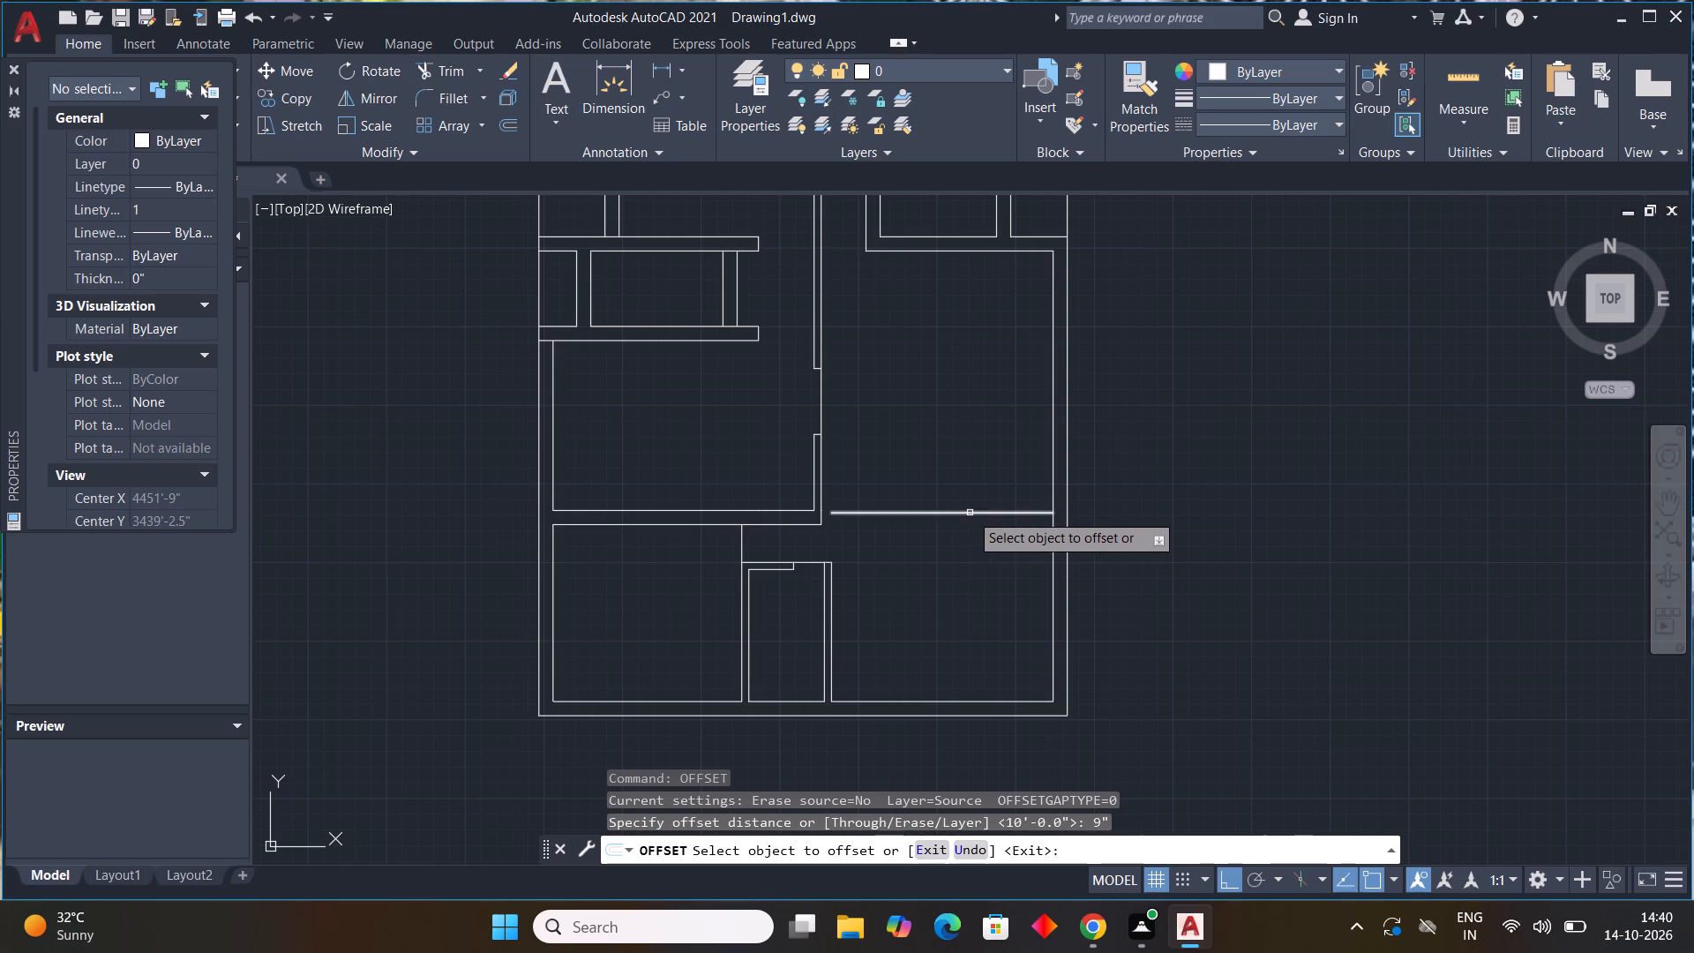
{"action": "left_click", "coordinate": [970, 513]}
{"action": "left_click", "coordinate": [962, 492]}
{"action": "key", "text": "Escape"}
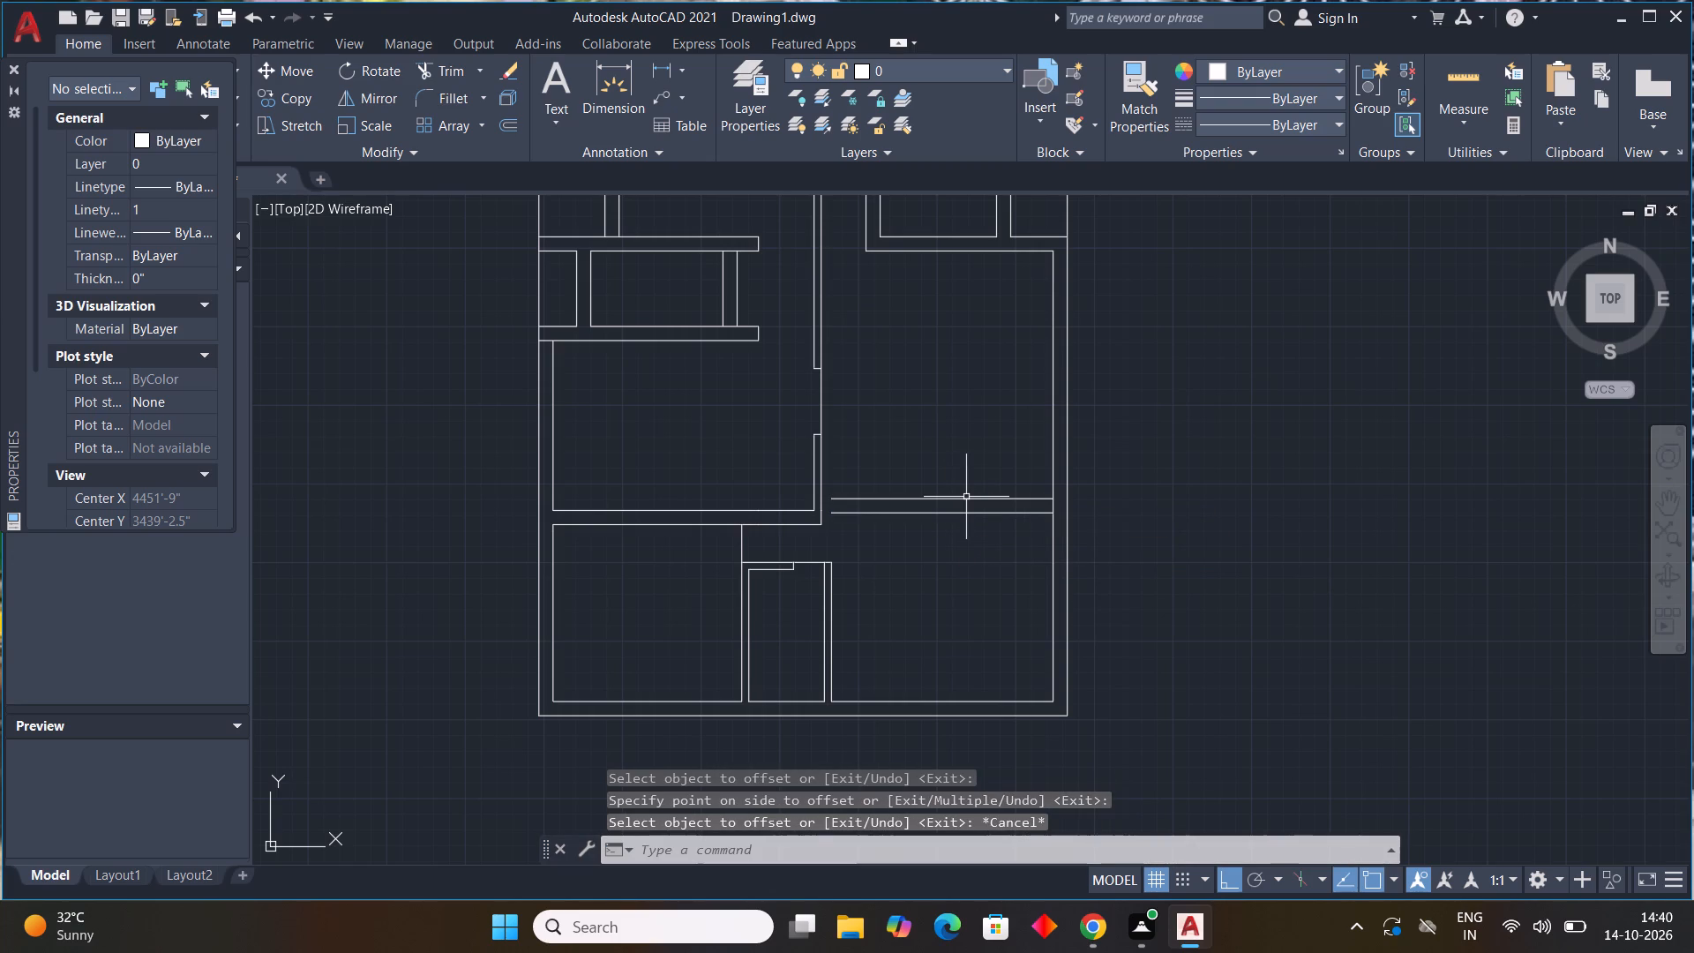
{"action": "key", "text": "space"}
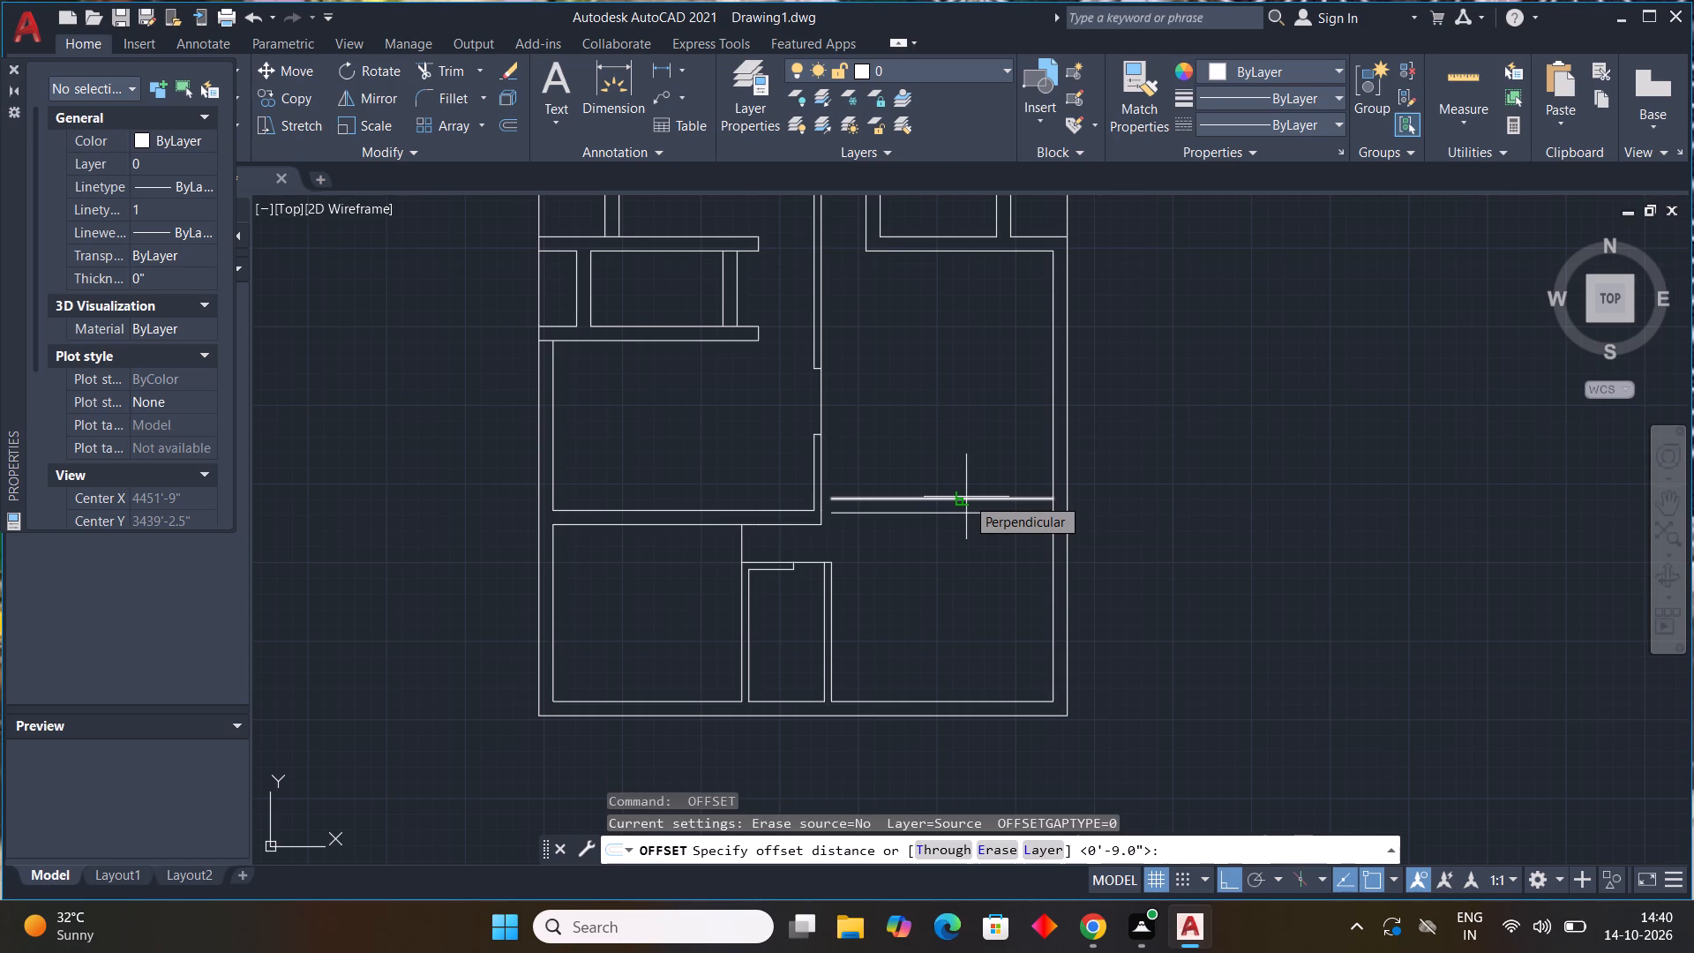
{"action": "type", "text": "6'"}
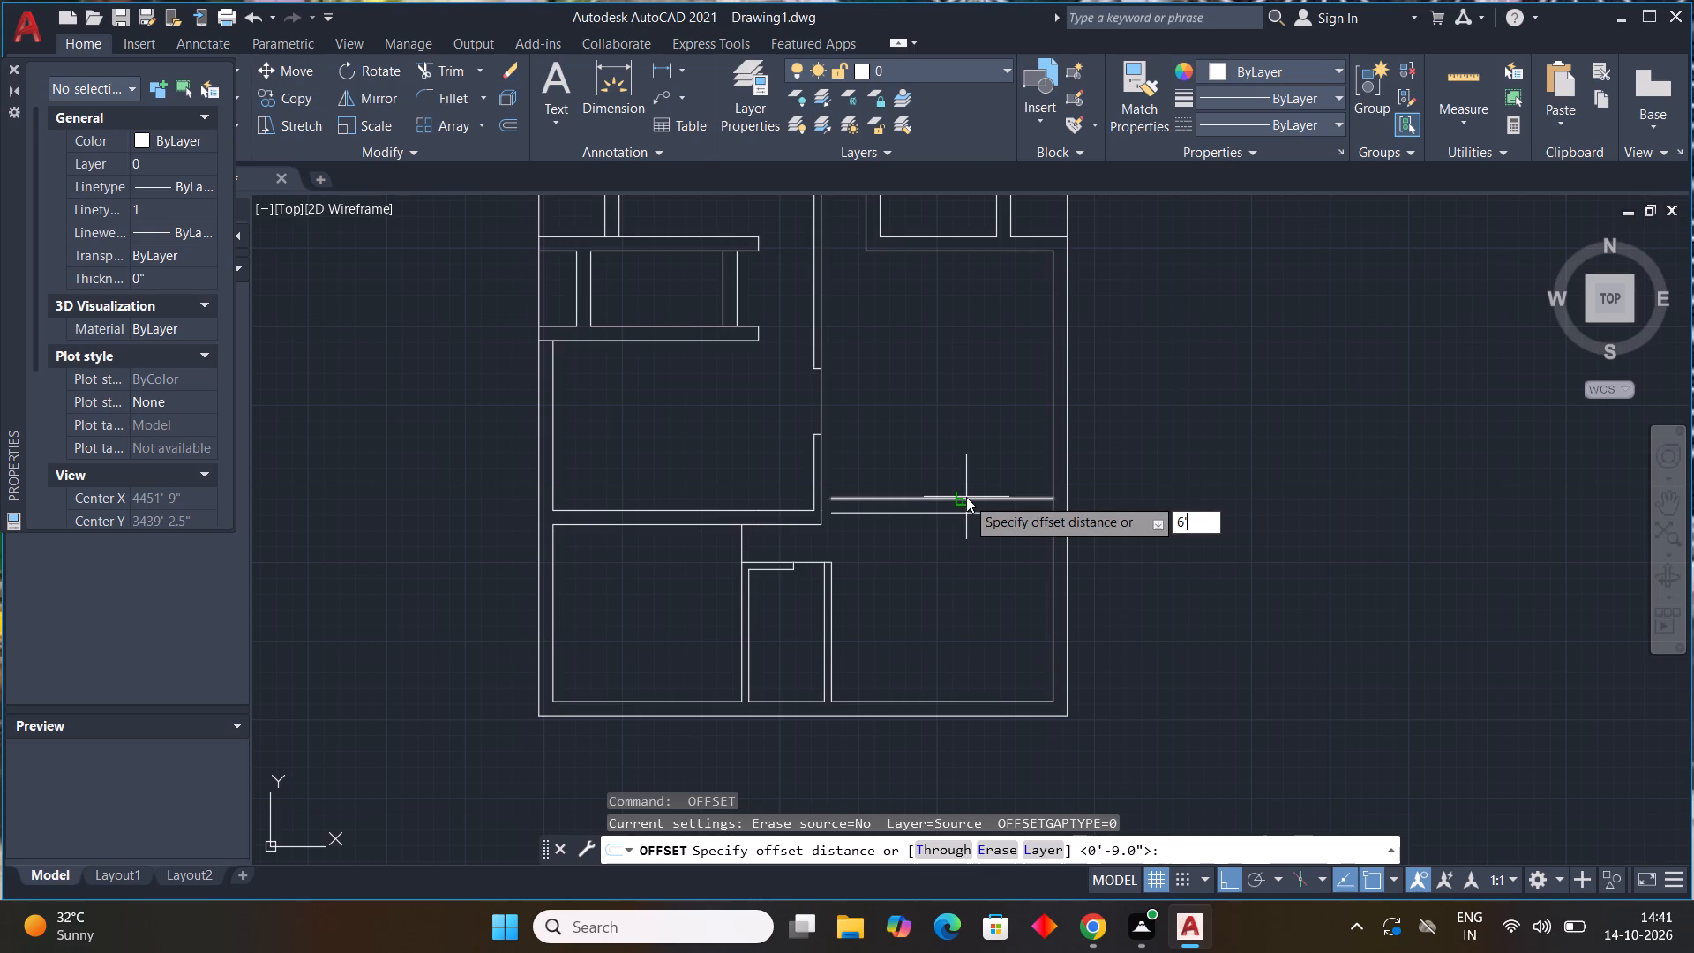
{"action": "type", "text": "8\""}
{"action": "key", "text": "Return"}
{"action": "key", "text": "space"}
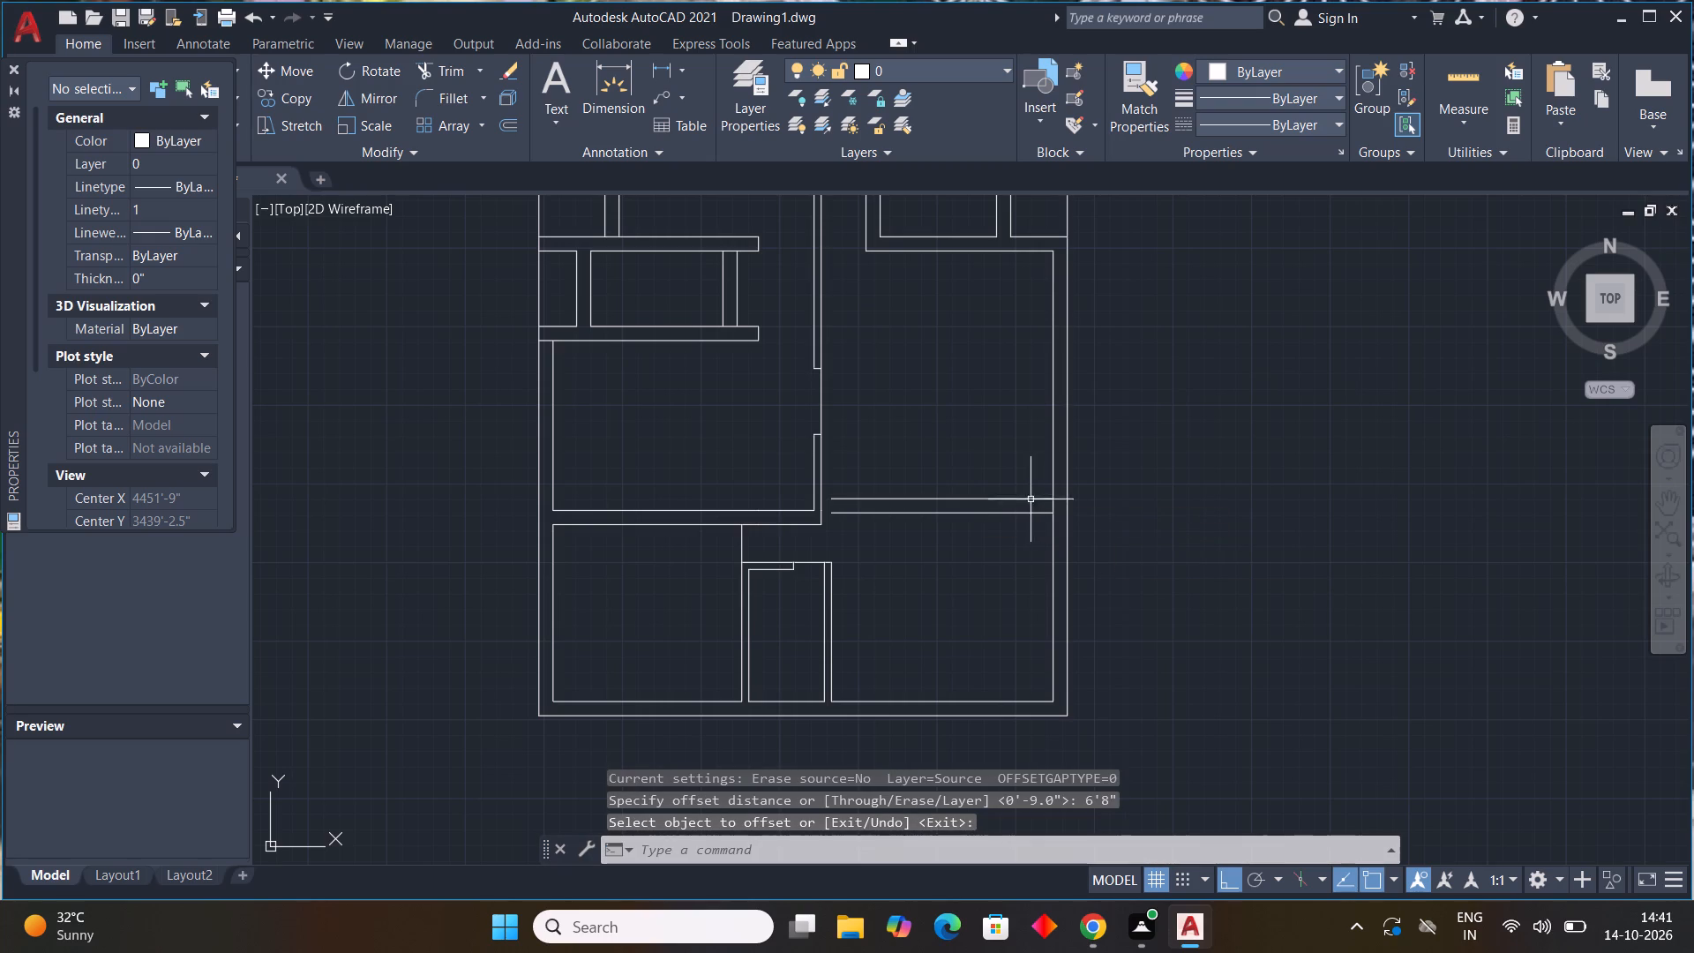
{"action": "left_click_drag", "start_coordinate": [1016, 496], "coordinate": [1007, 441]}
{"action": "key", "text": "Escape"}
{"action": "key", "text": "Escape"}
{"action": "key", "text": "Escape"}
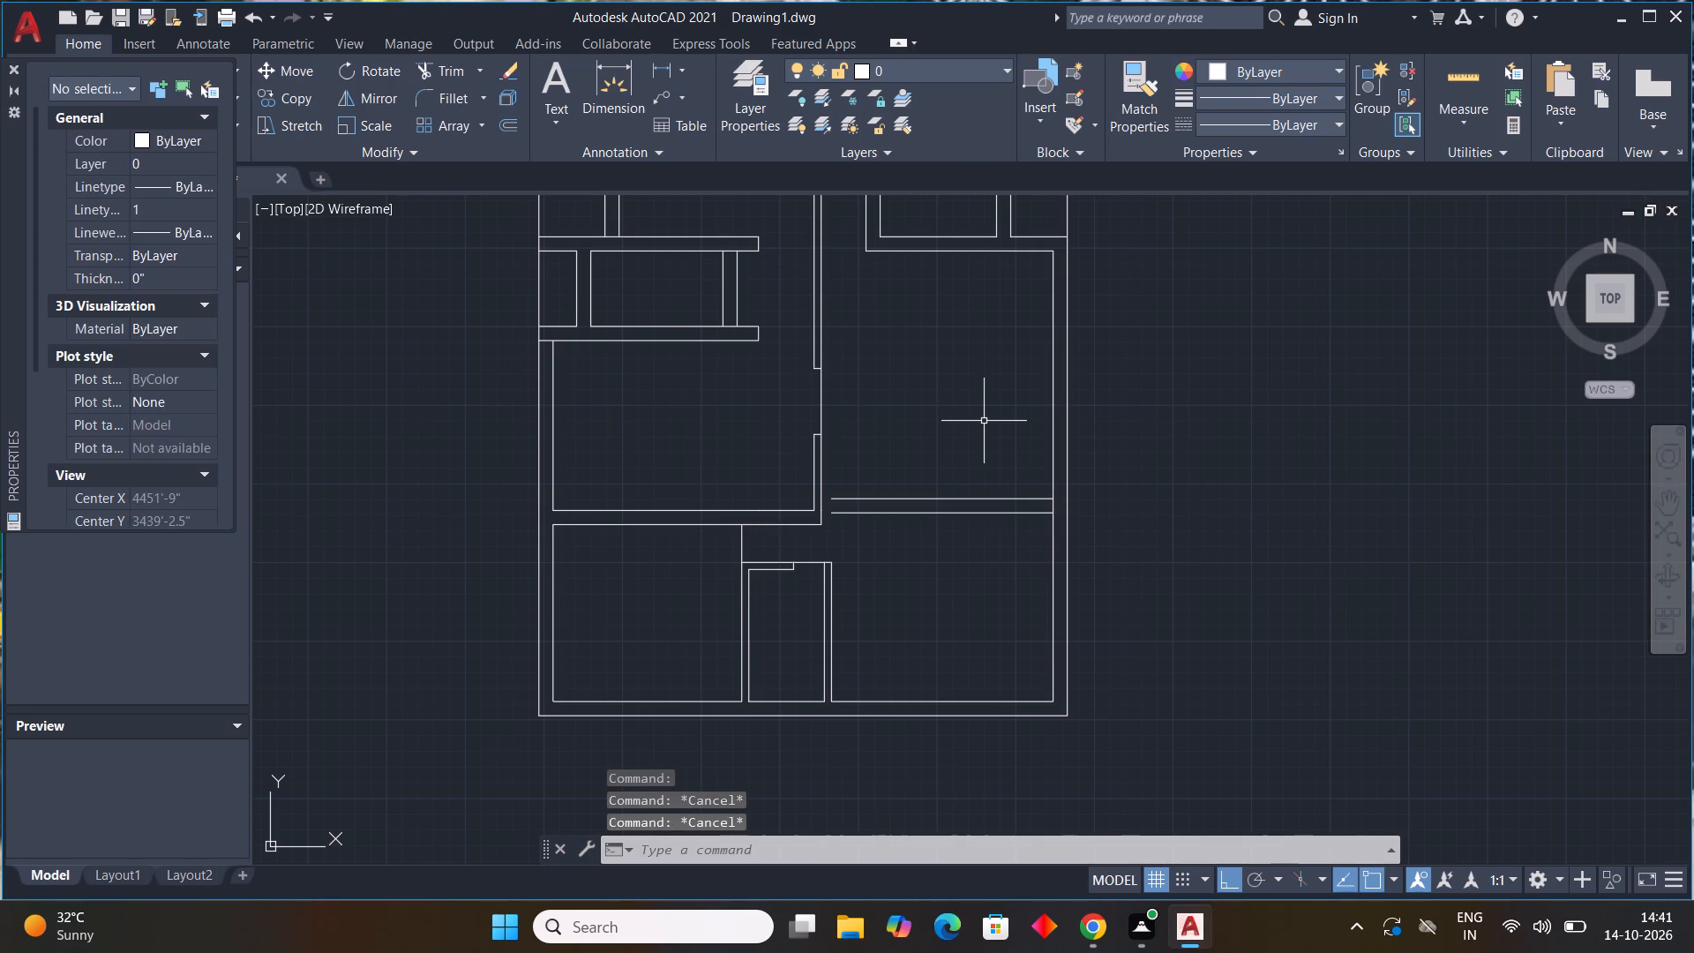
Offset the upper line of the right-hand room's new wall 6'8" upward.
{"action": "type", "text": "off"}
{"action": "key", "text": "space"}
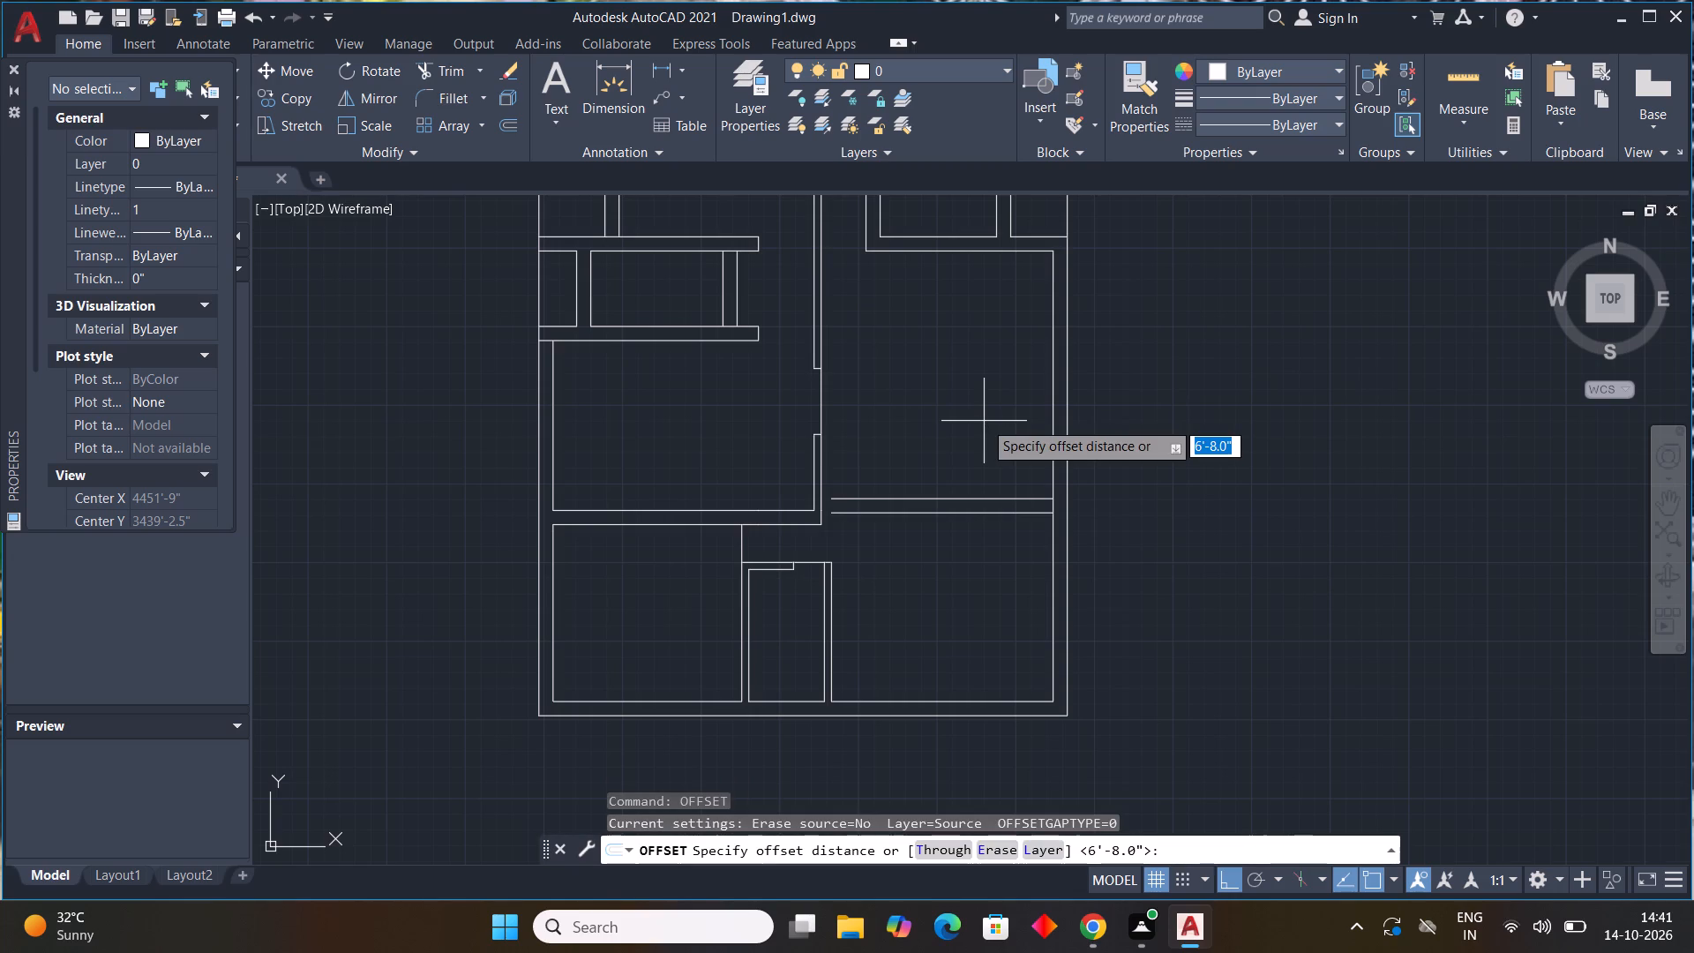
{"action": "type", "text": "6'"}
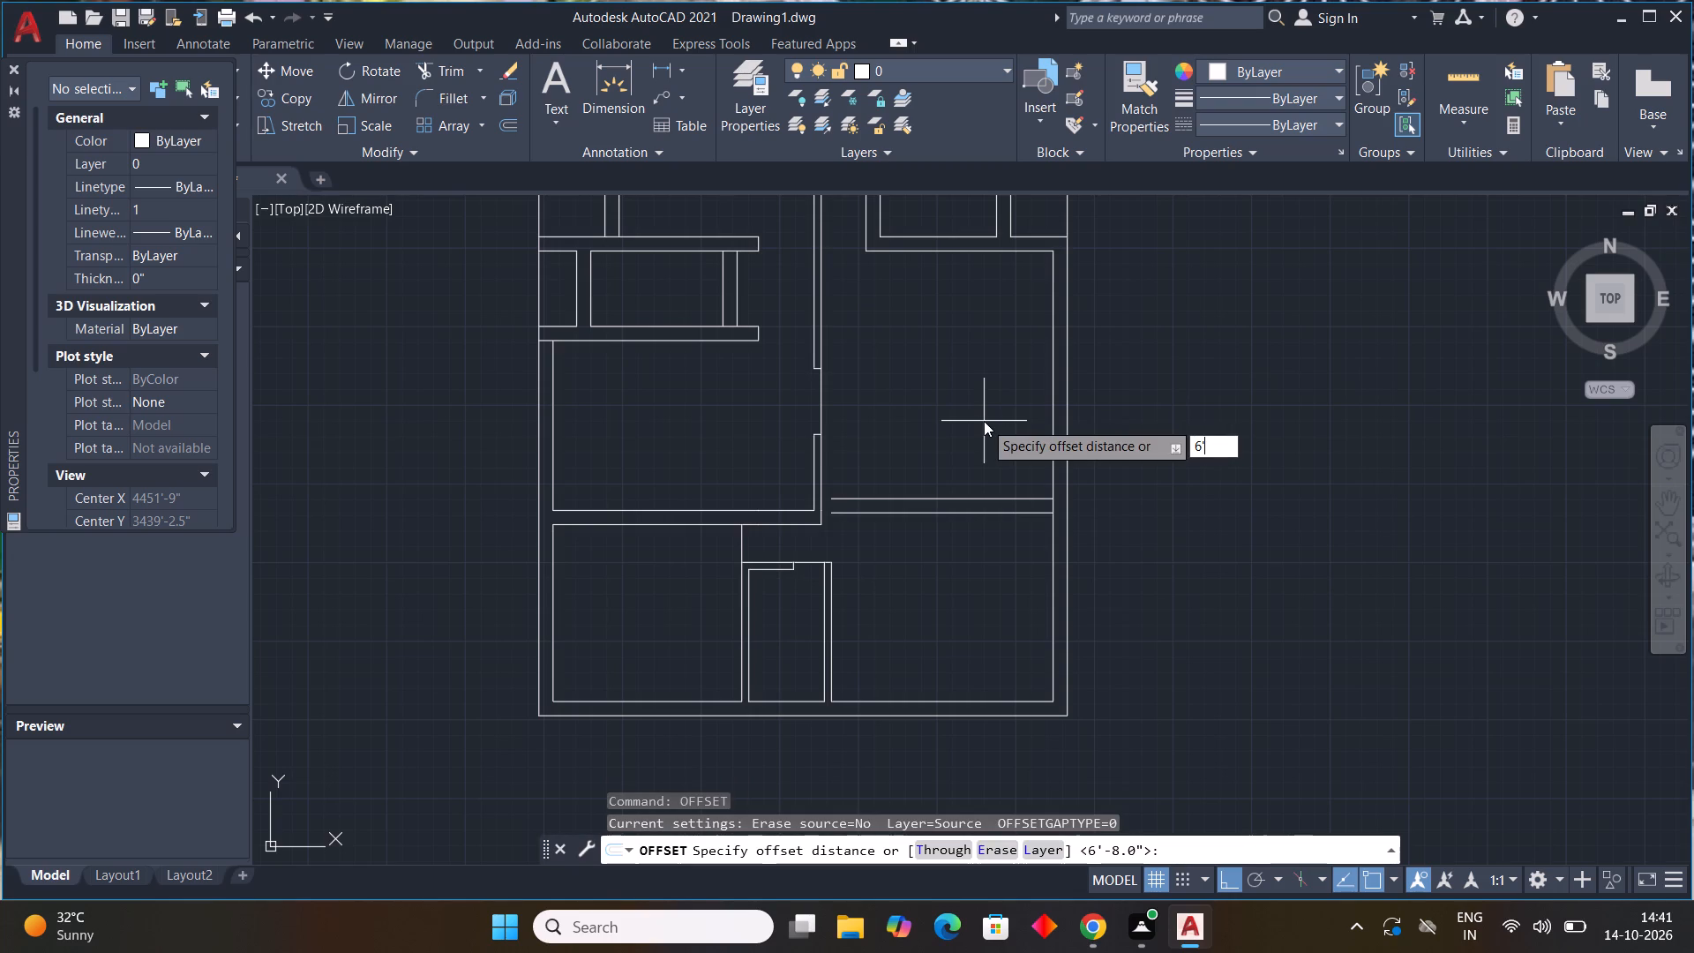
{"action": "type", "text": "8\""}
{"action": "key", "text": "Return"}
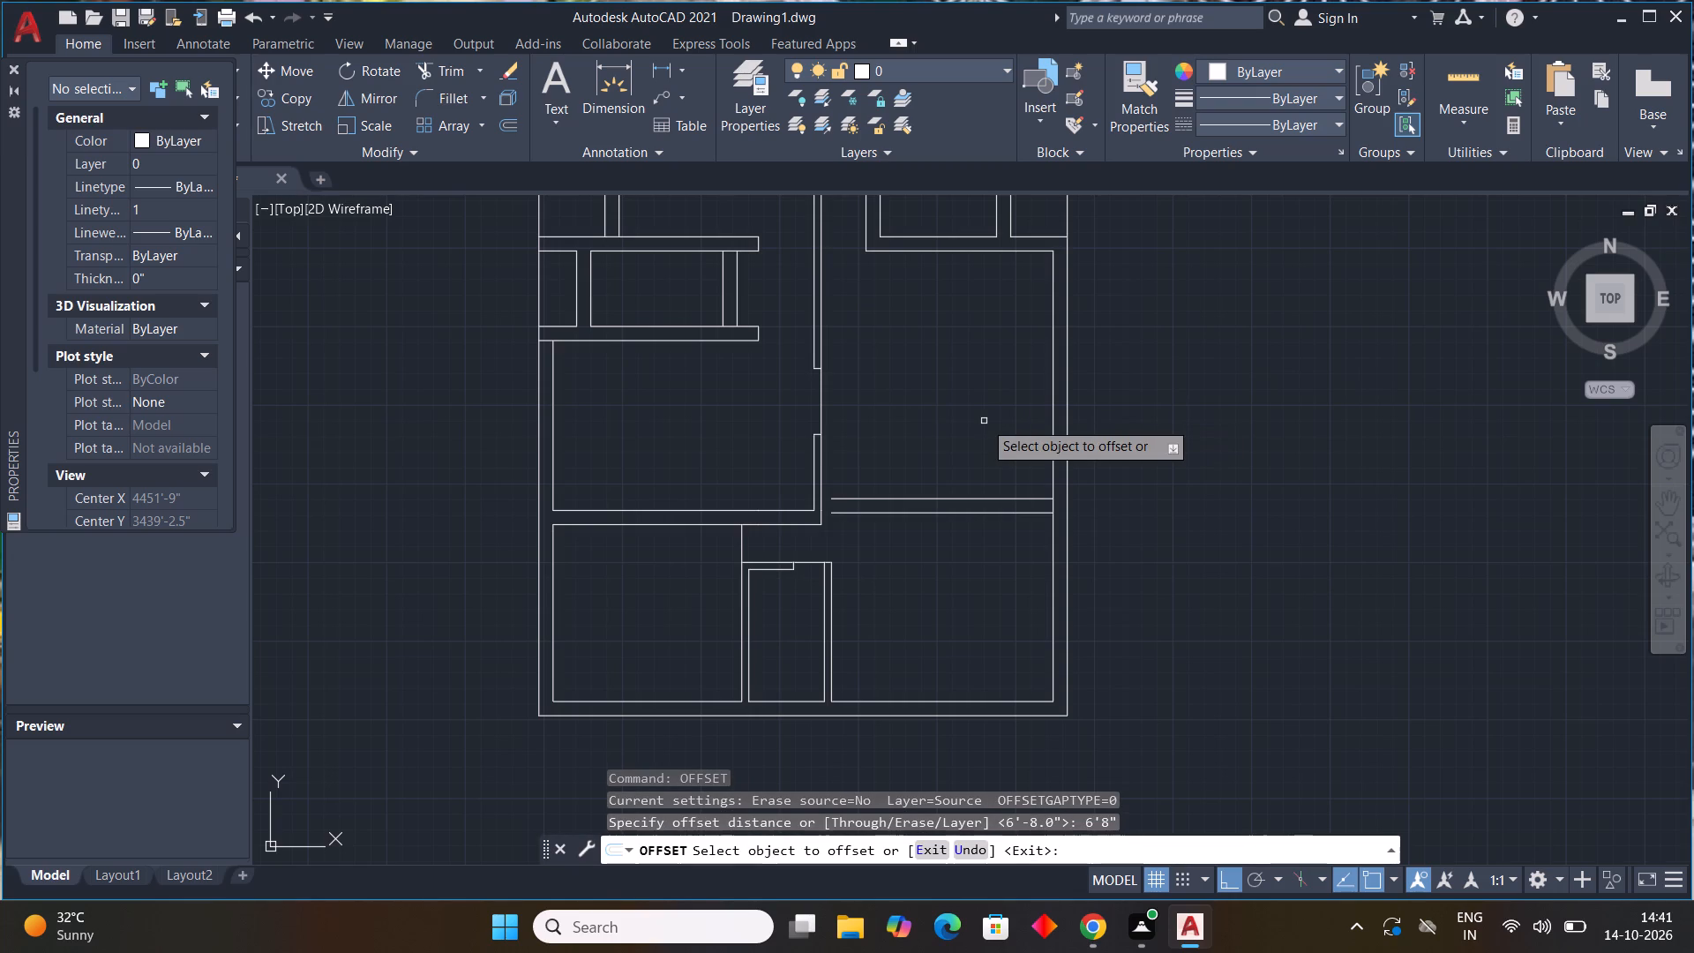
{"action": "left_click_drag", "start_coordinate": [958, 499], "coordinate": [958, 488]}
{"action": "left_click", "coordinate": [942, 411]}
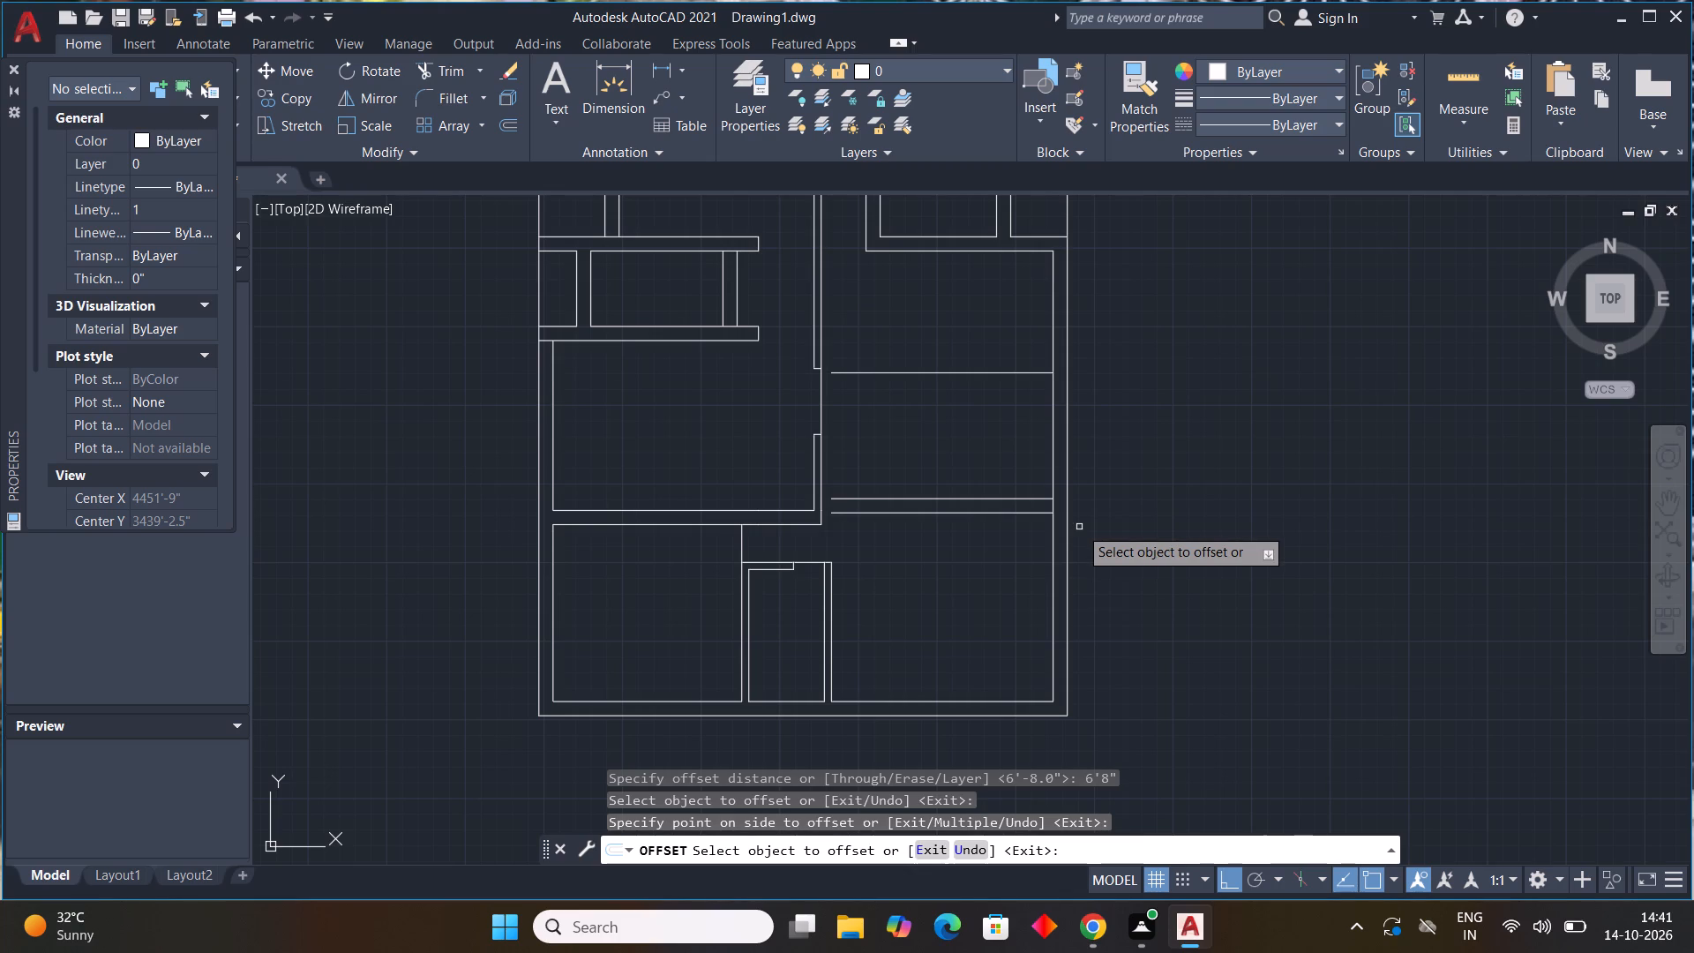
{"action": "key", "text": "Escape"}
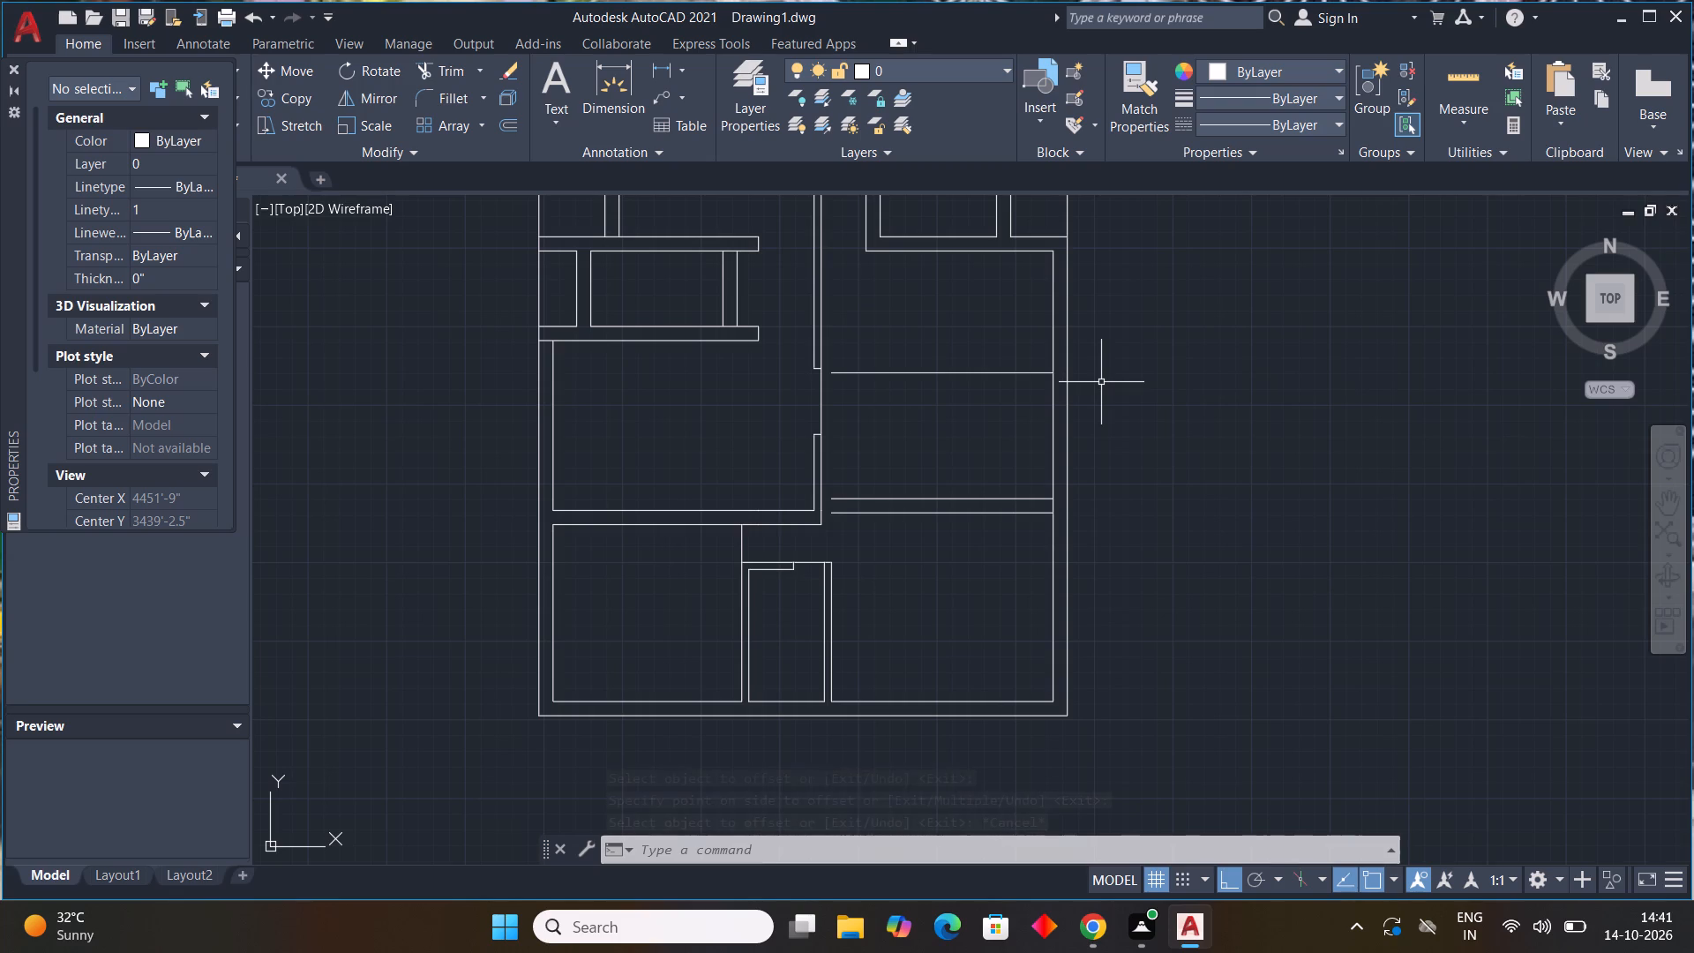
Offset the uppermost new horizontal line in the right-hand bay 9" upward to form a second wall.
{"action": "key", "text": "space"}
{"action": "key", "text": "9"}
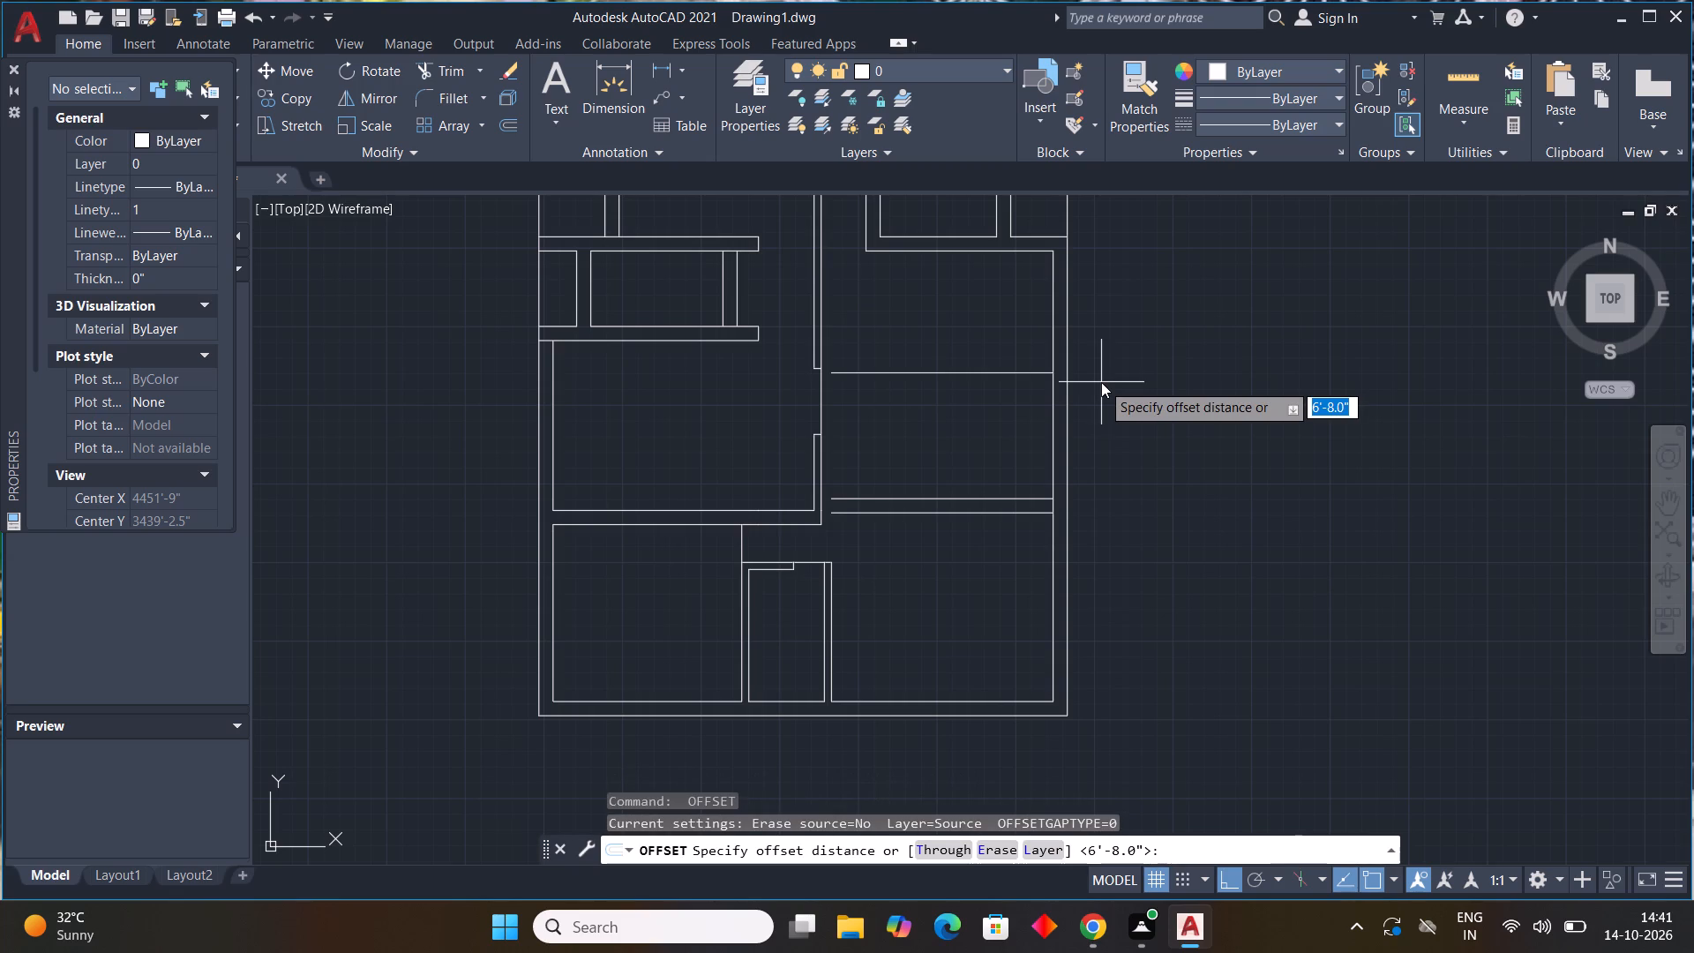
{"action": "key", "text": "shift+quotedbl"}
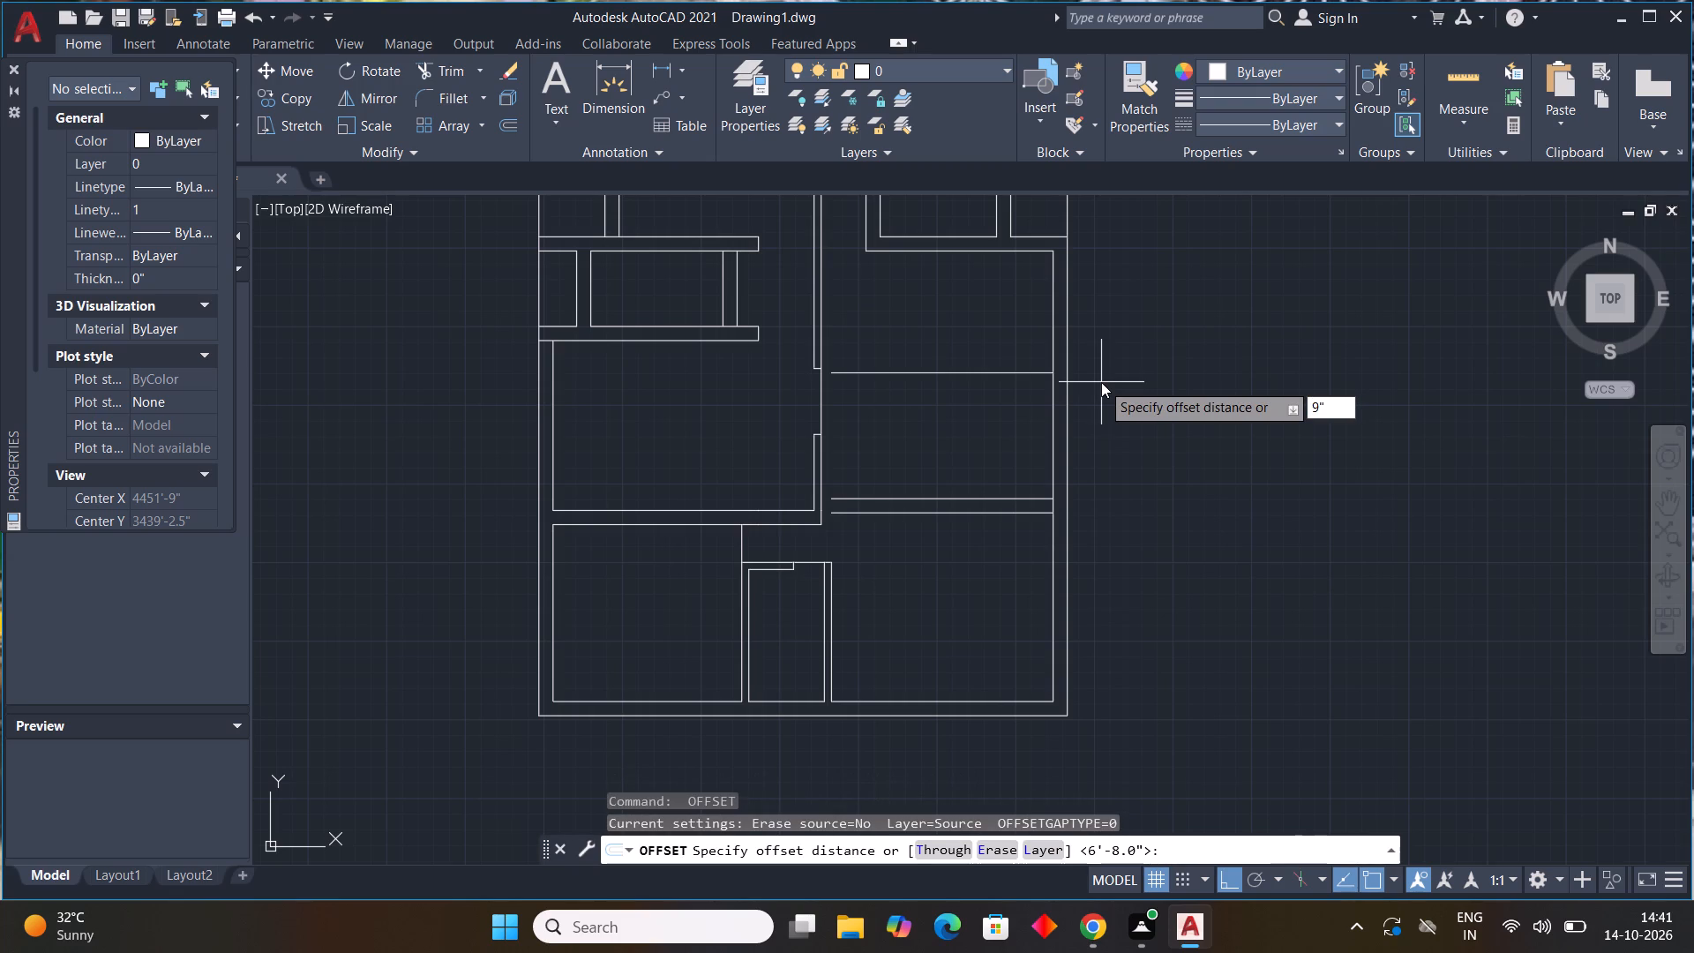
{"action": "key", "text": "space"}
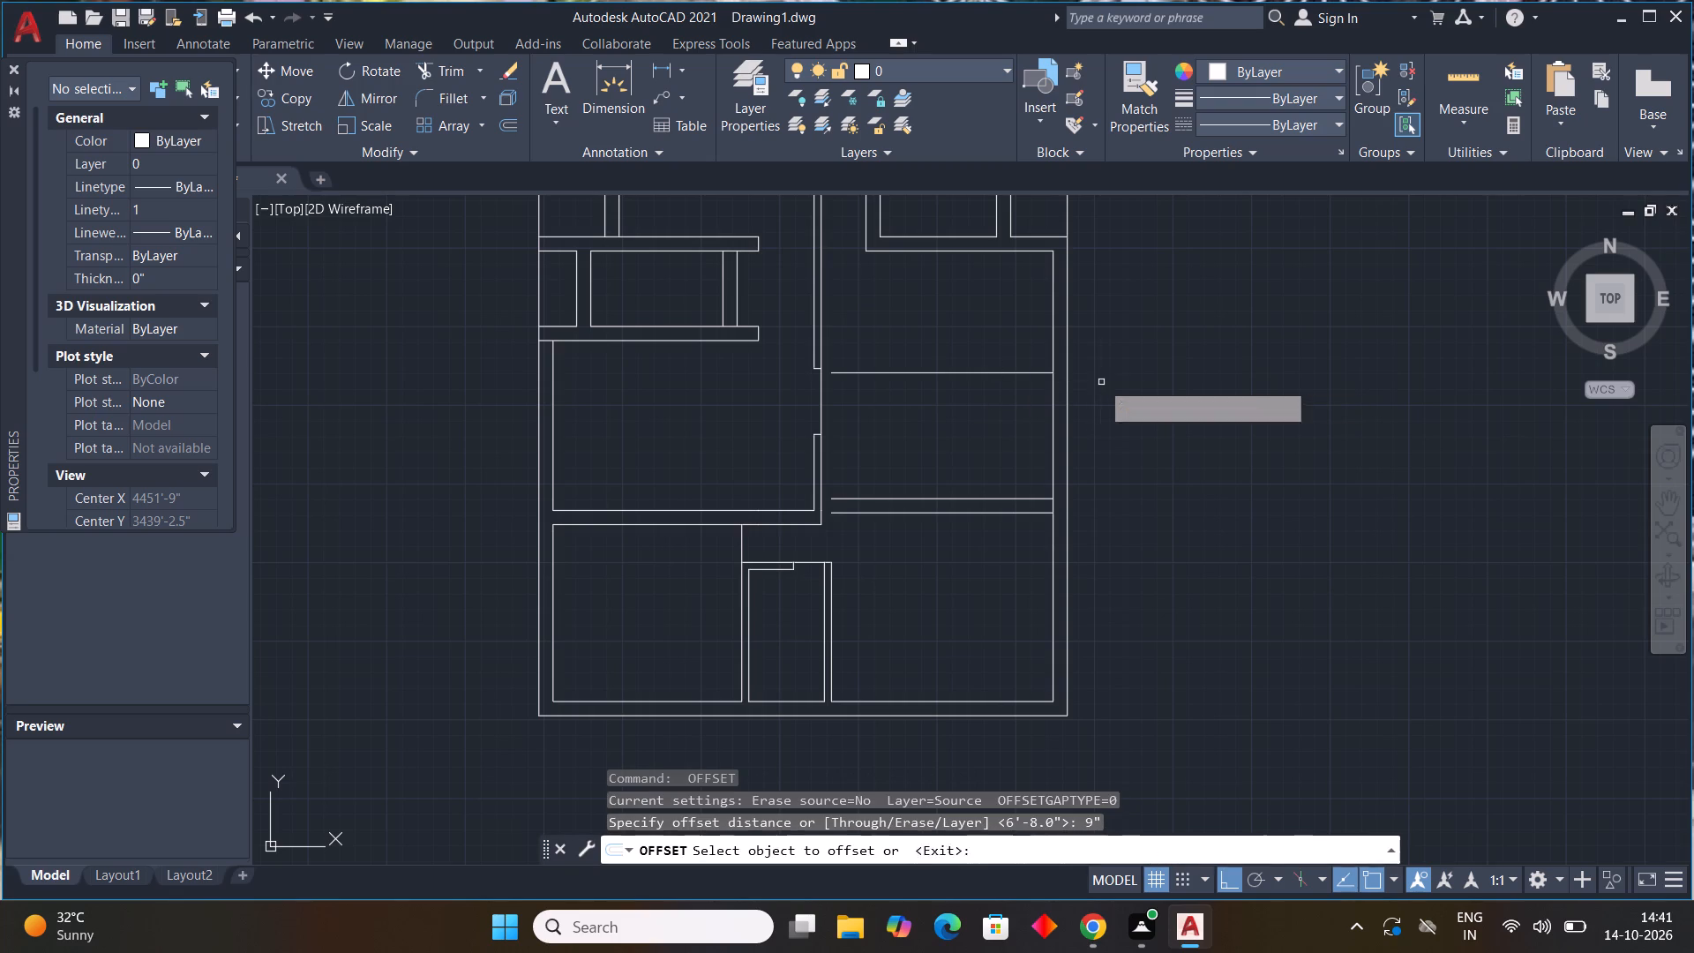
{"action": "scroll", "coordinate": [1101, 382], "scroll_direction": "up", "scroll_amount": 1}
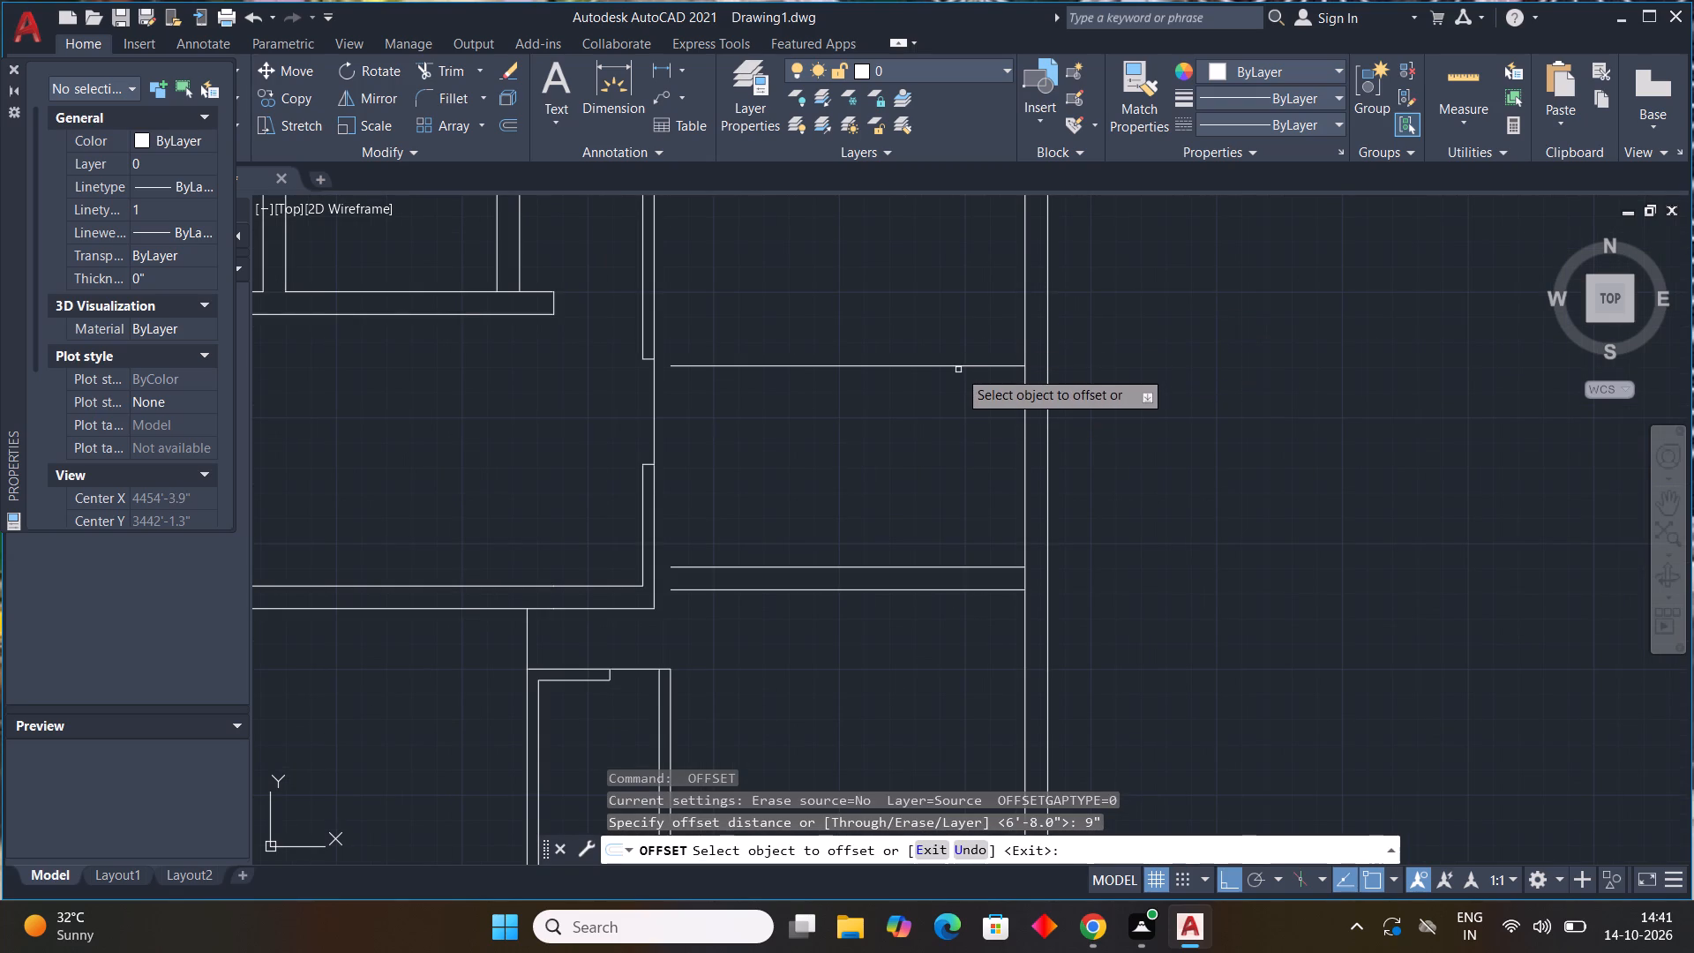
{"action": "left_click_drag", "start_coordinate": [960, 364], "coordinate": [963, 354]}
{"action": "left_click", "coordinate": [965, 348]}
{"action": "scroll", "coordinate": [1003, 345], "scroll_direction": "down", "scroll_amount": 2}
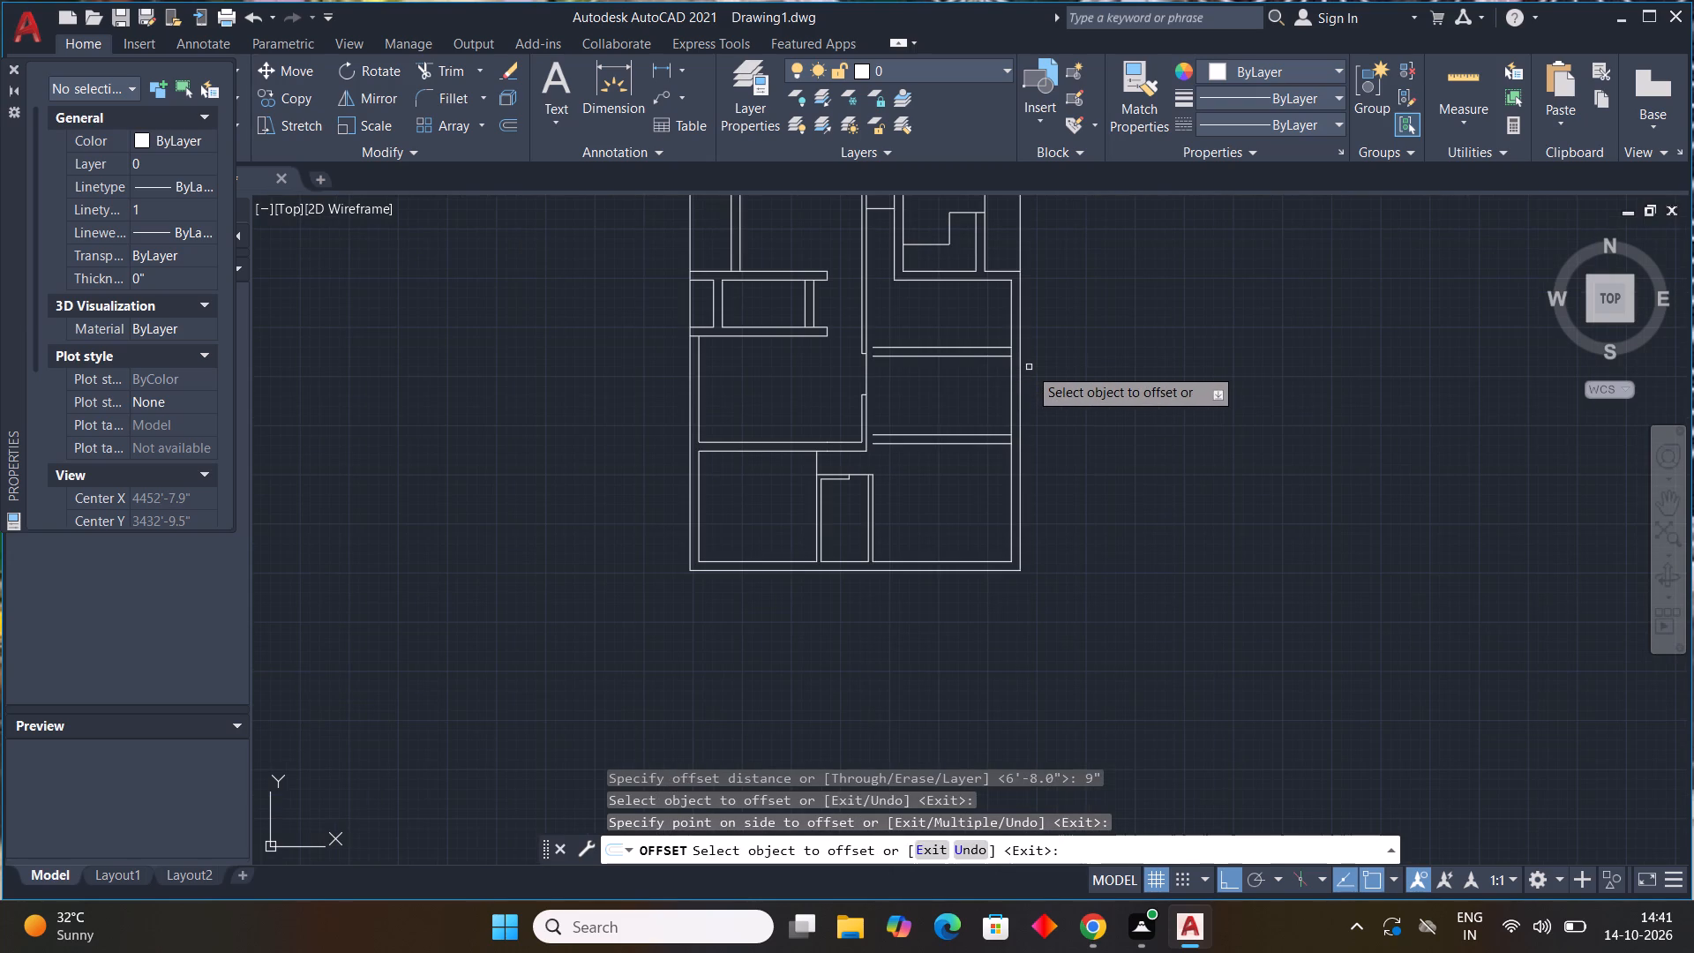
{"action": "key", "text": "Escape"}
Stretch the right end of the second wall's lower line to the exterior wall's outer line.
{"action": "scroll", "coordinate": [1037, 354], "scroll_direction": "up", "scroll_amount": 2}
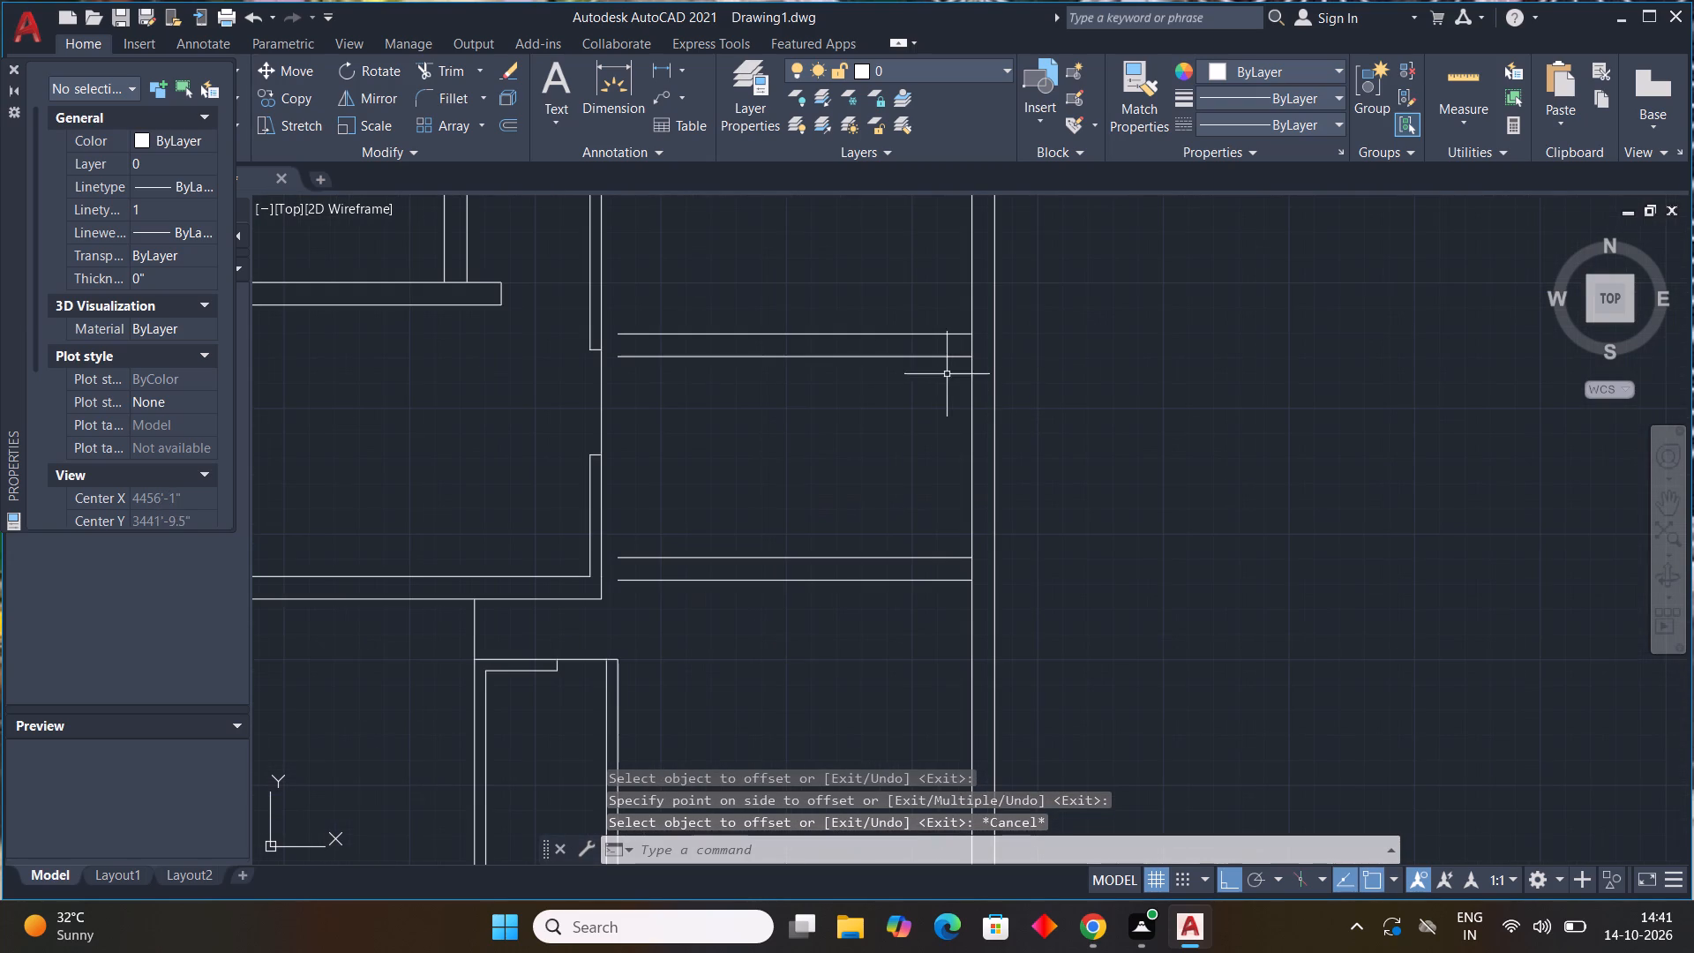
{"action": "left_click", "coordinate": [957, 359]}
{"action": "left_click", "coordinate": [975, 356]}
{"action": "left_click", "coordinate": [993, 355]}
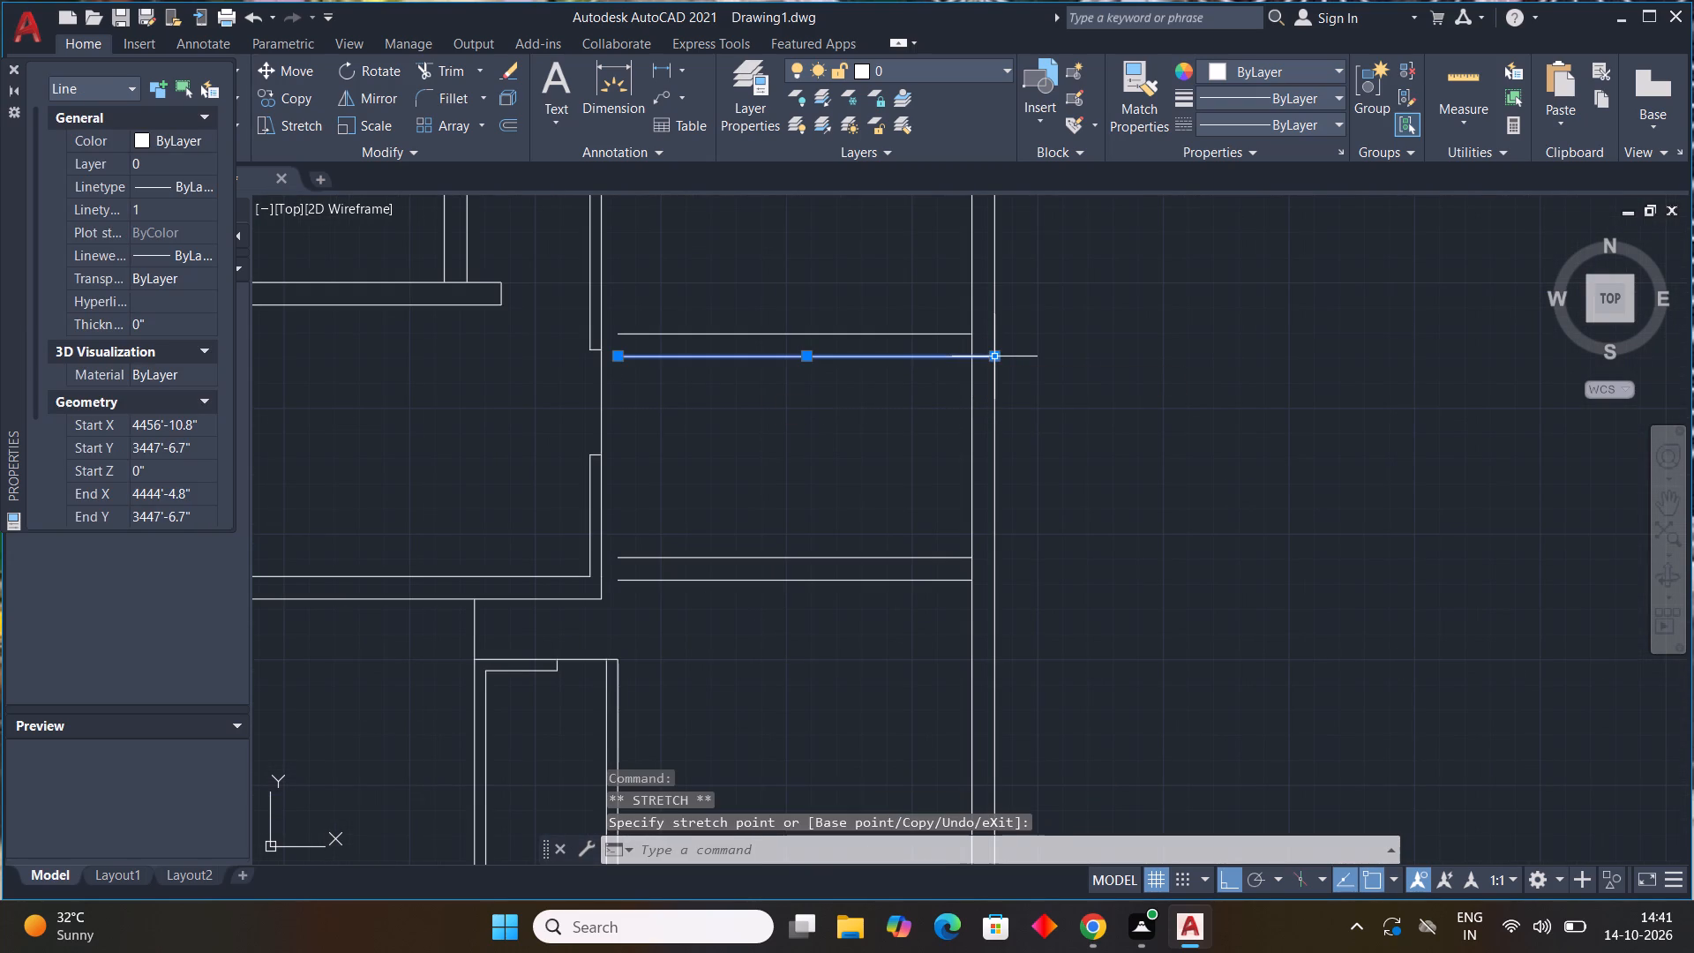
{"action": "key", "text": "Escape"}
Draw a short vertical line down from the second wall's upper line, aligned with the room corner above.
{"action": "scroll", "coordinate": [1001, 353], "scroll_direction": "down", "scroll_amount": 2}
{"action": "middle_click_drag", "start_coordinate": [1021, 383], "coordinate": [1039, 494]}
{"action": "type", "text": "l"}
{"action": "key", "text": "space"}
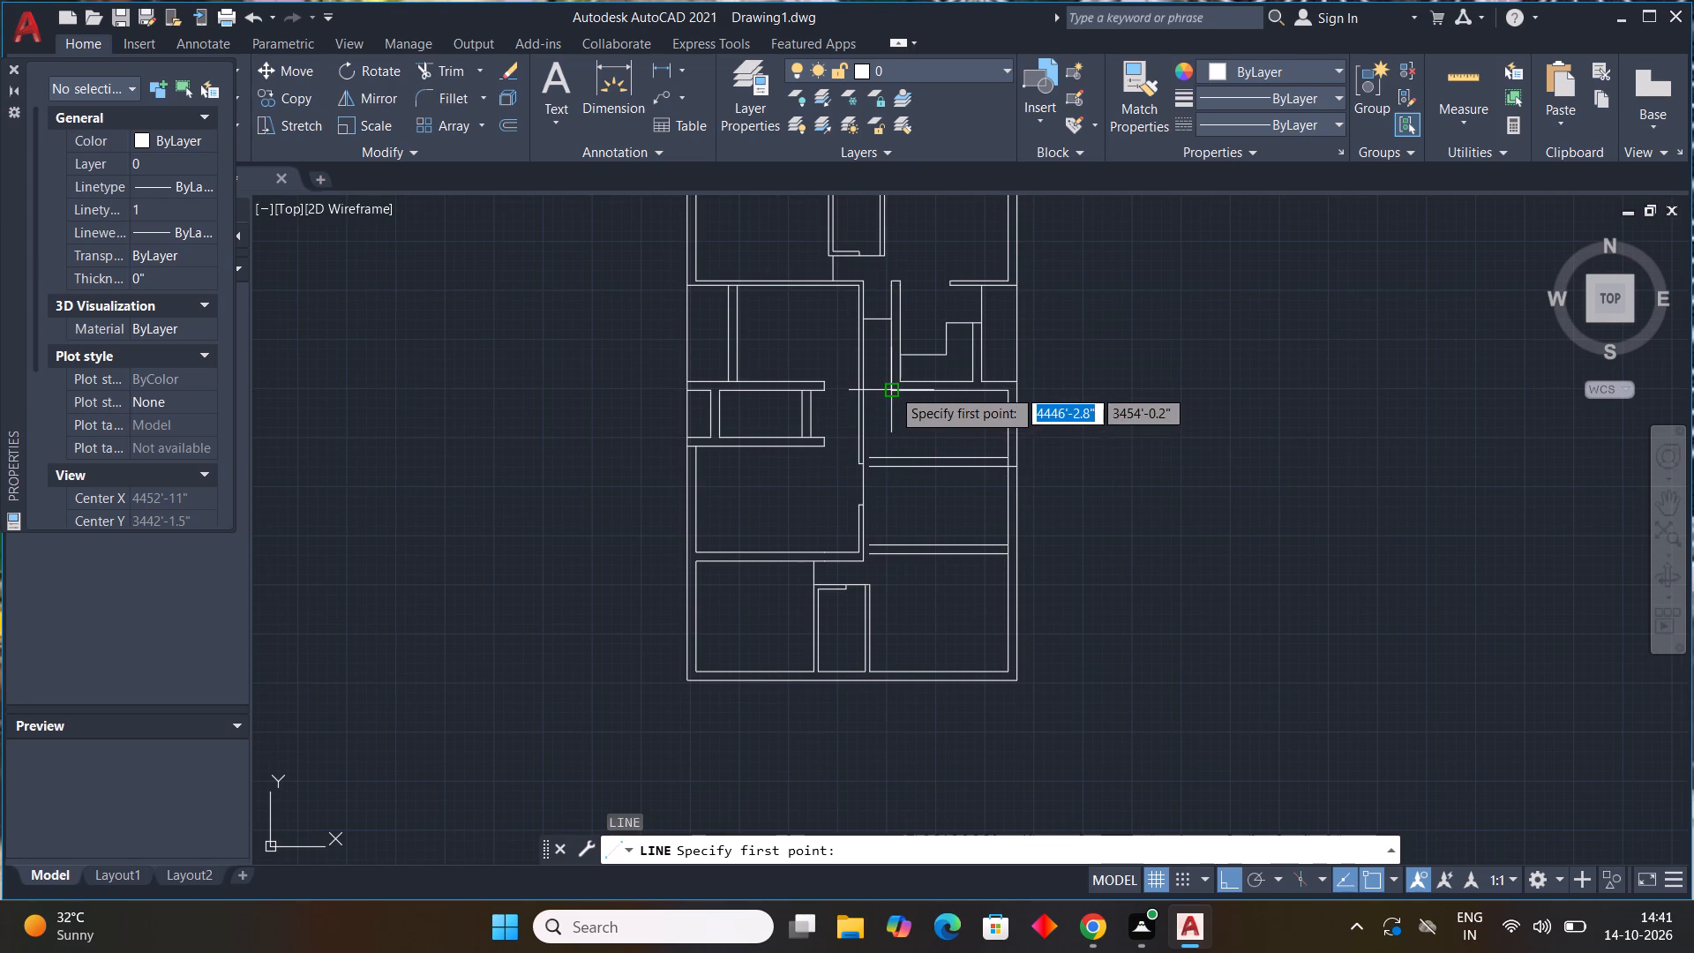
{"action": "scroll", "coordinate": [892, 454], "scroll_direction": "up", "scroll_amount": 3}
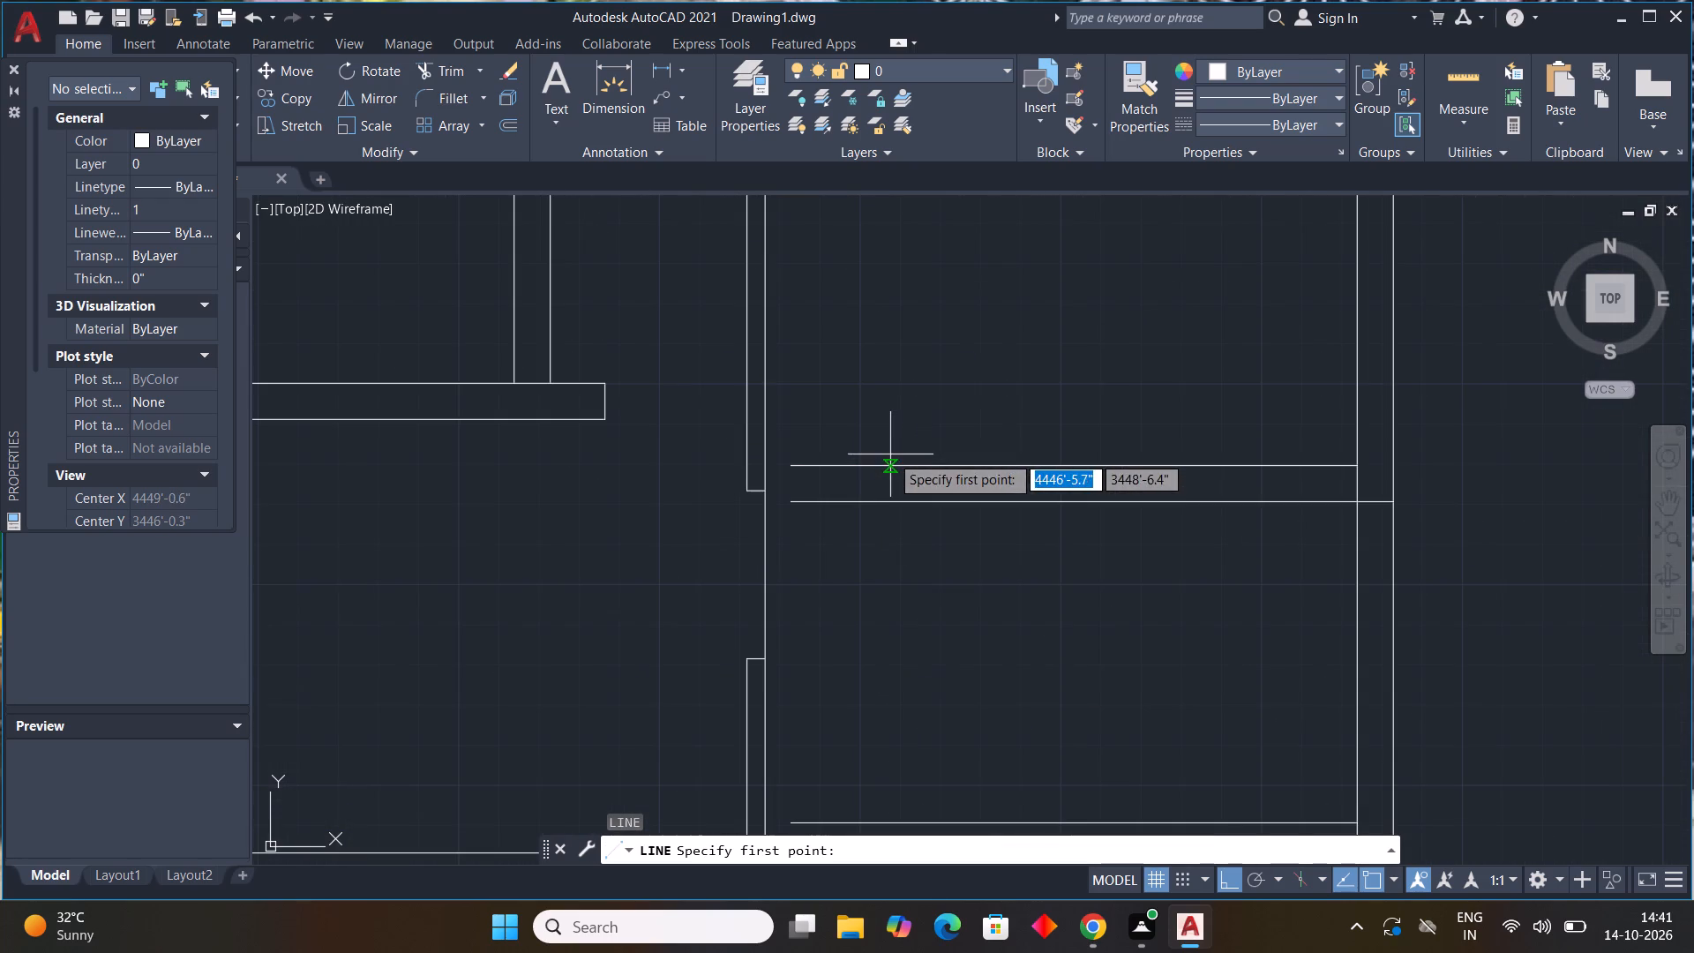
{"action": "scroll", "coordinate": [885, 463], "scroll_direction": "down", "scroll_amount": 2}
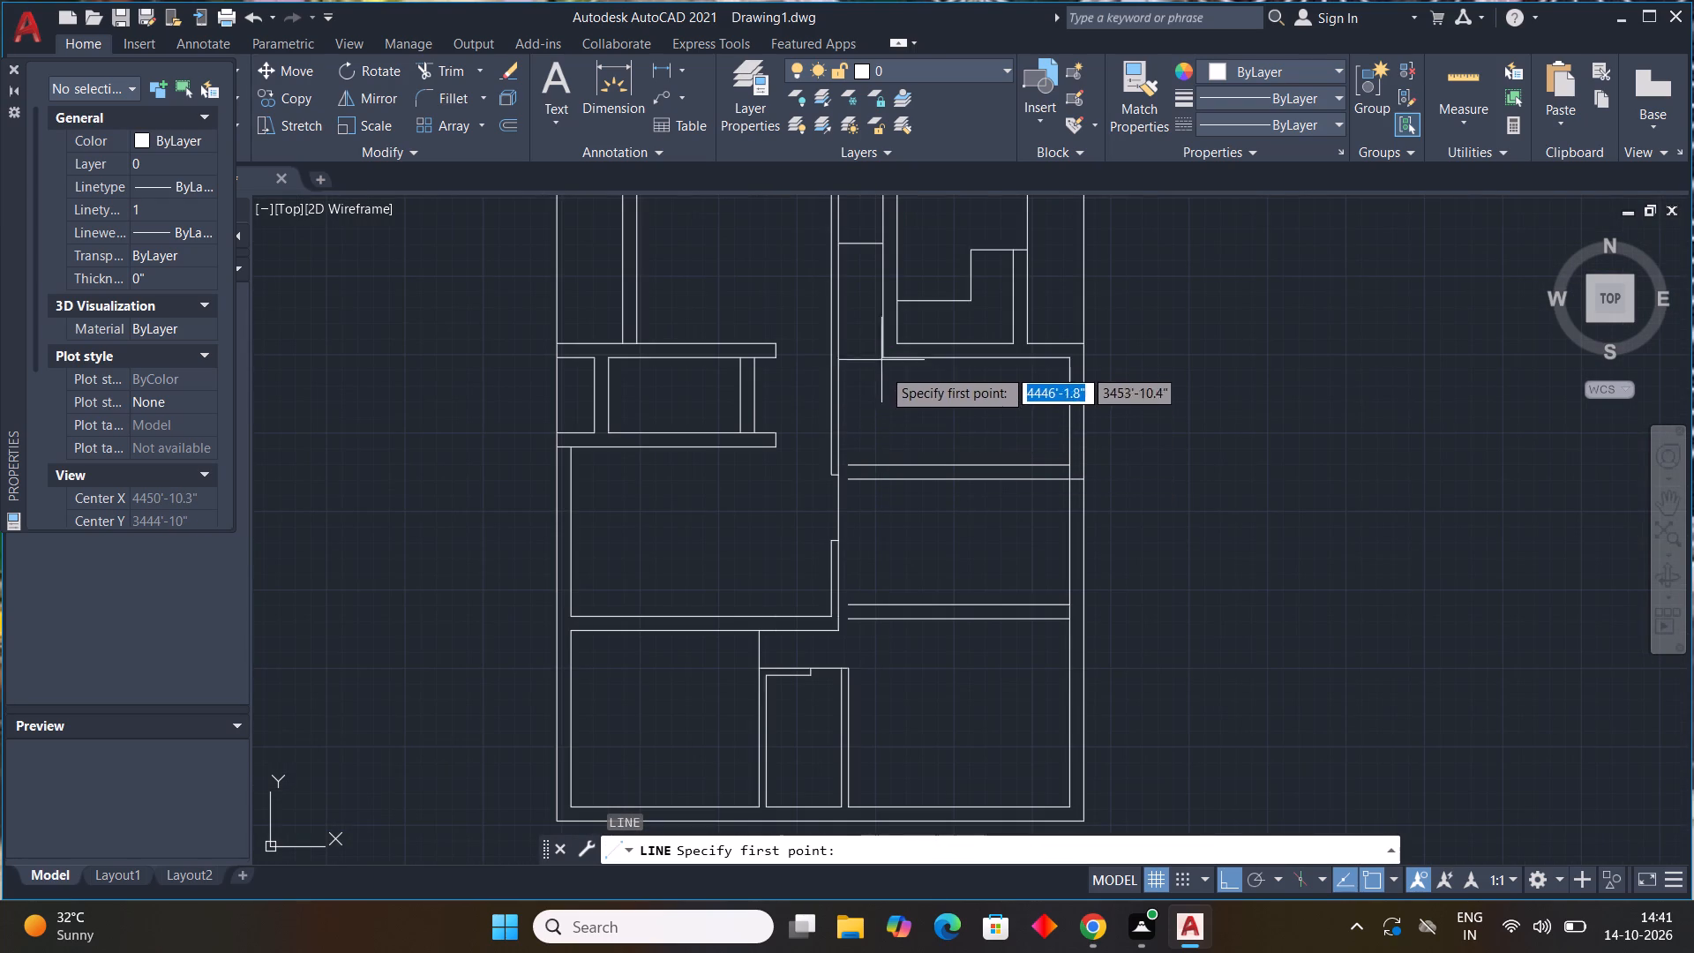
{"action": "left_click", "coordinate": [884, 461]}
{"action": "left_click", "coordinate": [881, 472]}
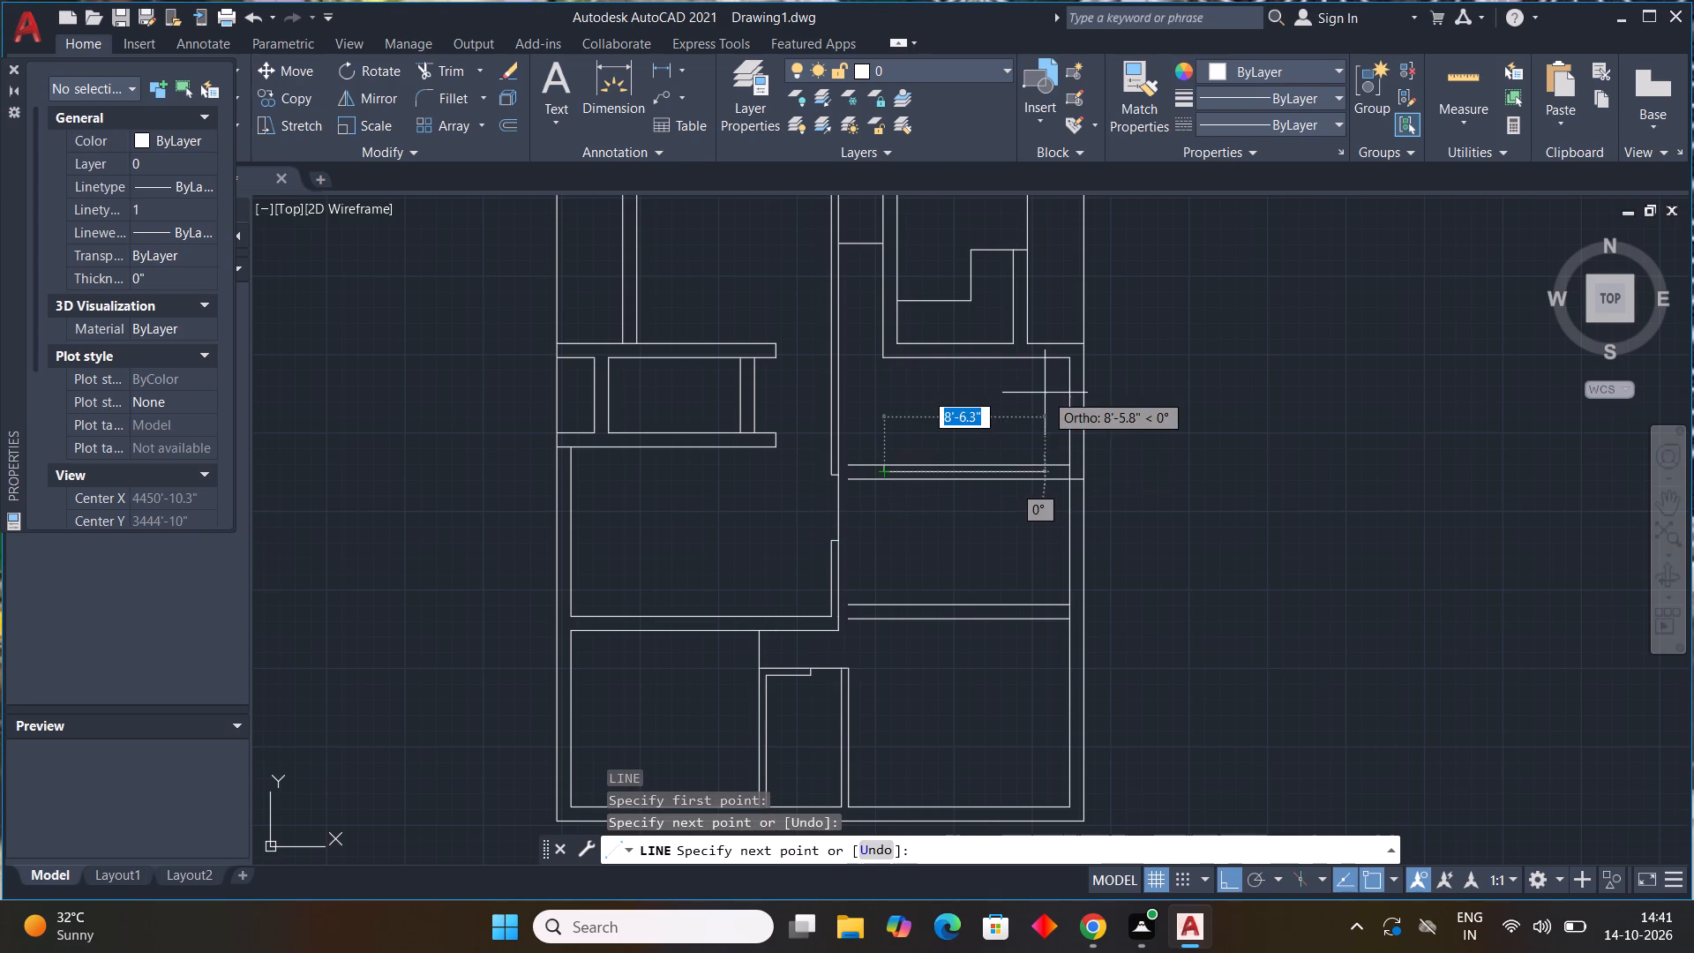
{"action": "key", "text": "Escape"}
Draw a vertical line from the short line's top end across to the second wall's lower line.
{"action": "scroll", "coordinate": [1033, 423], "scroll_direction": "down", "scroll_amount": 1}
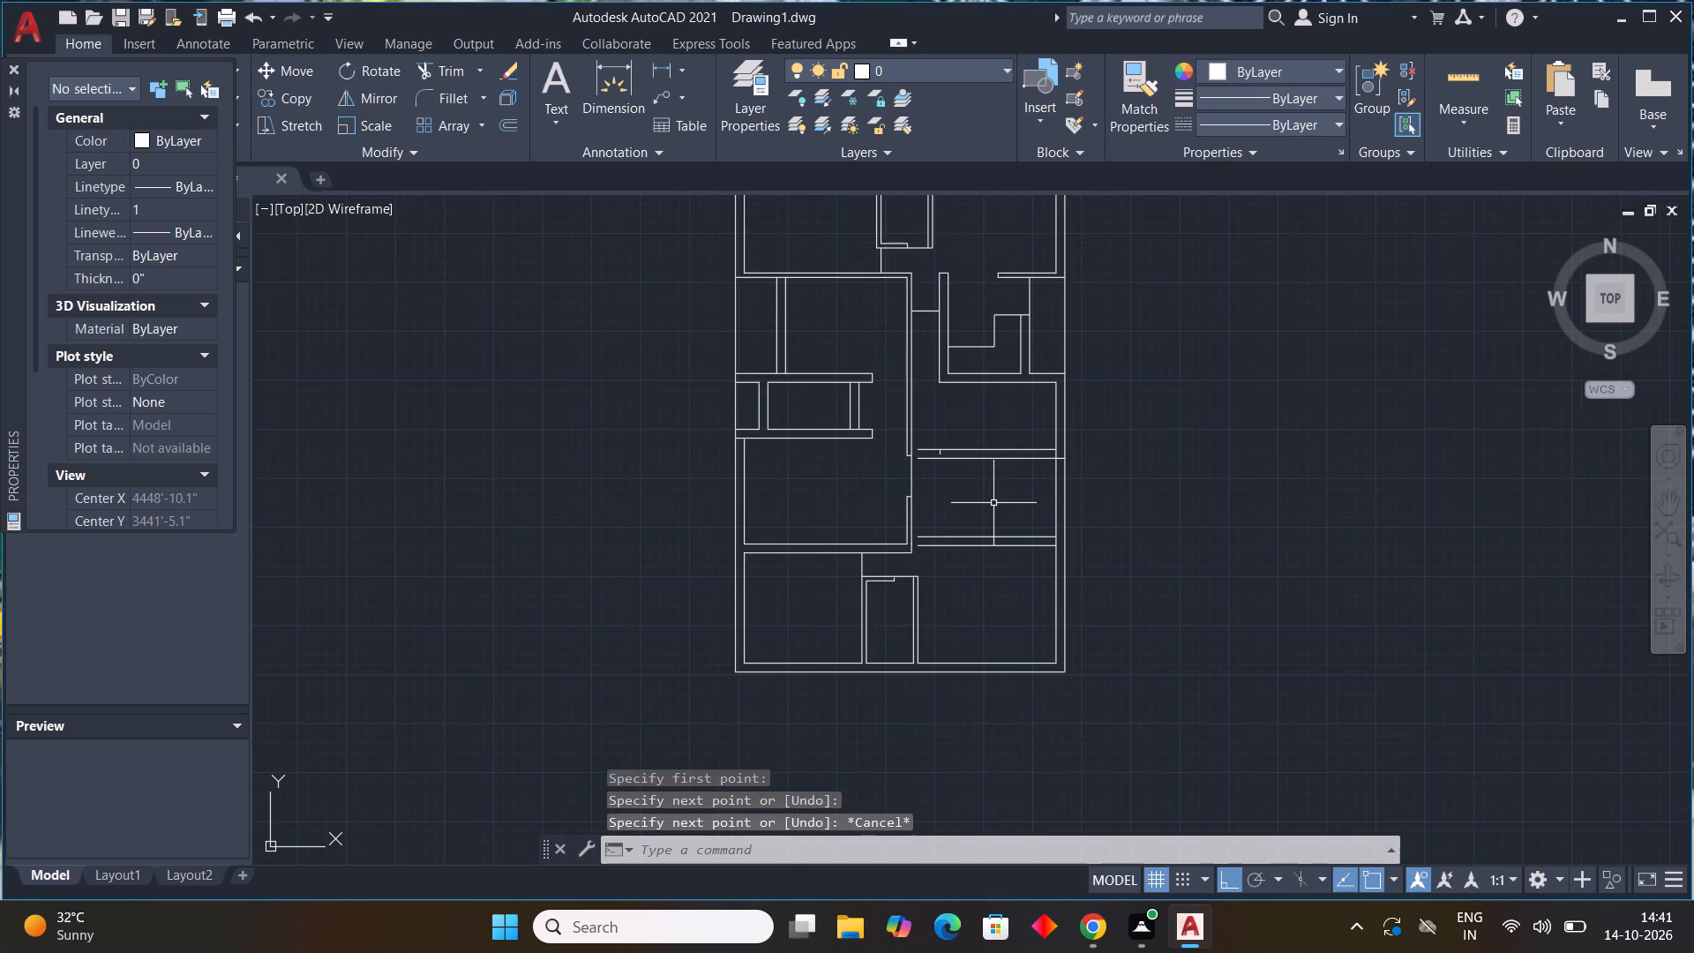
{"action": "scroll", "coordinate": [965, 450], "scroll_direction": "up", "scroll_amount": 4}
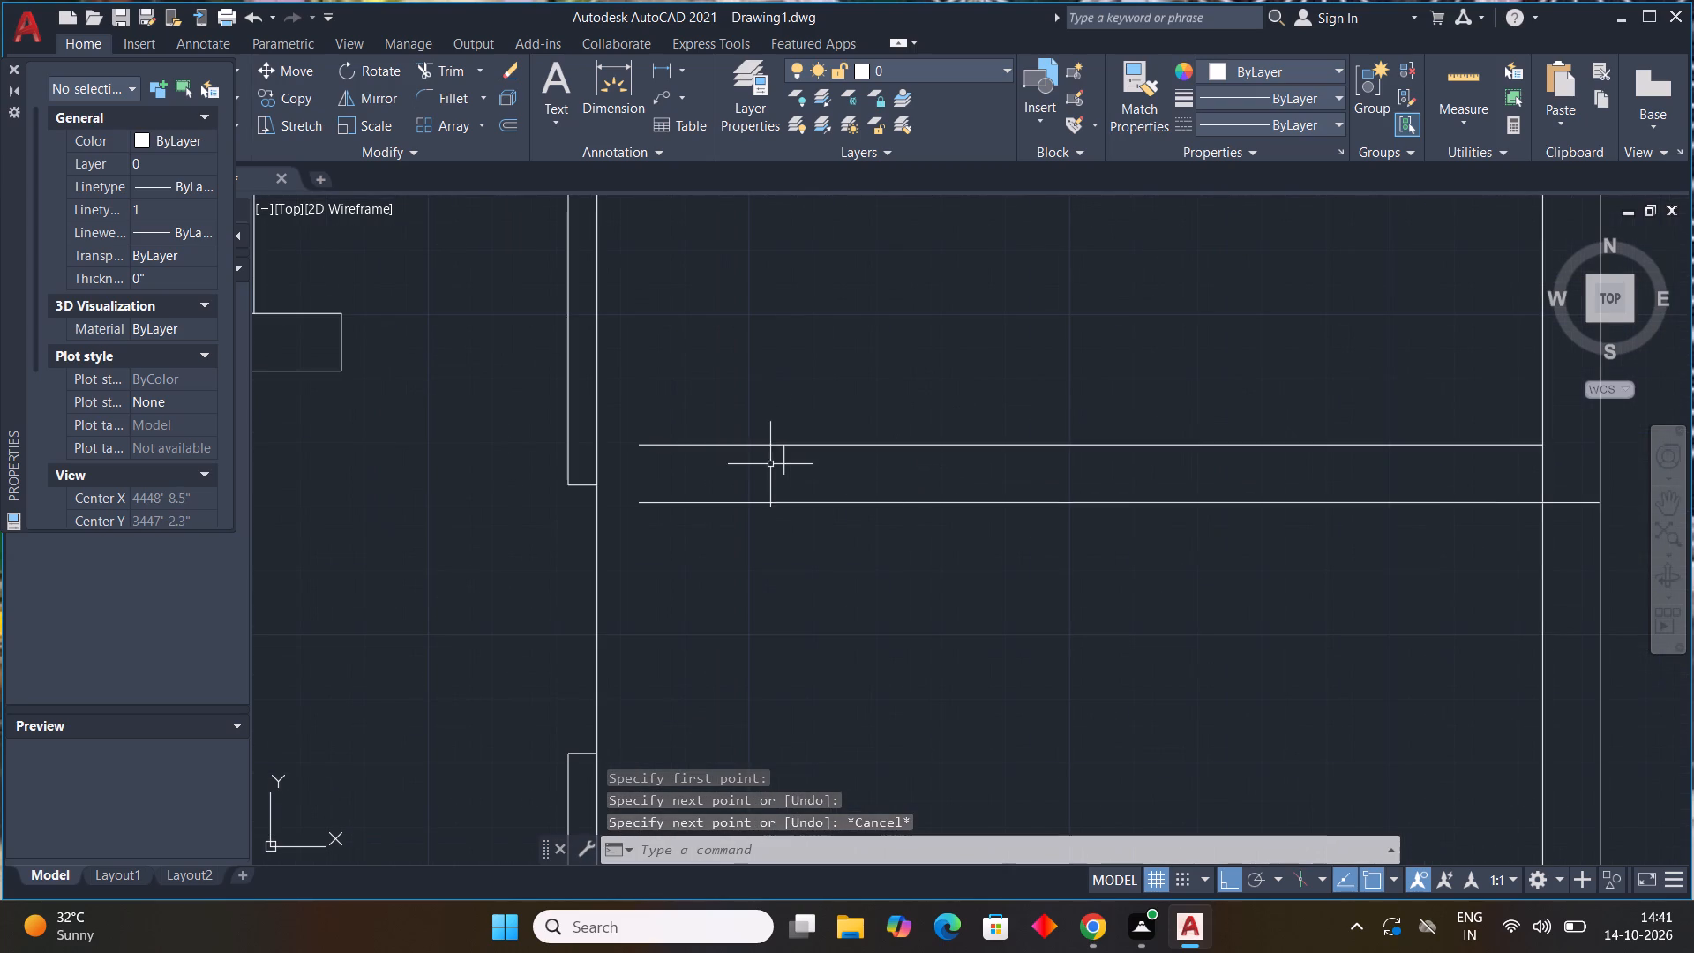
{"action": "key", "text": "l"}
{"action": "key", "text": "space"}
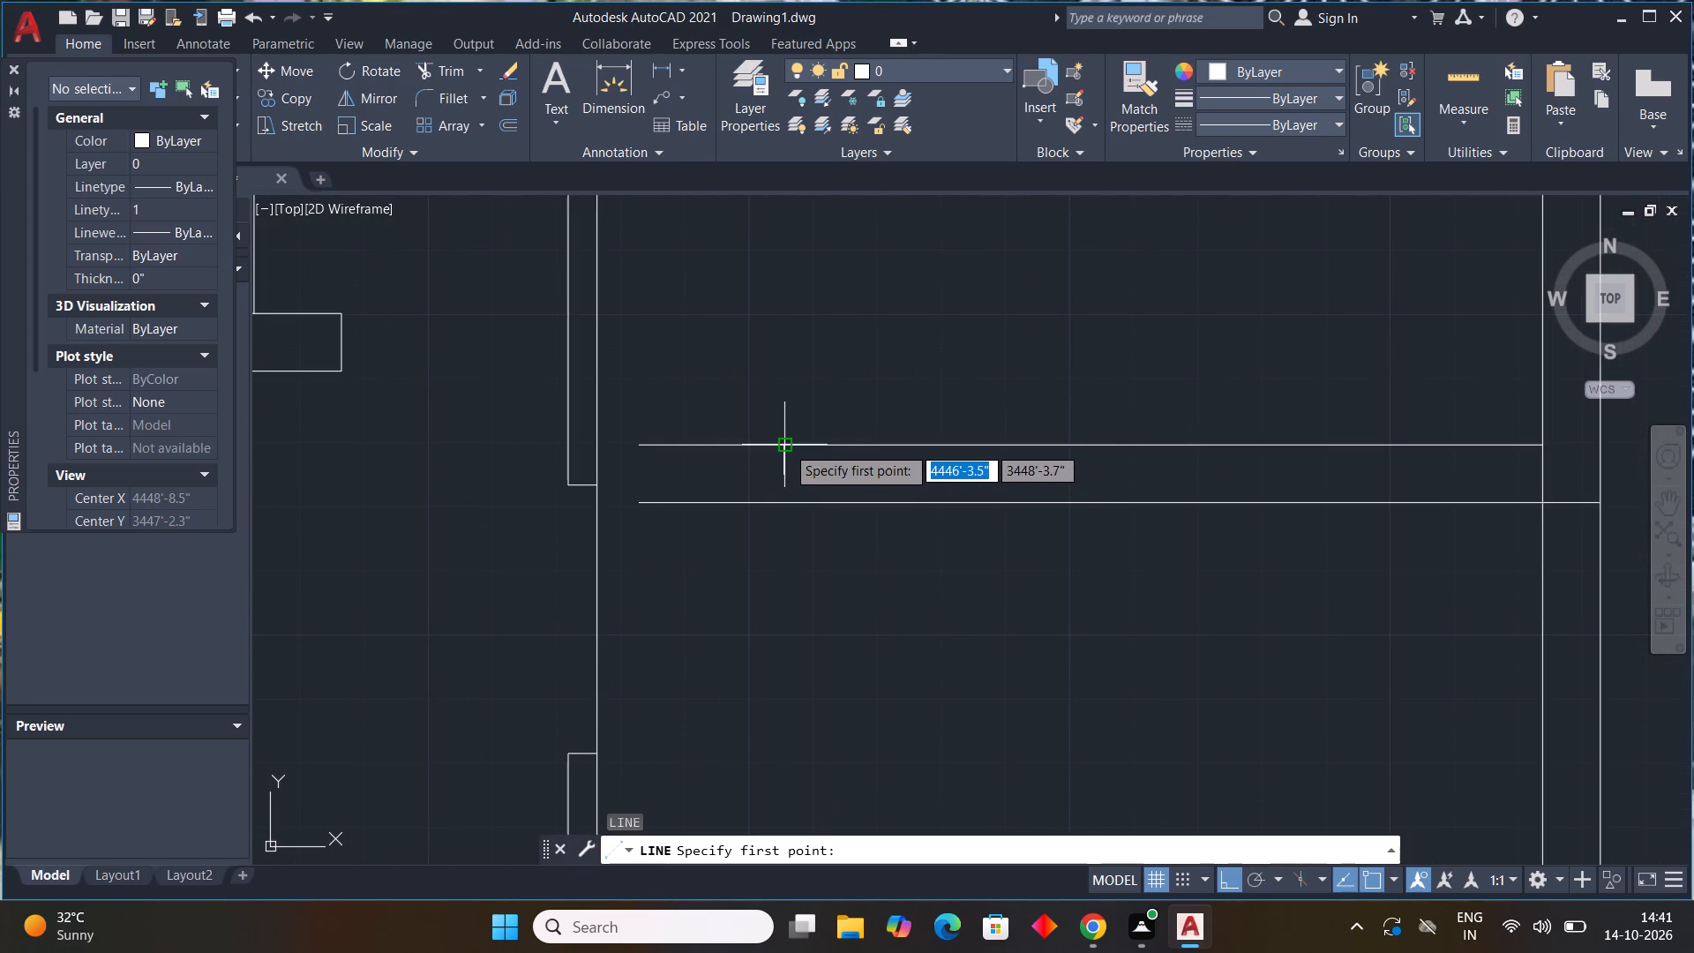
{"action": "left_click_drag", "start_coordinate": [783, 447], "coordinate": [784, 456]}
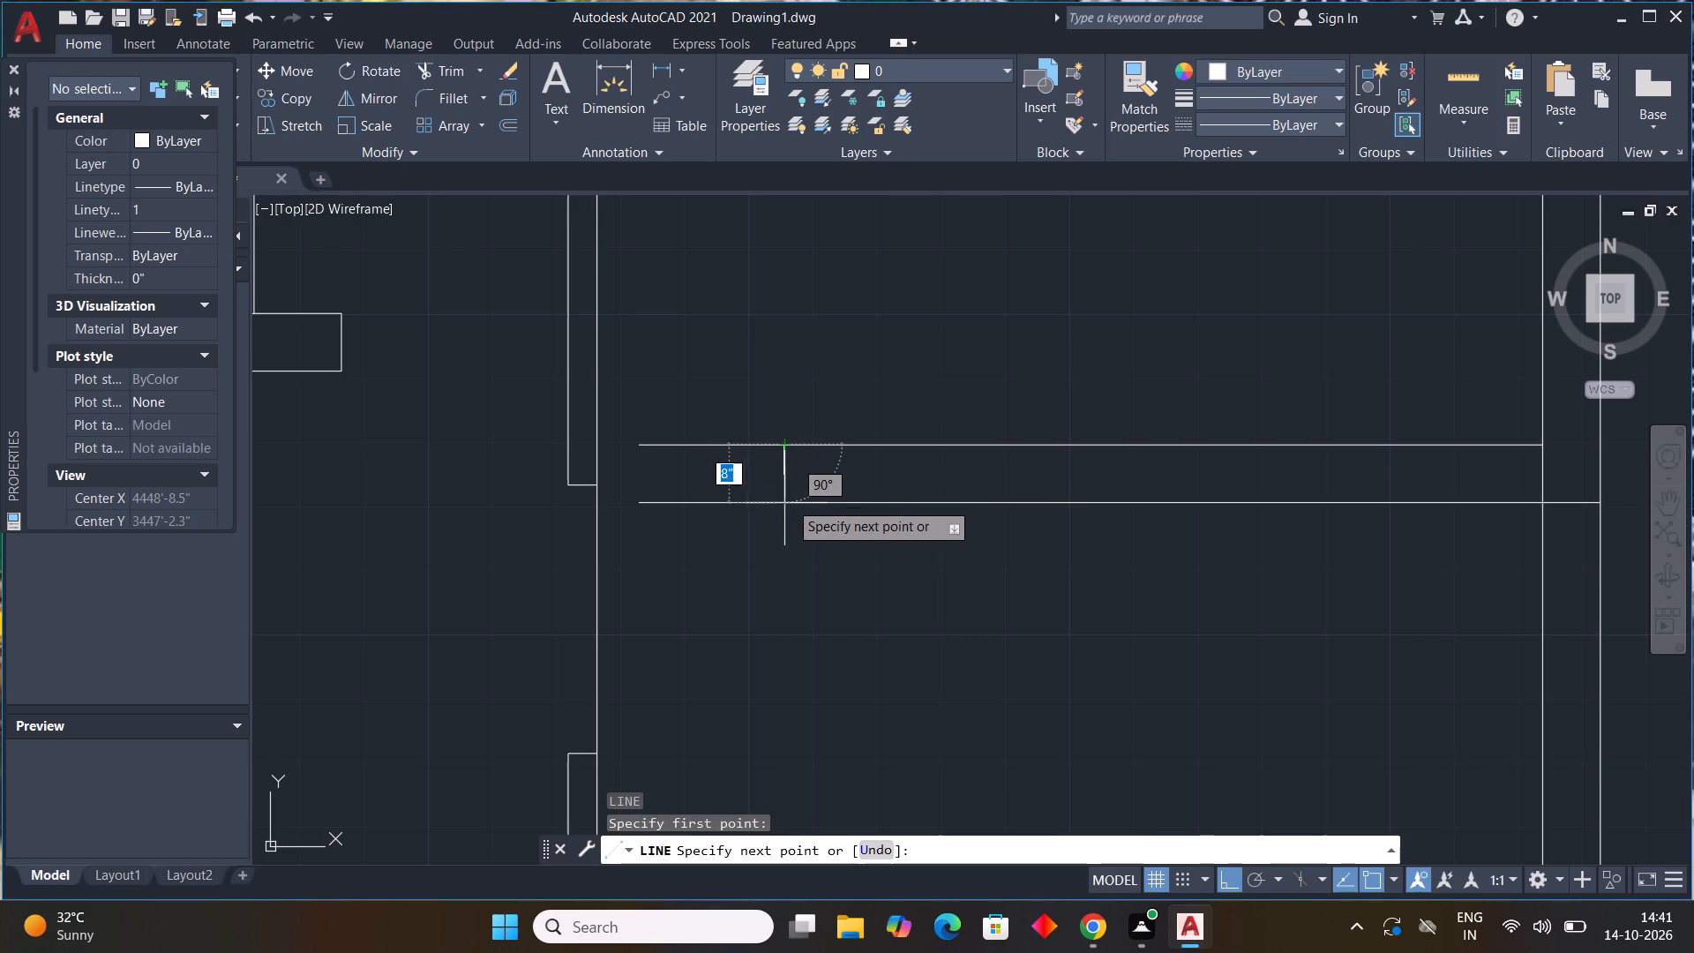
{"action": "left_click", "coordinate": [786, 504]}
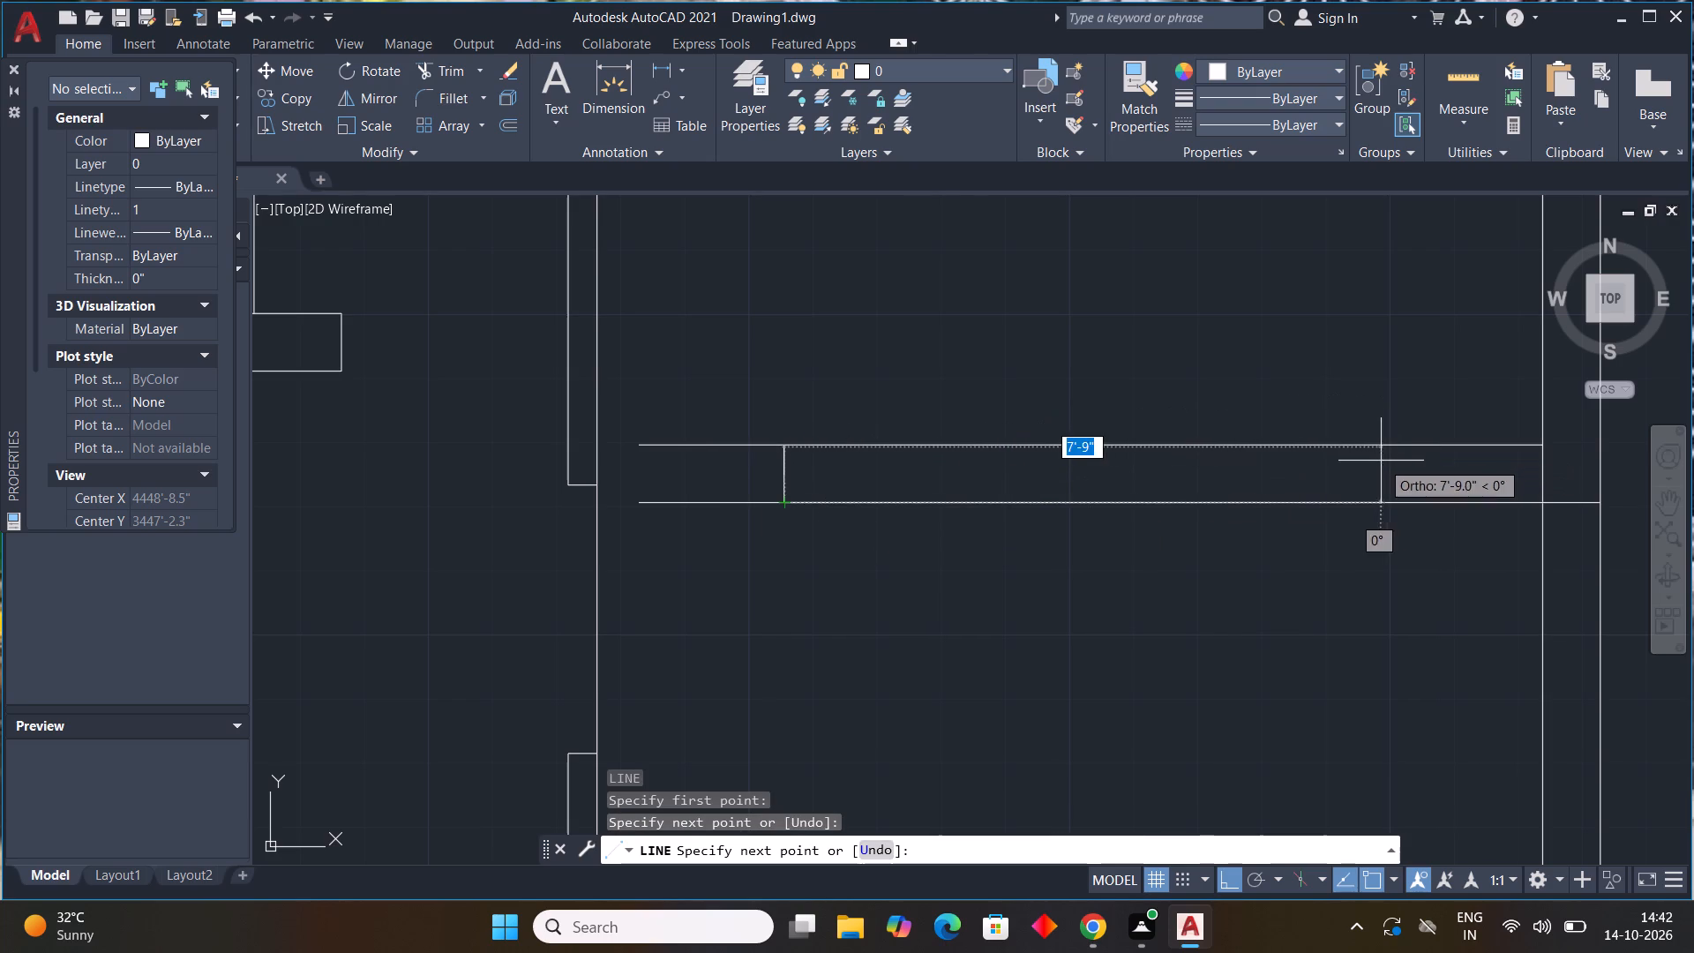
{"action": "key", "text": "Escape"}
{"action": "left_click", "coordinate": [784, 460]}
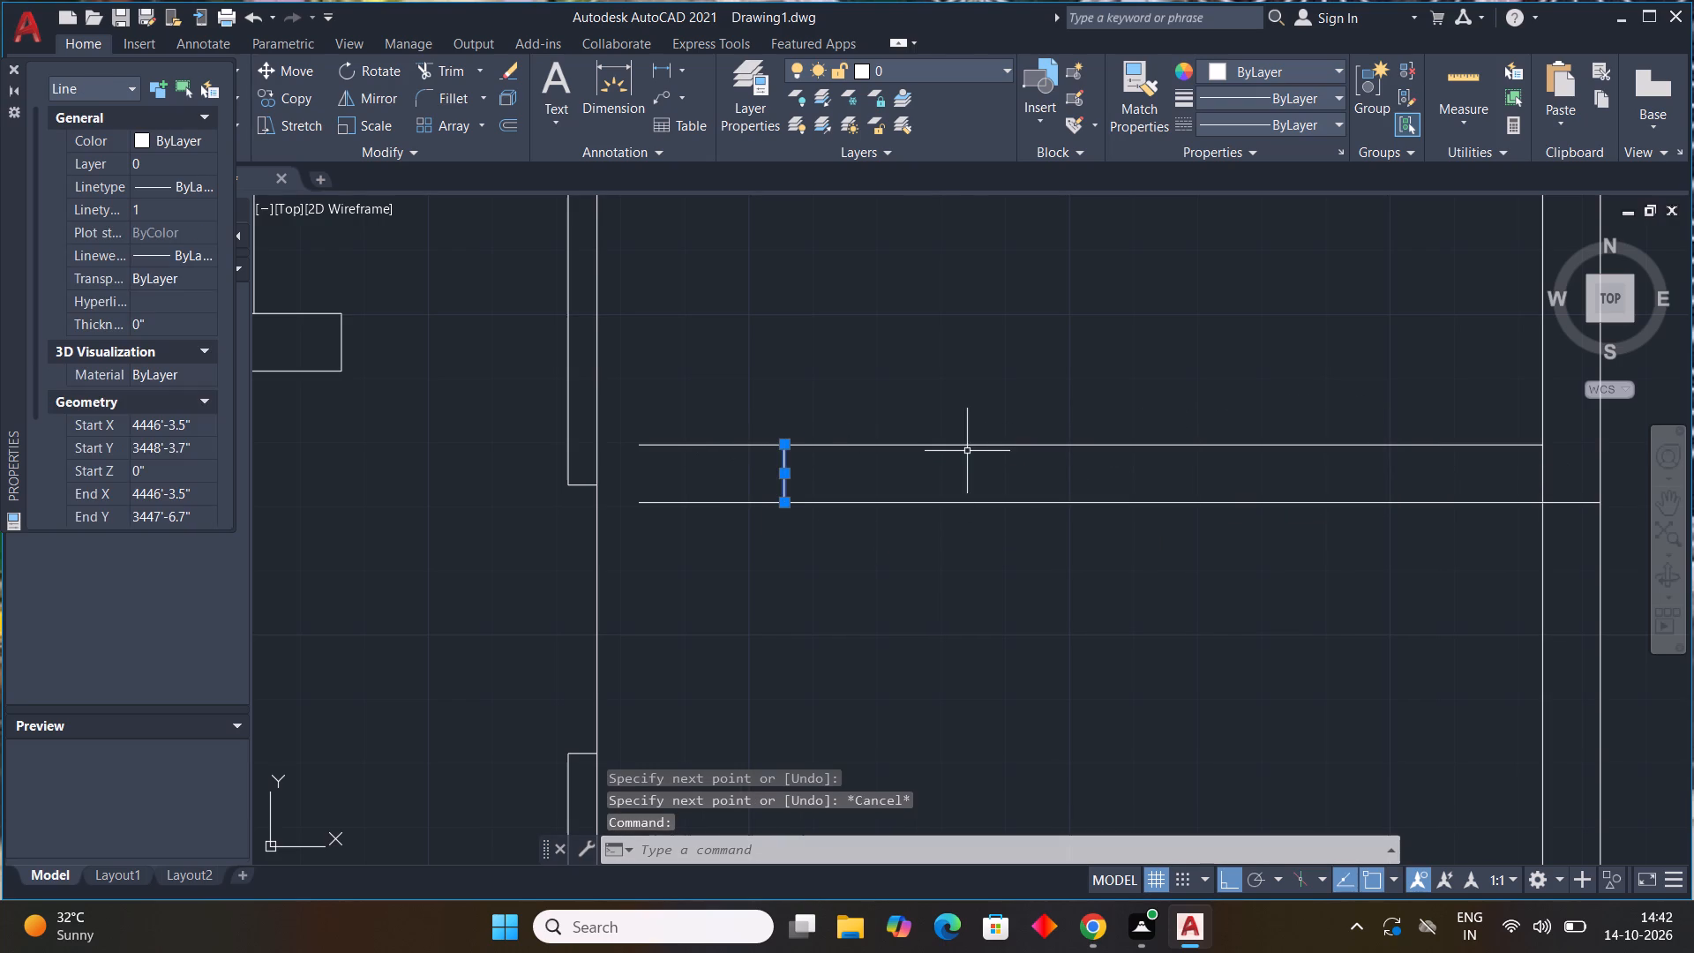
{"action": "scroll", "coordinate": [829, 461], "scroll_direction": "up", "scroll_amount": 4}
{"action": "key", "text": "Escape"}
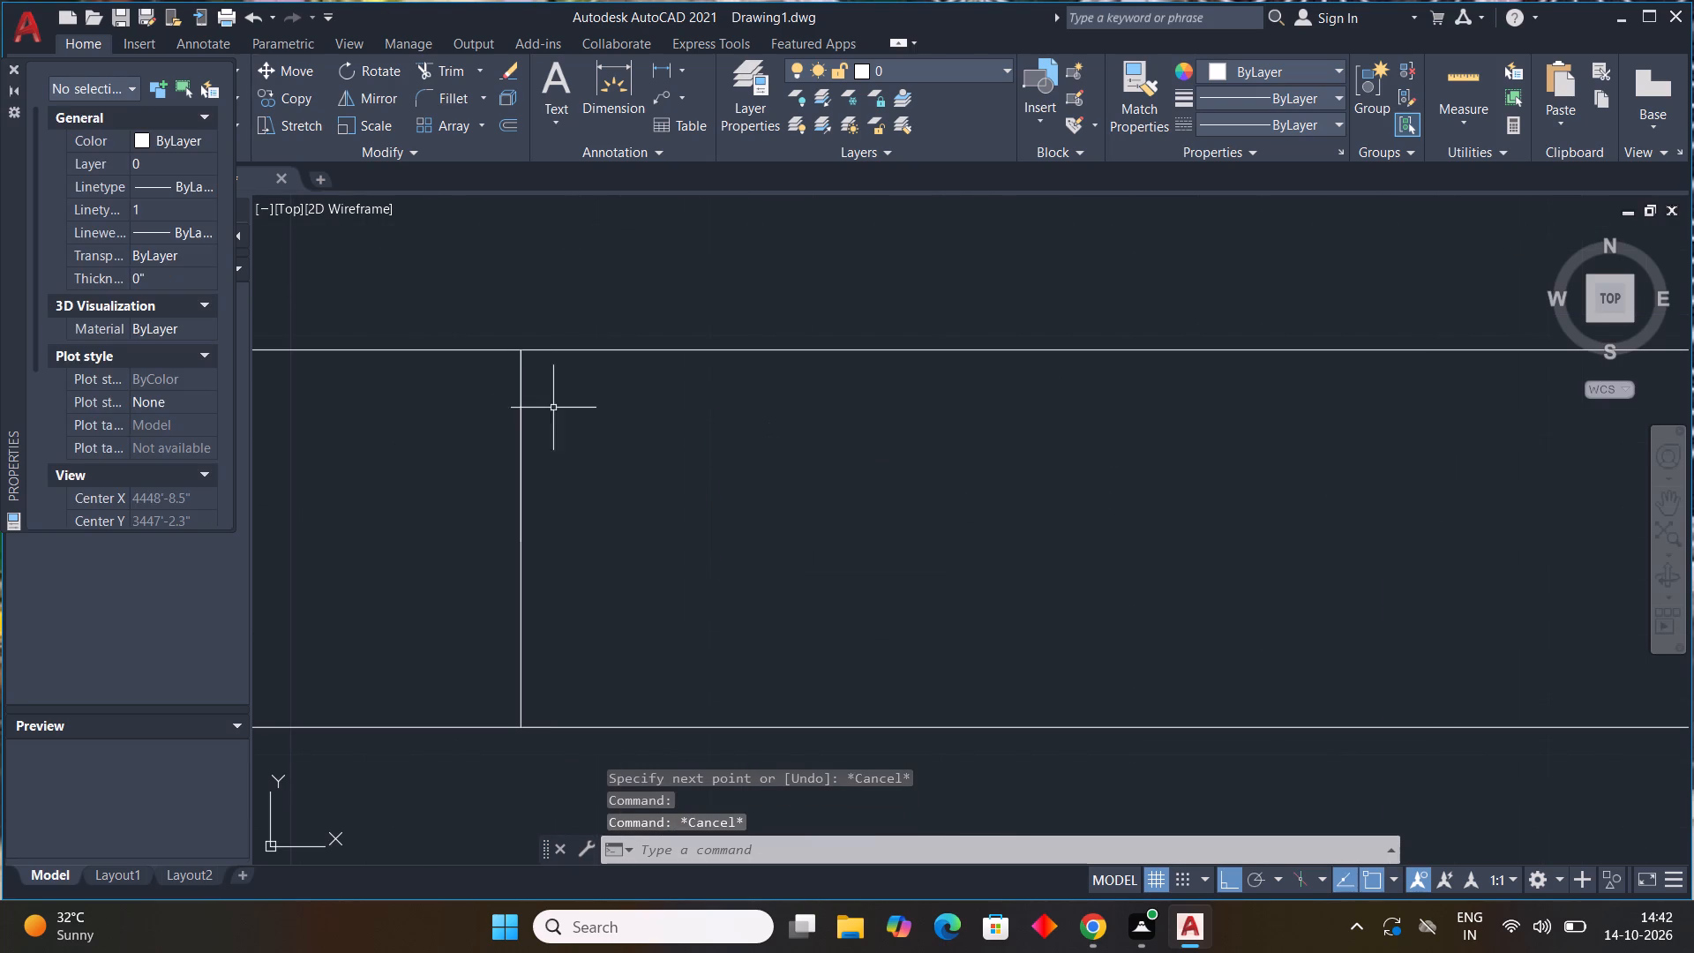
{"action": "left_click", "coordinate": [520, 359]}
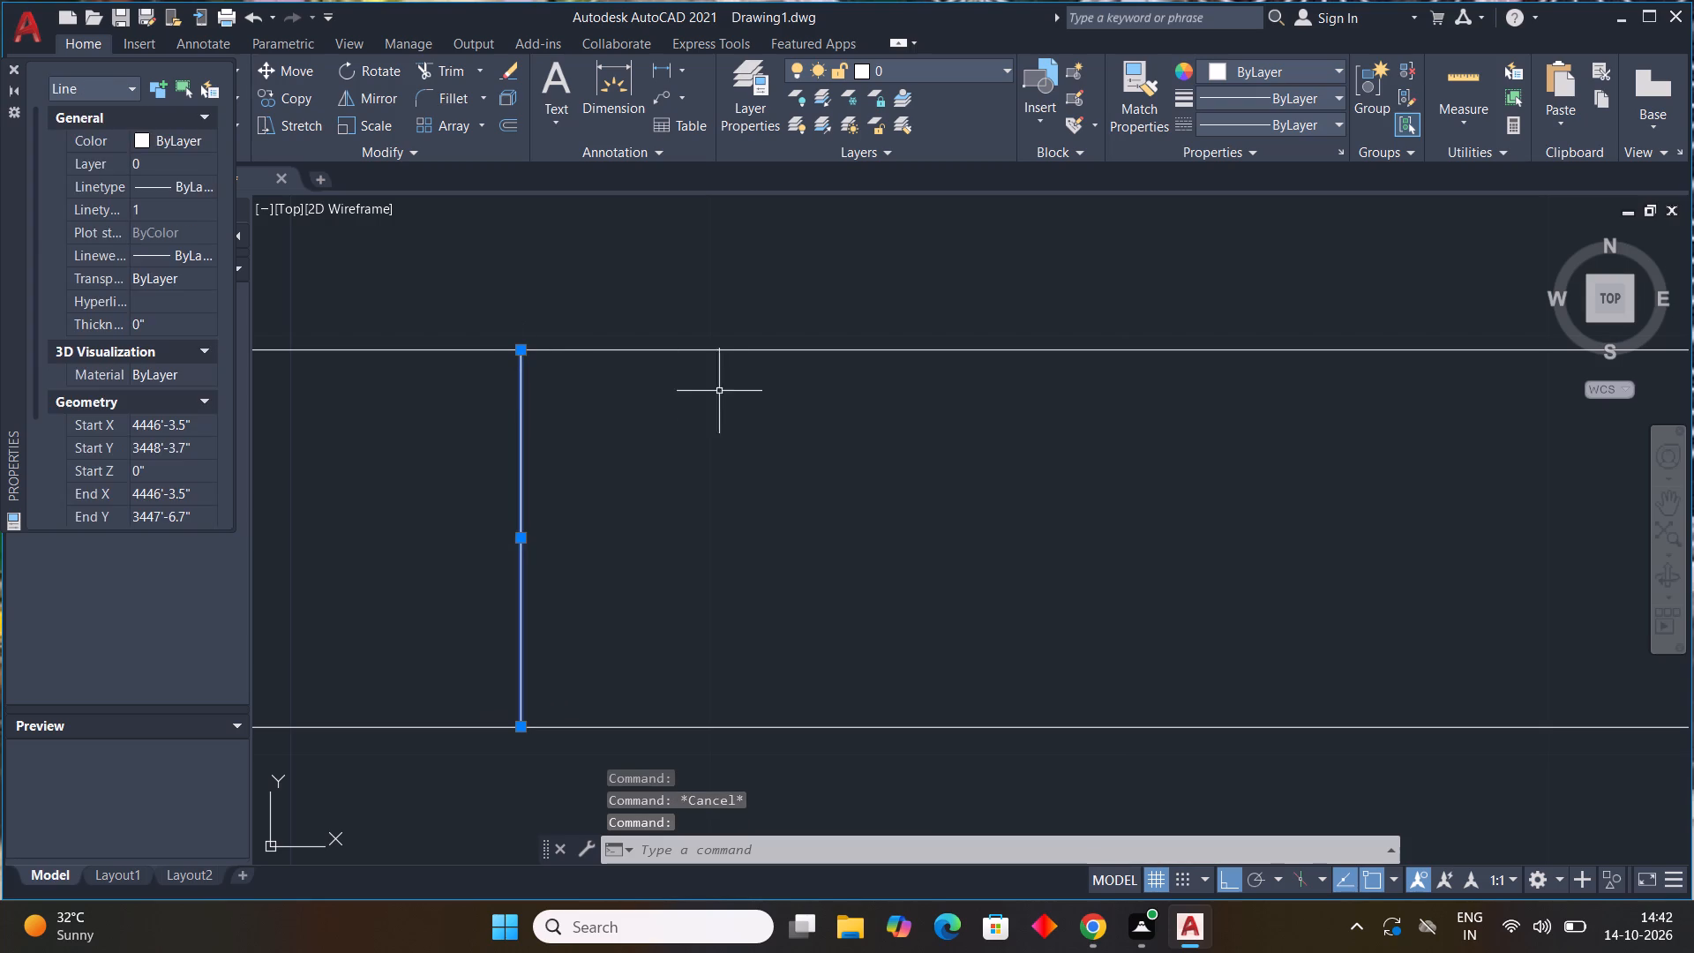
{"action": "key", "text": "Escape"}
Trim both lines of the second wall left of the vertical line.
{"action": "scroll", "coordinate": [753, 401], "scroll_direction": "down", "scroll_amount": 4}
{"action": "type", "text": "tr"}
{"action": "key", "text": "space"}
{"action": "left_click_drag", "start_coordinate": [603, 361], "coordinate": [587, 506]}
Remove the overlapping vertical lines at the second wall's left end with Trim.
{"action": "scroll", "coordinate": [672, 484], "scroll_direction": "down", "scroll_amount": 4}
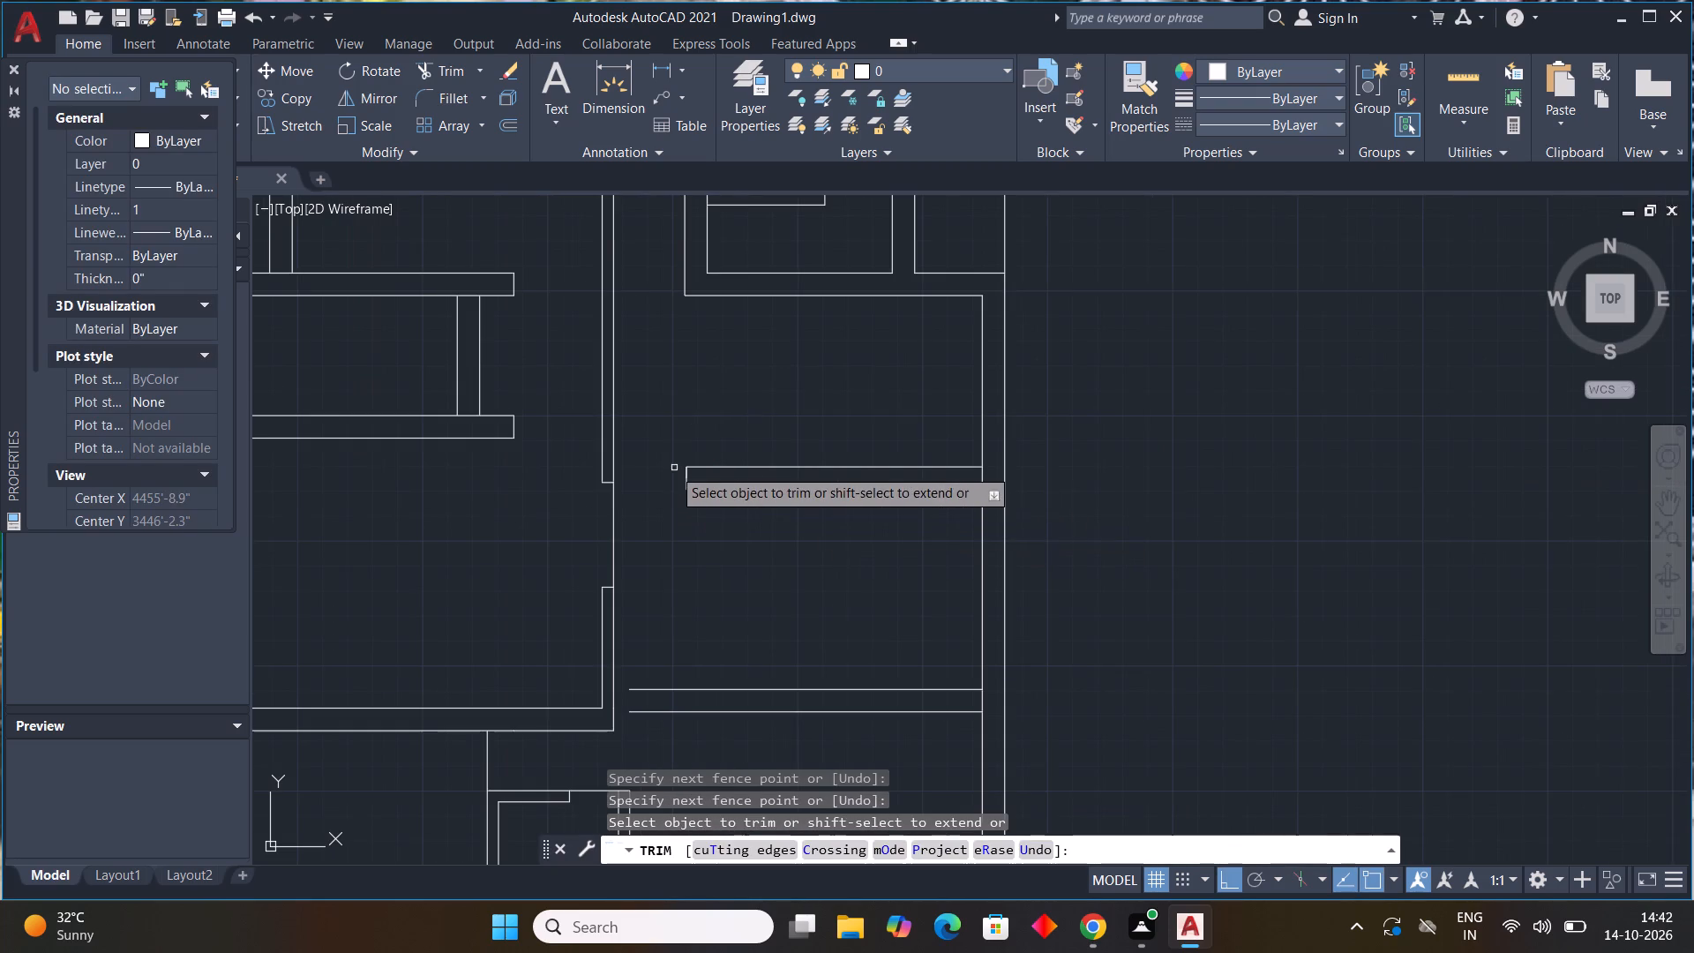
{"action": "scroll", "coordinate": [686, 473], "scroll_direction": "up", "scroll_amount": 3}
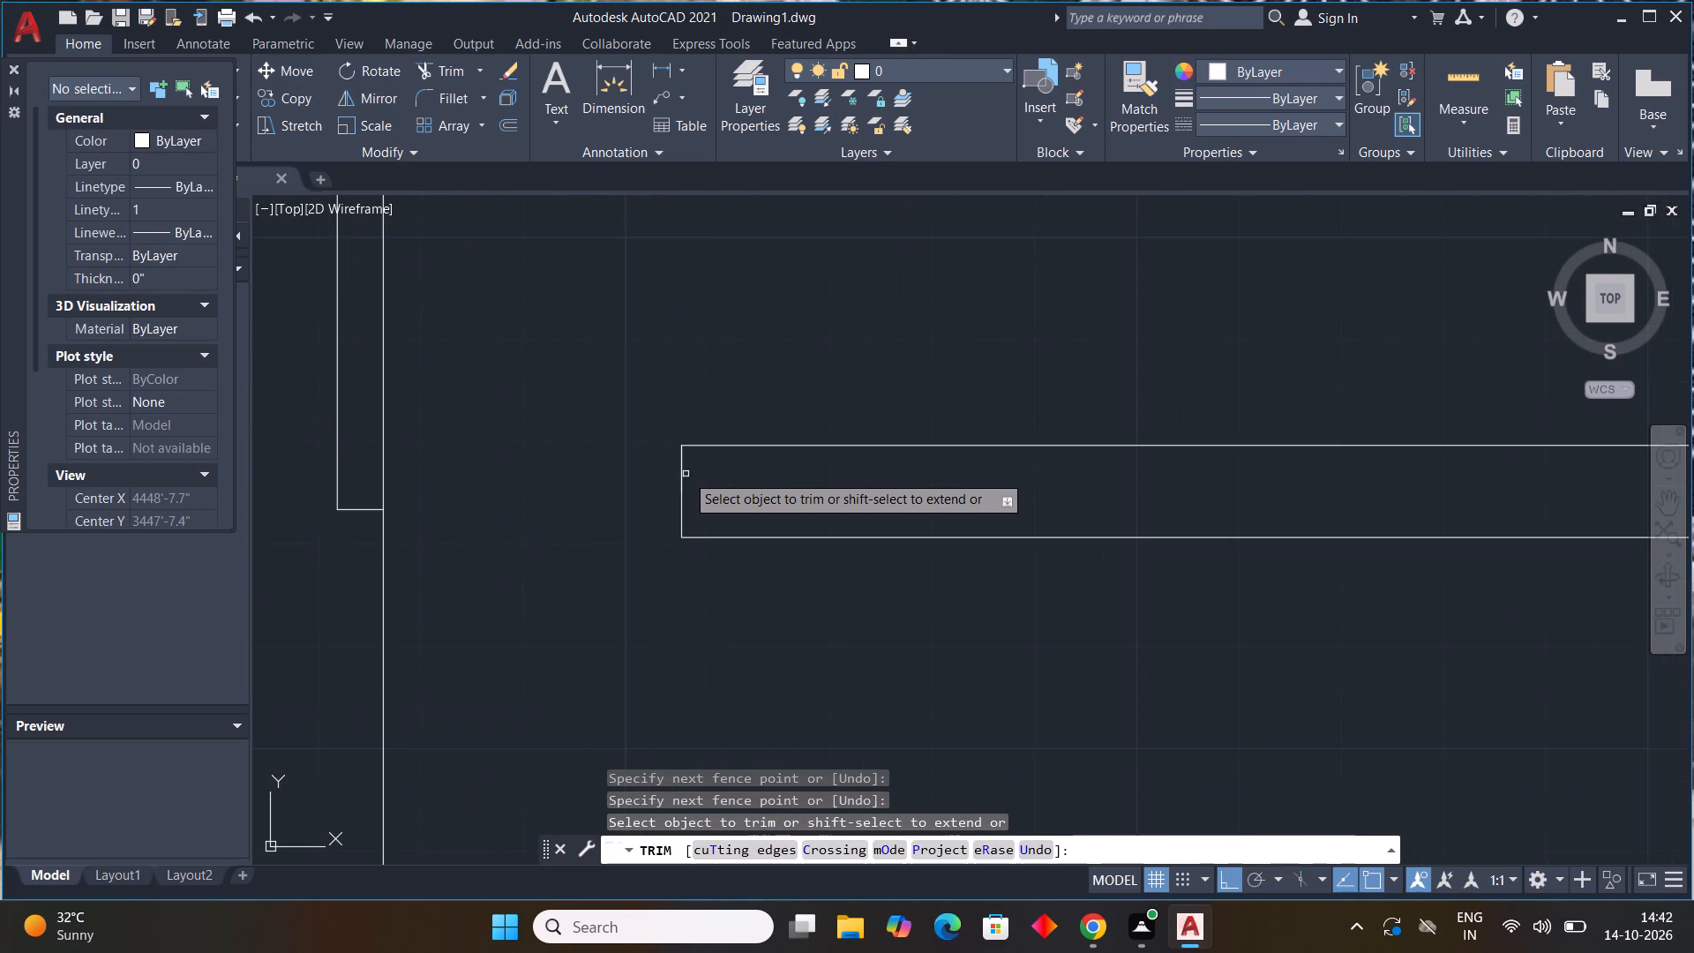
{"action": "left_click", "coordinate": [680, 492]}
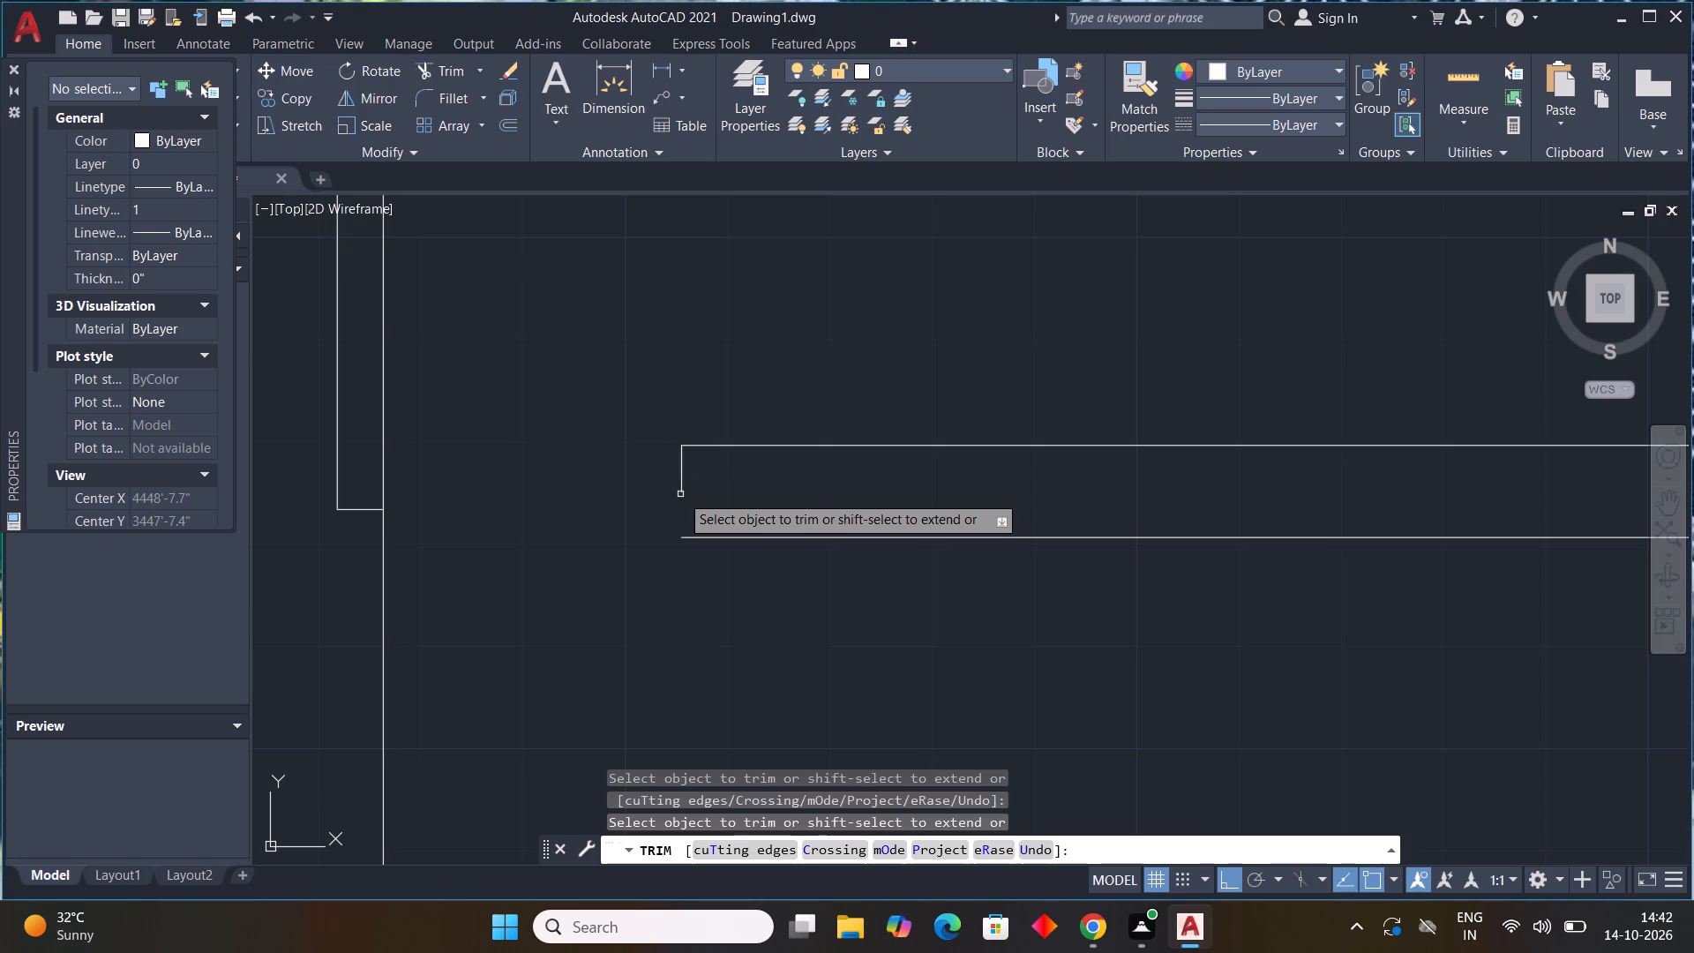
{"action": "left_click", "coordinate": [679, 488]}
{"action": "key", "text": "Escape"}
{"action": "key", "text": "Escape"}
{"action": "key", "text": "Escape"}
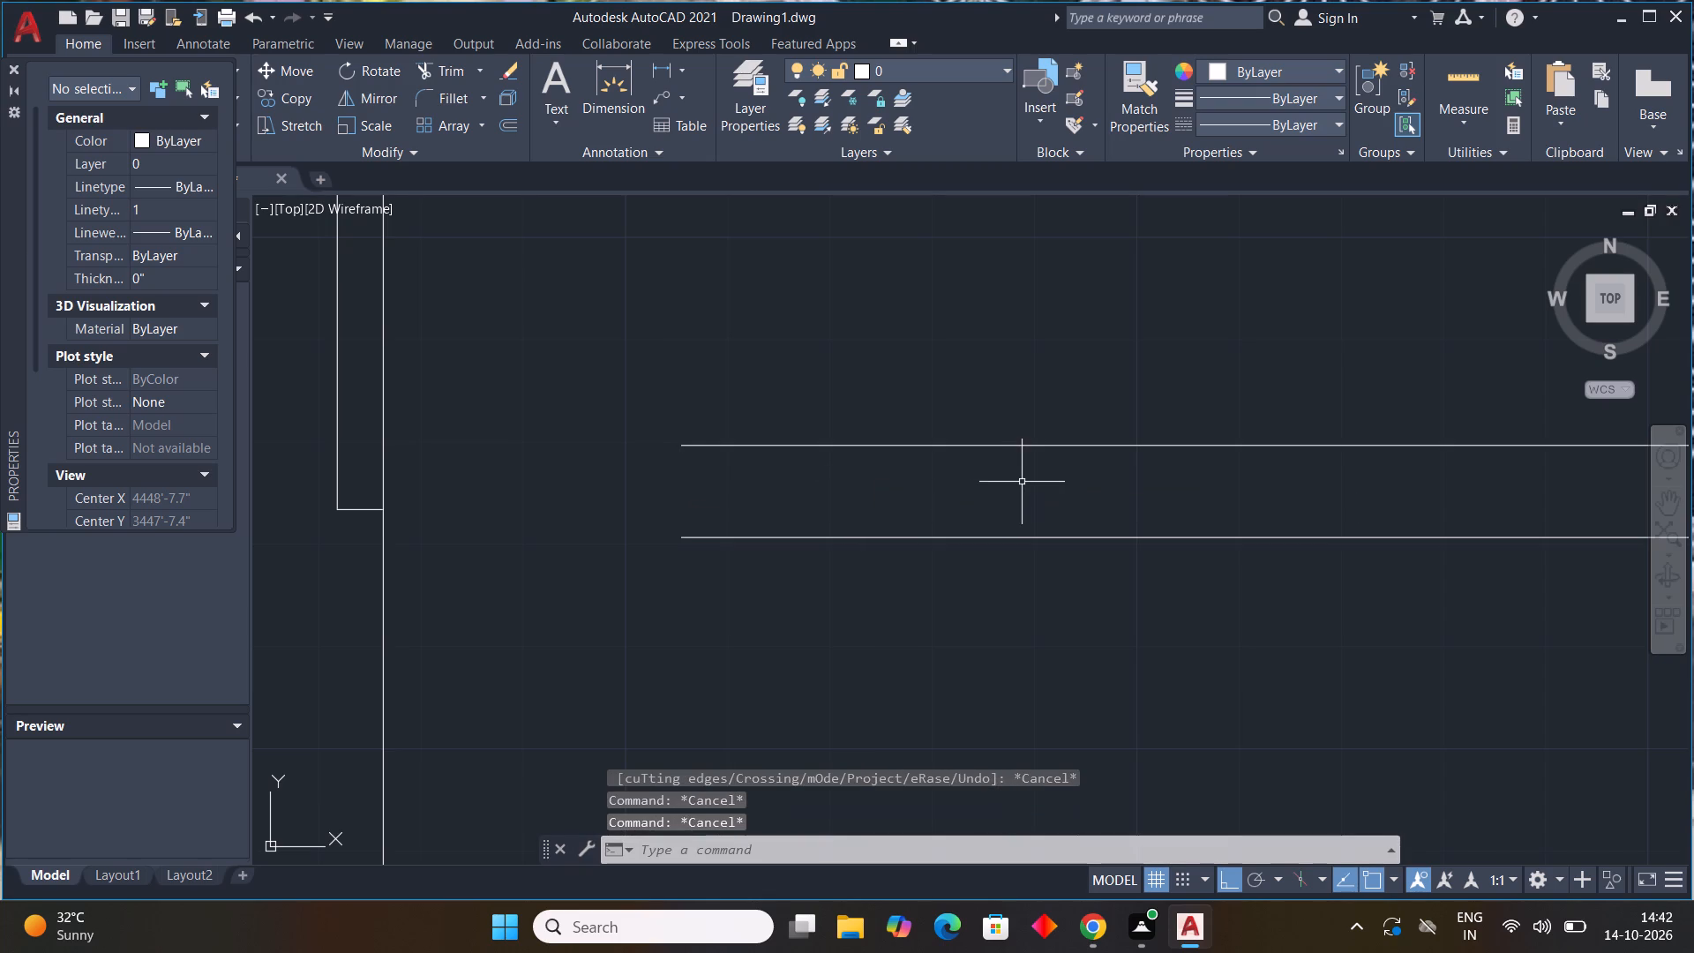
Draw a single vertical line closing the second wall's left end between its upper and lower lines.
{"action": "key", "text": "l"}
{"action": "key", "text": "space"}
{"action": "left_click", "coordinate": [672, 444]}
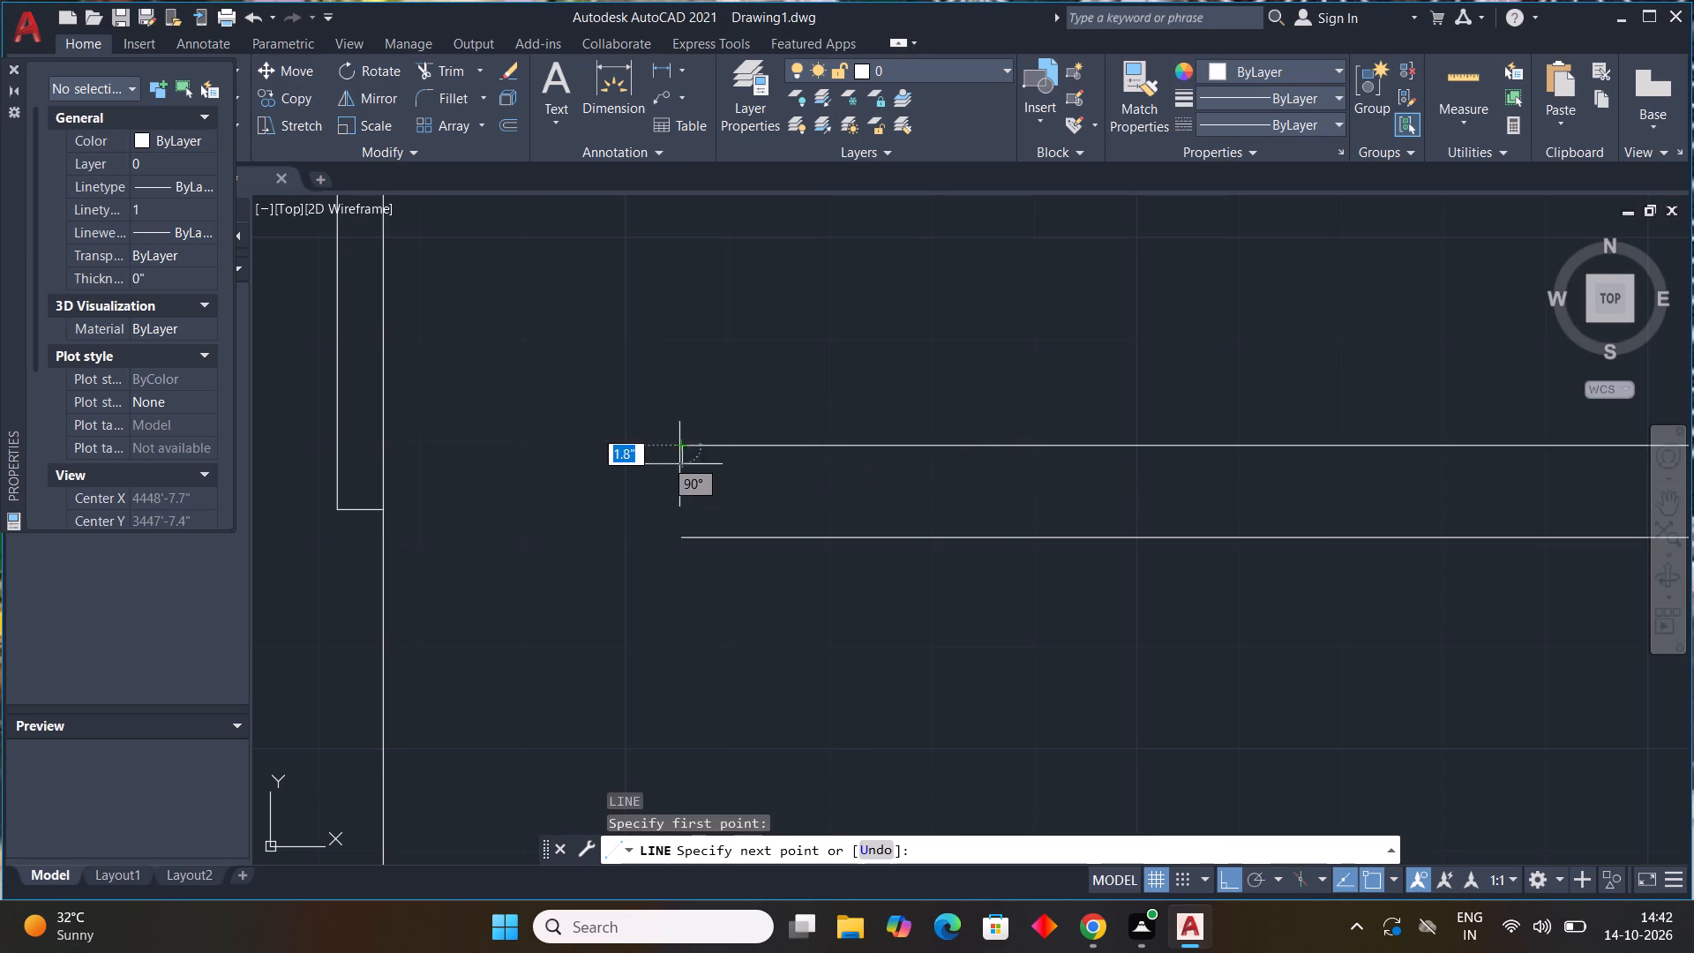
{"action": "left_click", "coordinate": [680, 537]}
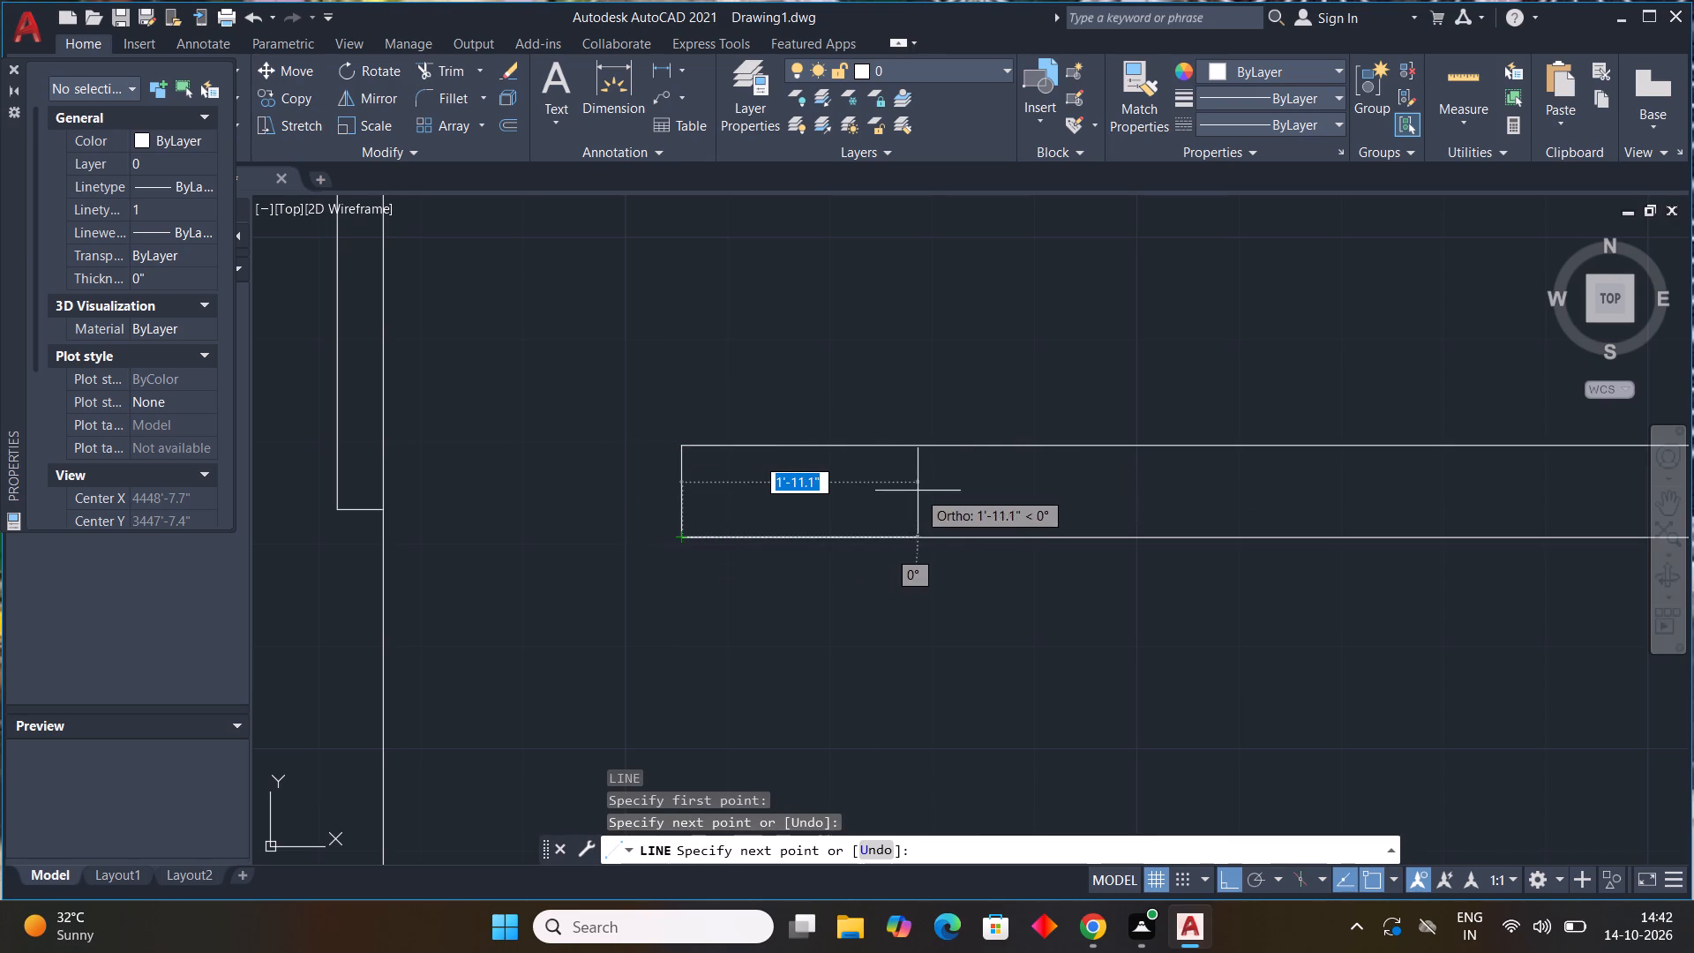
{"action": "key", "text": "Escape"}
{"action": "scroll", "coordinate": [918, 491], "scroll_direction": "down", "scroll_amount": 4}
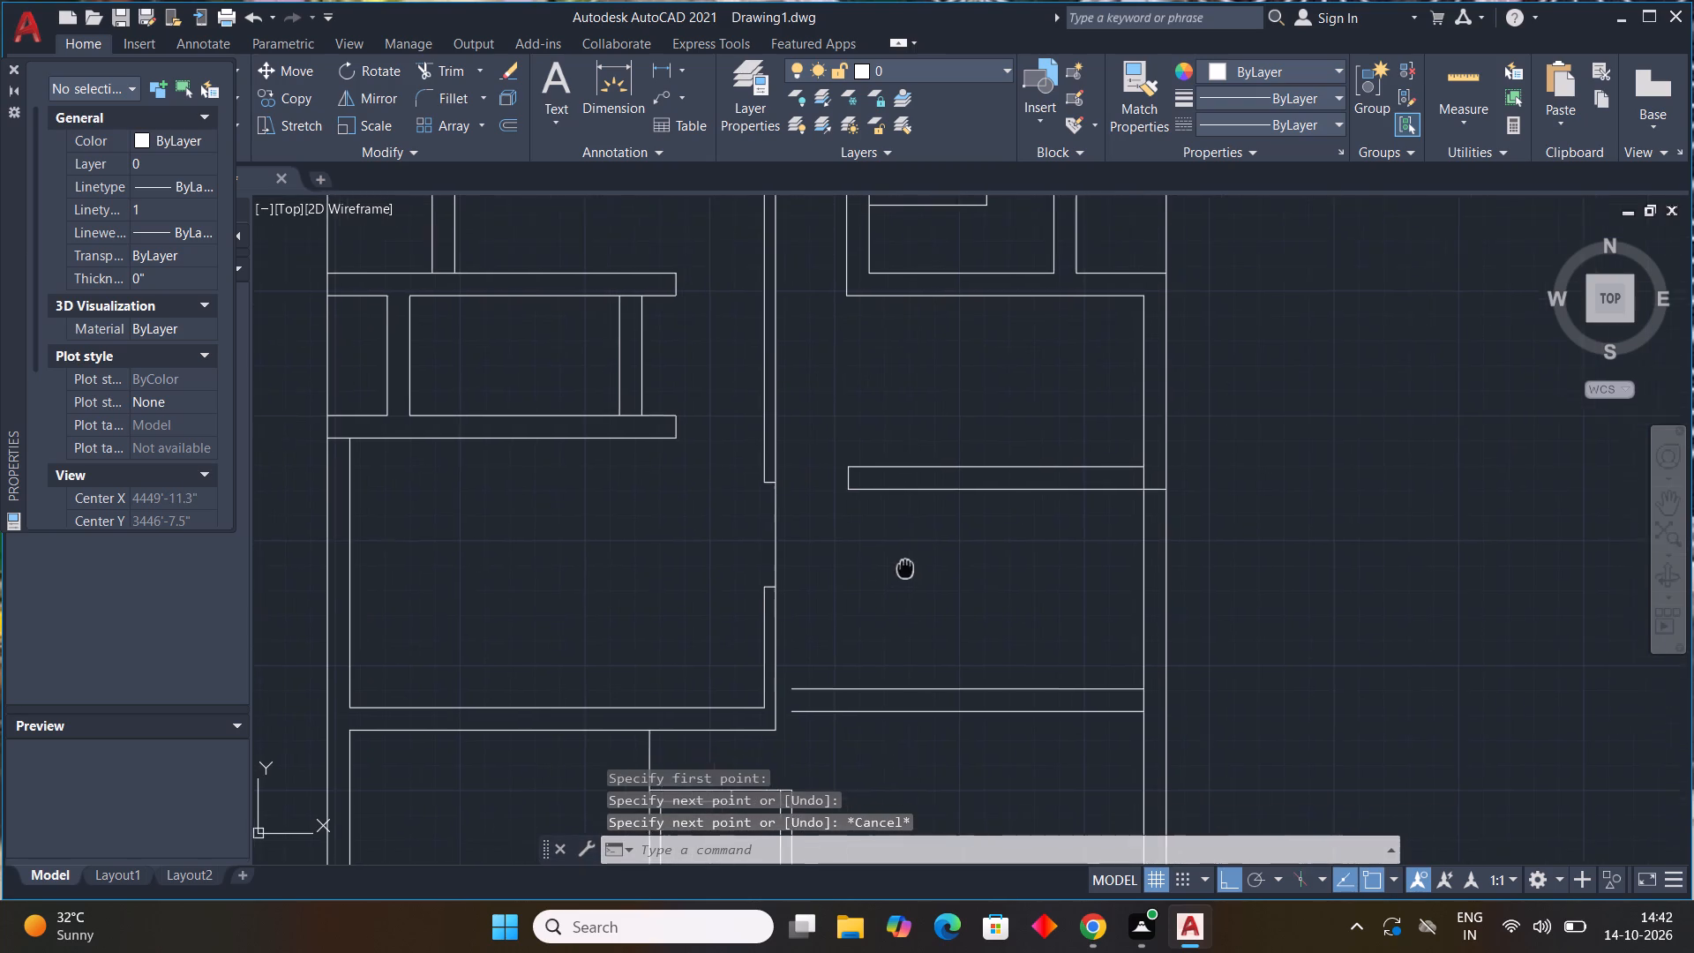
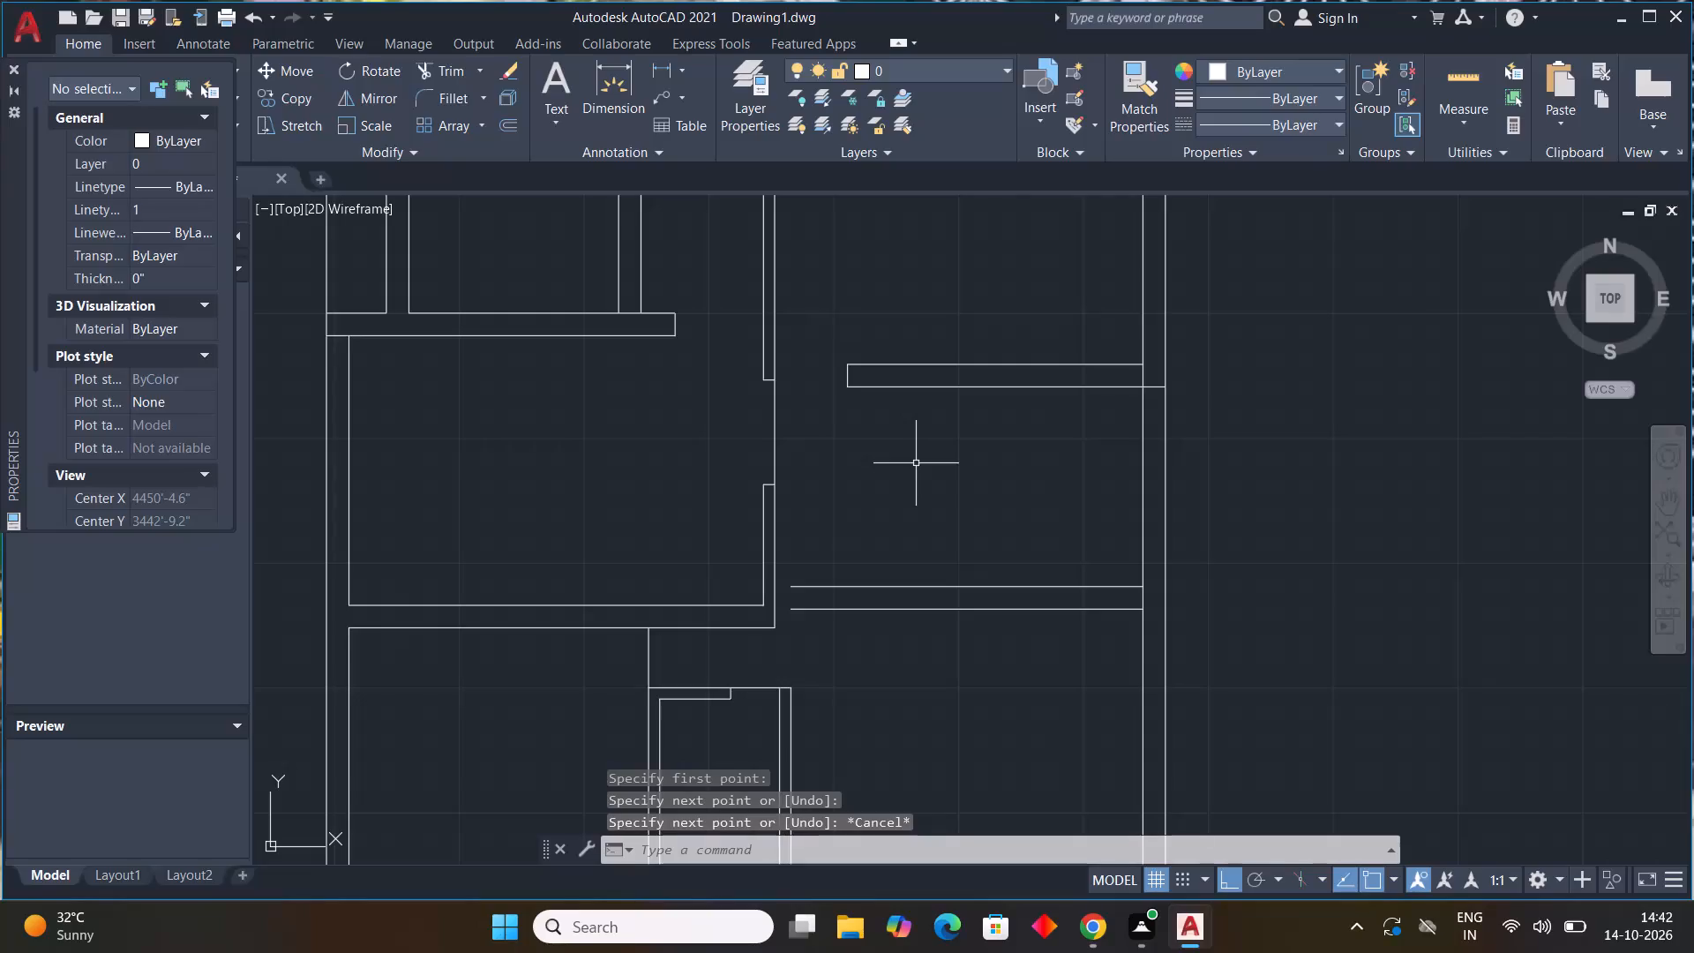
Trim the right outer wall's inner line across the upper cross wall and between the two cross walls.
{"action": "scroll", "coordinate": [924, 523], "scroll_direction": "down", "scroll_amount": 2}
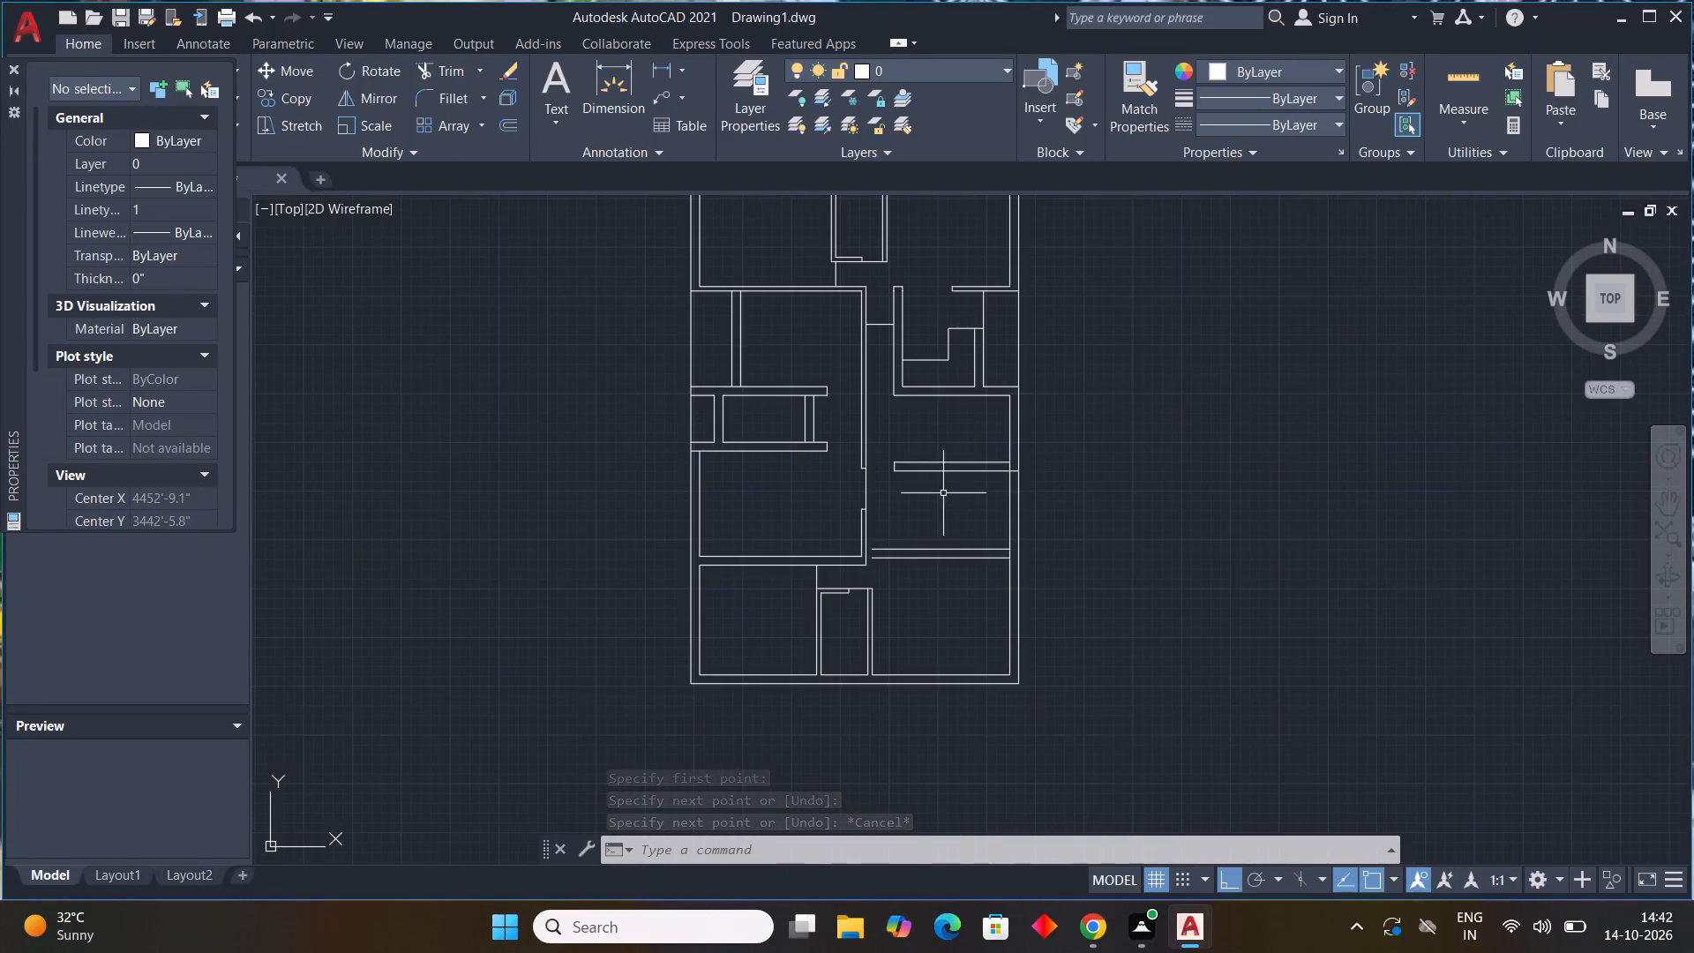
{"action": "type", "text": "tr"}
{"action": "key", "text": "space"}
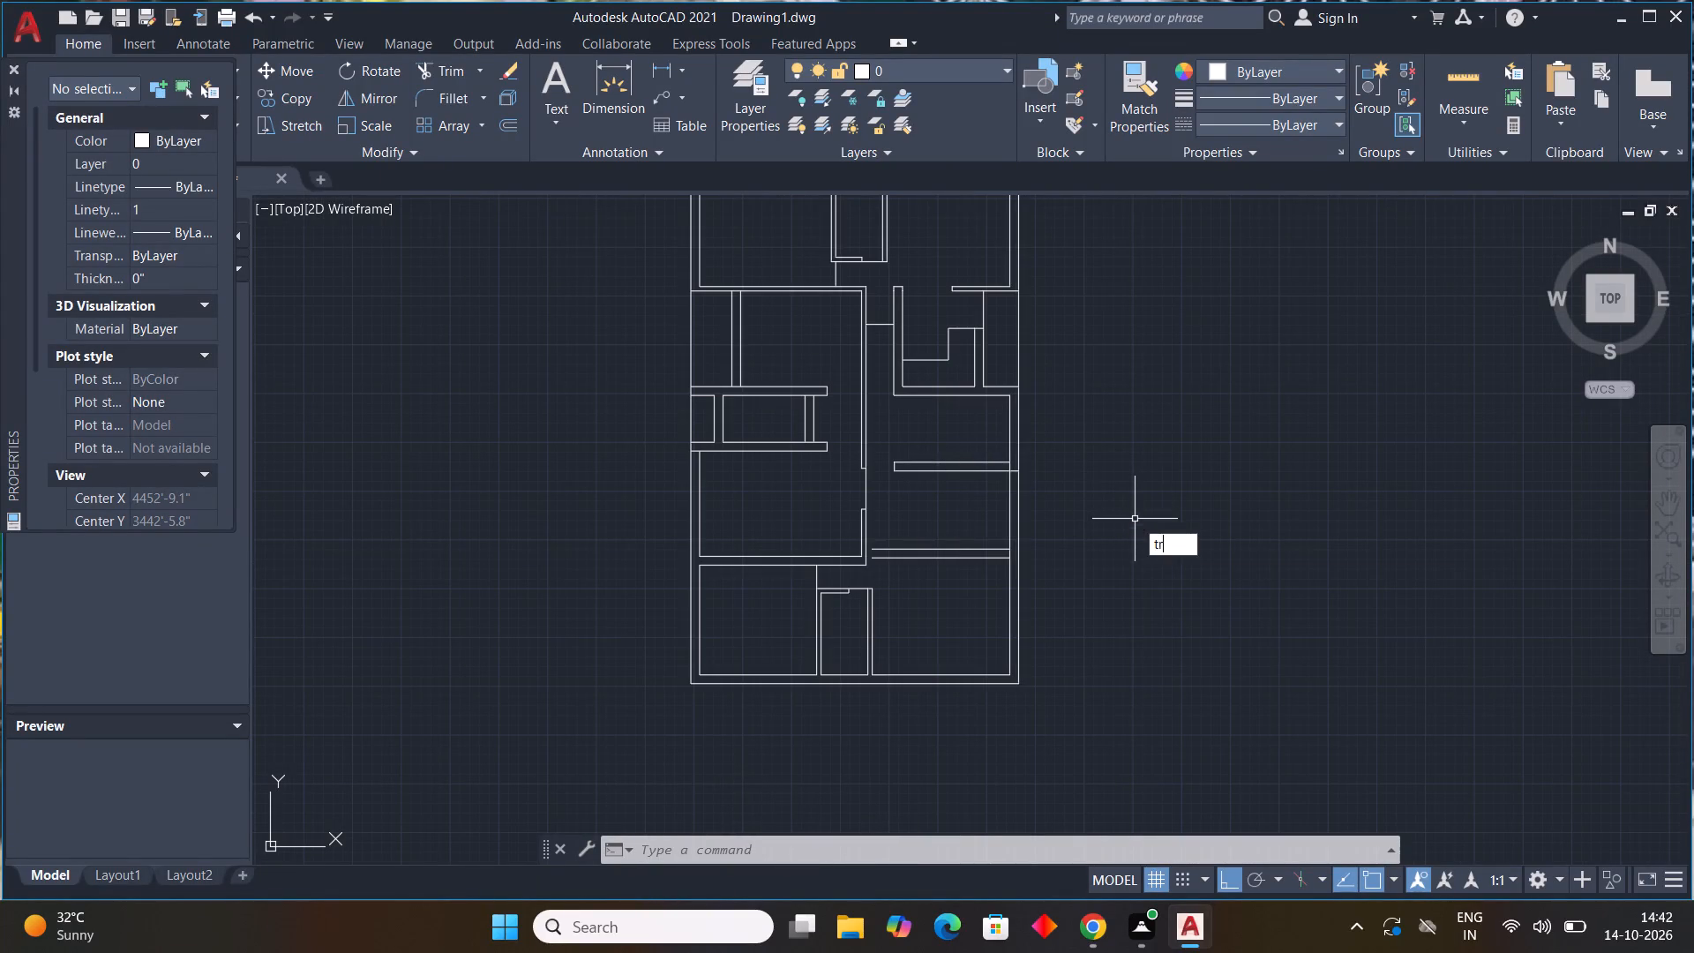
{"action": "scroll", "coordinate": [1022, 470], "scroll_direction": "up", "scroll_amount": 3}
{"action": "left_click", "coordinate": [974, 454]}
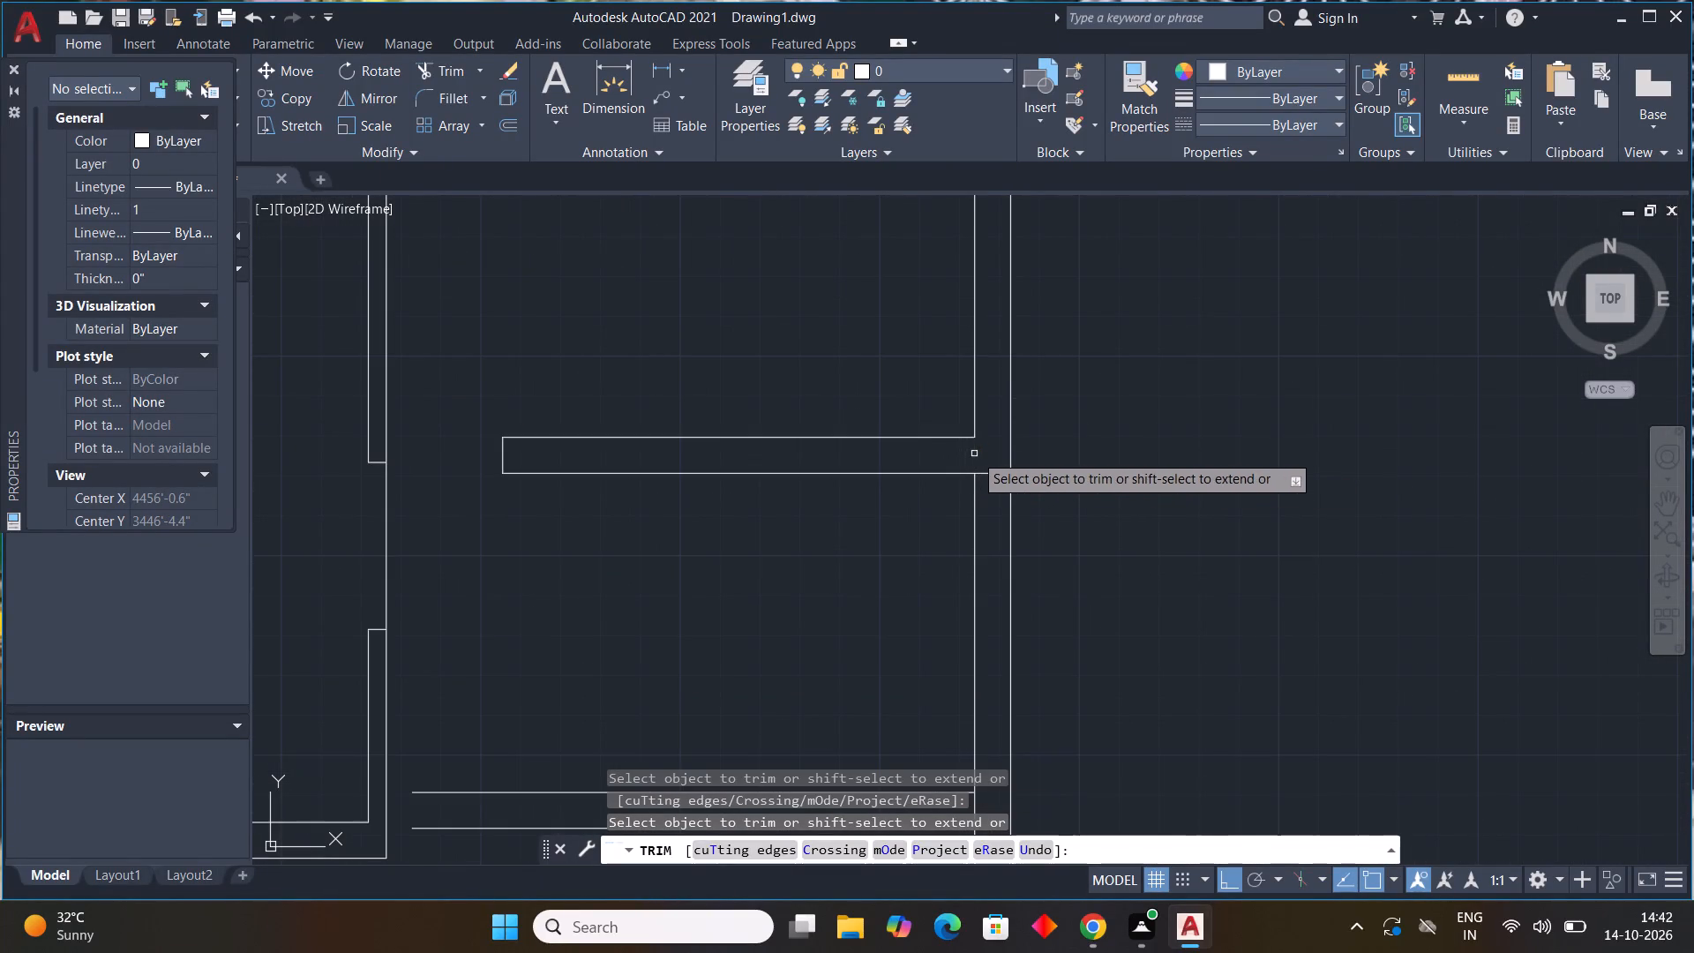
{"action": "scroll", "coordinate": [1056, 557], "scroll_direction": "down", "scroll_amount": 3}
{"action": "middle_click_drag", "start_coordinate": [1089, 582], "coordinate": [1075, 530]}
{"action": "scroll", "coordinate": [1042, 529], "scroll_direction": "up", "scroll_amount": 1}
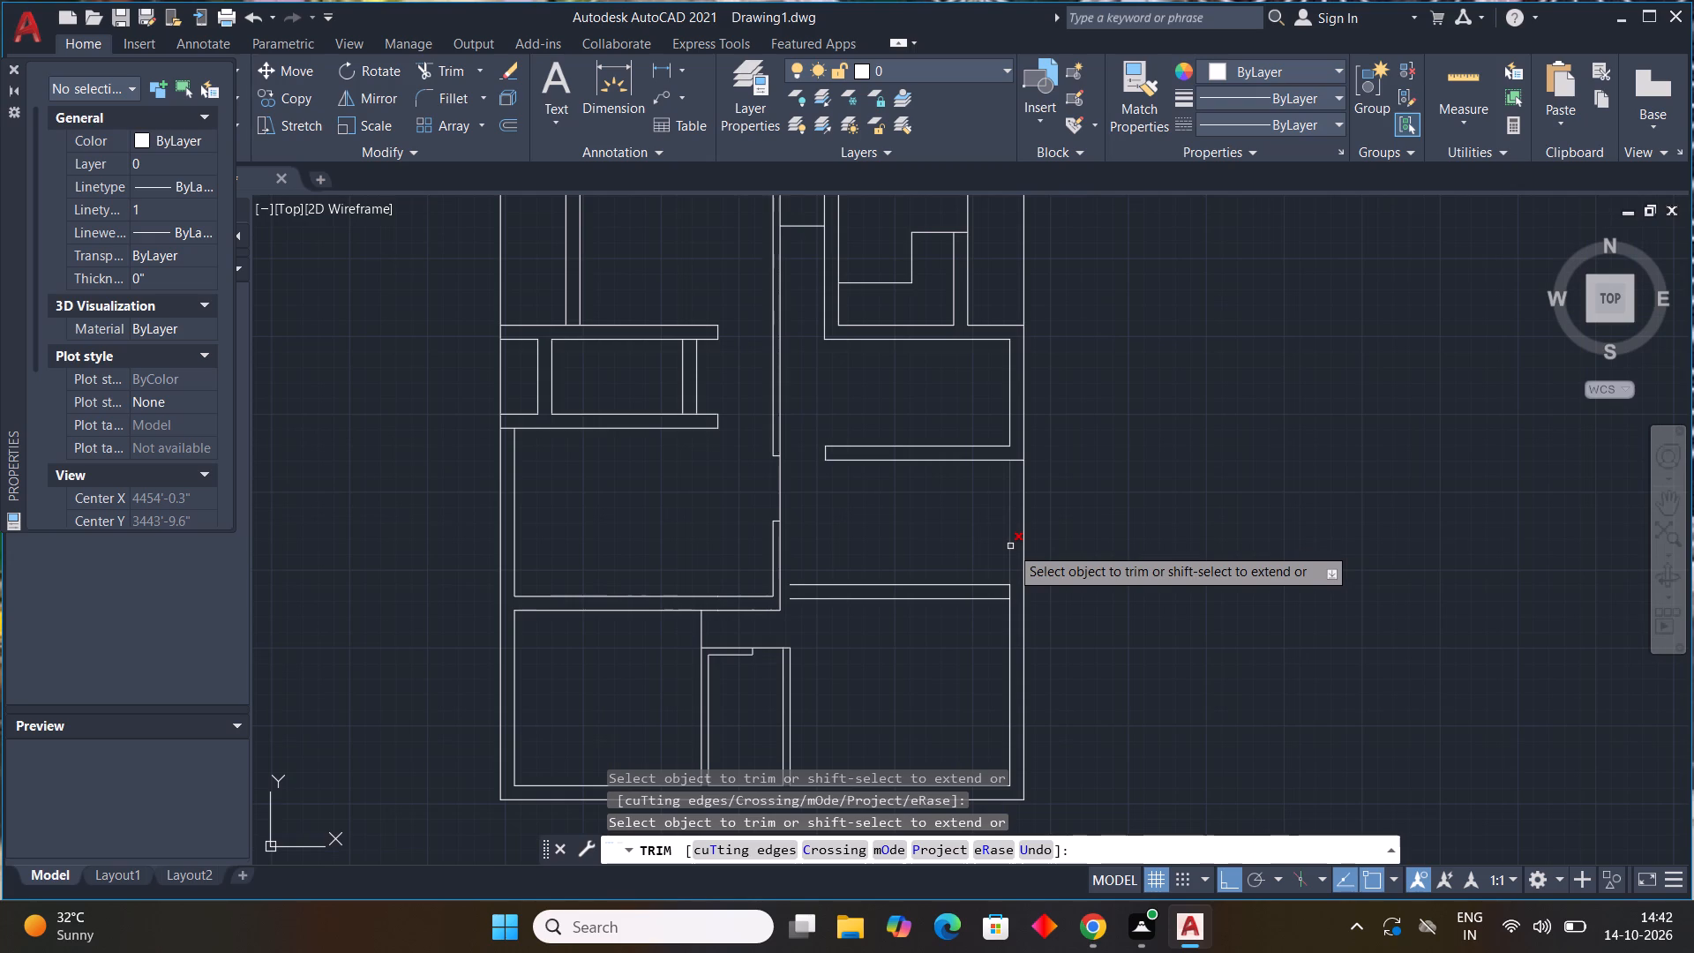
{"action": "left_click", "coordinate": [1010, 546]}
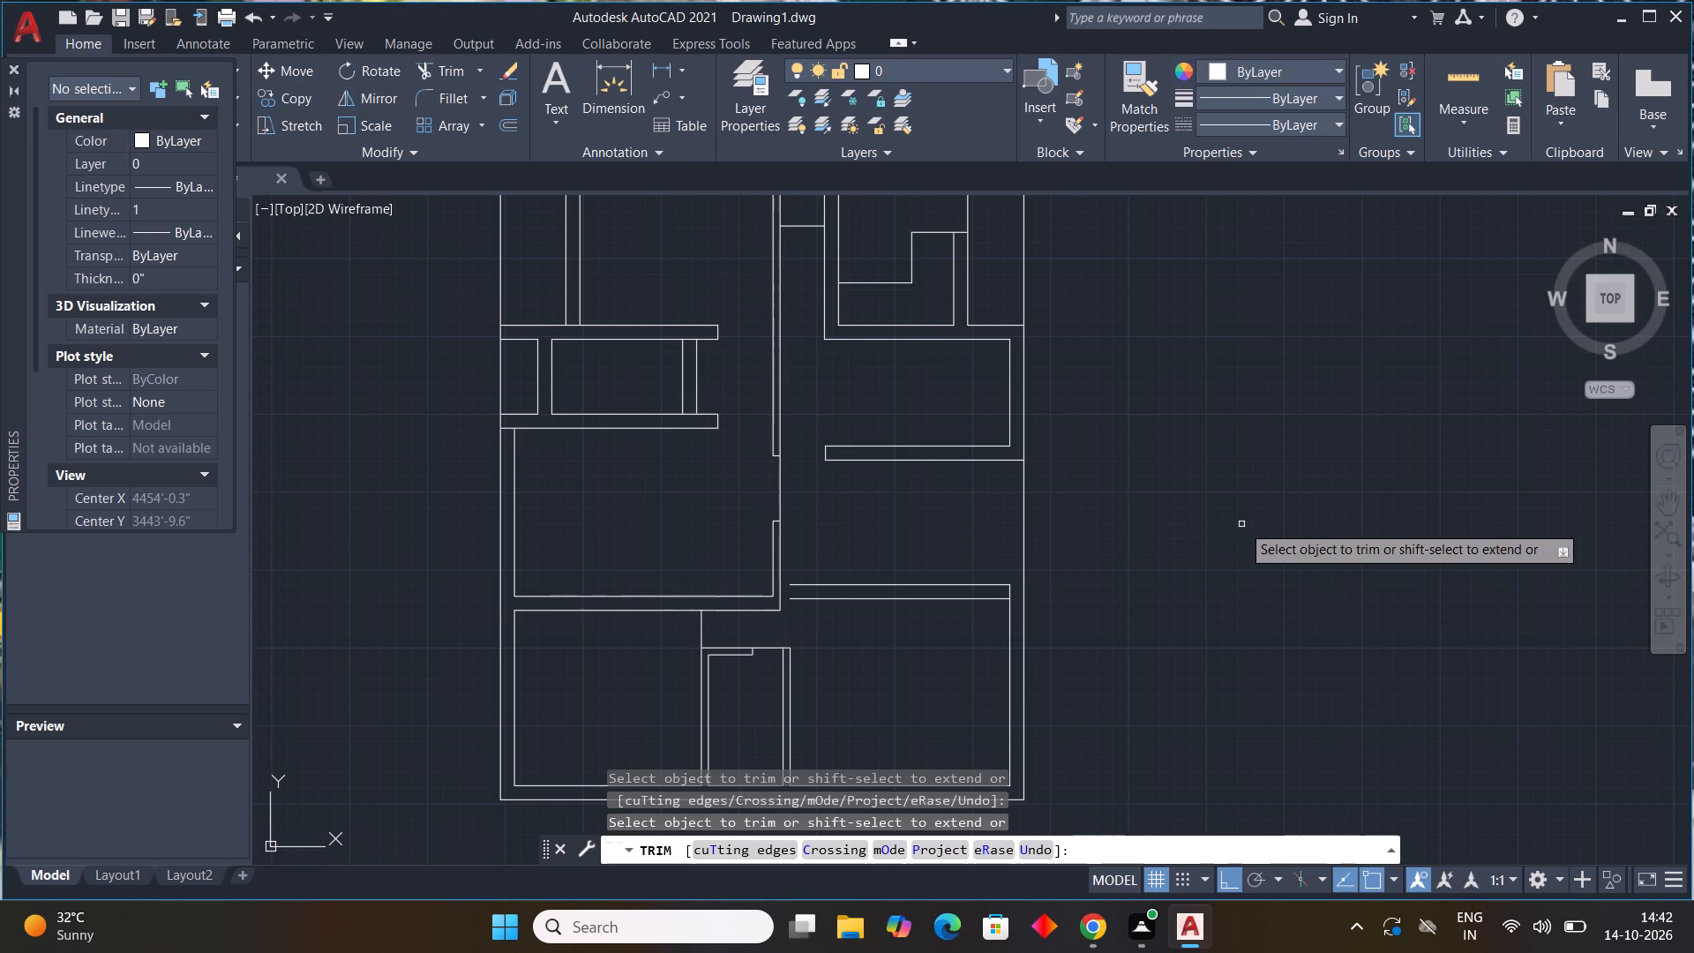
{"action": "key", "text": "Escape"}
Draw a short horizontal line extending the lower cross wall's upper line to the right outer wall's outer line.
{"action": "key", "text": "l"}
{"action": "key", "text": "space"}
{"action": "scroll", "coordinate": [993, 580], "scroll_direction": "up", "scroll_amount": 3}
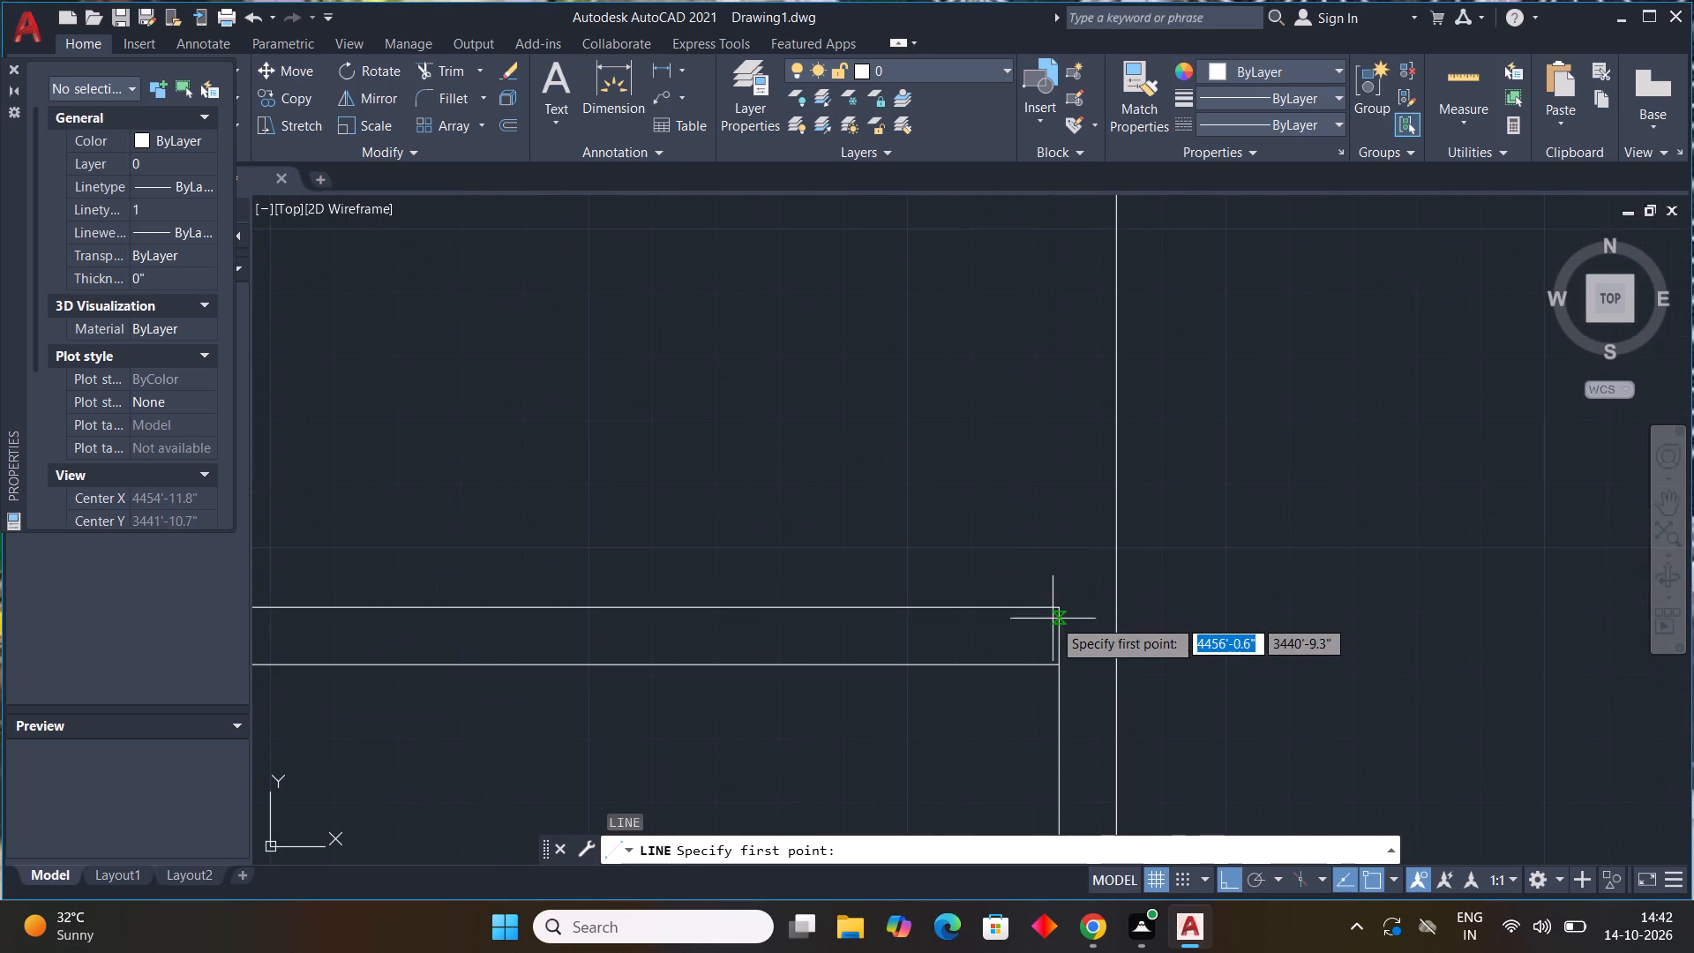
{"action": "left_click", "coordinate": [1056, 606]}
{"action": "left_click", "coordinate": [1111, 602]}
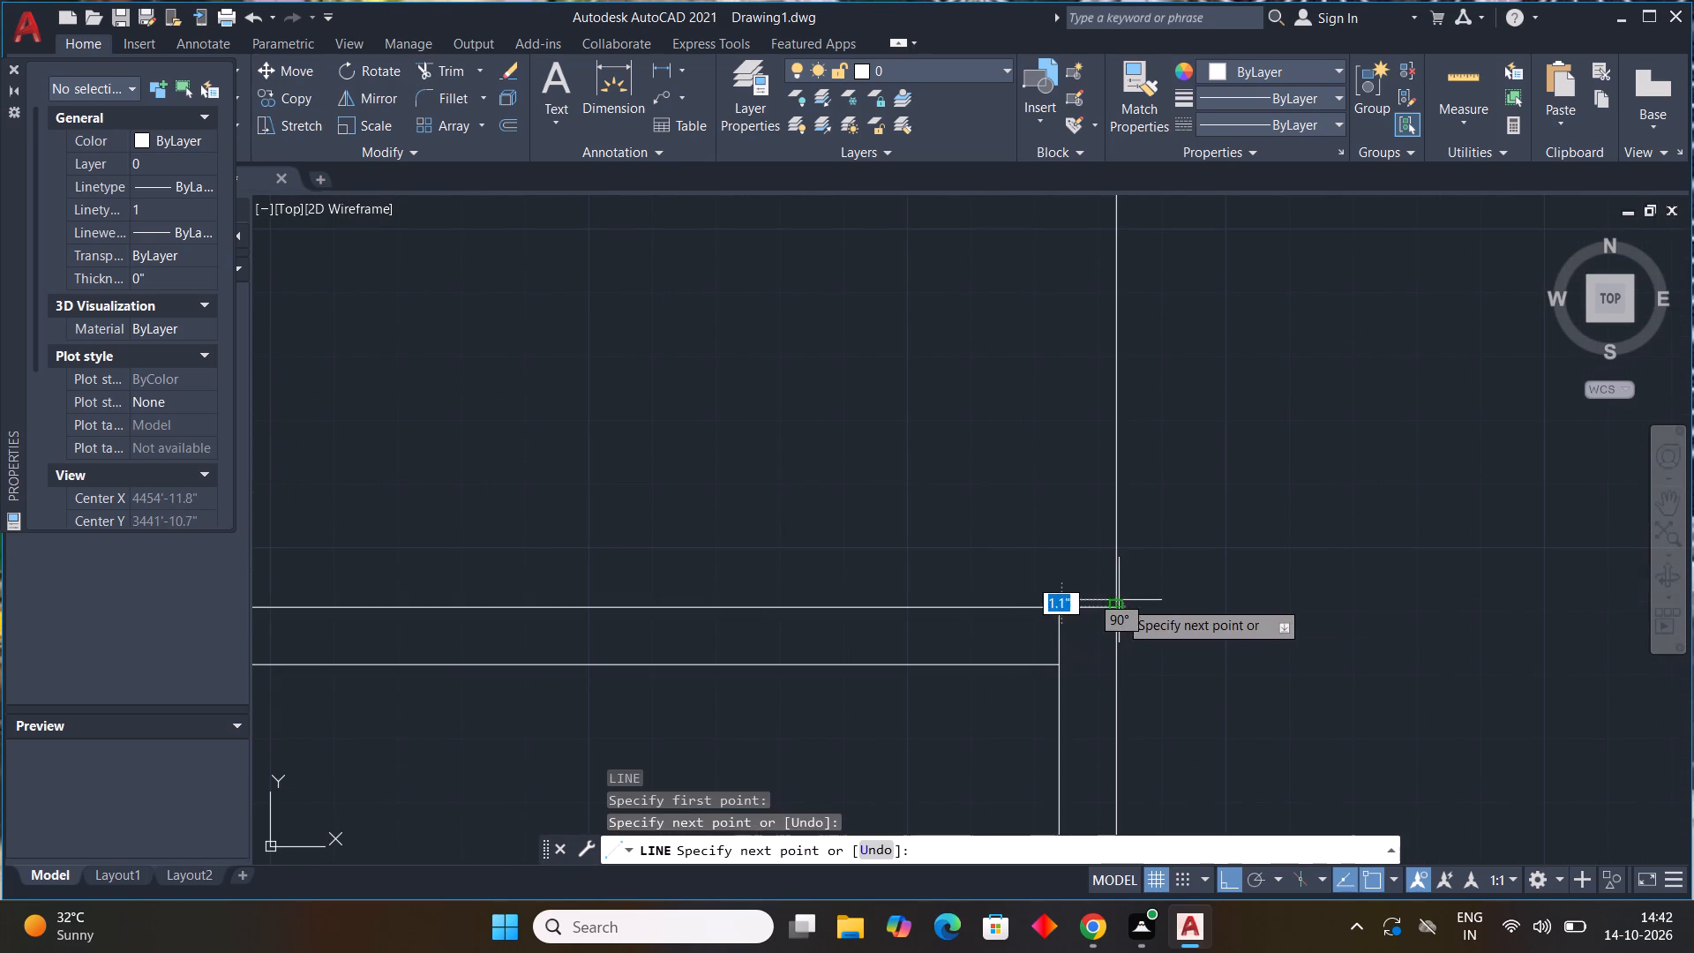
{"action": "key", "text": "Escape"}
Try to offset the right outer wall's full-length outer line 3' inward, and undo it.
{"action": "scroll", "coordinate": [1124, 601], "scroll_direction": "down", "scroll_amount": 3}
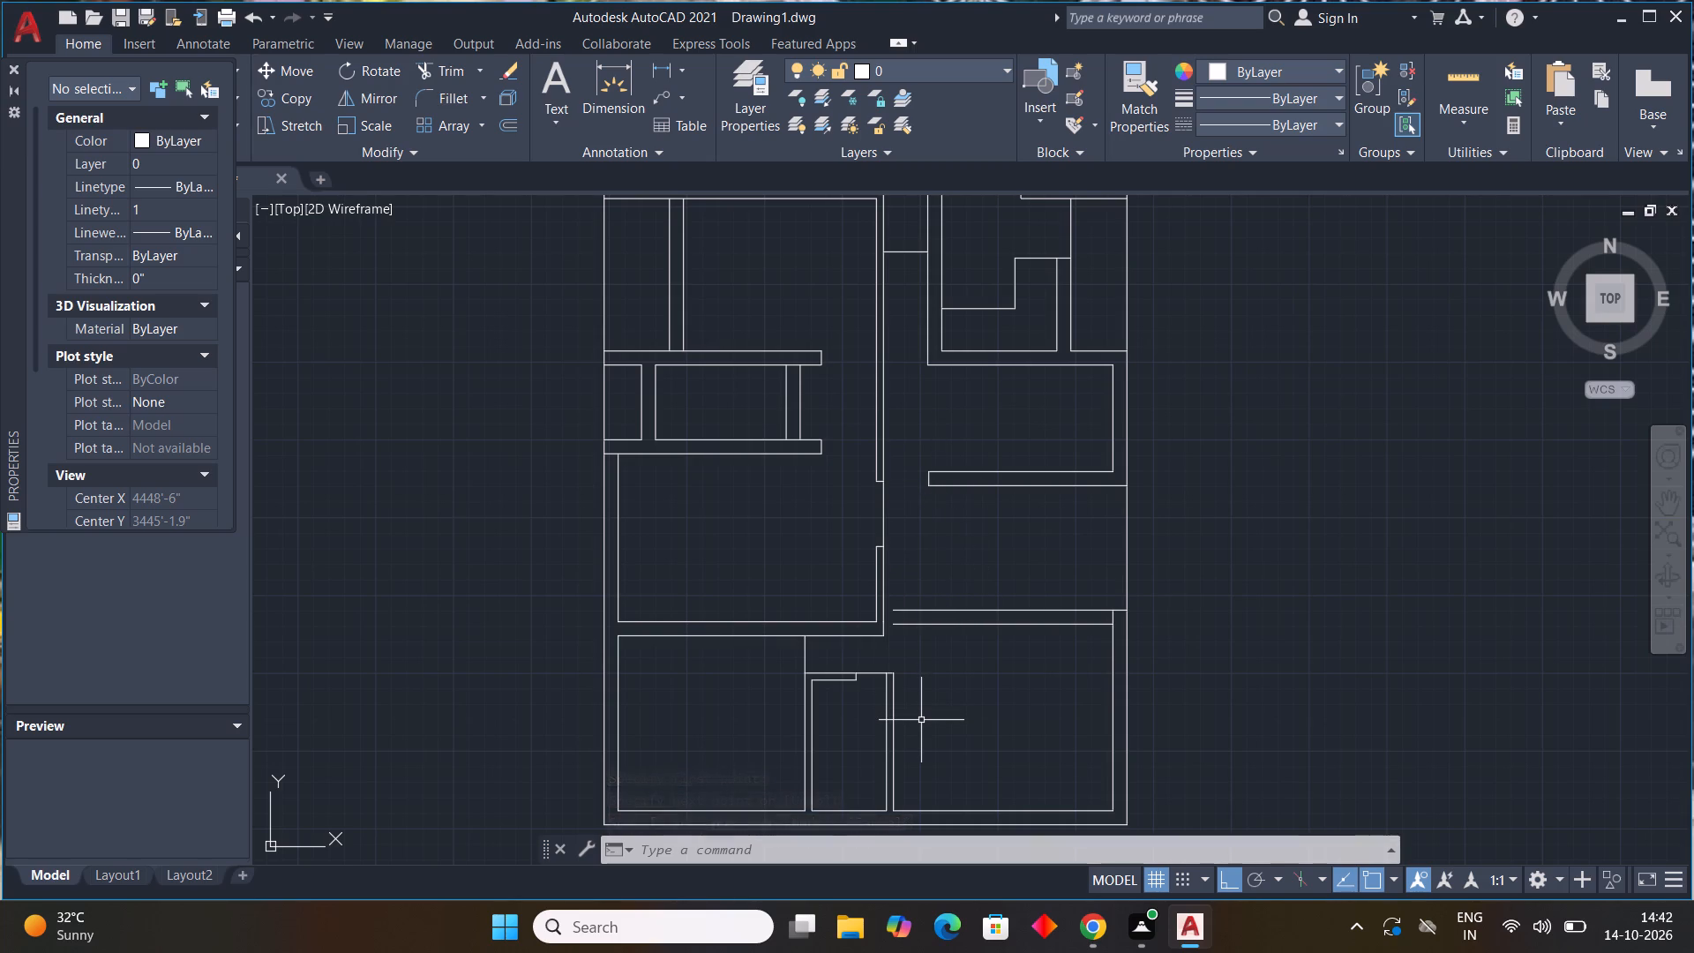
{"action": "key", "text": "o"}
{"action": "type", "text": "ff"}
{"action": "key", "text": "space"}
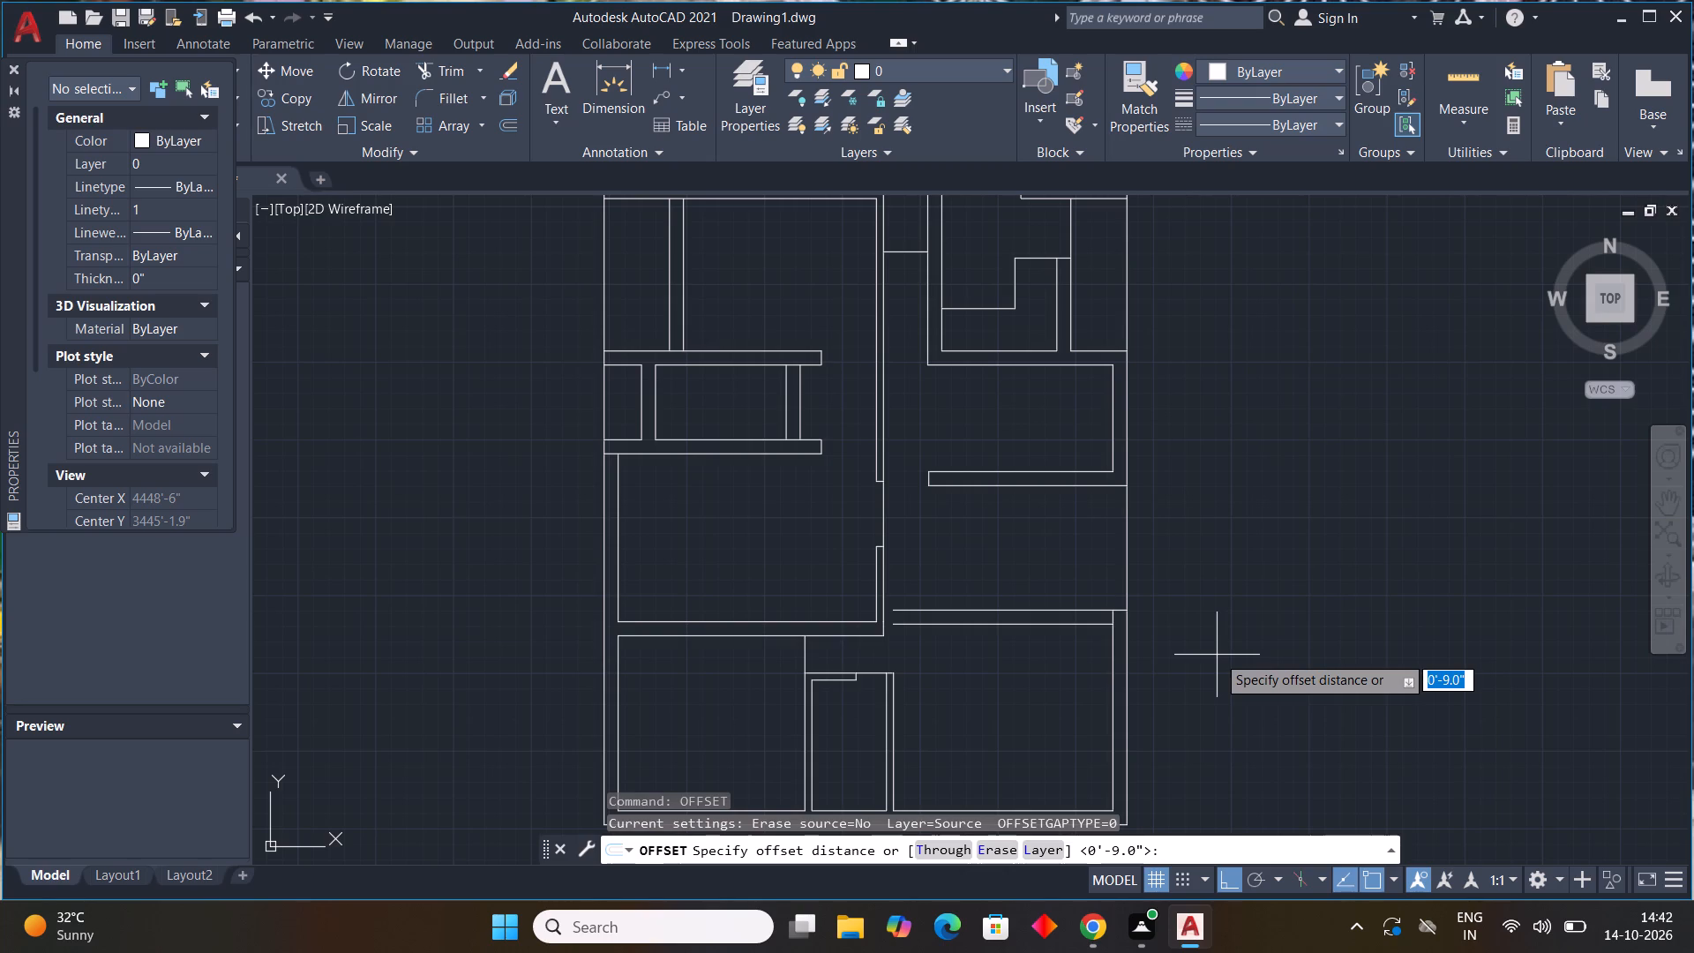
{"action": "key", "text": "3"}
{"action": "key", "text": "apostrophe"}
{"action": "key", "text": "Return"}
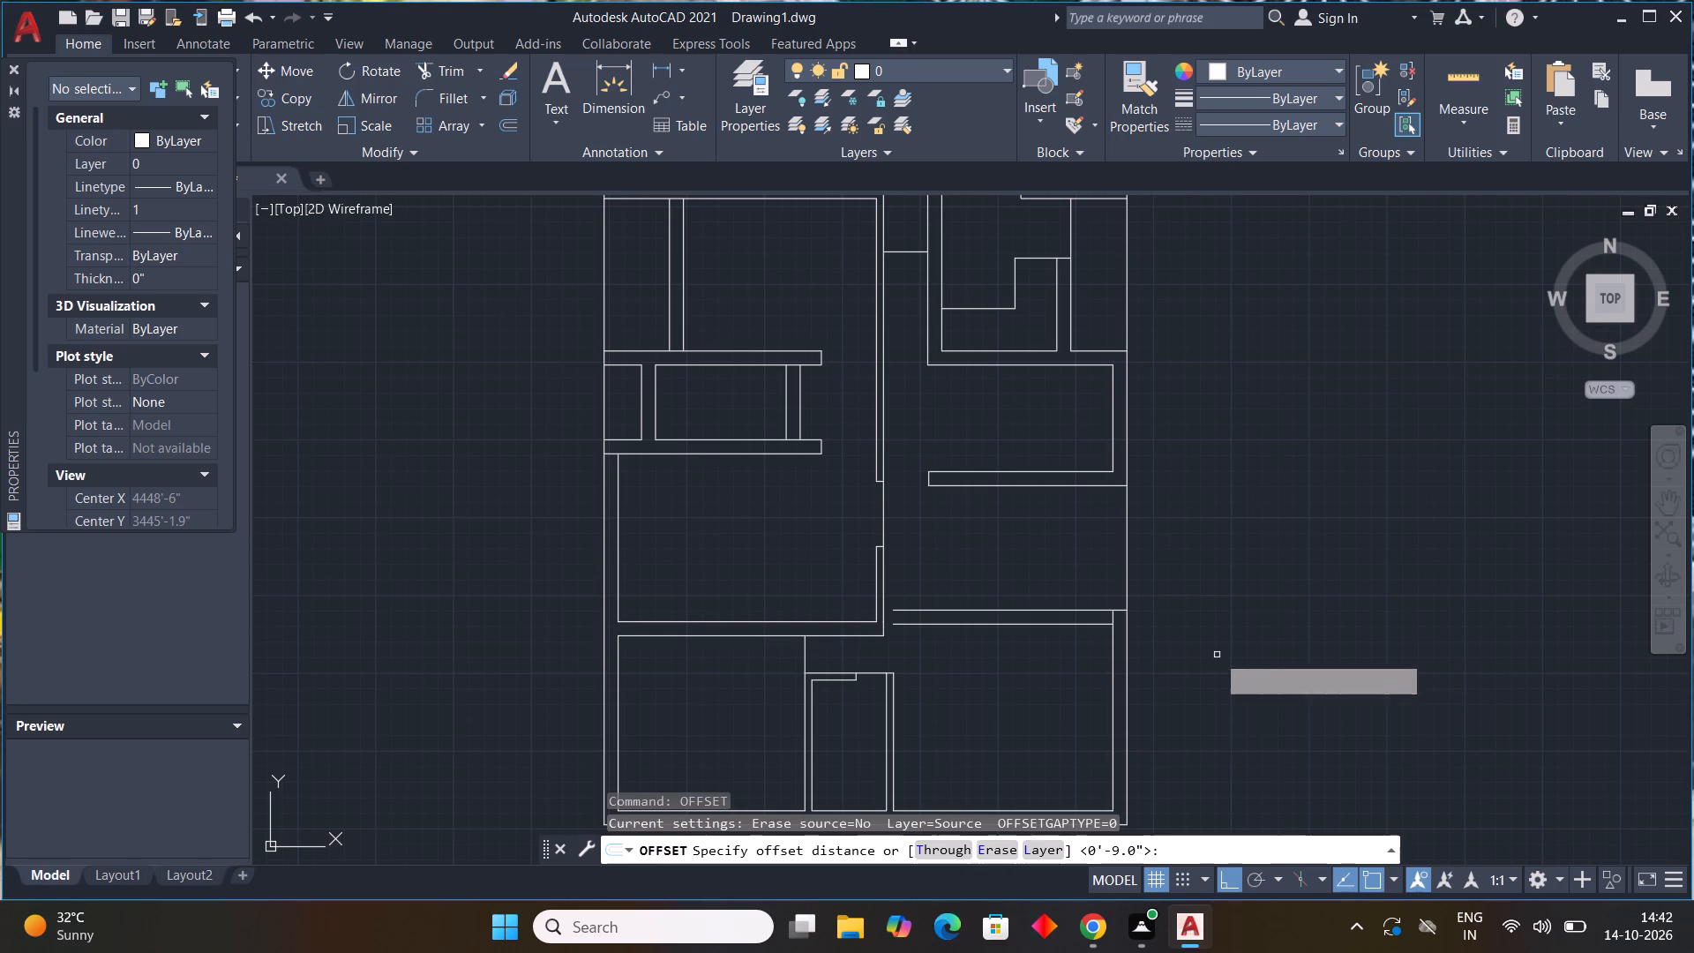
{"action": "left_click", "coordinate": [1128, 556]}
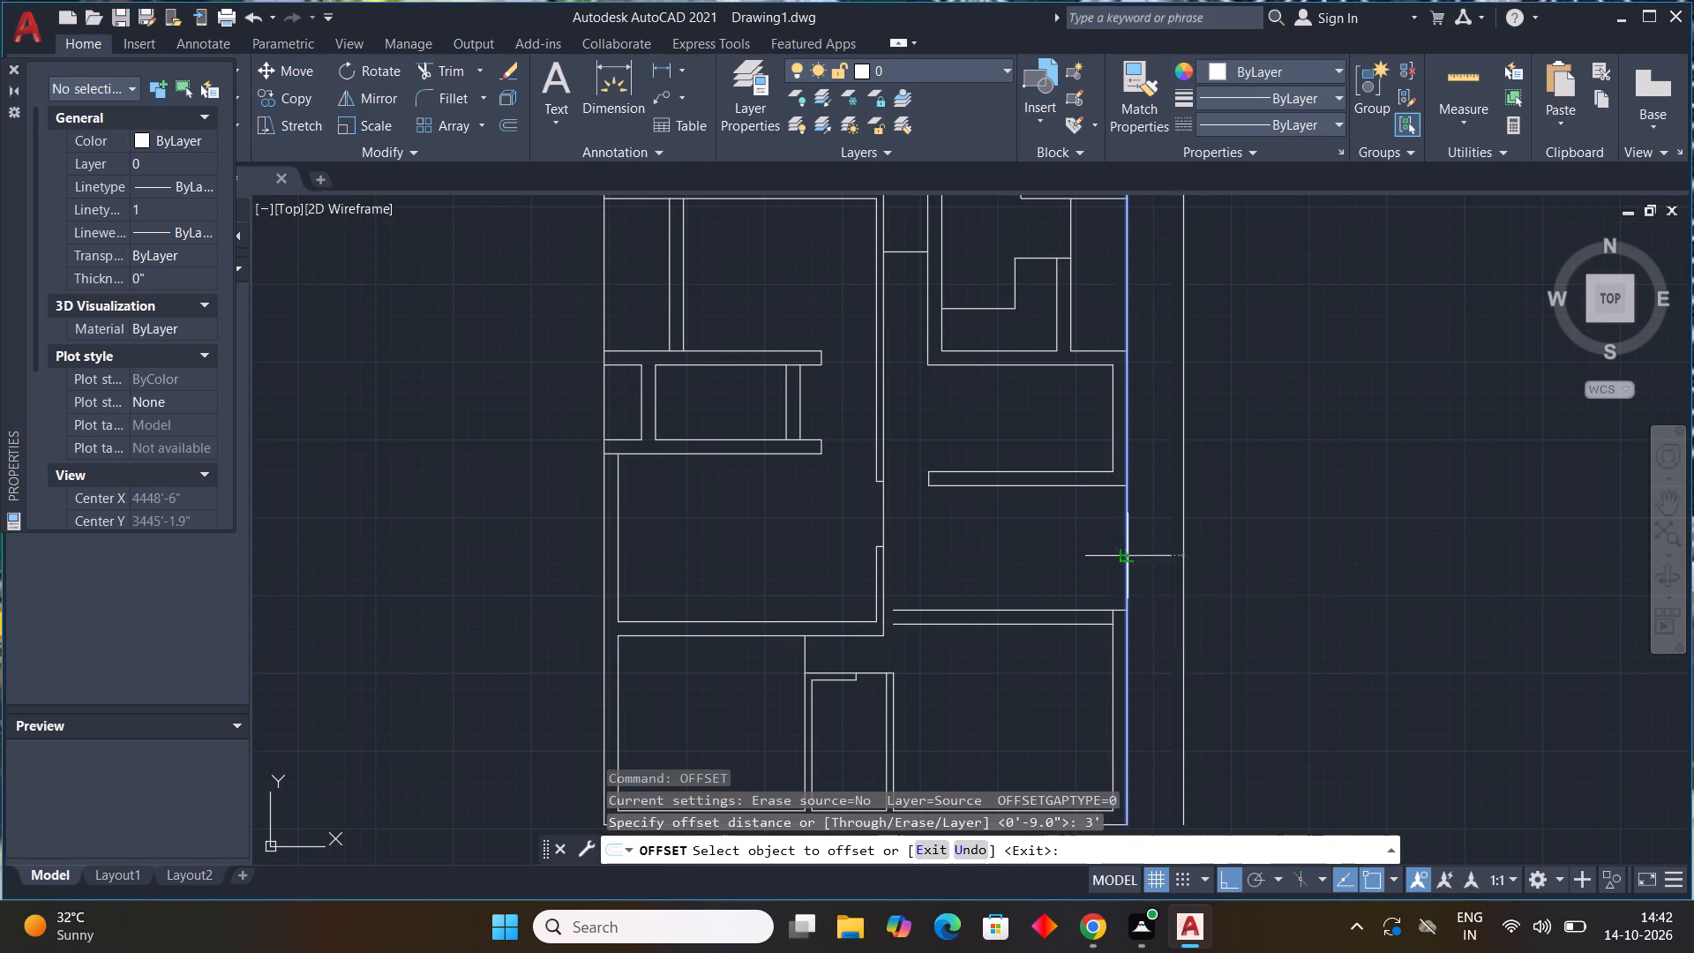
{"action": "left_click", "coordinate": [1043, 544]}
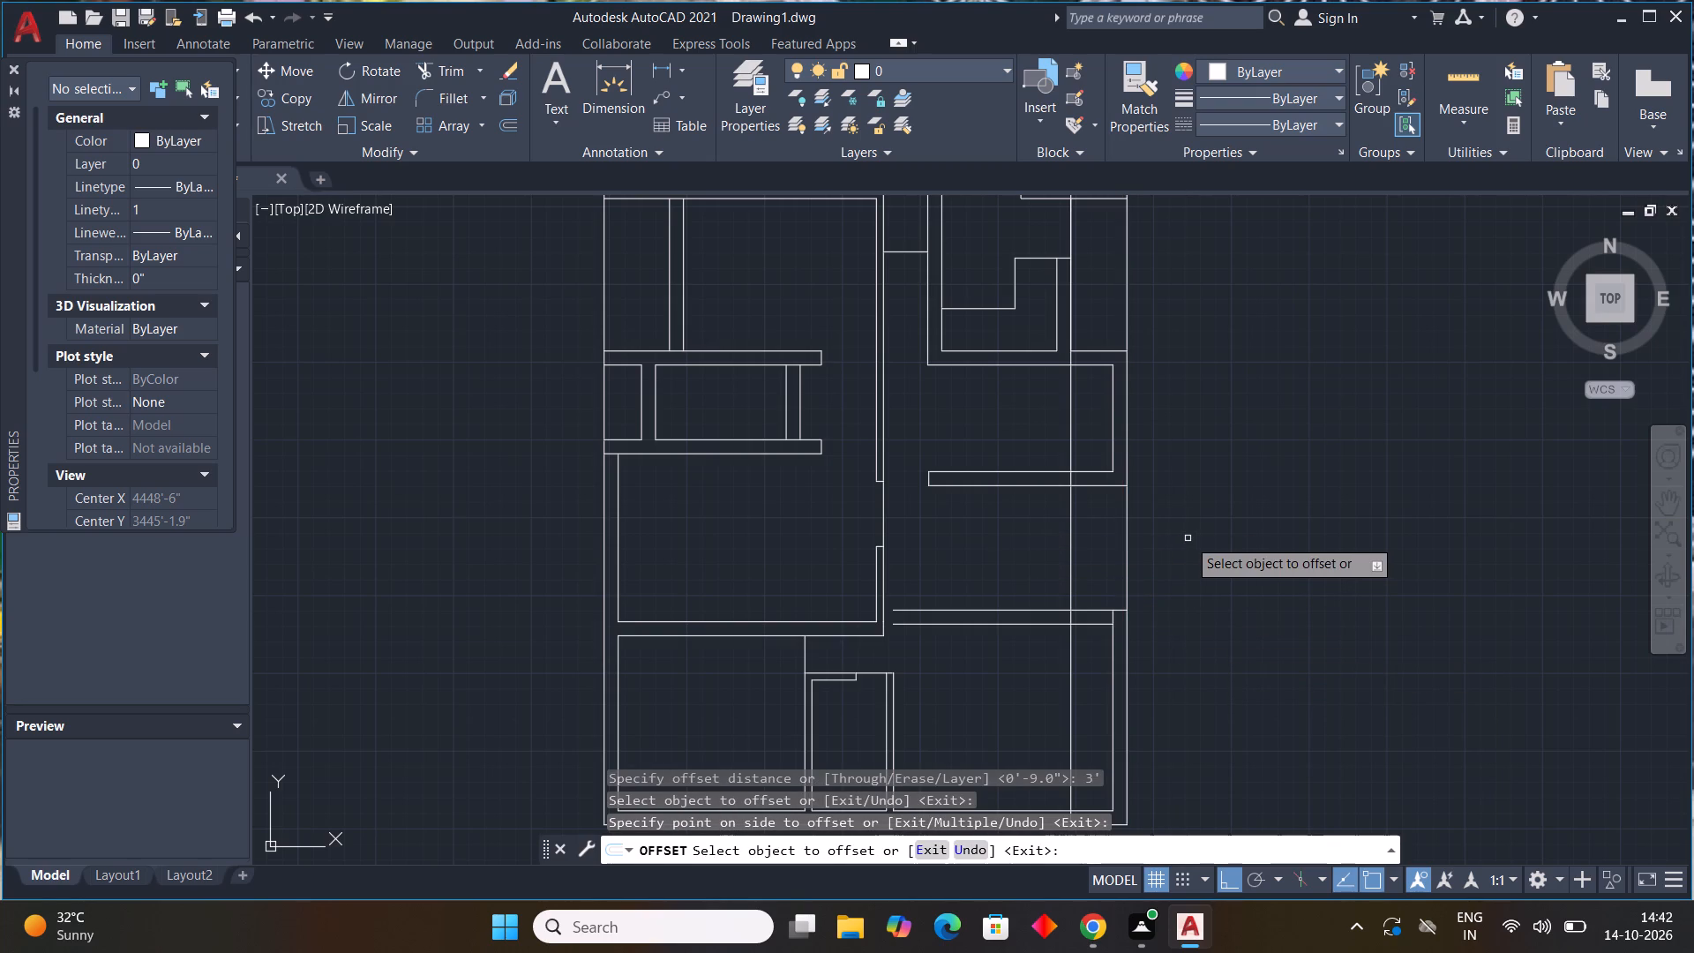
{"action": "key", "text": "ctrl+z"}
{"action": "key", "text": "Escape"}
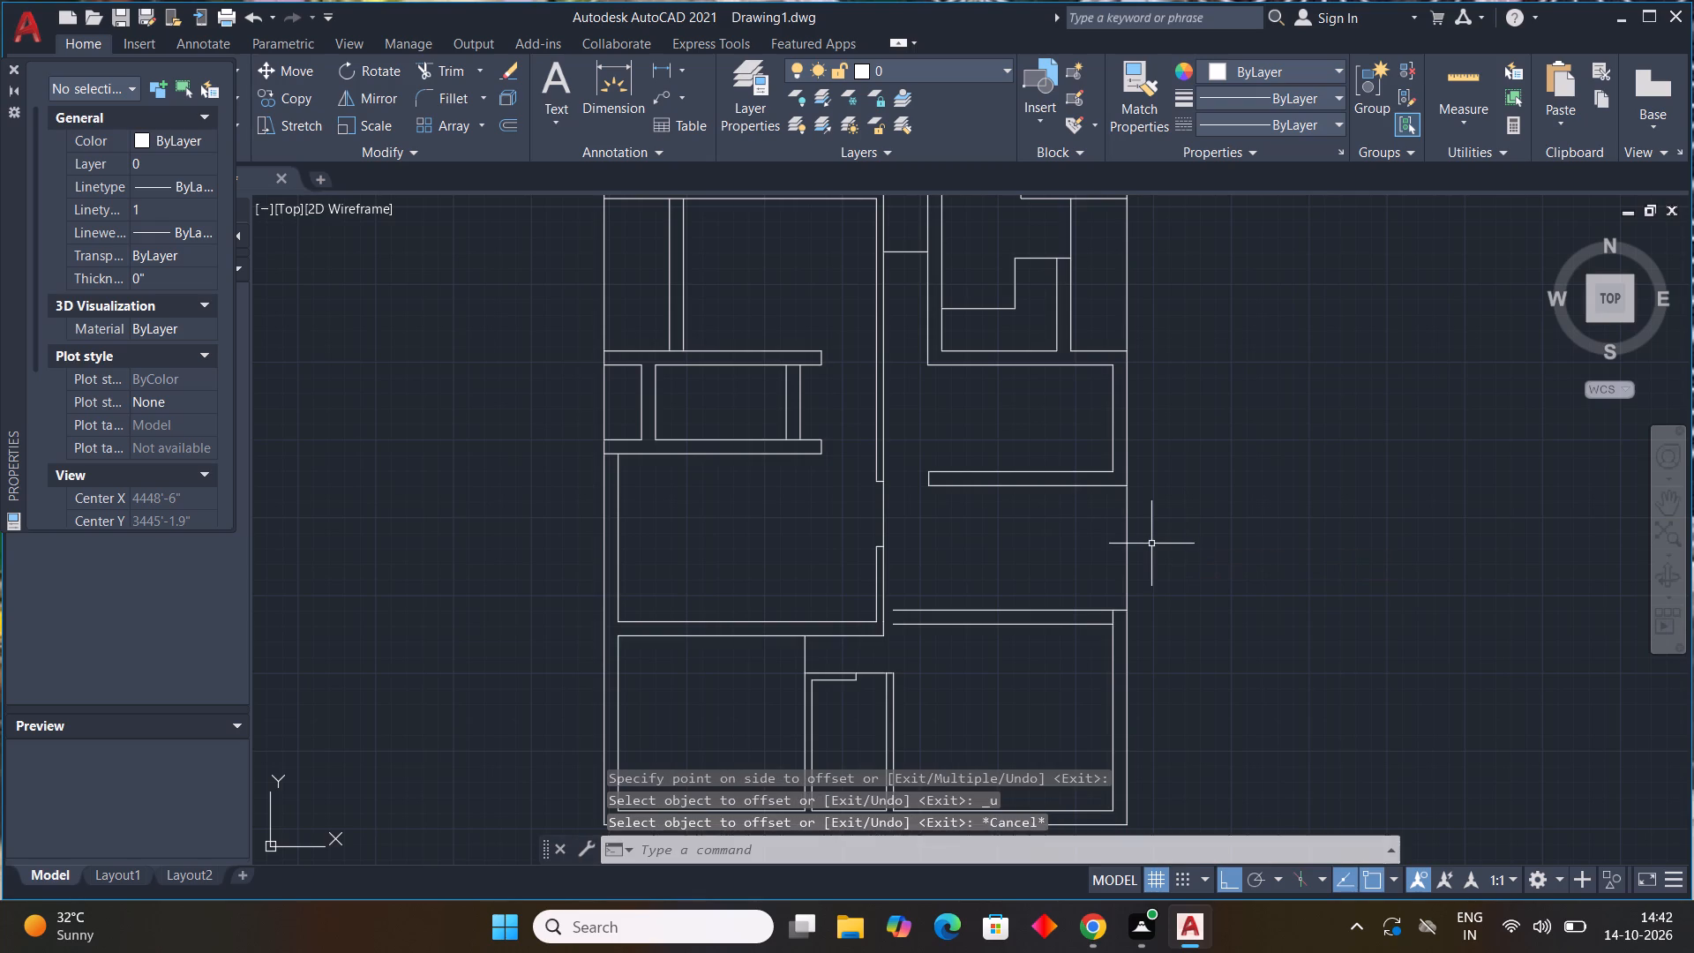
Trim the right outer wall's outer line between the upper and lower cross walls.
{"action": "type", "text": "tr"}
{"action": "key", "text": "space"}
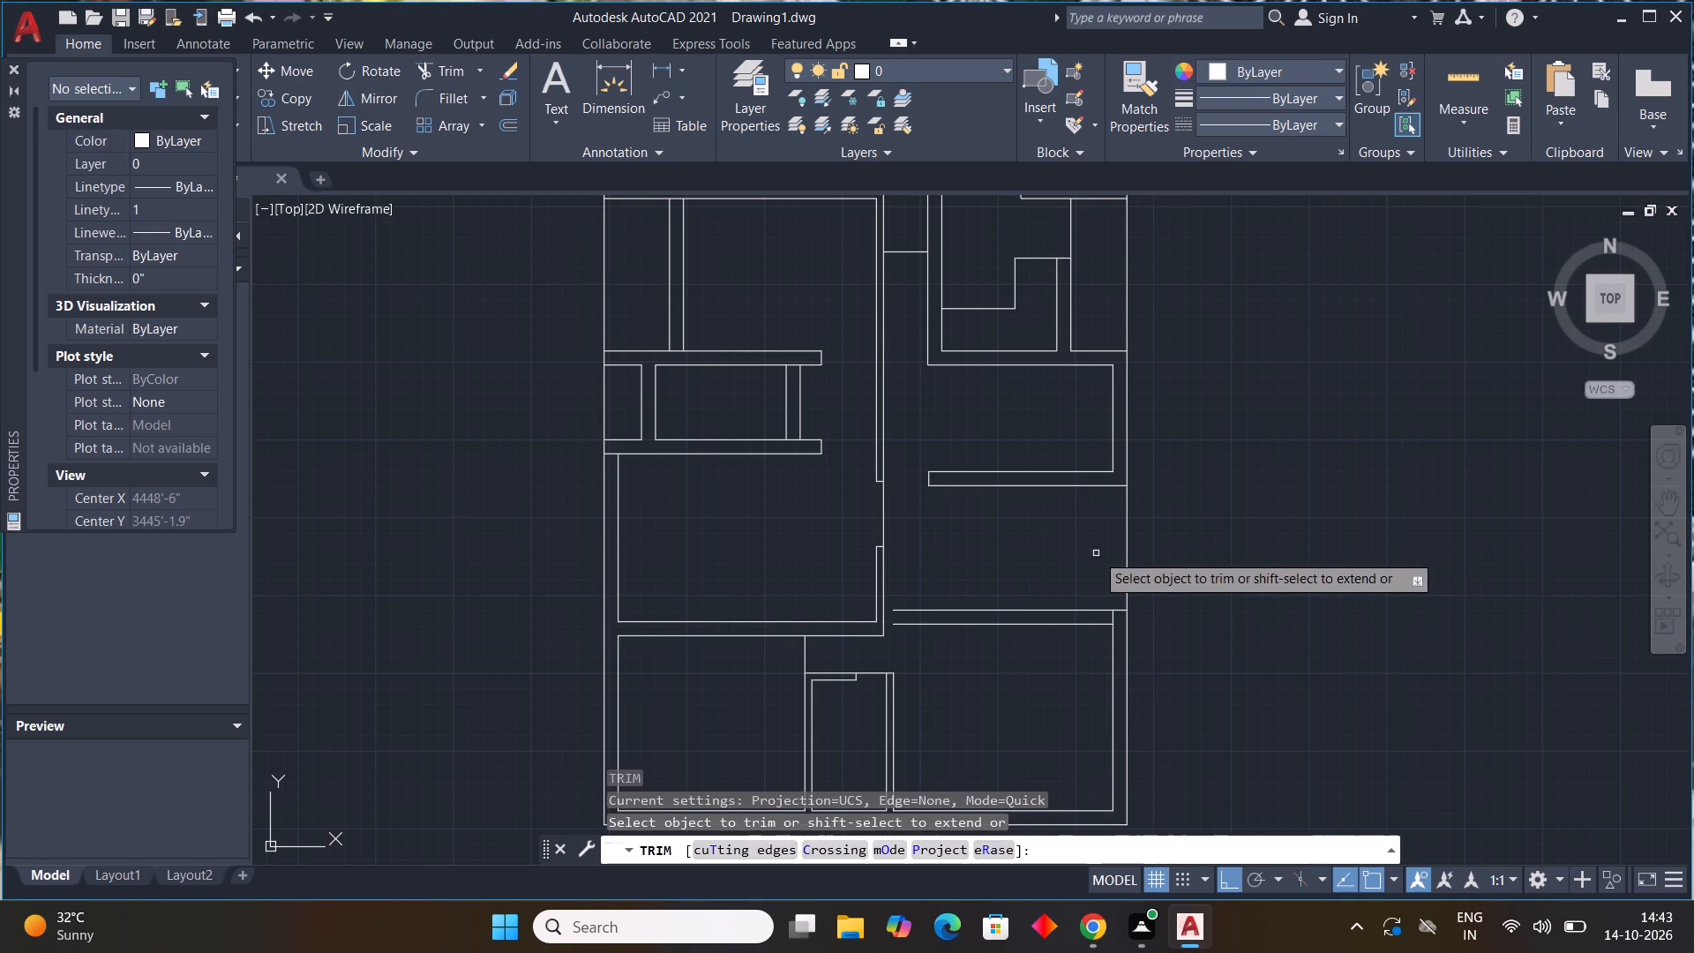
{"action": "left_click_drag", "start_coordinate": [1096, 553], "coordinate": [1163, 540]}
{"action": "key", "text": "Escape"}
Draw a separate vertical line closing the gap in the outer wall line between the two cross walls.
{"action": "type", "text": "l"}
{"action": "key", "text": "space"}
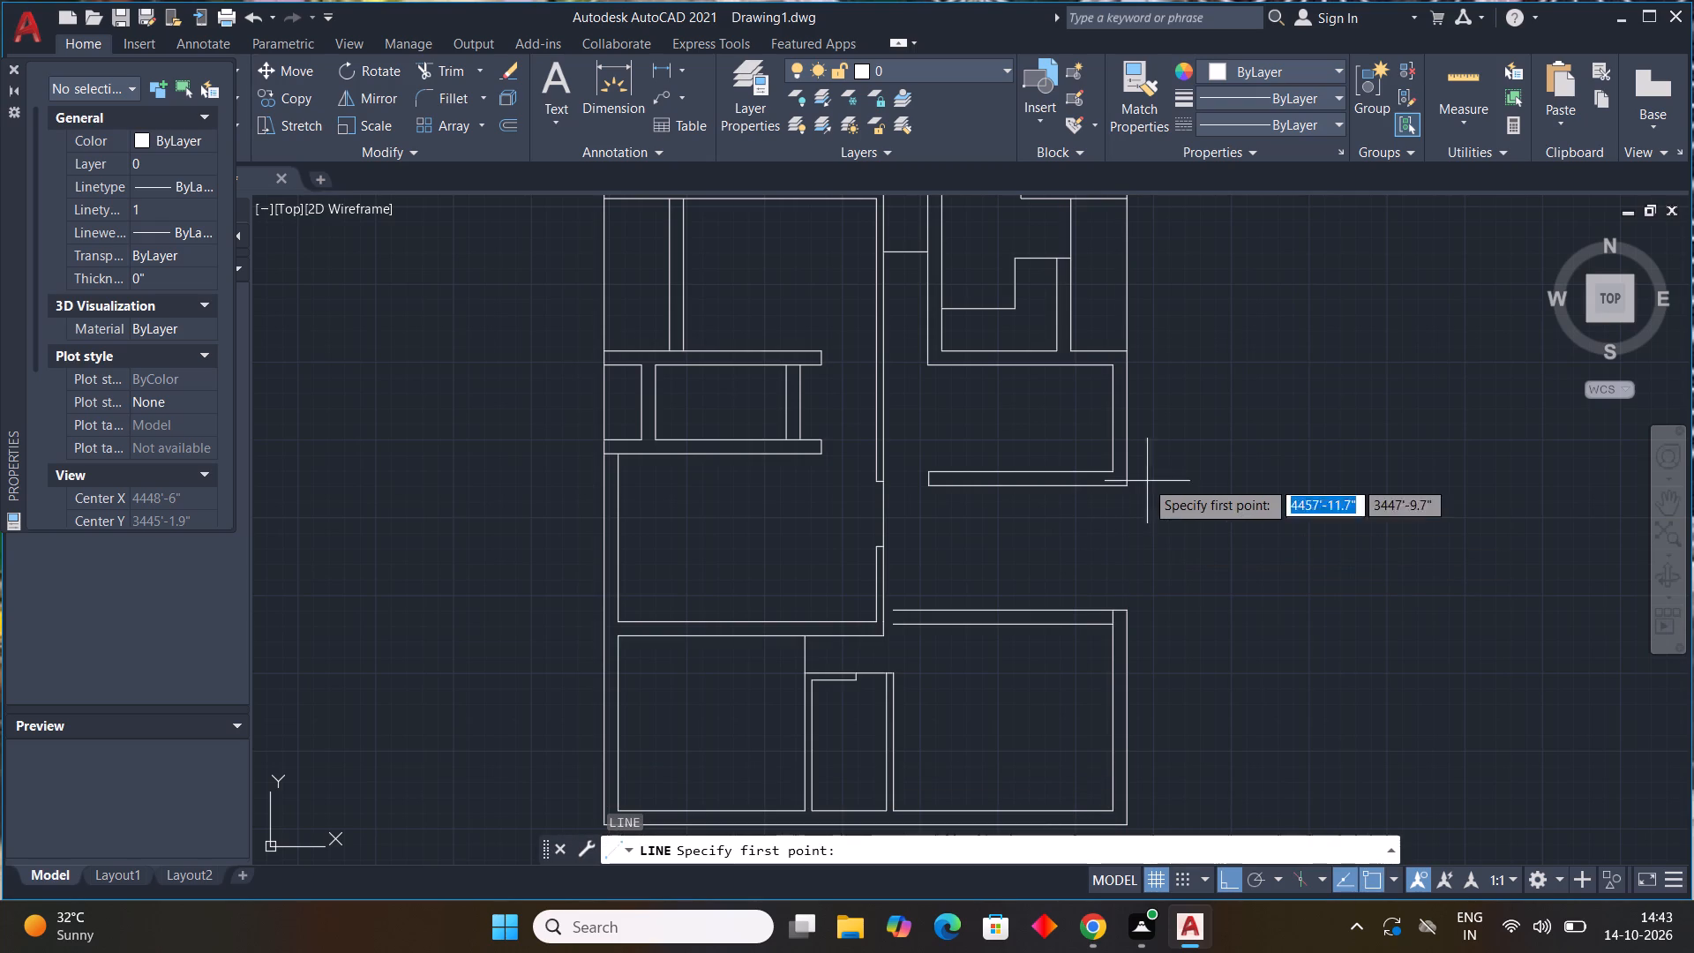
{"action": "left_click", "coordinate": [1130, 483]}
{"action": "left_click", "coordinate": [1128, 610]}
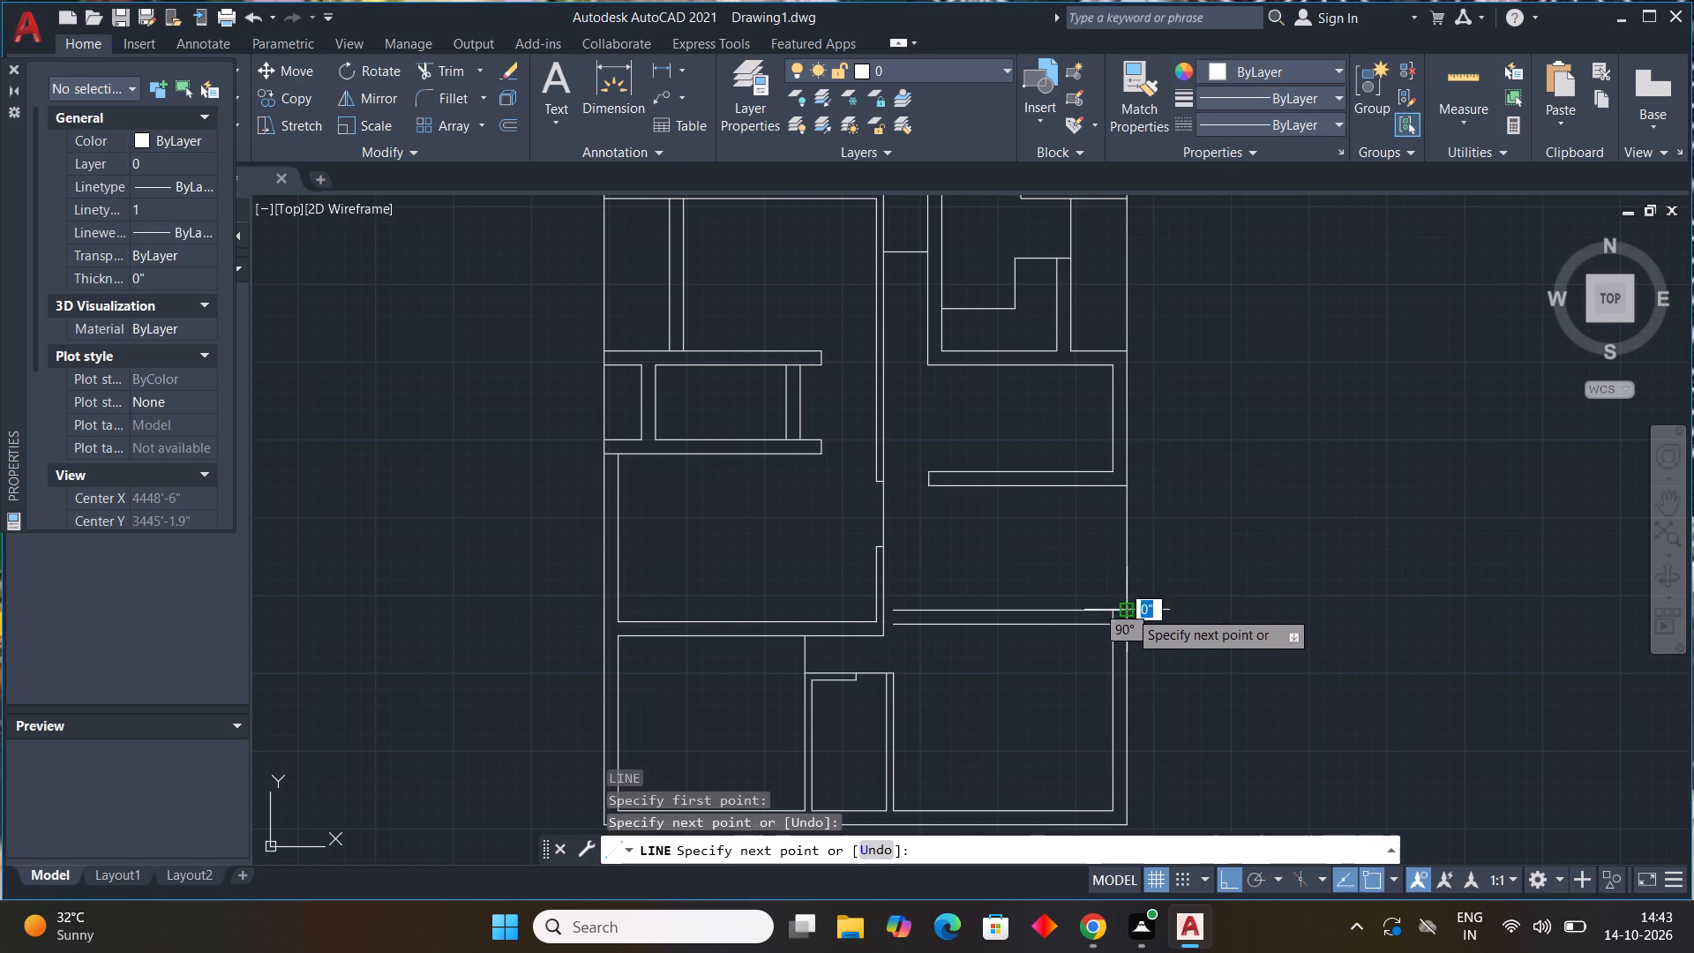
{"action": "key", "text": "Escape"}
{"action": "key", "text": "Escape"}
Offset the new vertical line 3' inward between the two cross walls.
{"action": "type", "text": "off"}
{"action": "key", "text": "space"}
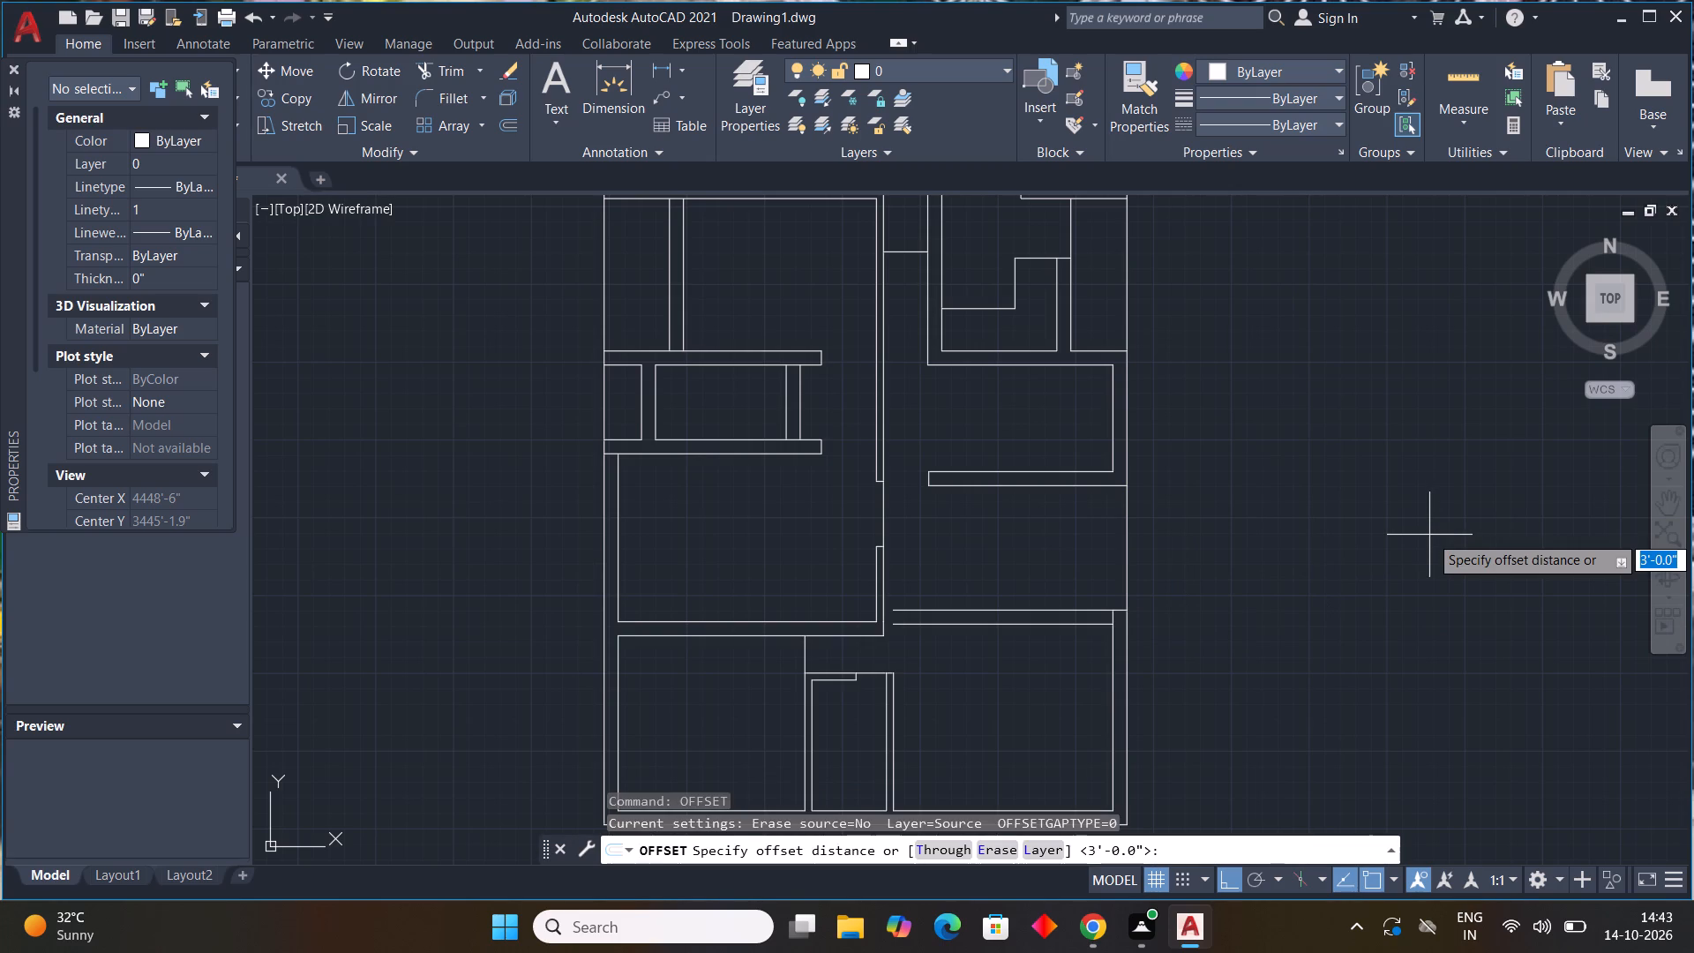
{"action": "type", "text": "3'"}
{"action": "key", "text": "Return"}
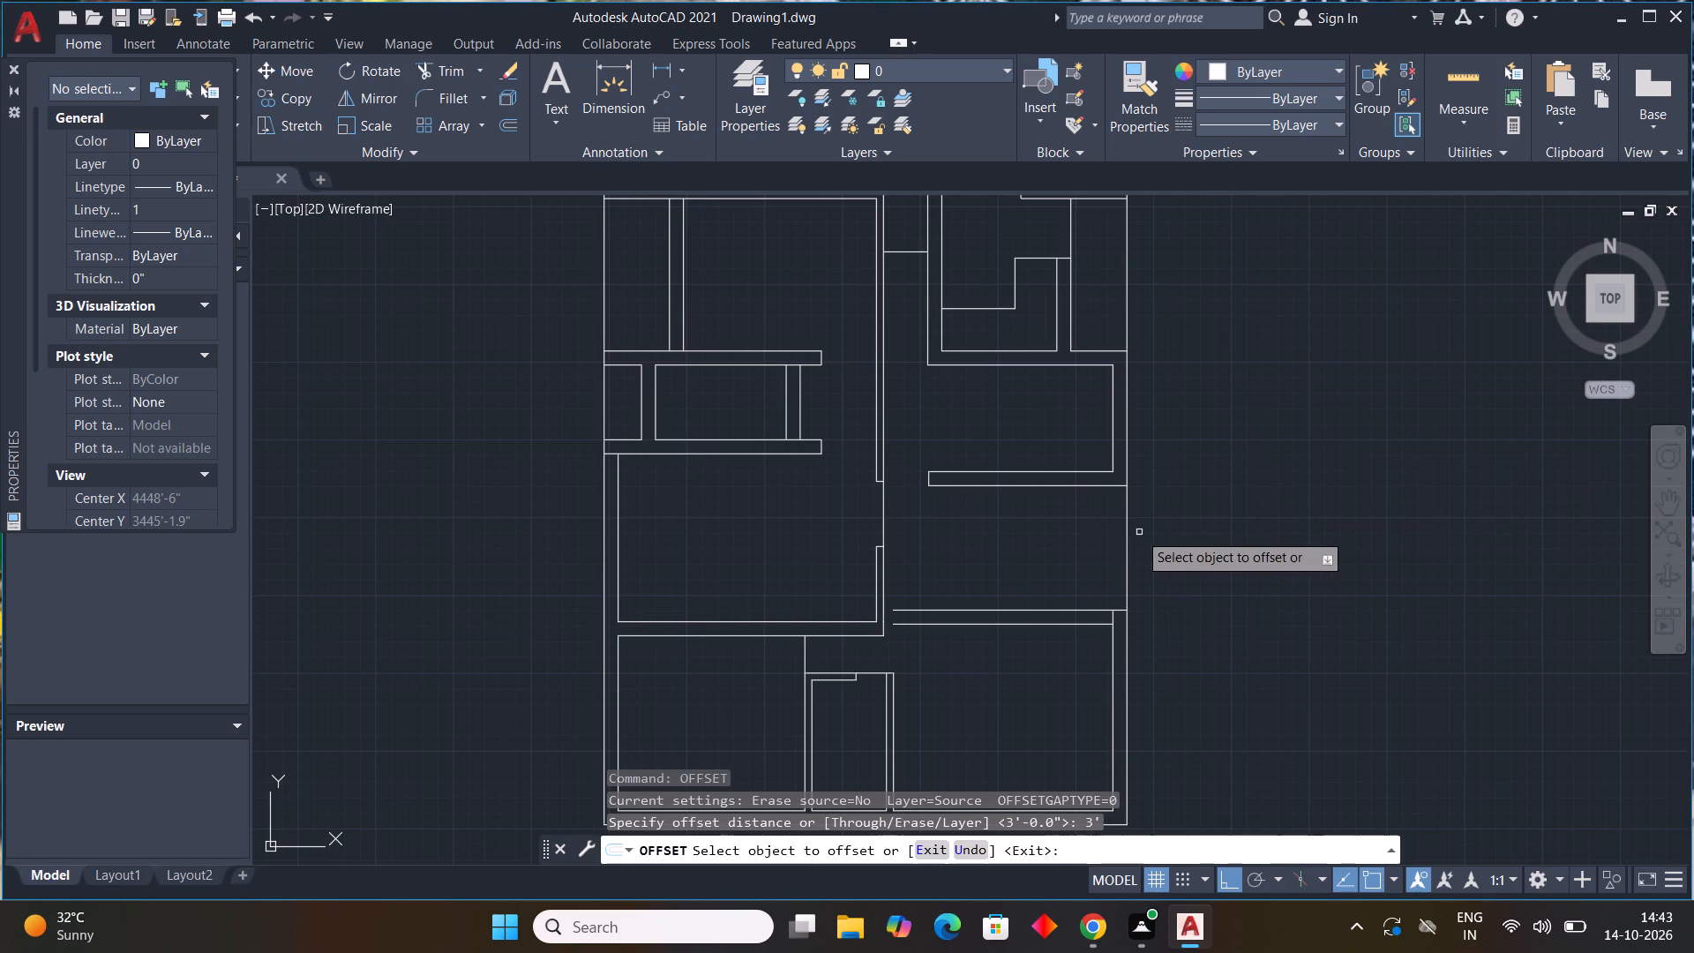
{"action": "left_click_drag", "start_coordinate": [1128, 541], "coordinate": [1077, 540]}
{"action": "left_click", "coordinate": [1035, 540]}
{"action": "key", "text": "Escape"}
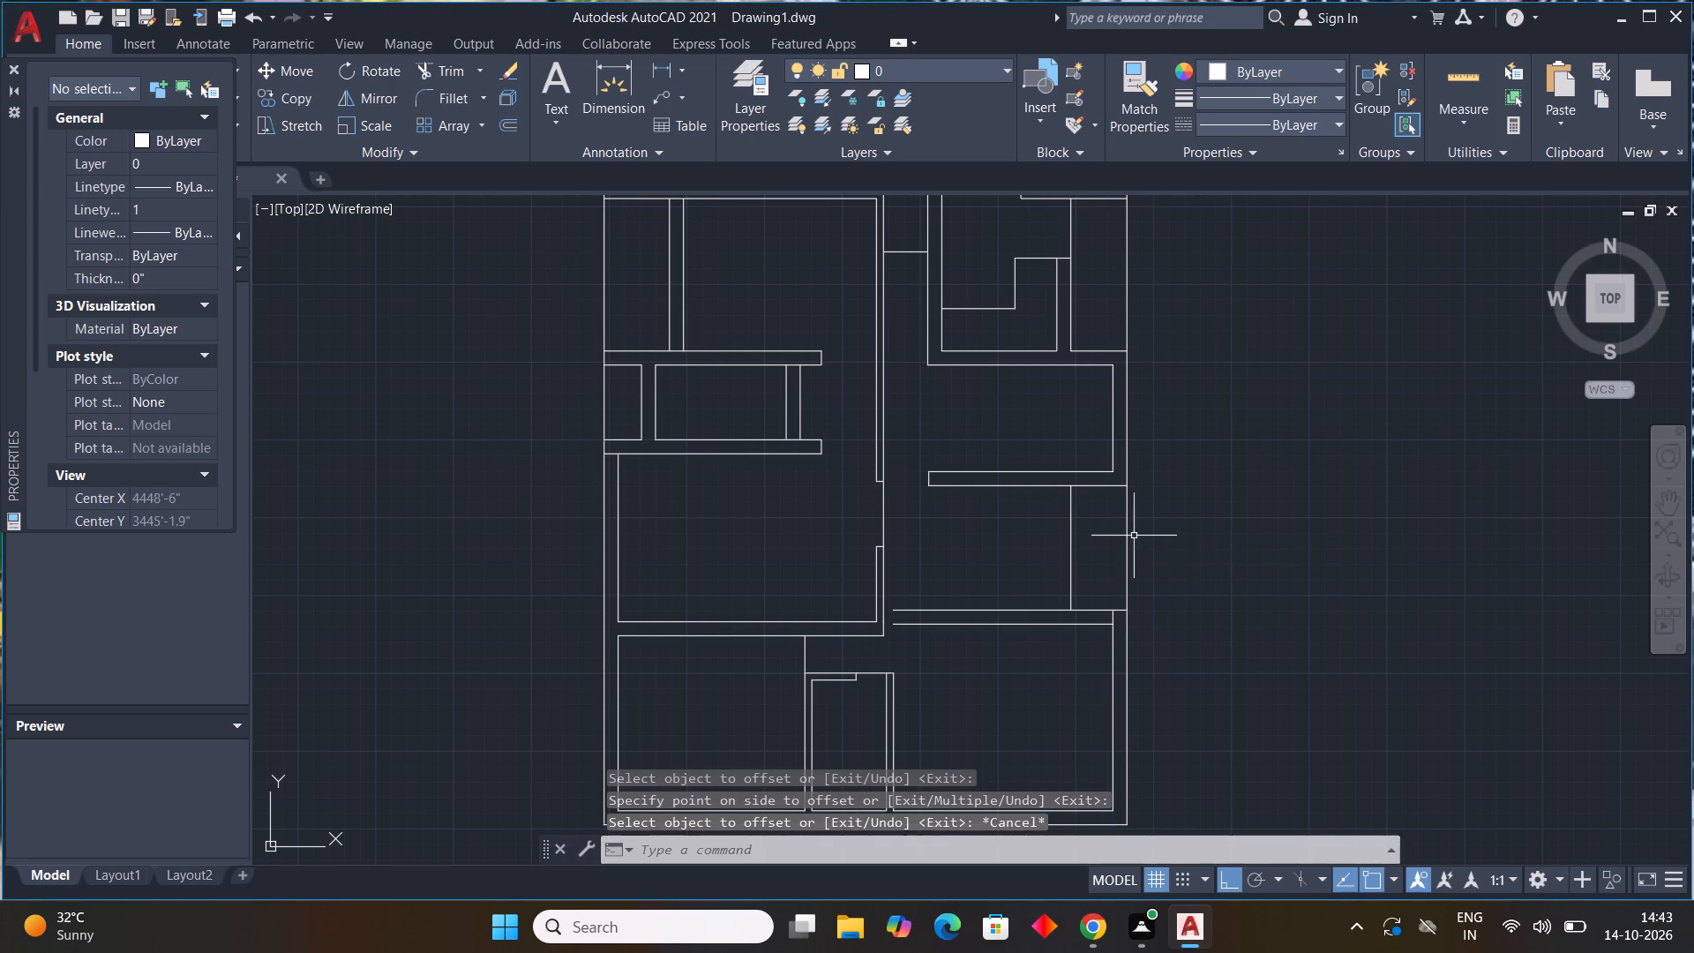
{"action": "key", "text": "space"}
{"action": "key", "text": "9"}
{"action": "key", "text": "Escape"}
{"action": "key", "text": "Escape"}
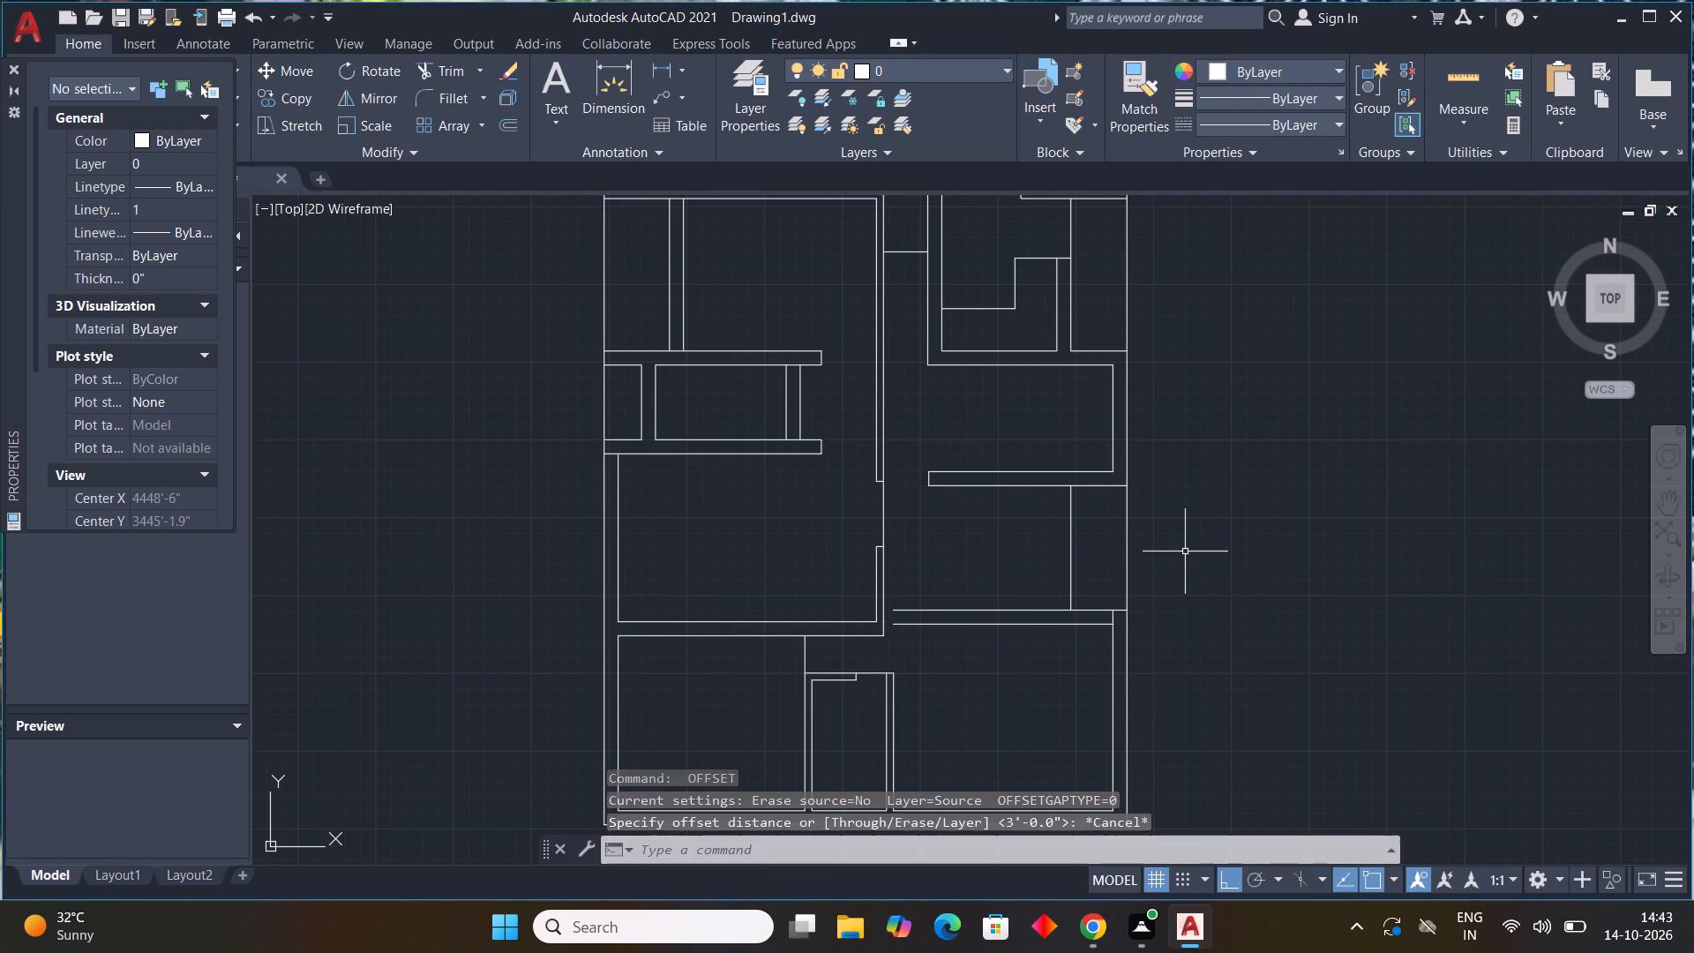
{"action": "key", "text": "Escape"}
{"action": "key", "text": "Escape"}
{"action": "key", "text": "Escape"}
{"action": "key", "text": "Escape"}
Offset the inner vertical line 9" further left to form a wall between the cross walls.
{"action": "type", "text": "off 9\""}
{"action": "key", "text": "Return"}
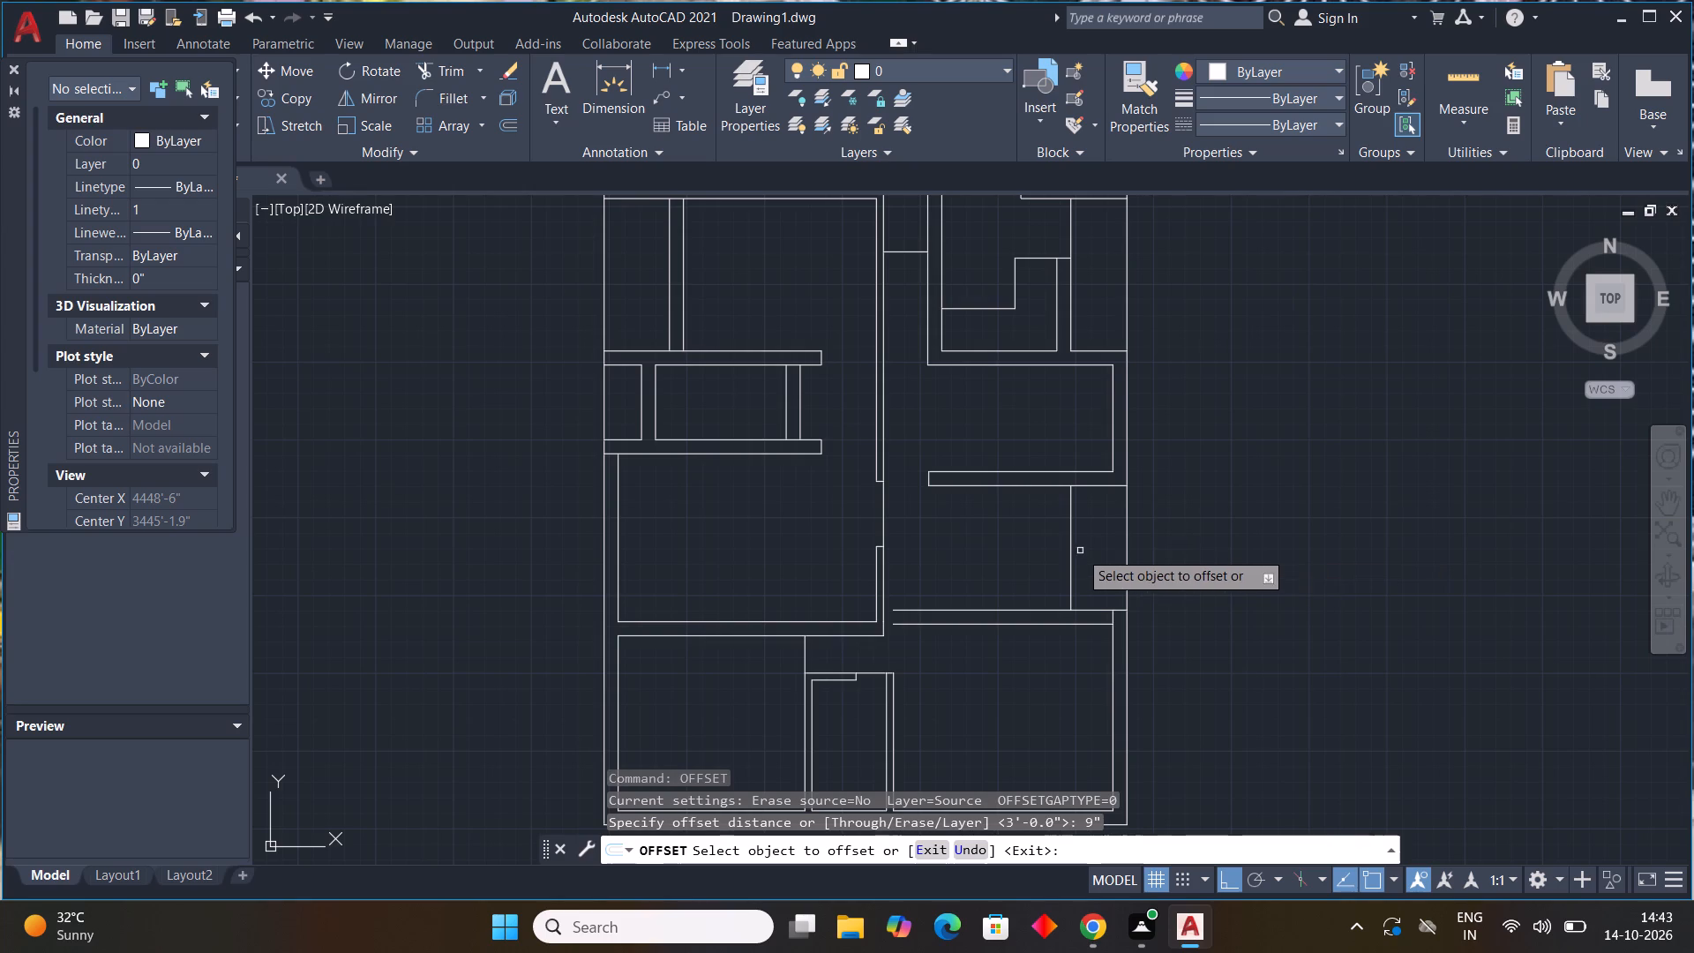
{"action": "left_click_drag", "start_coordinate": [1073, 550], "coordinate": [1061, 546]}
{"action": "left_click", "coordinate": [902, 539]}
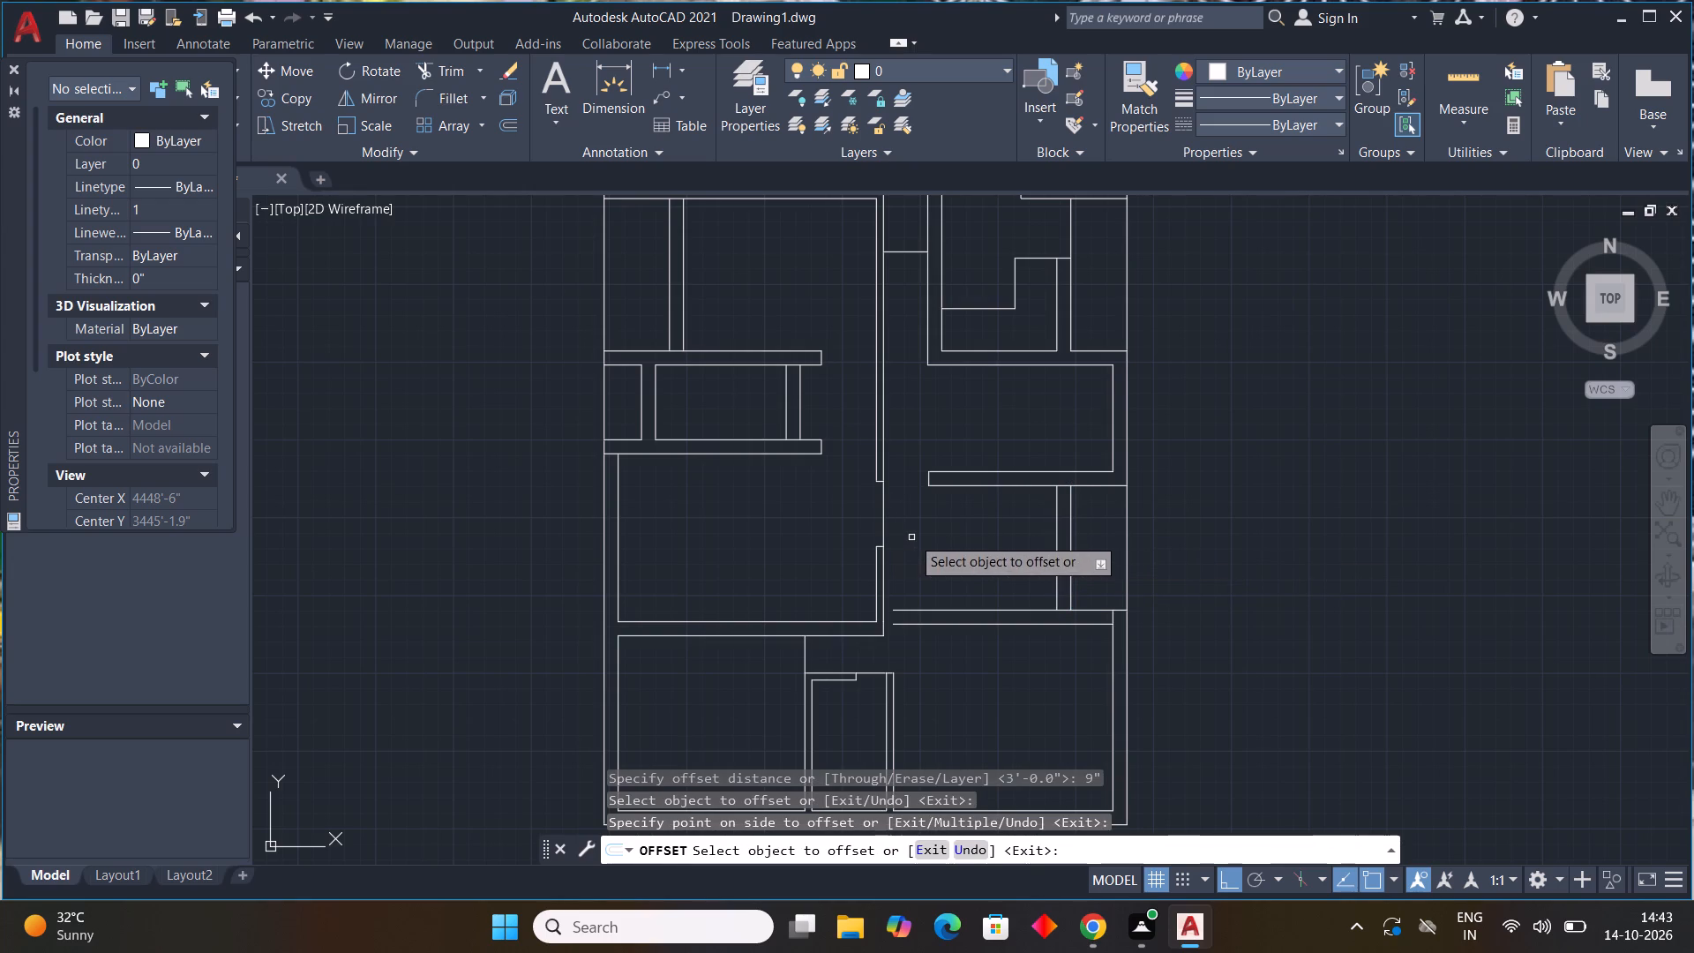
{"action": "key", "text": "Escape"}
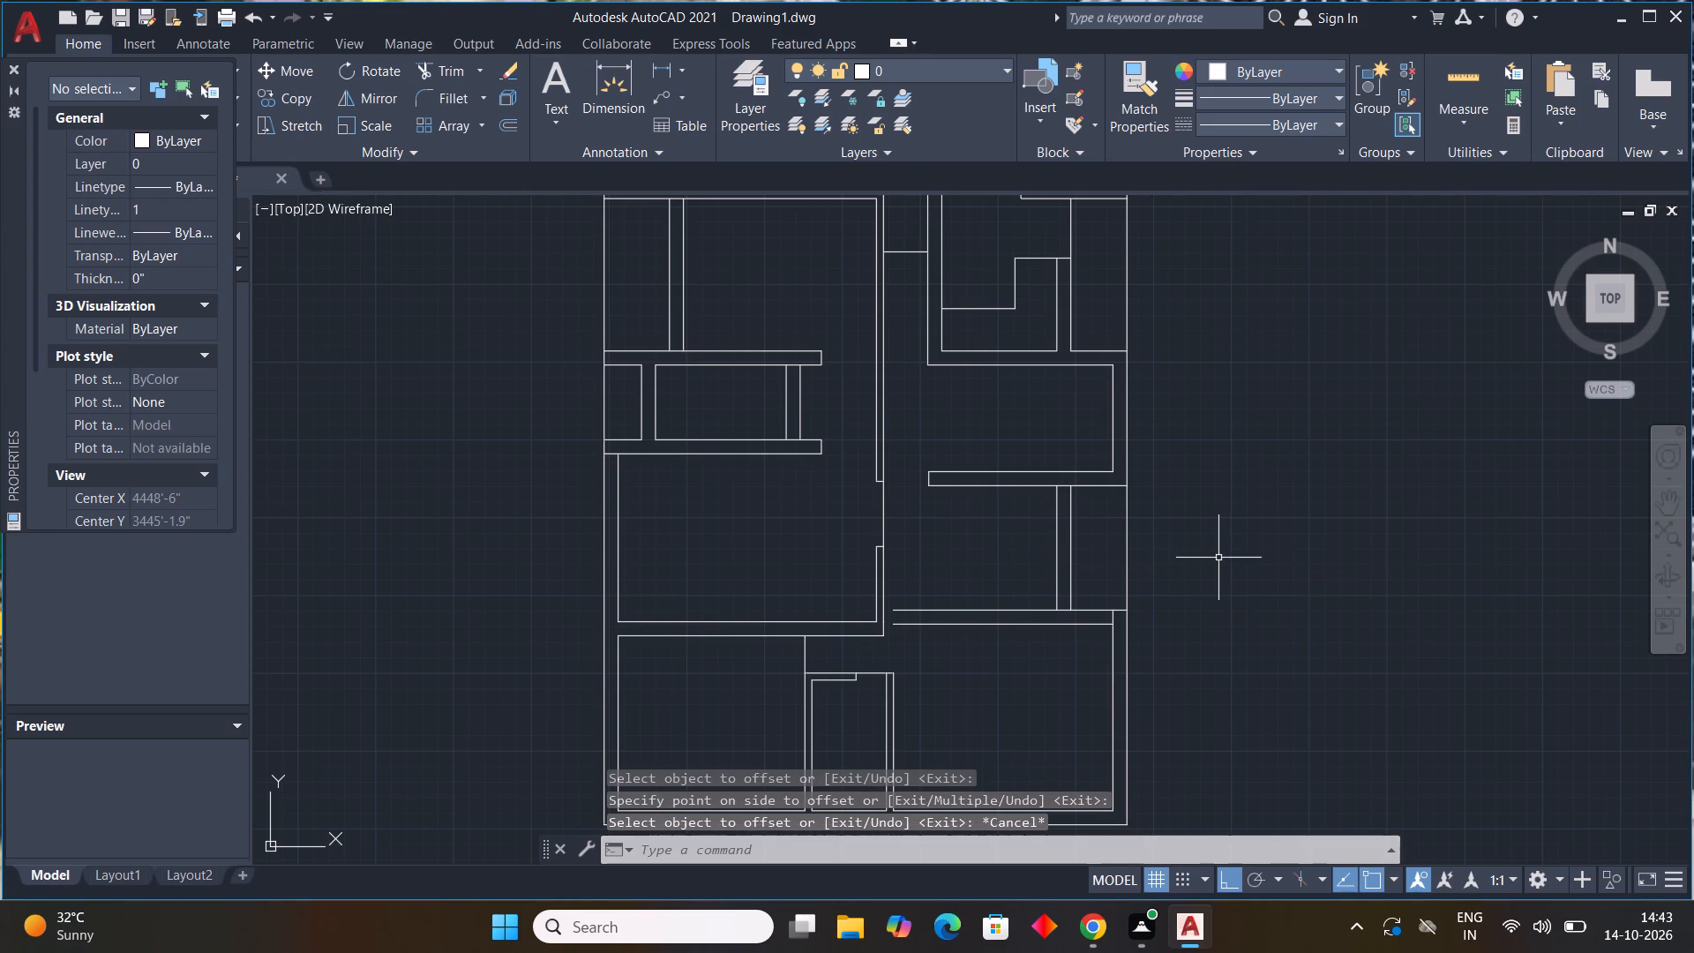
Offset the new vertical wall's left line 6'2" to the left.
{"action": "key", "text": "space"}
{"action": "type", "text": "6'"}
{"action": "key", "text": "2"}
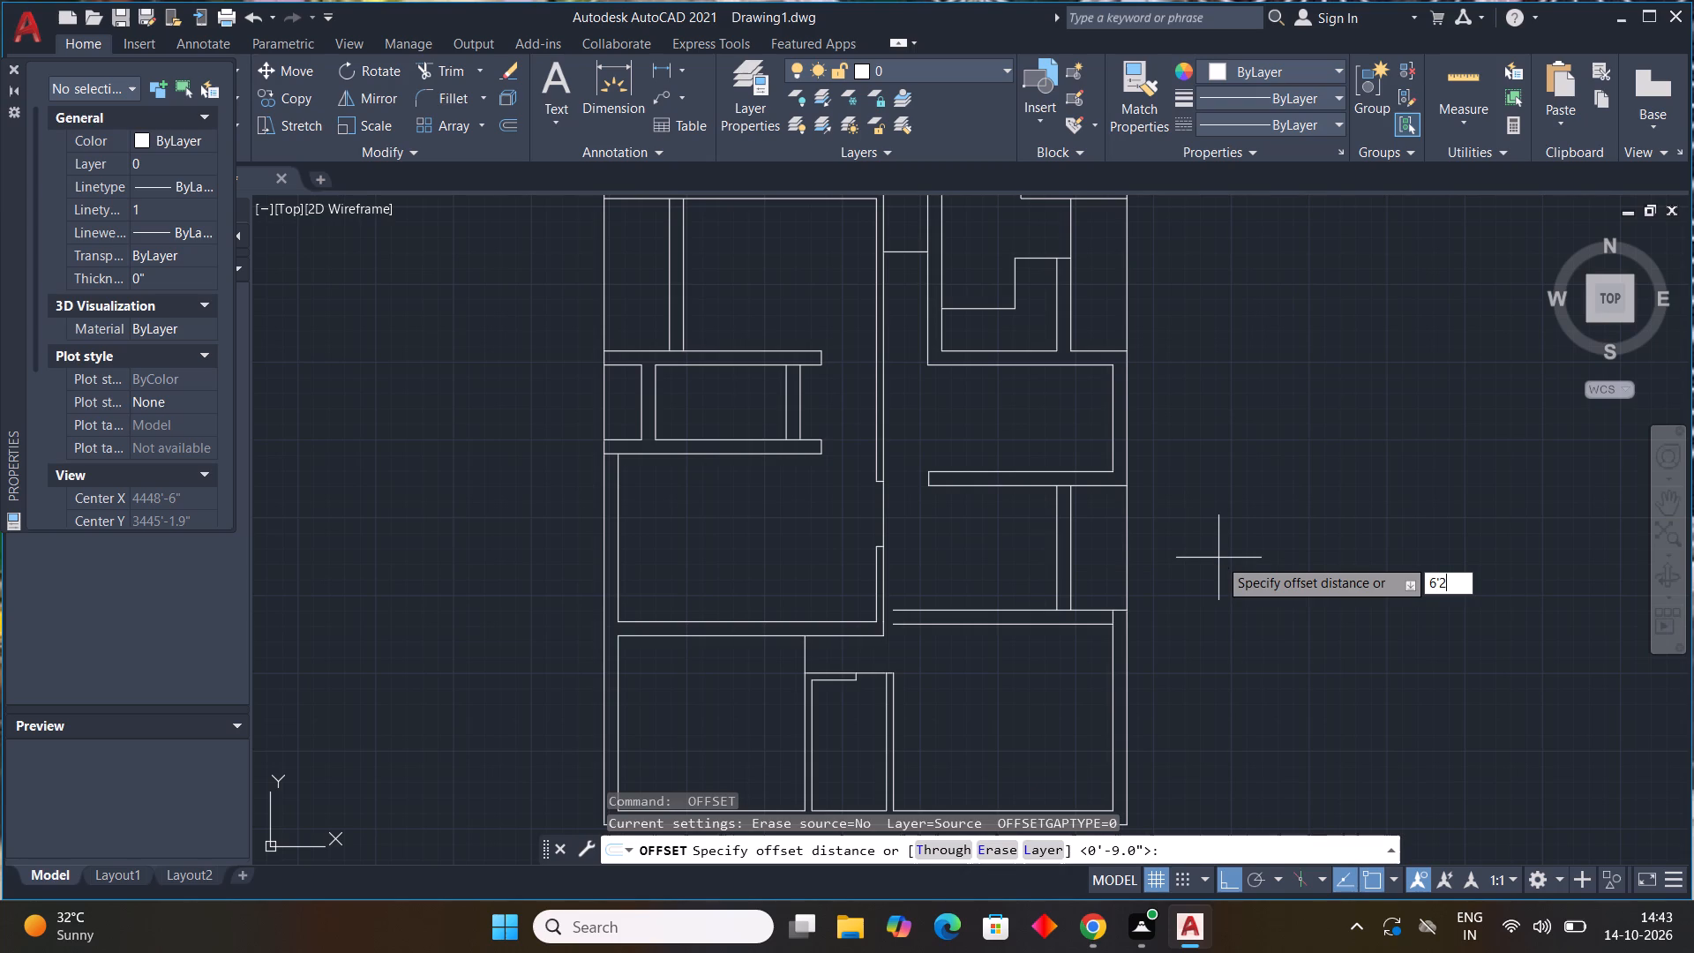
{"action": "key", "text": "shift+quotedbl"}
{"action": "key", "text": "Return"}
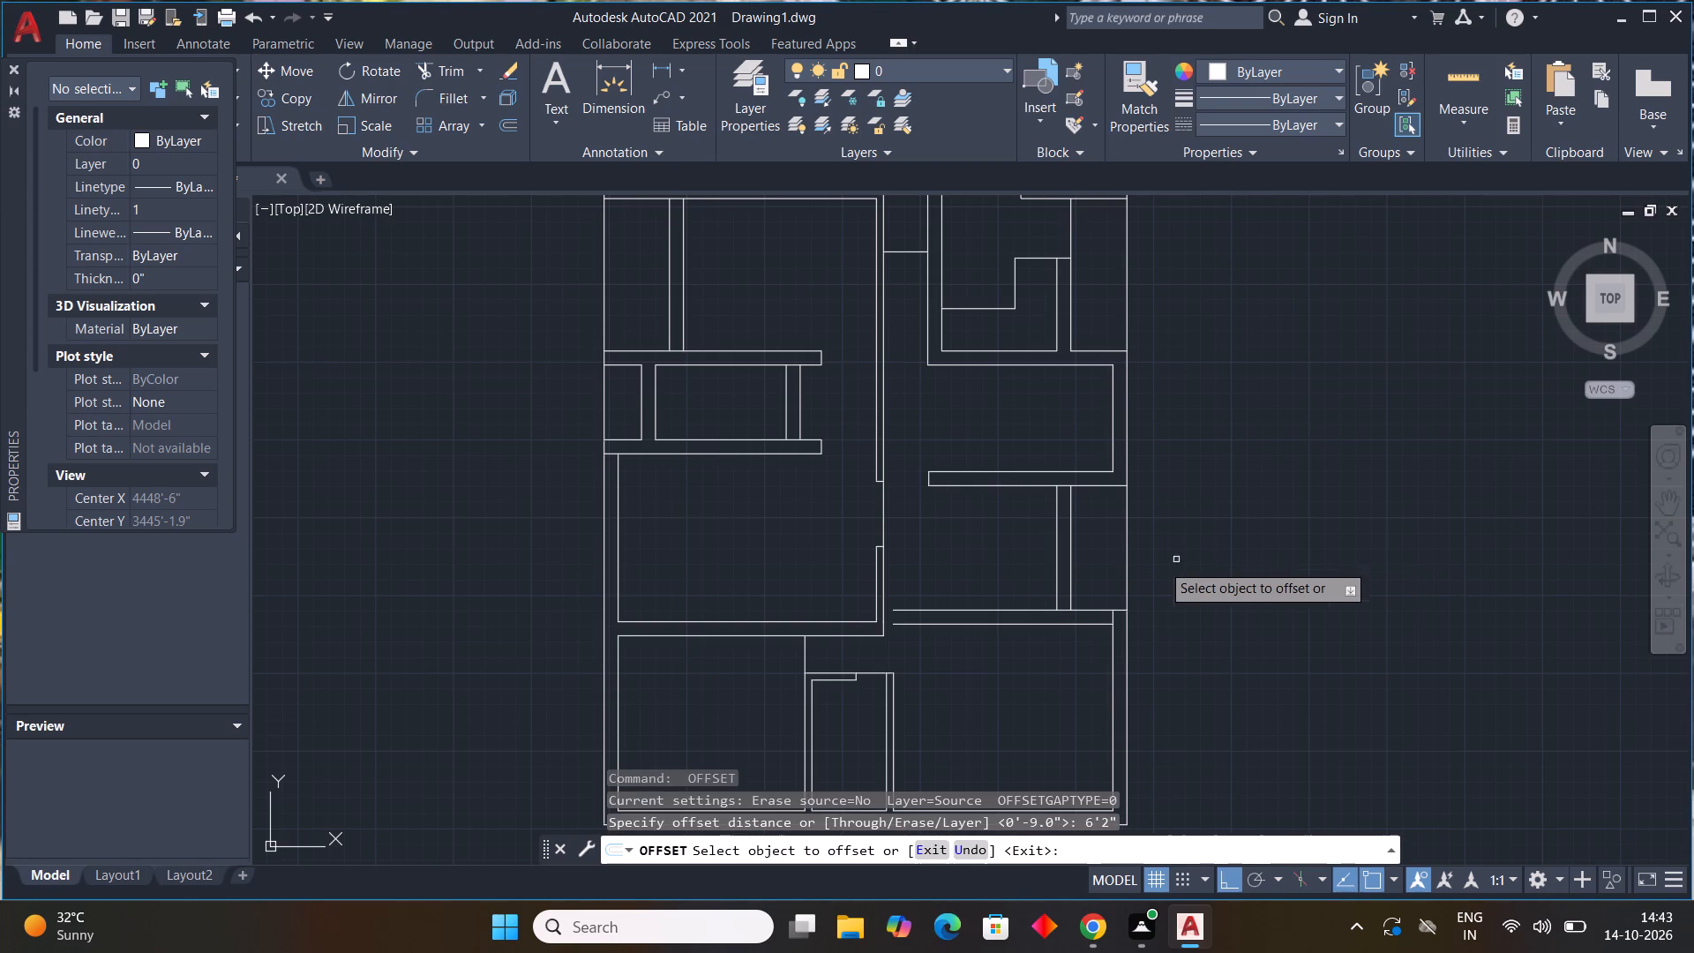
{"action": "left_click", "coordinate": [1053, 583]}
{"action": "left_click", "coordinate": [1058, 582]}
{"action": "left_click", "coordinate": [1010, 579]}
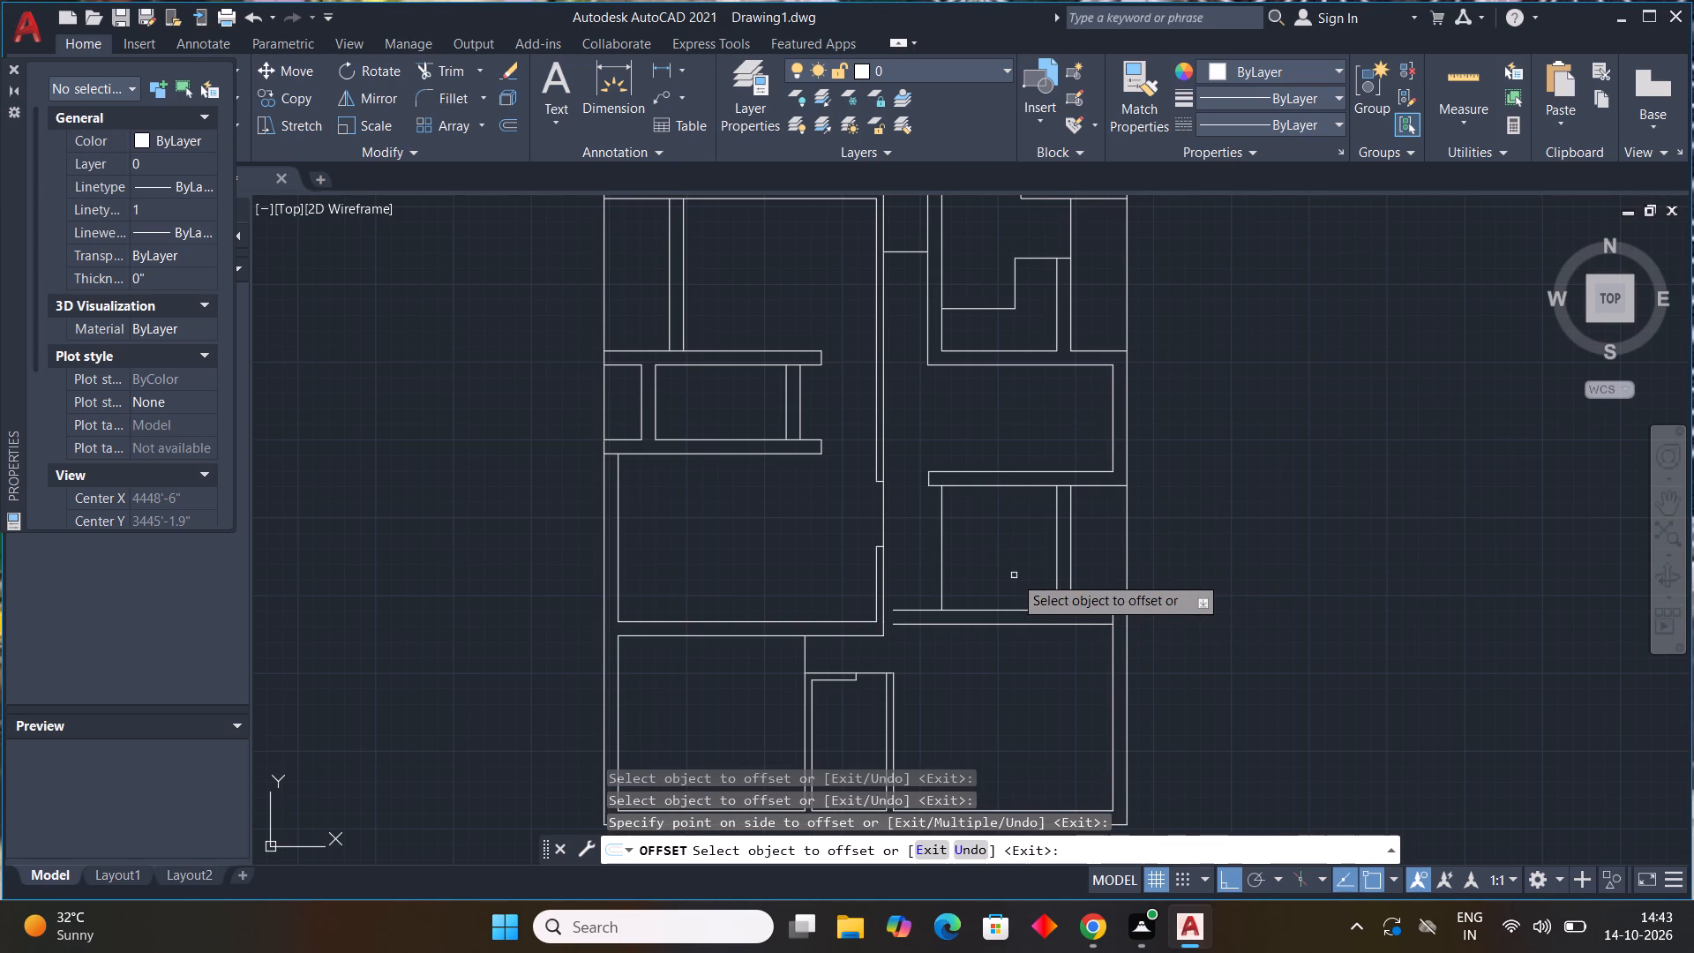
{"action": "key", "text": "Escape"}
Offset the leftmost vertical line between the cross walls 9" to the left to form a second vertical wall.
{"action": "key", "text": "space"}
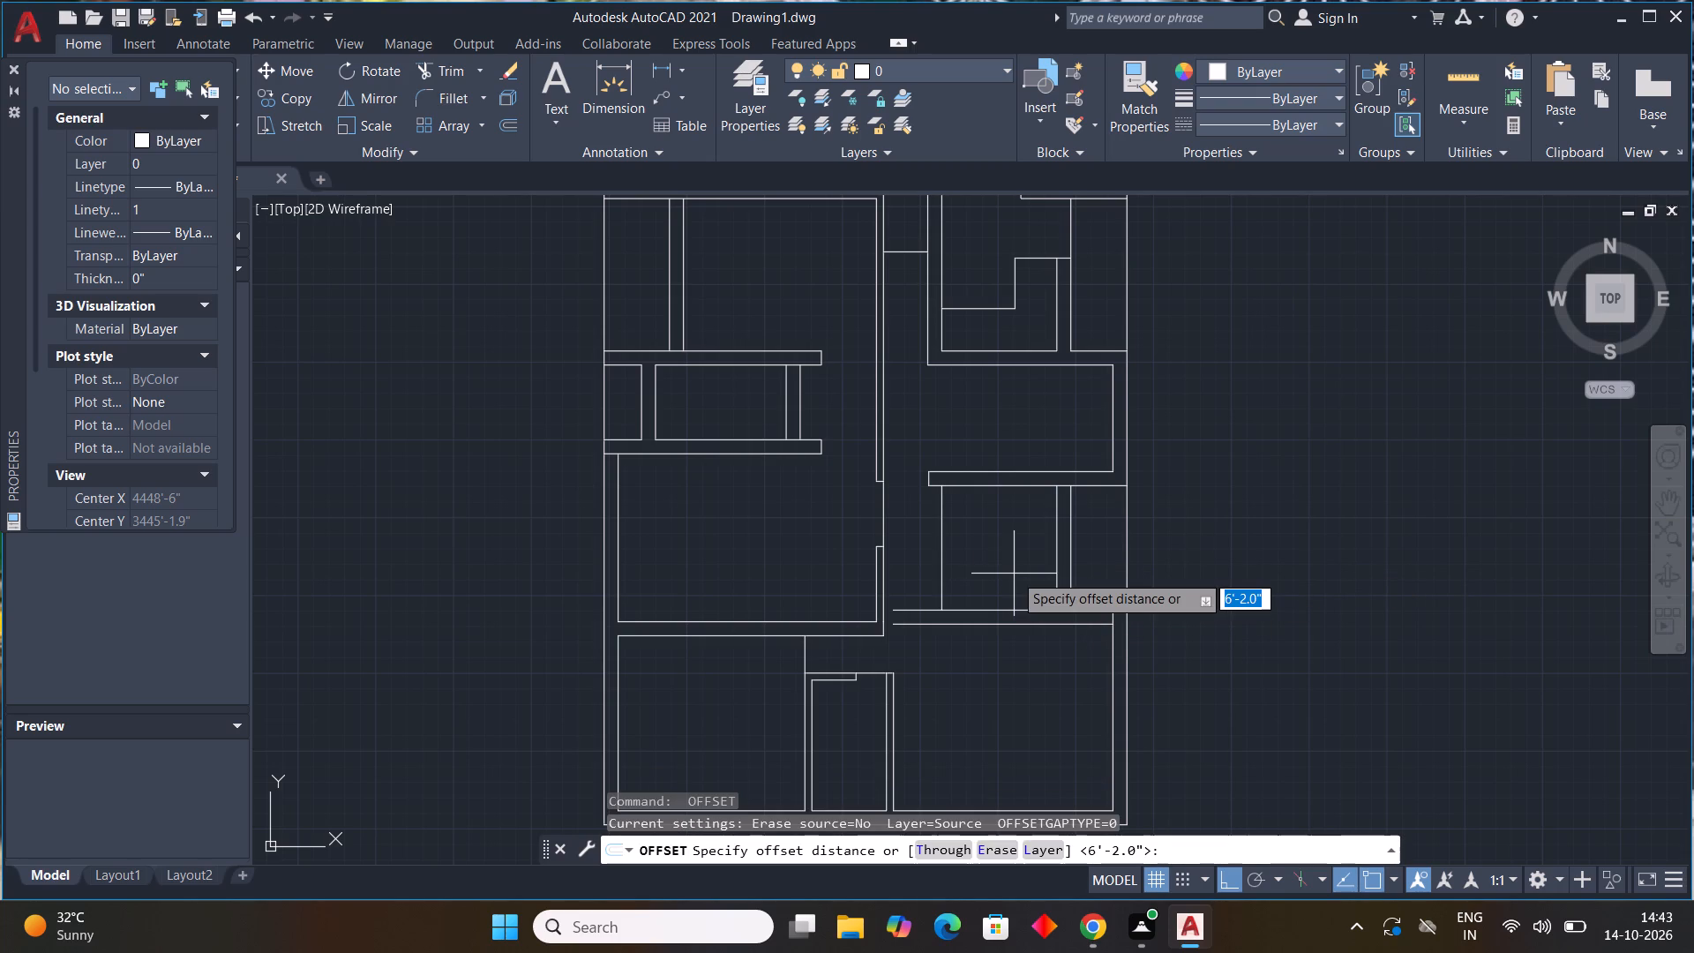
{"action": "type", "text": "9\""}
{"action": "key", "text": "Return"}
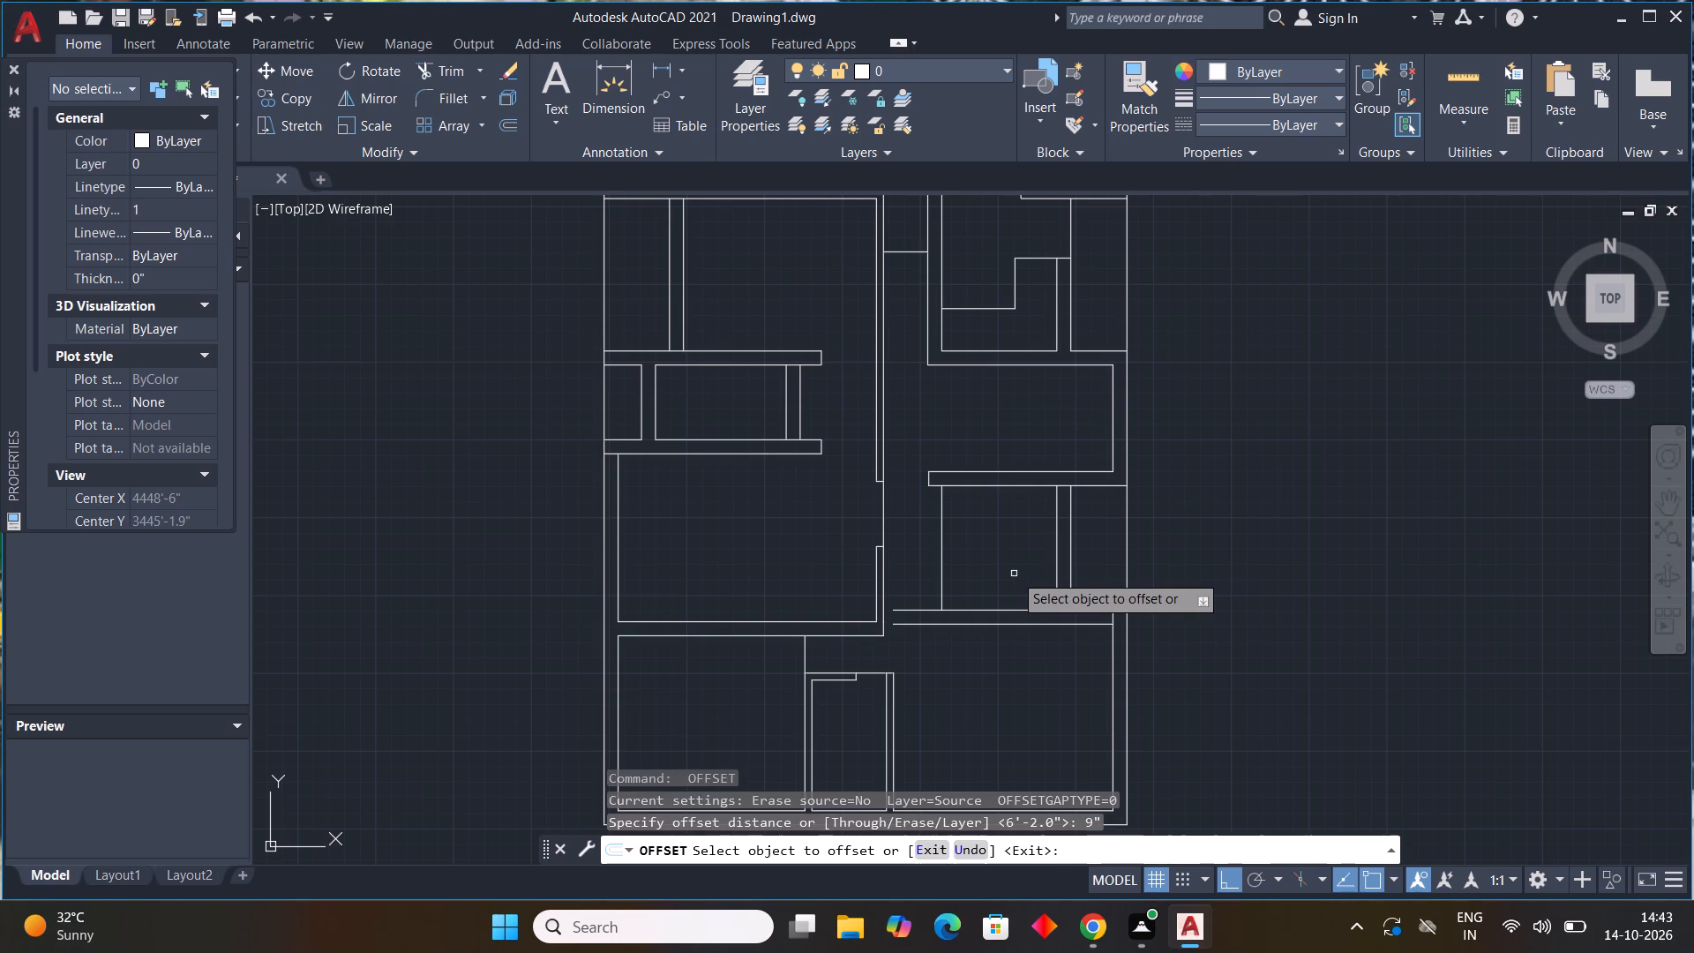
{"action": "left_click", "coordinate": [941, 545]}
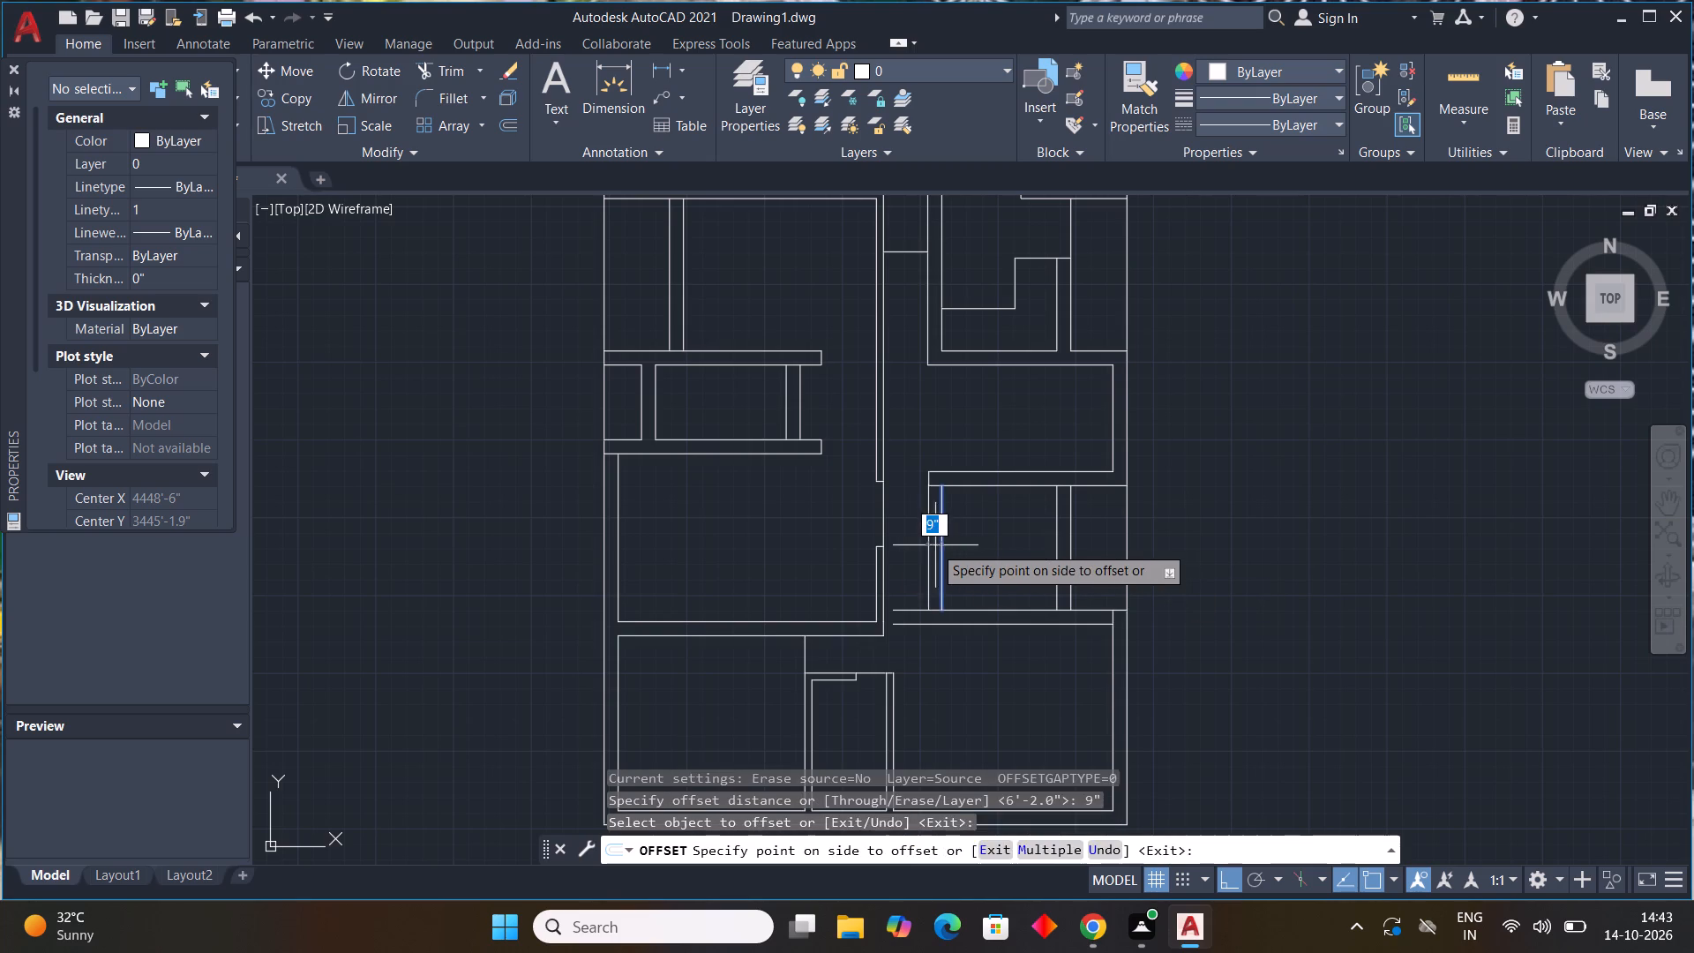
{"action": "left_click", "coordinate": [933, 545]}
{"action": "key", "text": "ctrl+z"}
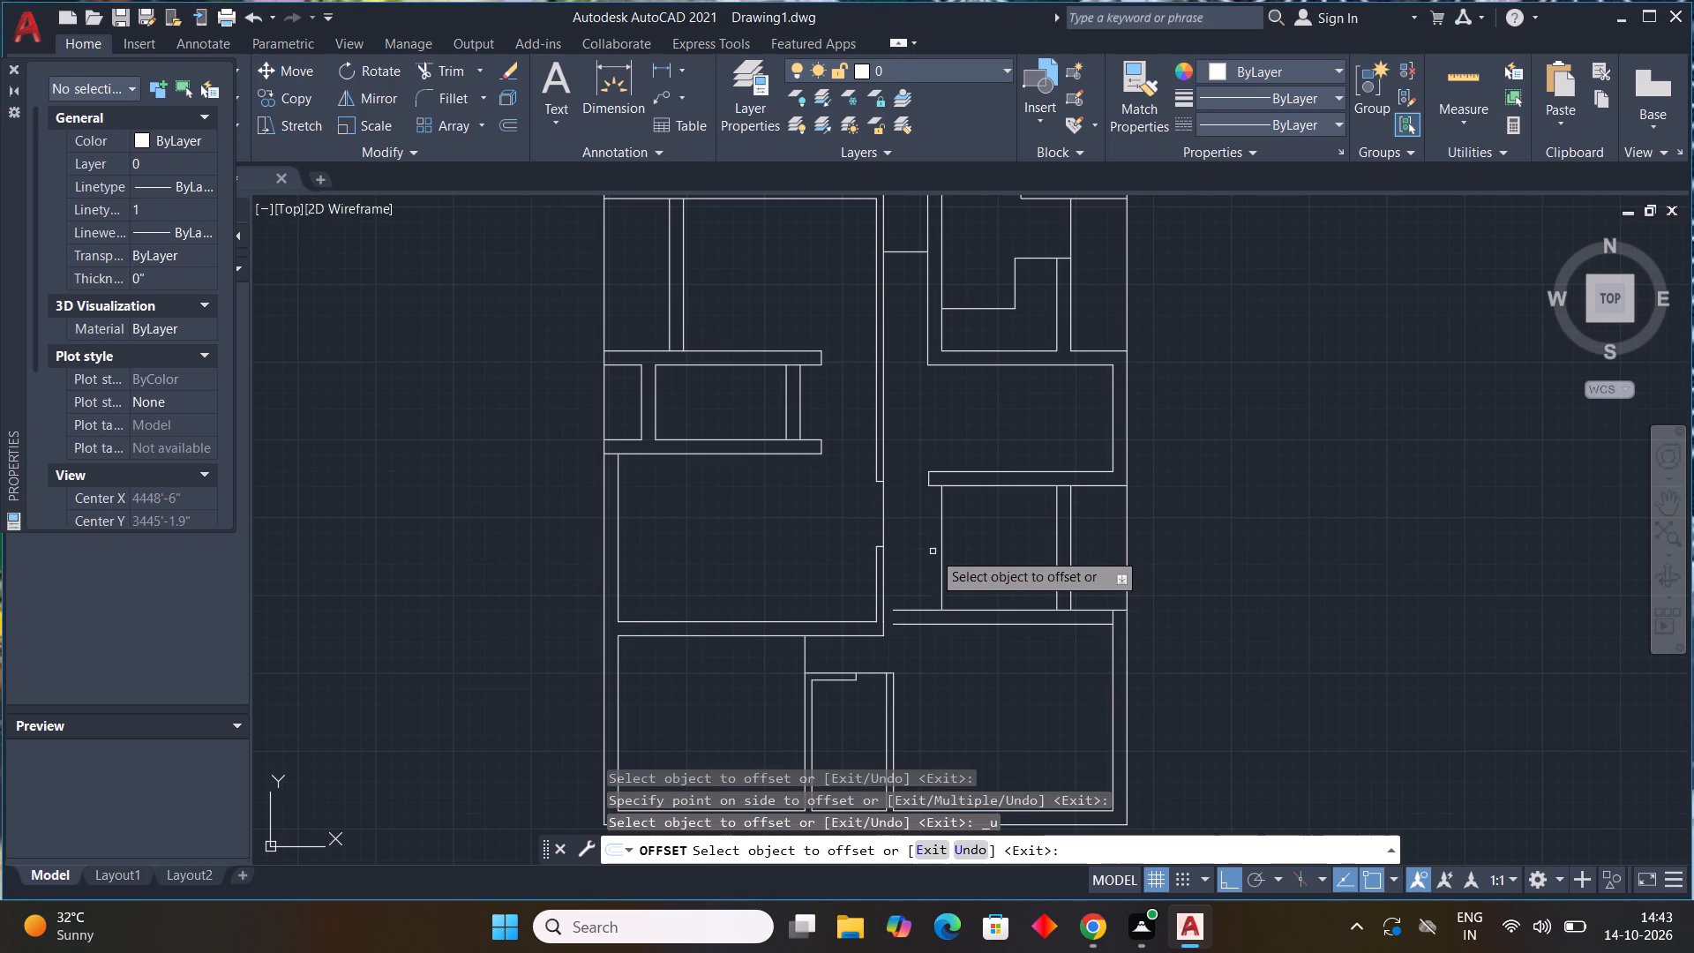
{"action": "left_click", "coordinate": [944, 550]}
{"action": "left_click", "coordinate": [925, 547]}
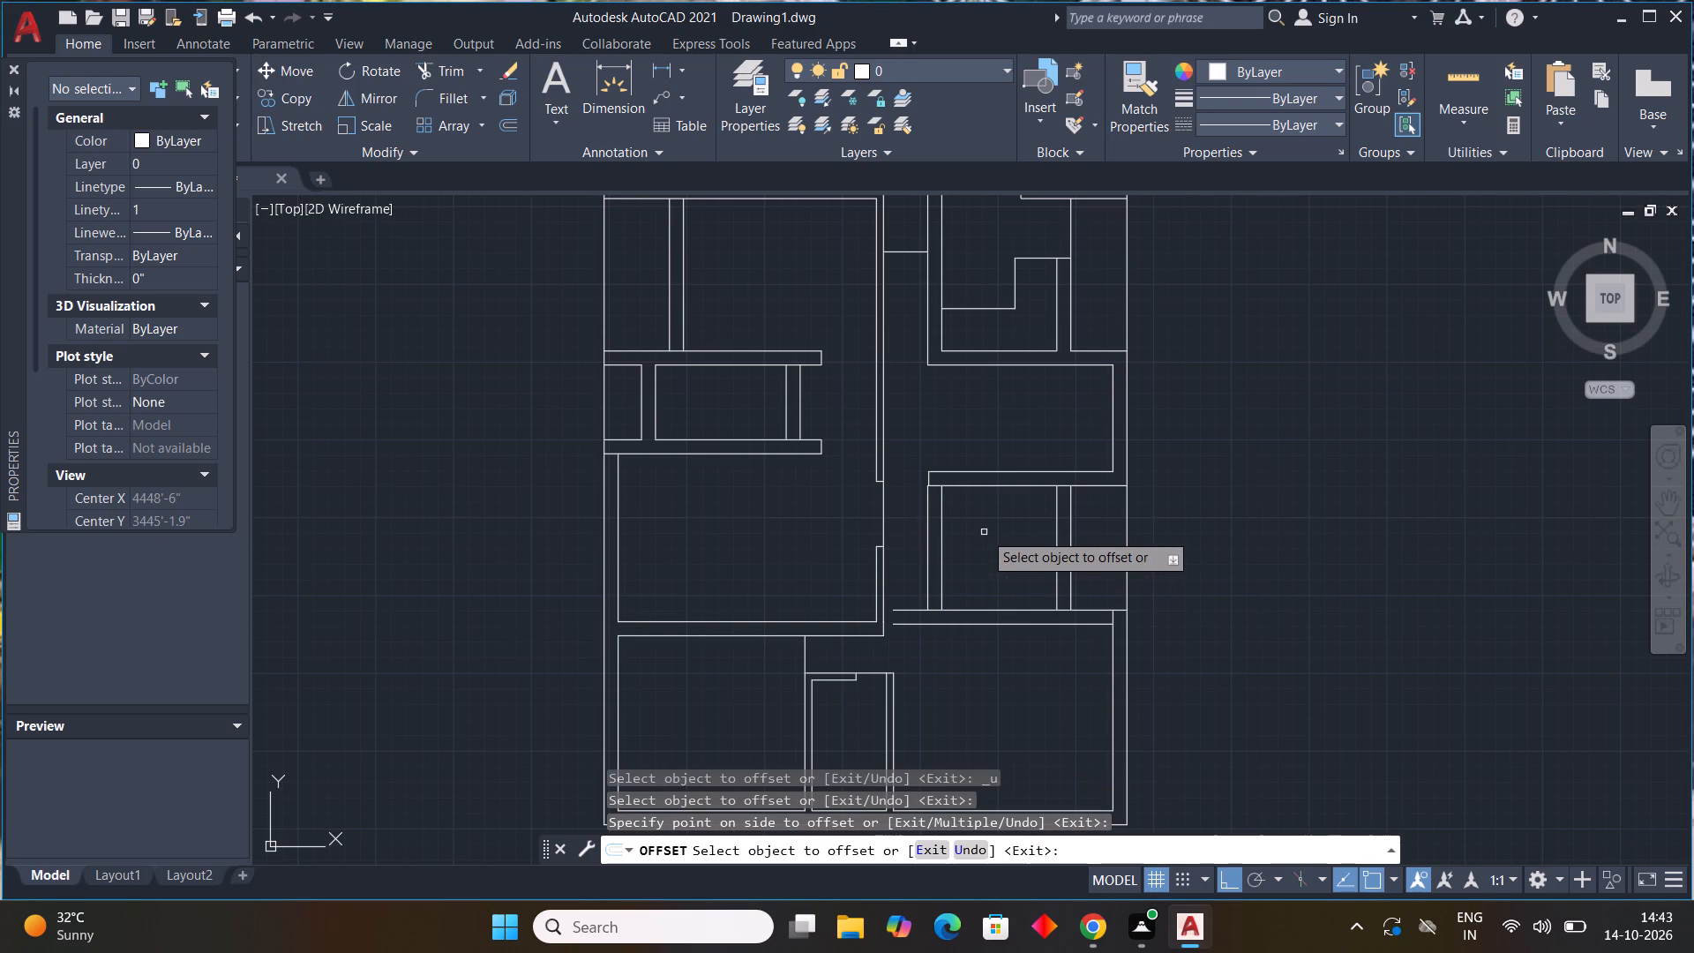
{"action": "key", "text": "Escape"}
Draw a 9" line extending the left vertical wall line up across the upper cross wall, and join it to the wall's top corner.
{"action": "scroll", "coordinate": [974, 505], "scroll_direction": "up", "scroll_amount": 3}
{"action": "middle_click_drag", "start_coordinate": [974, 505], "coordinate": [1031, 609]}
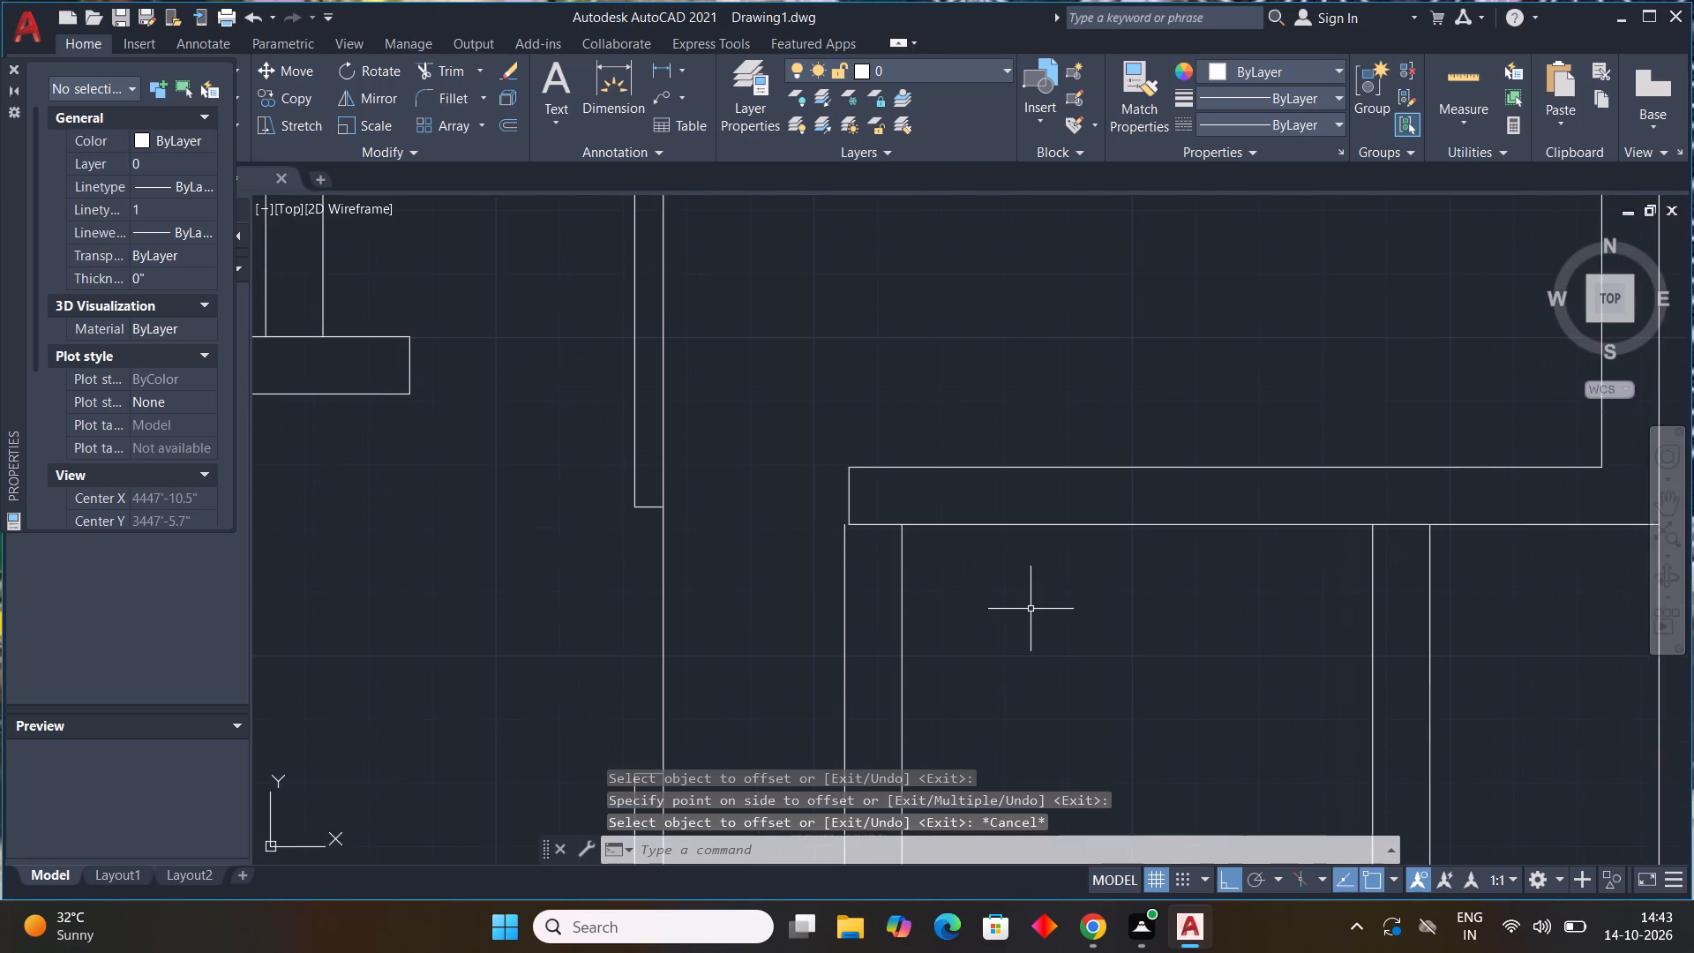
{"action": "type", "text": "l"}
{"action": "key", "text": "space"}
{"action": "left_click_drag", "start_coordinate": [846, 524], "coordinate": [843, 516]}
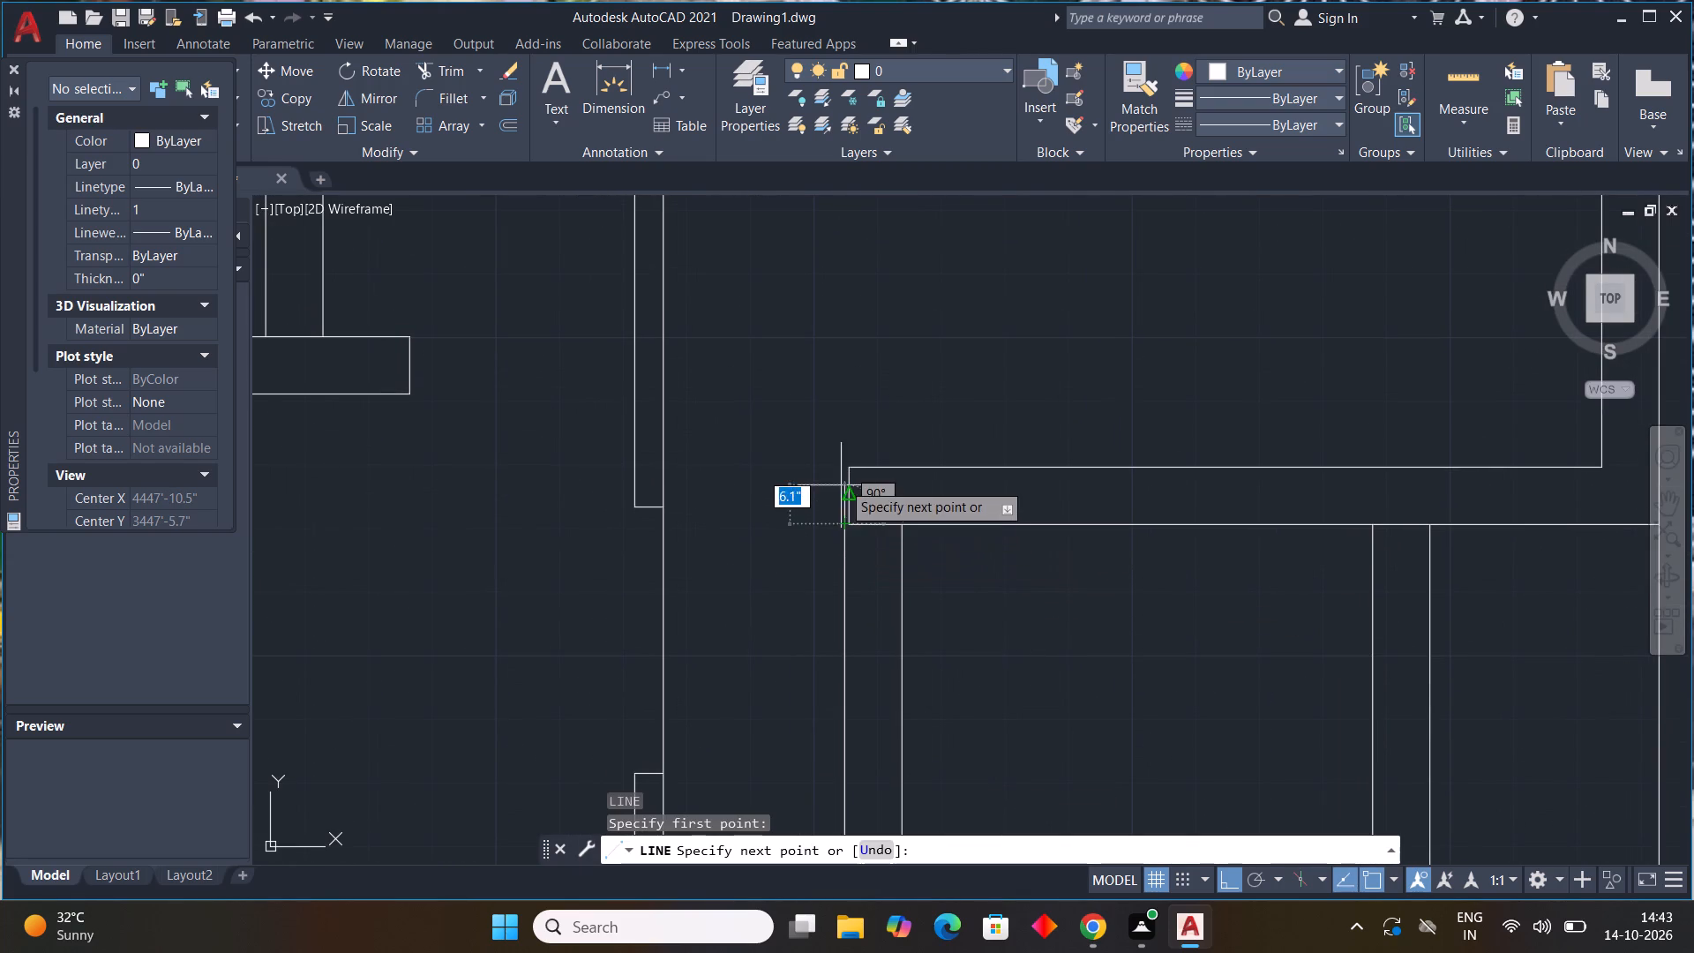
{"action": "scroll", "coordinate": [843, 474], "scroll_direction": "up", "scroll_amount": 3}
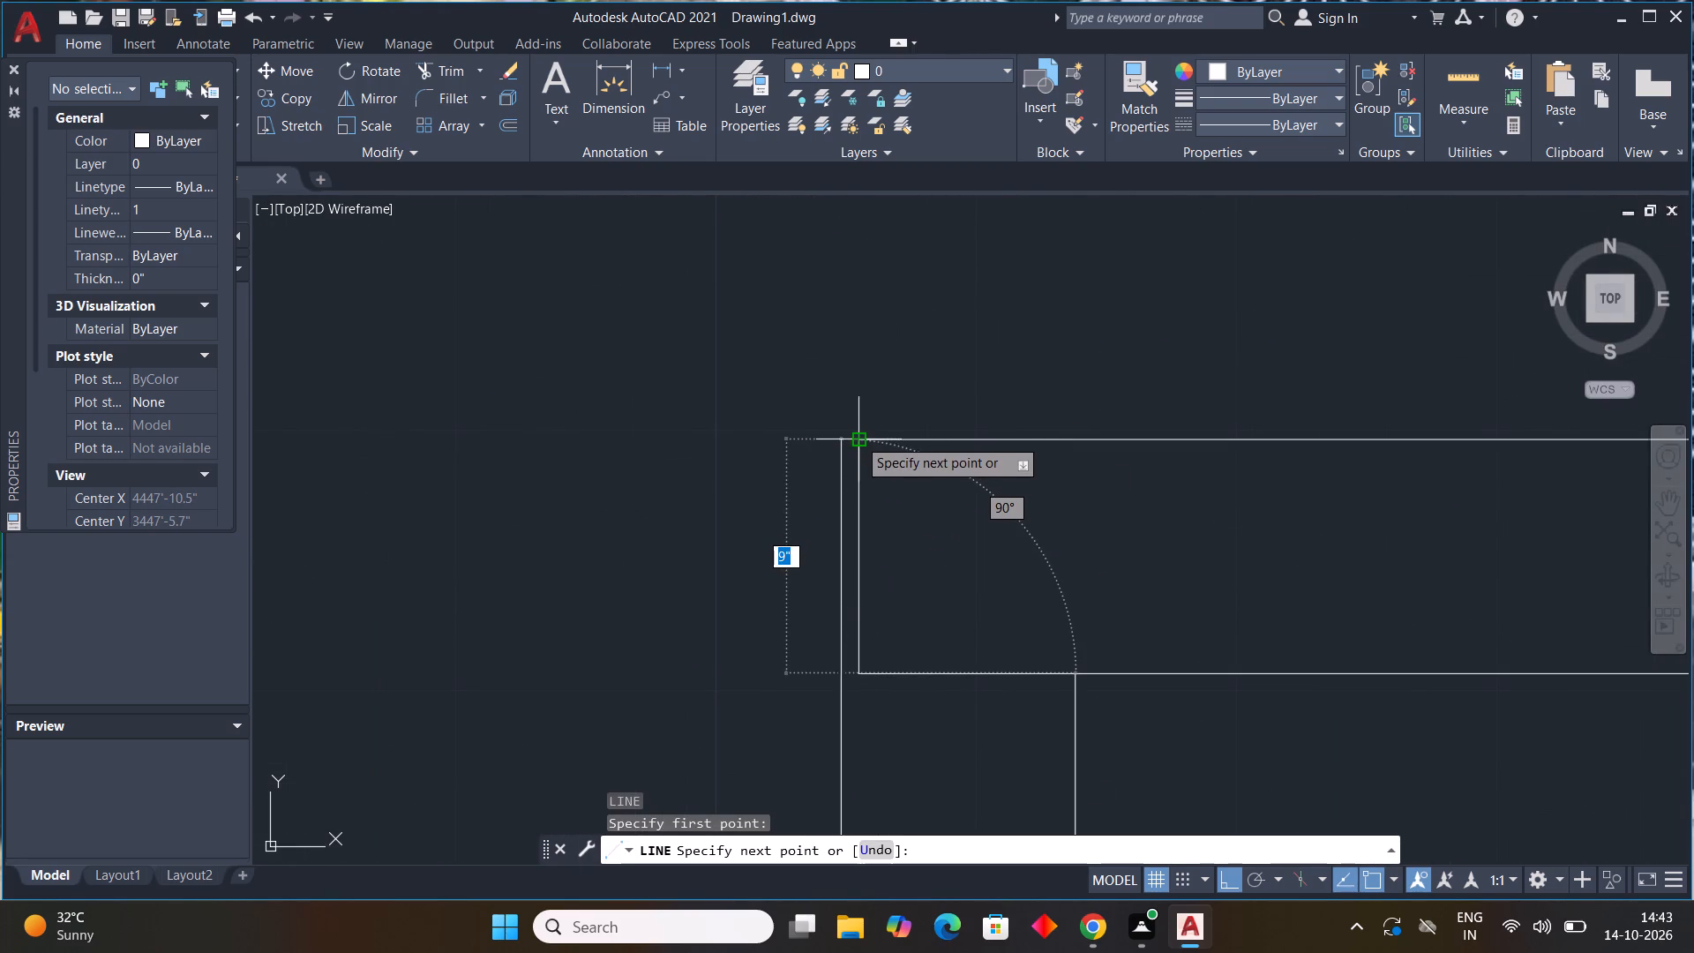
{"action": "left_click", "coordinate": [839, 437]}
{"action": "left_click", "coordinate": [864, 439]}
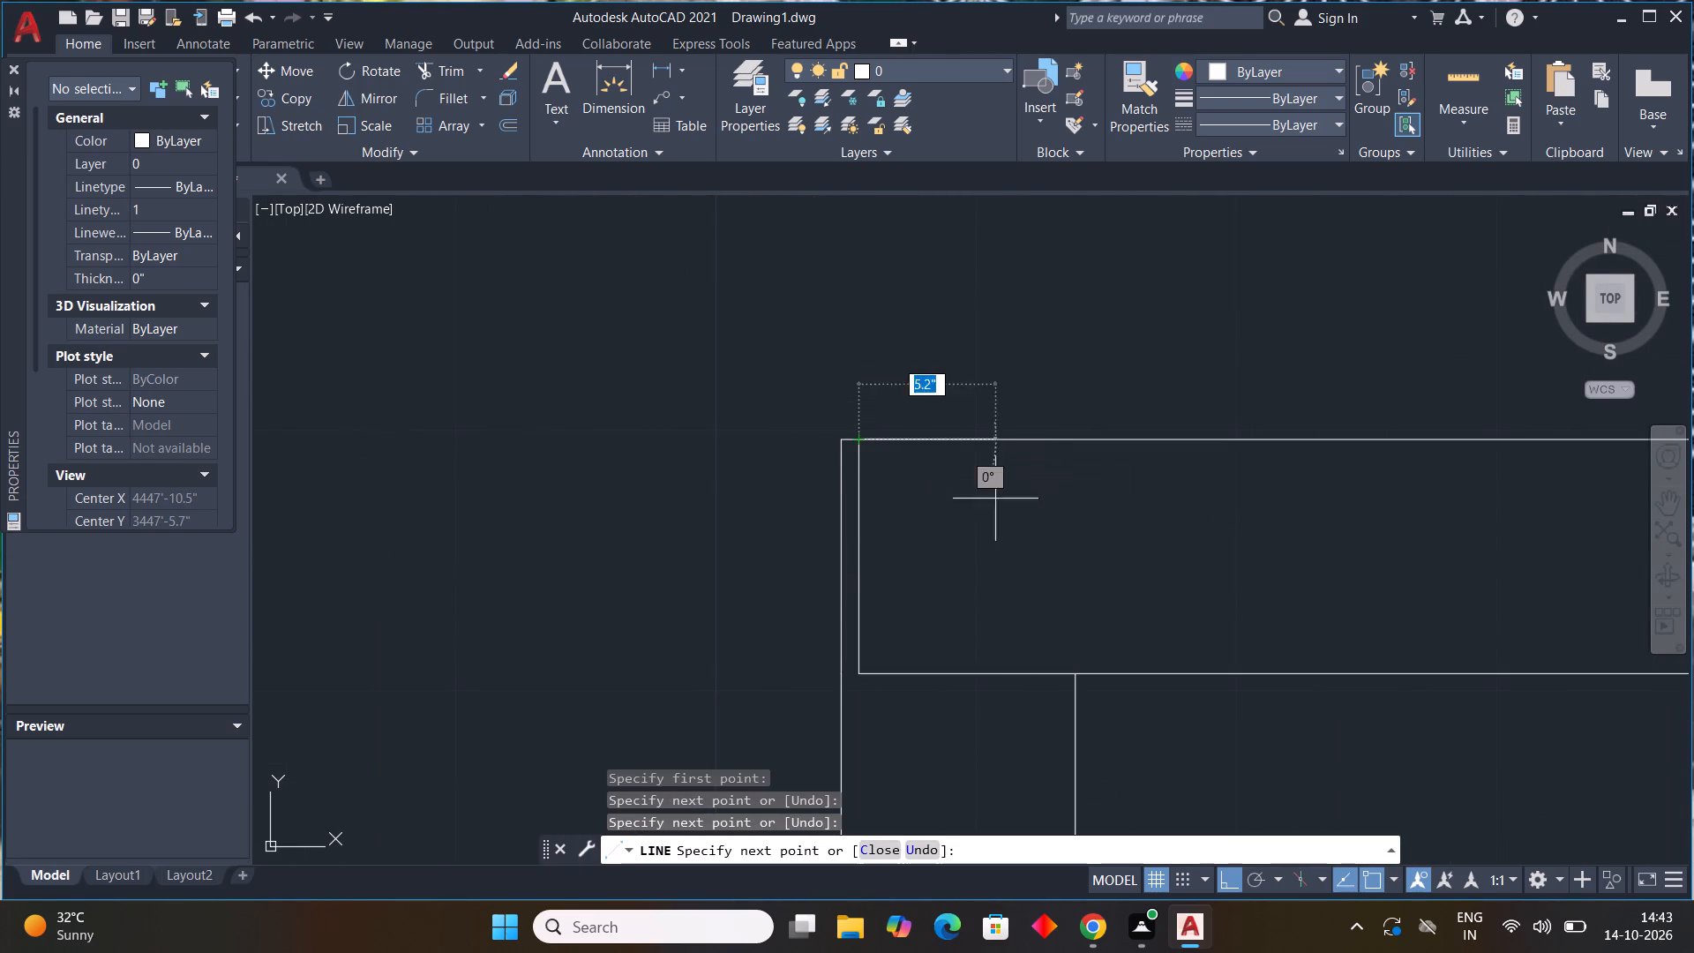
{"action": "key", "text": "Escape"}
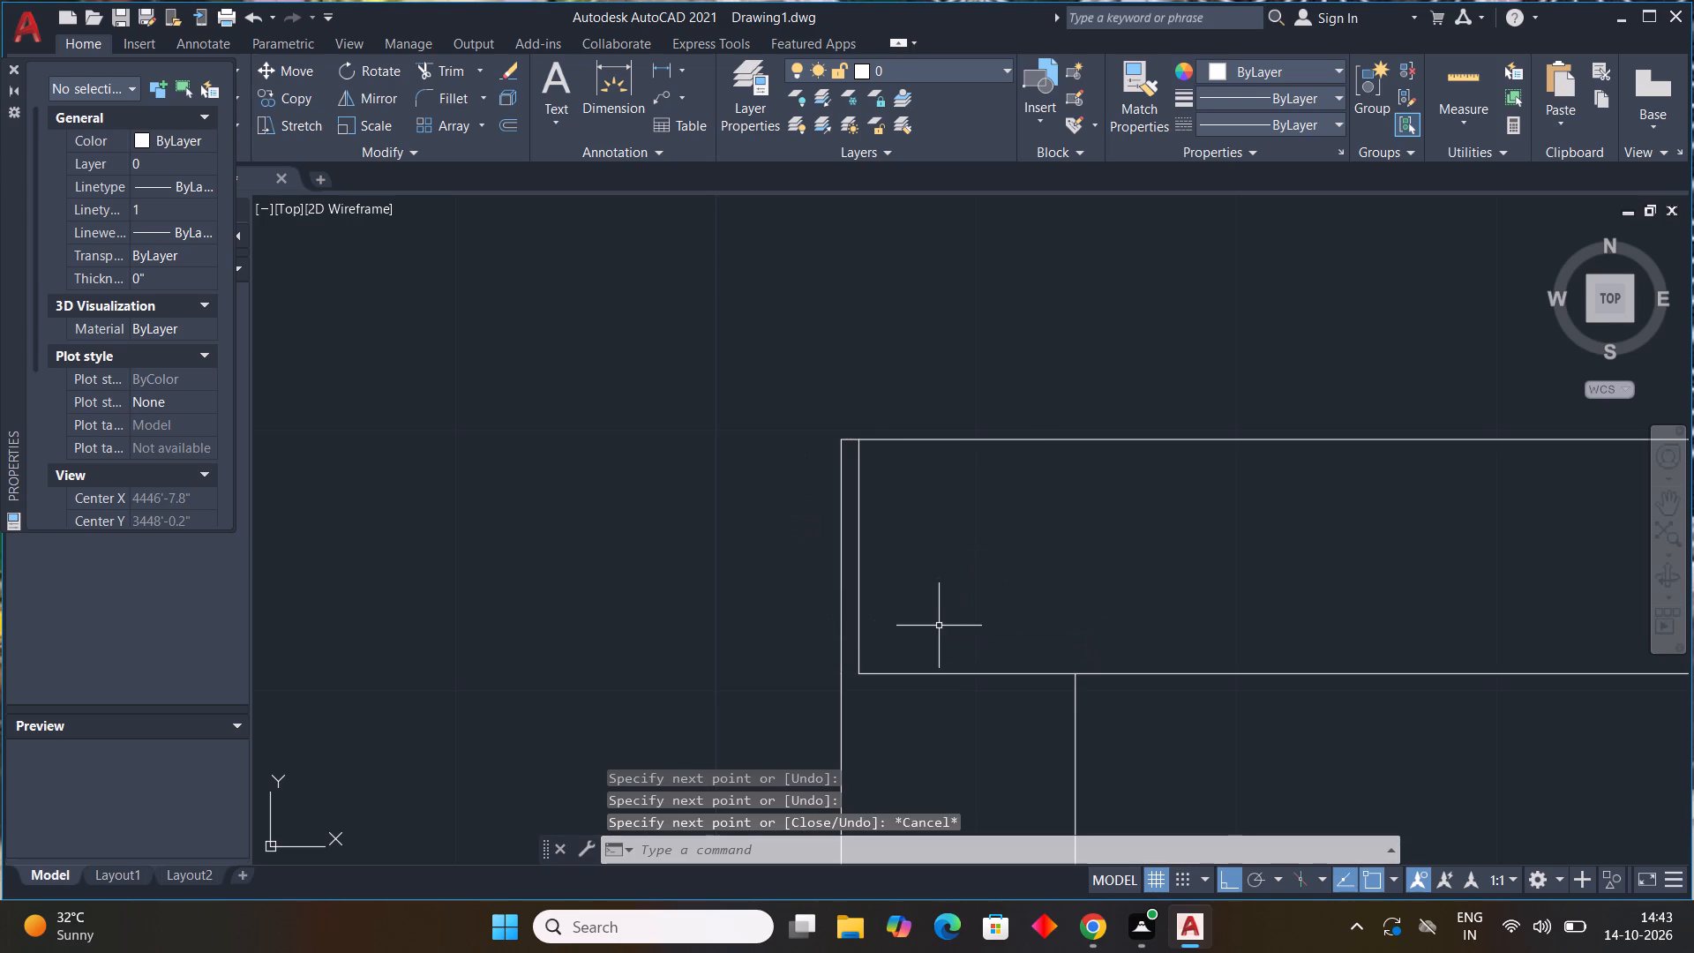
Draw a short line about 0.7" long joining the upper cross wall's lower corner to the vertical wall's outer line.
{"action": "type", "text": "l"}
{"action": "key", "text": "space"}
{"action": "left_click", "coordinate": [858, 670]}
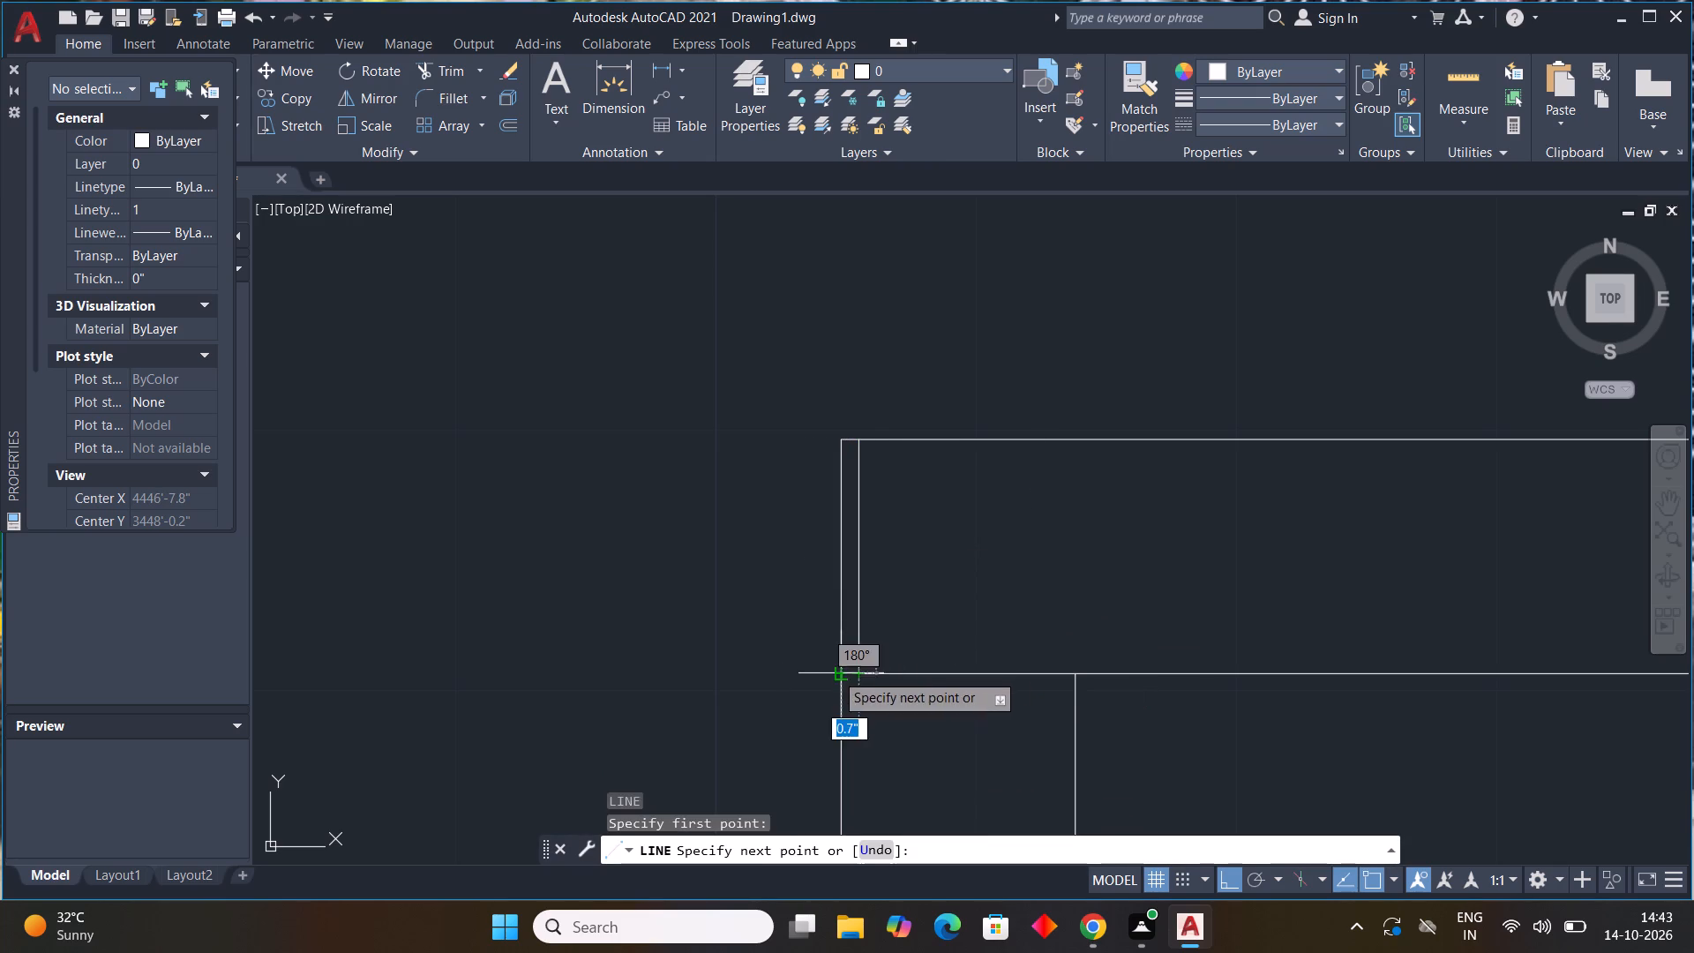
{"action": "left_click", "coordinate": [835, 672]}
{"action": "key", "text": "Escape"}
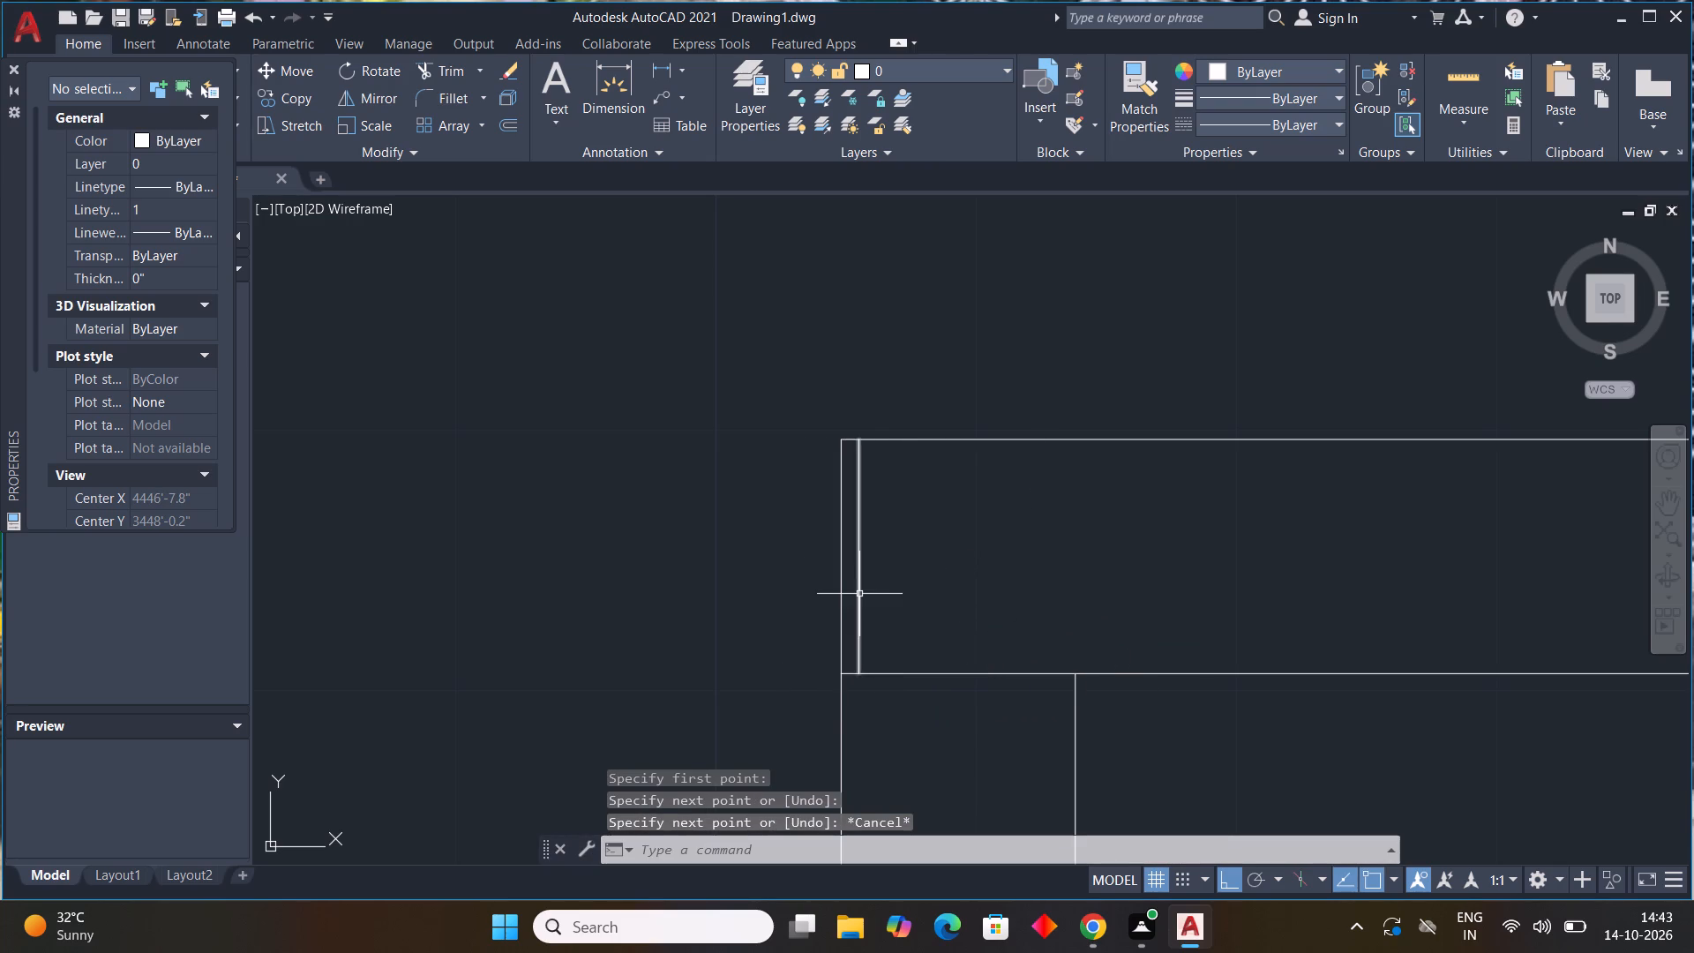
Erase the upper cross wall's former end line just inside the new wall end.
{"action": "left_click", "coordinate": [859, 594]}
{"action": "key", "text": "Delete"}
Draw two 9" lines extending both faces of the left vertical wall down through the lower cross wall.
{"action": "scroll", "coordinate": [927, 593], "scroll_direction": "down", "scroll_amount": 3}
{"action": "scroll", "coordinate": [1058, 703], "scroll_direction": "down", "scroll_amount": 3}
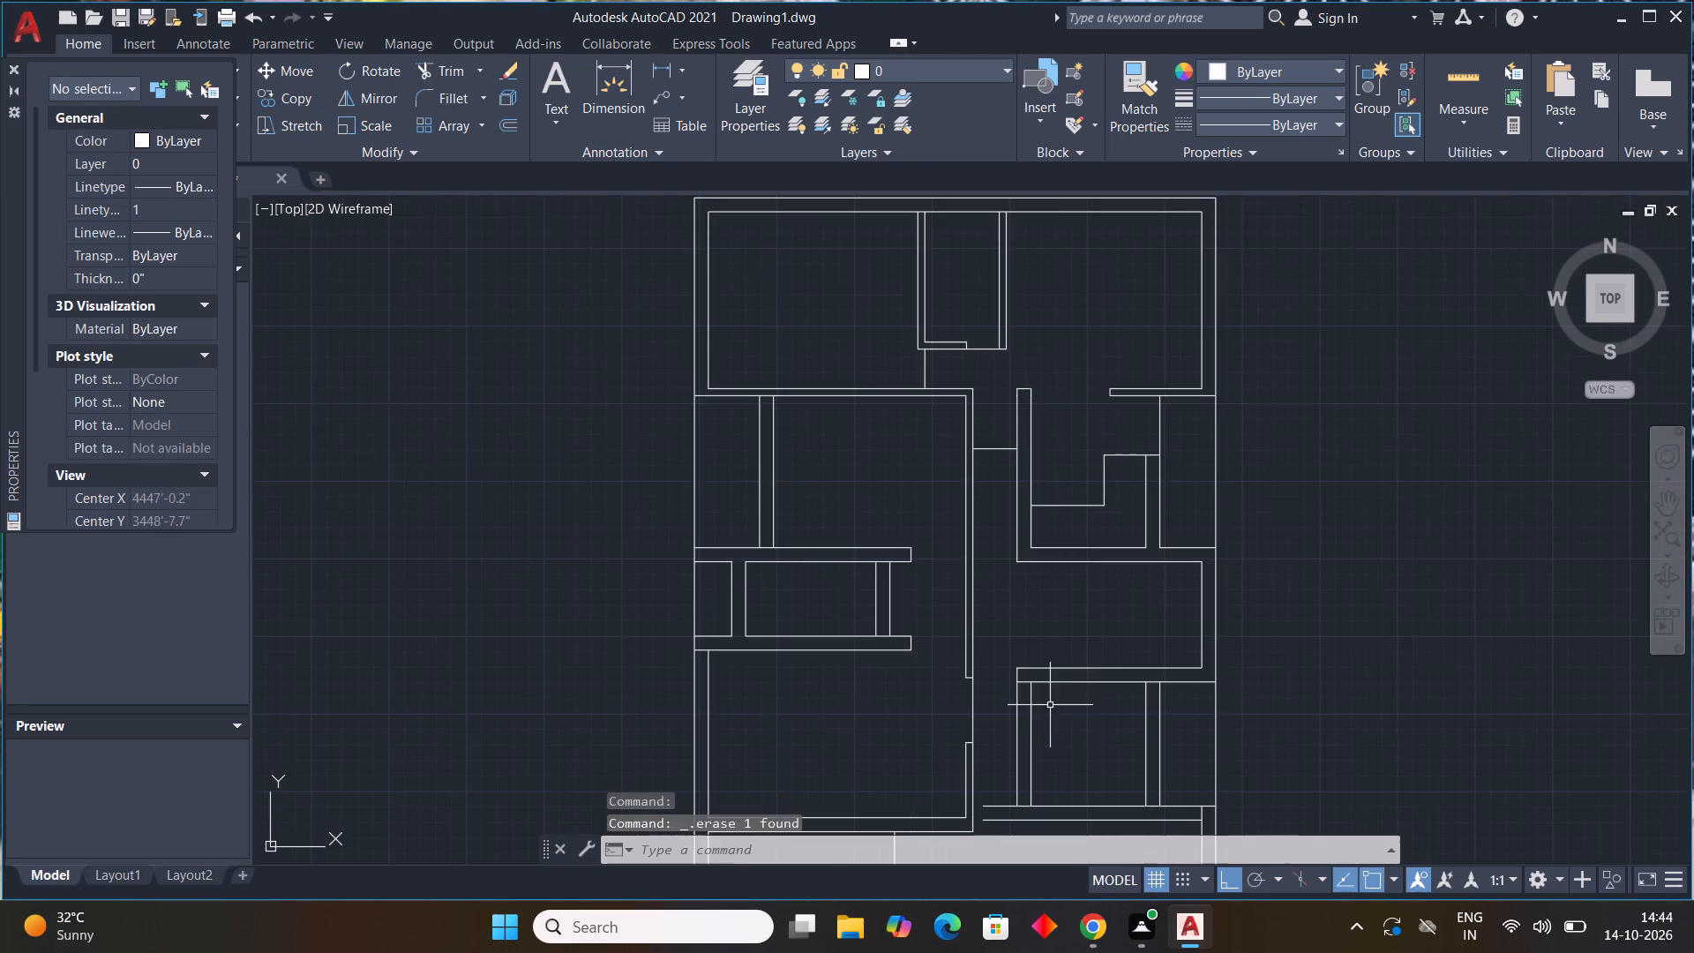
{"action": "middle_click_drag", "start_coordinate": [1076, 747], "coordinate": [993, 592]}
{"action": "type", "text": "l"}
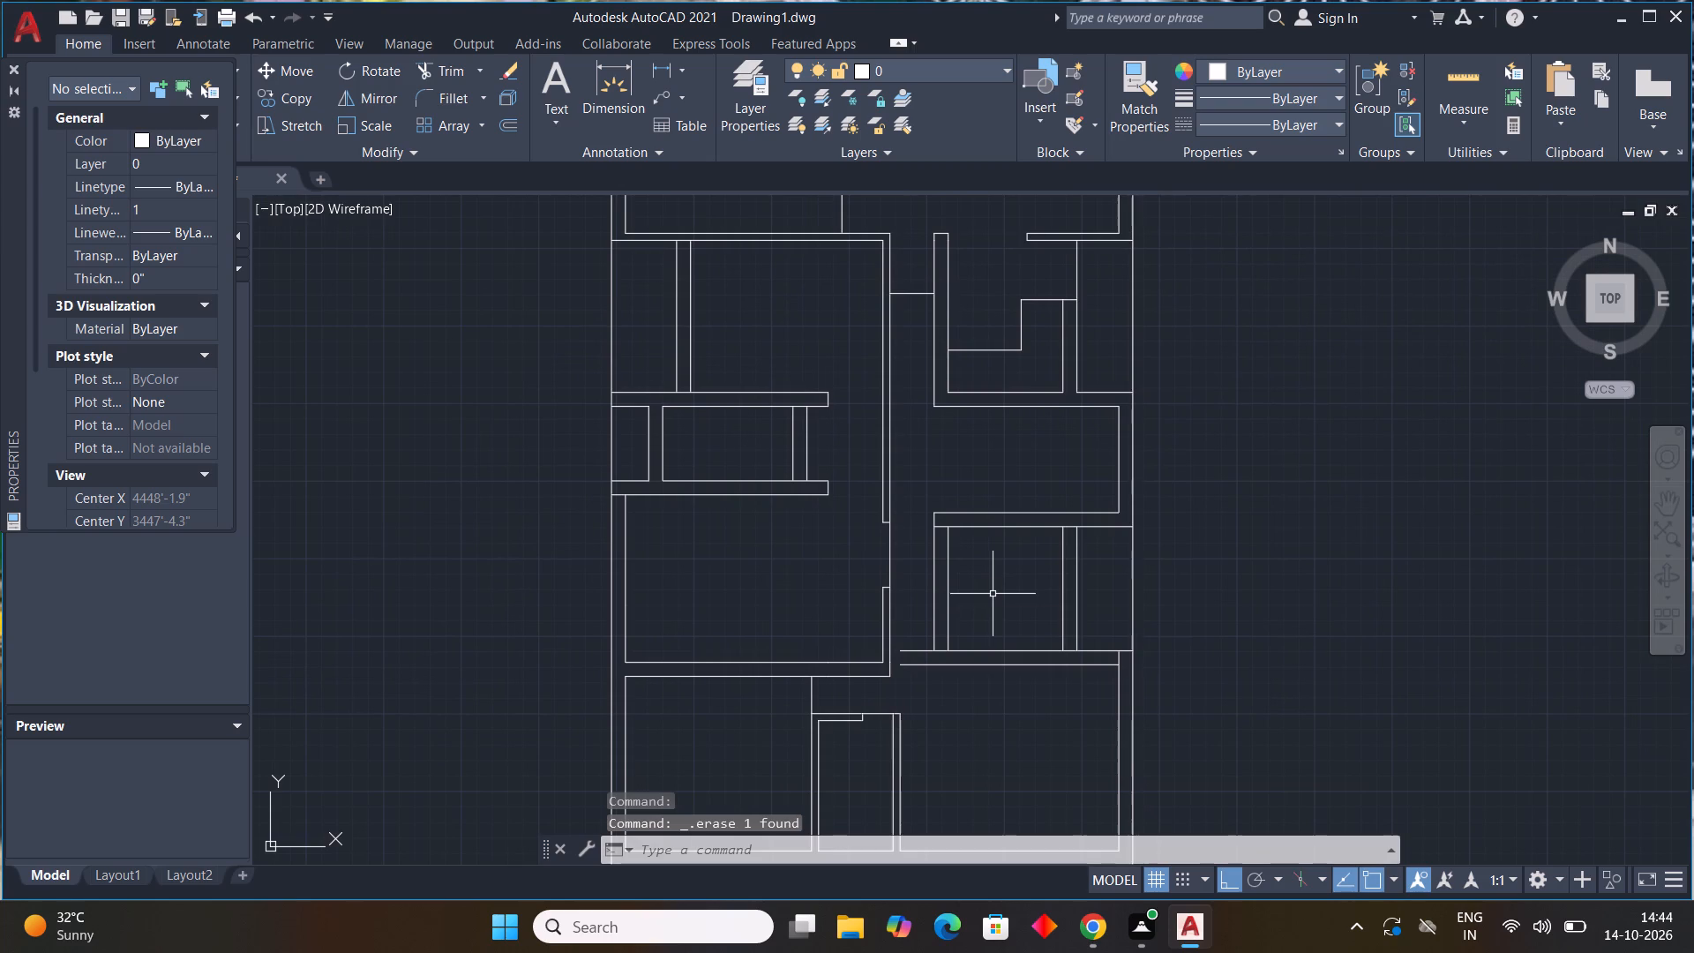
{"action": "key", "text": "space"}
{"action": "scroll", "coordinate": [948, 670], "scroll_direction": "up", "scroll_amount": 2}
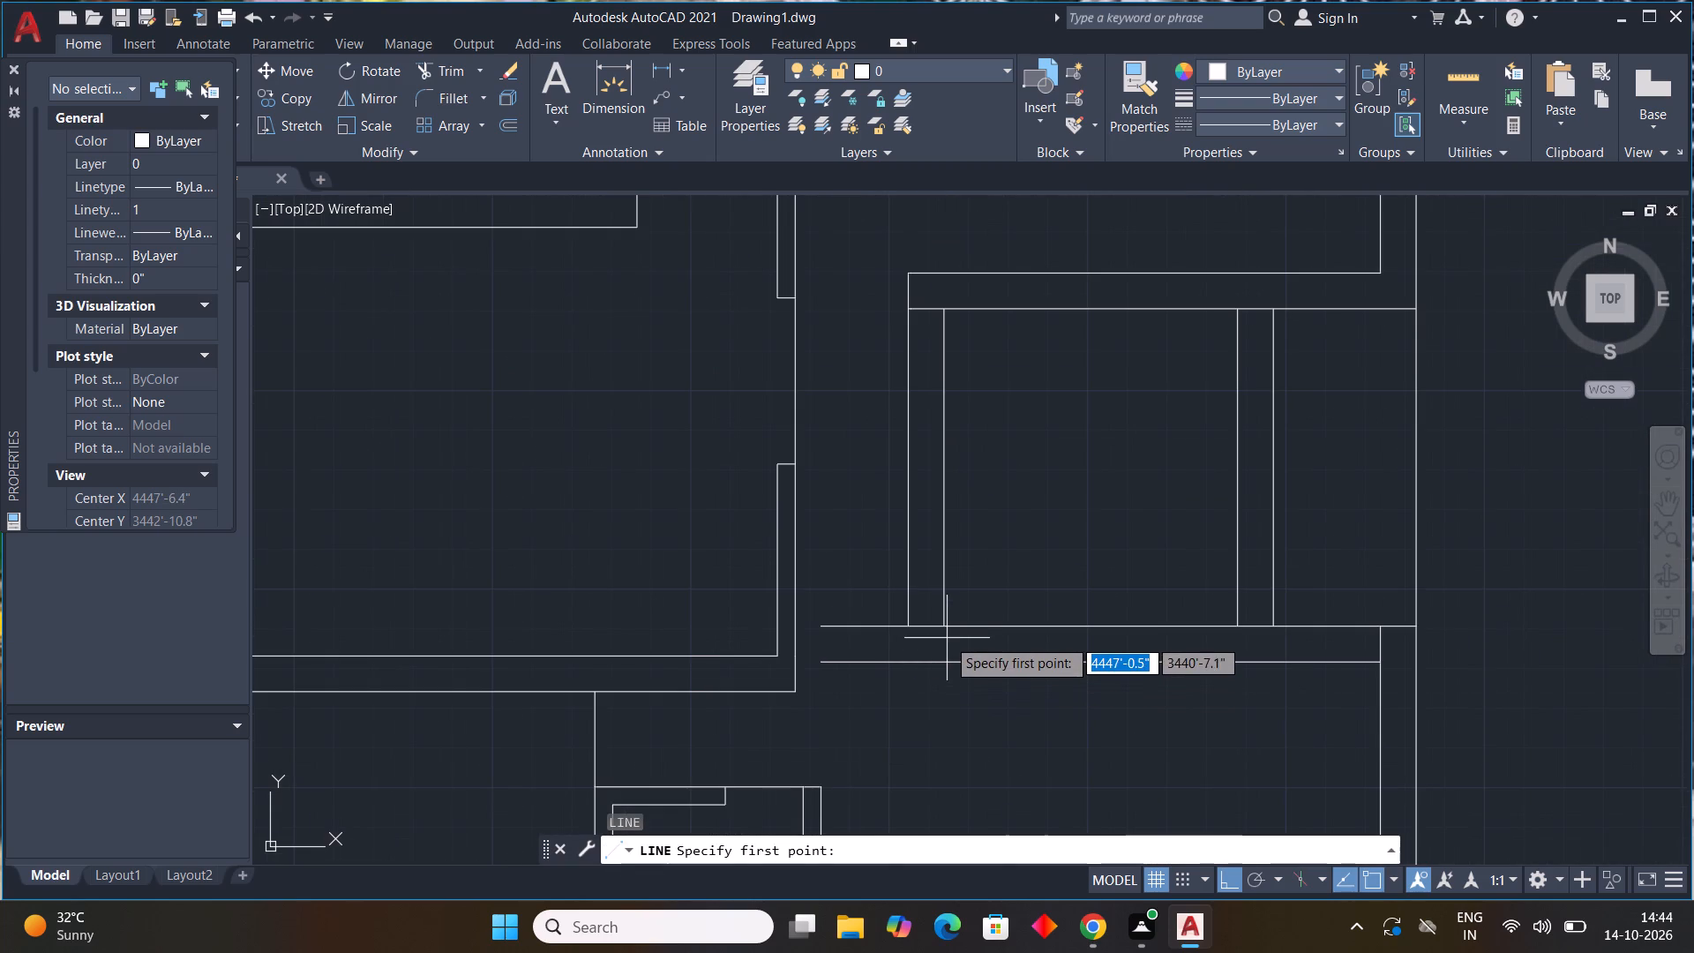
{"action": "left_click", "coordinate": [946, 626]}
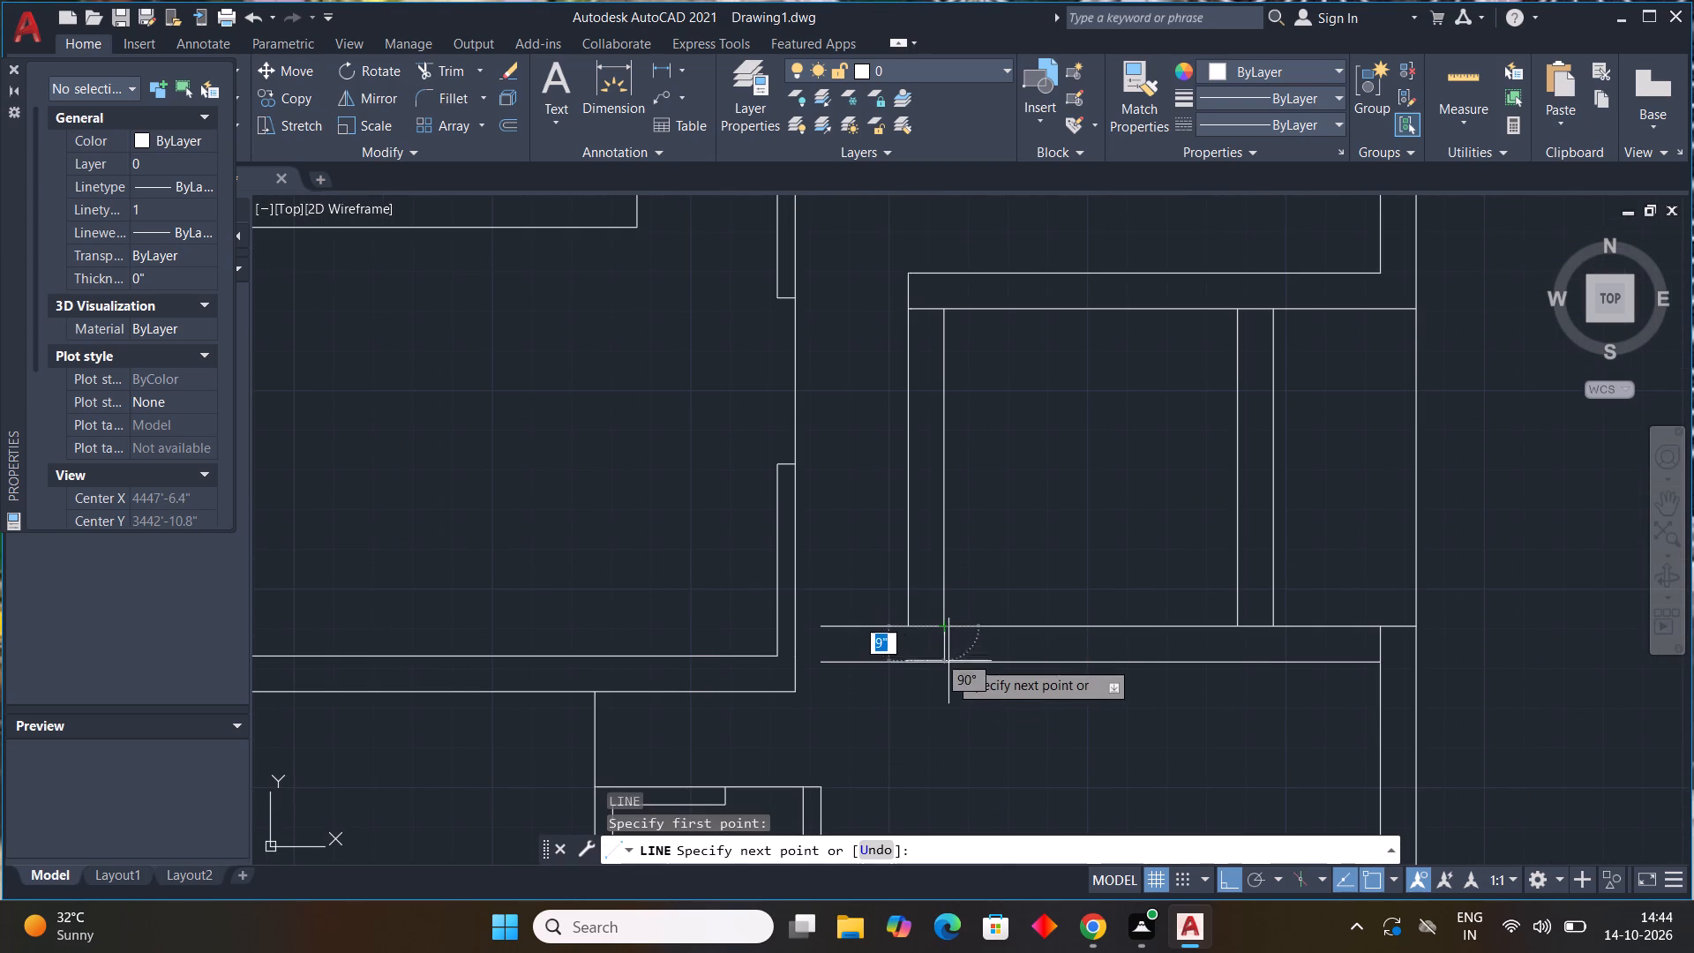
{"action": "left_click", "coordinate": [948, 663]}
{"action": "key", "text": "Escape"}
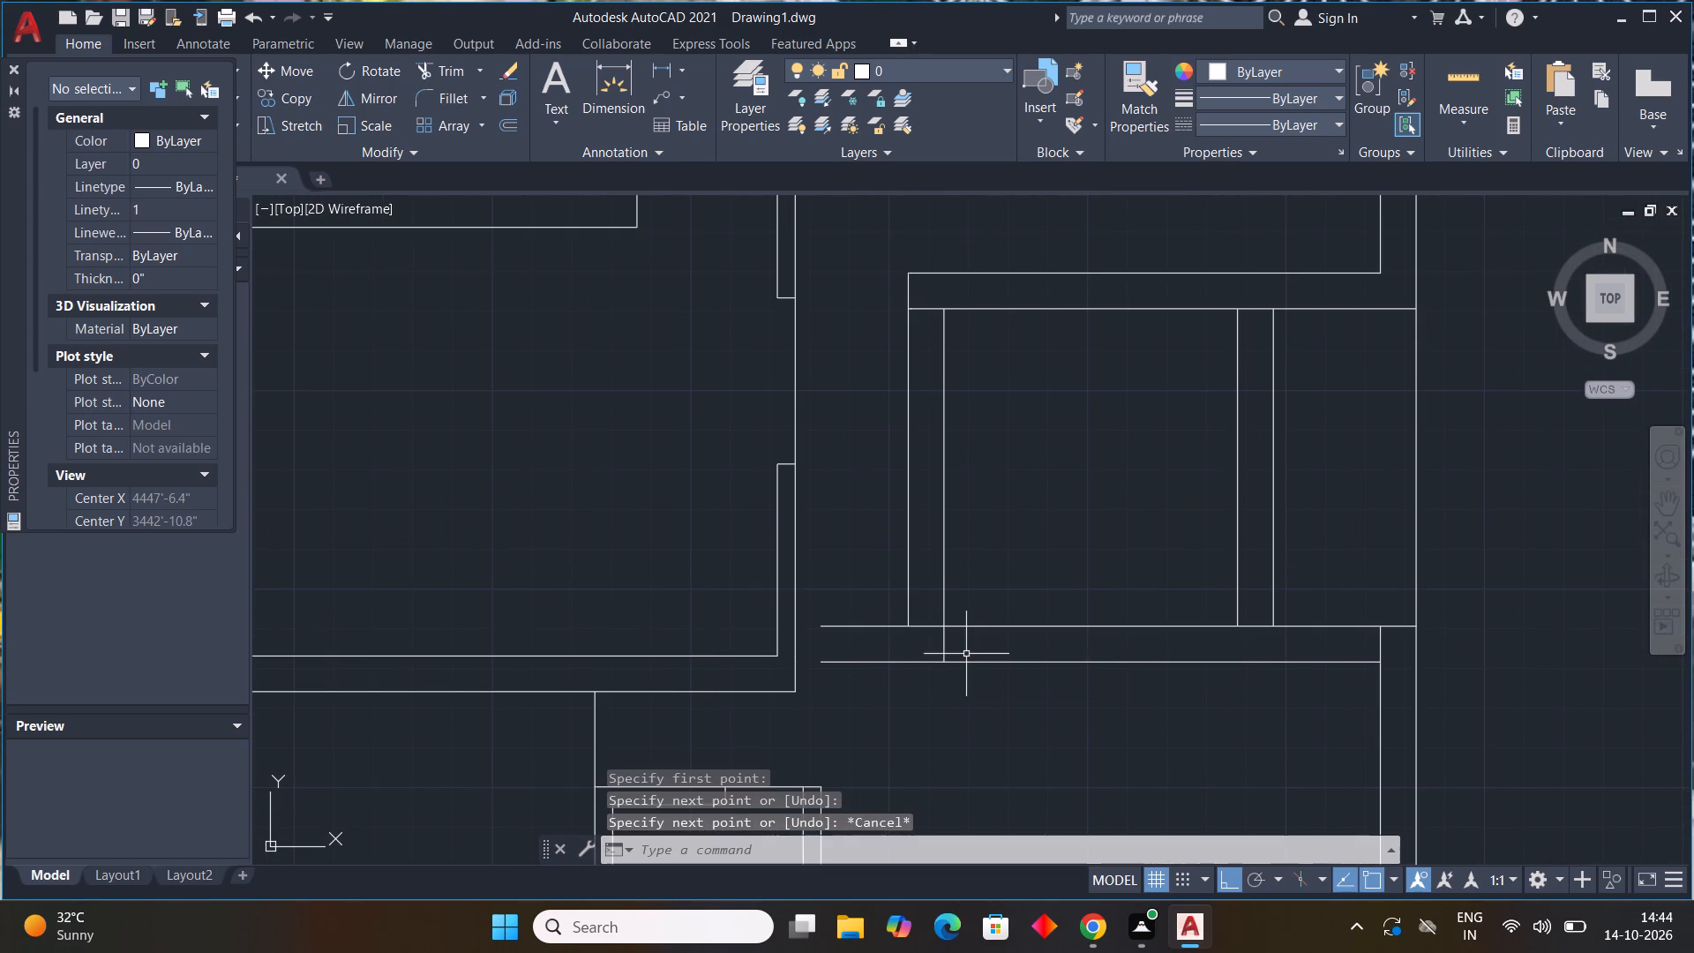
{"action": "key", "text": "space"}
{"action": "left_click", "coordinate": [906, 624]}
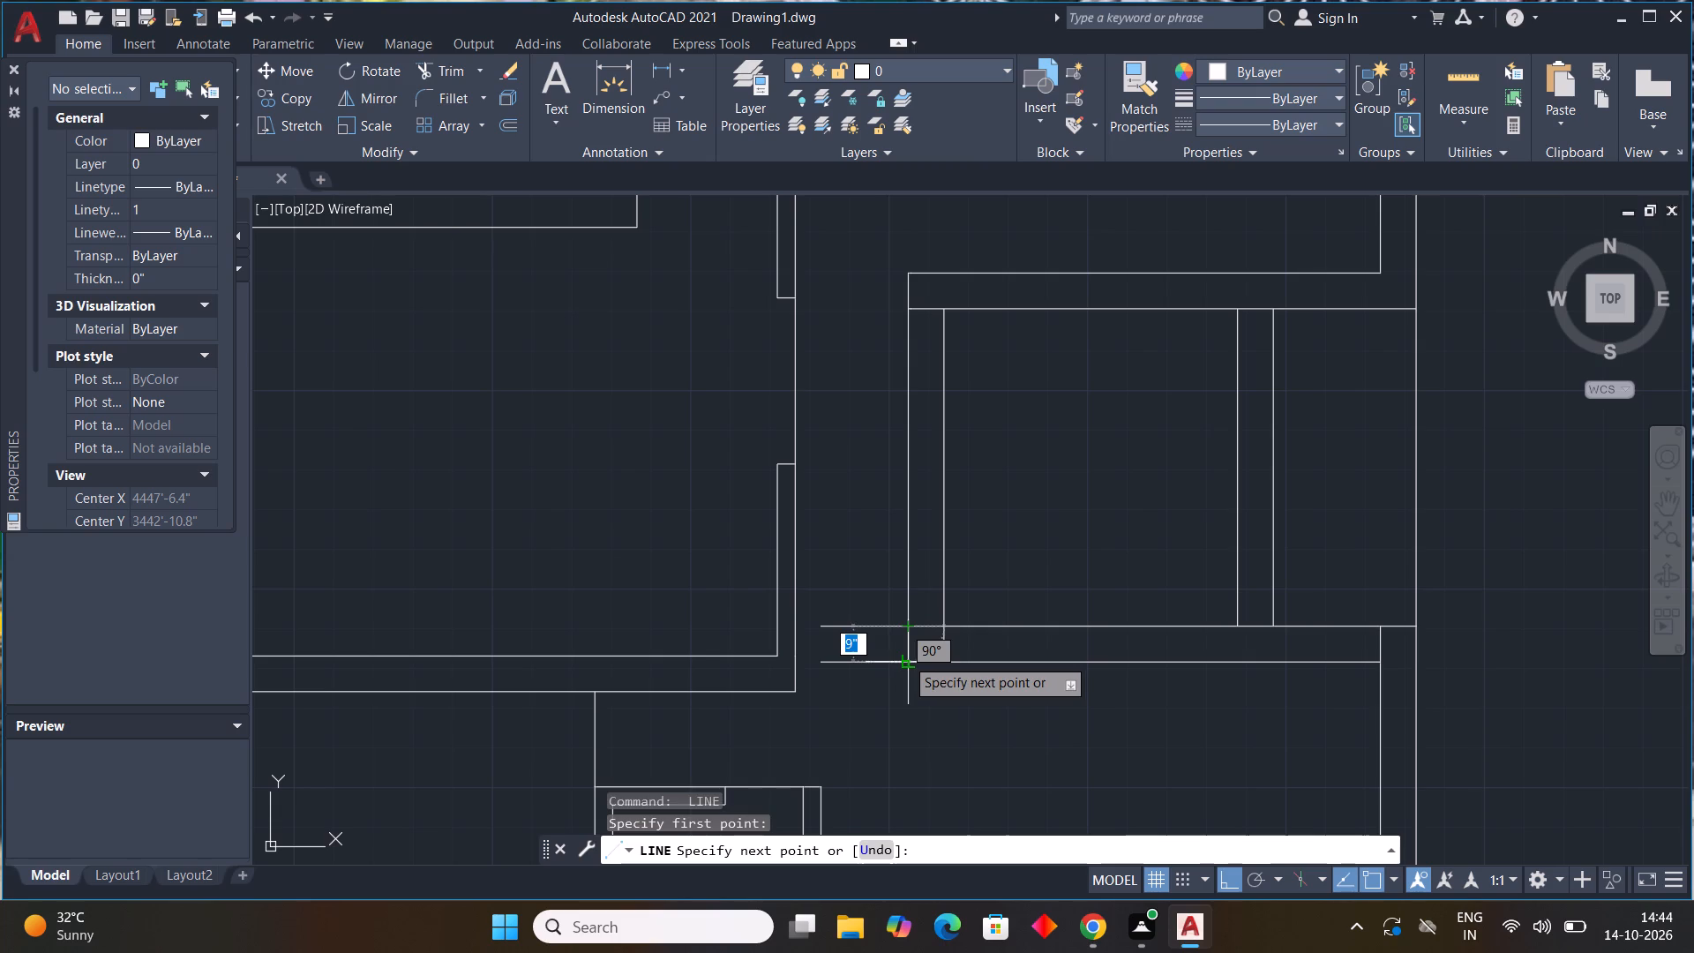
{"action": "left_click", "coordinate": [905, 657]}
{"action": "key", "text": "Escape"}
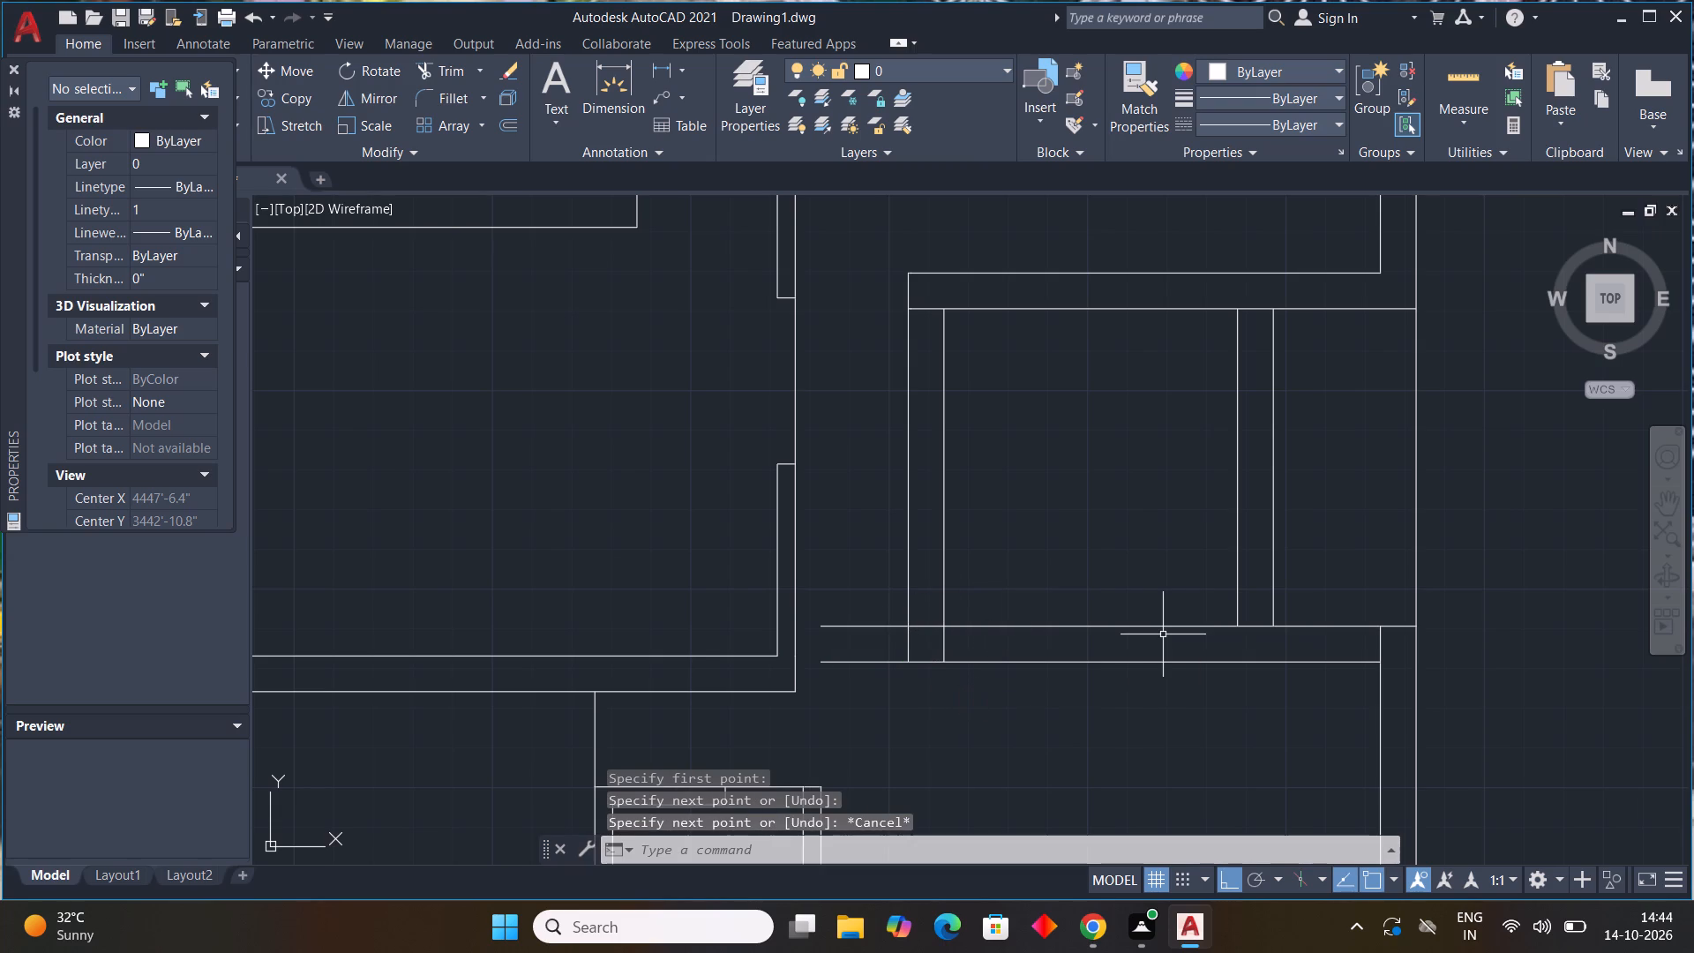
Draw a vertical jamb line across the lower cross wall, between the two vertical walls.
{"action": "type", "text": "l"}
{"action": "key", "text": "space"}
{"action": "middle_click_drag", "start_coordinate": [1197, 662], "coordinate": [1106, 678]}
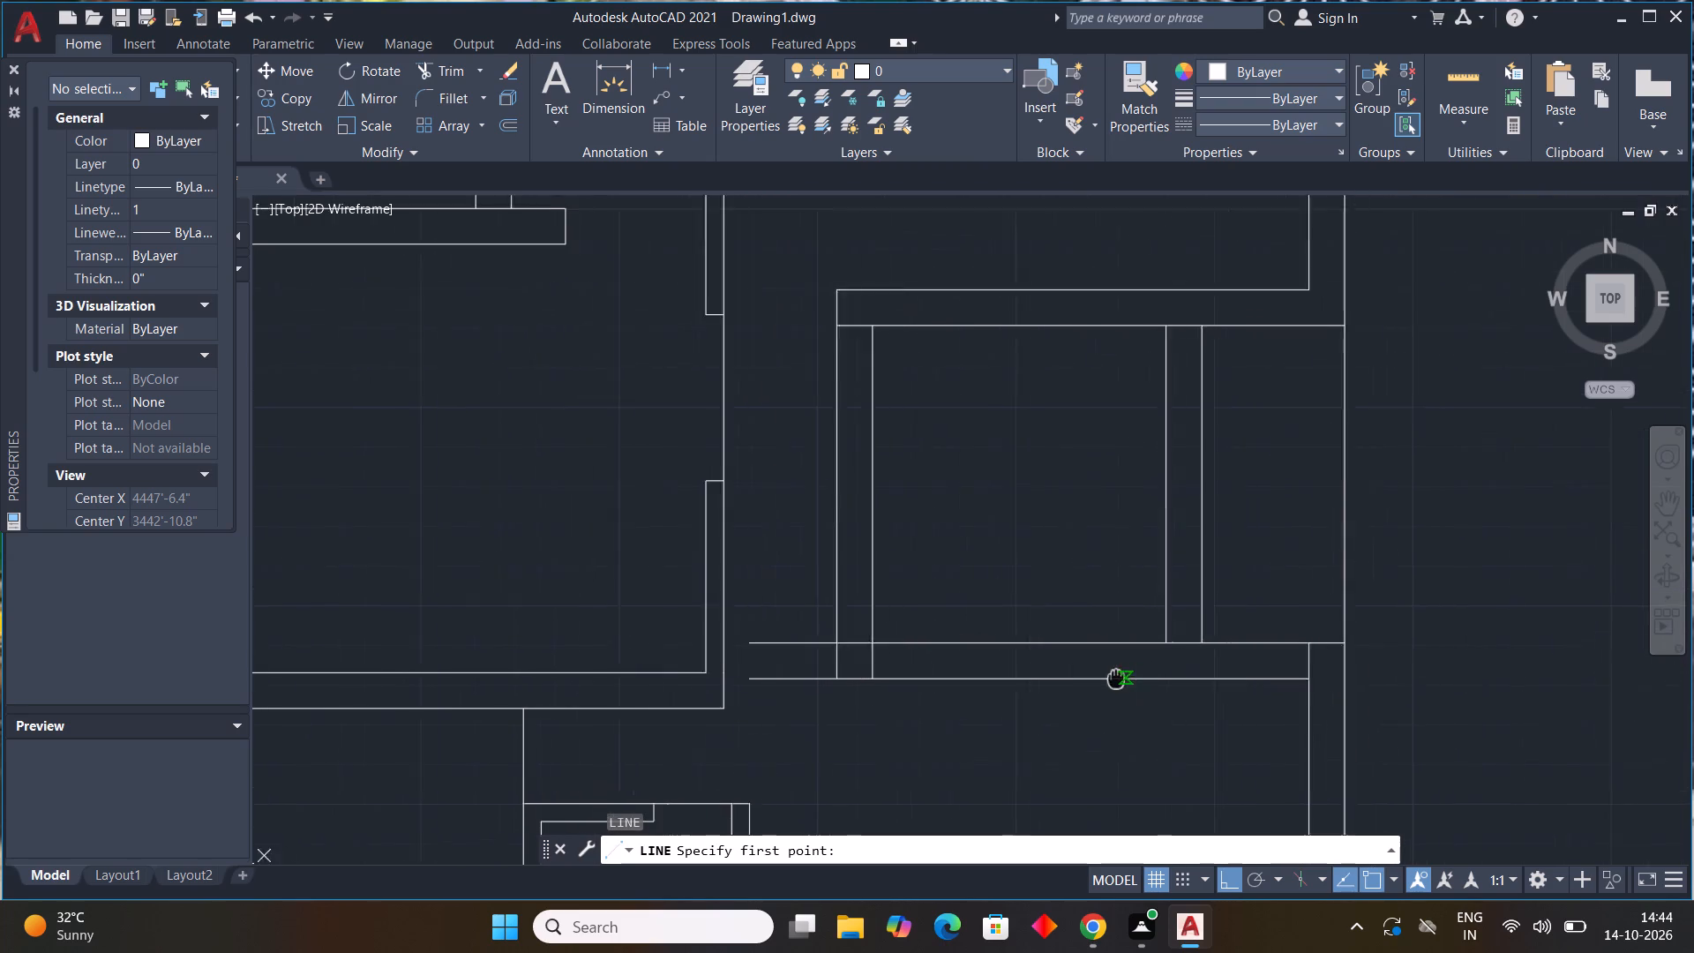
{"action": "middle_click_drag", "start_coordinate": [1106, 678], "coordinate": [1068, 668]}
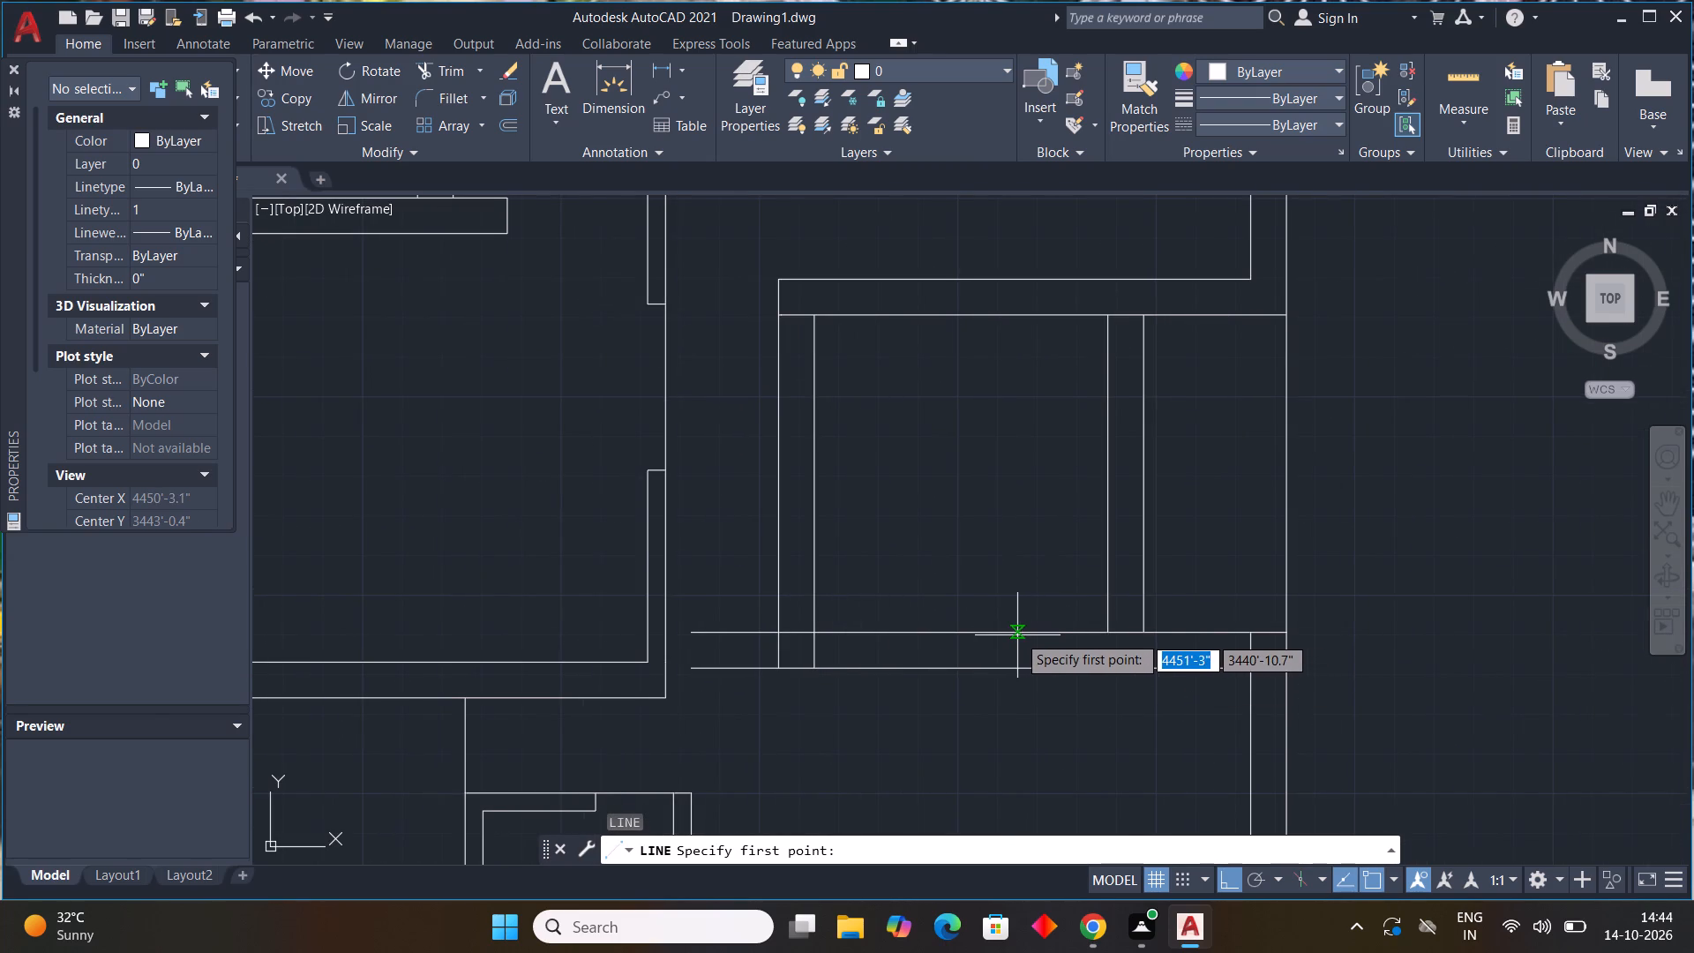
{"action": "left_click", "coordinate": [1017, 634]}
{"action": "left_click", "coordinate": [1018, 674]}
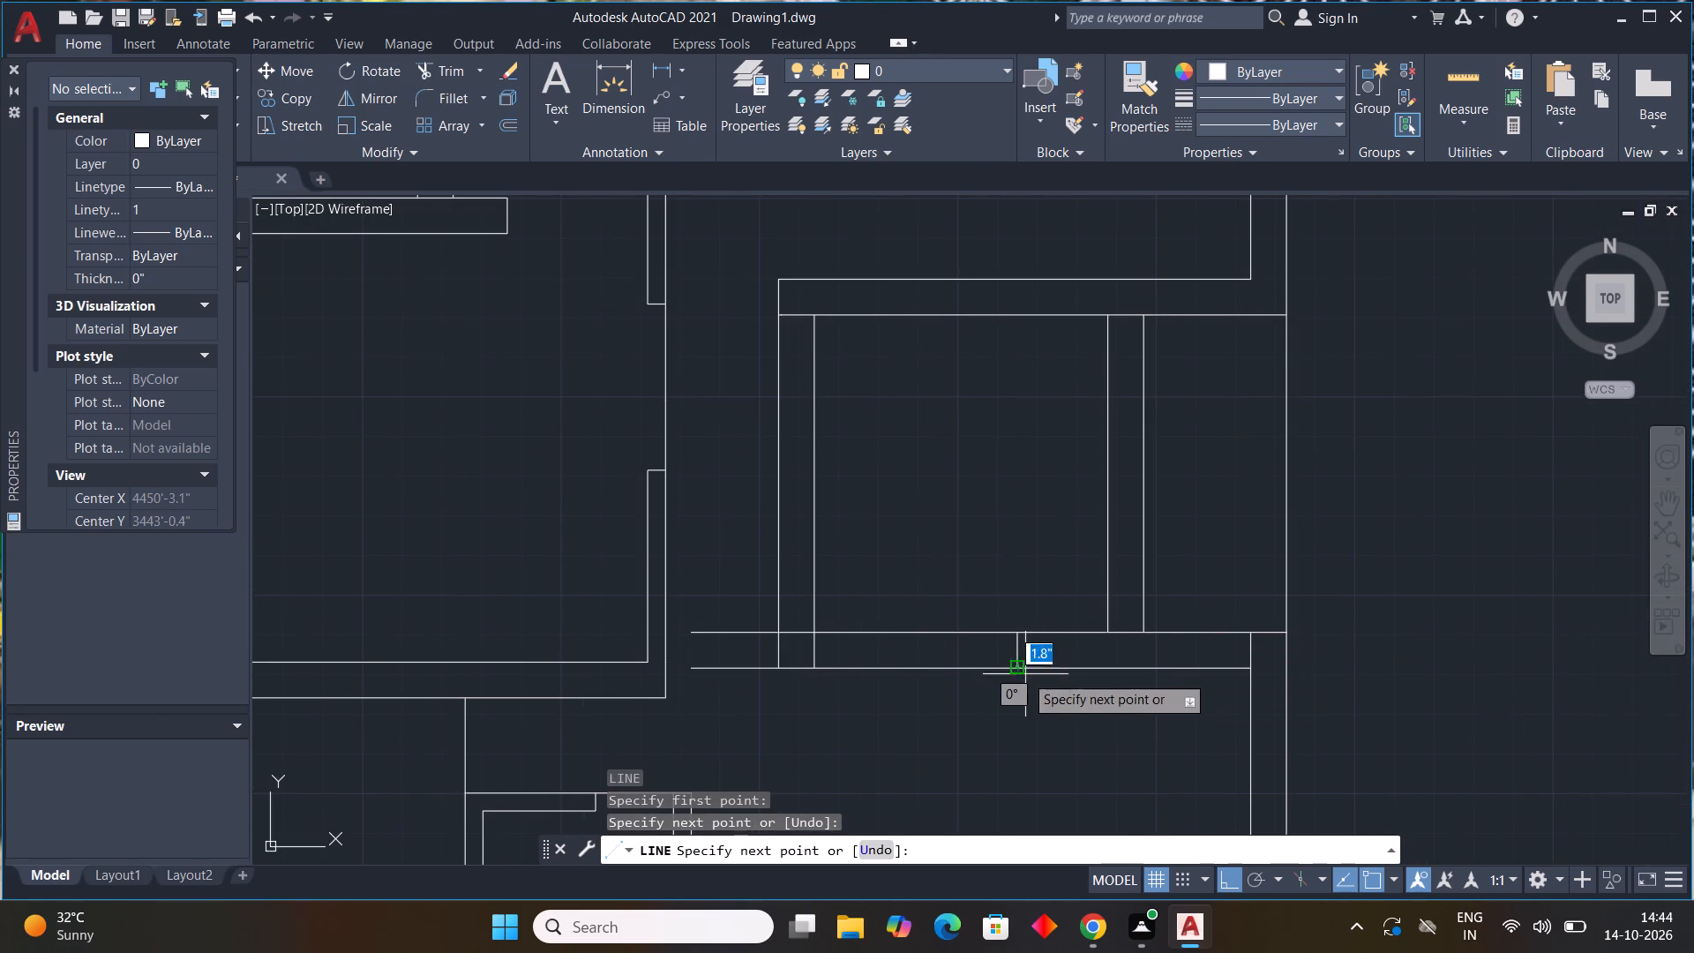
{"action": "key", "text": "Escape"}
Draw a 9" horizontal line across the right vertical wall at its midpoint.
{"action": "key", "text": "space"}
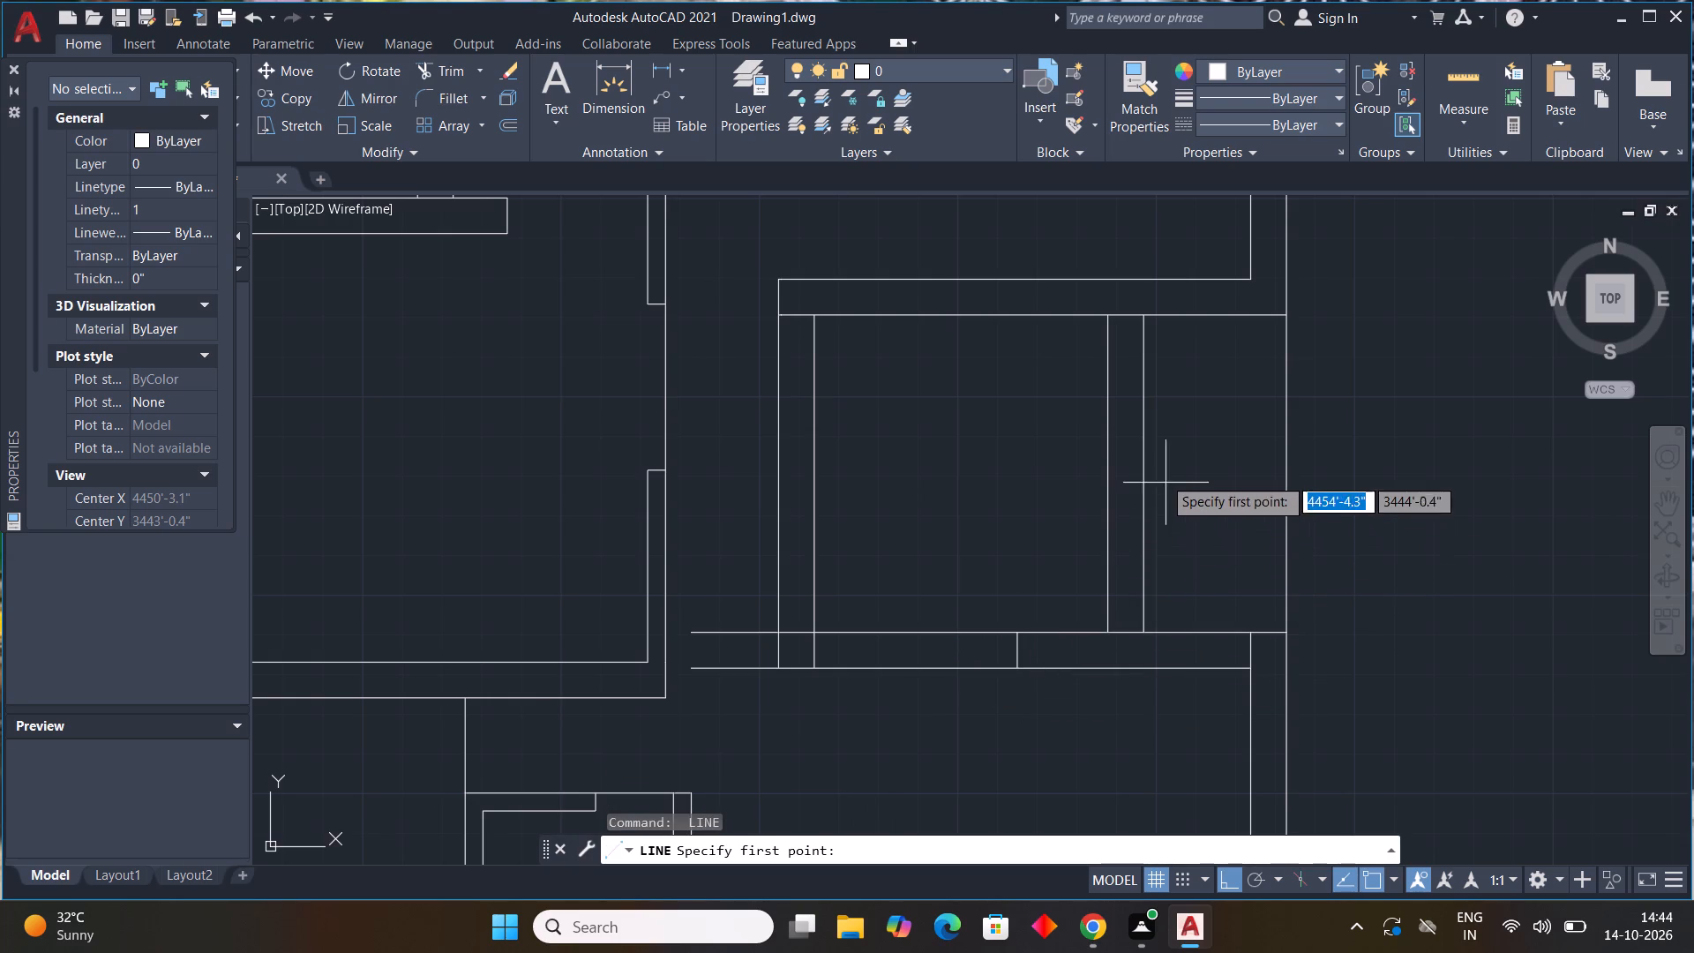
{"action": "left_click", "coordinate": [1113, 476]}
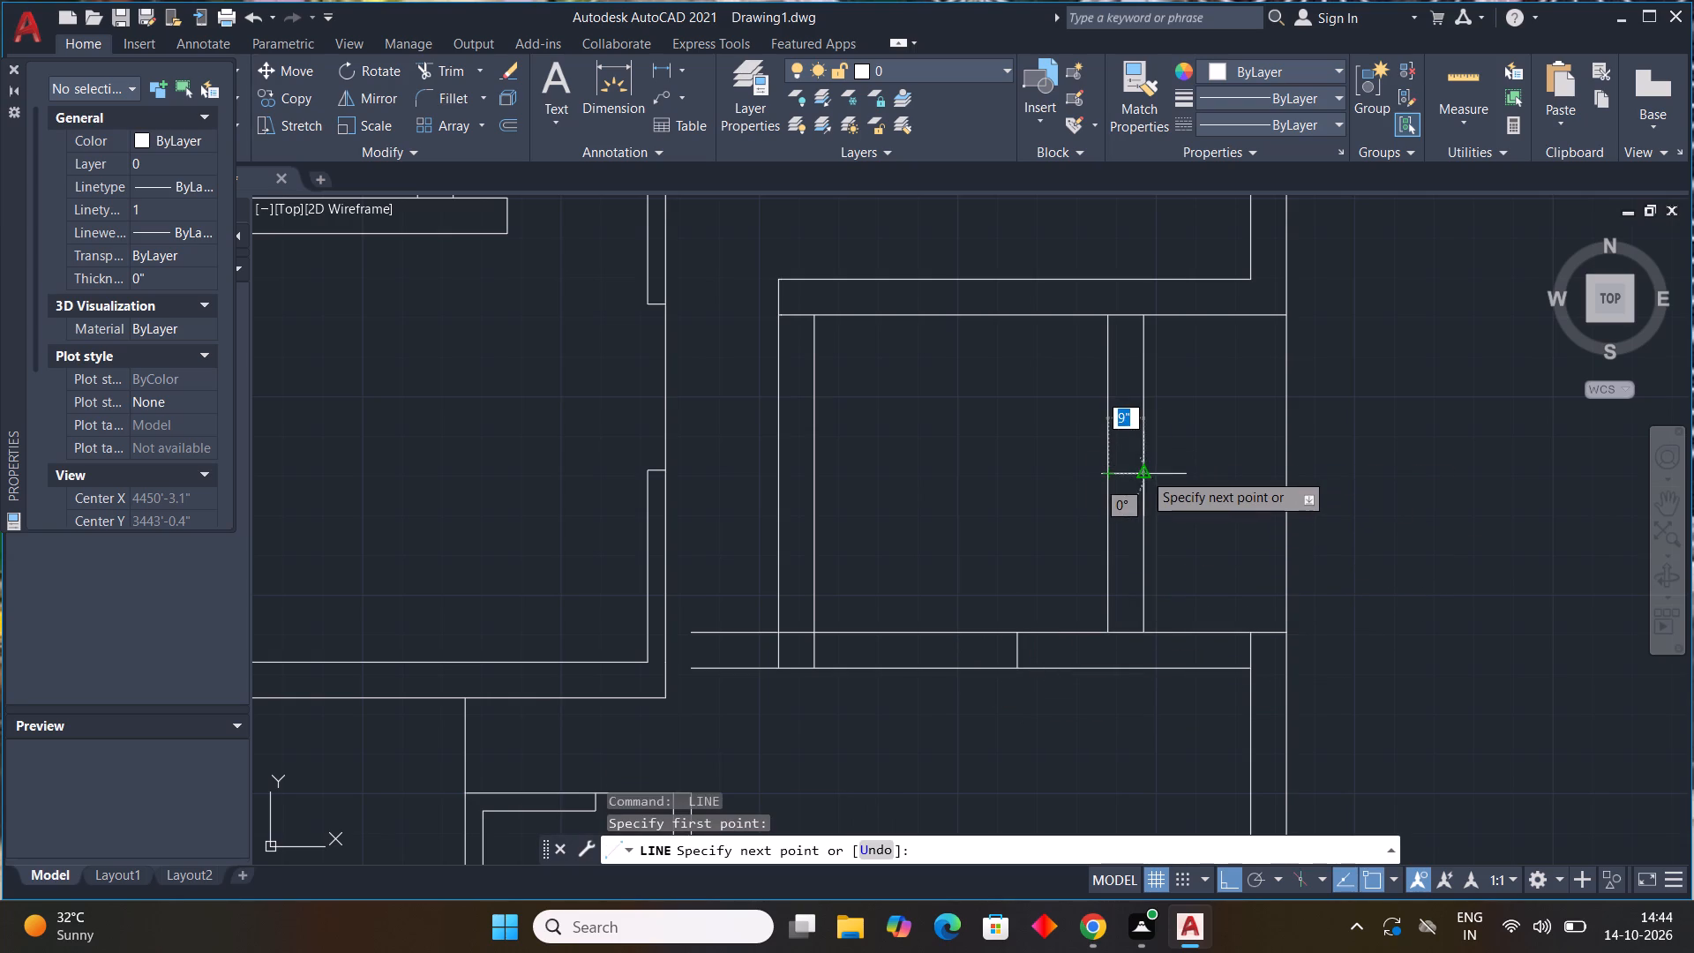
{"action": "left_click", "coordinate": [1143, 472]}
{"action": "key", "text": "Escape"}
Draw a stepped line from the right vertical wall's midpoint leftward, up, and across to the left vertical wall's inner face.
{"action": "key", "text": "space"}
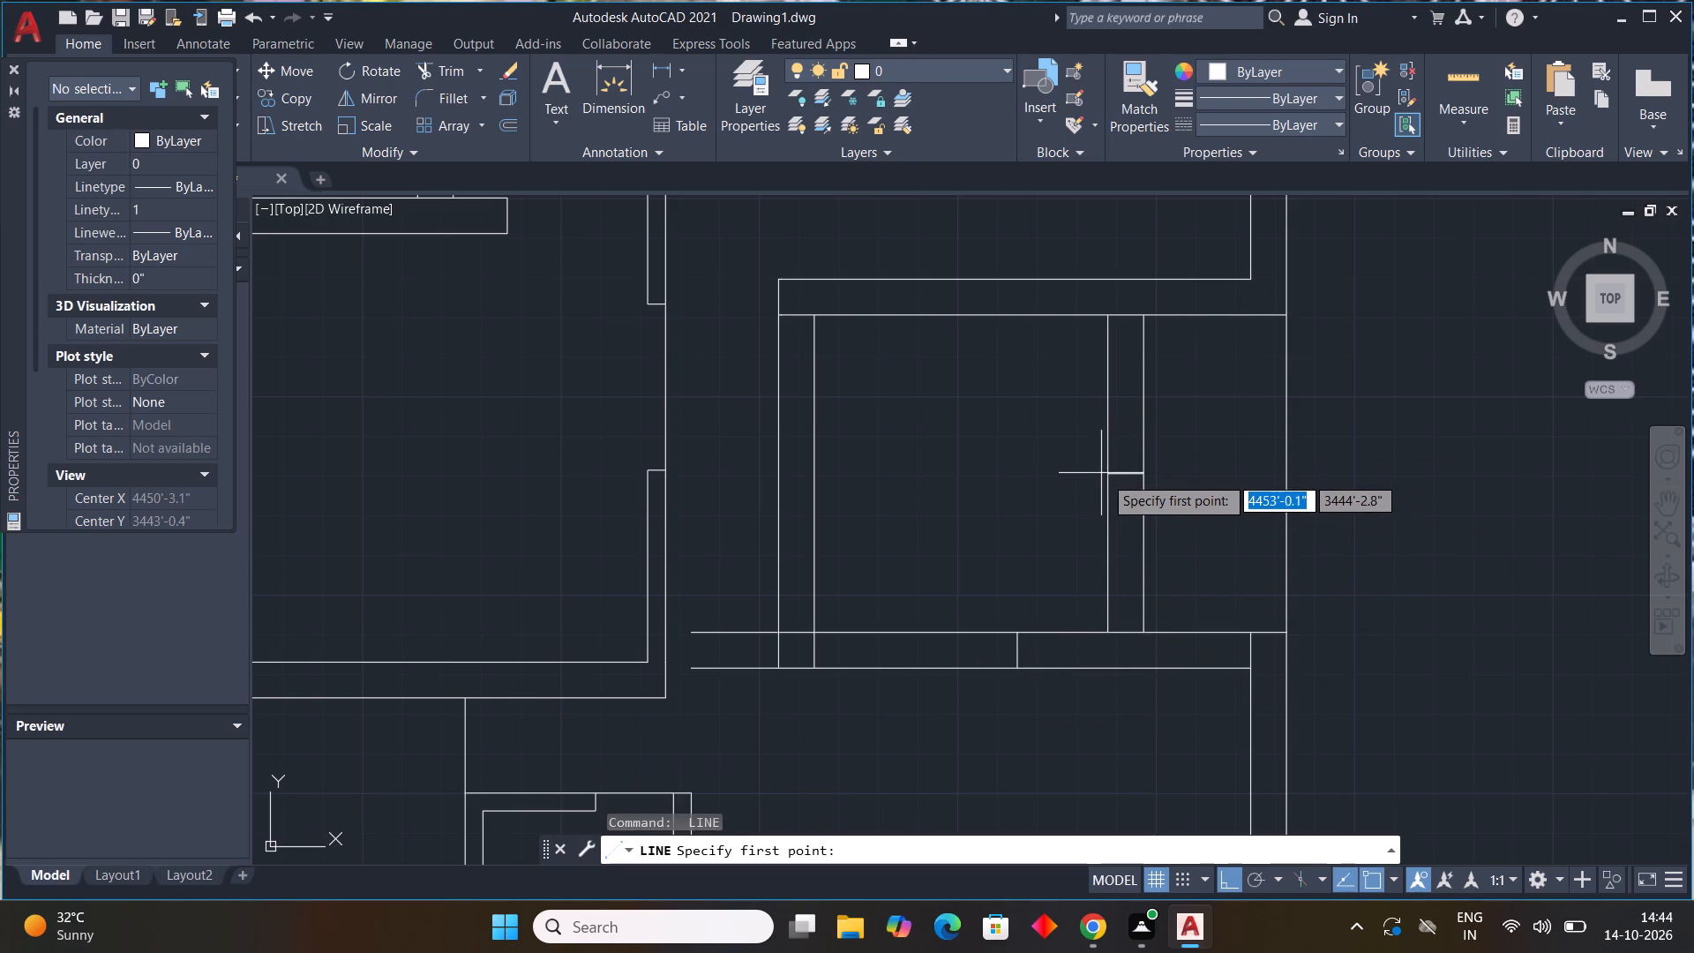
{"action": "left_click", "coordinate": [1104, 476]}
{"action": "left_click", "coordinate": [1009, 487]}
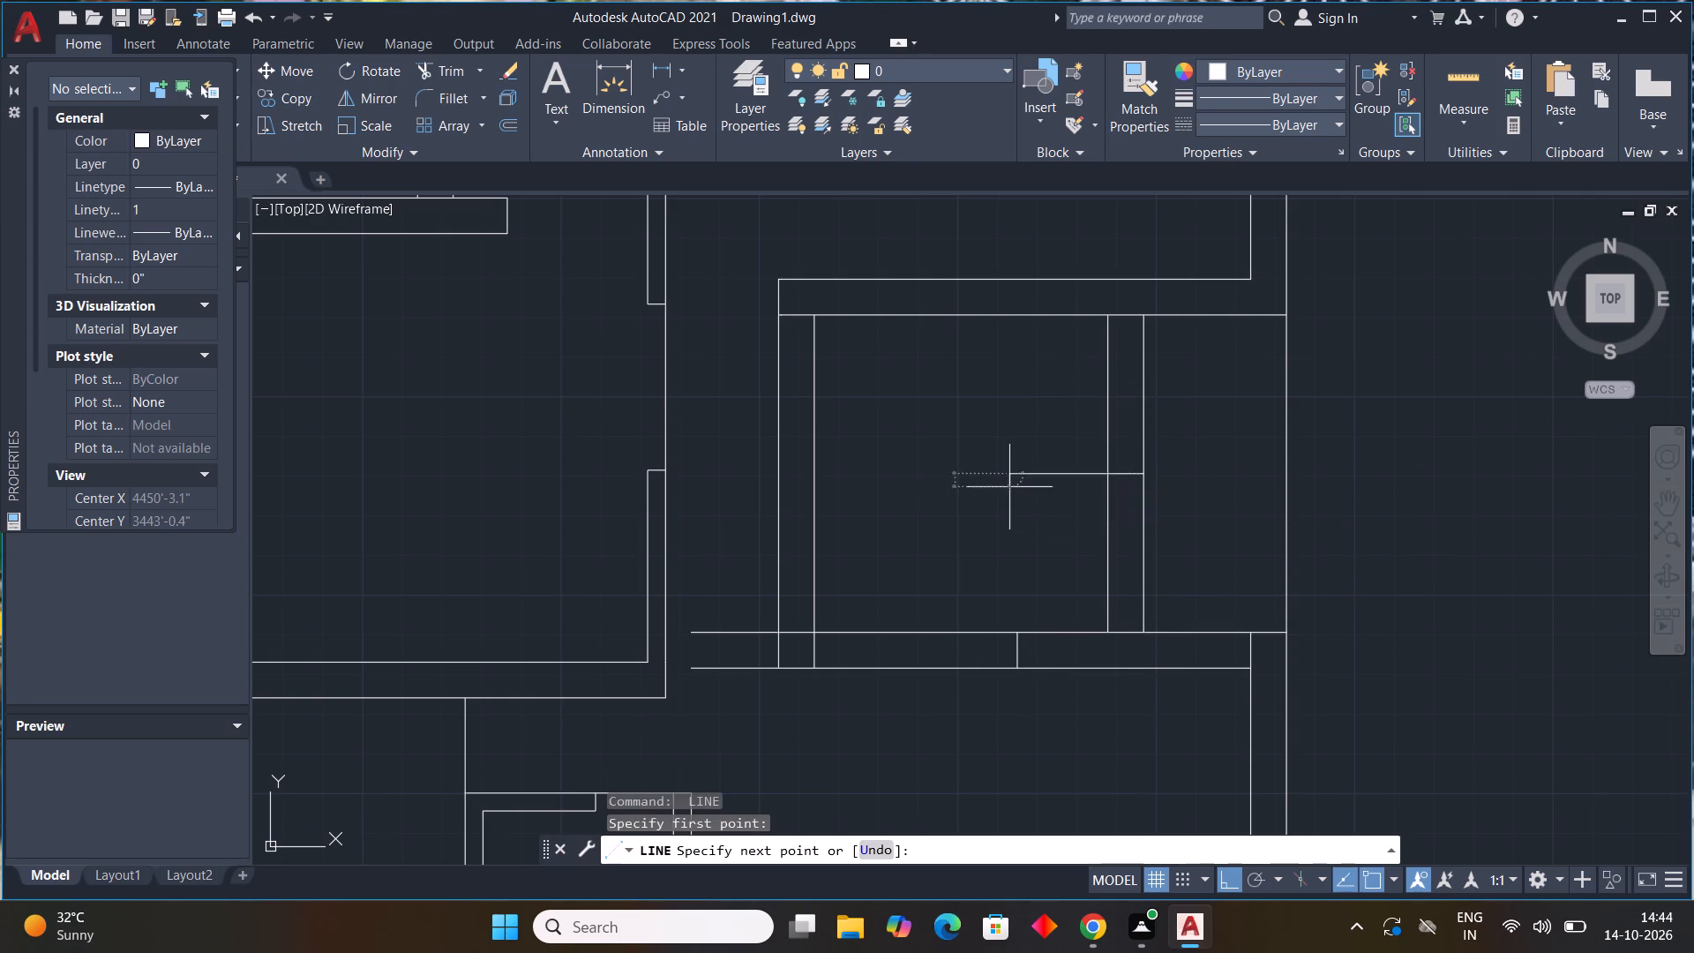
{"action": "left_click", "coordinate": [998, 386]}
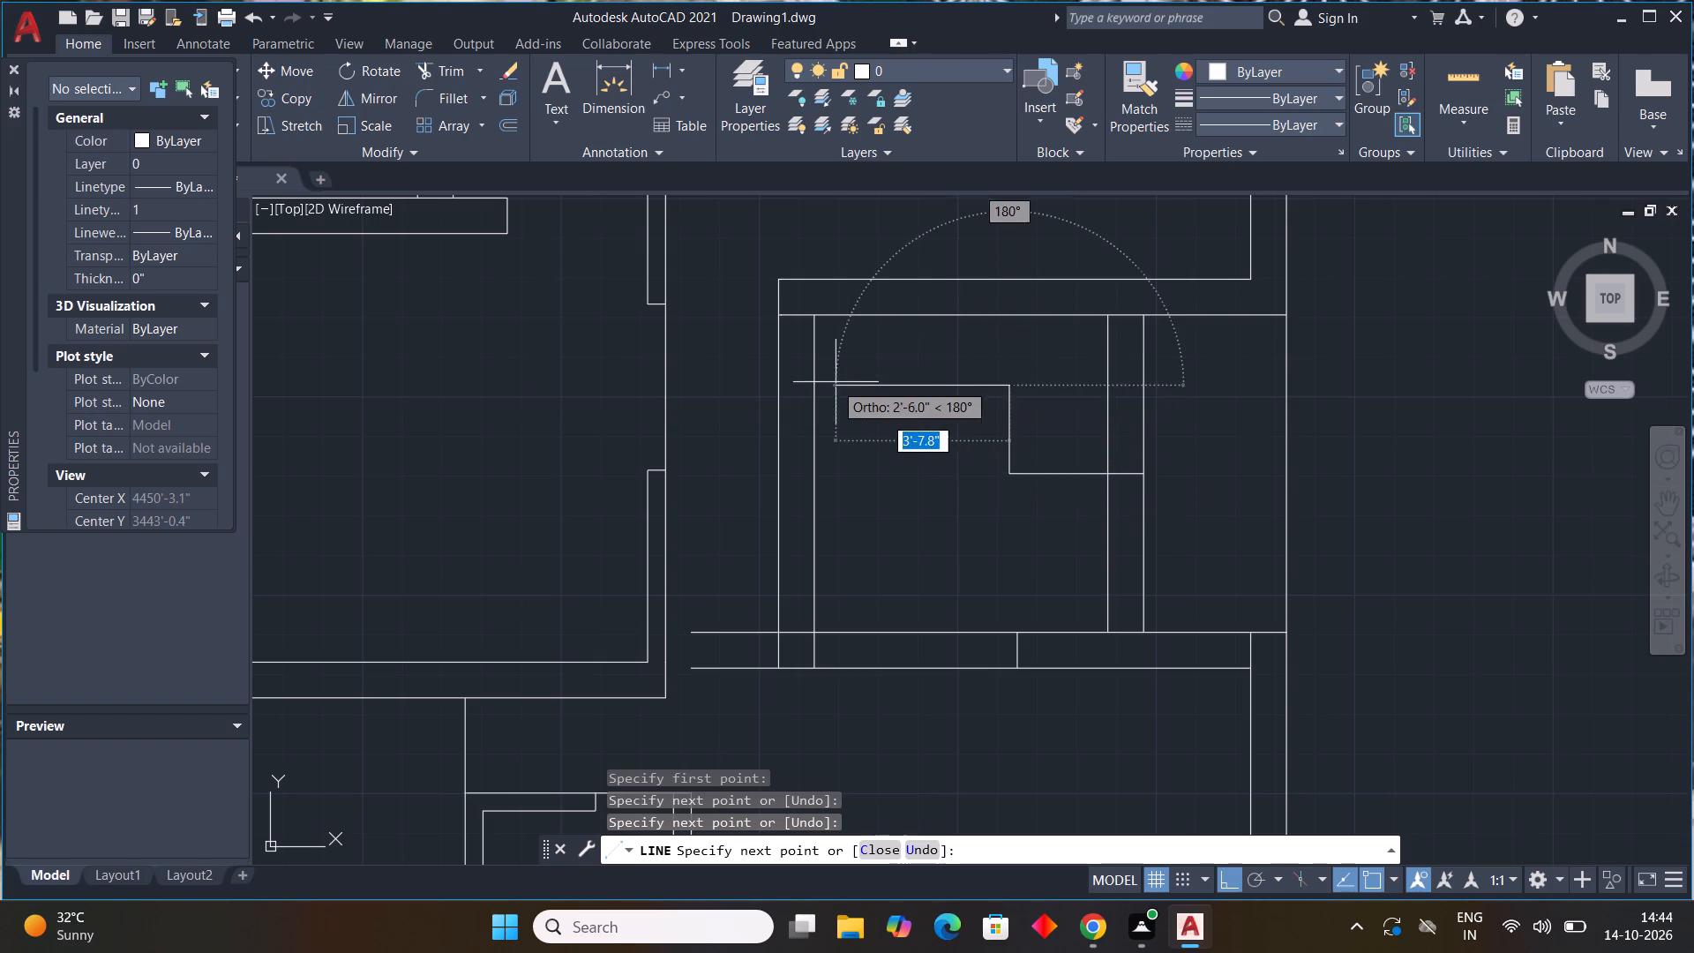
{"action": "left_click", "coordinate": [818, 386]}
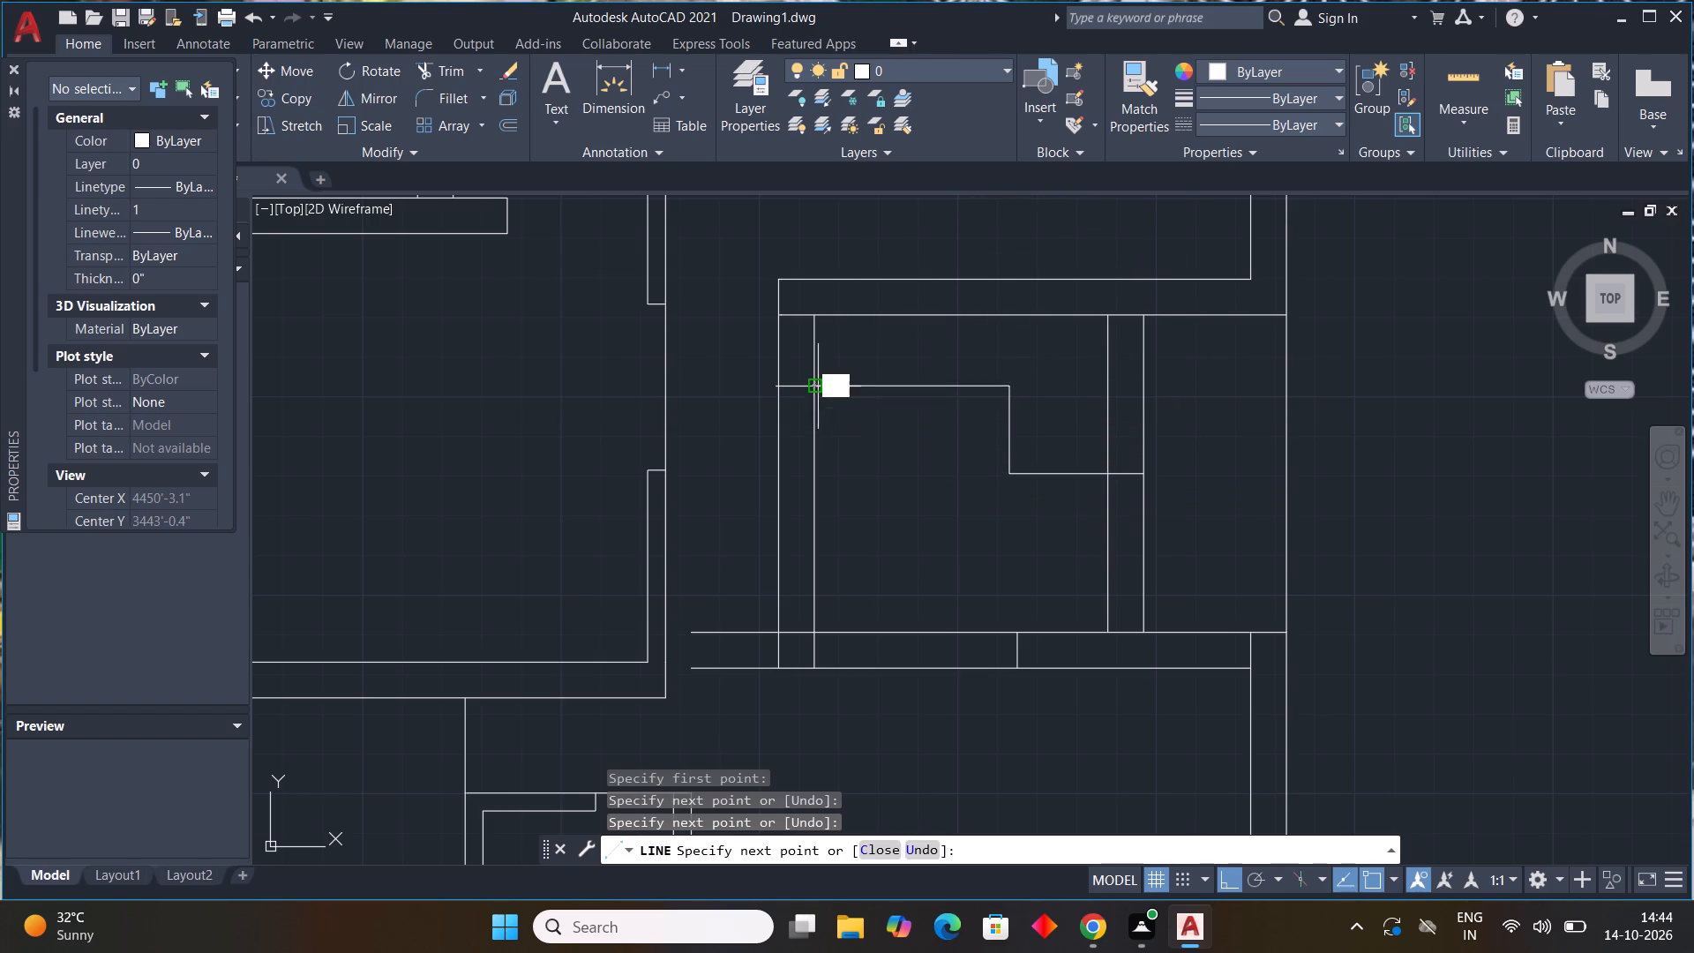
{"action": "key", "text": "Escape"}
Trim the lower cross wall's two line ends that overhang beyond the left vertical wall.
{"action": "scroll", "coordinate": [1291, 496], "scroll_direction": "down", "scroll_amount": 1}
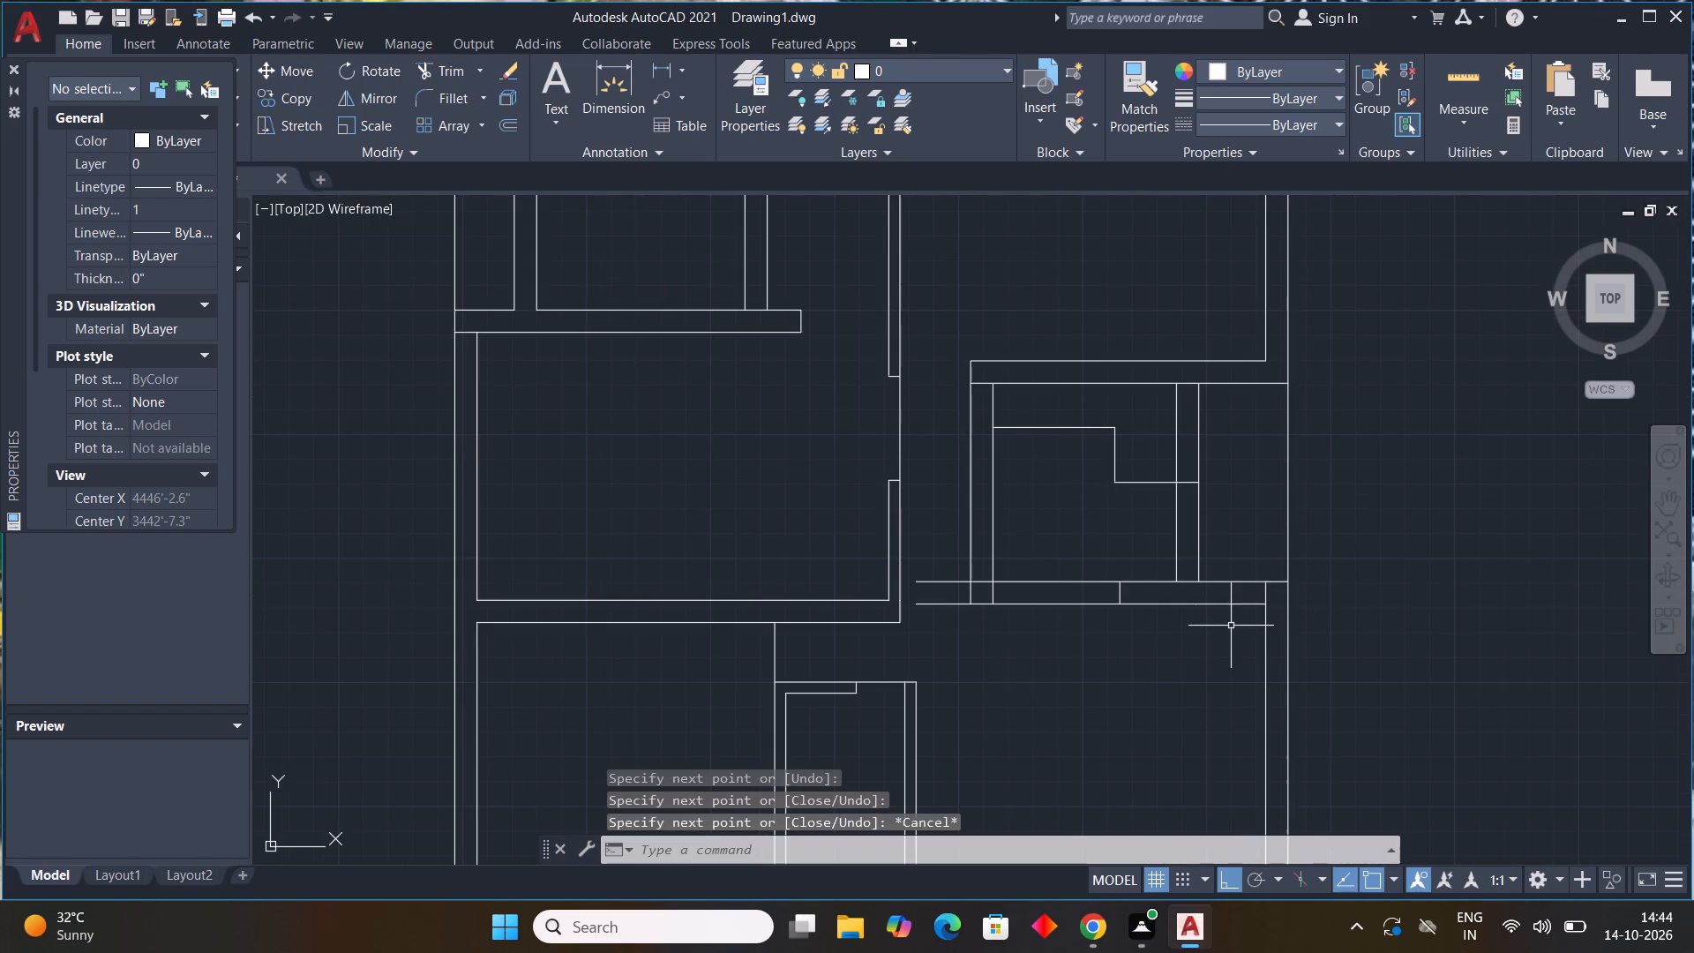
{"action": "middle_click_drag", "start_coordinate": [1349, 668], "coordinate": [1284, 444]}
{"action": "key", "text": "t"}
{"action": "type", "text": "r"}
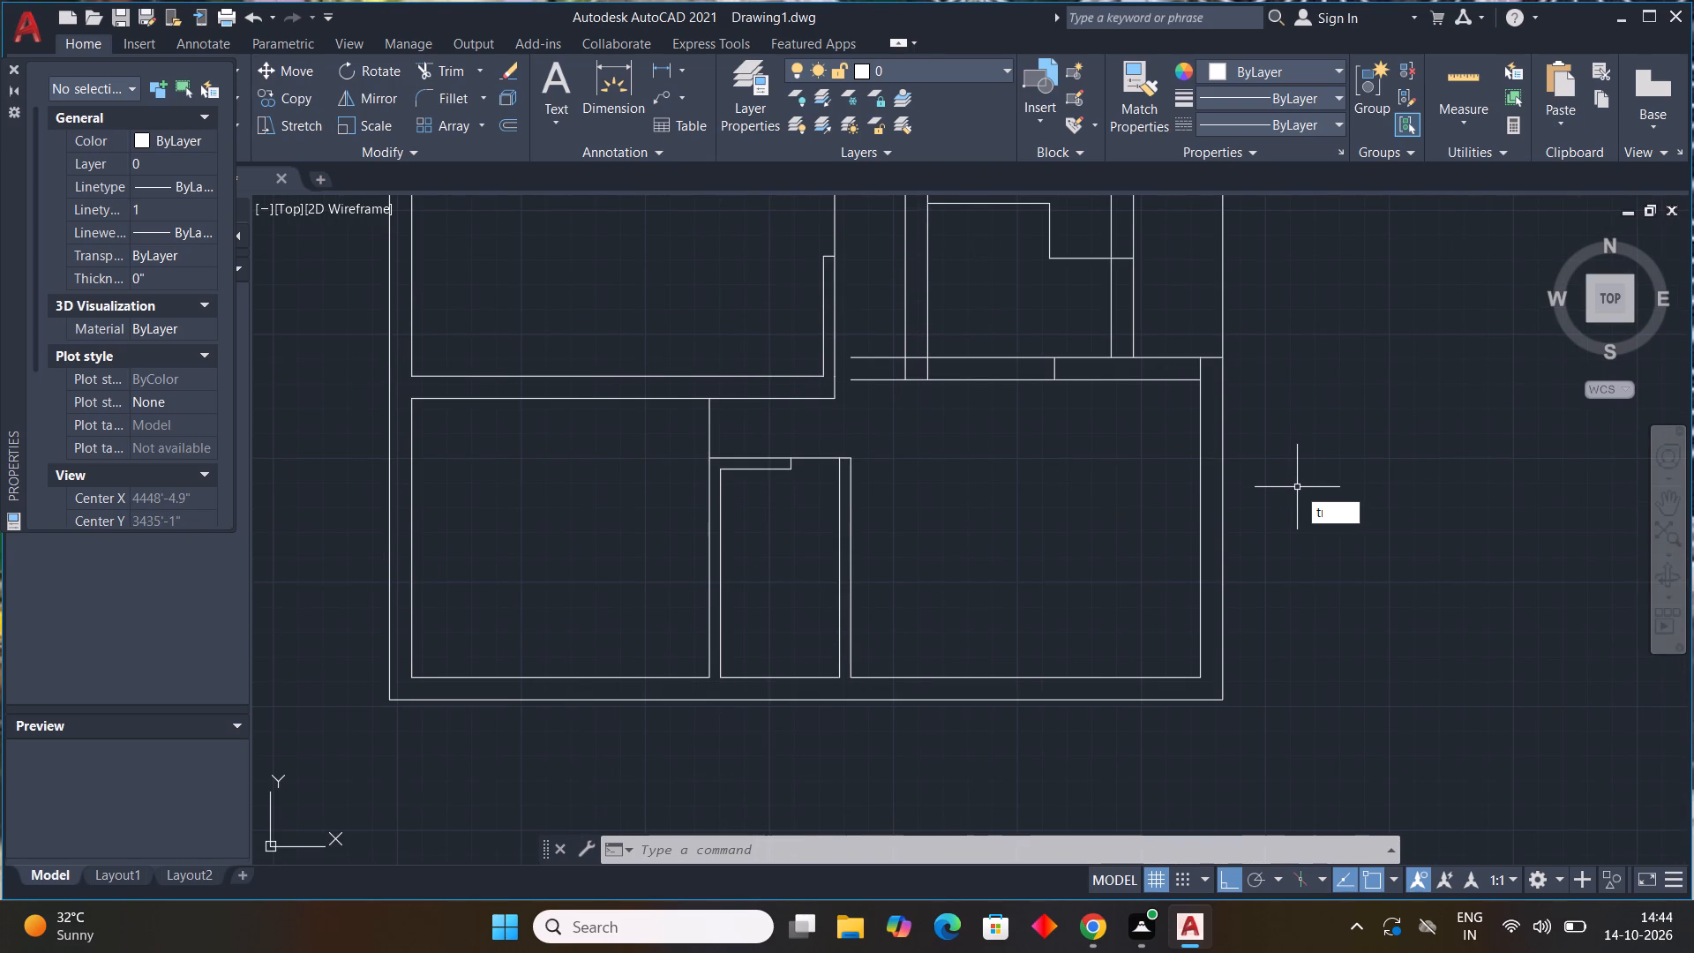
{"action": "key", "text": "space"}
{"action": "left_click_drag", "start_coordinate": [878, 332], "coordinate": [876, 422]}
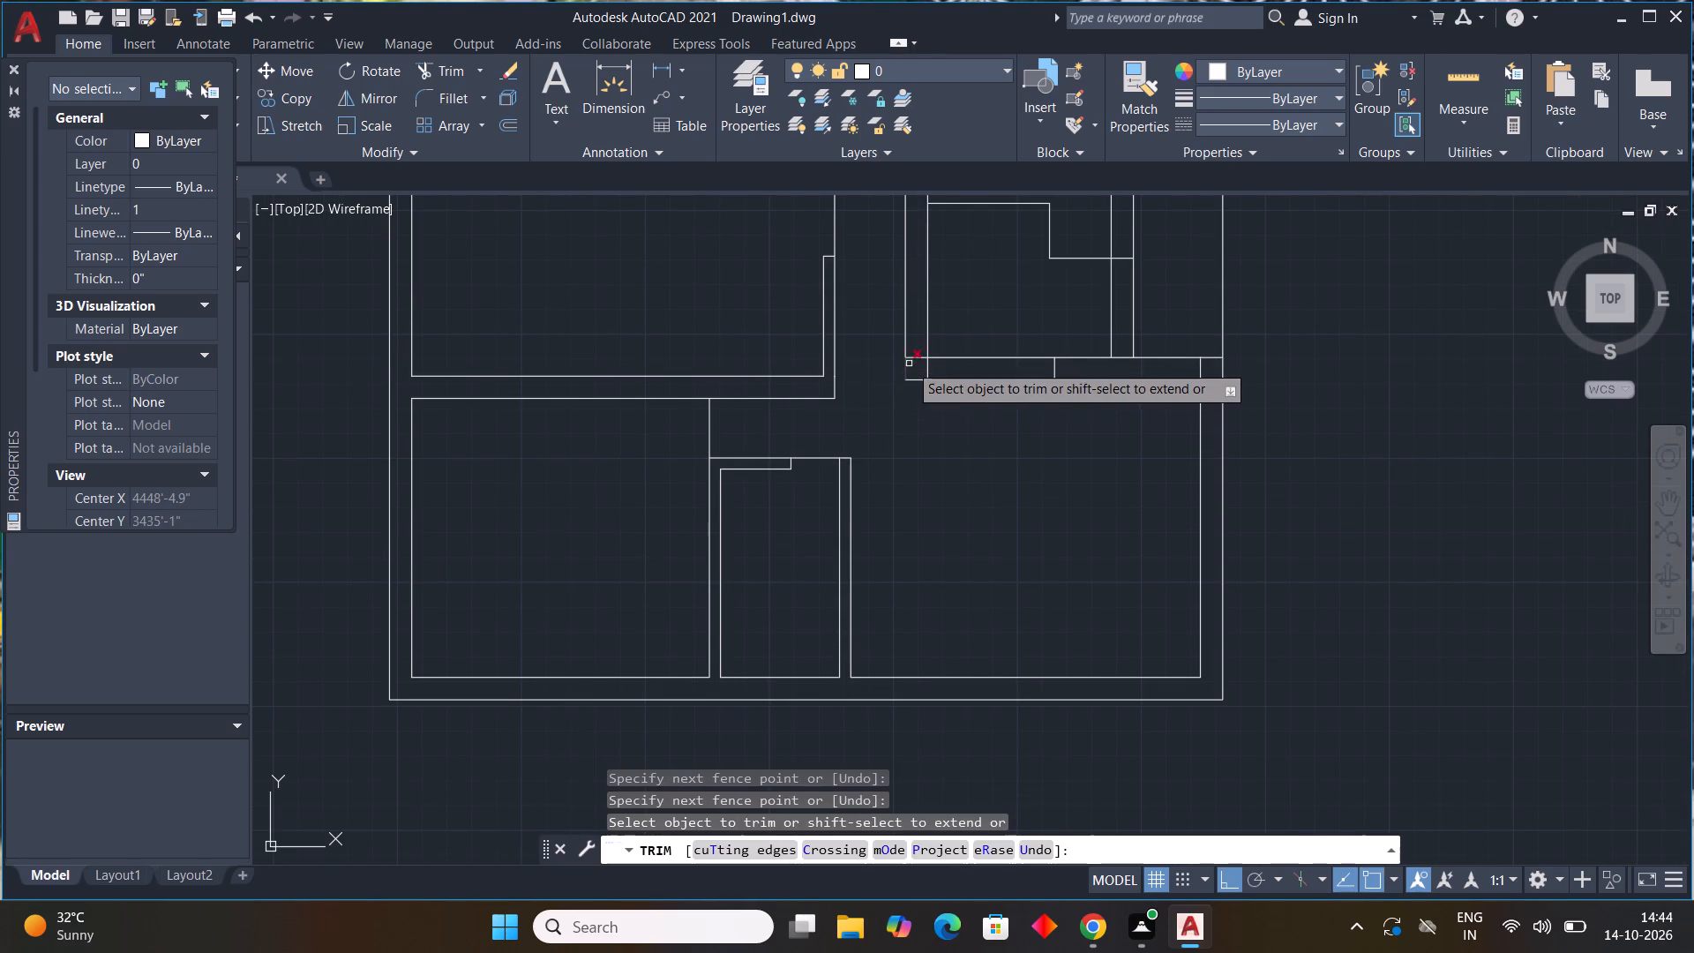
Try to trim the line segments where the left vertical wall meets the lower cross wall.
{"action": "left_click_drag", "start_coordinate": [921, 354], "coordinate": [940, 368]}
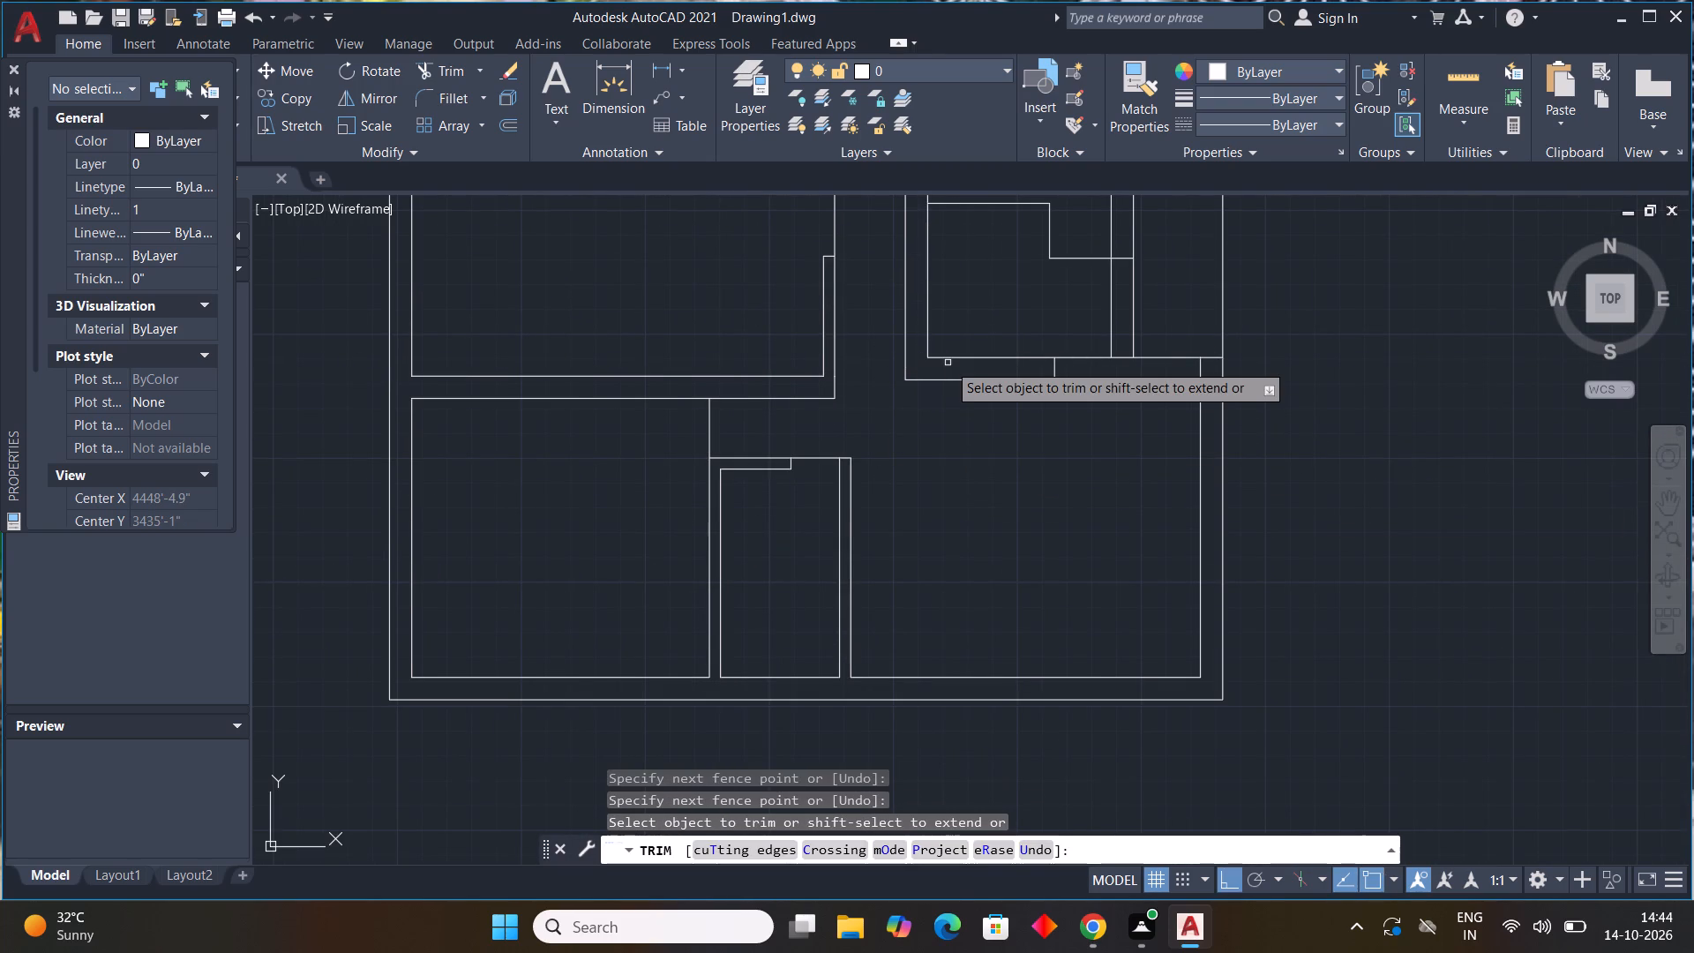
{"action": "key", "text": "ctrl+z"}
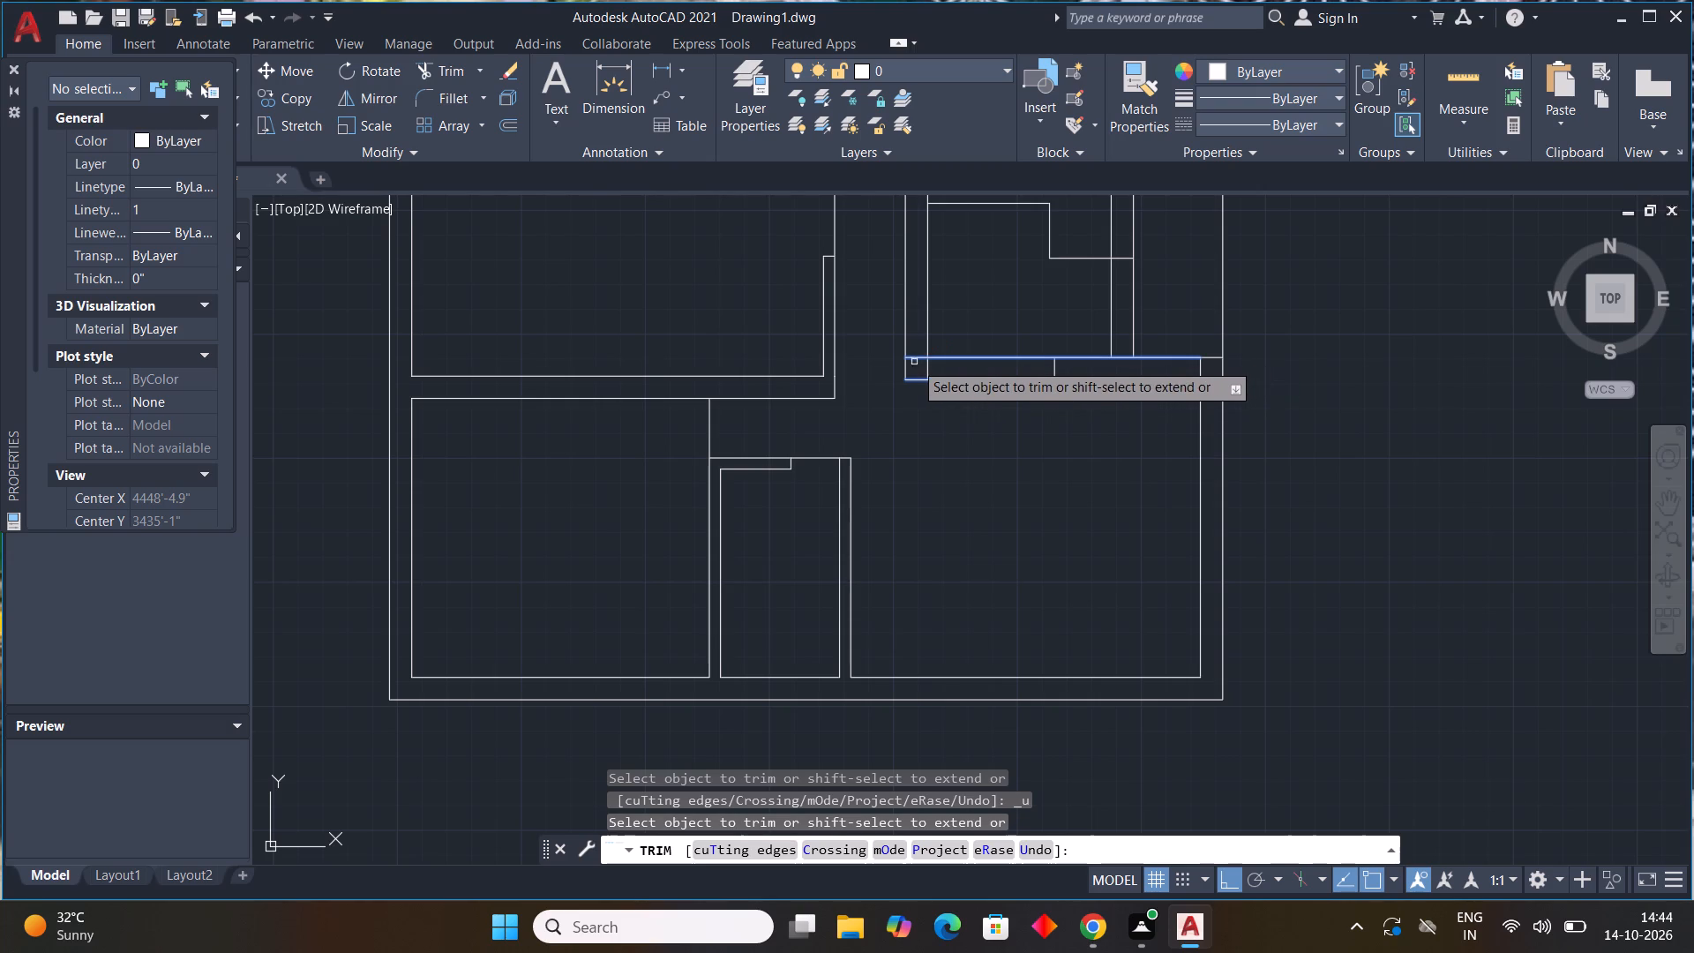
Trim the lower cross wall's line inside the left vertical wall and both its lines from that wall to the jamb line.
{"action": "left_click", "coordinate": [916, 357]}
{"action": "left_click", "coordinate": [973, 336]}
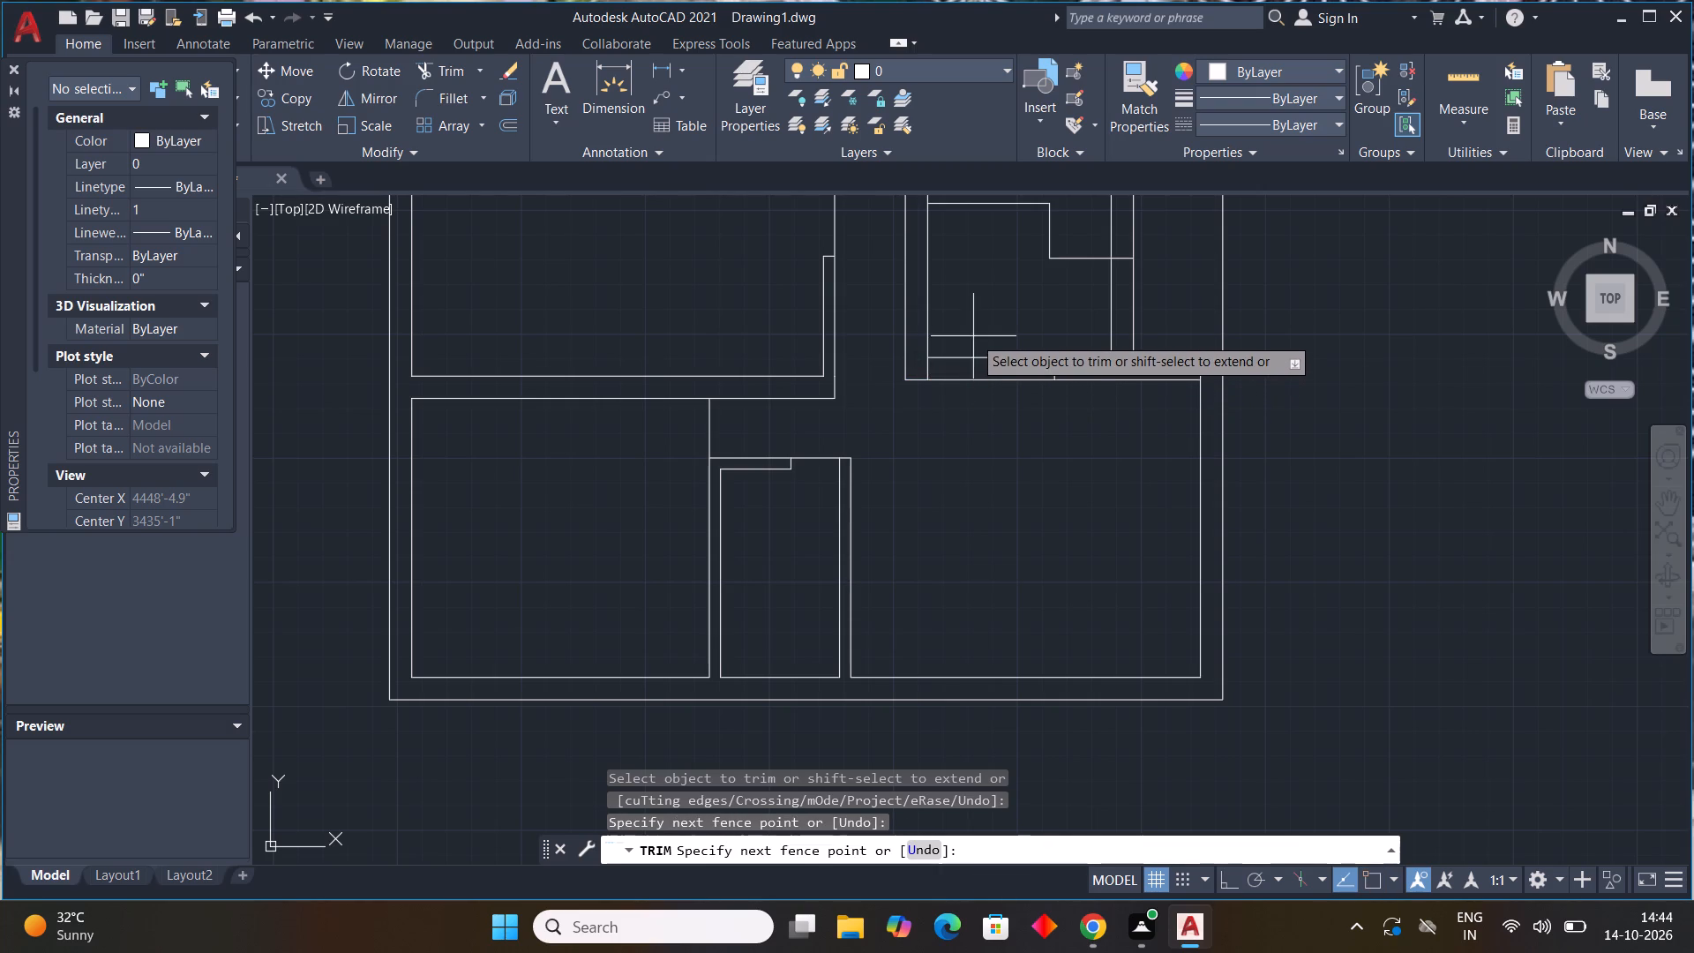
{"action": "left_click_drag", "start_coordinate": [1002, 323], "coordinate": [990, 398]}
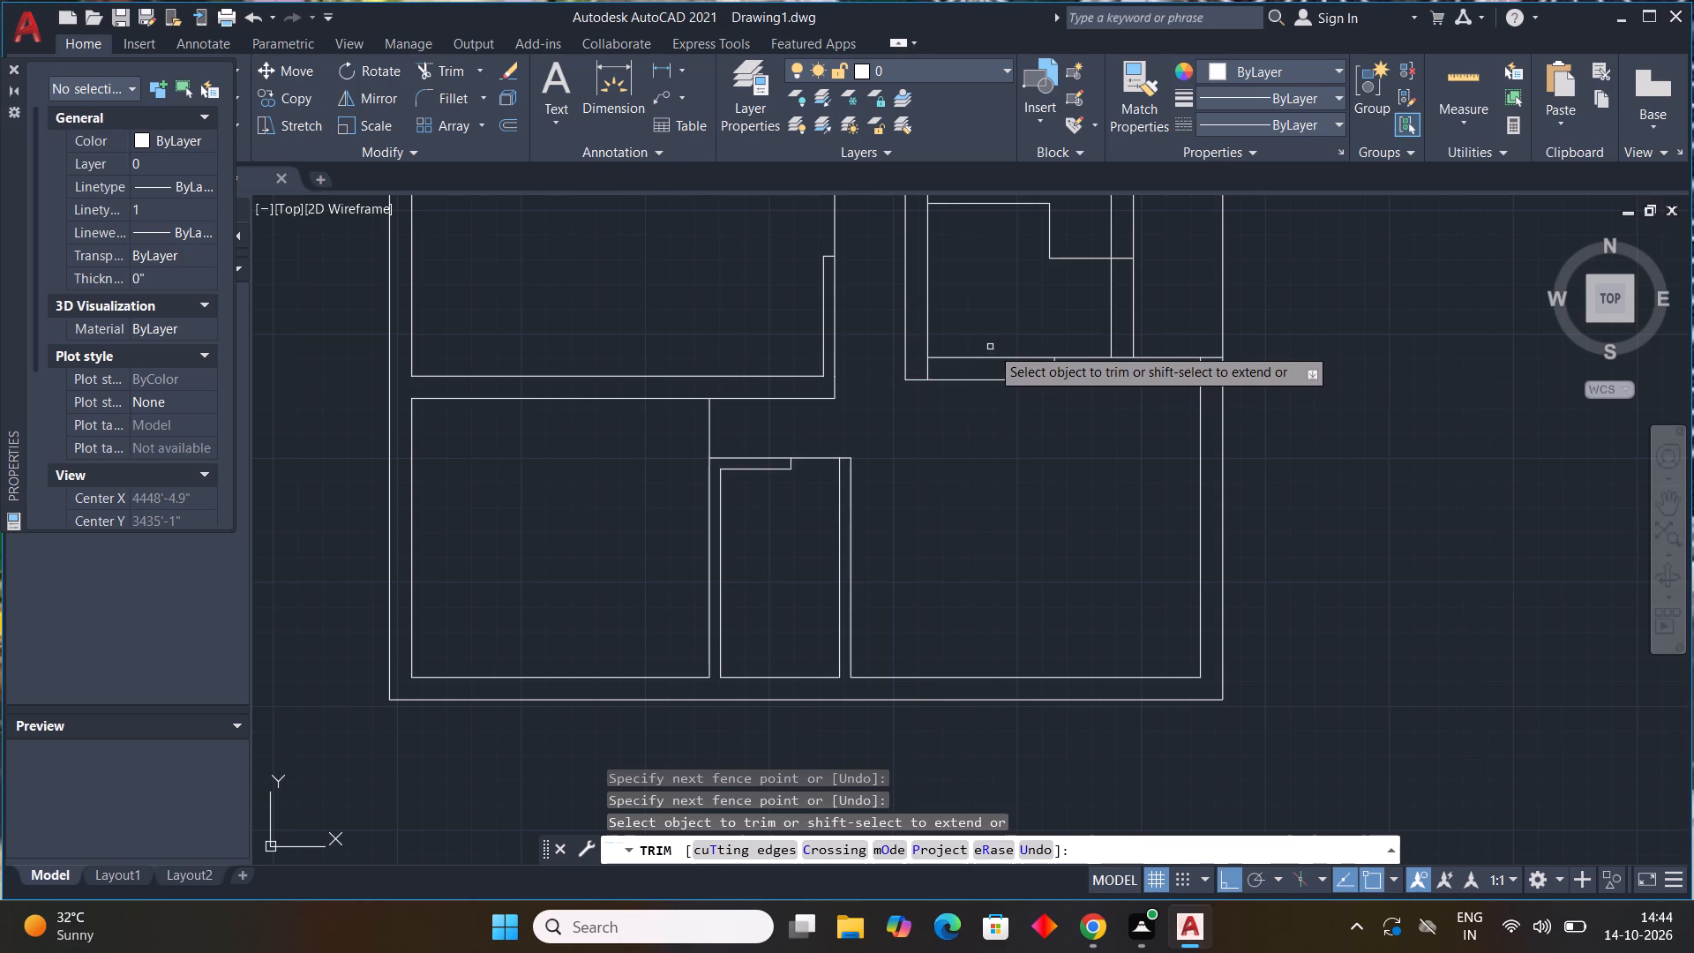
{"action": "left_click_drag", "start_coordinate": [993, 357], "coordinate": [996, 406]}
{"action": "left_click", "coordinate": [1001, 376]}
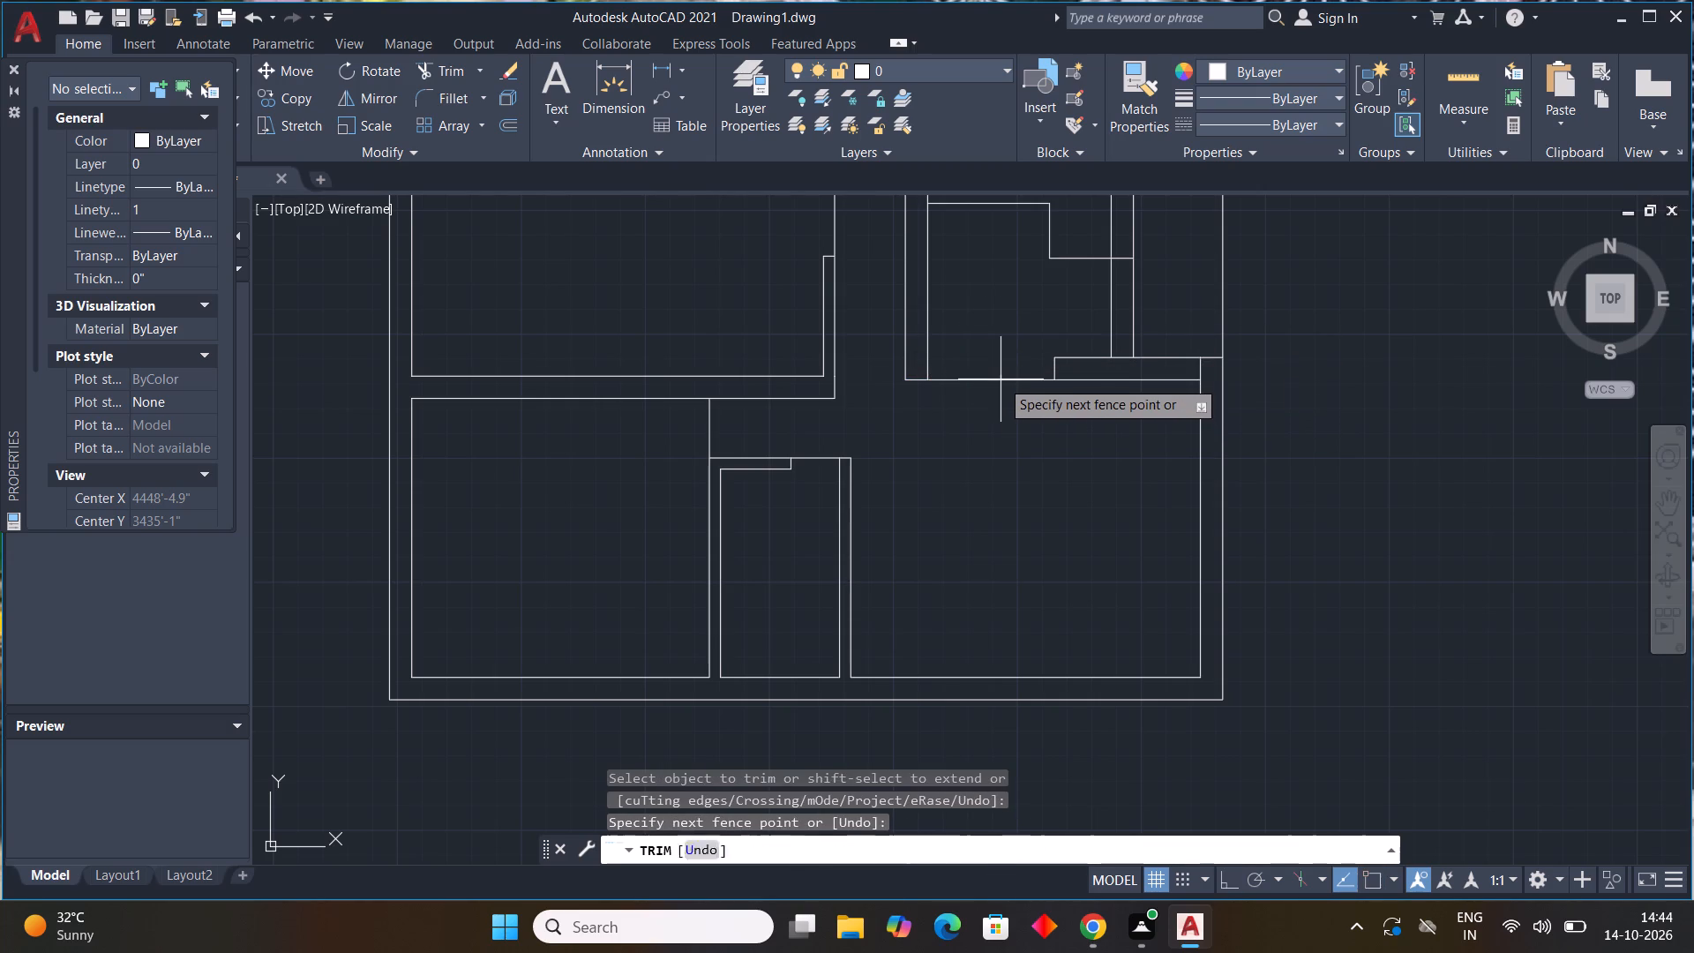
{"action": "left_click", "coordinate": [1000, 386]}
Trim the right vertical wall's left line between the stepped line and the lower cross wall.
{"action": "middle_click_drag", "start_coordinate": [1046, 437], "coordinate": [987, 598]}
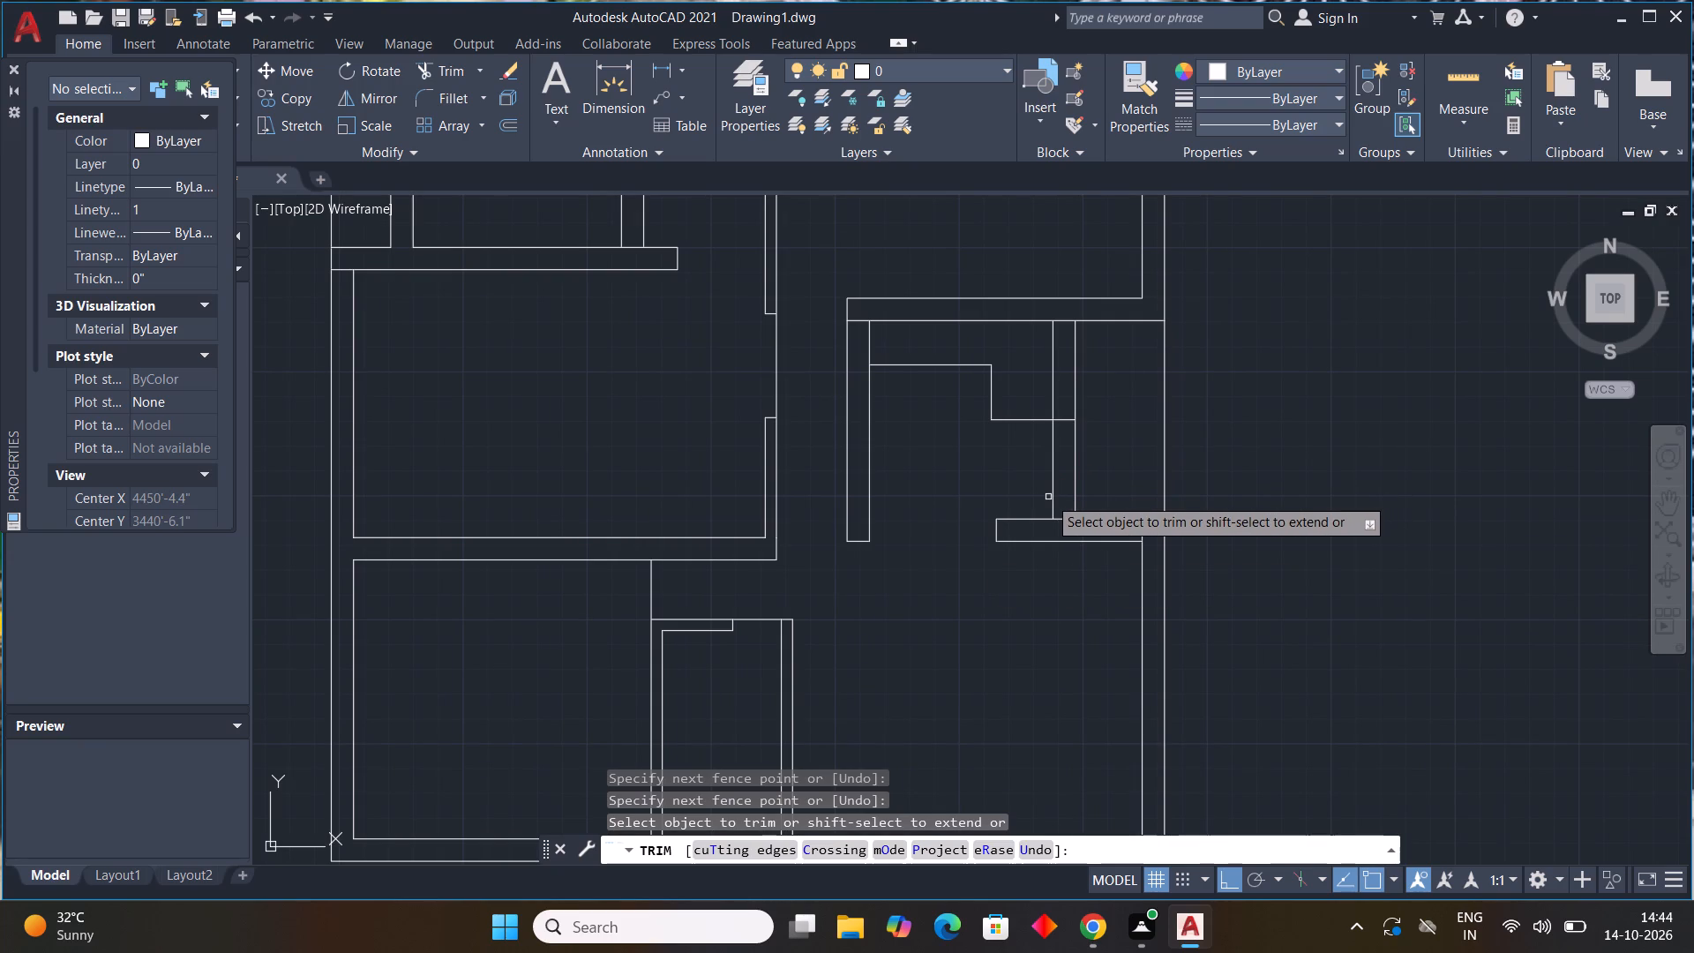
{"action": "left_click", "coordinate": [1054, 479]}
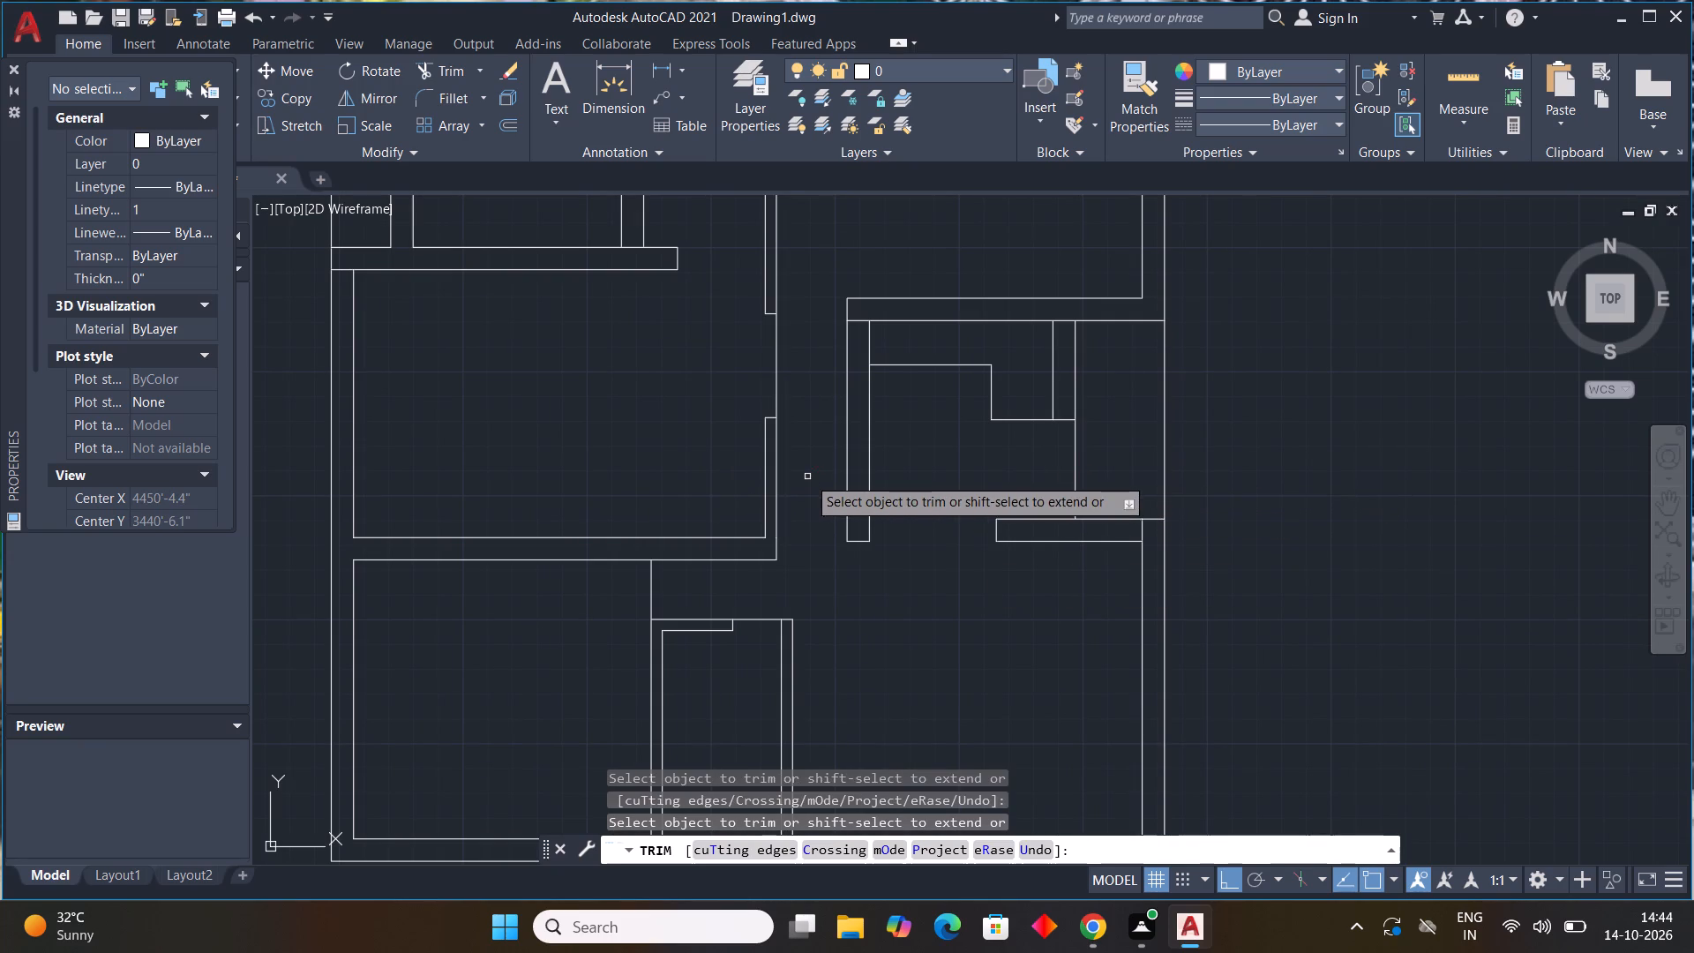
Trim the upper cross wall's lower line where it crosses the top of the left vertical wall.
{"action": "middle_click_drag", "start_coordinate": [914, 529], "coordinate": [846, 732]}
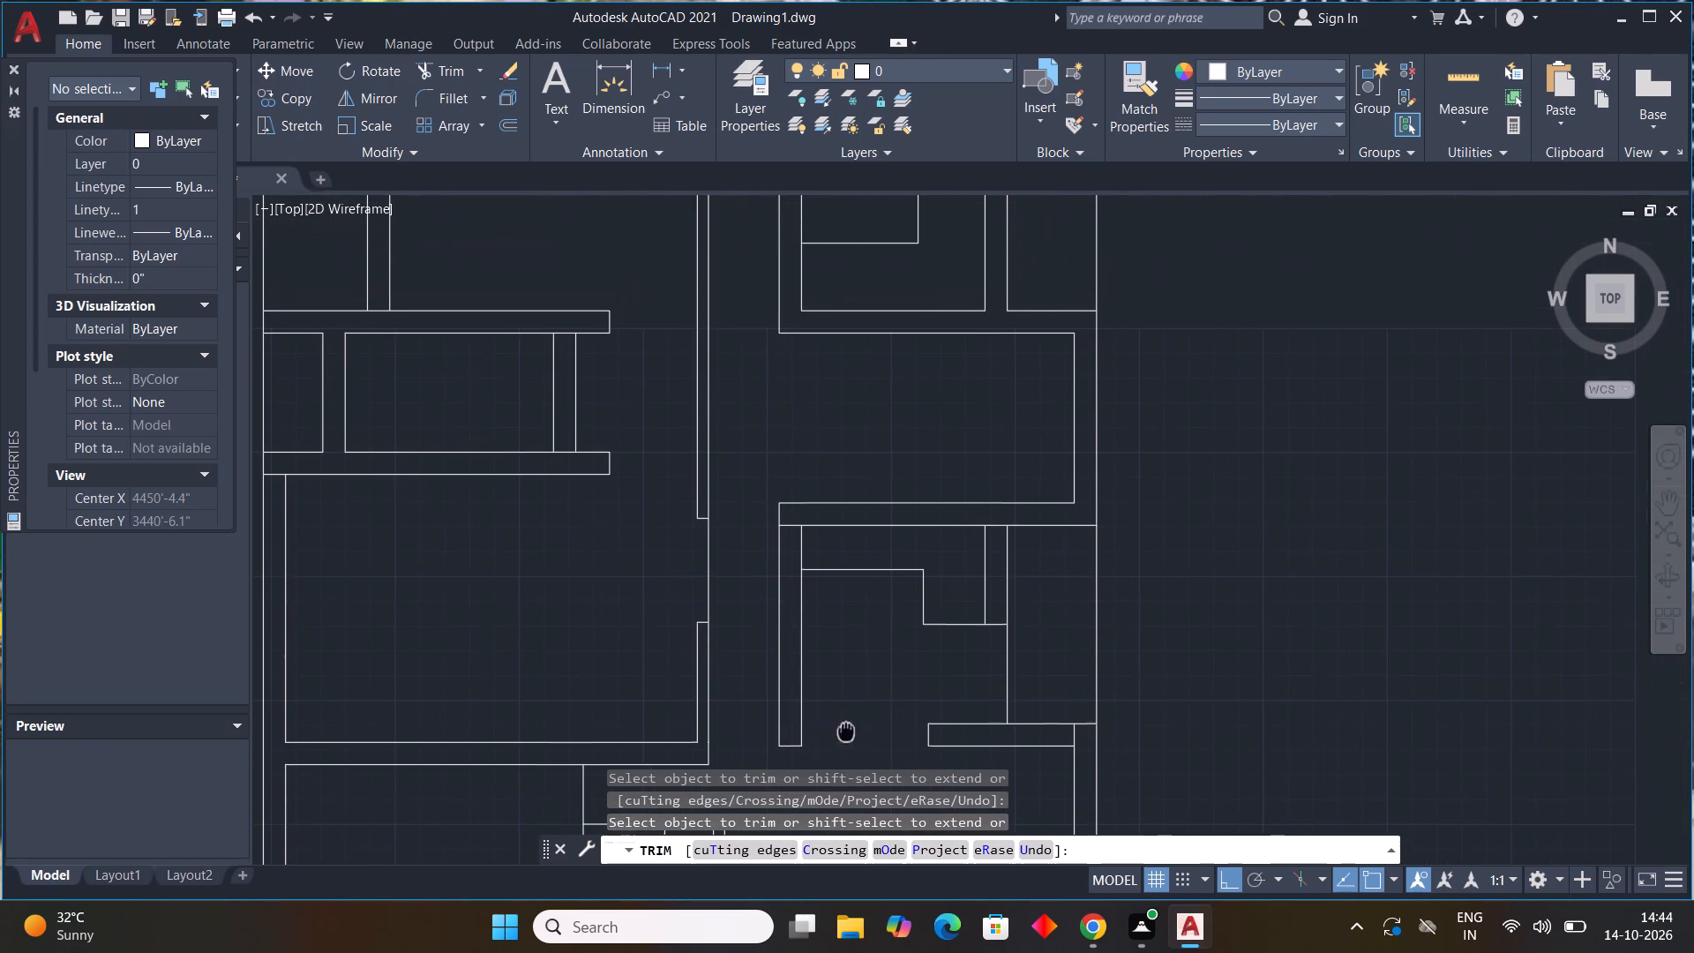
{"action": "left_click", "coordinate": [791, 526]}
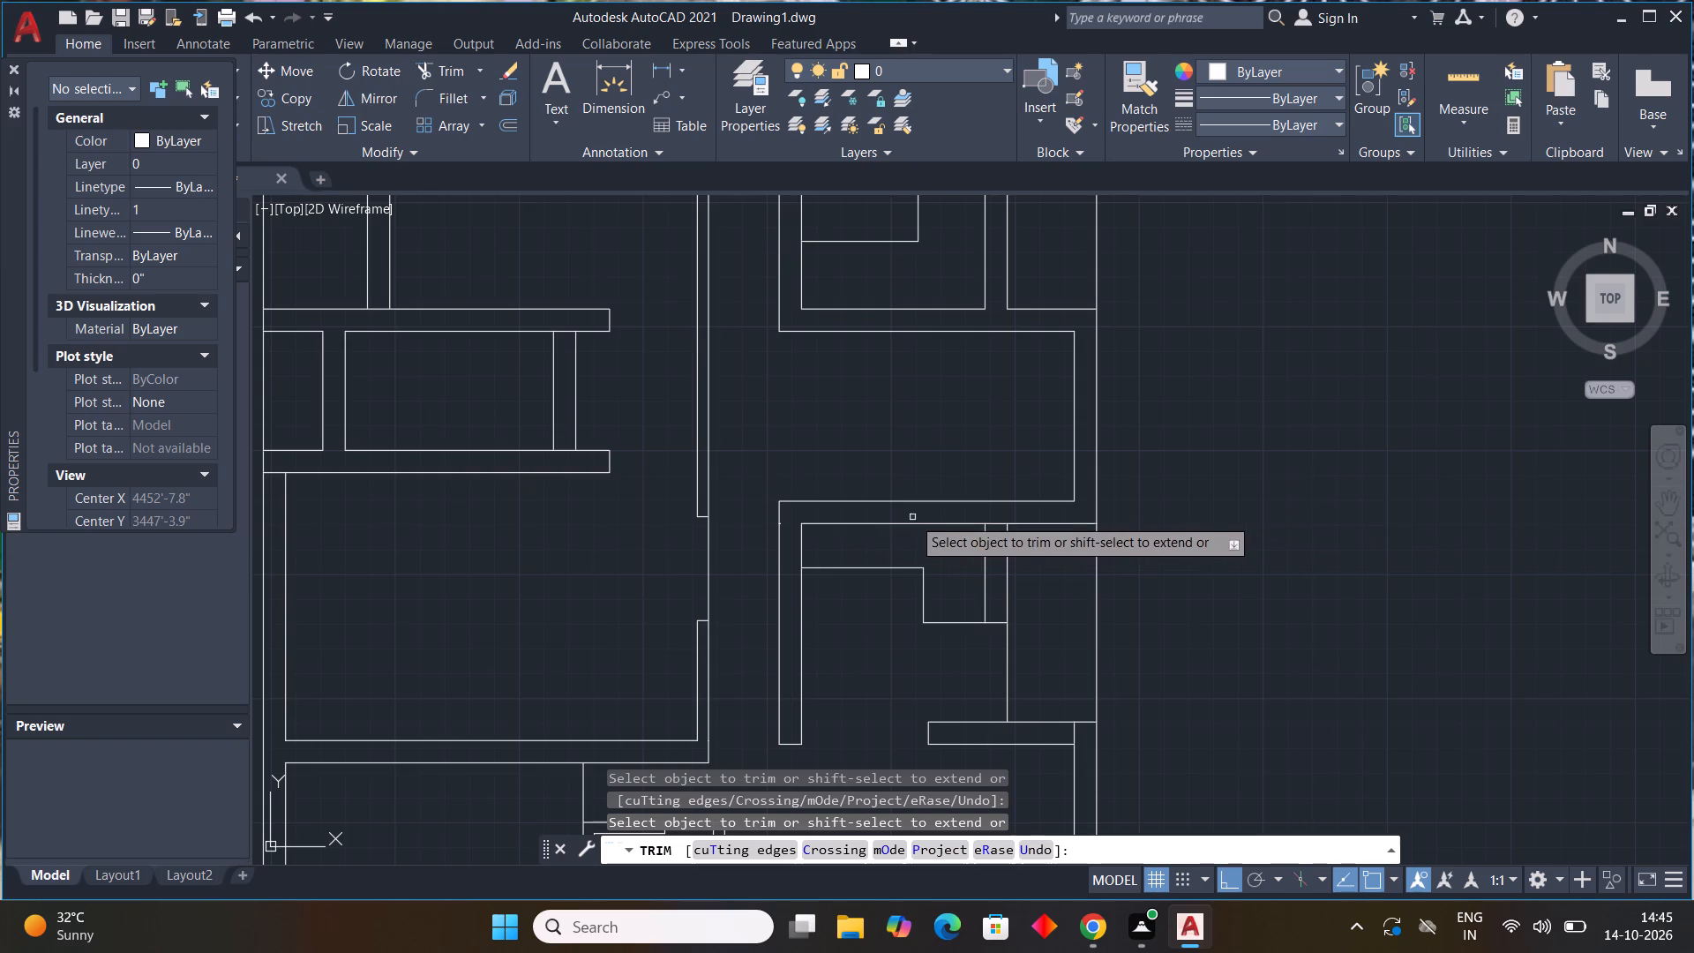
Trim the upper cross wall's lower line across the right partition's top and the outer wall's inner line inside the lower cross wall.
{"action": "left_click", "coordinate": [994, 523]}
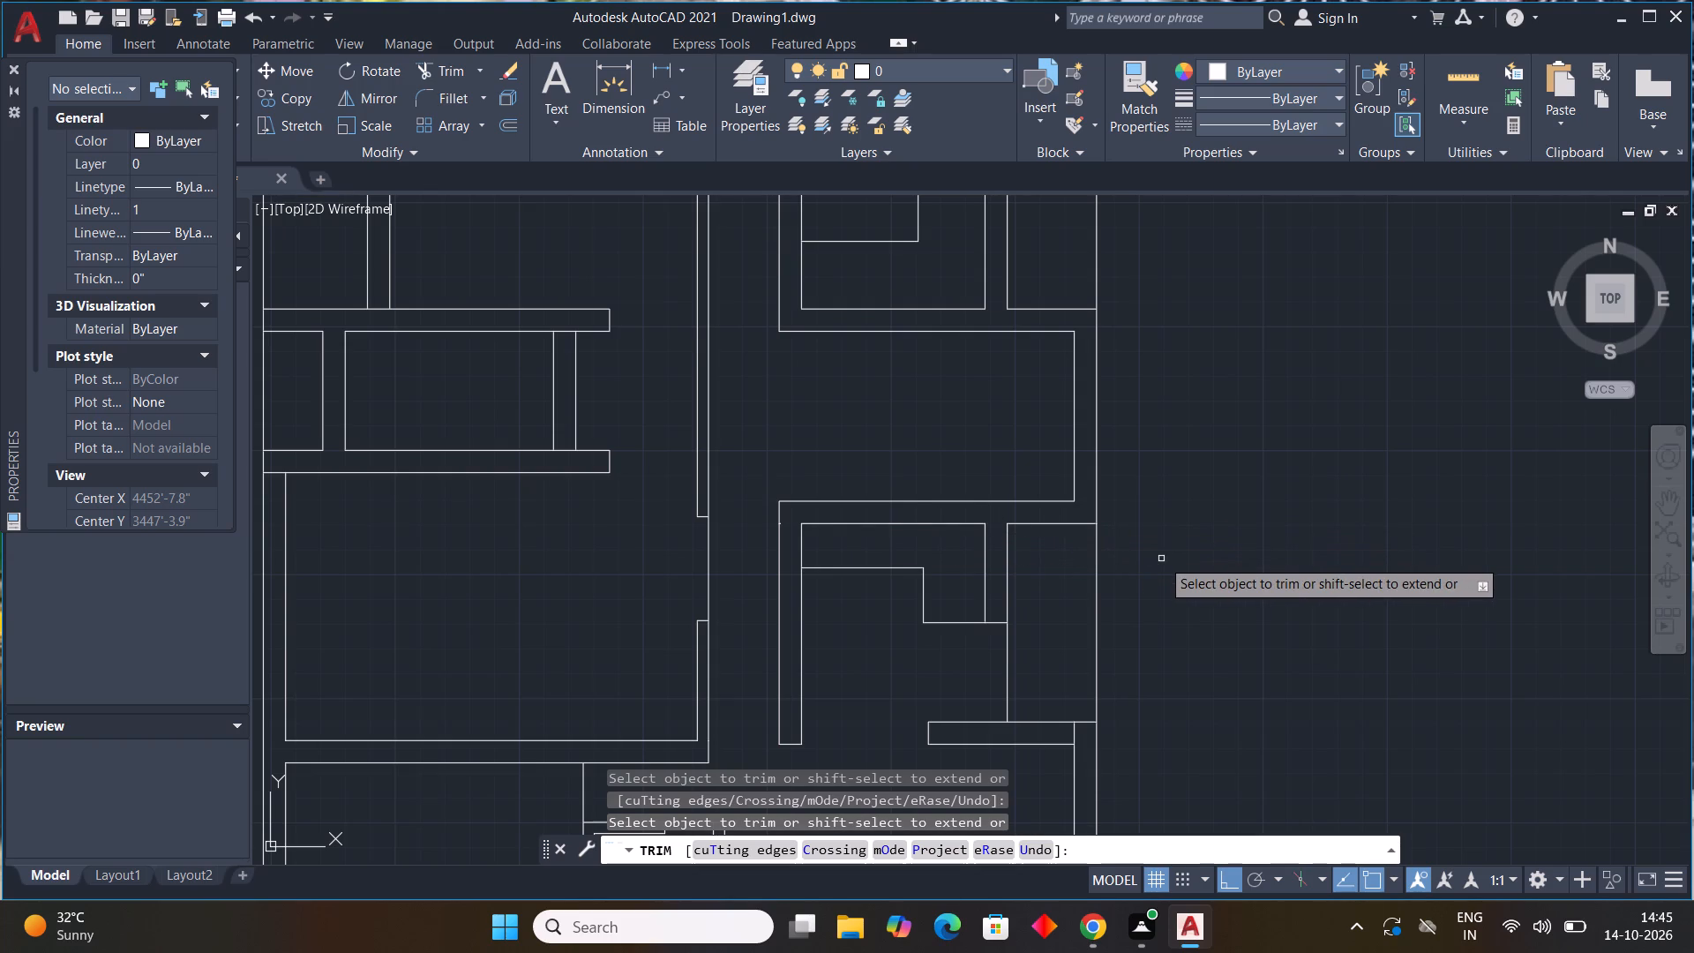
{"action": "scroll", "coordinate": [1161, 559], "scroll_direction": "down", "scroll_amount": 2}
{"action": "scroll", "coordinate": [1191, 610], "scroll_direction": "up", "scroll_amount": 1}
{"action": "middle_click_drag", "start_coordinate": [1170, 556], "coordinate": [1130, 475]}
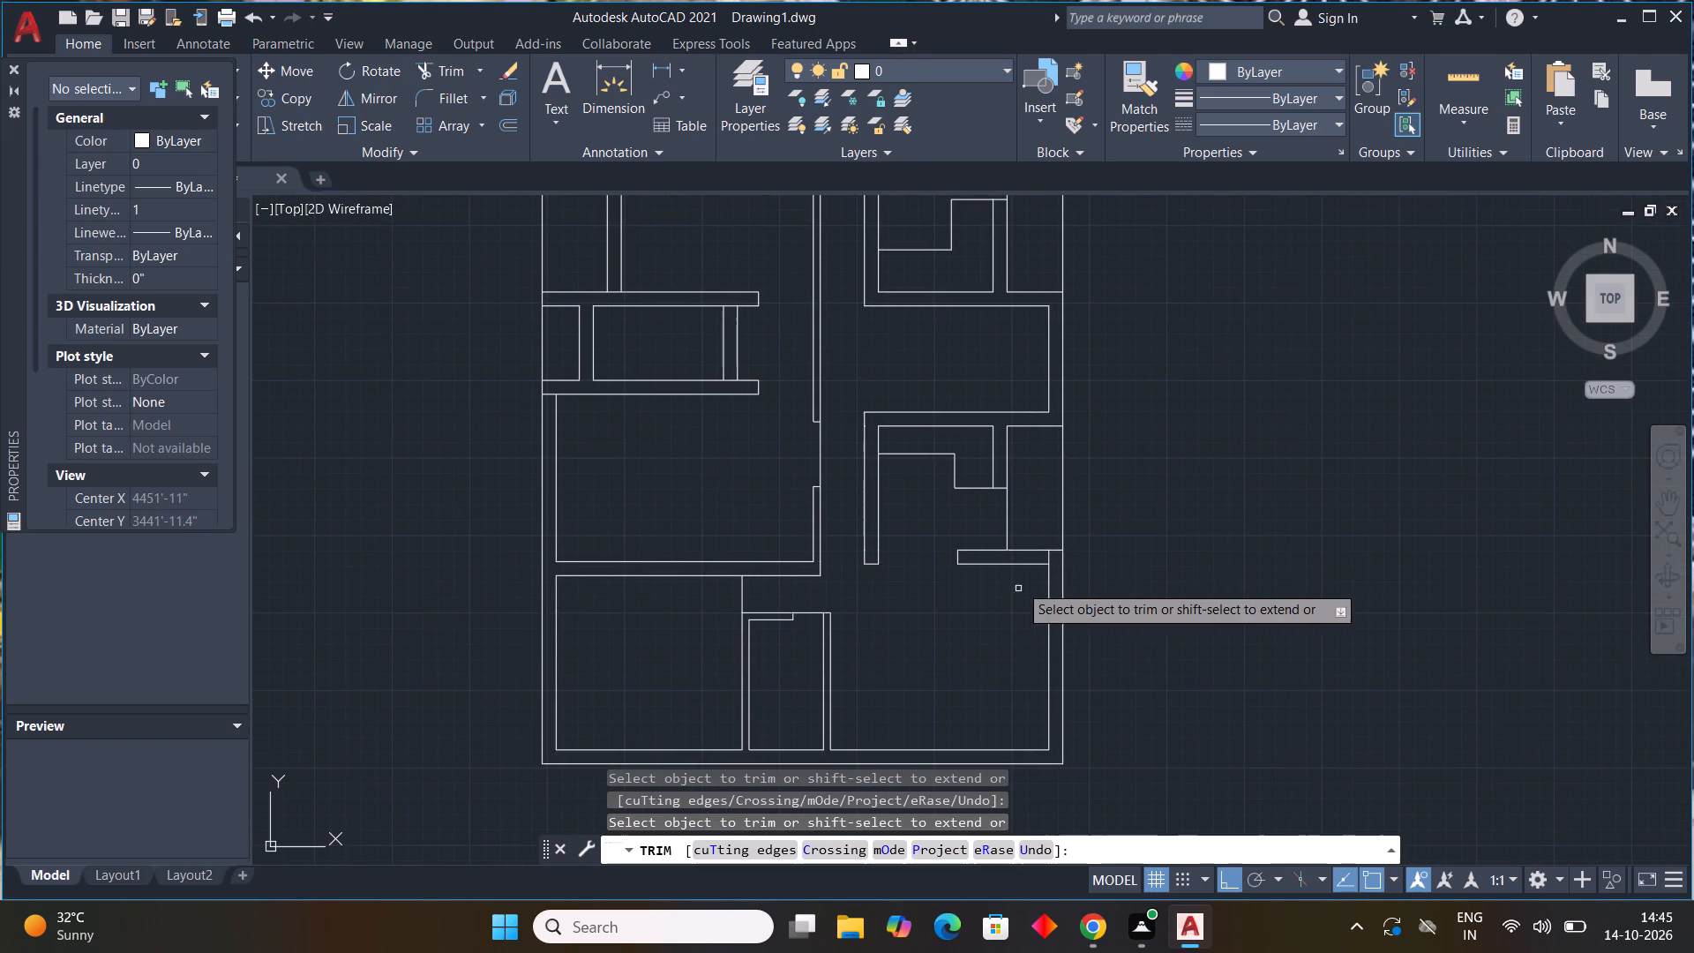
{"action": "scroll", "coordinate": [1046, 558], "scroll_direction": "up", "scroll_amount": 3}
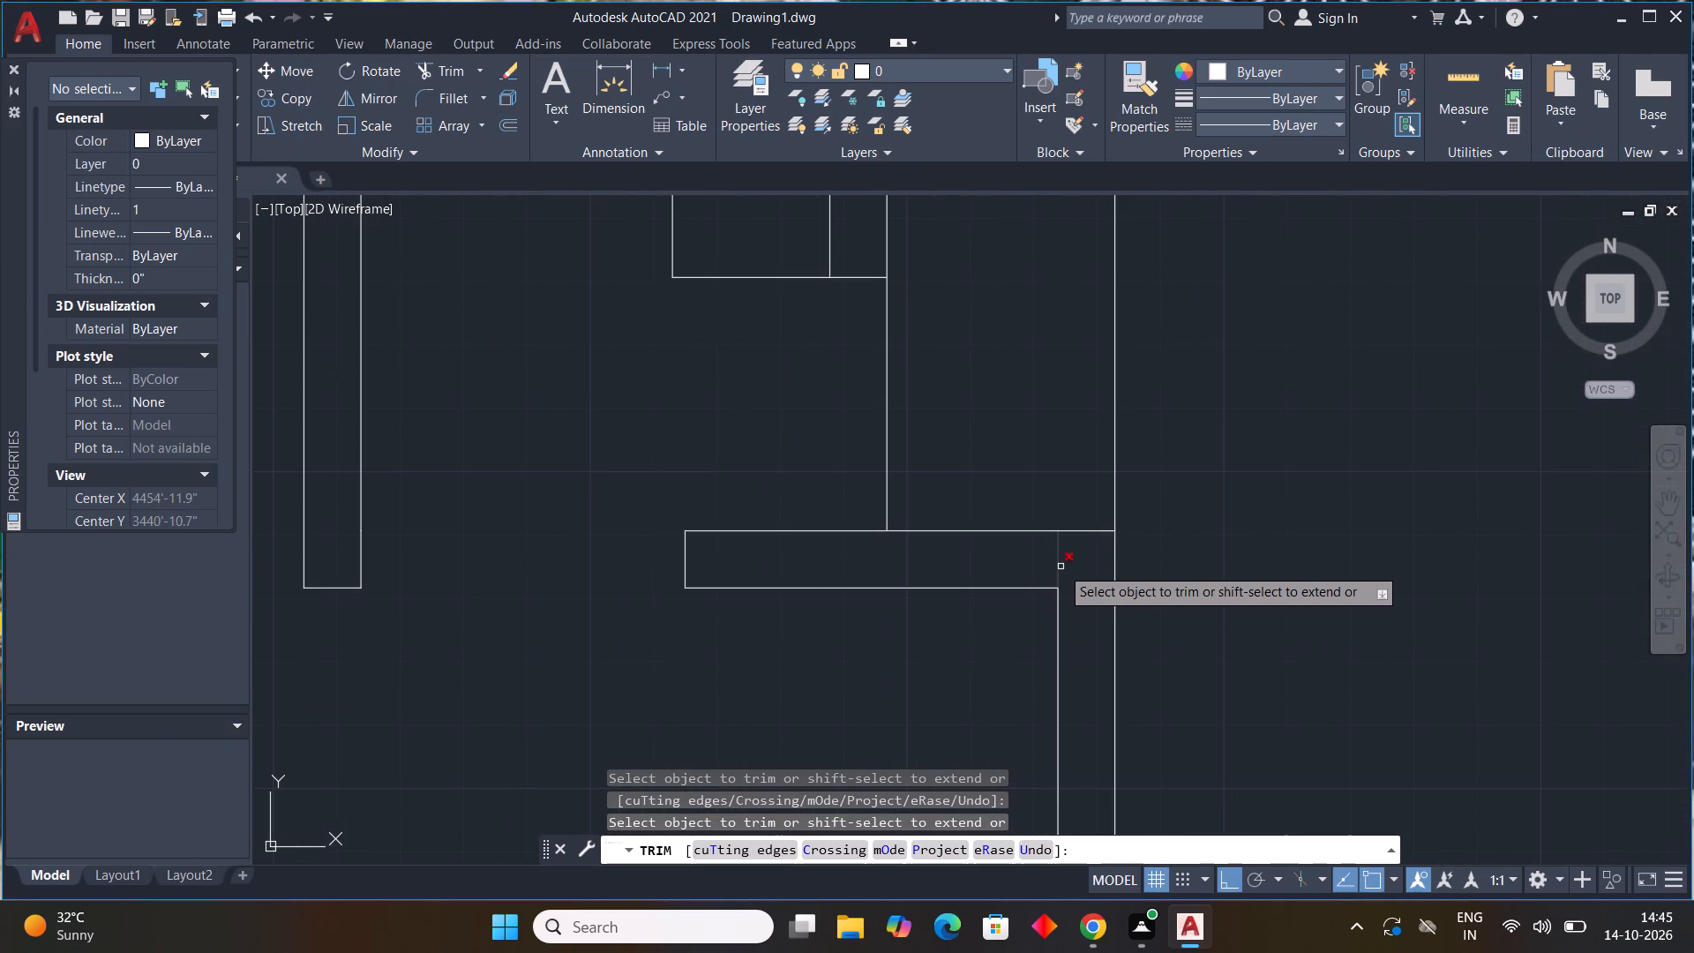
{"action": "left_click", "coordinate": [1061, 567]}
{"action": "scroll", "coordinate": [1082, 563], "scroll_direction": "down", "scroll_amount": 3}
{"action": "middle_click_drag", "start_coordinate": [1055, 474], "coordinate": [1053, 619]}
{"action": "scroll", "coordinate": [1046, 598], "scroll_direction": "down", "scroll_amount": 1}
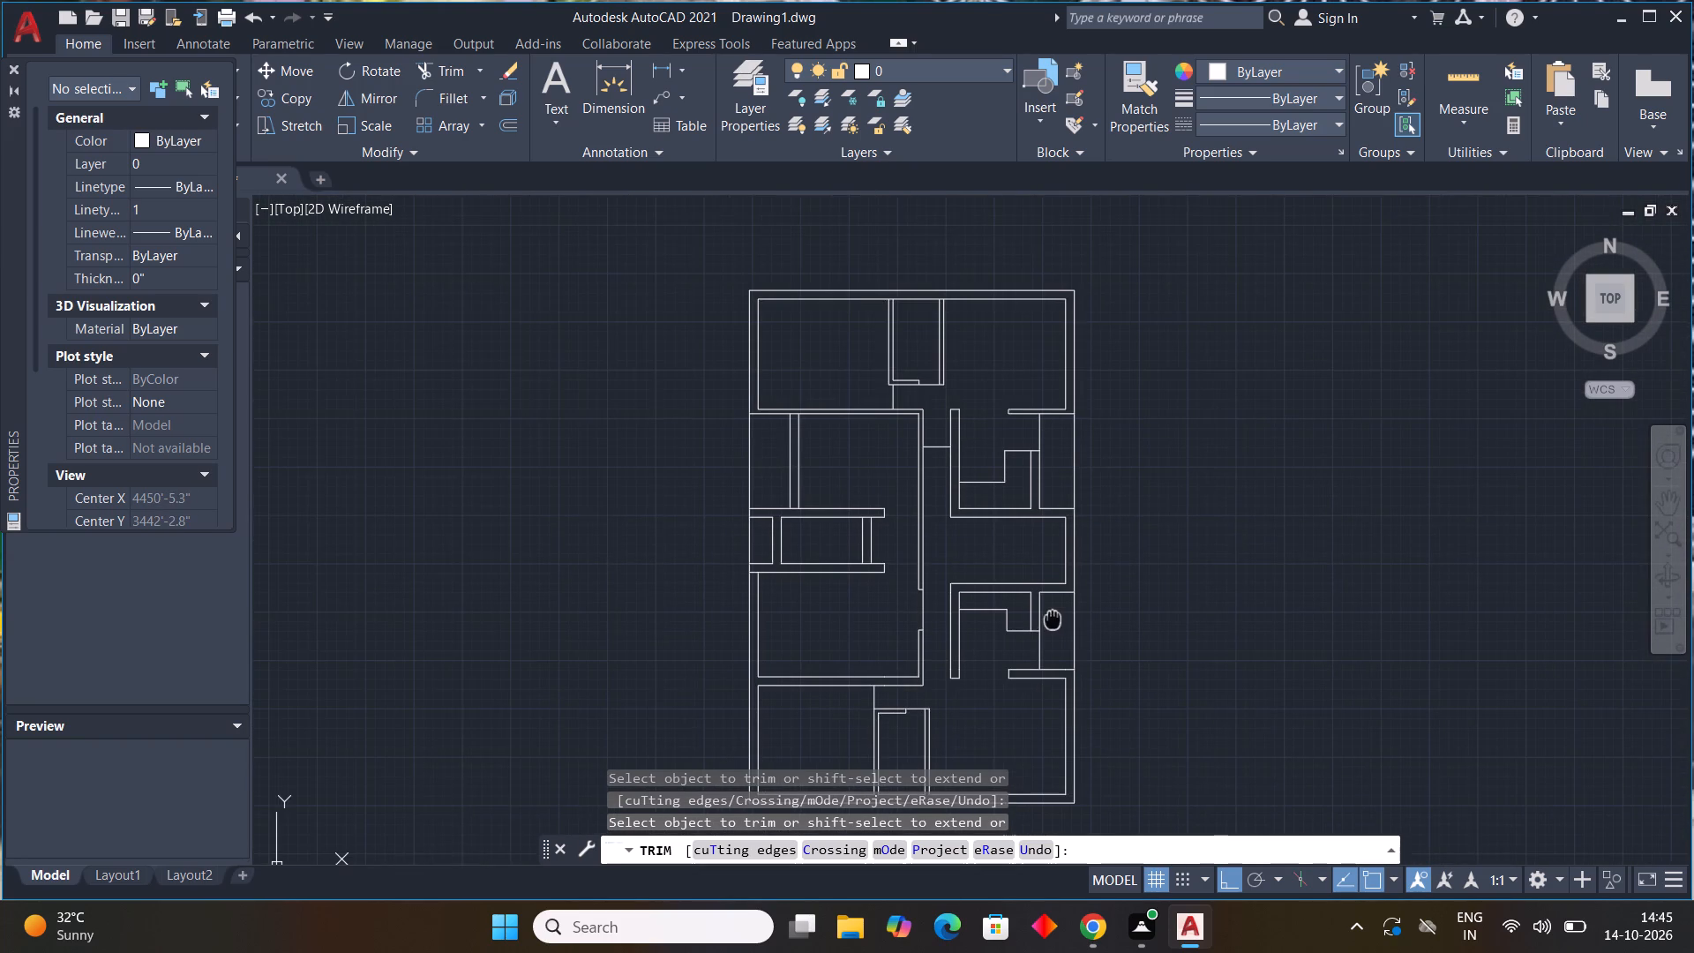
{"action": "middle_click_drag", "start_coordinate": [1053, 619], "coordinate": [1048, 573]}
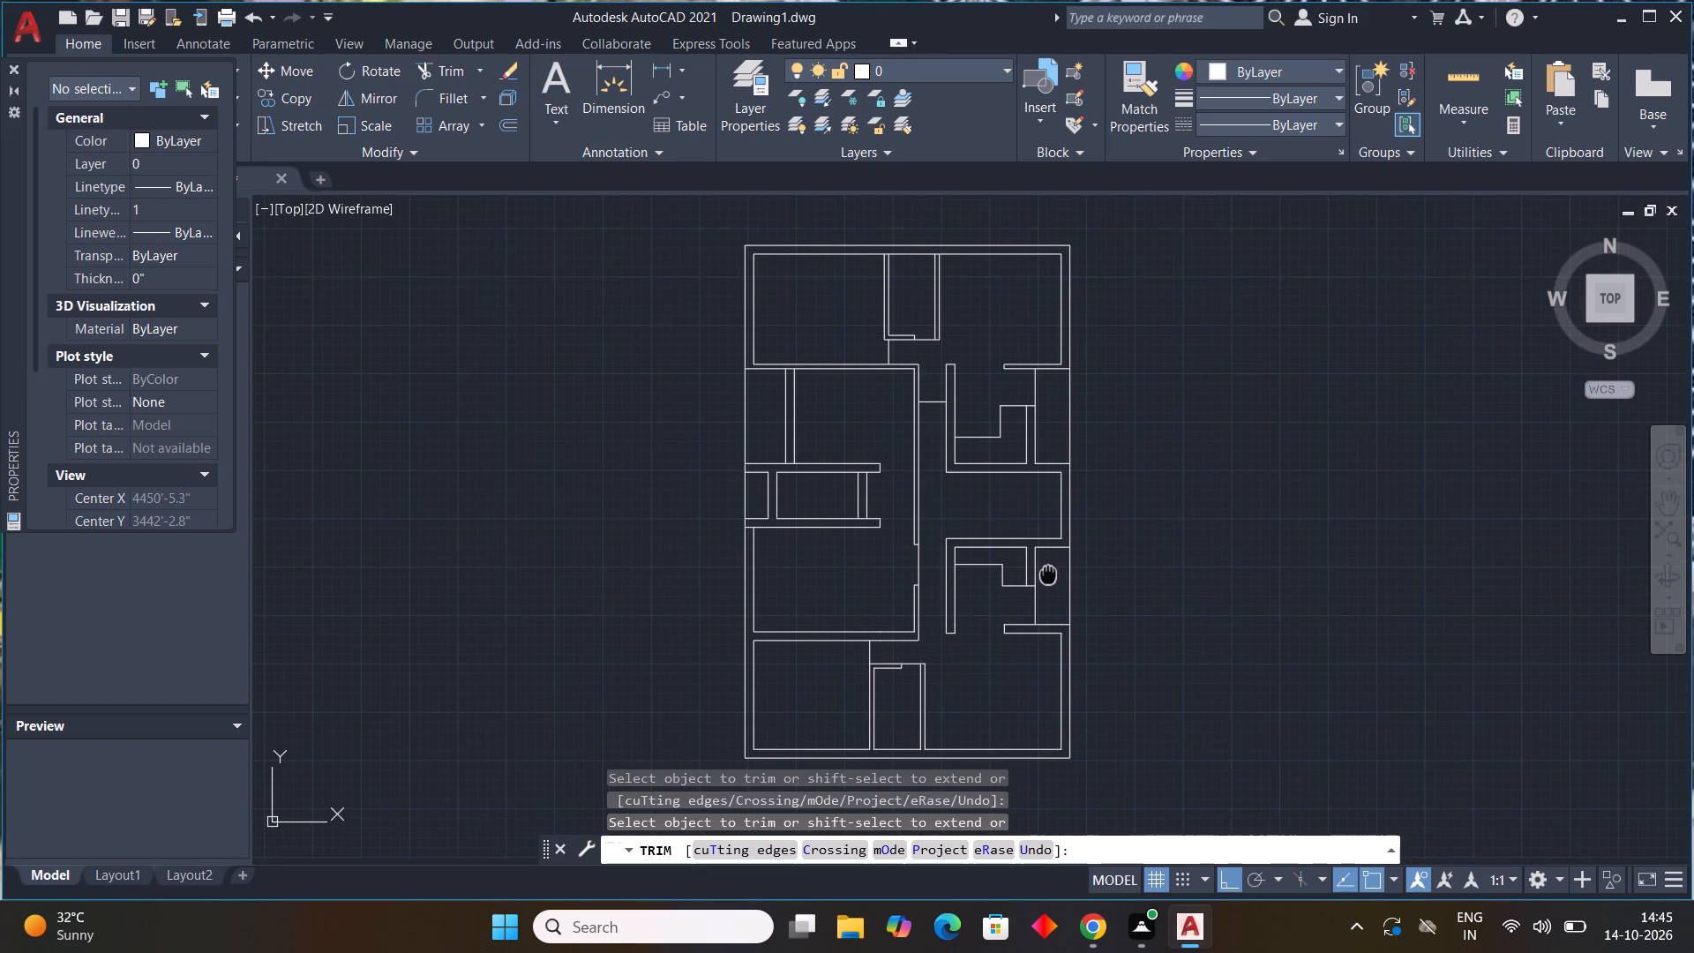
{"action": "middle_click_drag", "start_coordinate": [1048, 573], "coordinate": [1051, 532]}
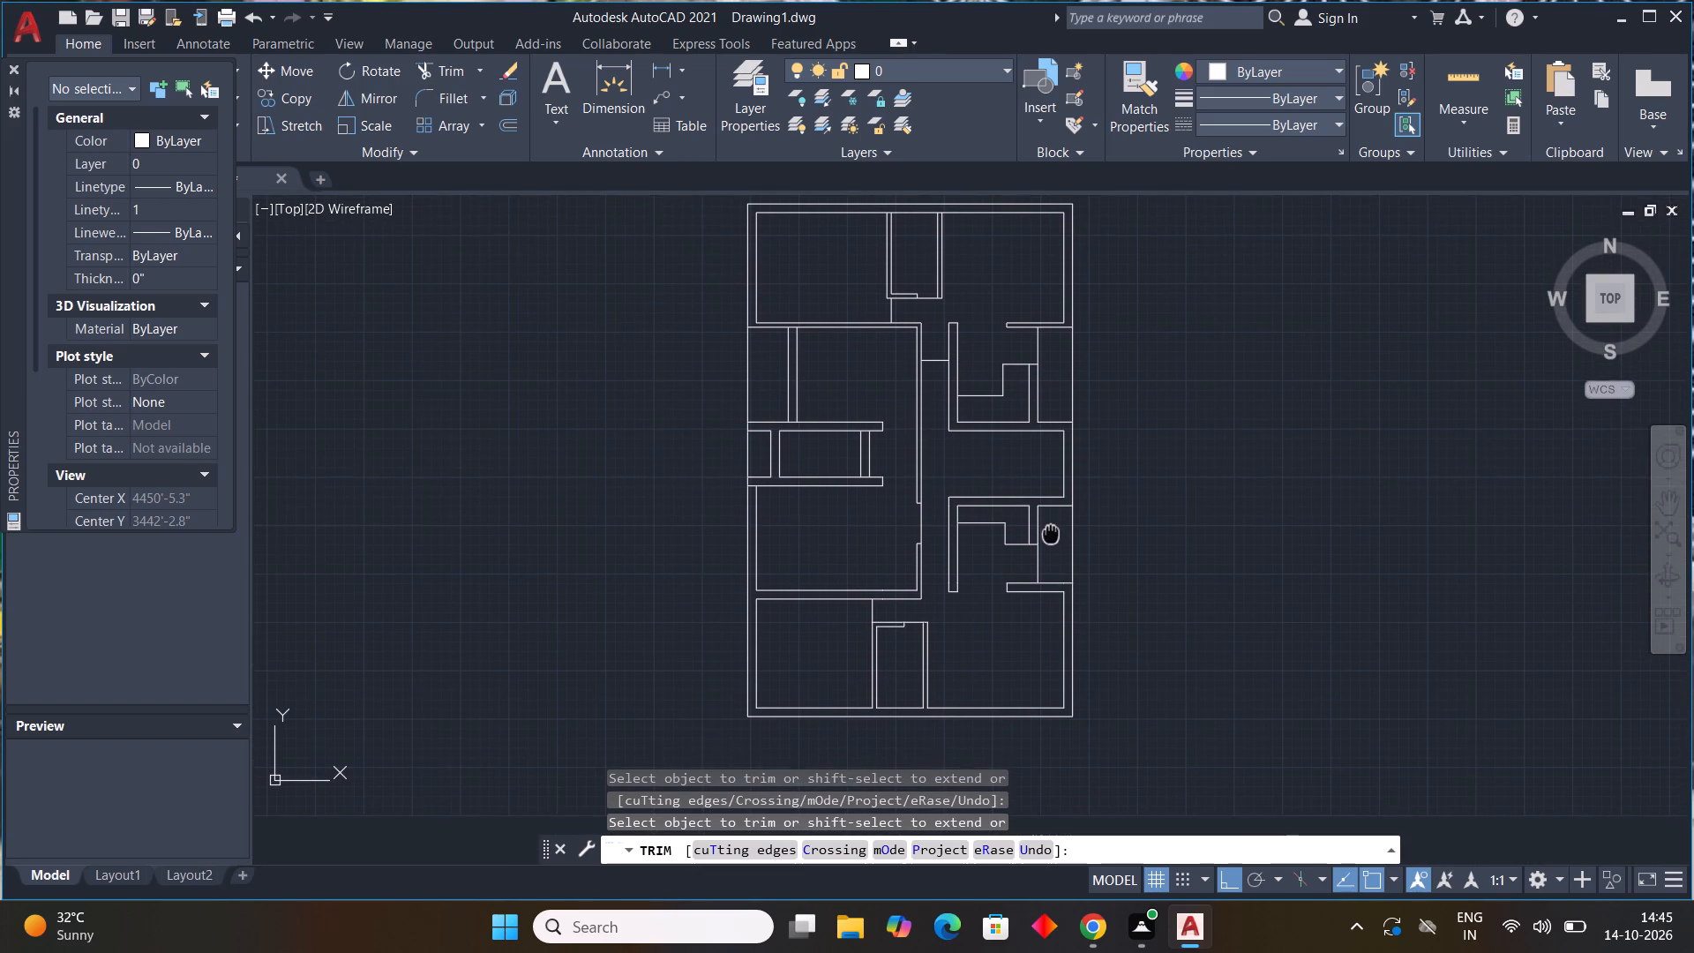
{"action": "middle_click_drag", "start_coordinate": [1051, 532], "coordinate": [1051, 530]}
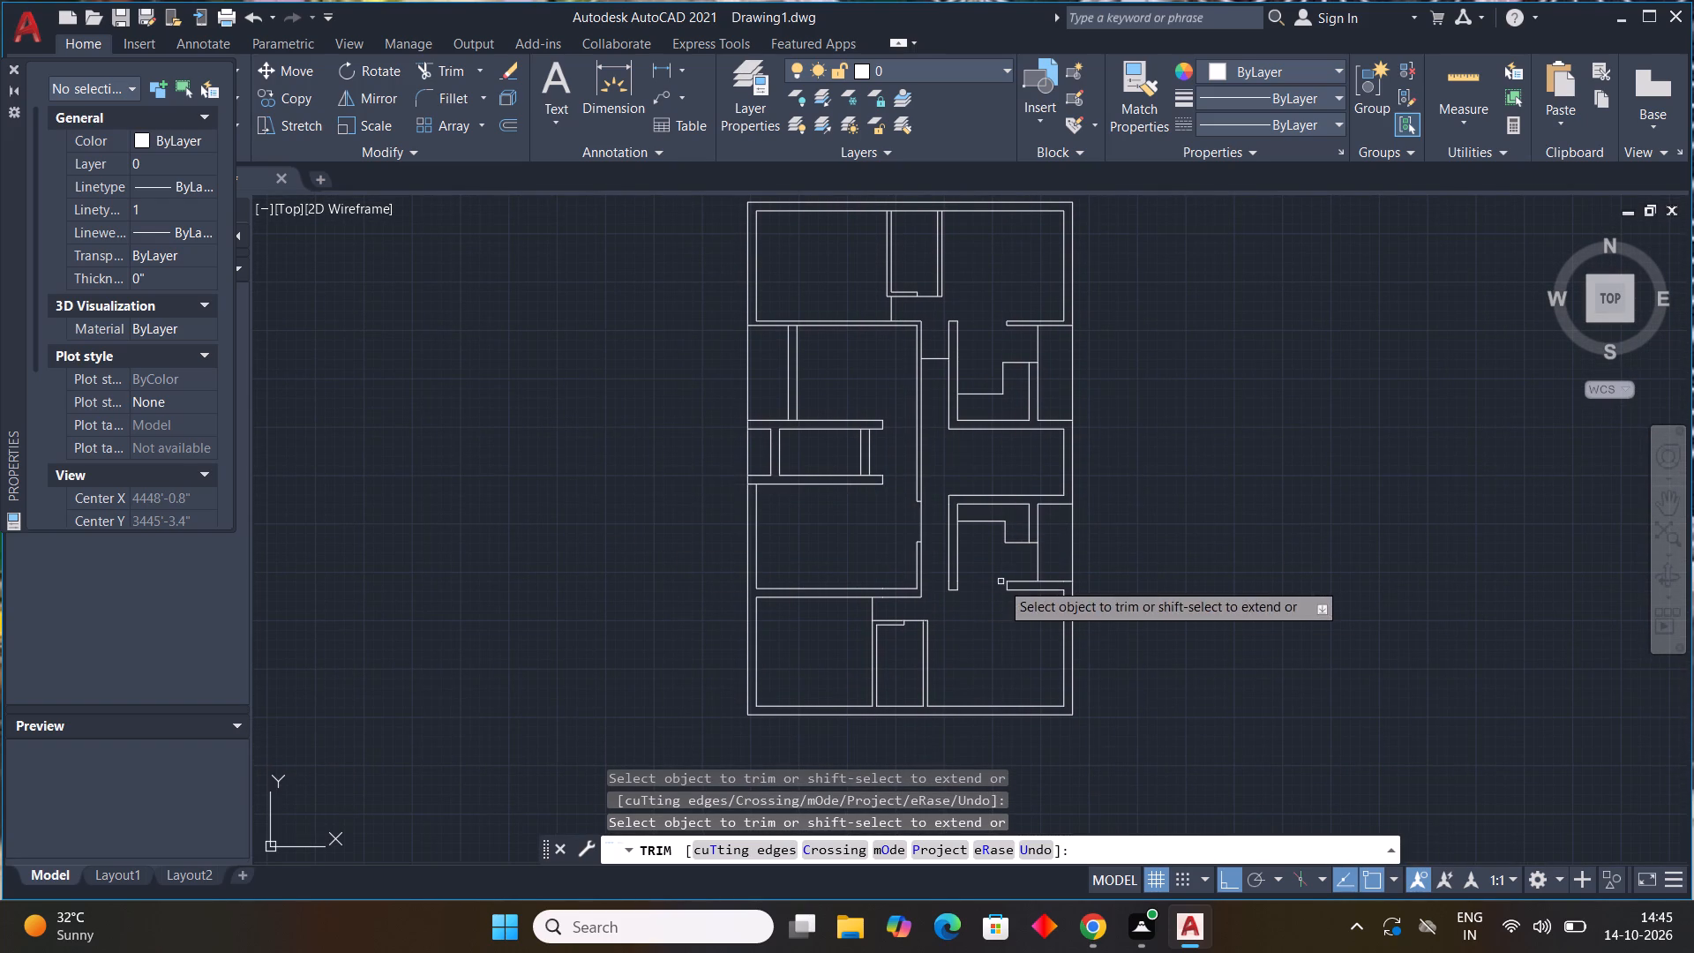
{"action": "key", "text": "Escape"}
{"action": "key", "text": "Escape"}
{"action": "key", "text": "Escape"}
Draw a horizontal line across the passage from the central wall to the lower bay's left vertical wall.
{"action": "type", "text": "l"}
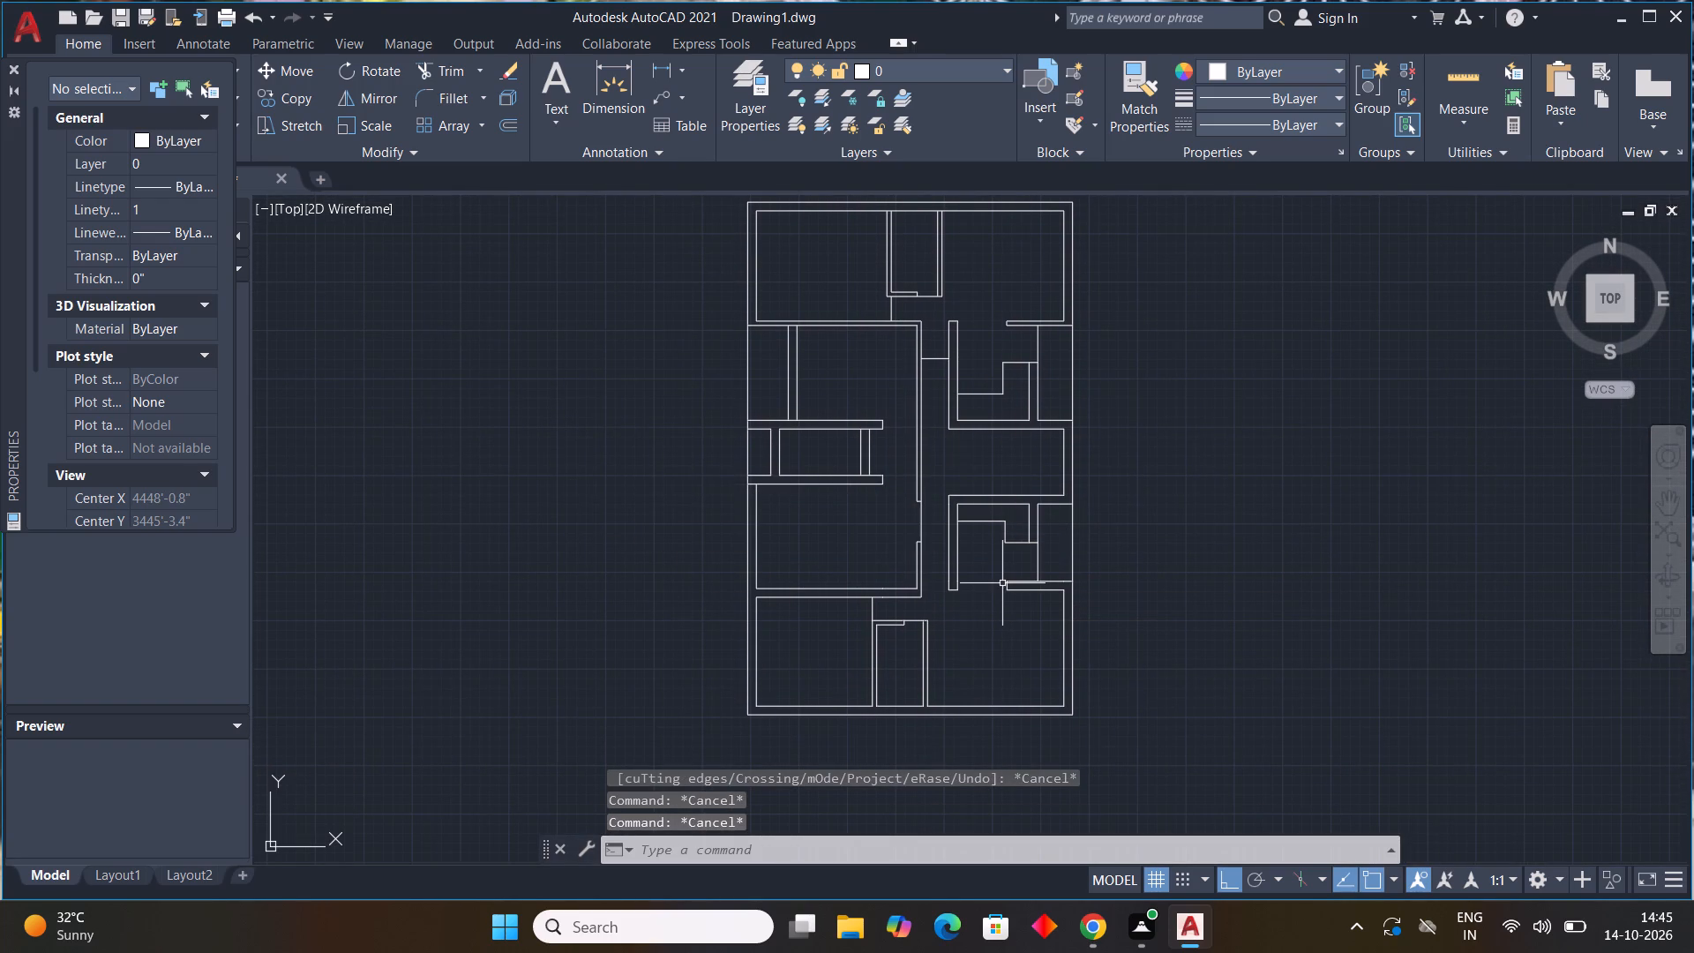
{"action": "key", "text": "space"}
{"action": "scroll", "coordinate": [961, 573], "scroll_direction": "up", "scroll_amount": 3}
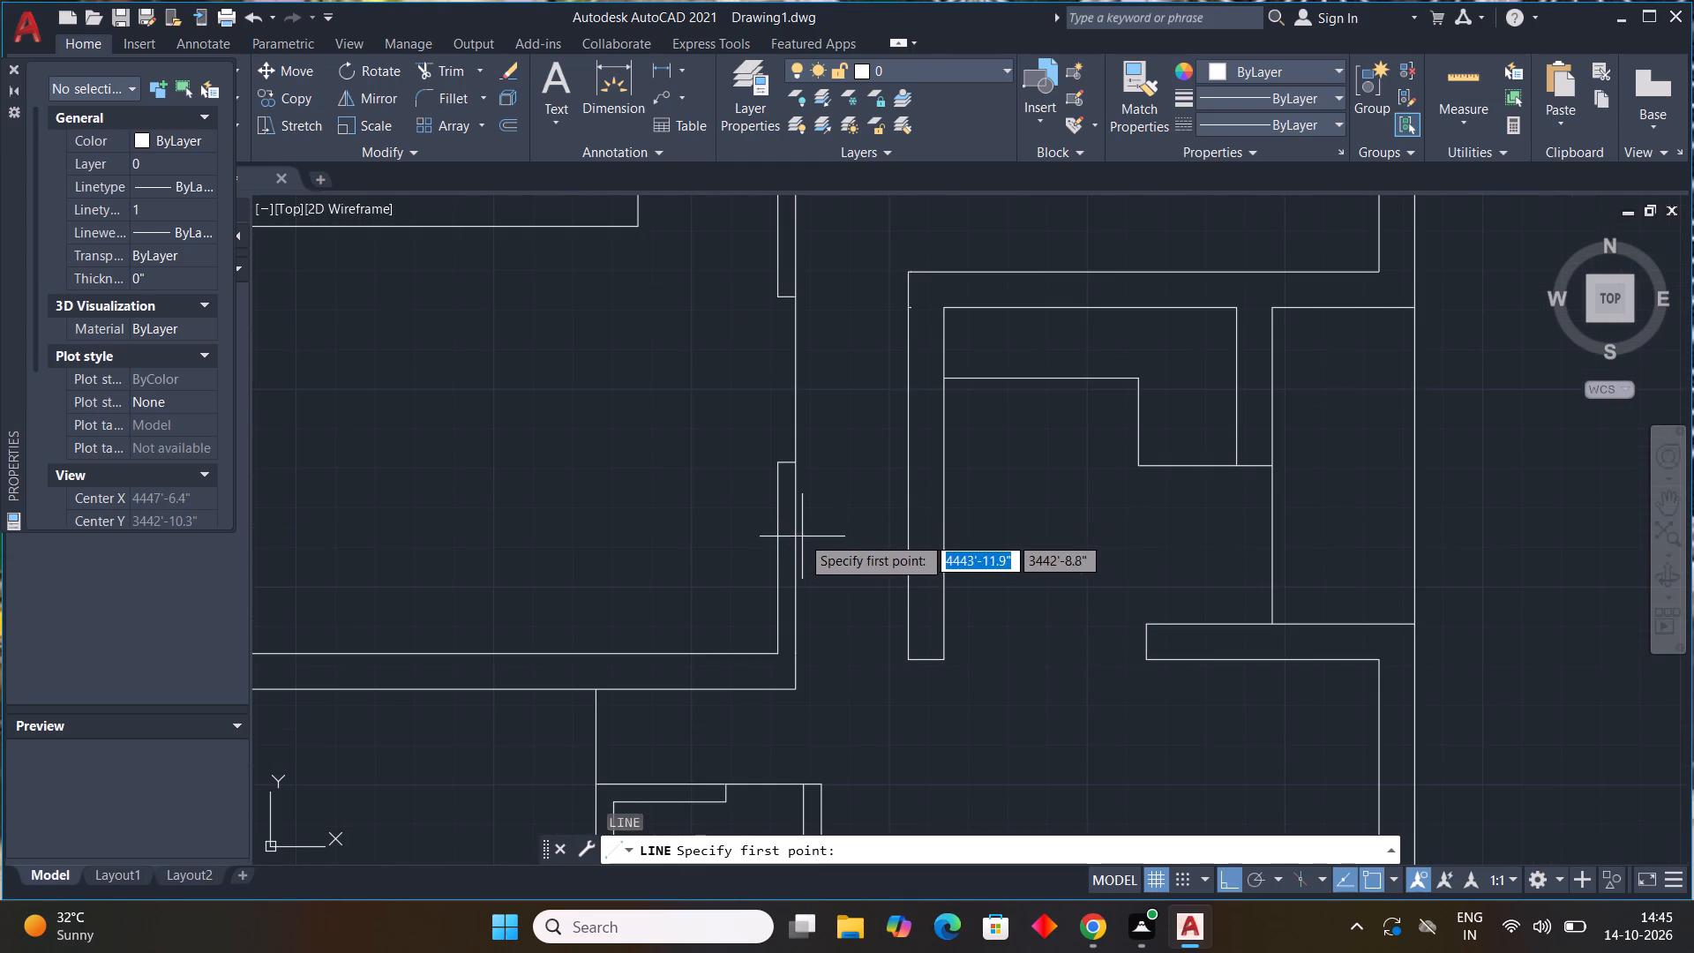
{"action": "left_click", "coordinate": [798, 533]}
{"action": "left_click", "coordinate": [911, 536]}
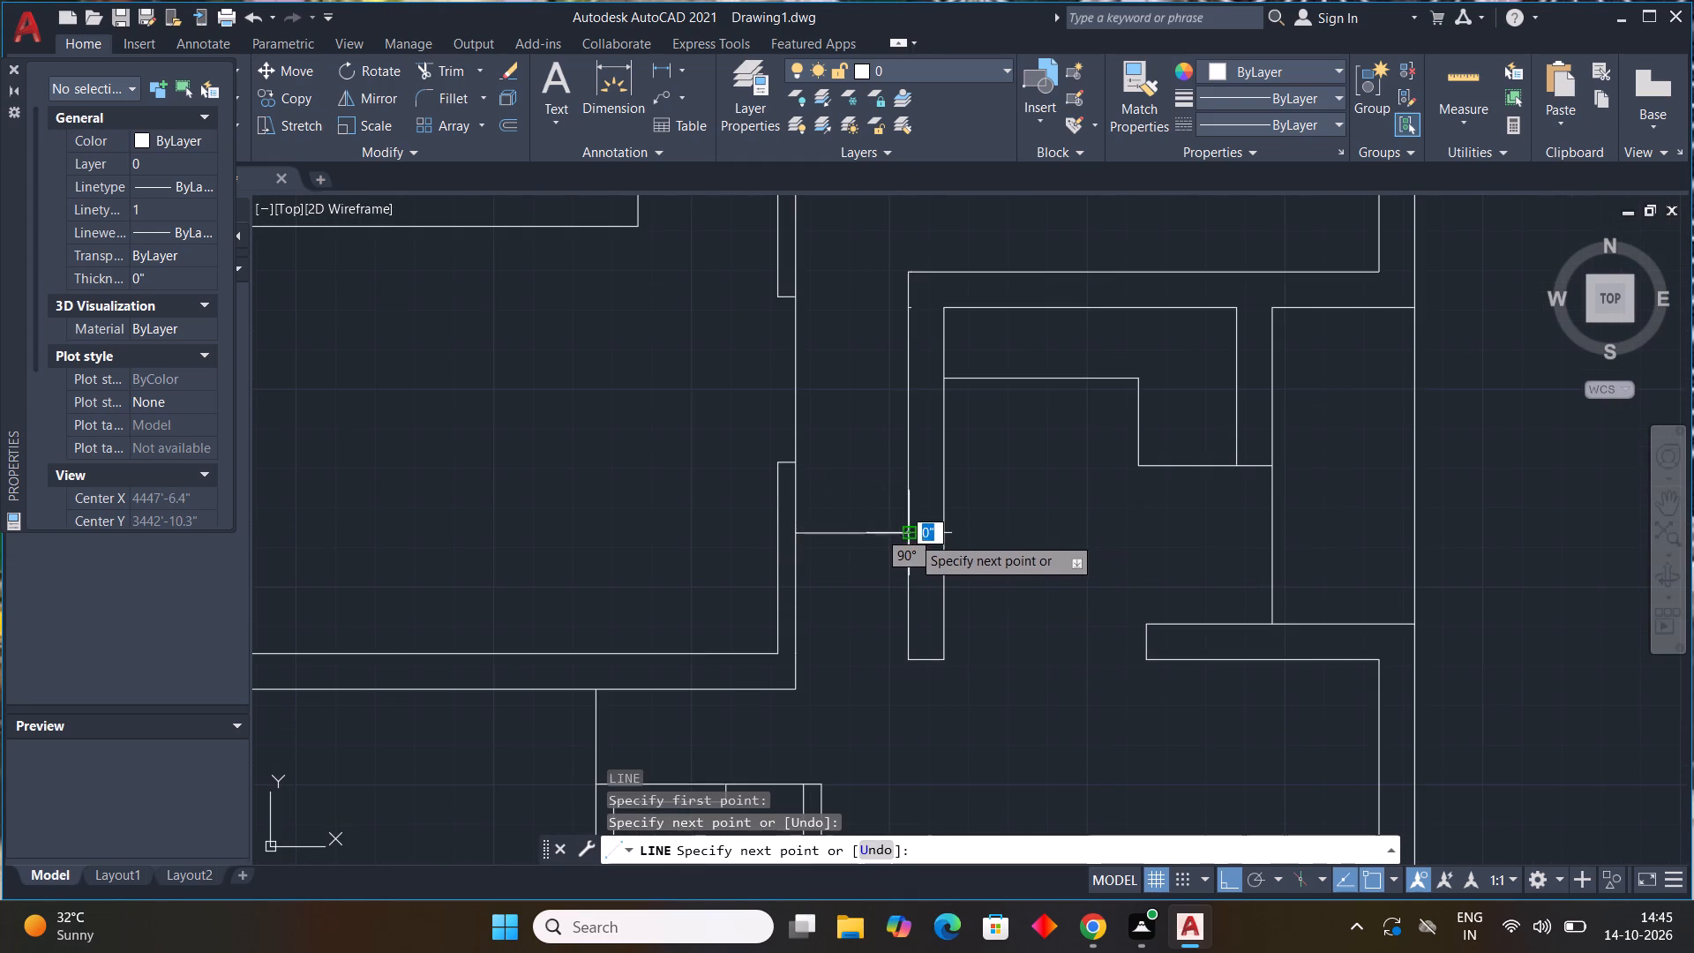
{"action": "key", "text": "Escape"}
{"action": "key", "text": "Escape"}
Offset the outer wall's inner line 3' into the middle bay to mark the stair landing.
{"action": "scroll", "coordinate": [1076, 502], "scroll_direction": "down", "scroll_amount": 1}
{"action": "middle_click_drag", "start_coordinate": [1076, 502], "coordinate": [1072, 537]}
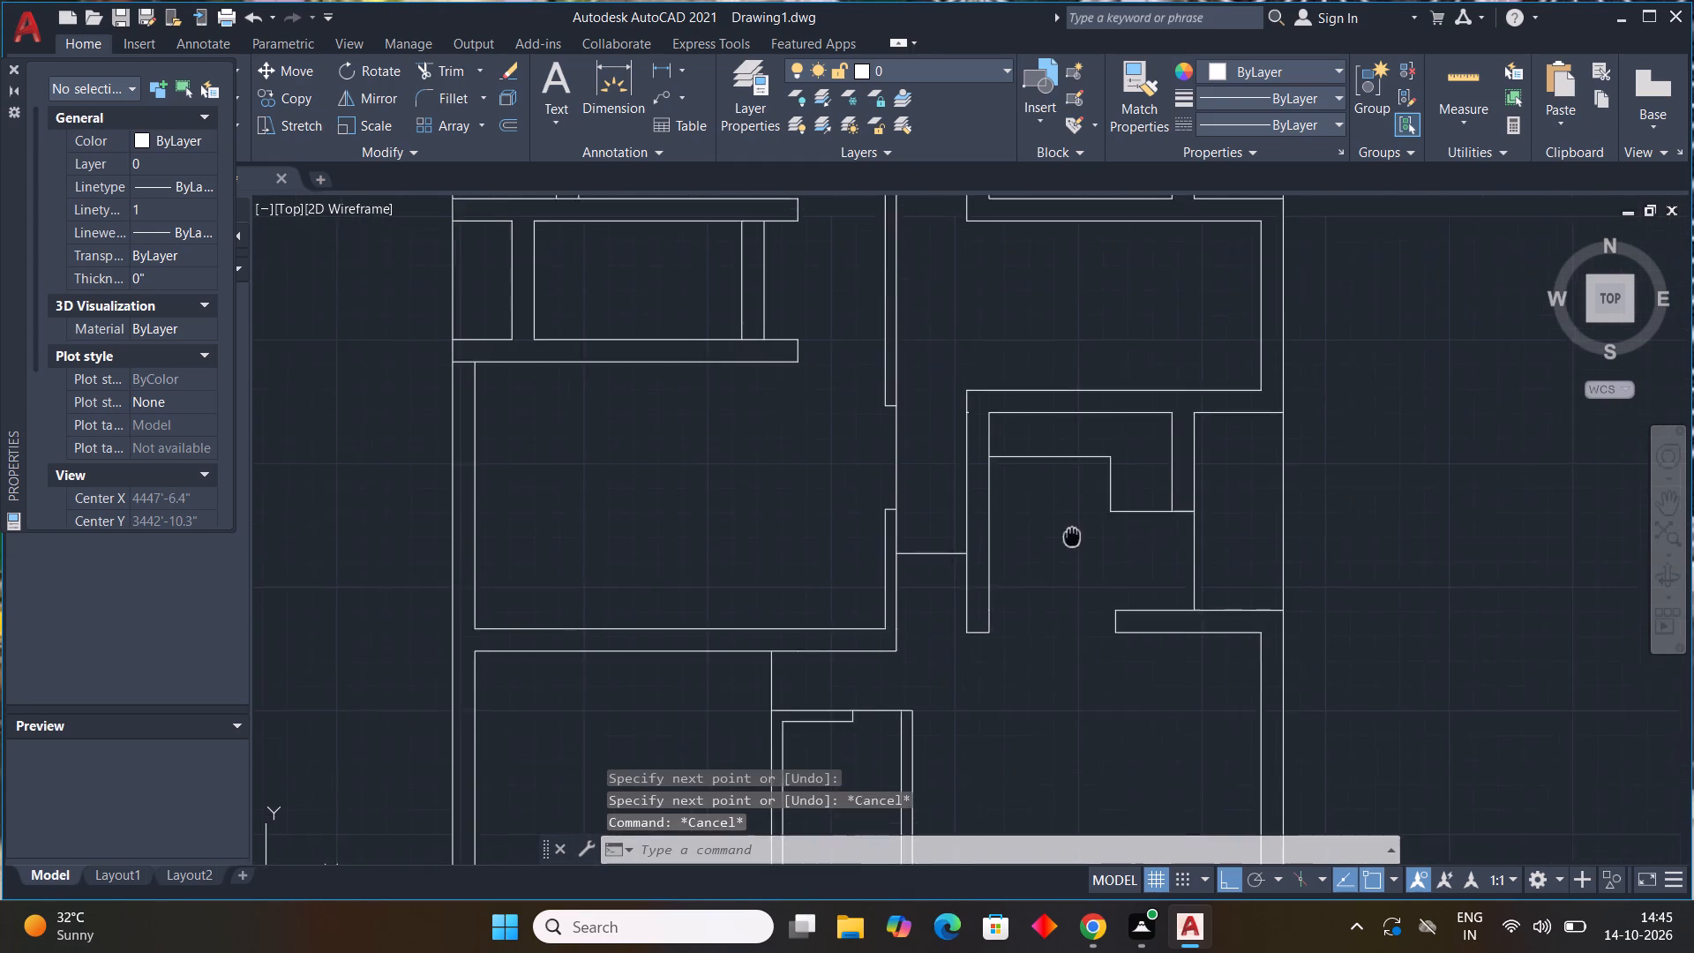
{"action": "middle_click_drag", "start_coordinate": [1072, 537], "coordinate": [785, 757]}
{"action": "middle_click_drag", "start_coordinate": [919, 564], "coordinate": [865, 598]}
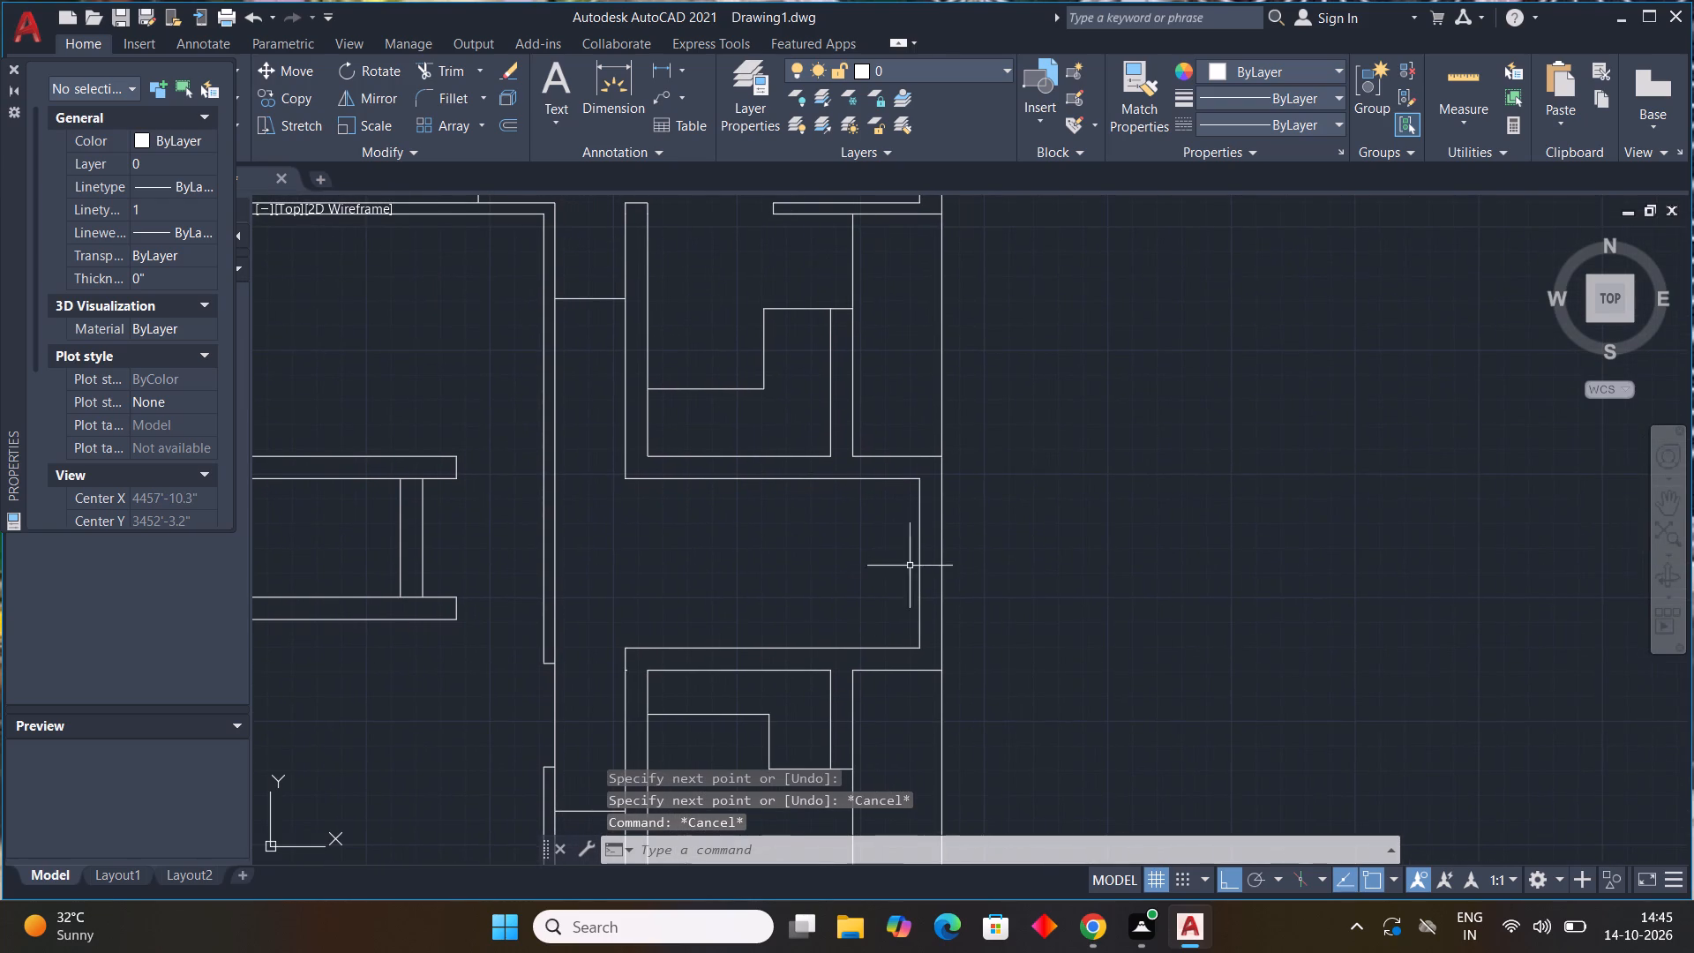
{"action": "type", "text": "off 3'"}
{"action": "key", "text": "Return"}
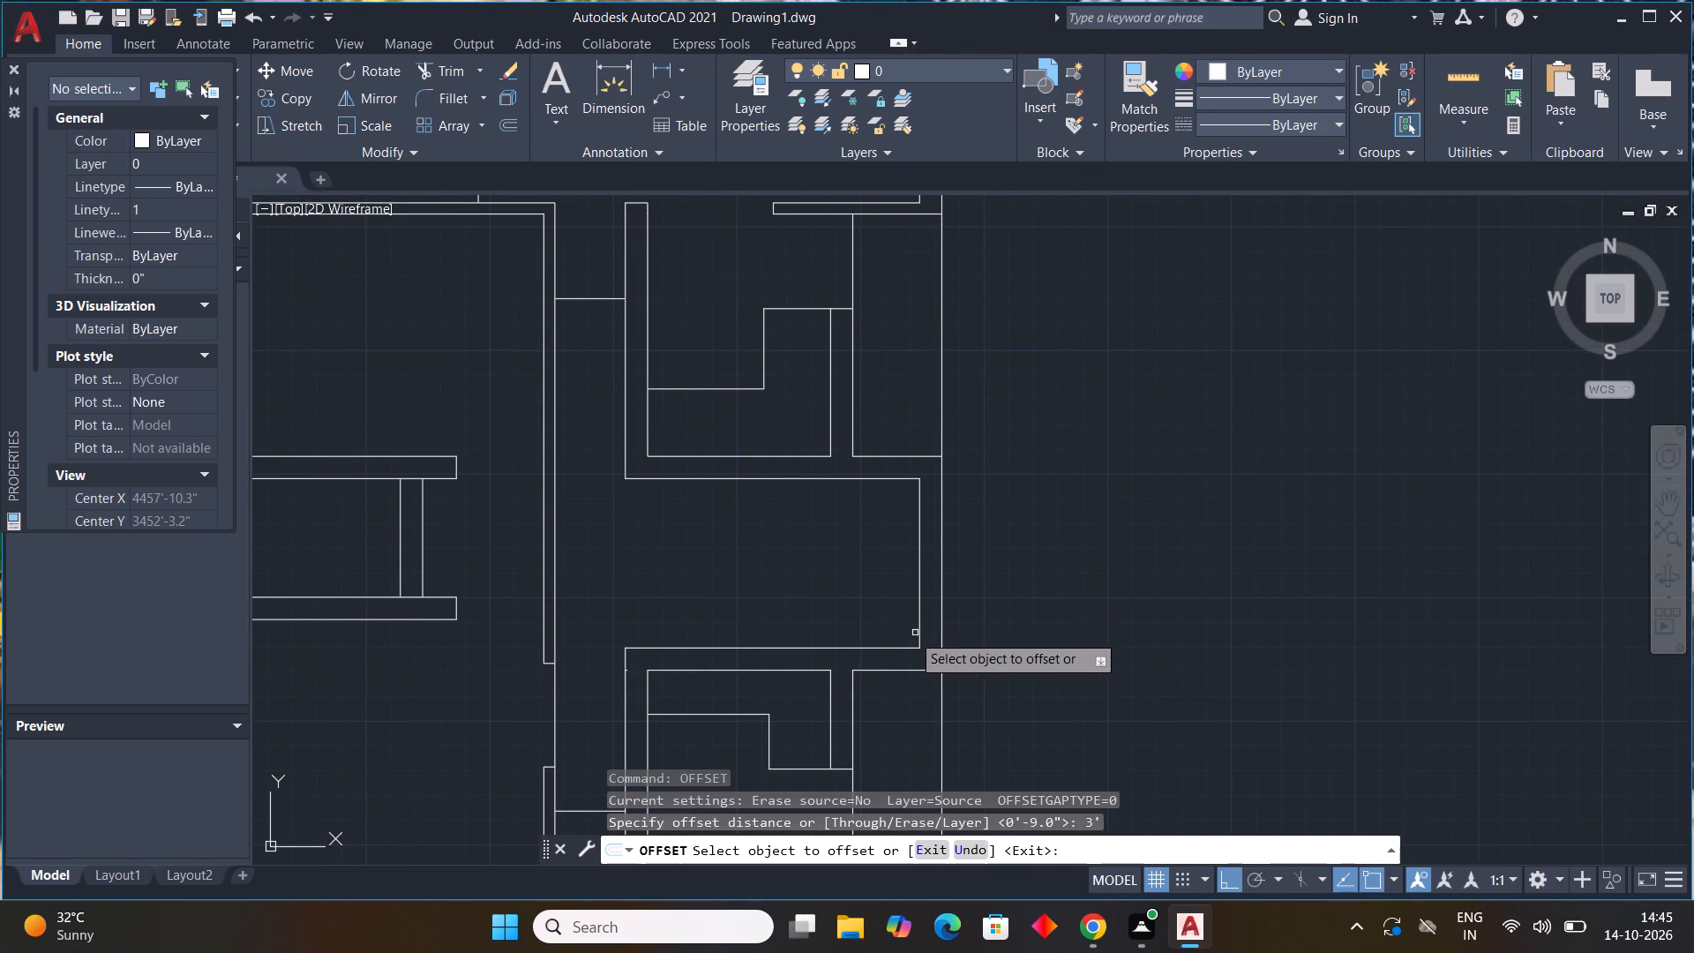
{"action": "left_click", "coordinate": [923, 598]}
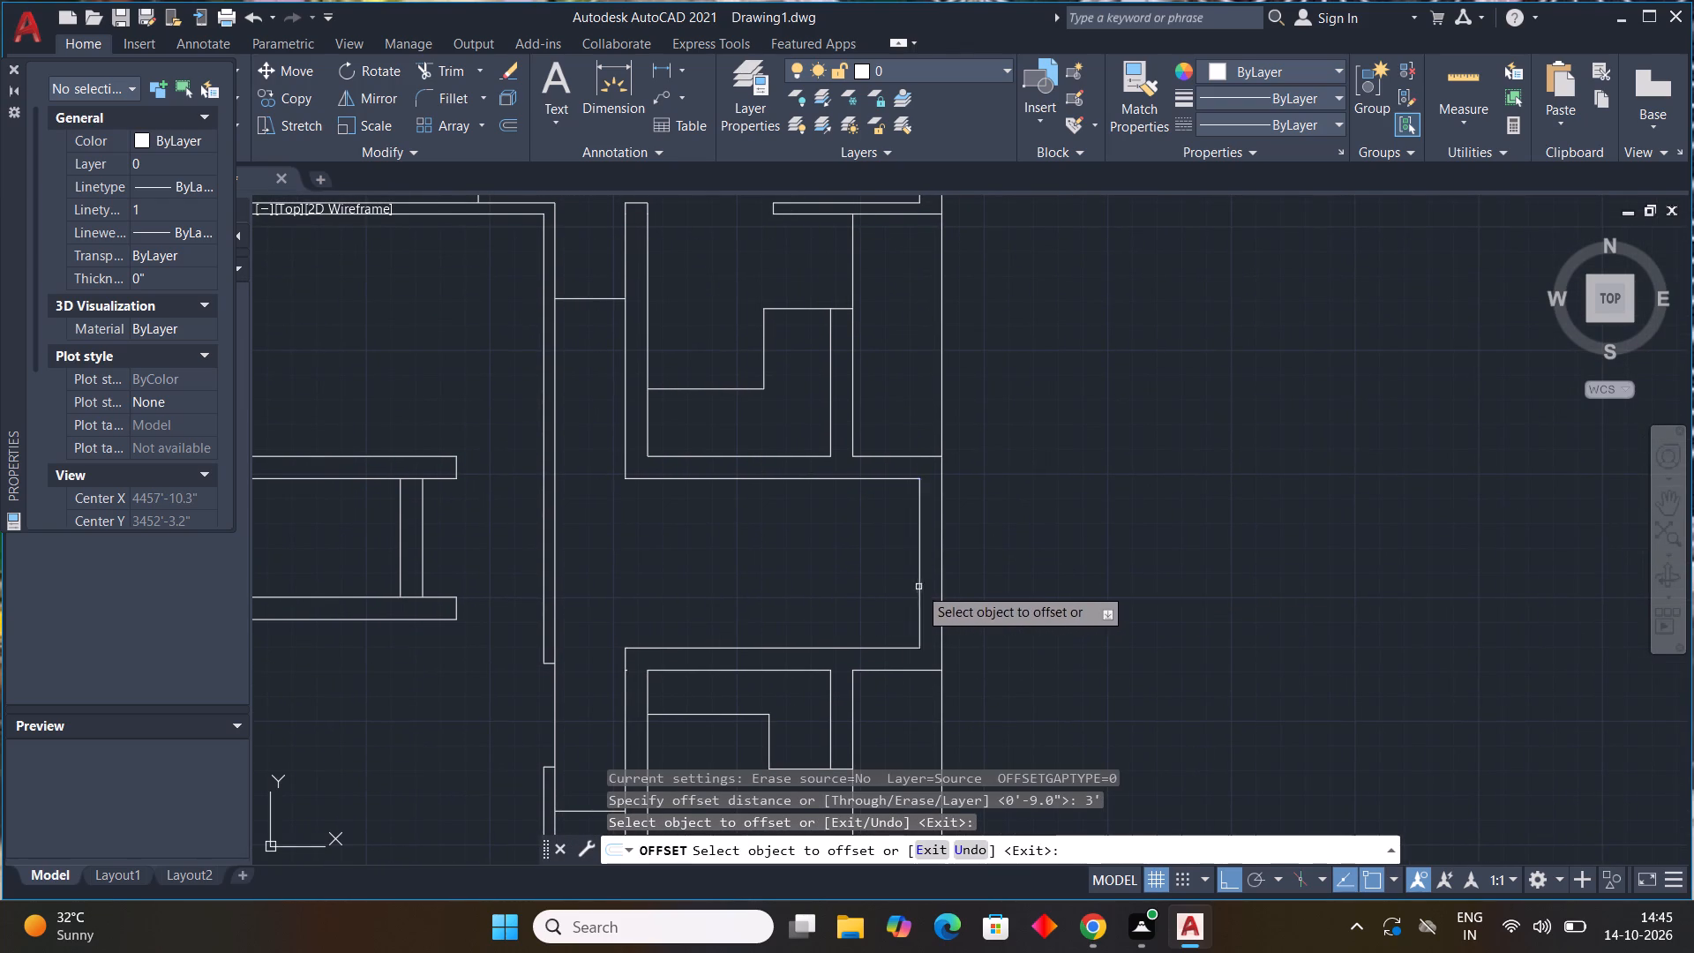
{"action": "left_click", "coordinate": [918, 587]}
{"action": "left_click", "coordinate": [836, 581]}
{"action": "key", "text": "Escape"}
Offset the landing line leftward seven times at 1' spacing to lay out the stair treads.
{"action": "key", "text": "space"}
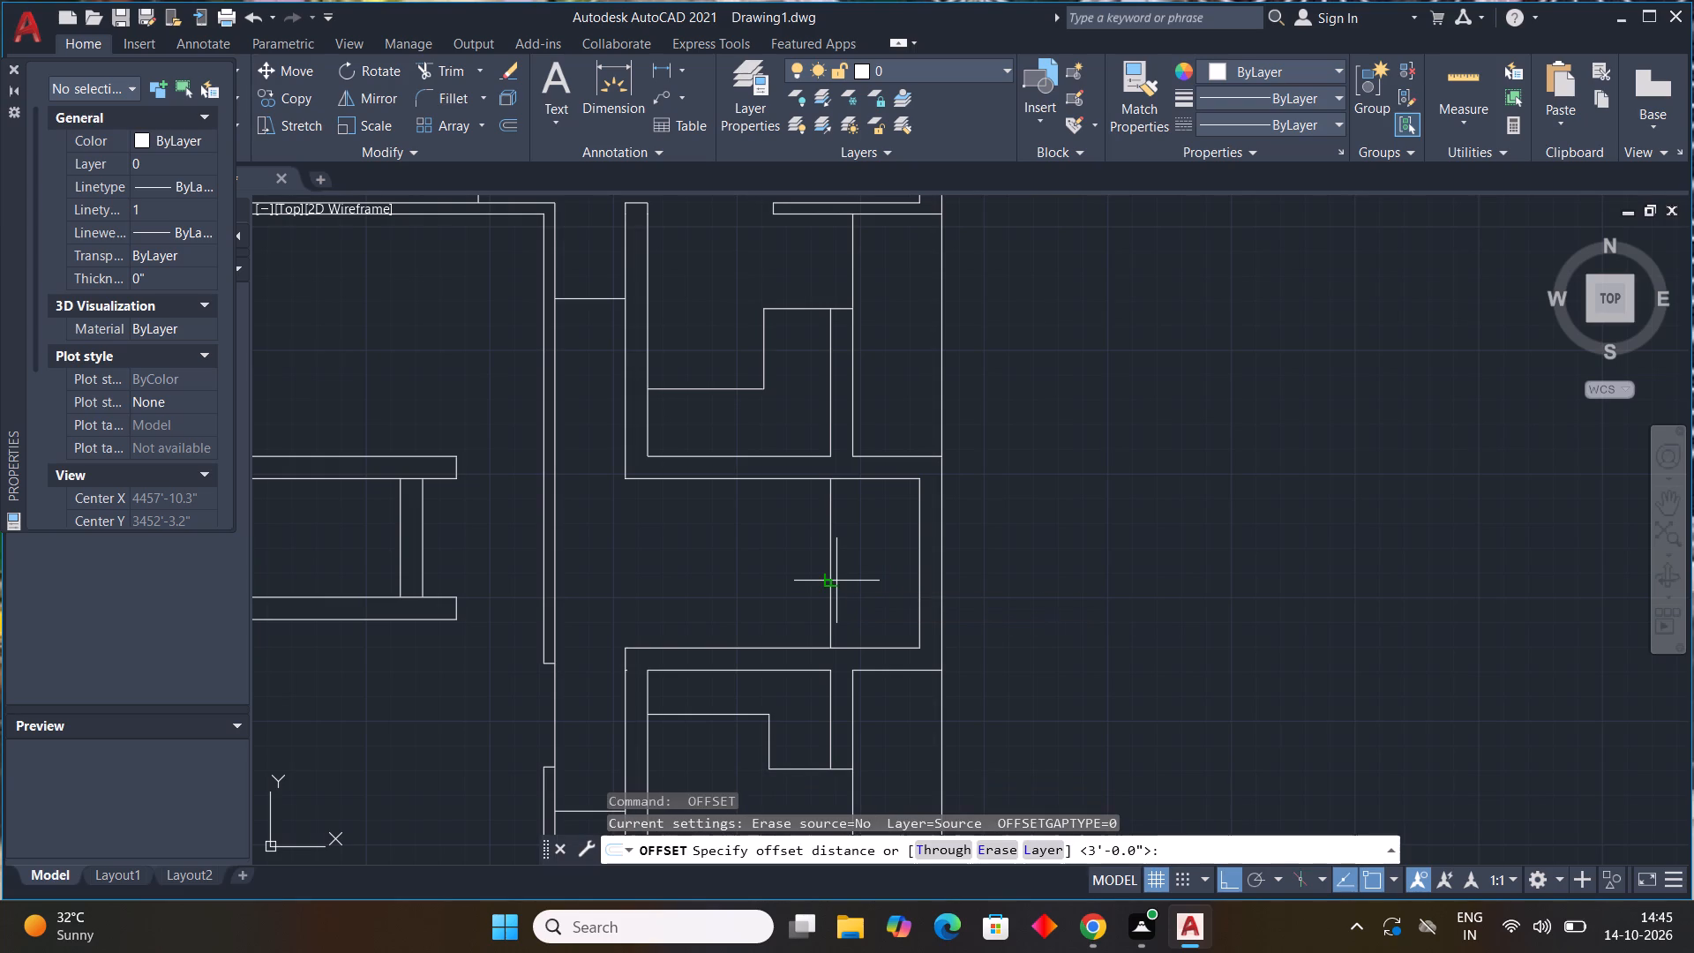
{"action": "type", "text": "1'"}
{"action": "key", "text": "Return"}
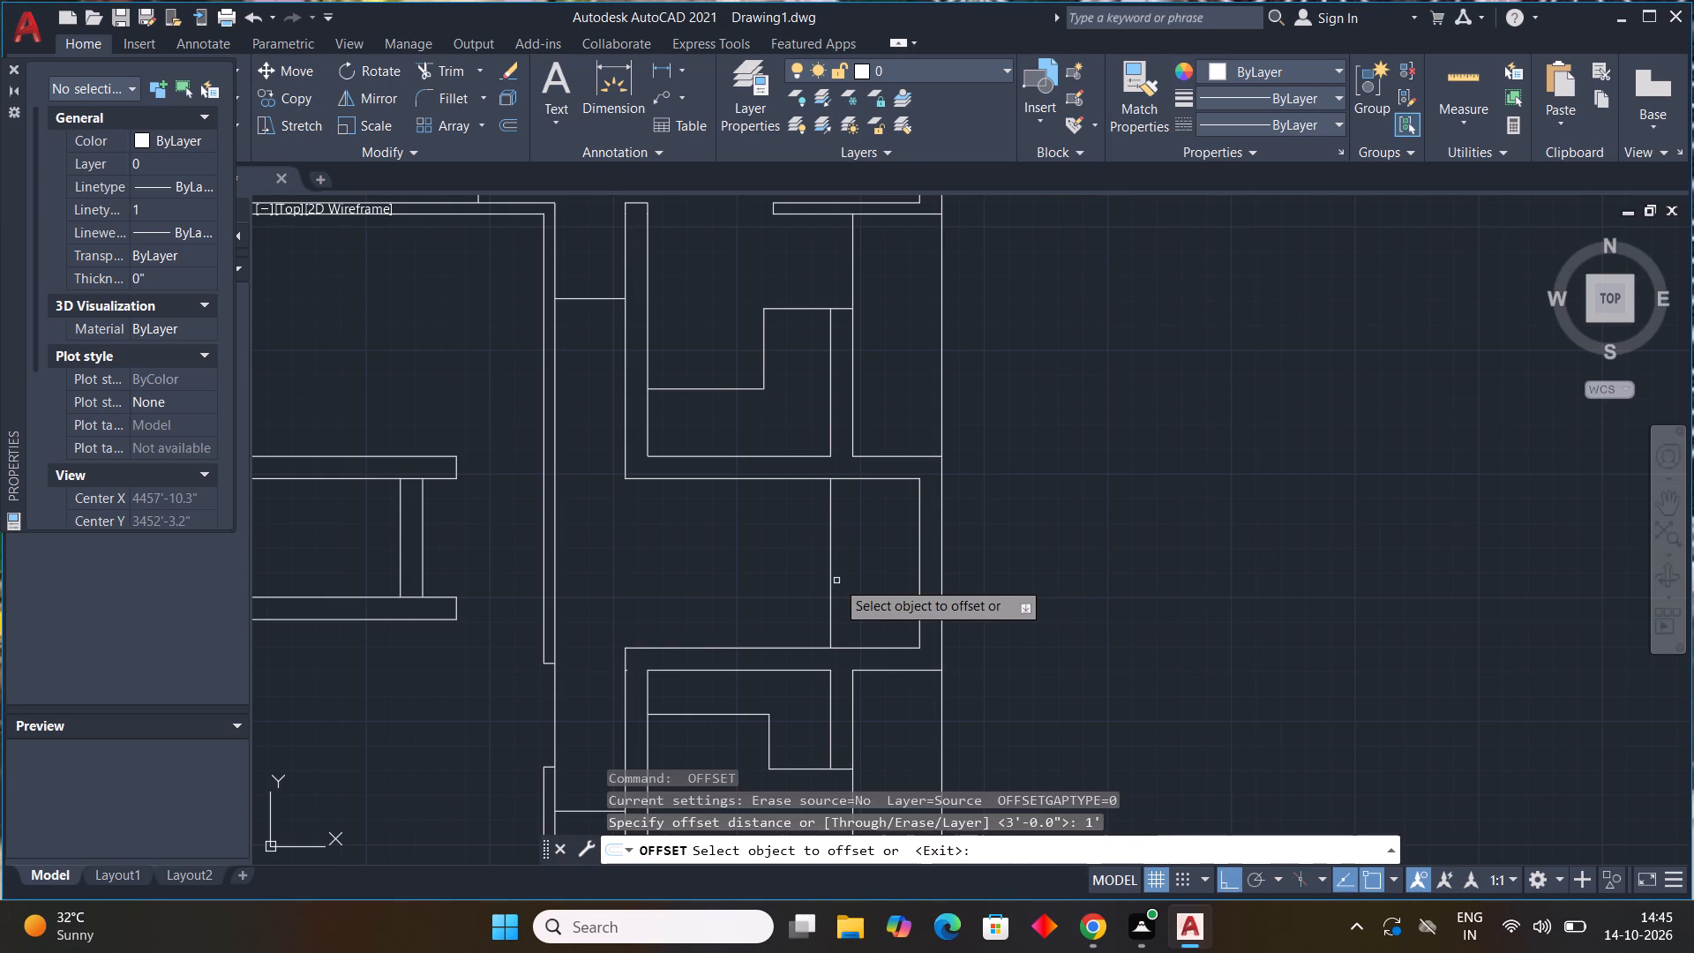
{"action": "left_click_drag", "start_coordinate": [828, 535], "coordinate": [818, 531]}
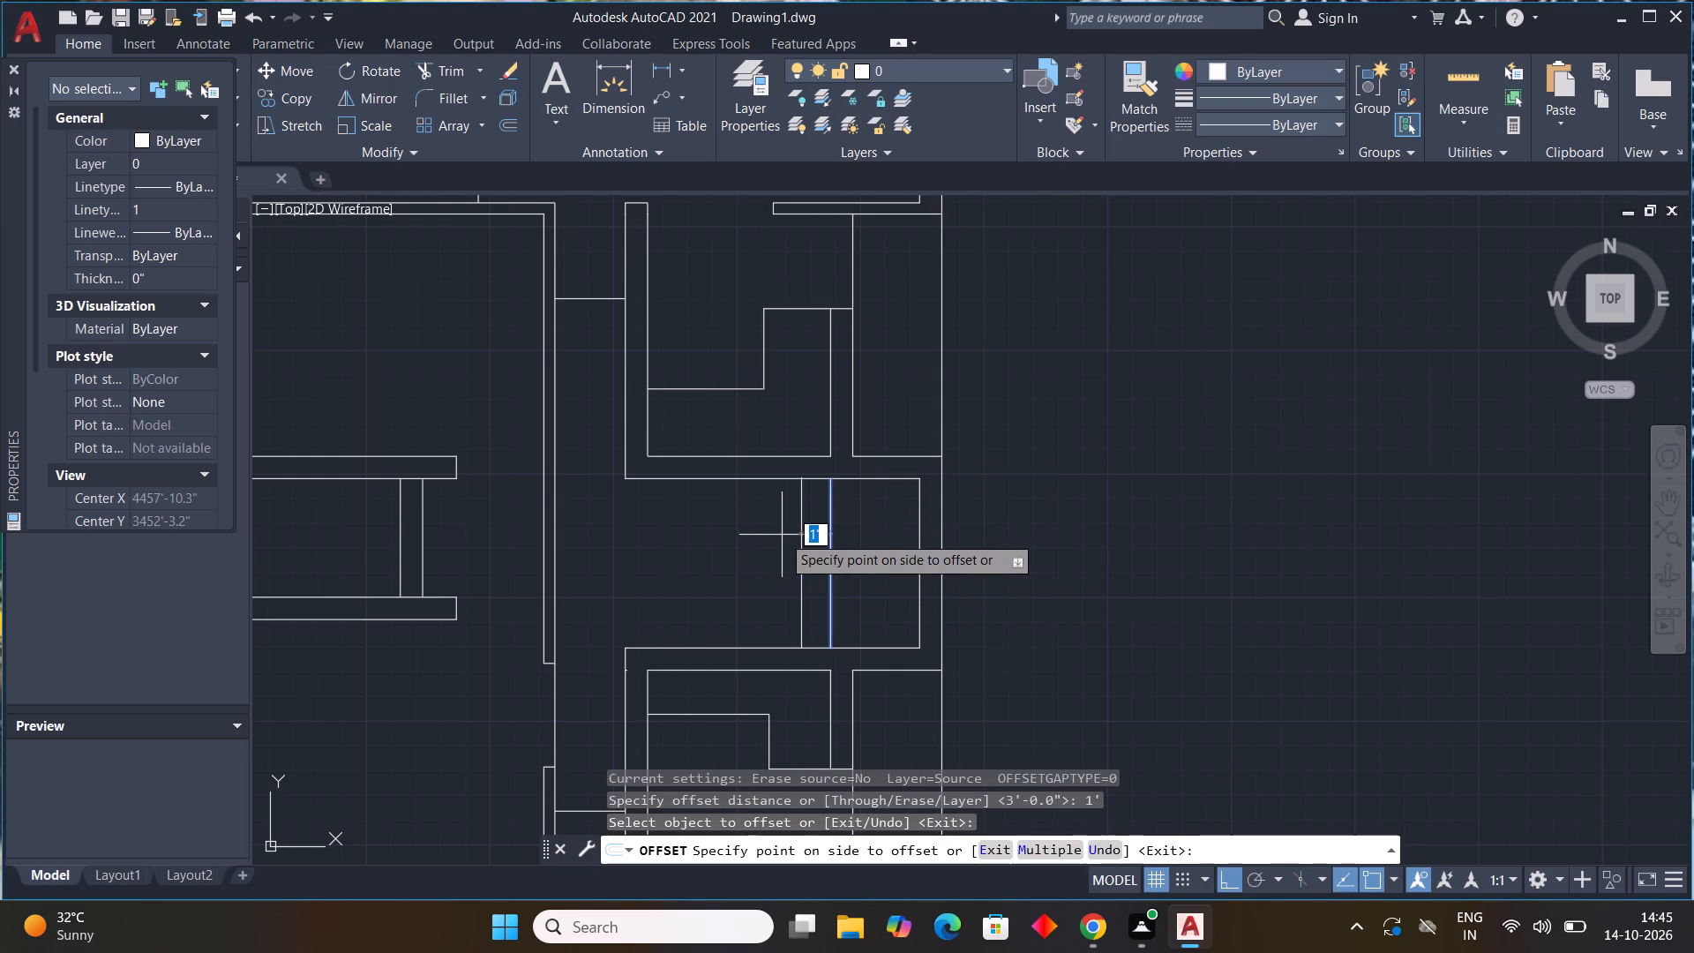
{"action": "left_click", "coordinate": [782, 535]}
{"action": "left_click", "coordinate": [801, 527]}
{"action": "left_click", "coordinate": [741, 520]}
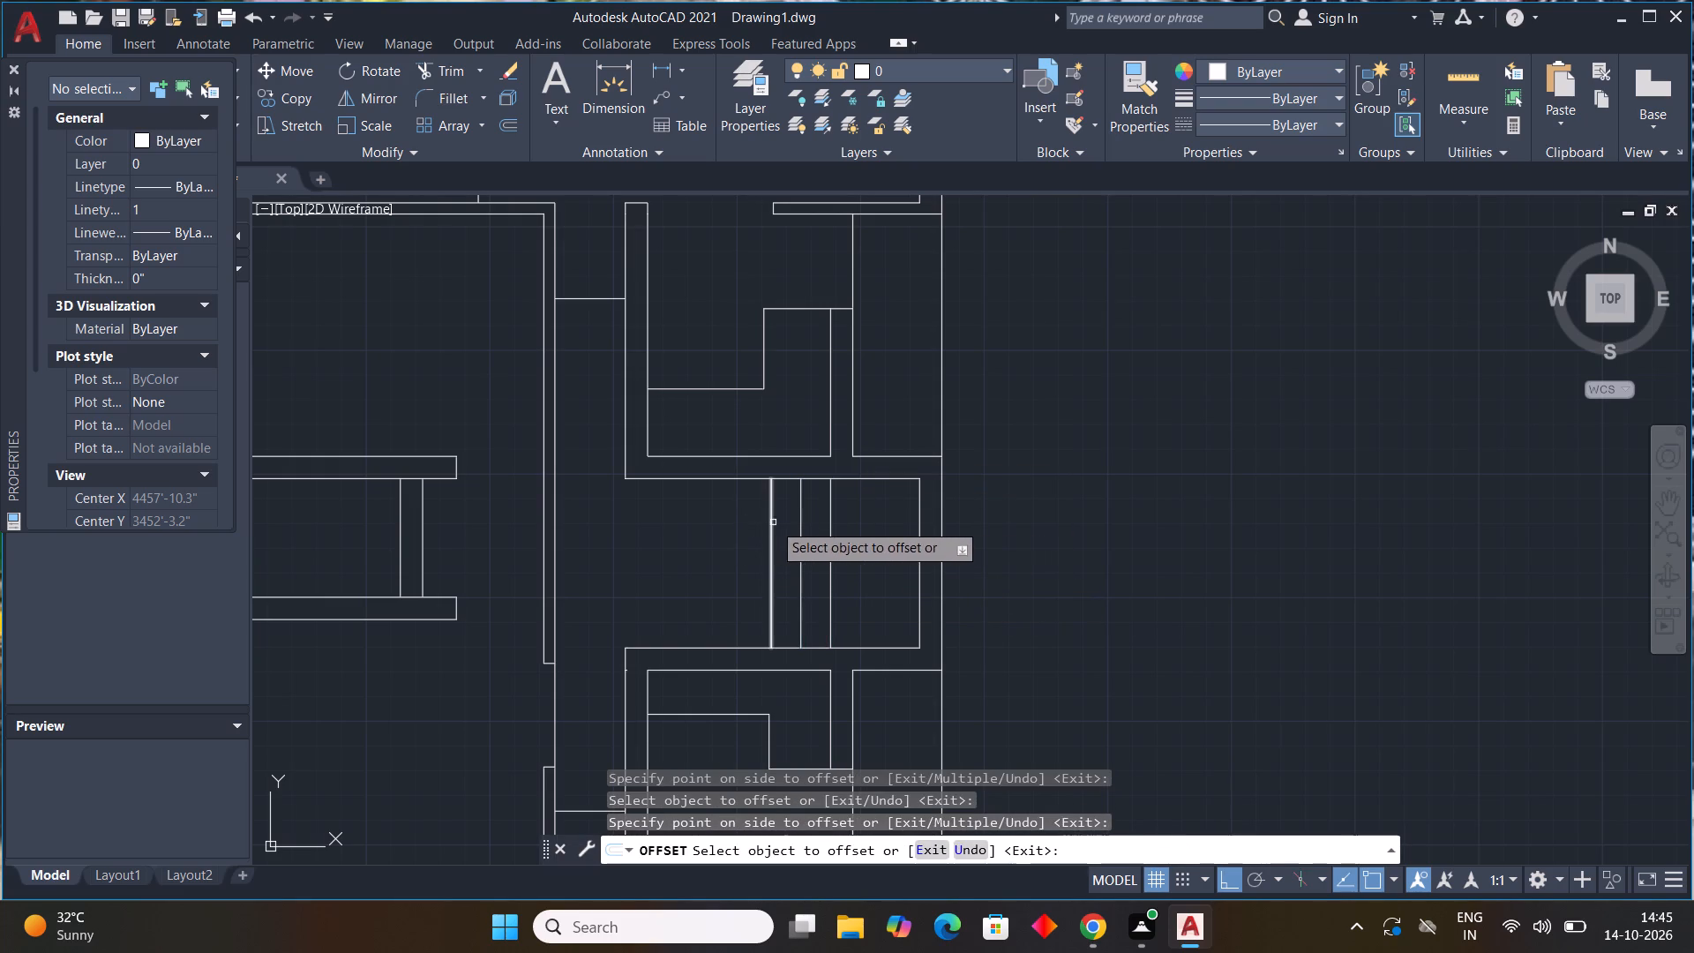
{"action": "left_click", "coordinate": [773, 522]}
{"action": "left_click", "coordinate": [708, 525]}
{"action": "left_click", "coordinate": [740, 528]}
{"action": "left_click", "coordinate": [689, 535]}
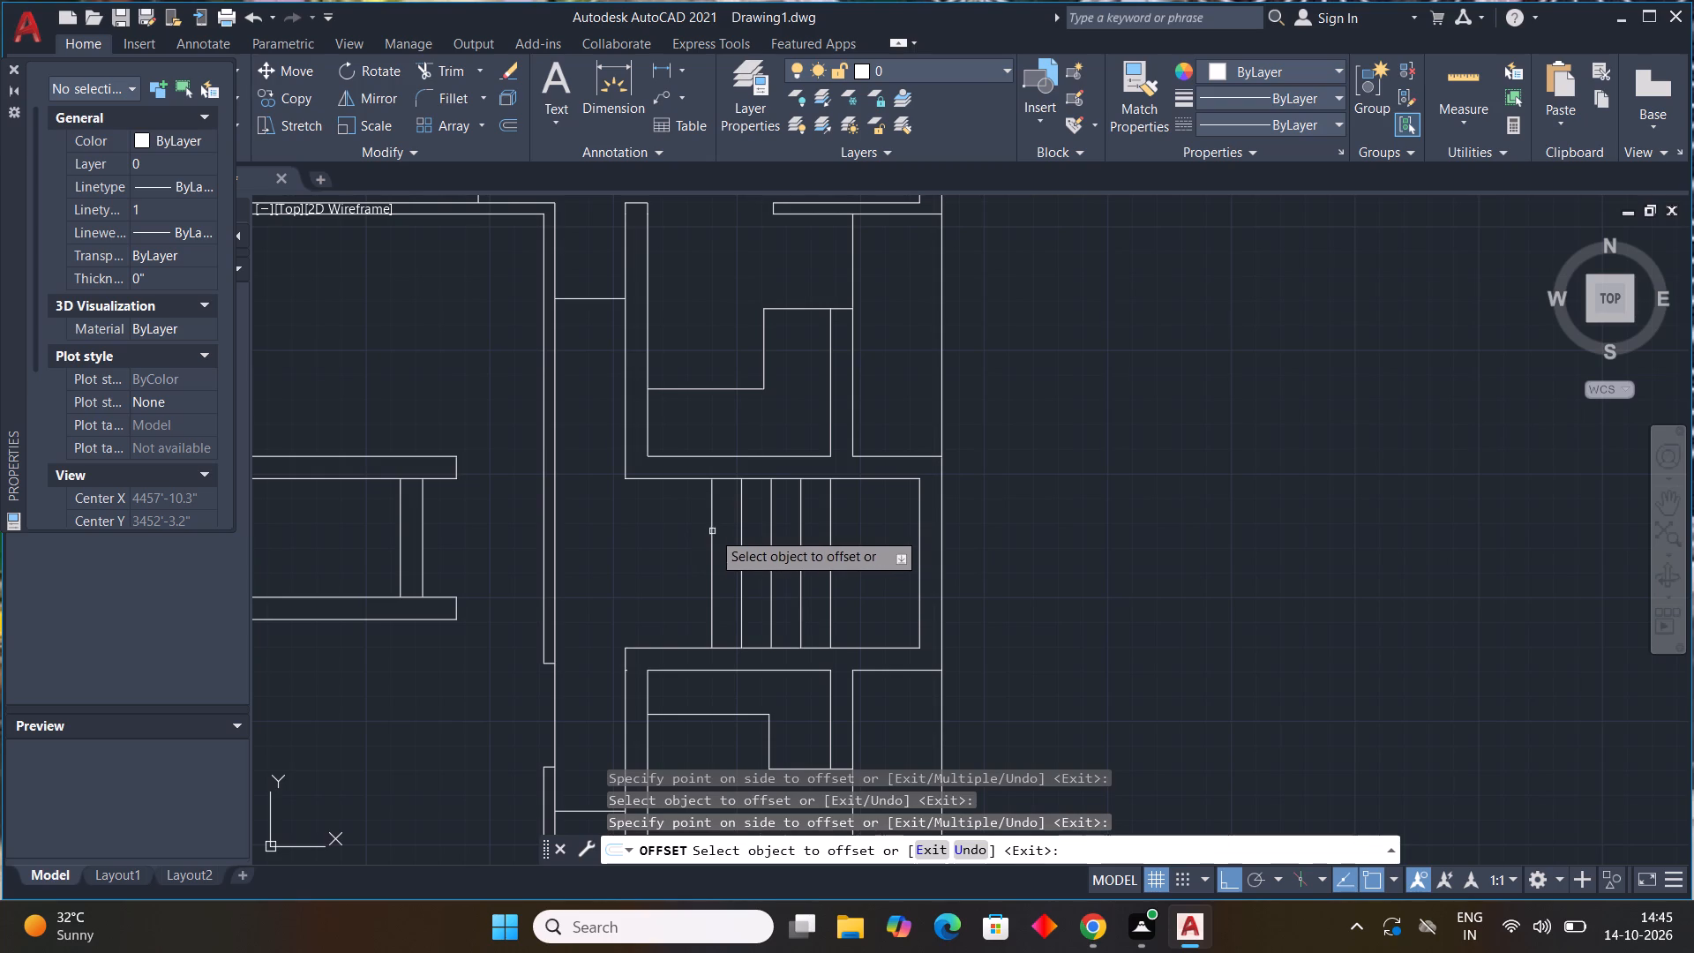
{"action": "left_click", "coordinate": [712, 531]}
{"action": "left_click", "coordinate": [627, 531]}
{"action": "left_click_drag", "start_coordinate": [683, 529], "coordinate": [674, 529]}
{"action": "left_click", "coordinate": [656, 534]}
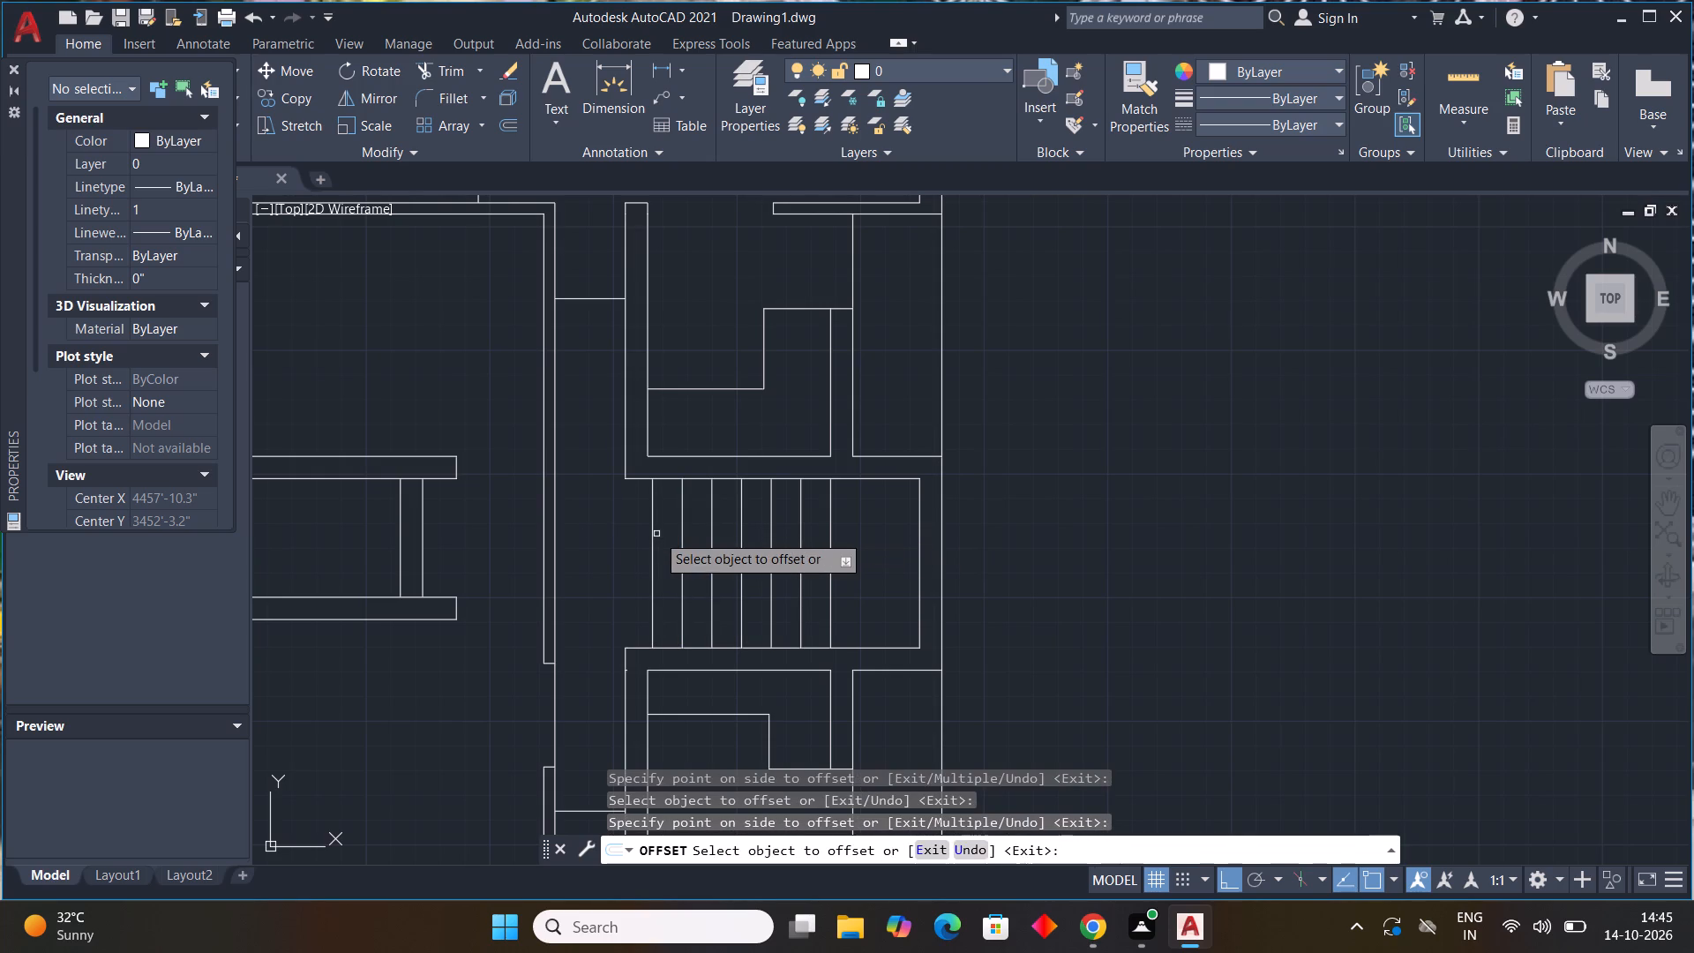
{"action": "left_click", "coordinate": [655, 537]}
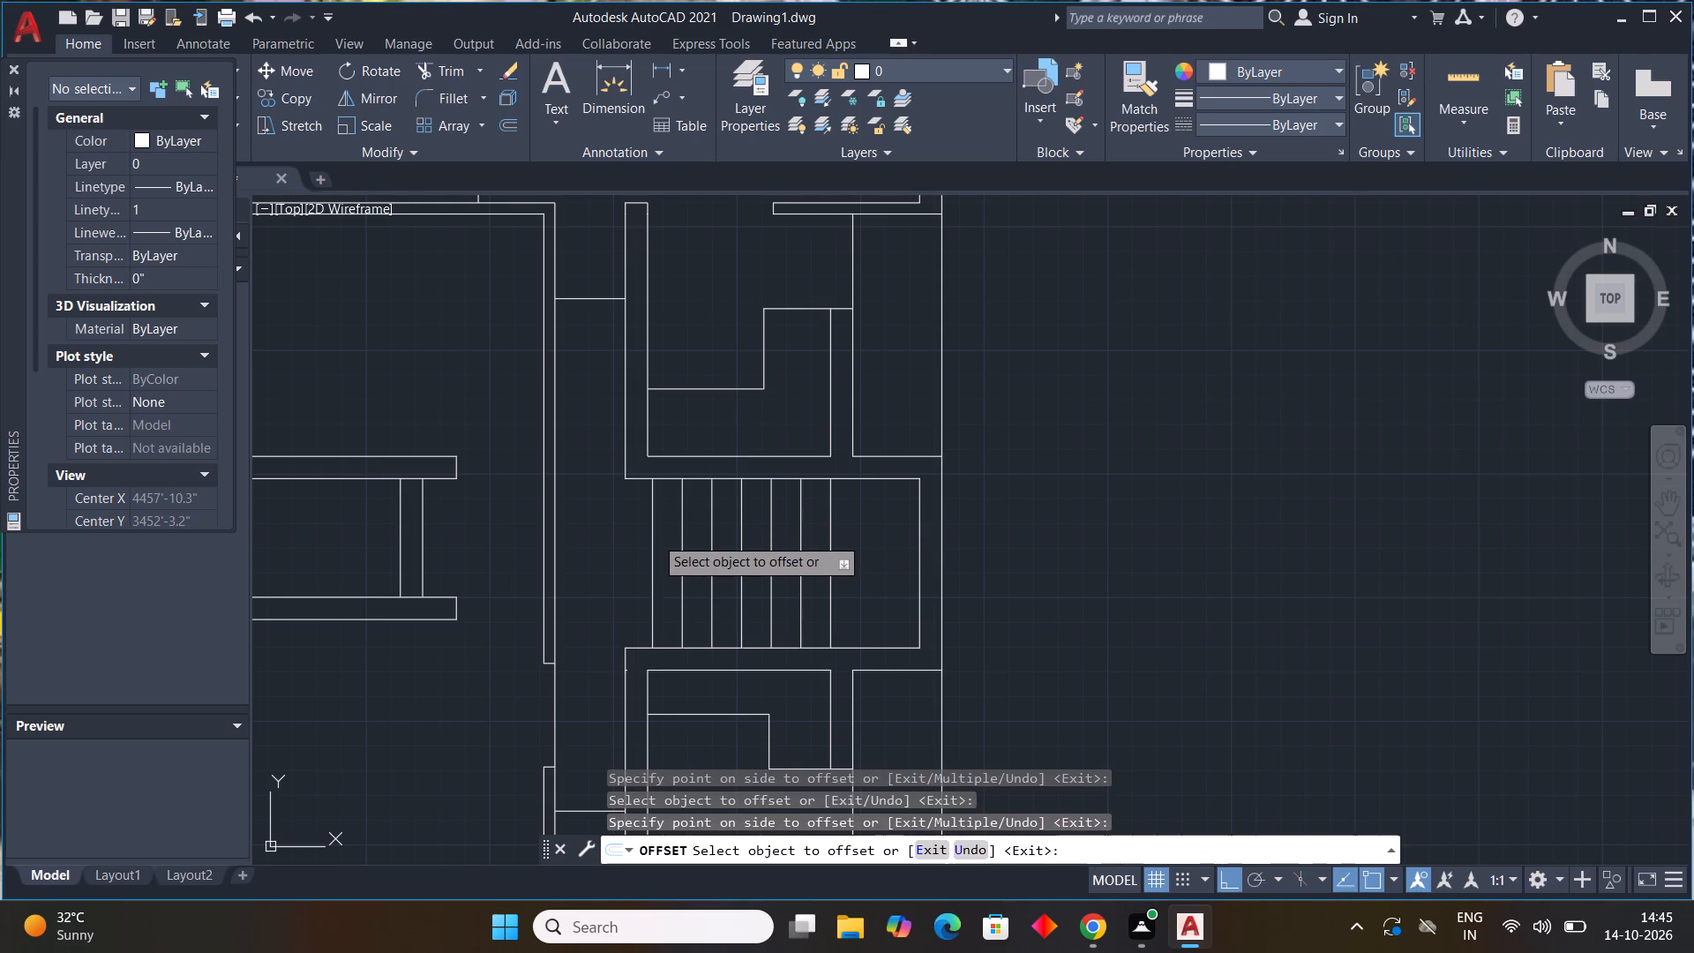
{"action": "left_click", "coordinate": [622, 537]}
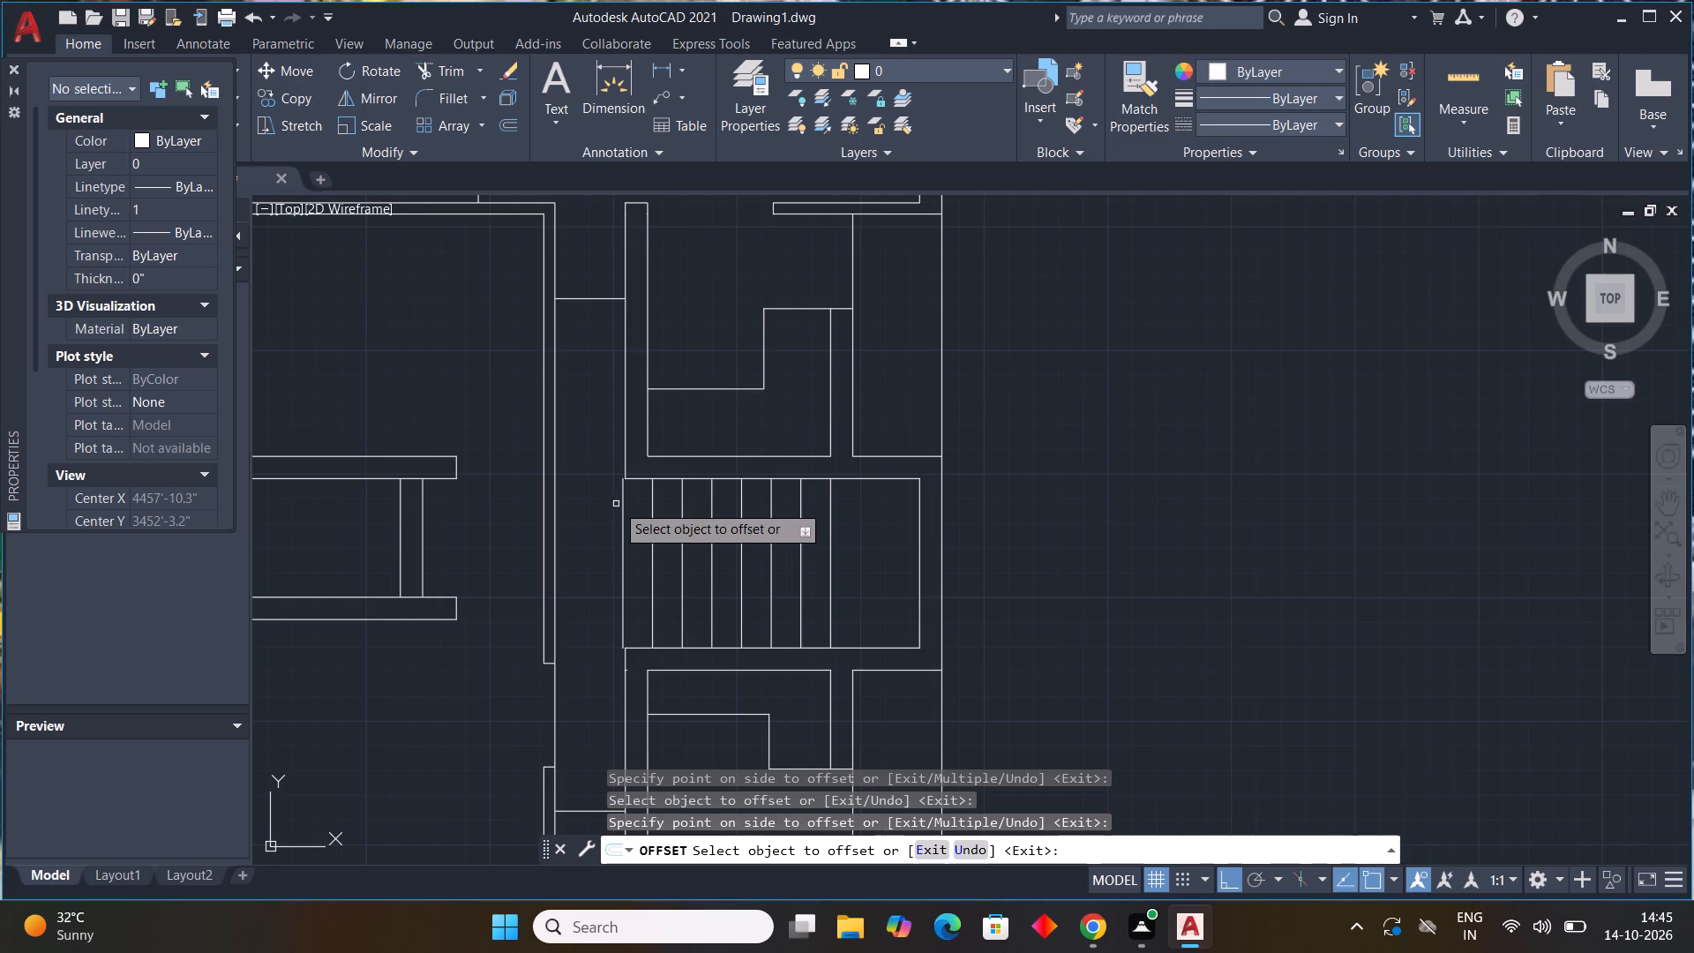
Draw a short line joining the leftmost tread line's top end to the corner of the stair bay's upper wall.
{"action": "scroll", "coordinate": [642, 492], "scroll_direction": "up", "scroll_amount": 2}
{"action": "middle_click_drag", "start_coordinate": [642, 492], "coordinate": [684, 579]}
{"action": "key", "text": "Escape"}
{"action": "type", "text": "l"}
{"action": "key", "text": "space"}
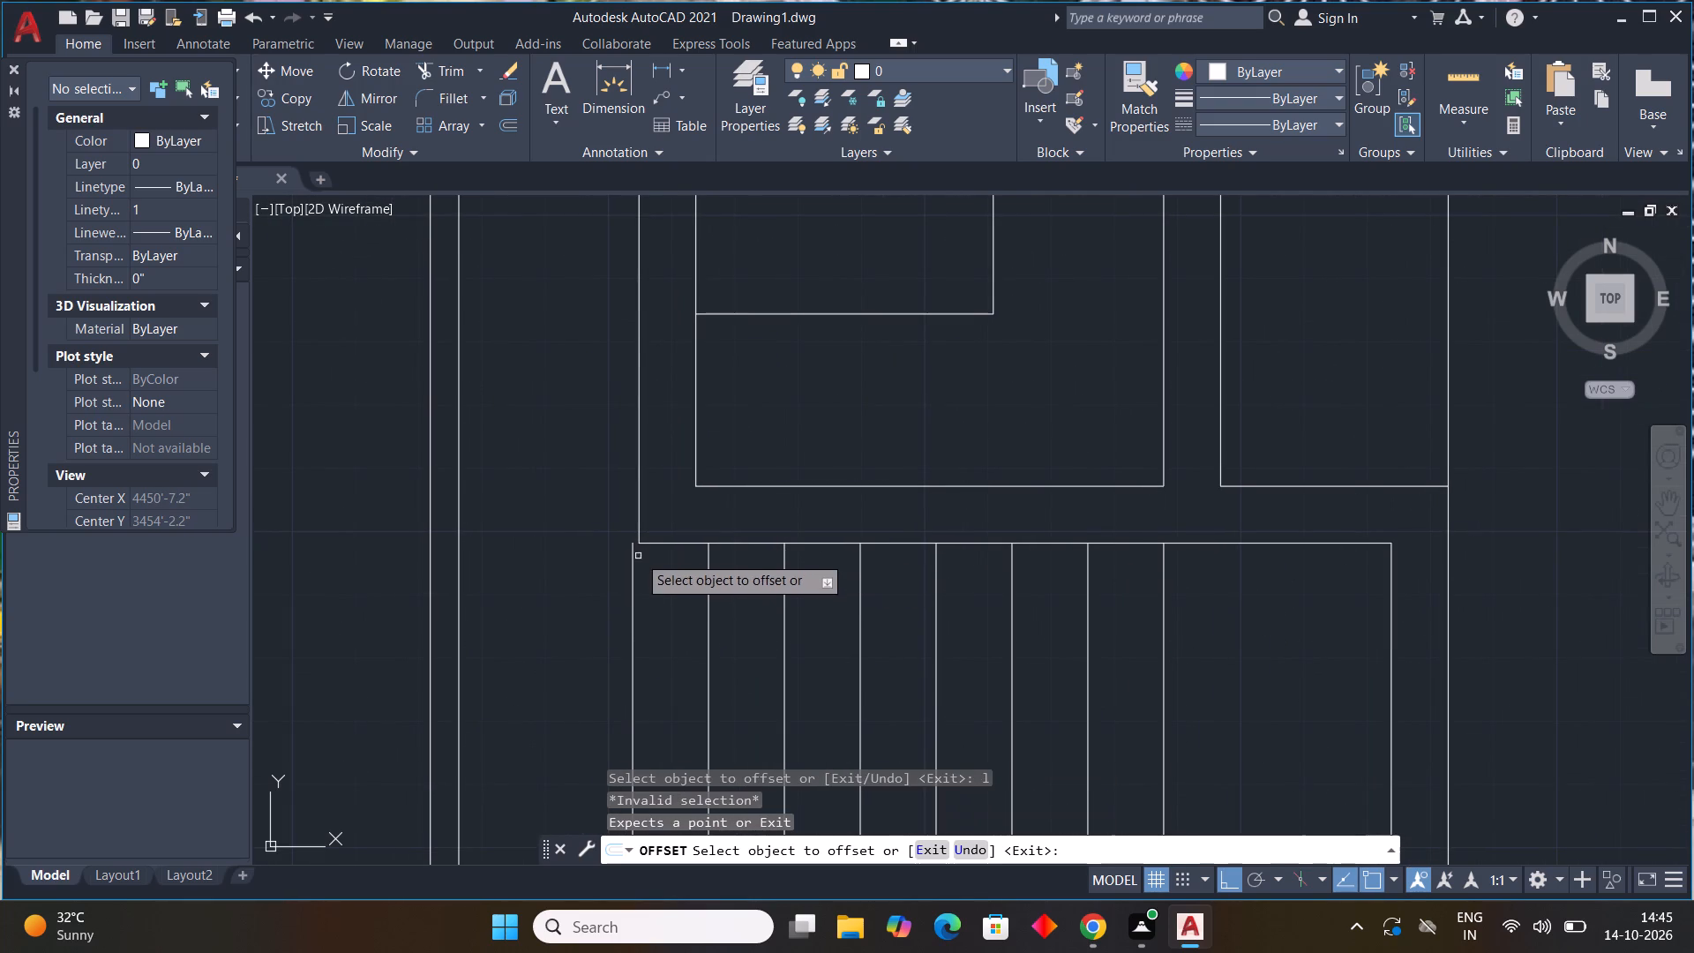
{"action": "scroll", "coordinate": [639, 541], "scroll_direction": "up", "scroll_amount": 1}
{"action": "key", "text": "Escape"}
{"action": "key", "text": "Escape"}
{"action": "key", "text": "Escape"}
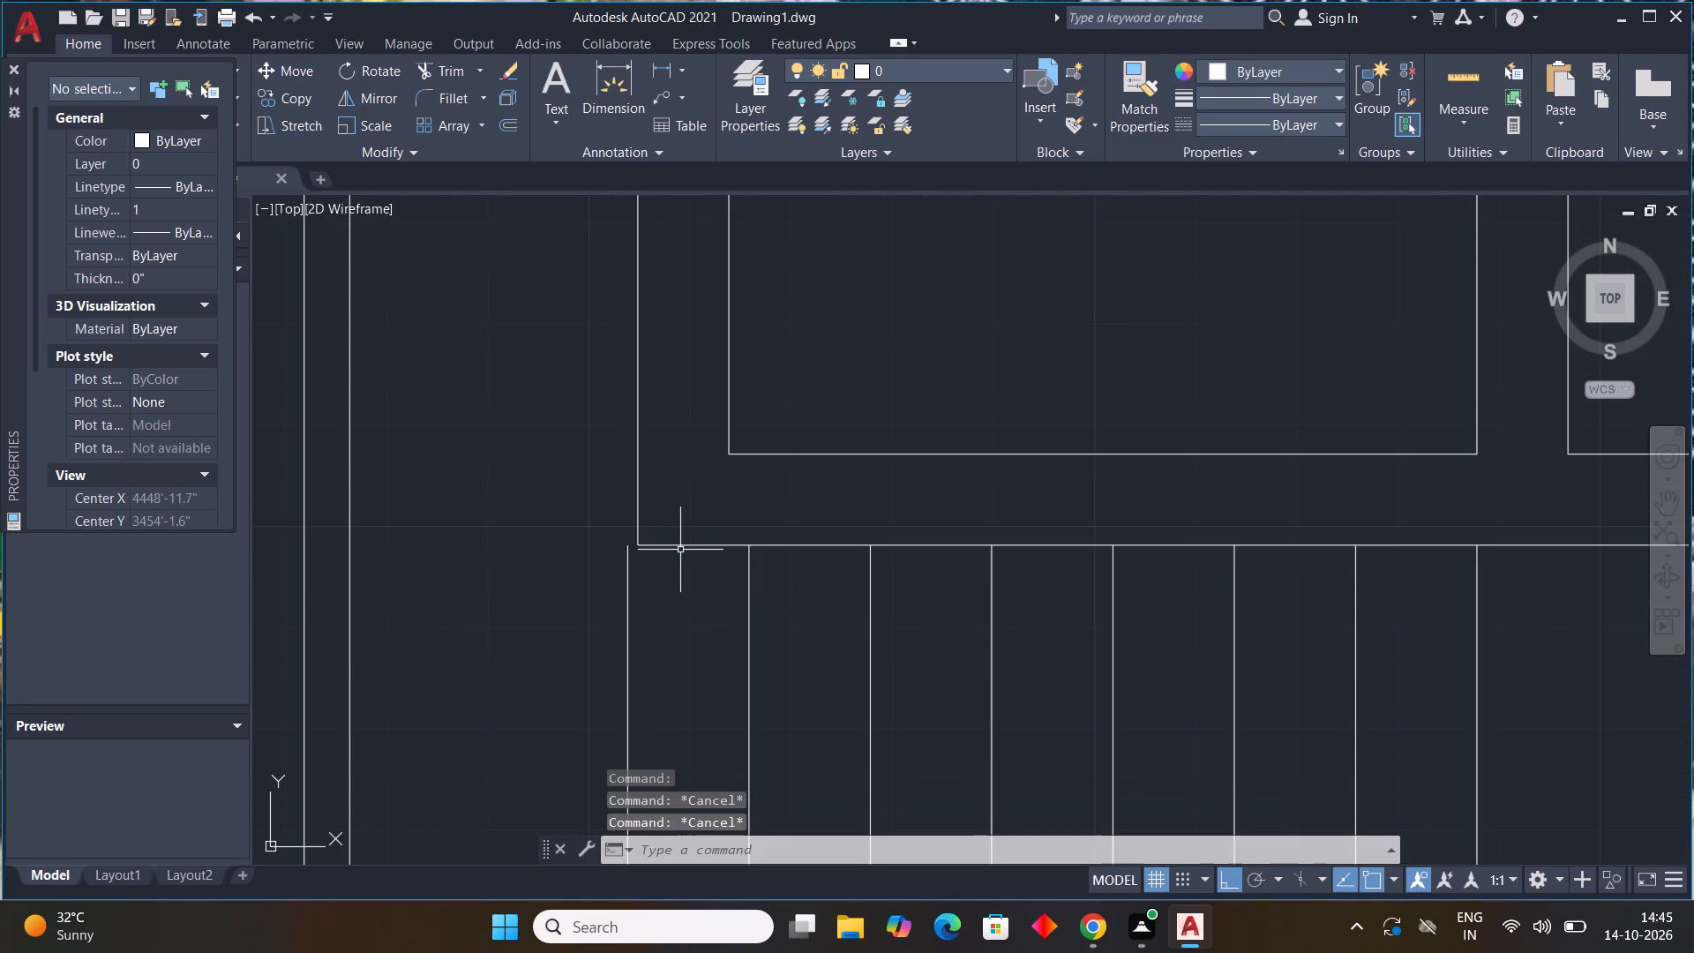
{"action": "key", "text": "Escape"}
{"action": "key", "text": "l"}
{"action": "key", "text": "space"}
{"action": "scroll", "coordinate": [632, 550], "scroll_direction": "up", "scroll_amount": 3}
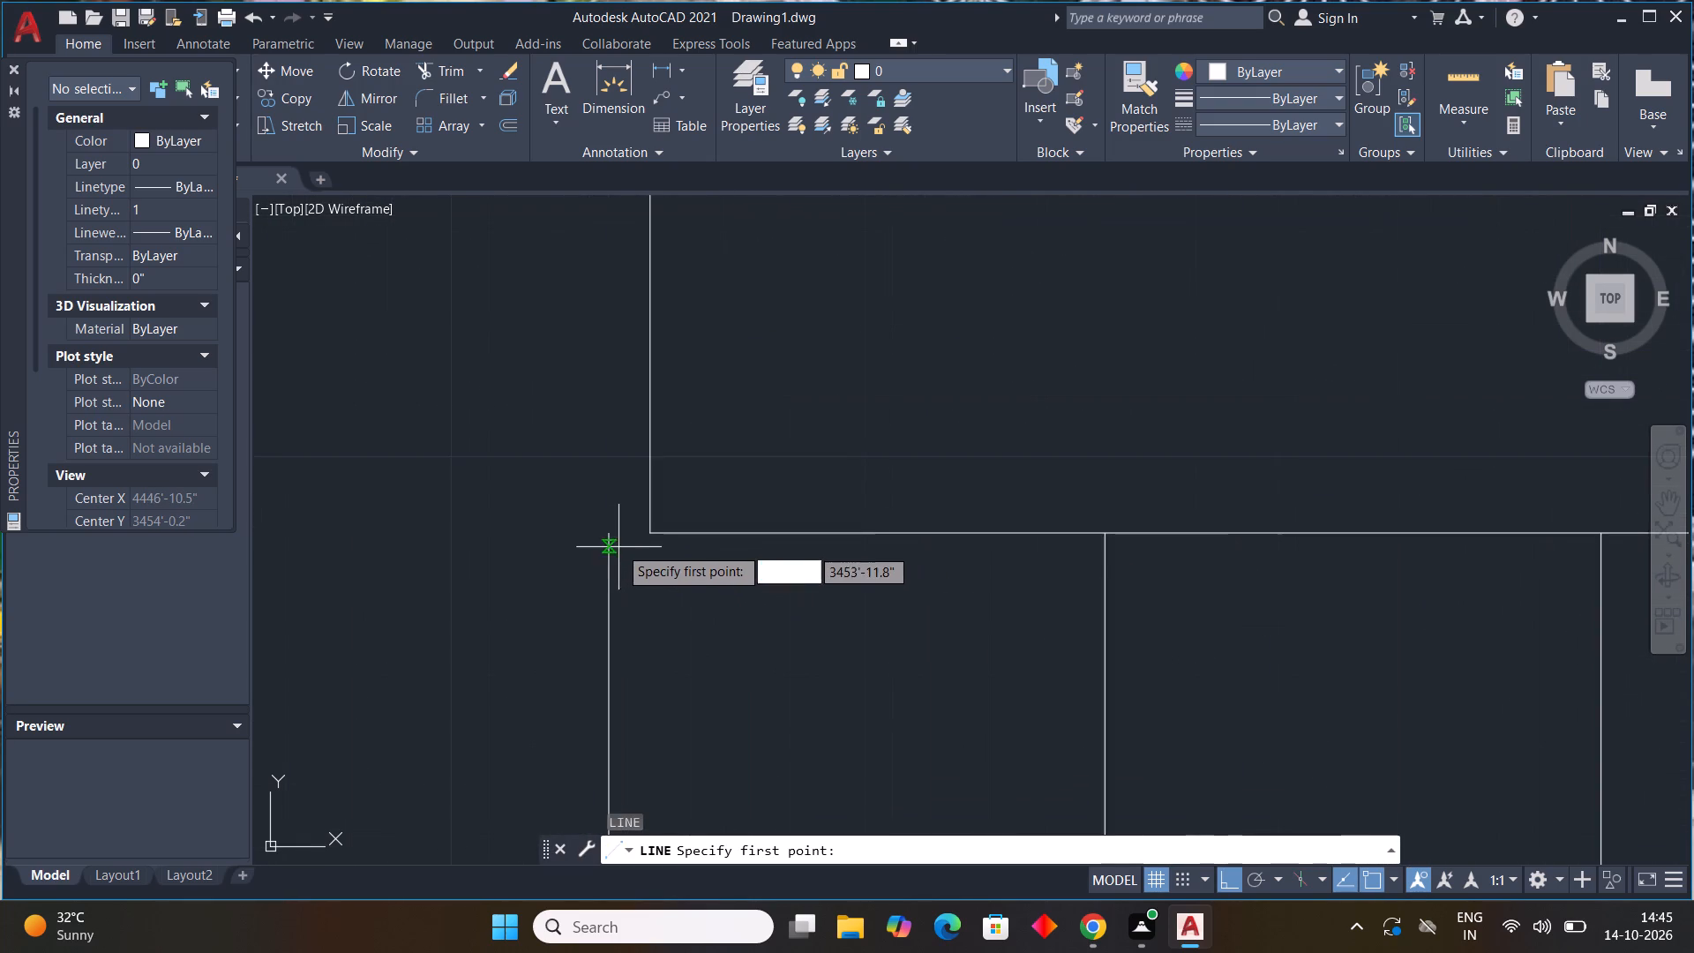
{"action": "left_click", "coordinate": [610, 540]}
{"action": "left_click", "coordinate": [656, 530]}
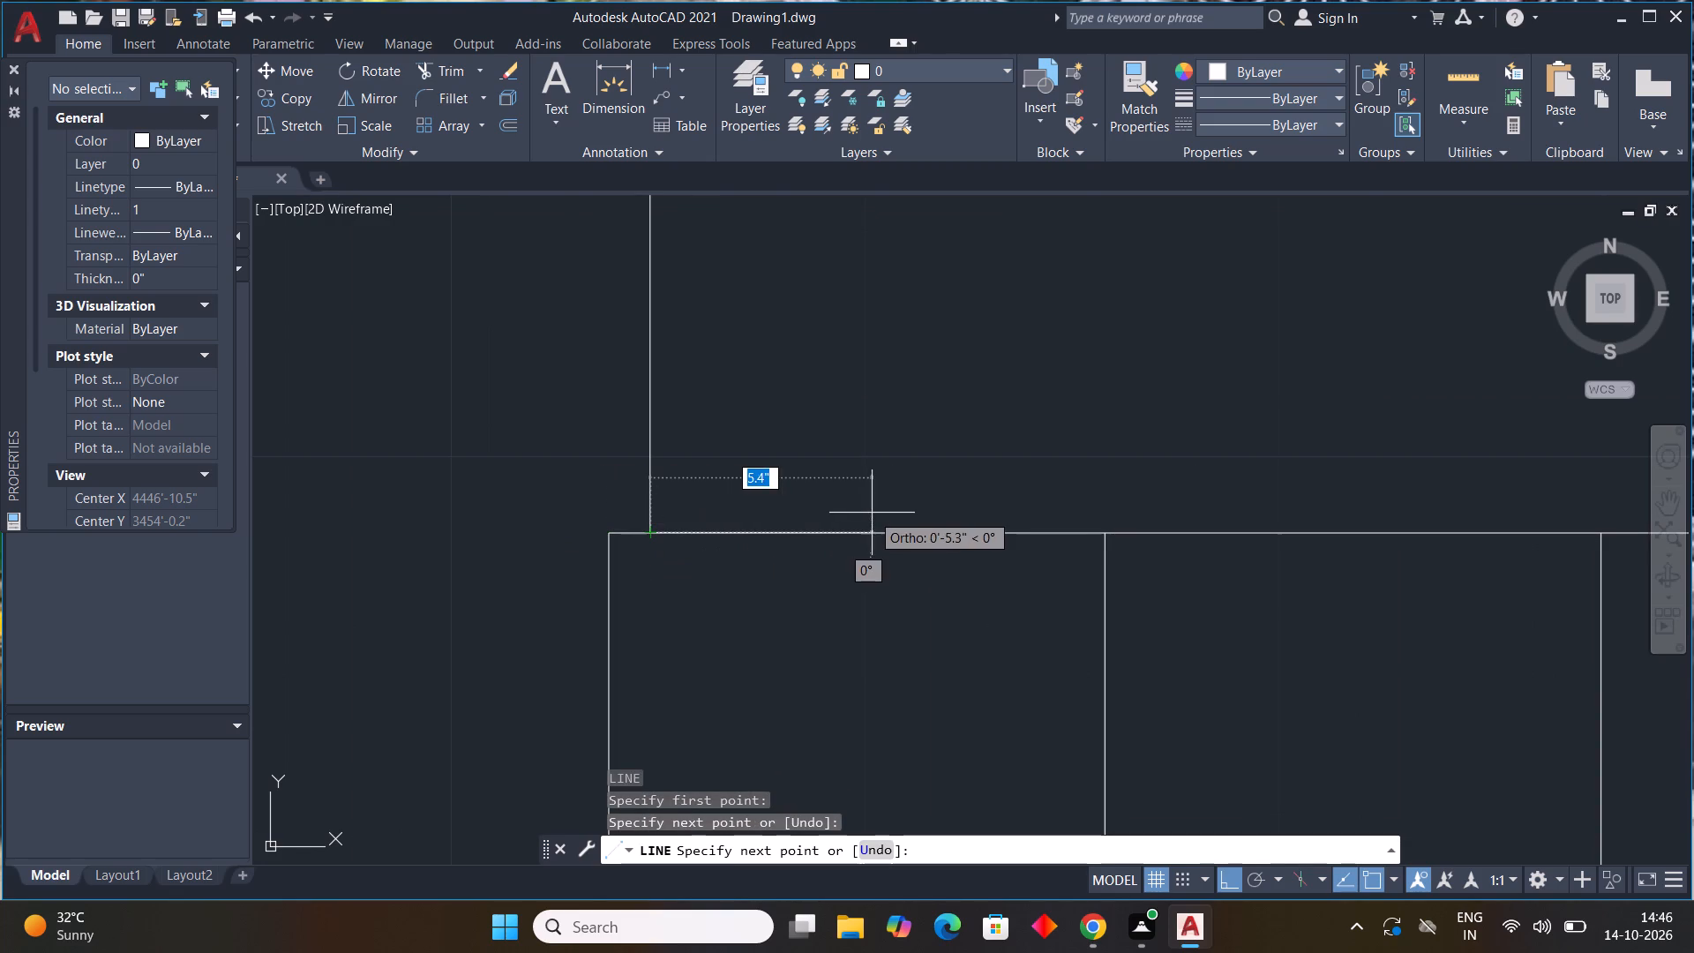
{"action": "key", "text": "Escape"}
Draw a short line joining the corner of the stair bay's lower wall to the leftmost tread line's bottom end.
{"action": "scroll", "coordinate": [873, 530], "scroll_direction": "down", "scroll_amount": 3}
{"action": "middle_click_drag", "start_coordinate": [858, 702], "coordinate": [863, 367]}
{"action": "scroll", "coordinate": [864, 409], "scroll_direction": "down", "scroll_amount": 3}
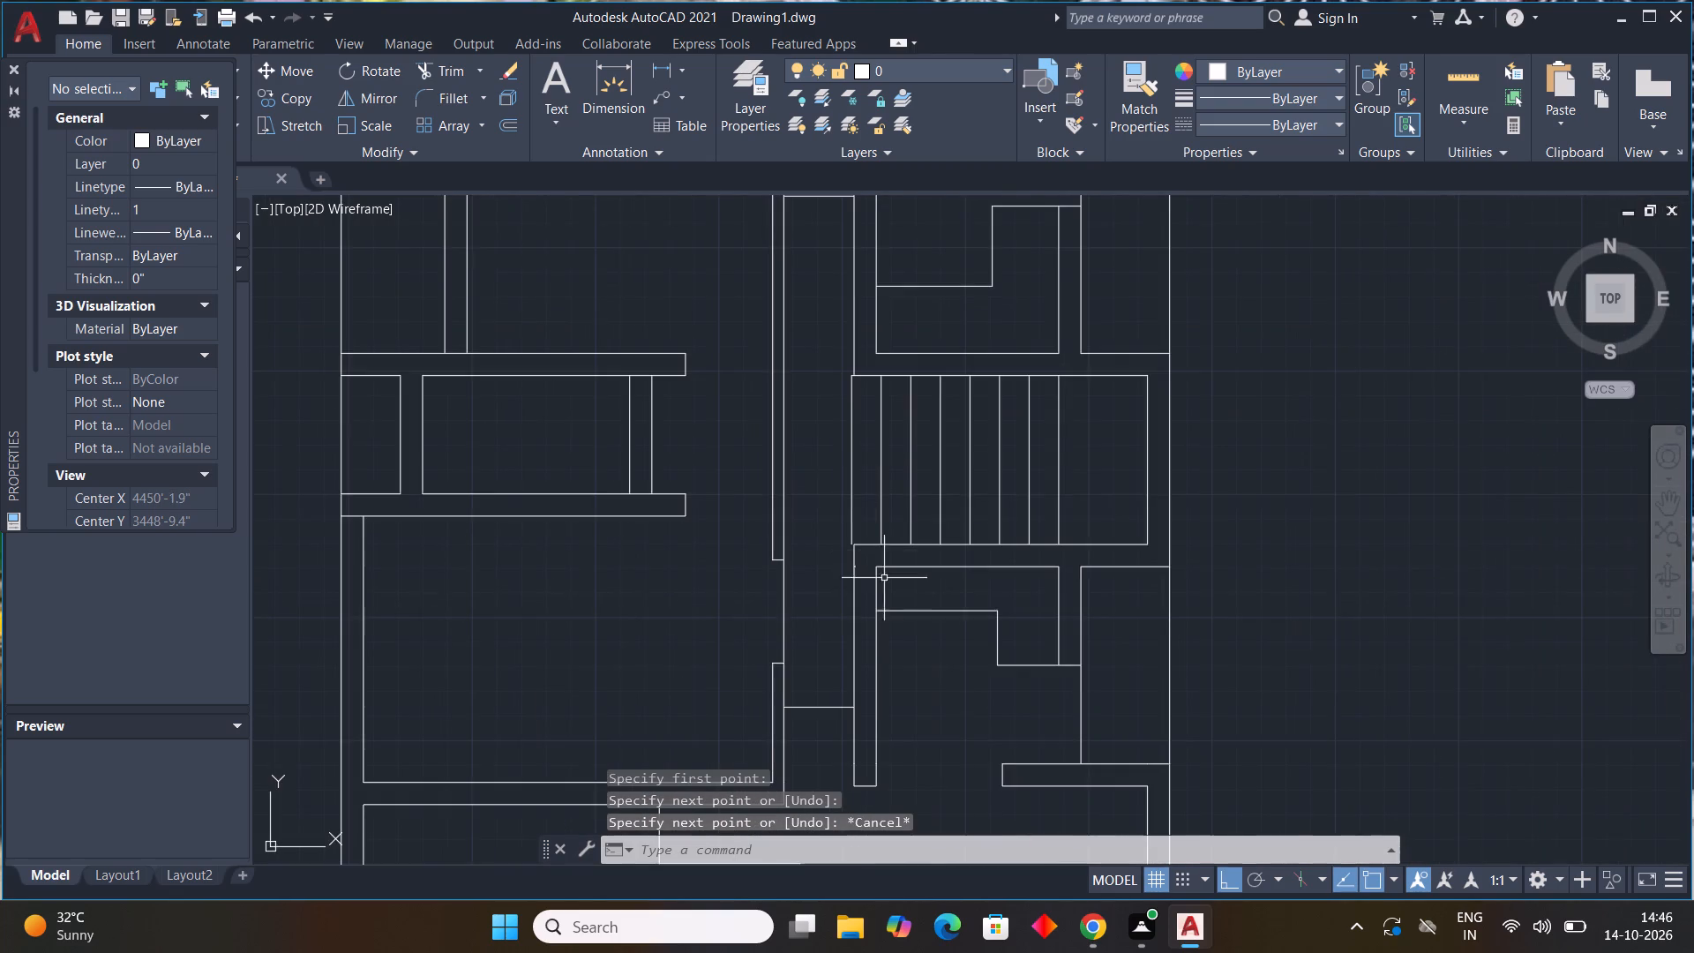
{"action": "scroll", "coordinate": [868, 561], "scroll_direction": "up", "scroll_amount": 4}
{"action": "type", "text": "l"}
{"action": "key", "text": "space"}
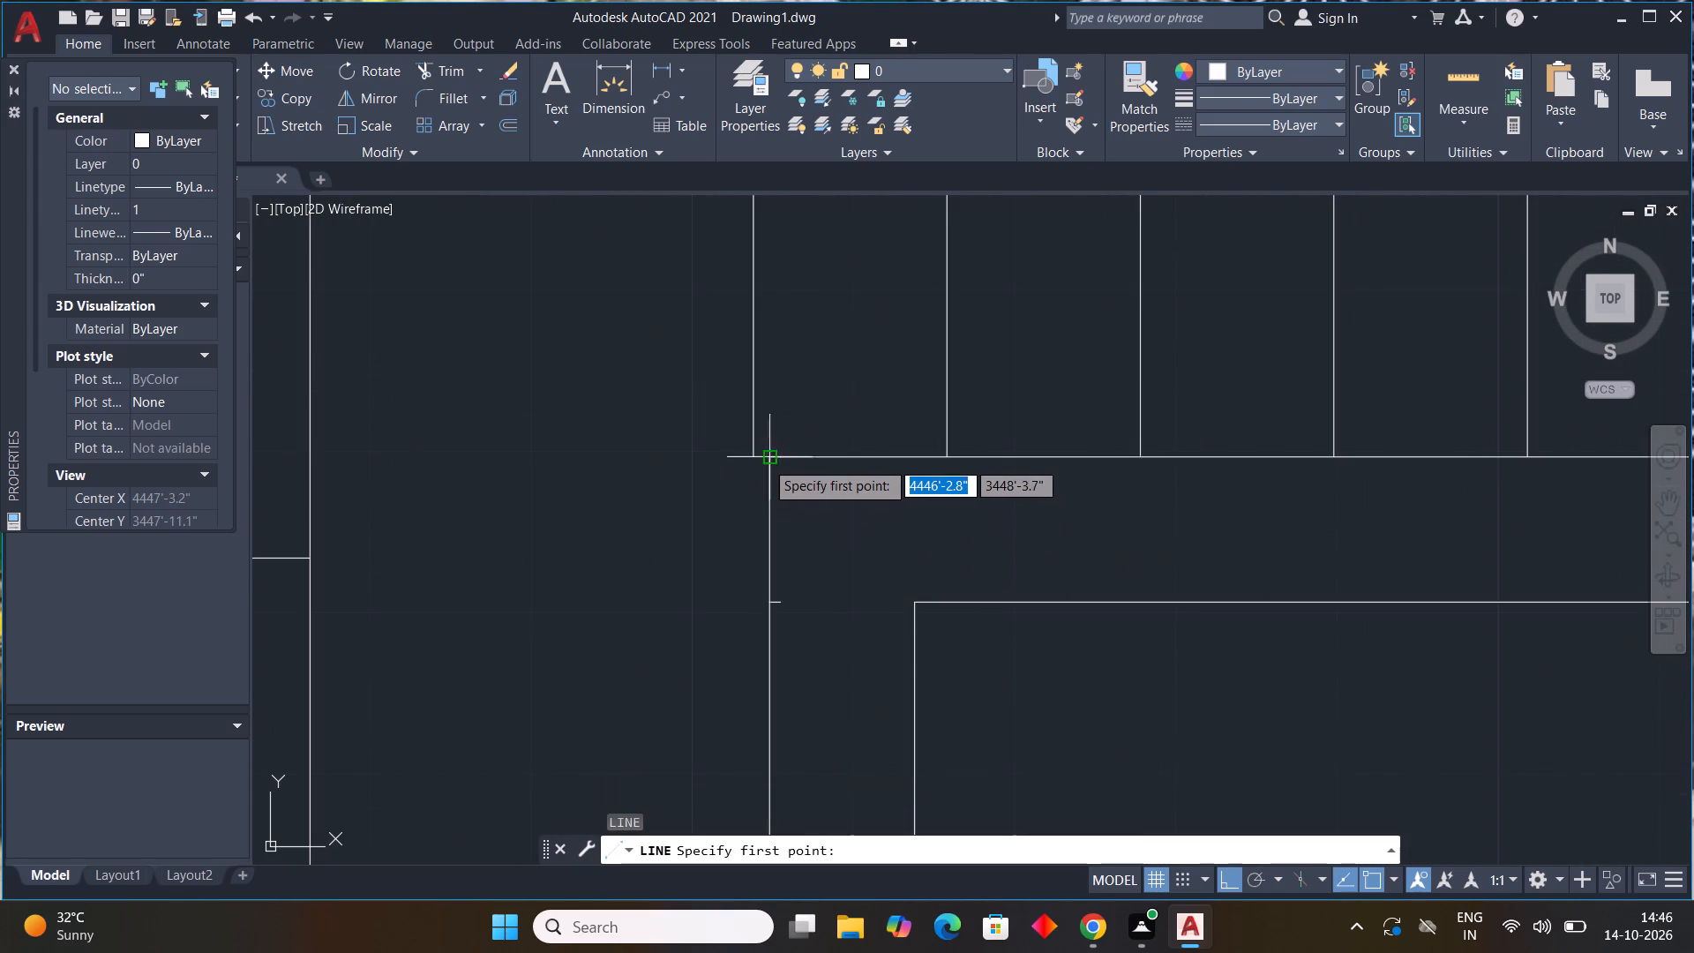
{"action": "scroll", "coordinate": [765, 459], "scroll_direction": "up", "scroll_amount": 3}
{"action": "left_click", "coordinate": [776, 448]}
{"action": "left_click", "coordinate": [714, 451]}
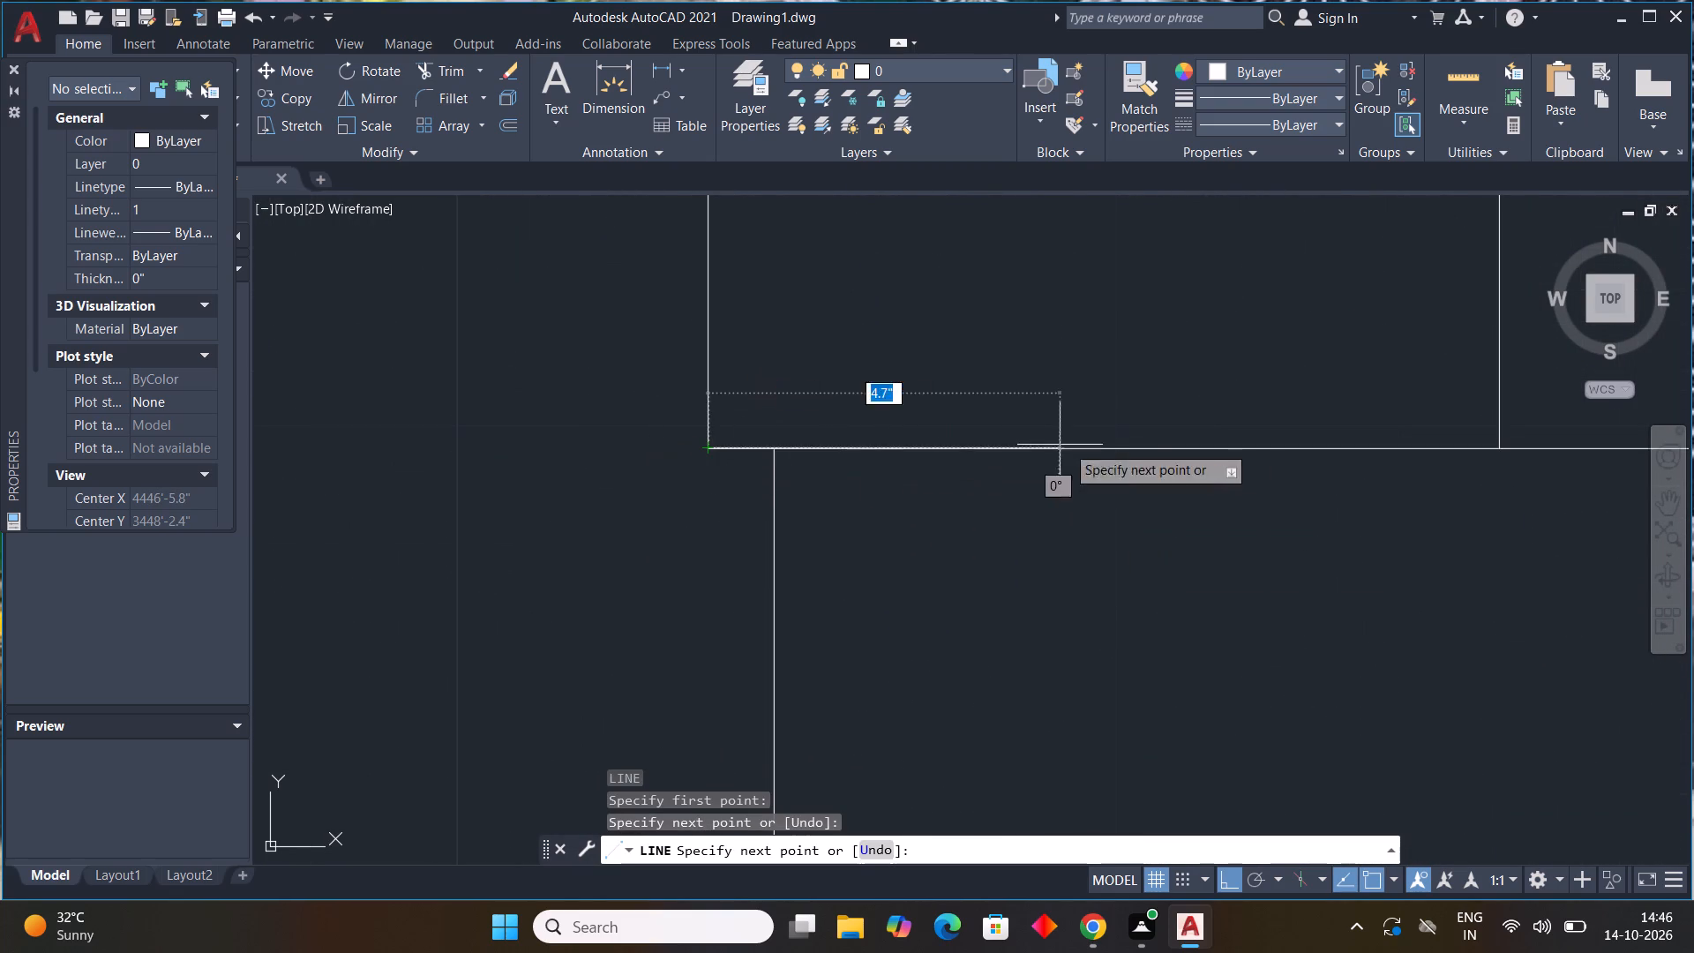
{"action": "key", "text": "Escape"}
Delete the tiny stray line on the left vertical wall just below the stair bay's lower left corner.
{"action": "scroll", "coordinate": [1164, 475], "scroll_direction": "down", "scroll_amount": 3}
{"action": "scroll", "coordinate": [1087, 622], "scroll_direction": "up", "scroll_amount": 3}
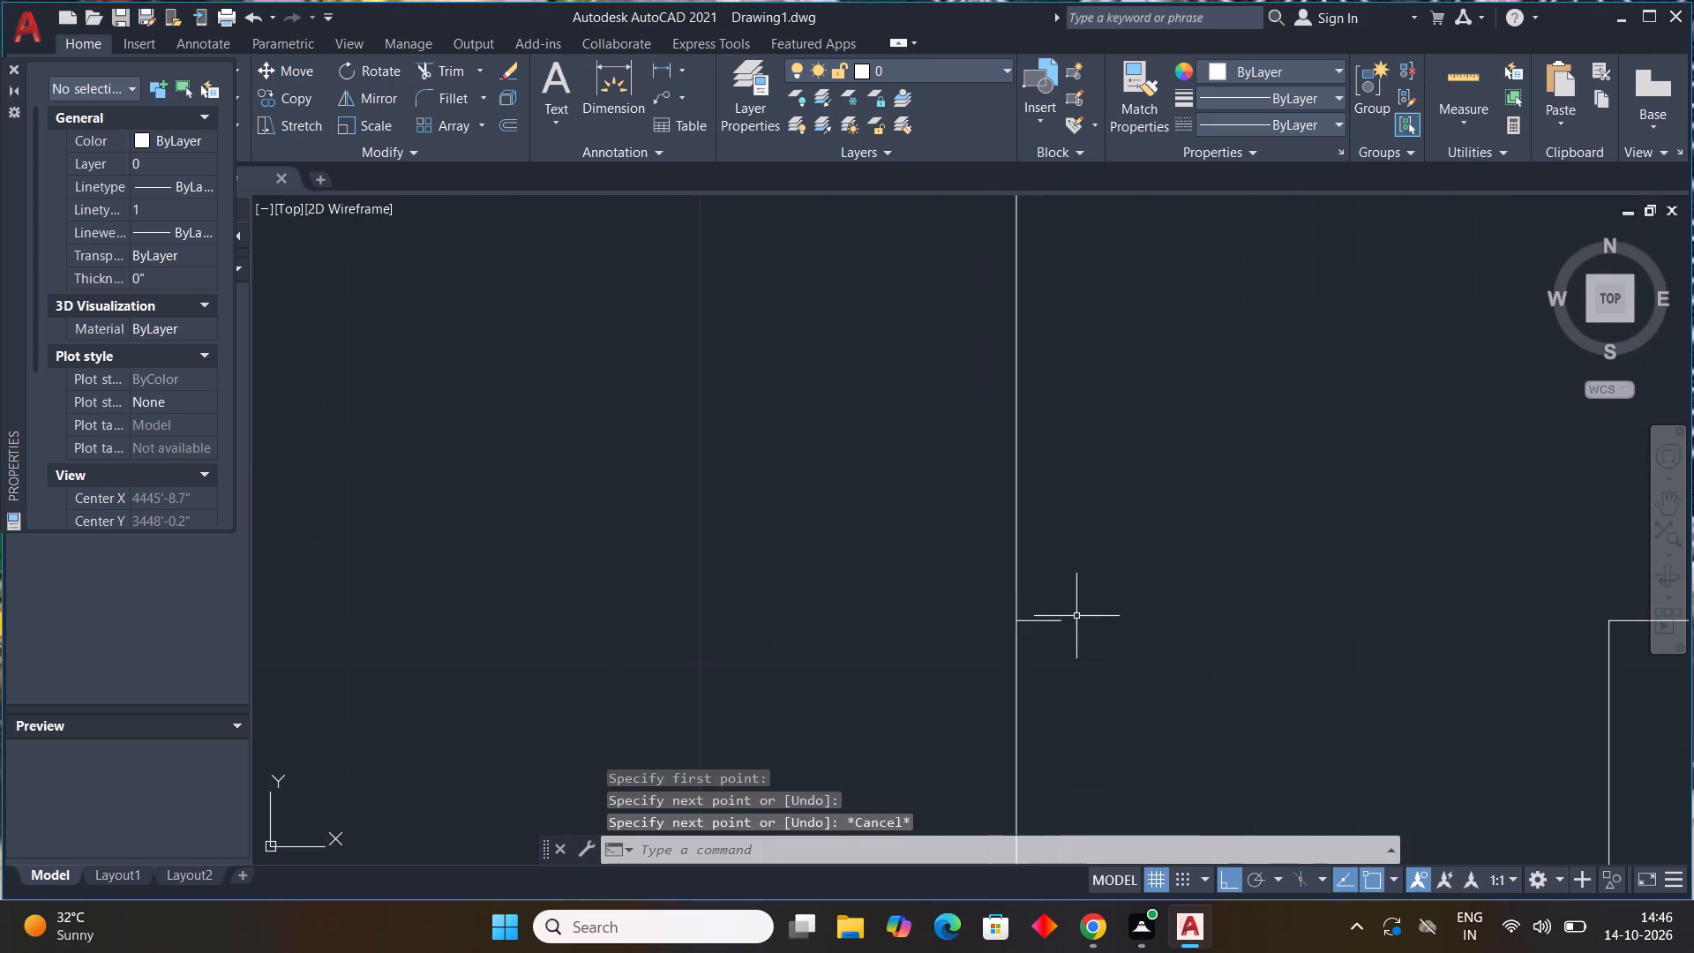
{"action": "left_click", "coordinate": [1052, 622]}
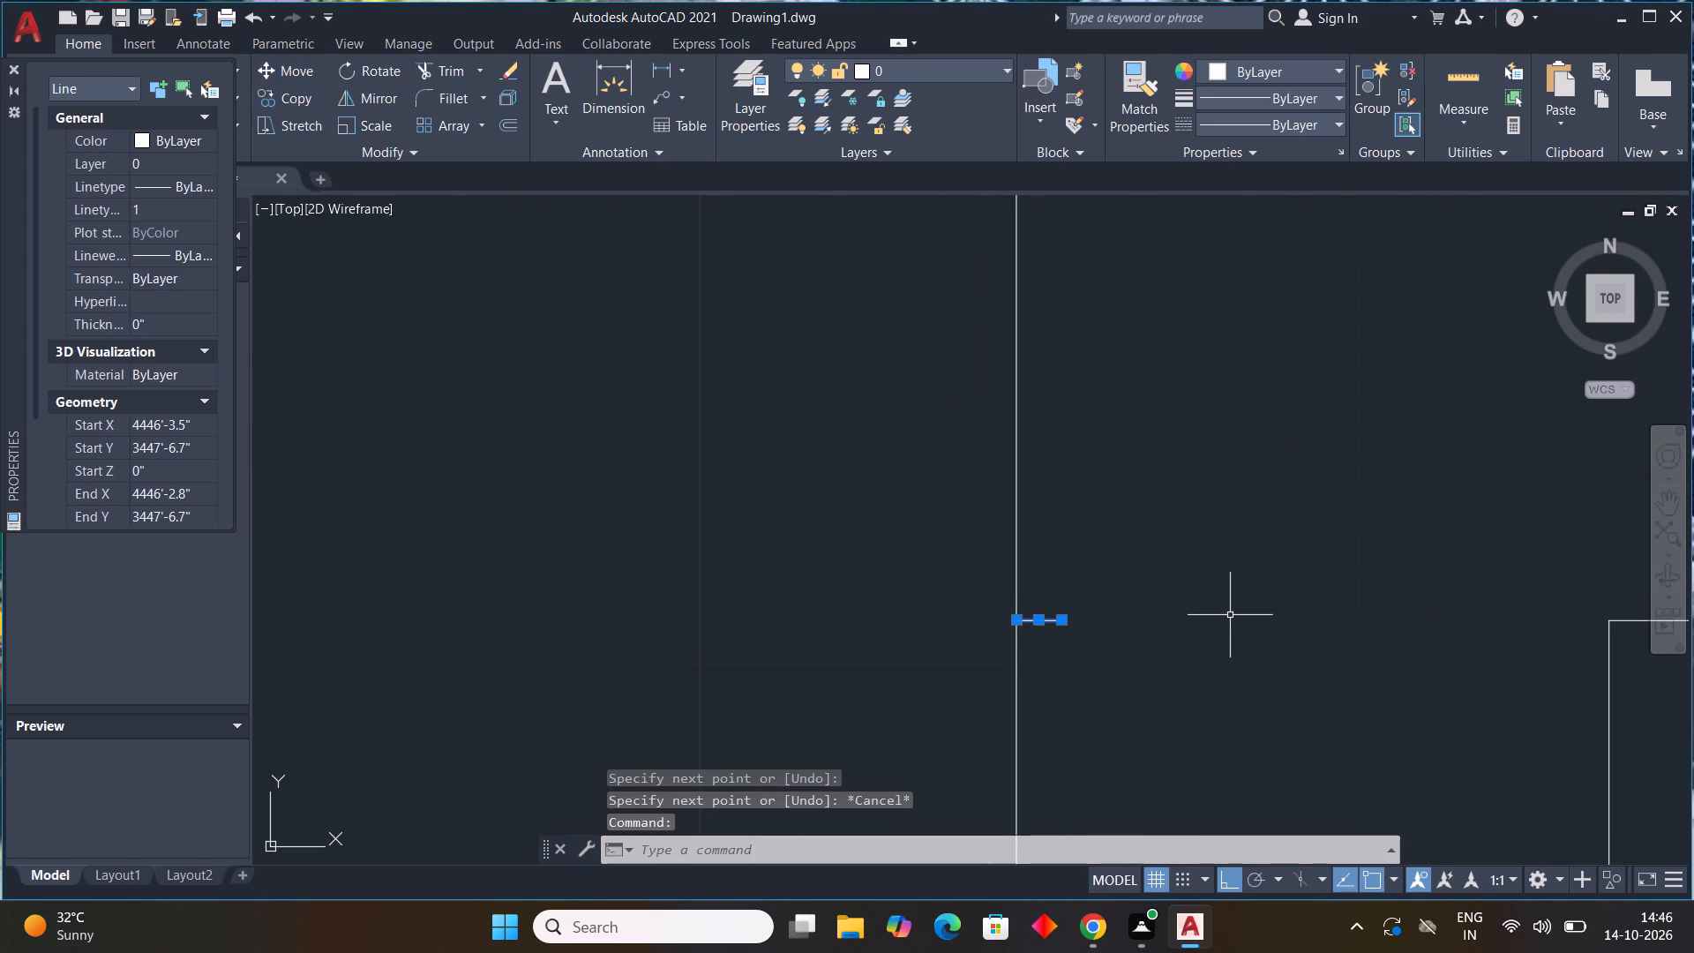
{"action": "key", "text": "Delete"}
Draw a horizontal centre line across the stair treads from the landing line's midpoint to the leftmost tread line.
{"action": "scroll", "coordinate": [1233, 613], "scroll_direction": "down", "scroll_amount": 12}
{"action": "middle_click_drag", "start_coordinate": [1381, 629], "coordinate": [1359, 627]}
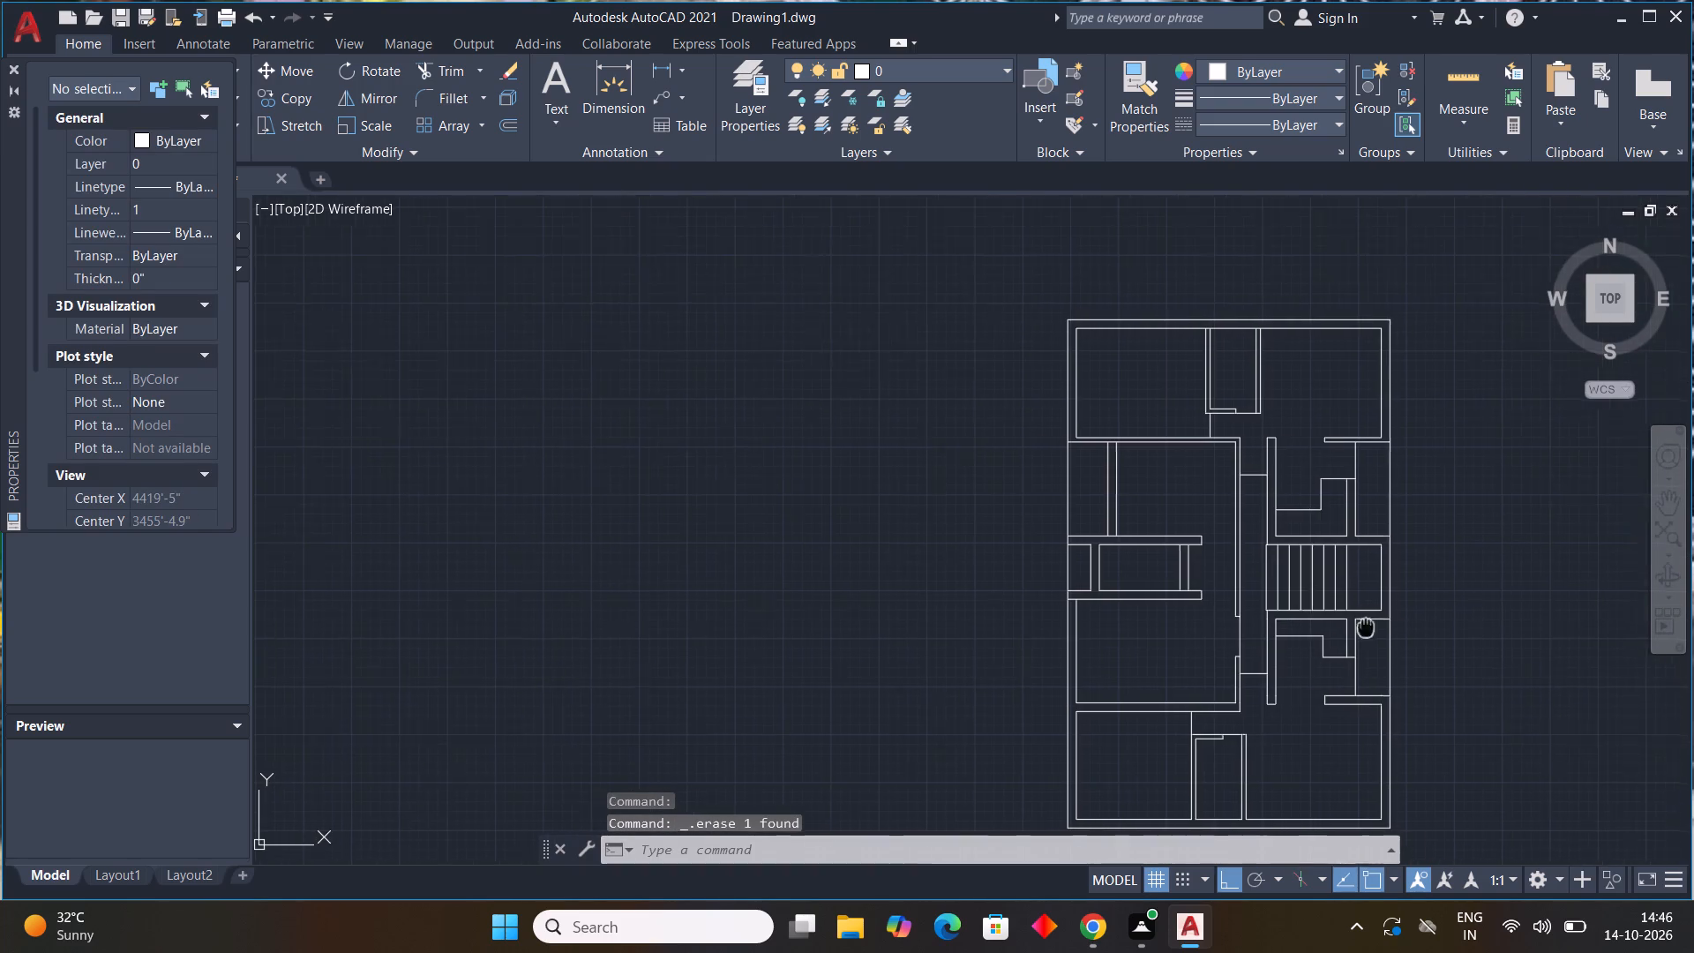
{"action": "middle_click_drag", "start_coordinate": [1359, 627], "coordinate": [1139, 625]}
{"action": "type", "text": "l"}
{"action": "key", "text": "space"}
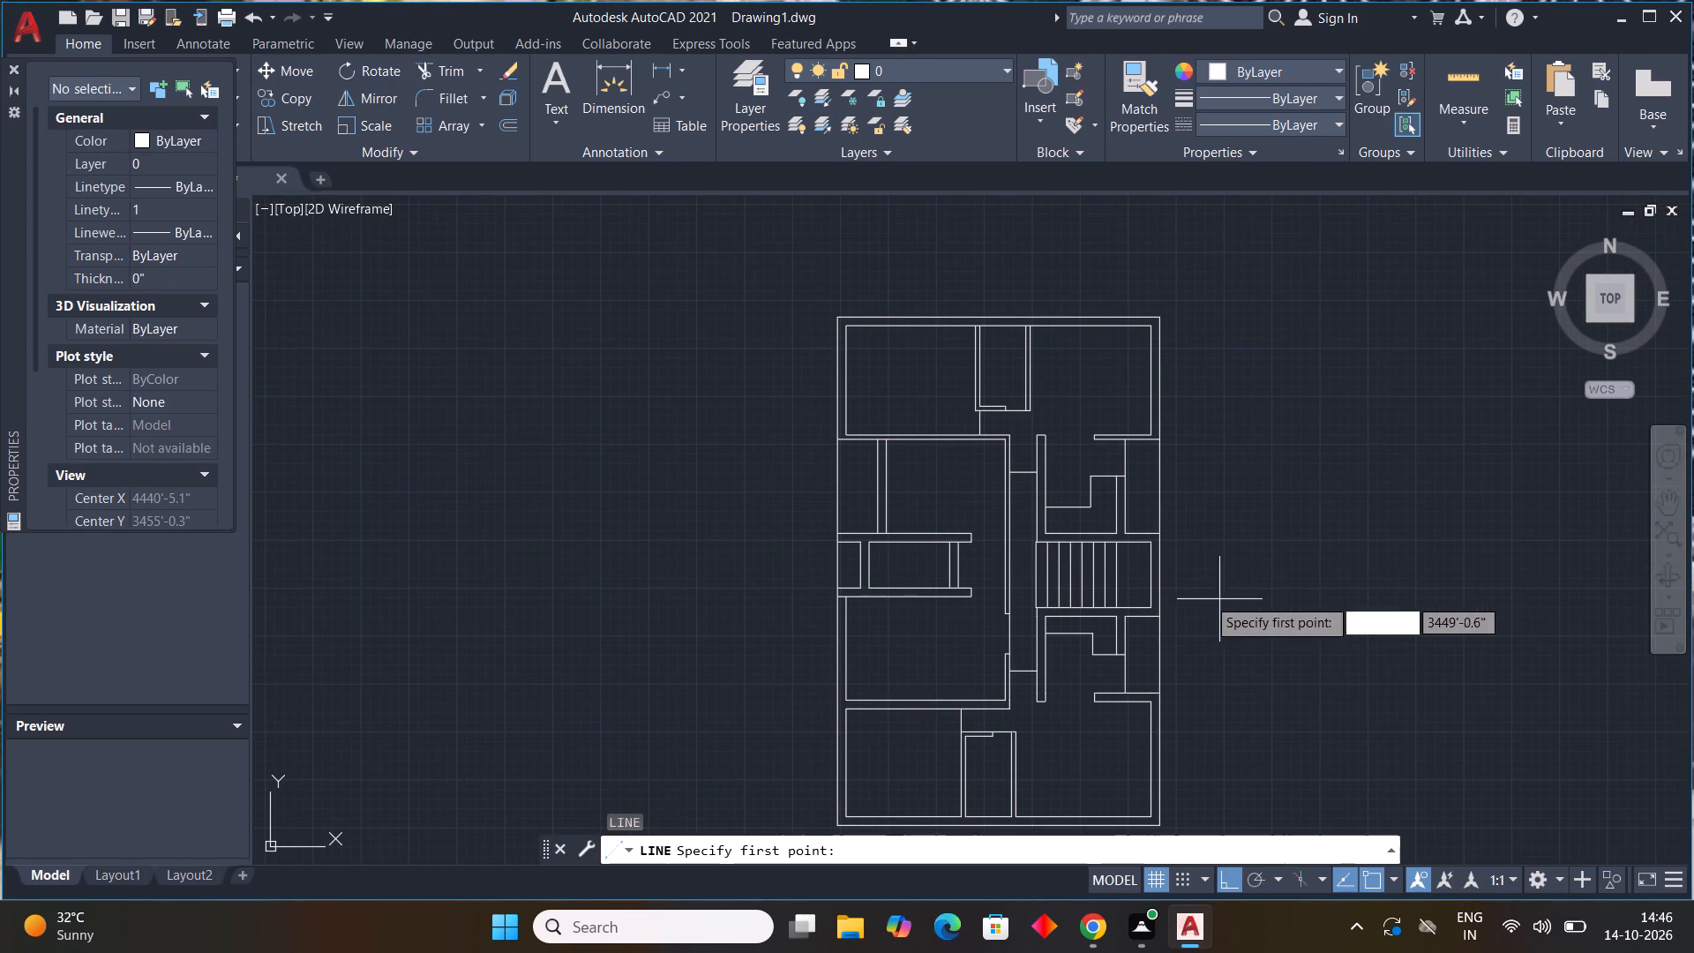
{"action": "scroll", "coordinate": [1113, 585], "scroll_direction": "up", "scroll_amount": 4}
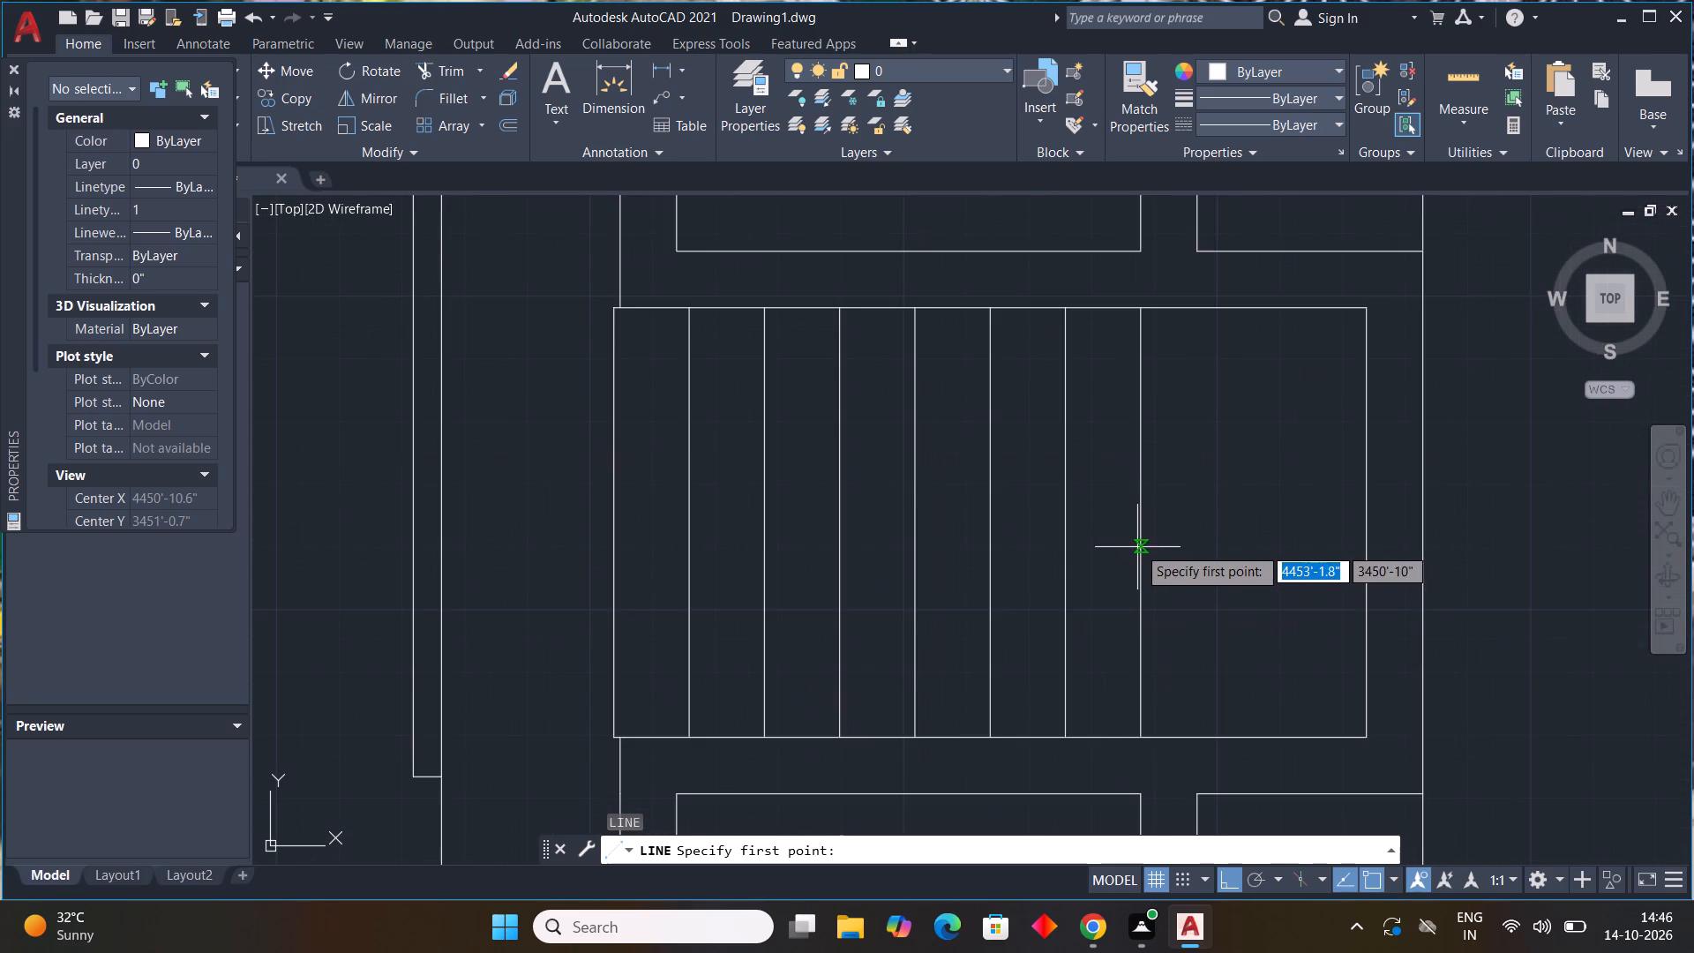
{"action": "left_click", "coordinate": [1140, 526]}
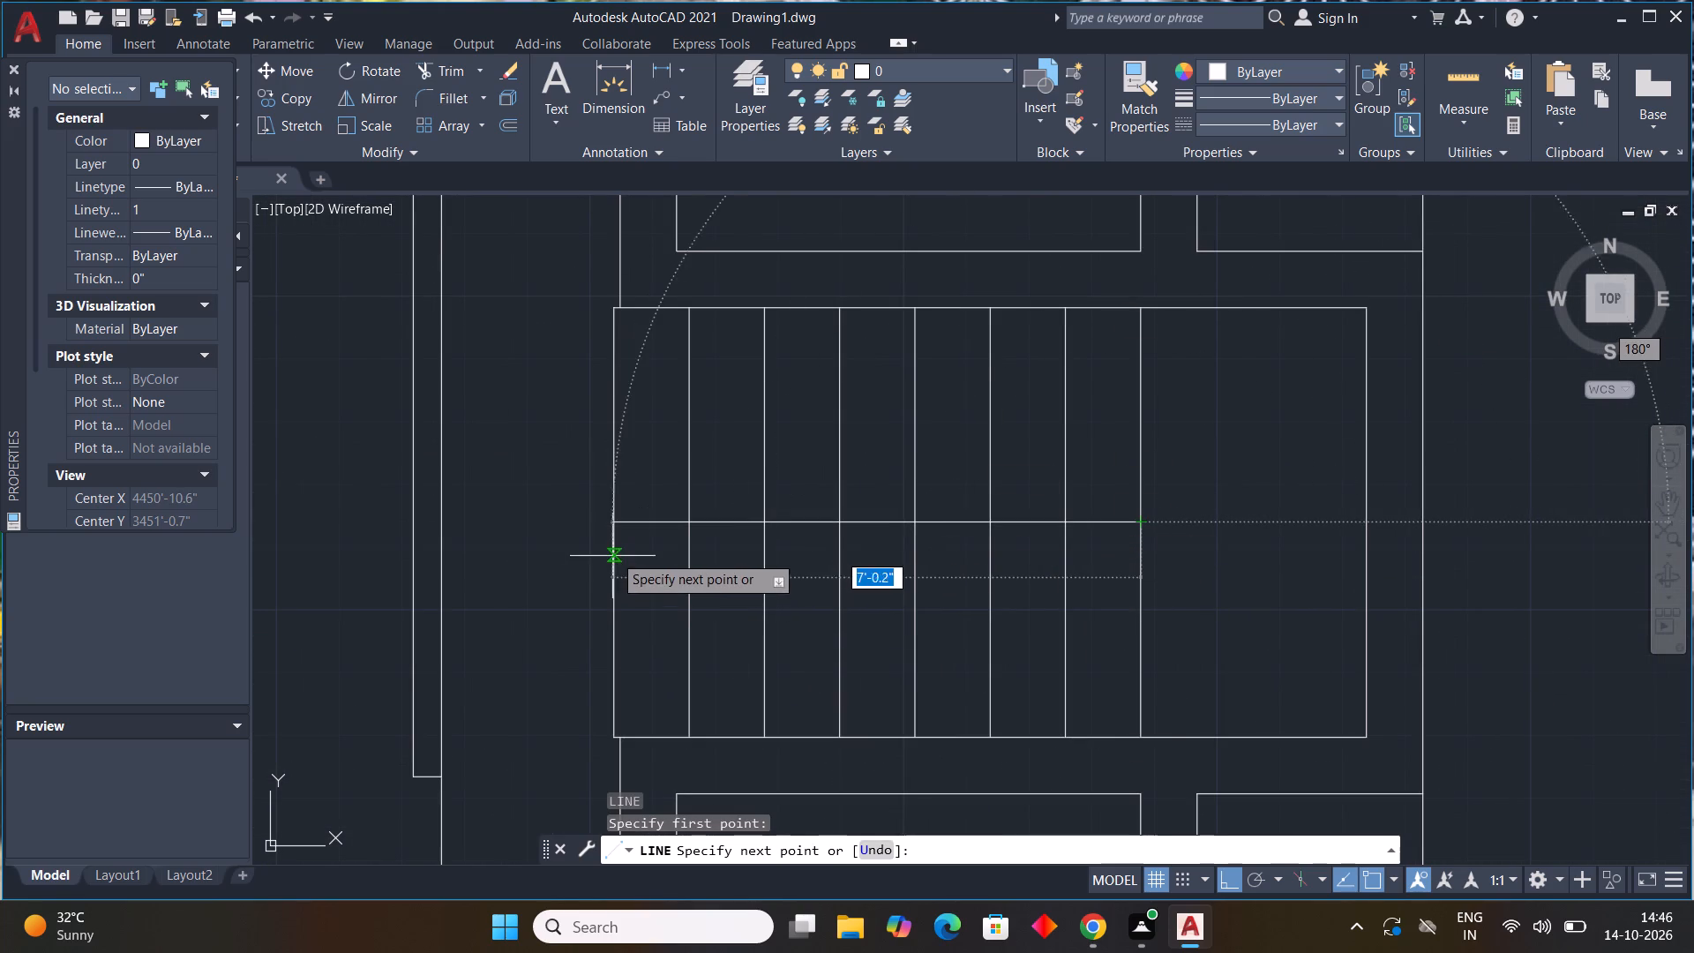
{"action": "left_click", "coordinate": [616, 527]}
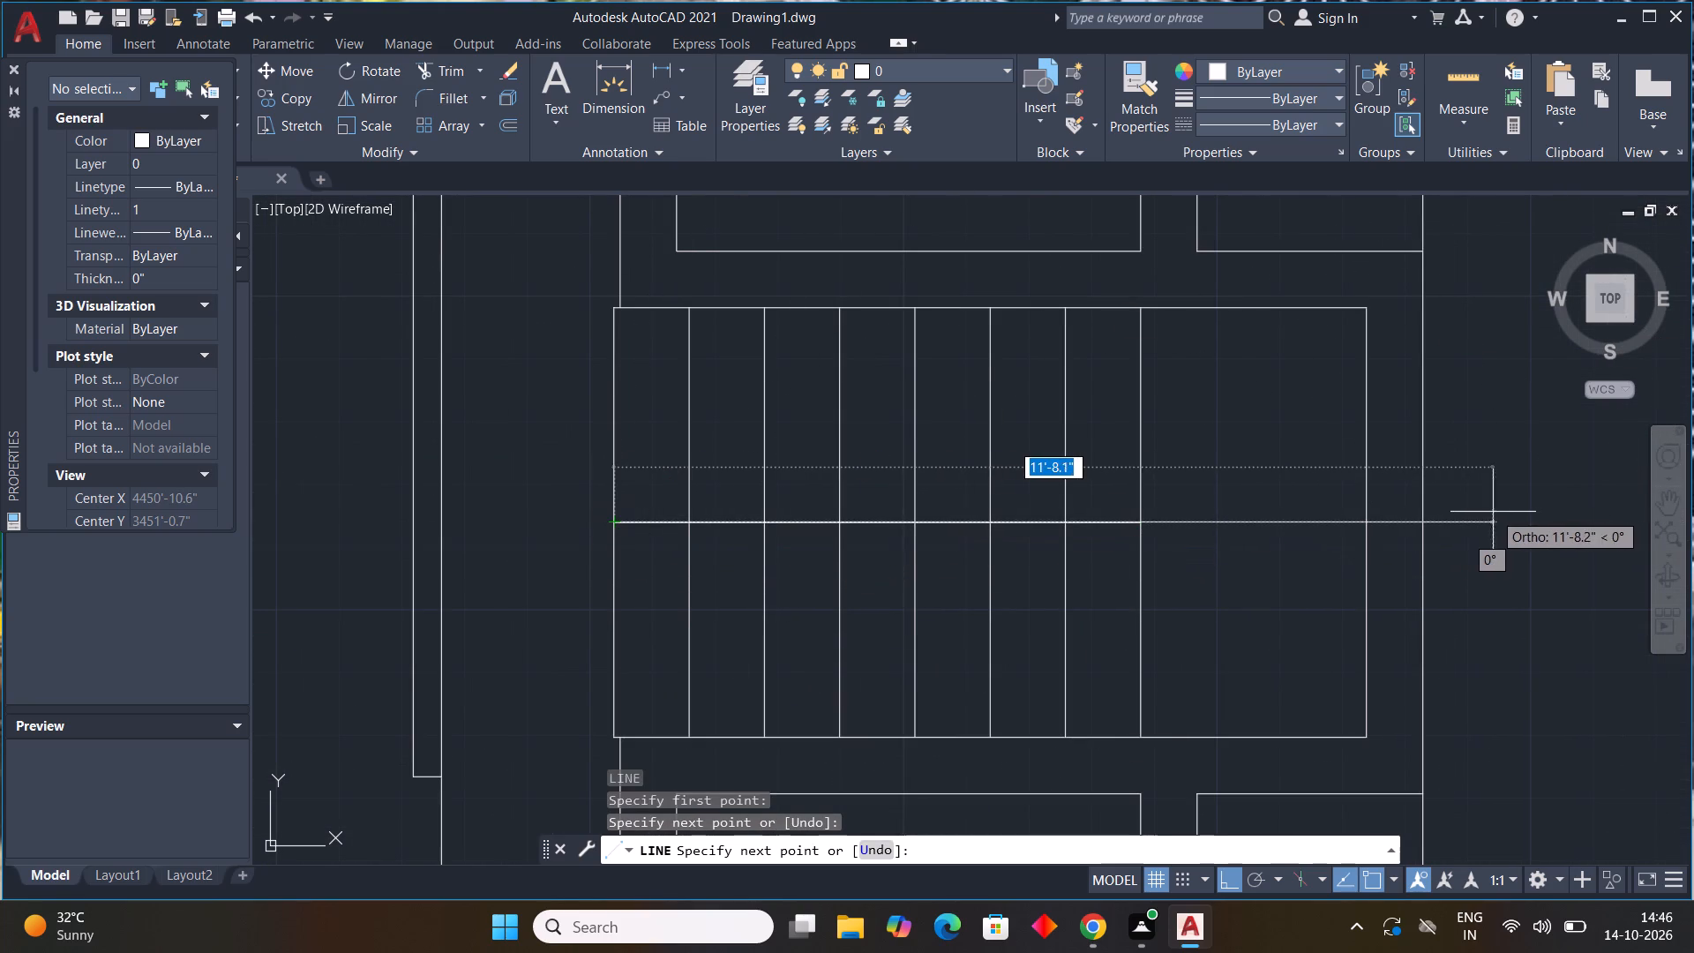
{"action": "key", "text": "Escape"}
{"action": "key", "text": "Escape"}
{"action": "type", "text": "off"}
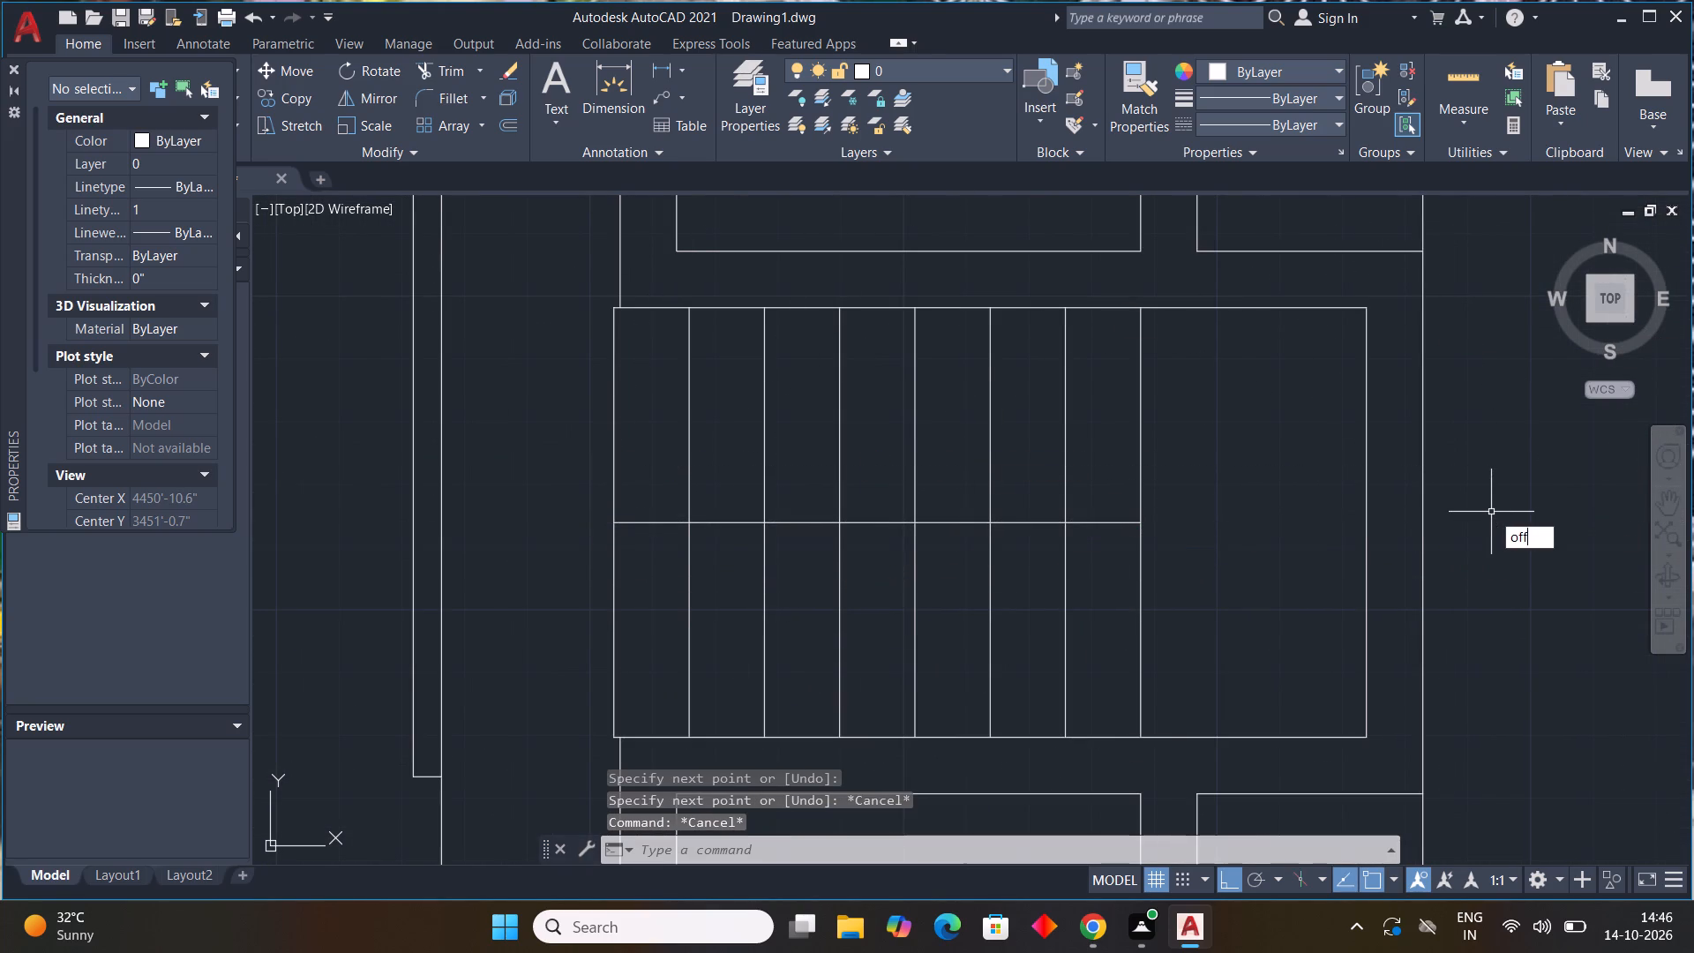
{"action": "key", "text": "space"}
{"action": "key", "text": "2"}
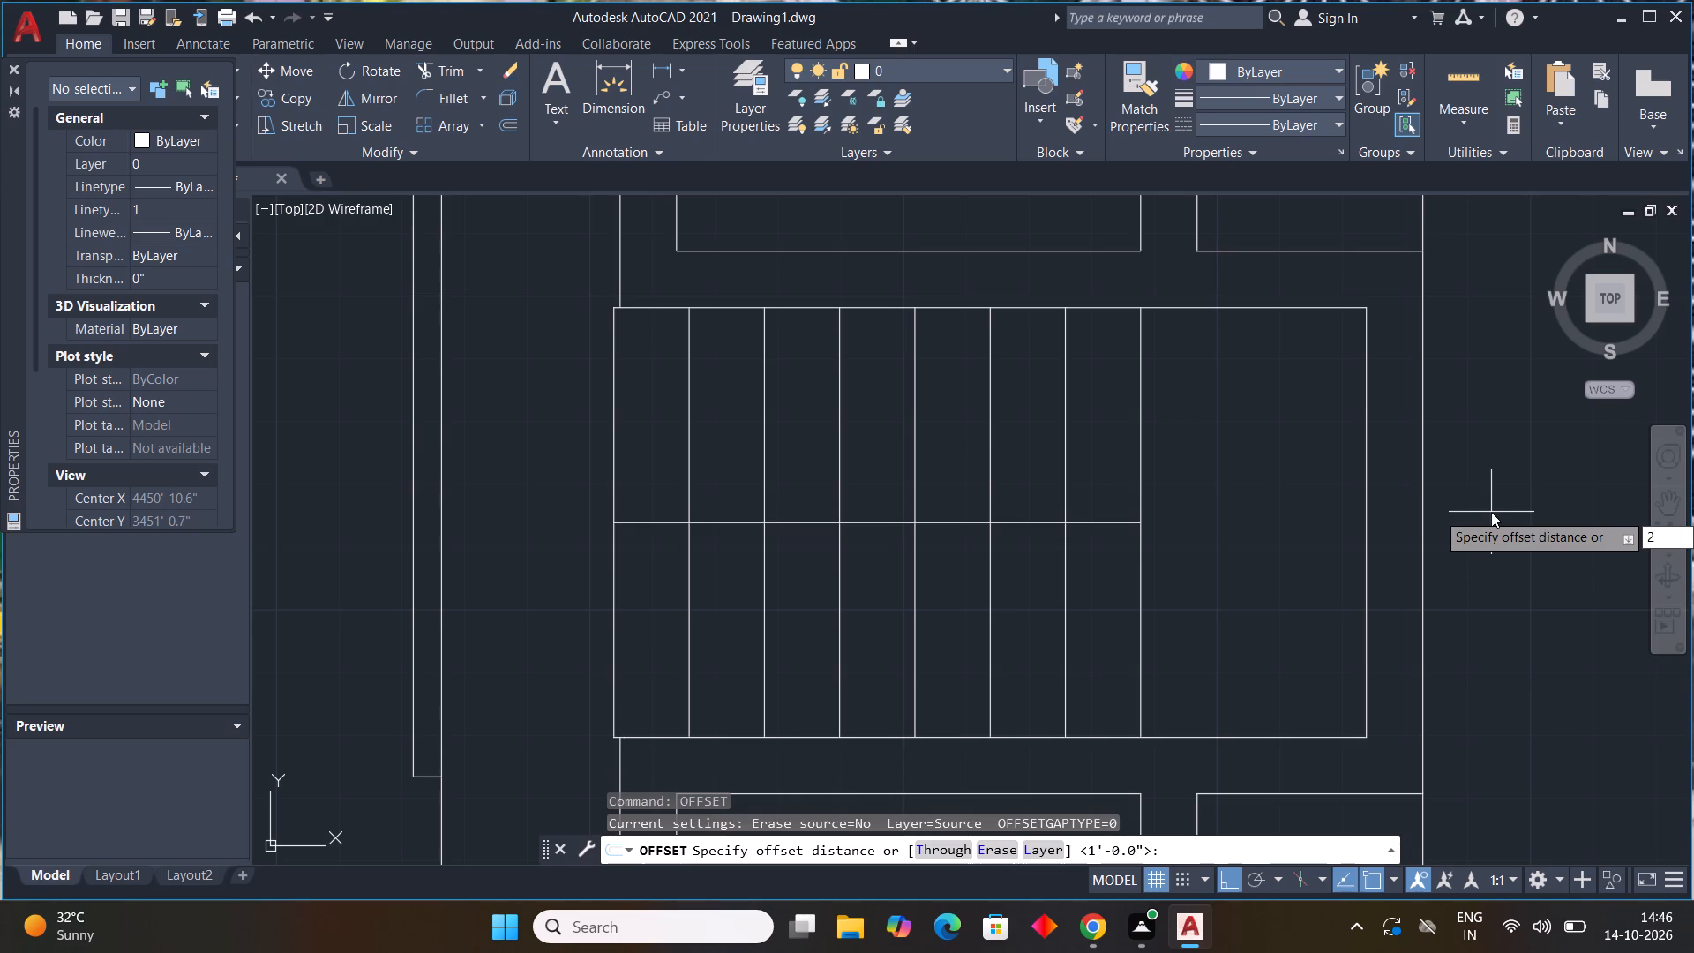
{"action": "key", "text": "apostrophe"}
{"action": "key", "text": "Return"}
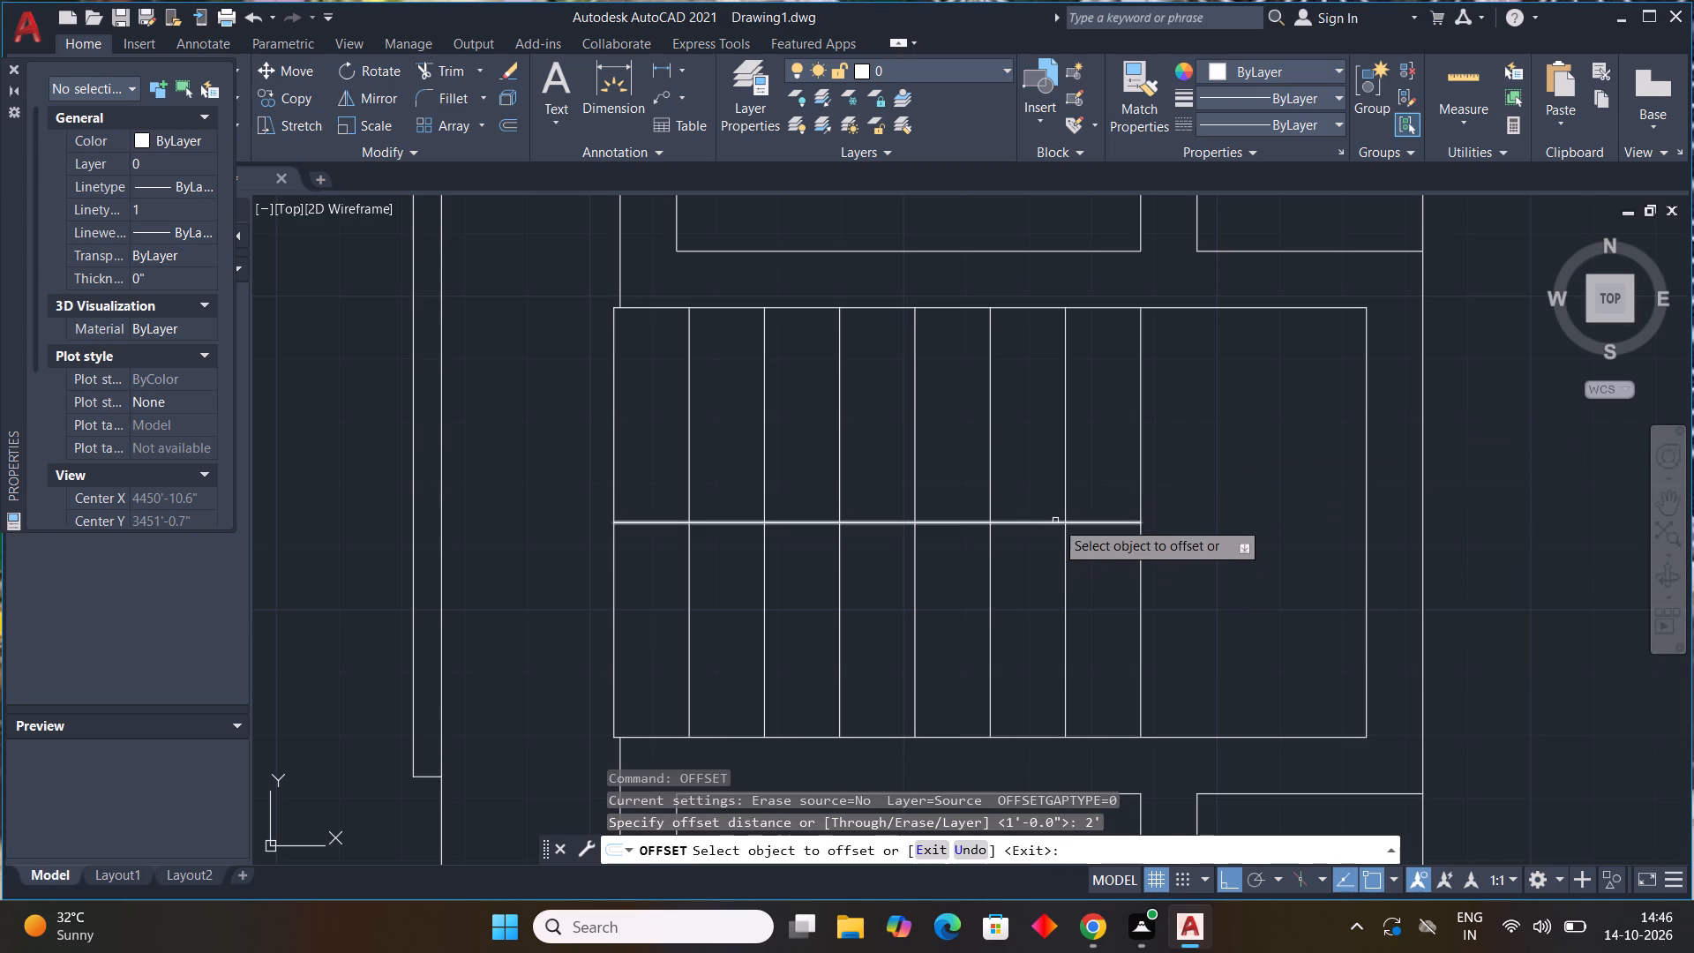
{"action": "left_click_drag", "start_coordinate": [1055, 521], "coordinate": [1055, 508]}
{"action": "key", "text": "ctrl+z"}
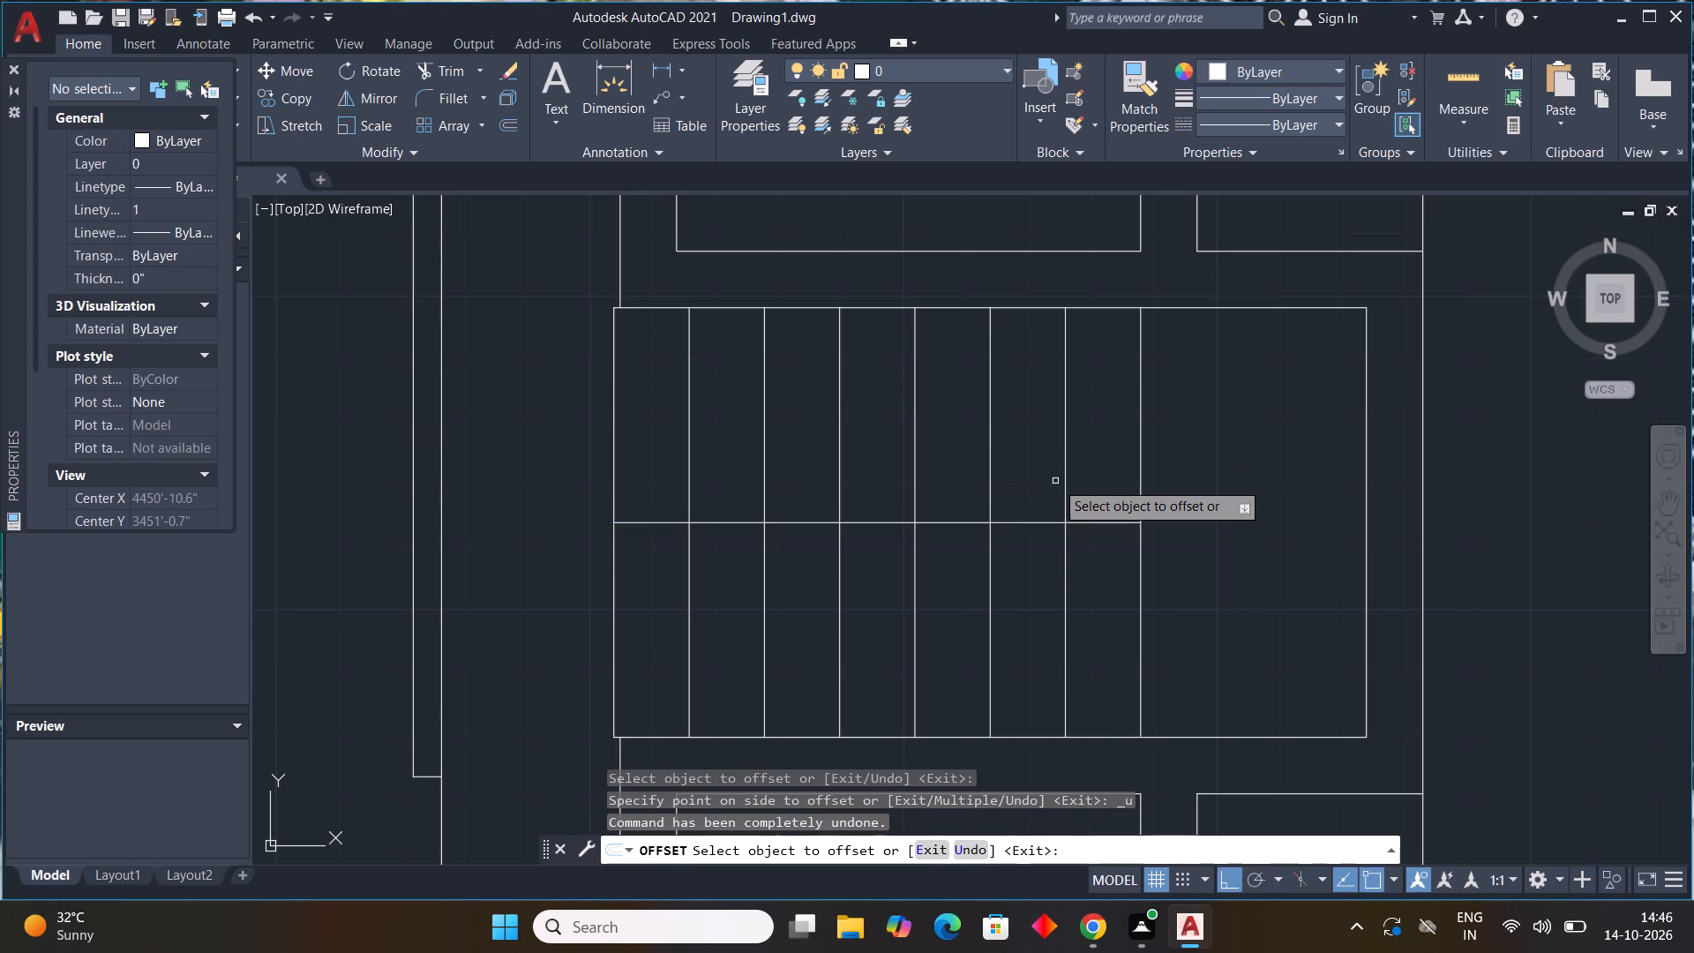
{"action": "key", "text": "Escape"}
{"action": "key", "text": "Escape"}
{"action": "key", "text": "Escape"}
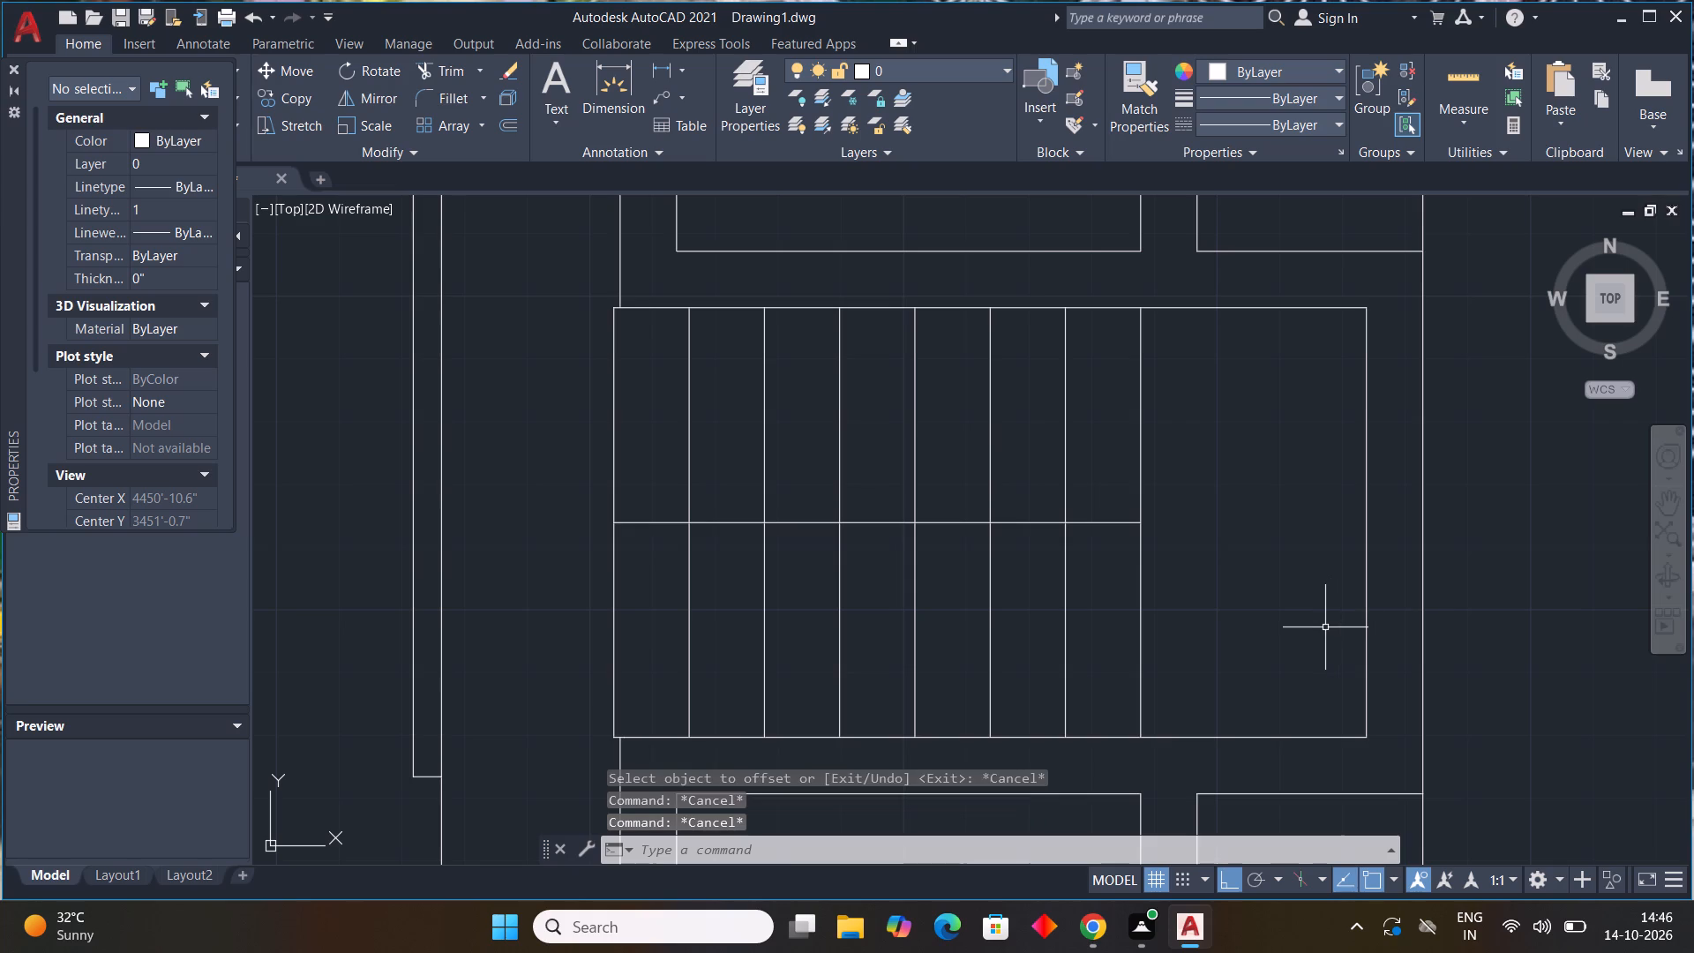
Offset the stair's horizontal centre line 2" upward and 2" downward.
{"action": "key", "text": "space"}
{"action": "type", "text": "2\""}
{"action": "key", "text": "Return"}
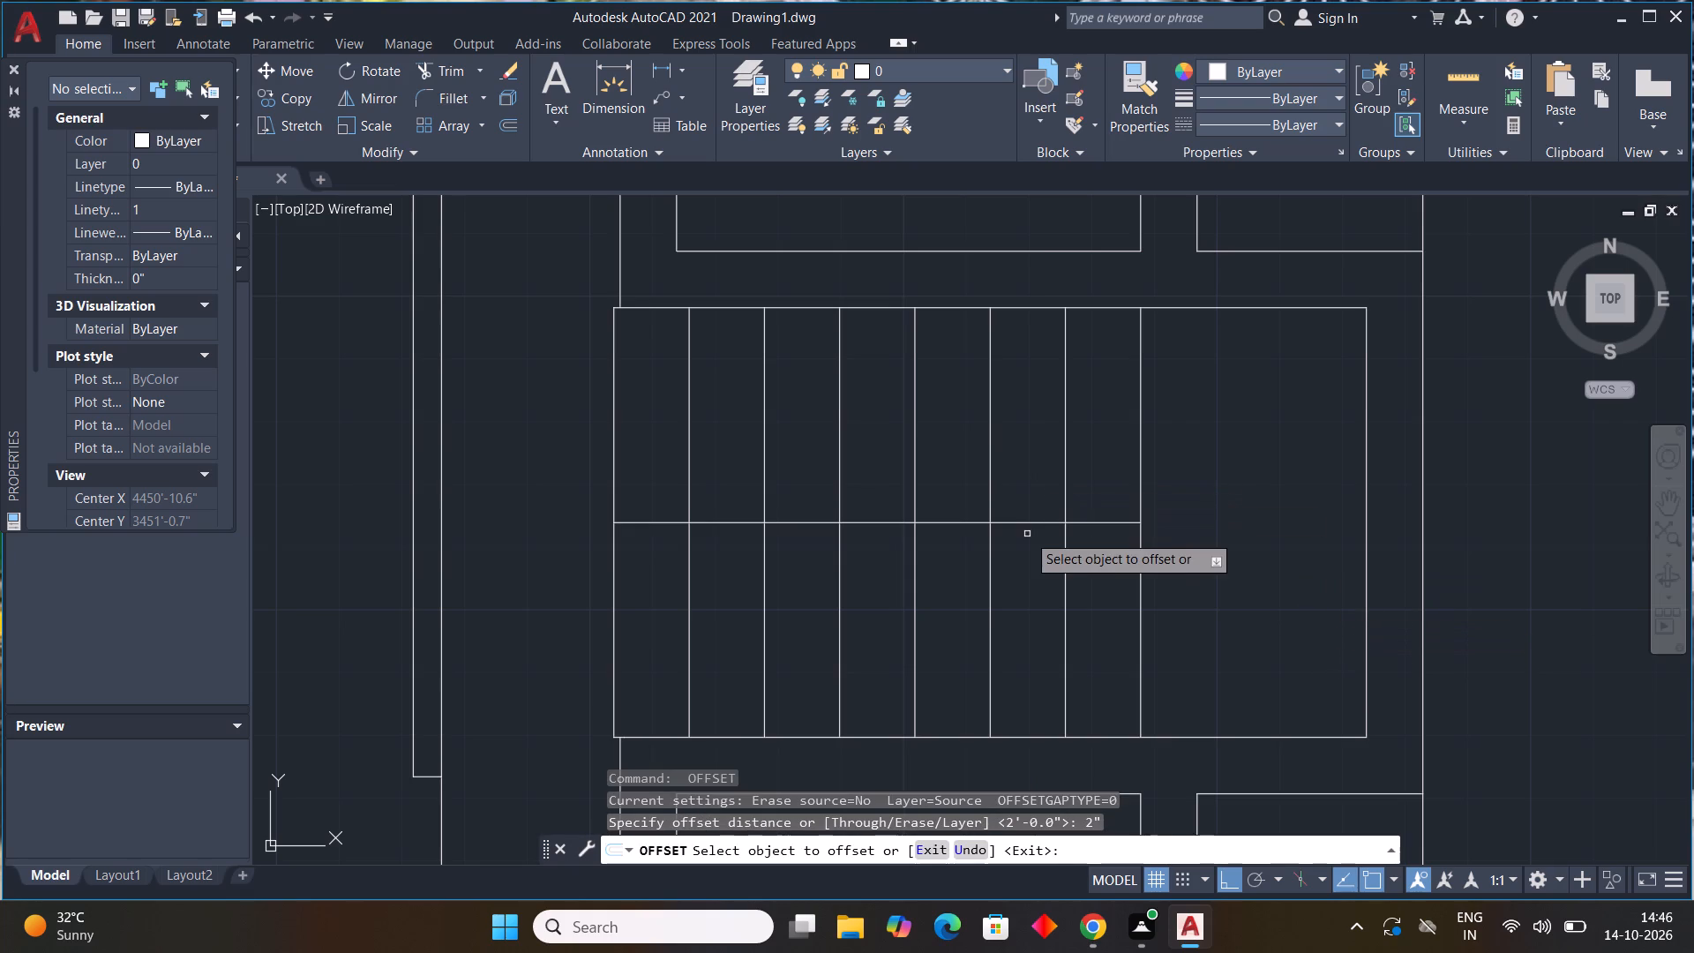
{"action": "left_click", "coordinate": [1041, 520]}
{"action": "left_click", "coordinate": [1043, 511]}
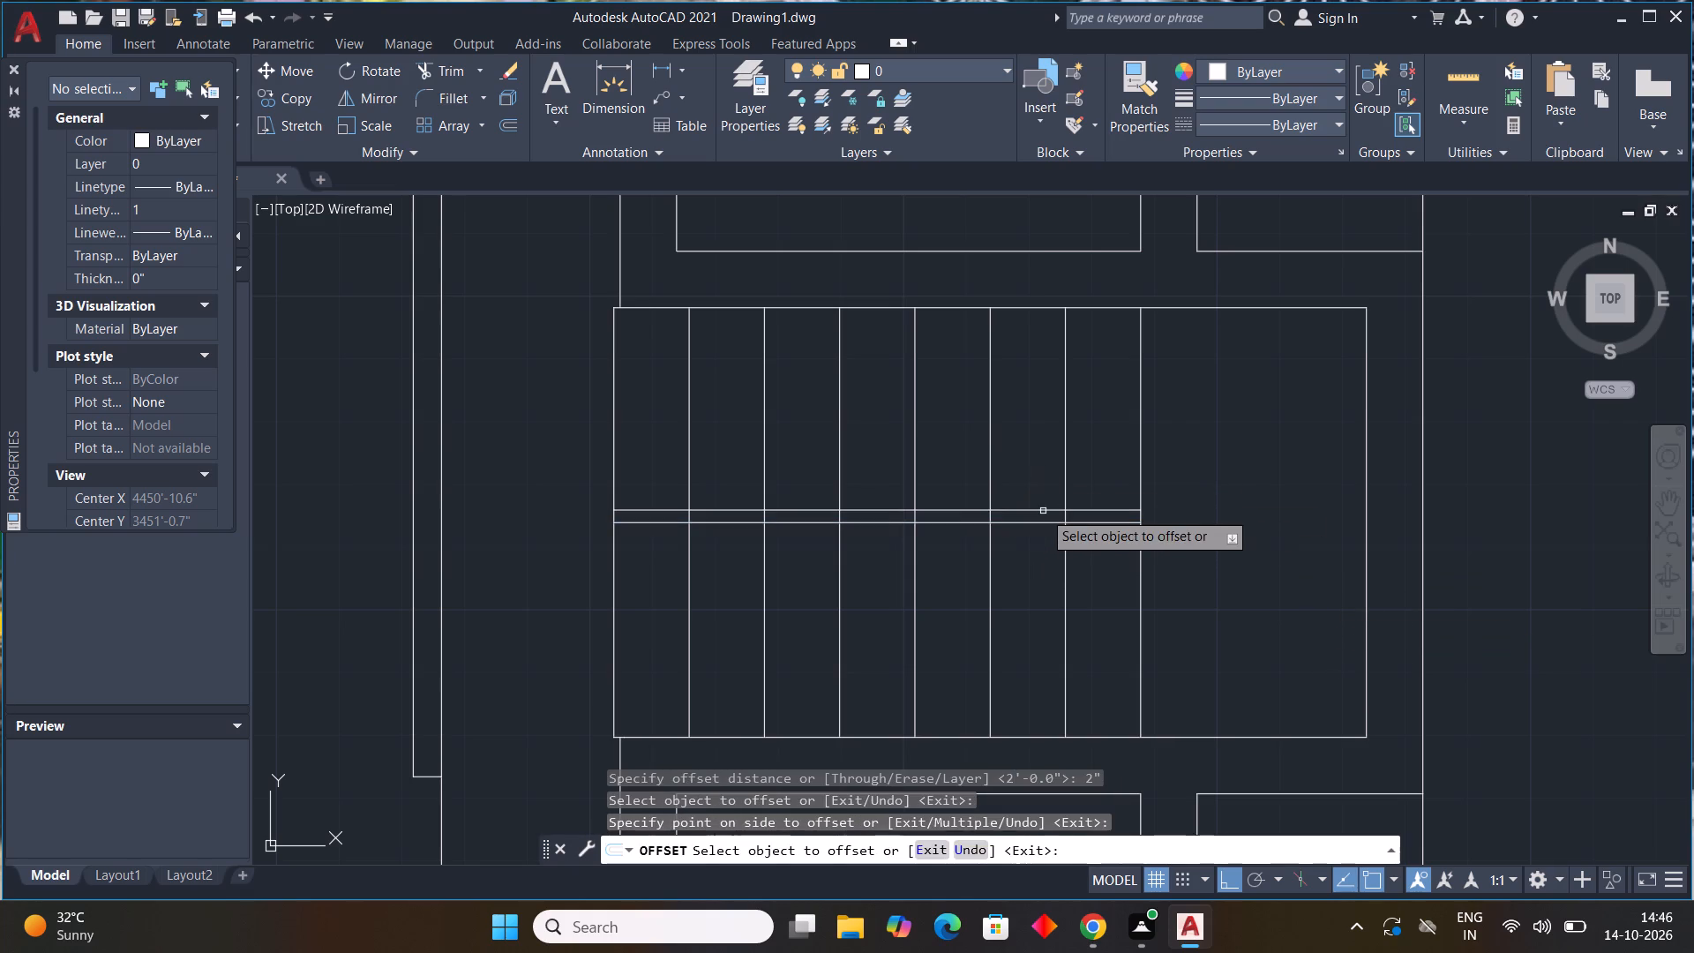
{"action": "left_click", "coordinate": [1042, 522]}
{"action": "left_click", "coordinate": [1042, 542]}
{"action": "key", "text": "Escape"}
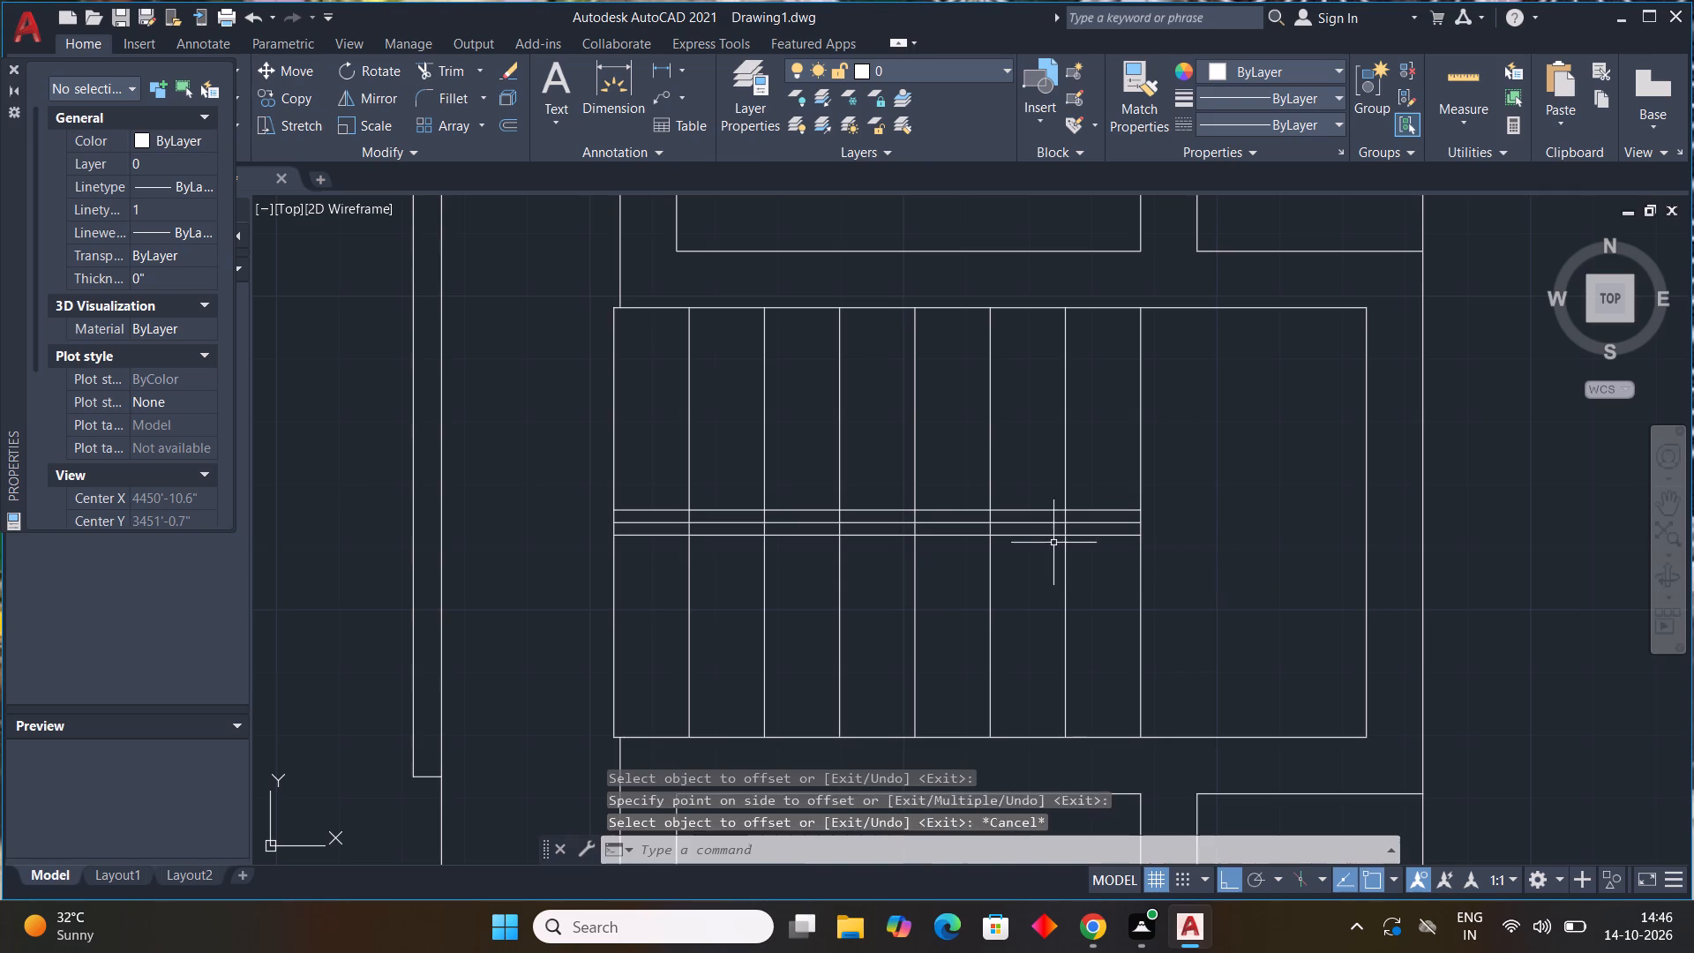
{"action": "key", "text": "Escape"}
{"action": "key", "text": "Escape"}
Trim away the stair's centre line and the tread segments crossing between the two offset lines, keeping both offset lines whole.
{"action": "type", "text": "tr"}
{"action": "key", "text": "space"}
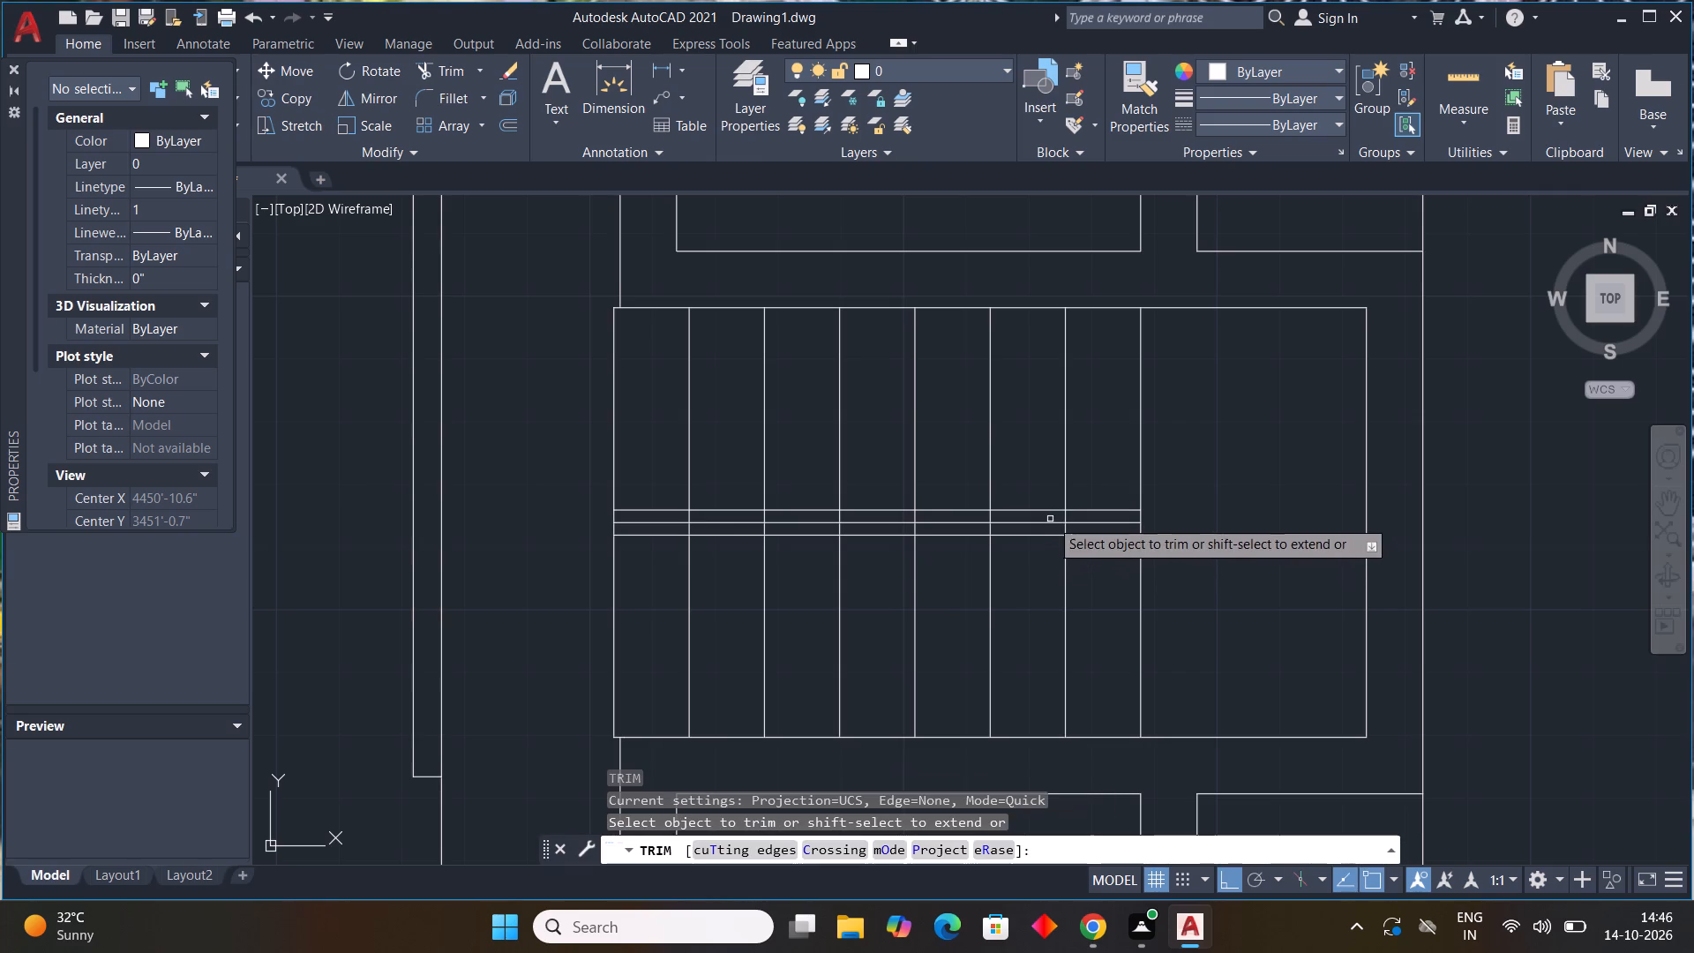
{"action": "left_click", "coordinate": [661, 522]}
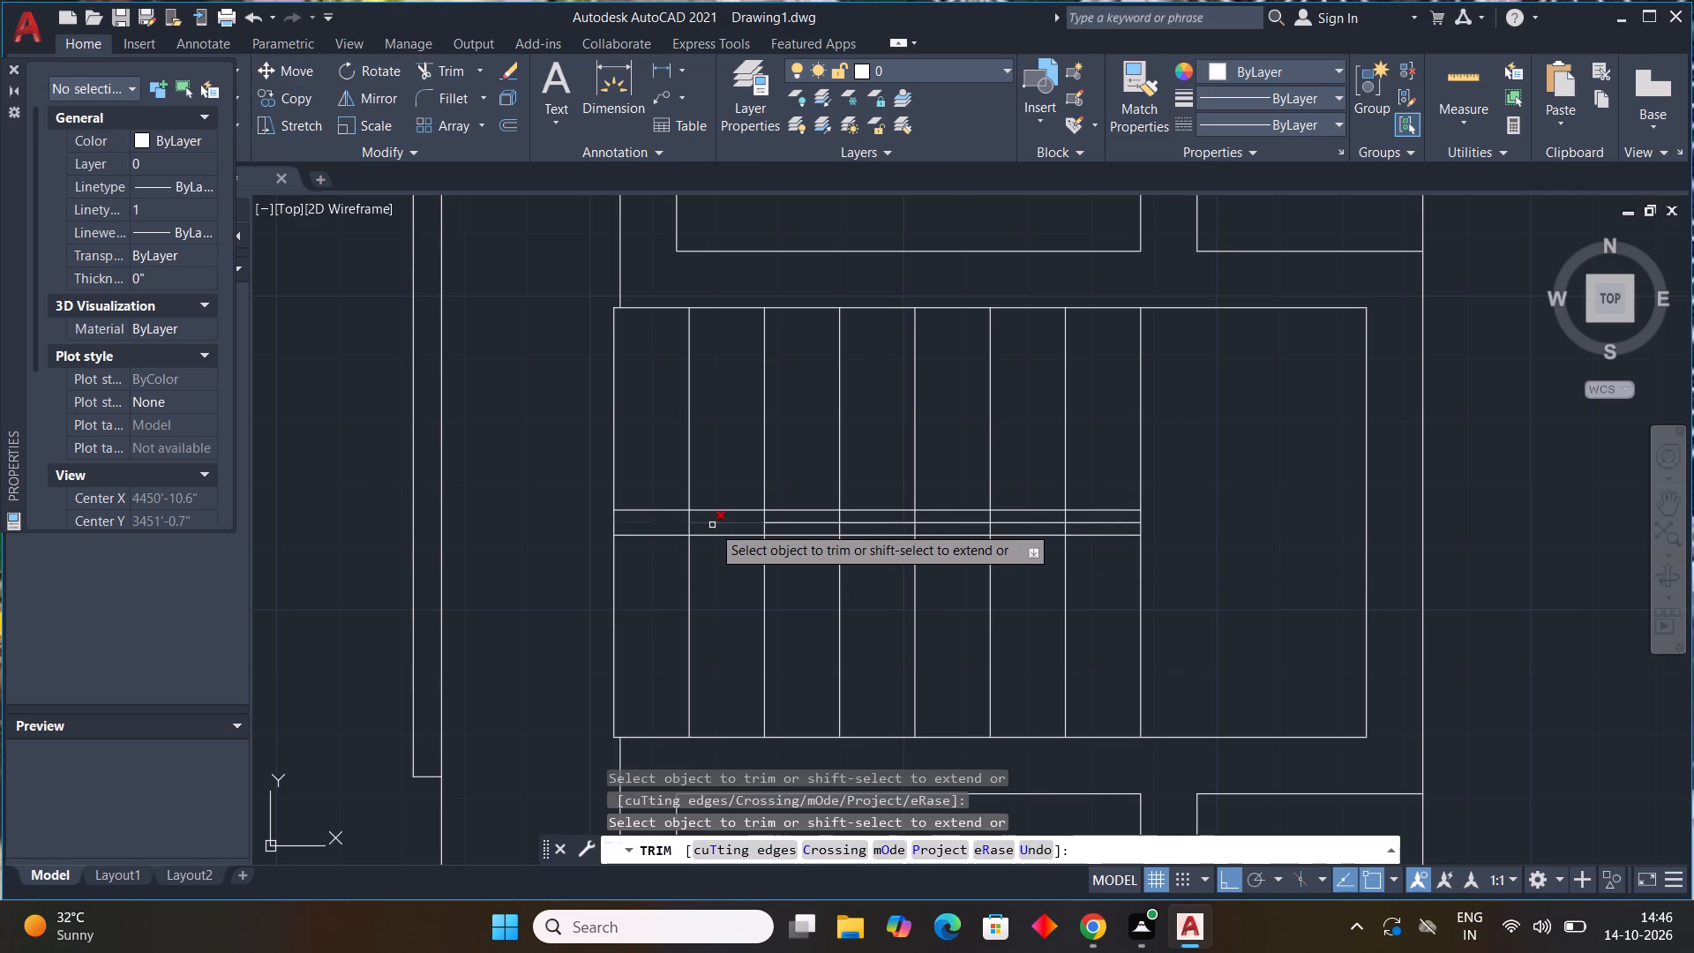
{"action": "left_click", "coordinate": [712, 525]}
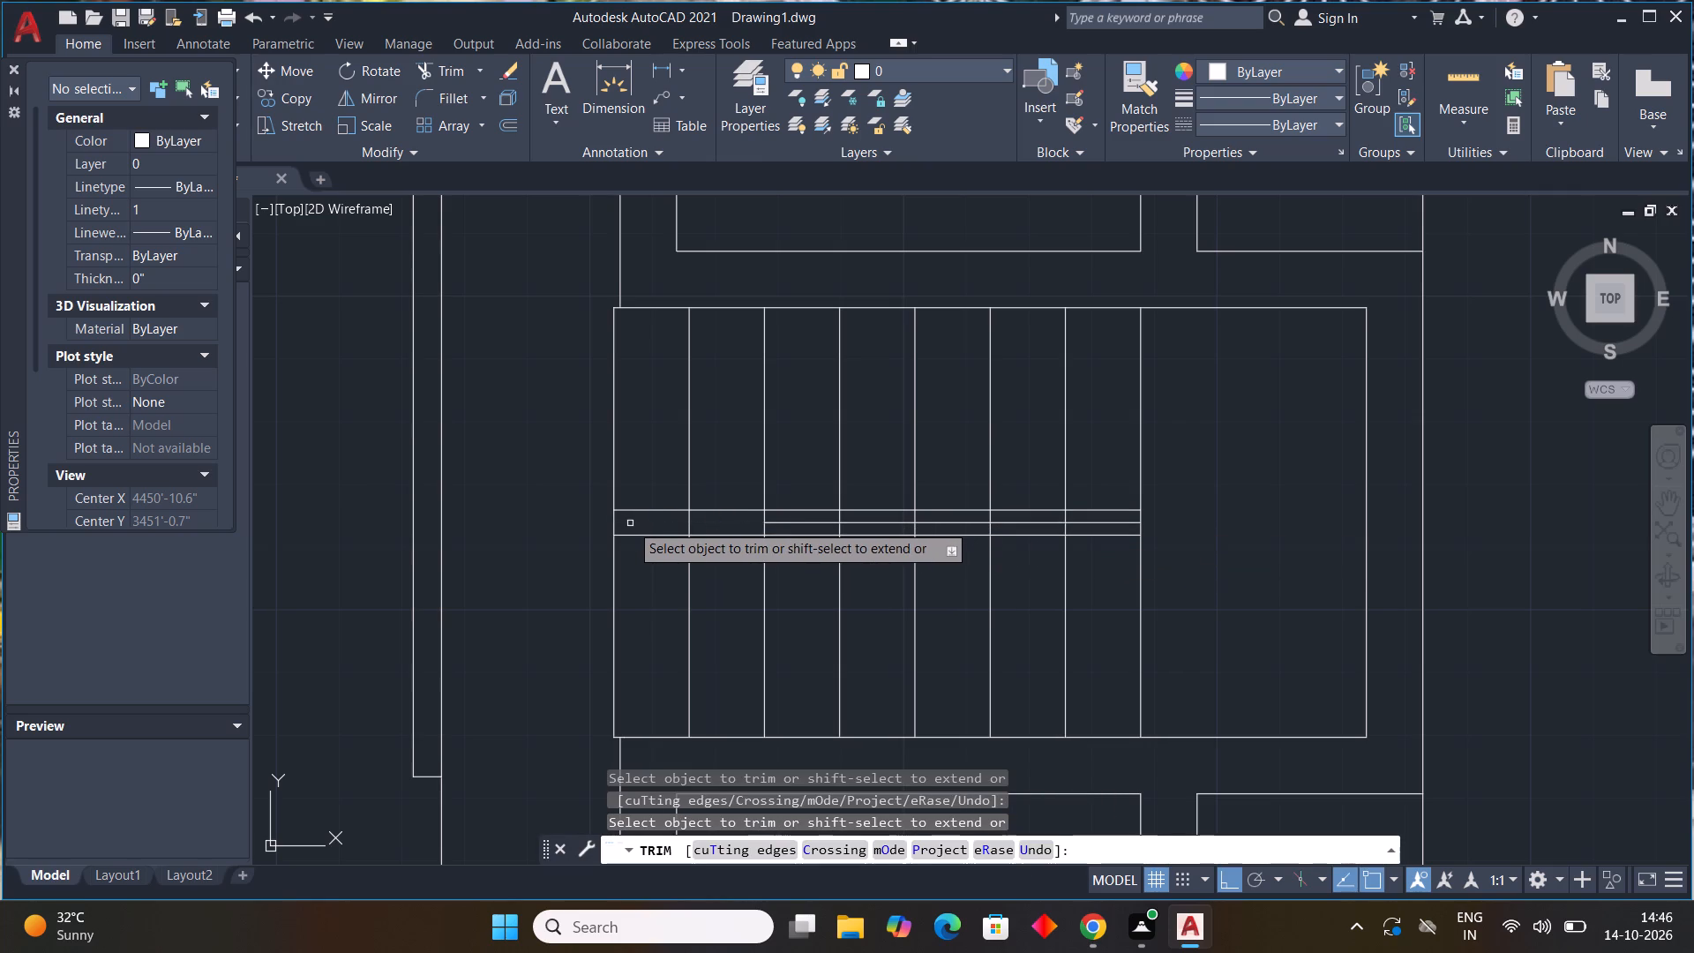
{"action": "left_click_drag", "start_coordinate": [645, 522], "coordinate": [800, 522]}
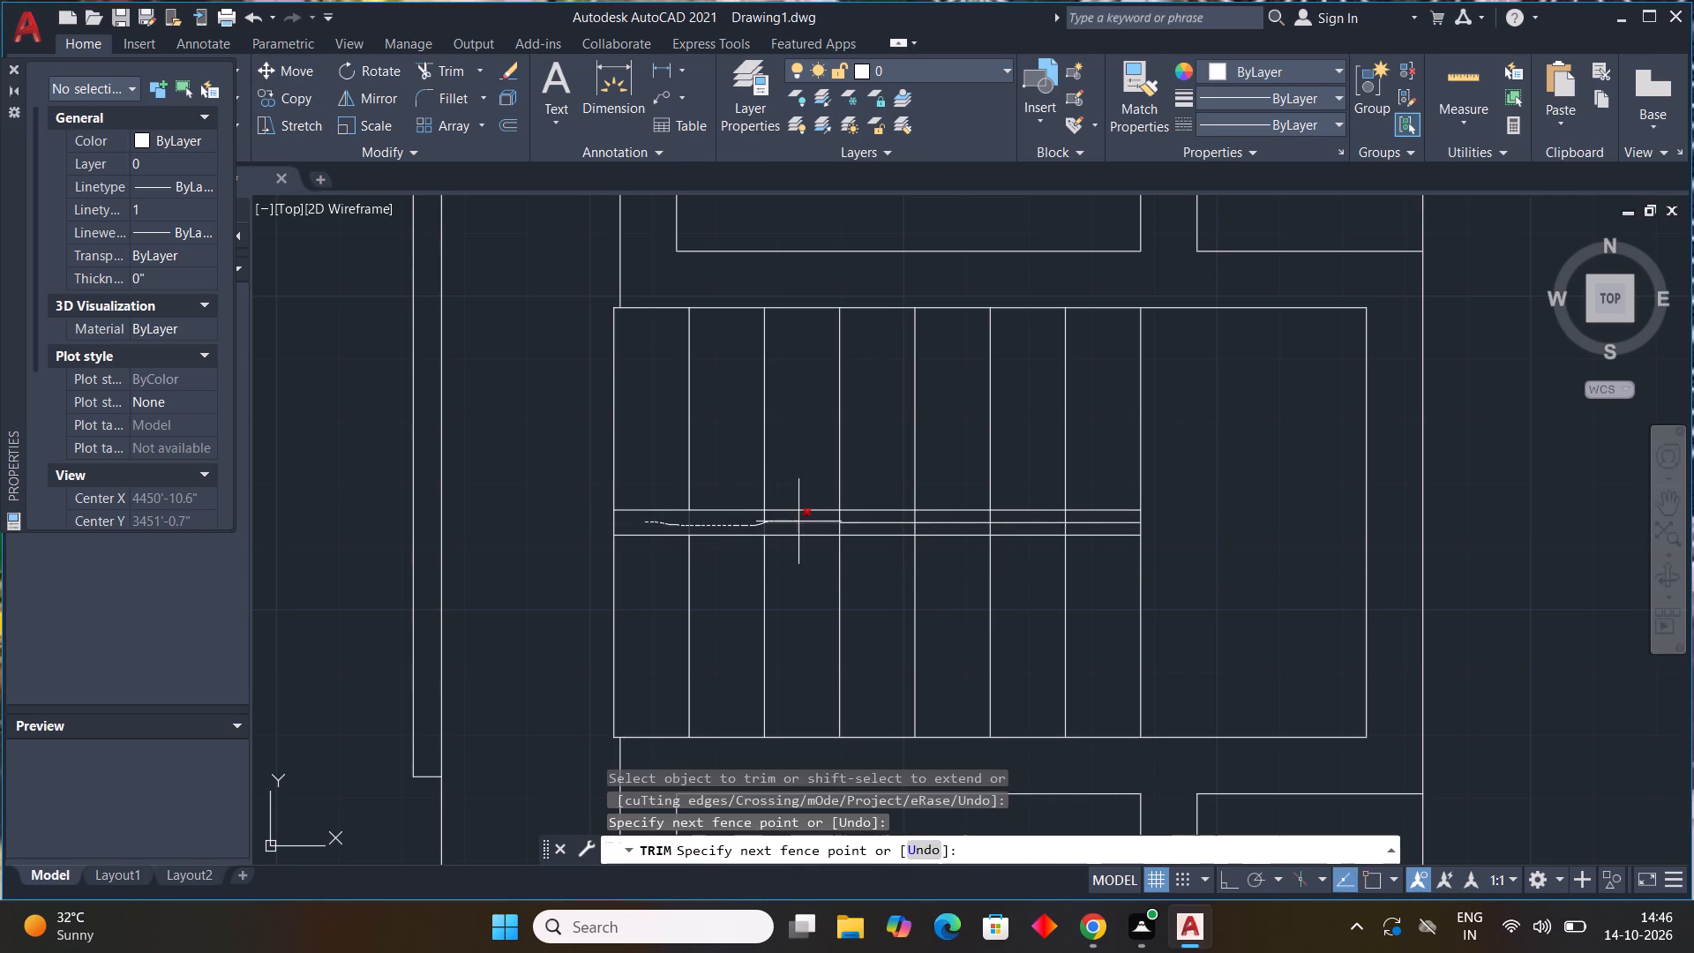
{"action": "left_click_drag", "start_coordinate": [800, 522], "coordinate": [985, 521]}
{"action": "left_click_drag", "start_coordinate": [985, 521], "coordinate": [1093, 522]}
{"action": "left_click", "coordinate": [1076, 512]}
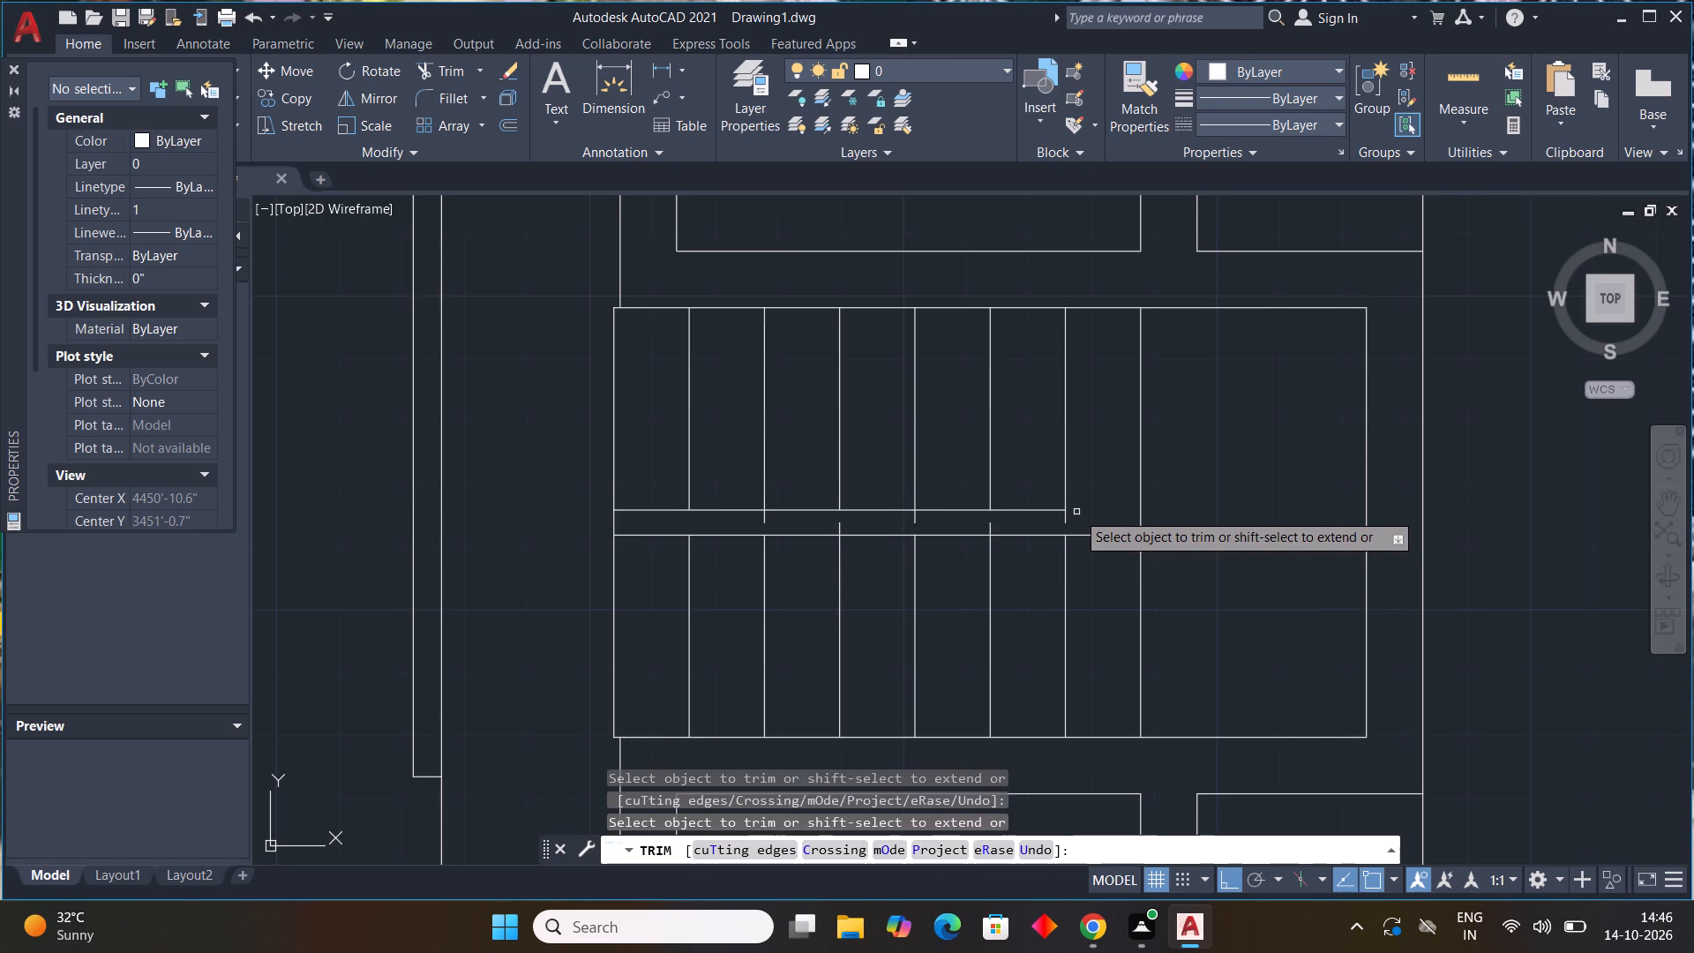
{"action": "key", "text": "ctrl+z"}
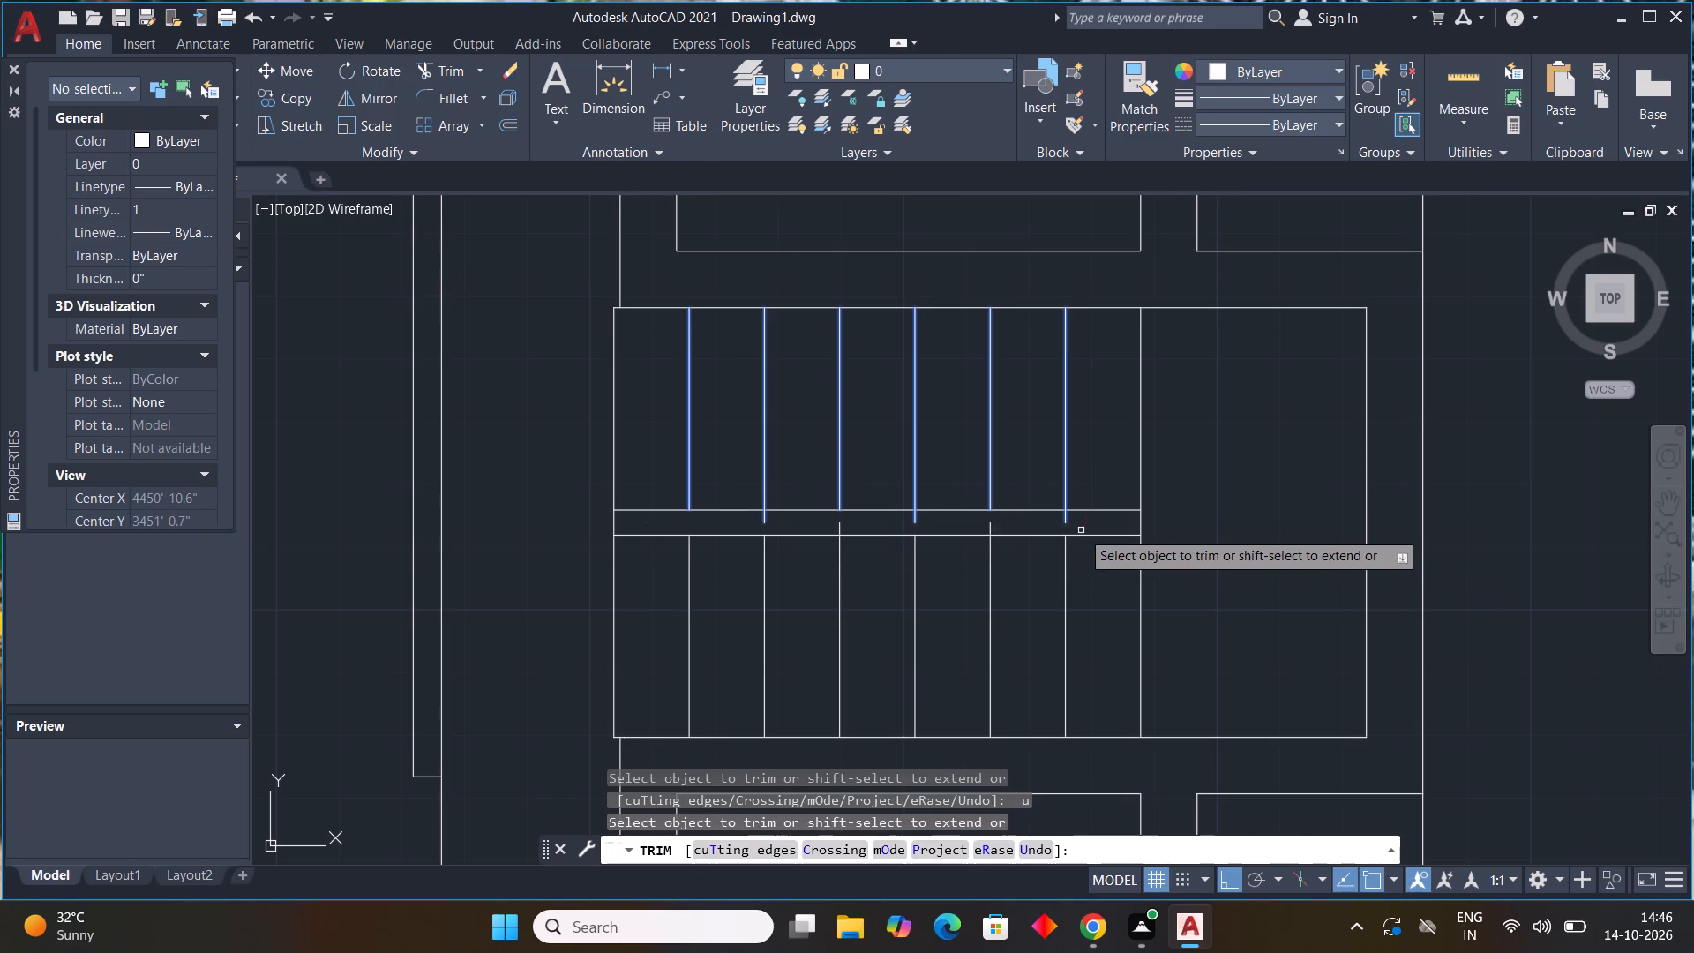
Trim the leftover tread stubs out of the narrow gap between the two stair flights.
{"action": "scroll", "coordinate": [1081, 530], "scroll_direction": "up", "scroll_amount": 3}
{"action": "left_click_drag", "start_coordinate": [1047, 478], "coordinate": [720, 476]}
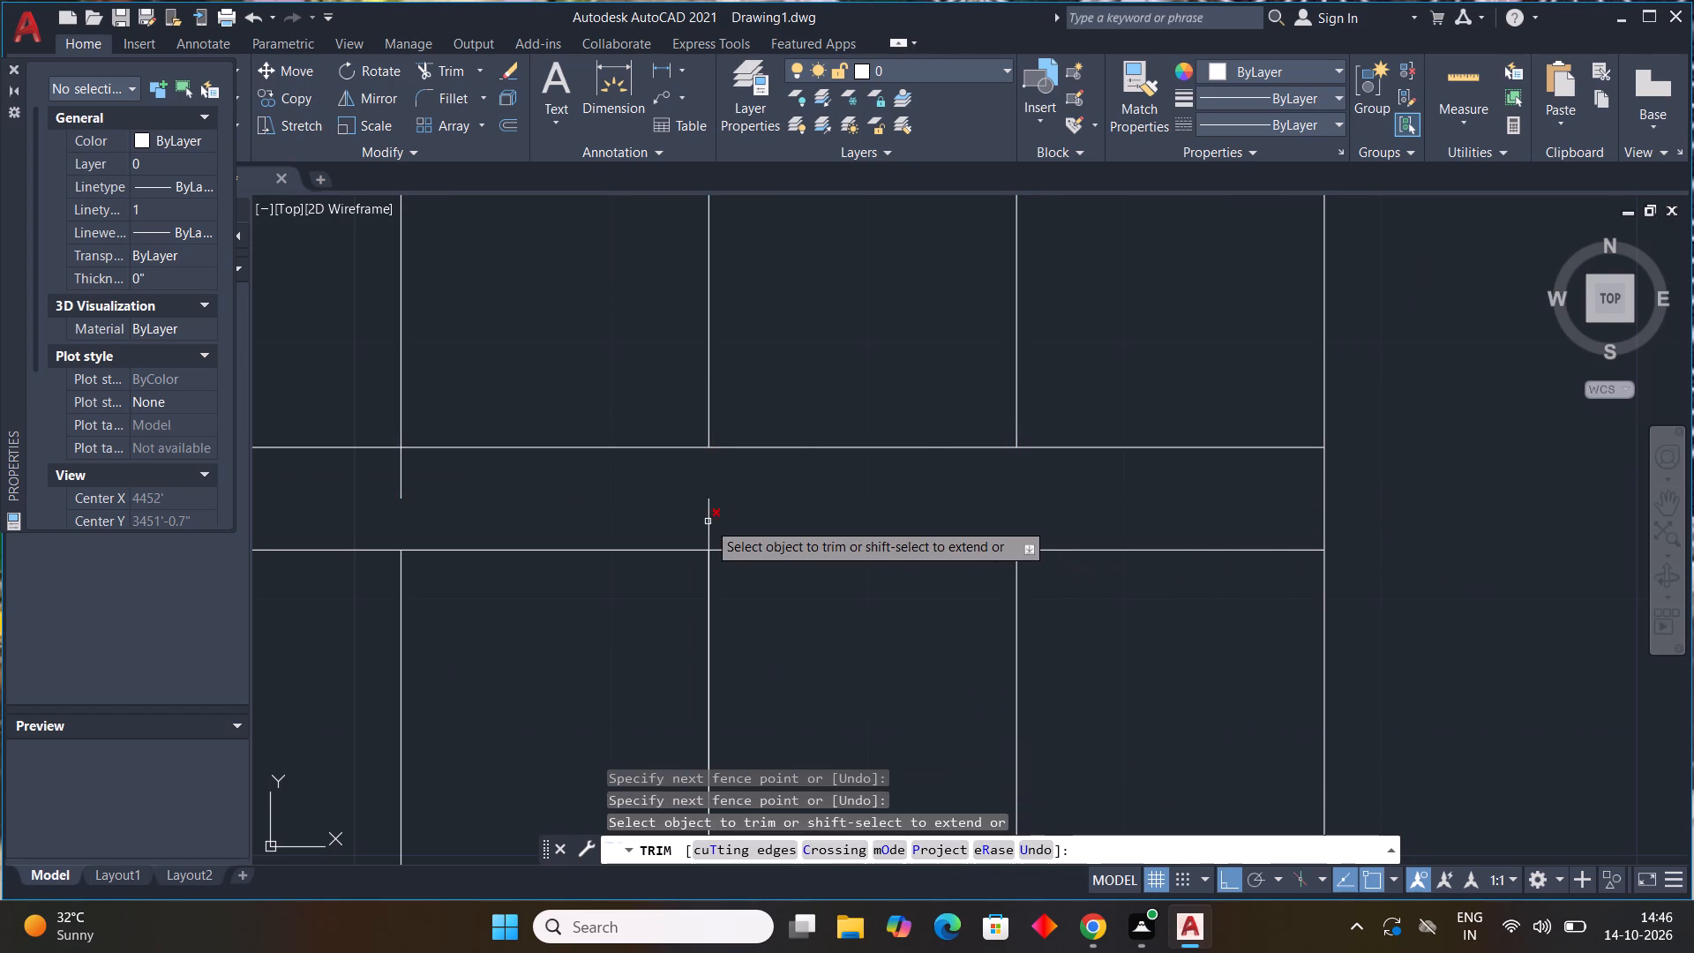
{"action": "left_click_drag", "start_coordinate": [728, 518], "coordinate": [631, 514]}
{"action": "scroll", "coordinate": [681, 512], "scroll_direction": "down", "scroll_amount": 2}
{"action": "middle_click_drag", "start_coordinate": [699, 509], "coordinate": [999, 500]}
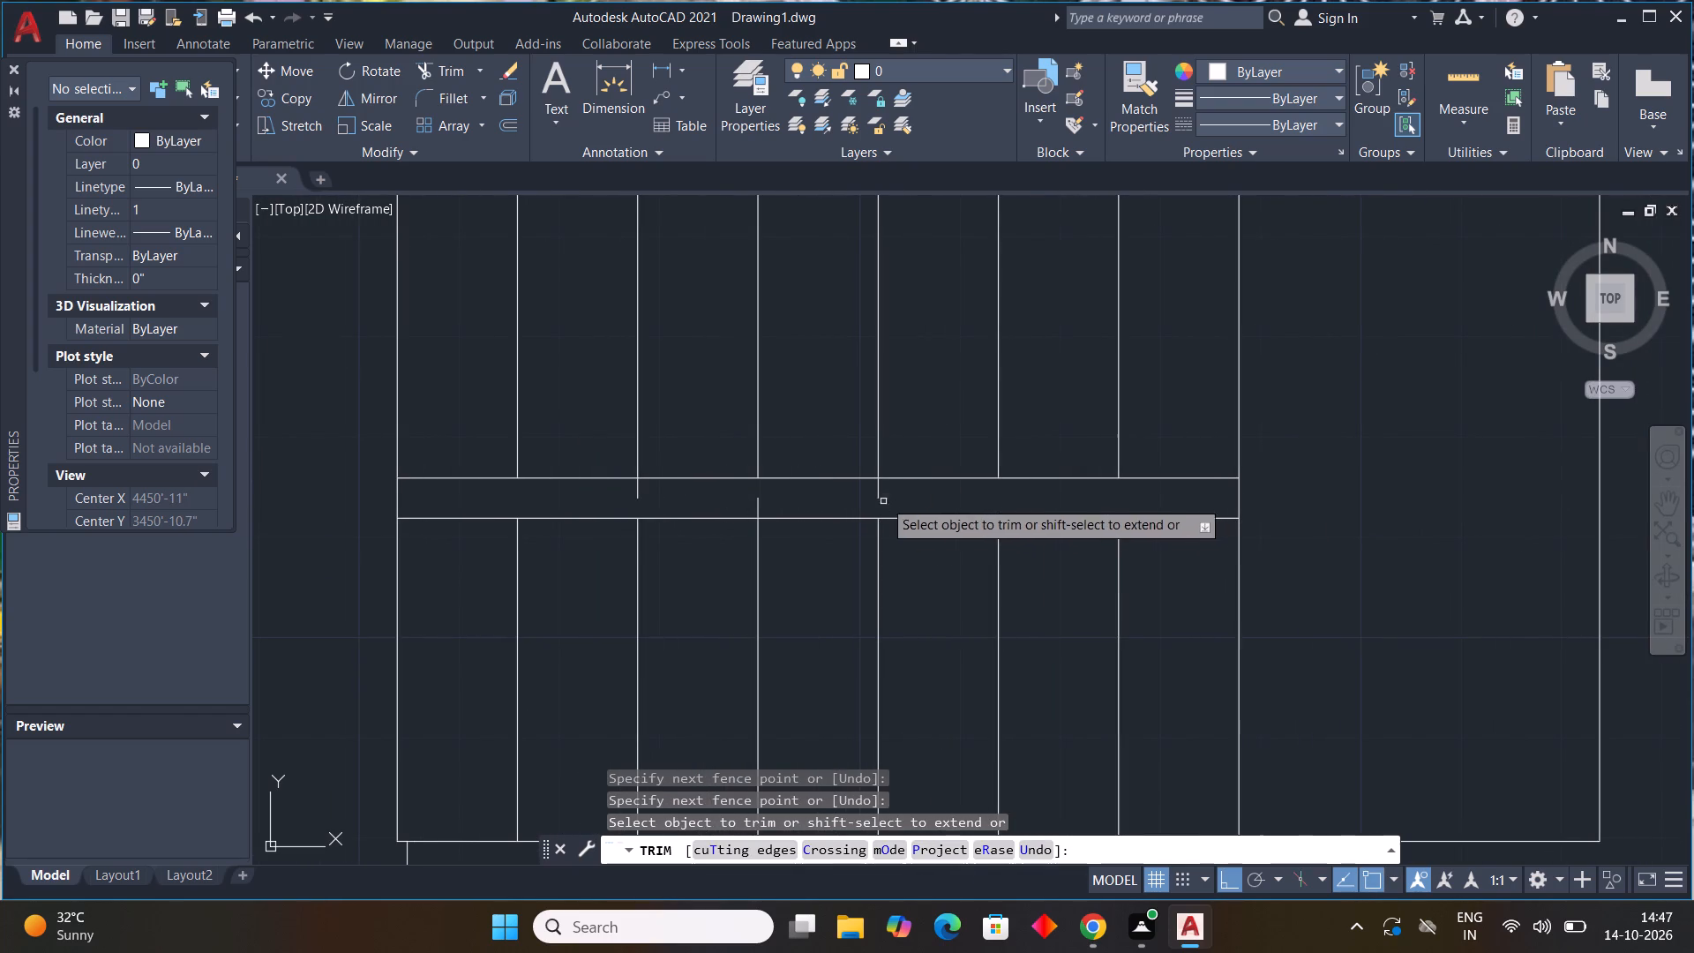
{"action": "left_click_drag", "start_coordinate": [892, 494], "coordinate": [802, 483]}
{"action": "left_click_drag", "start_coordinate": [775, 507], "coordinate": [680, 500]}
{"action": "left_click_drag", "start_coordinate": [645, 491], "coordinate": [642, 489]}
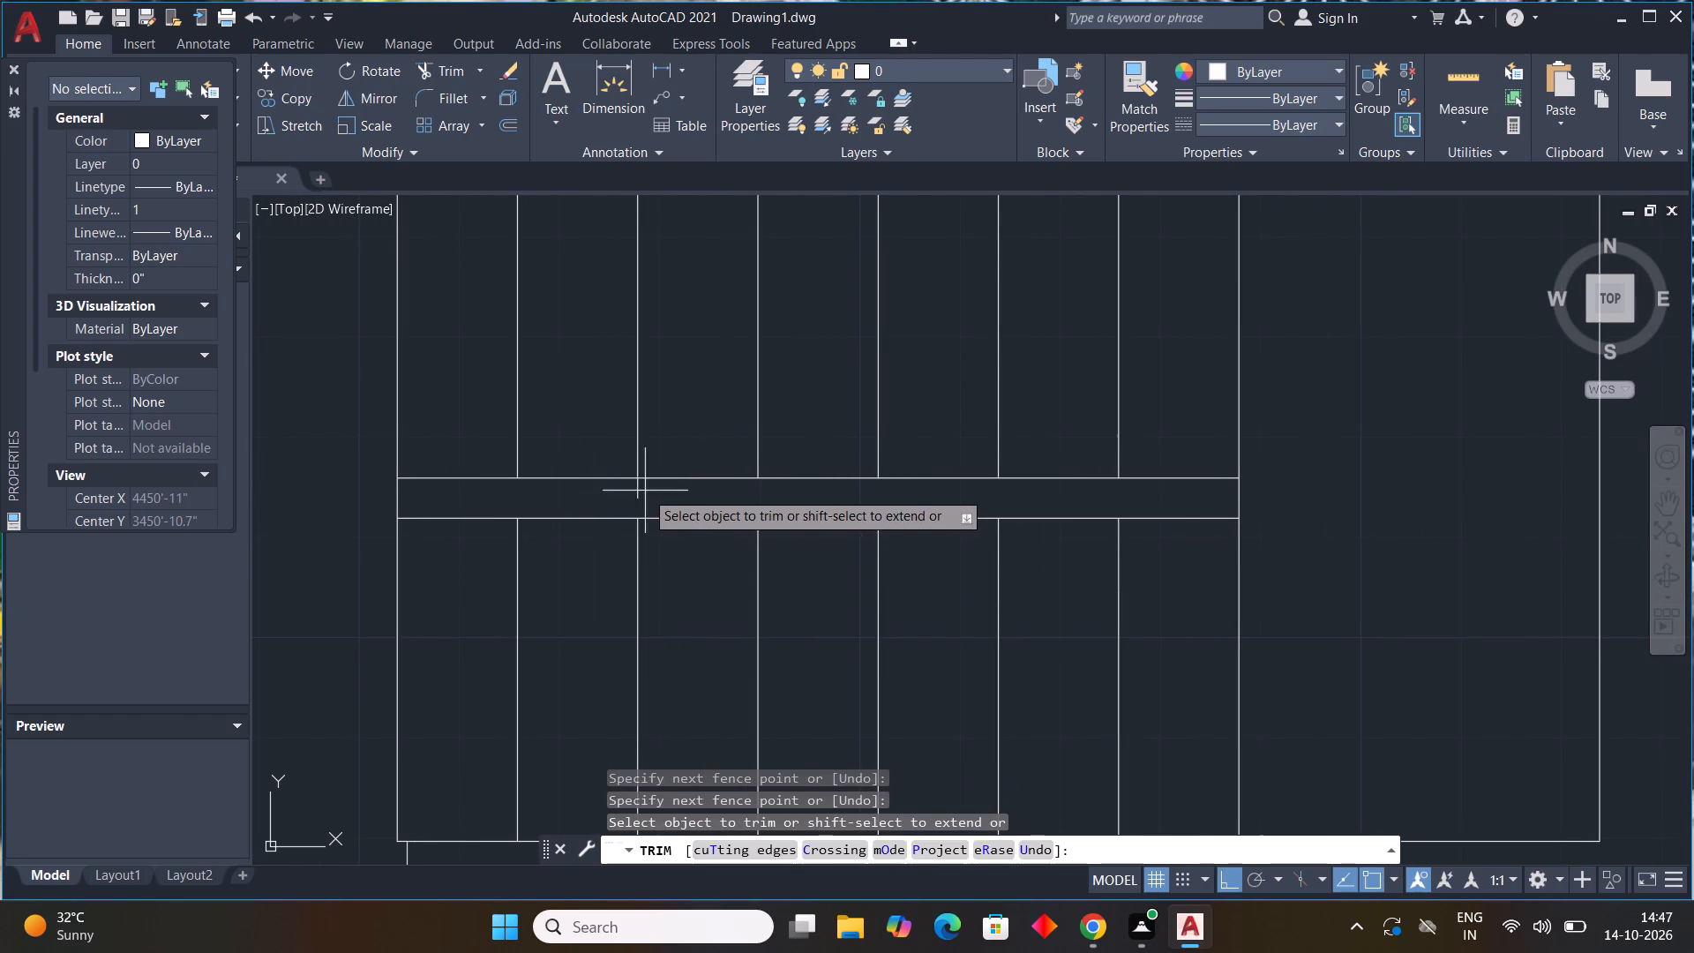
{"action": "left_click_drag", "start_coordinate": [642, 489], "coordinate": [597, 488]}
{"action": "scroll", "coordinate": [1286, 535], "scroll_direction": "down", "scroll_amount": 4}
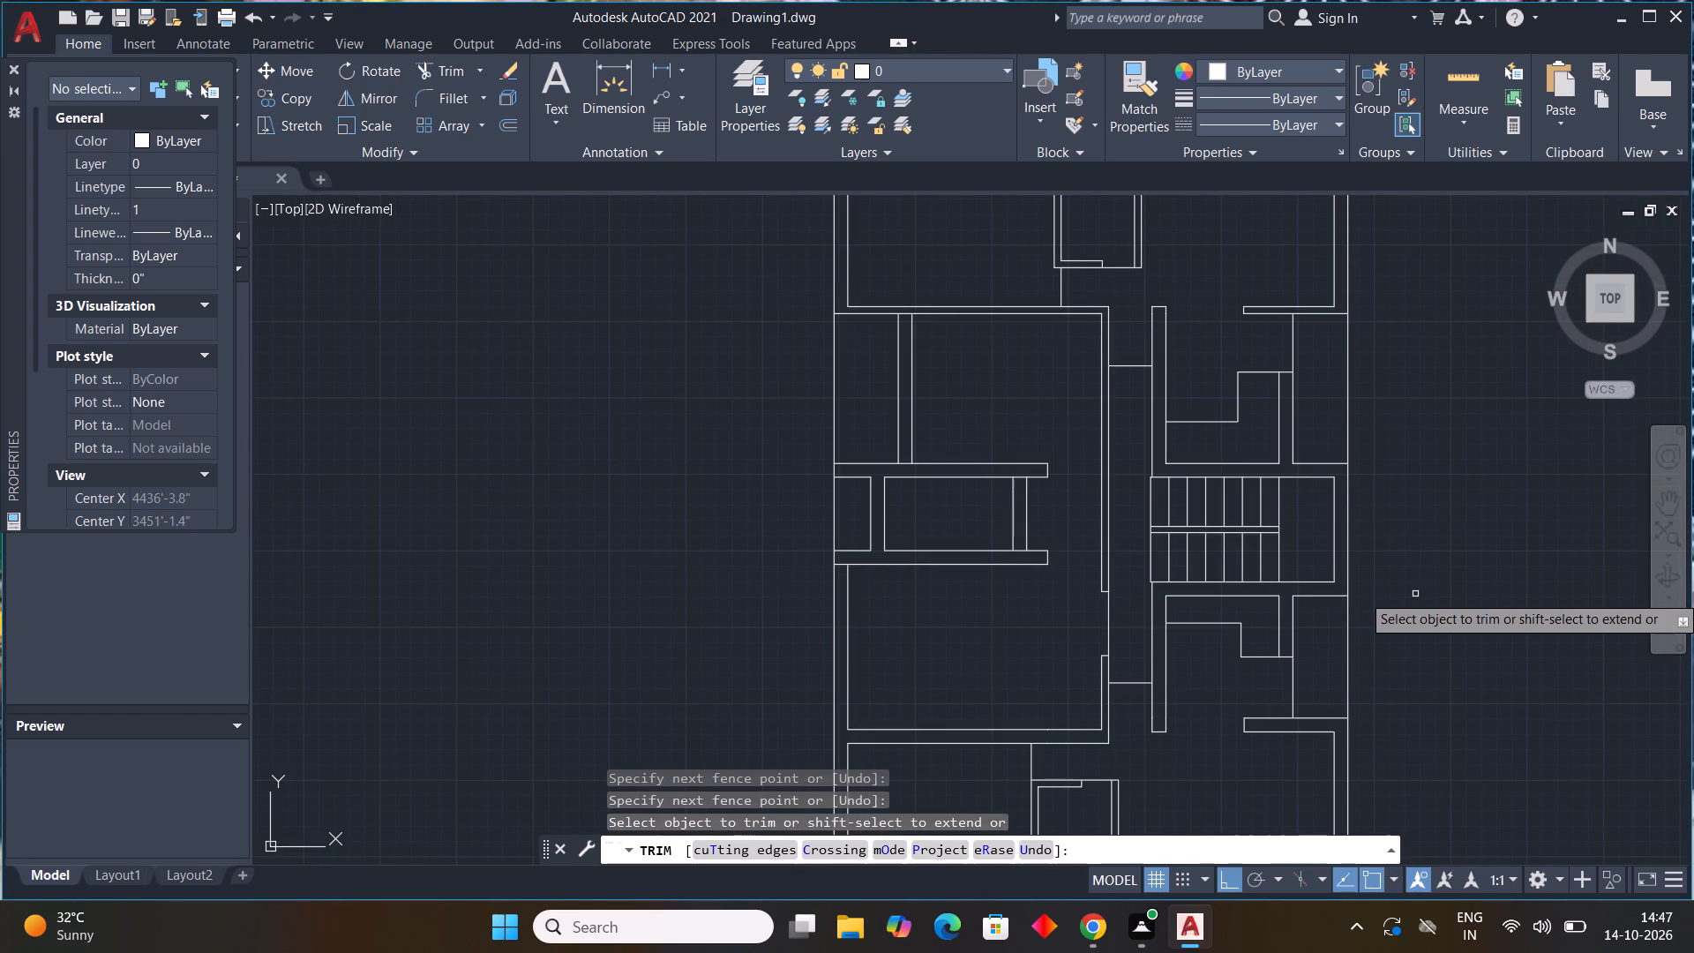
{"action": "key", "text": "Escape"}
{"action": "key", "text": "Escape"}
{"action": "key", "text": "Escape"}
{"action": "key", "text": "Escape"}
{"action": "key", "text": "Escape"}
{"action": "key", "text": "Escape"}
{"action": "key", "text": "Escape"}
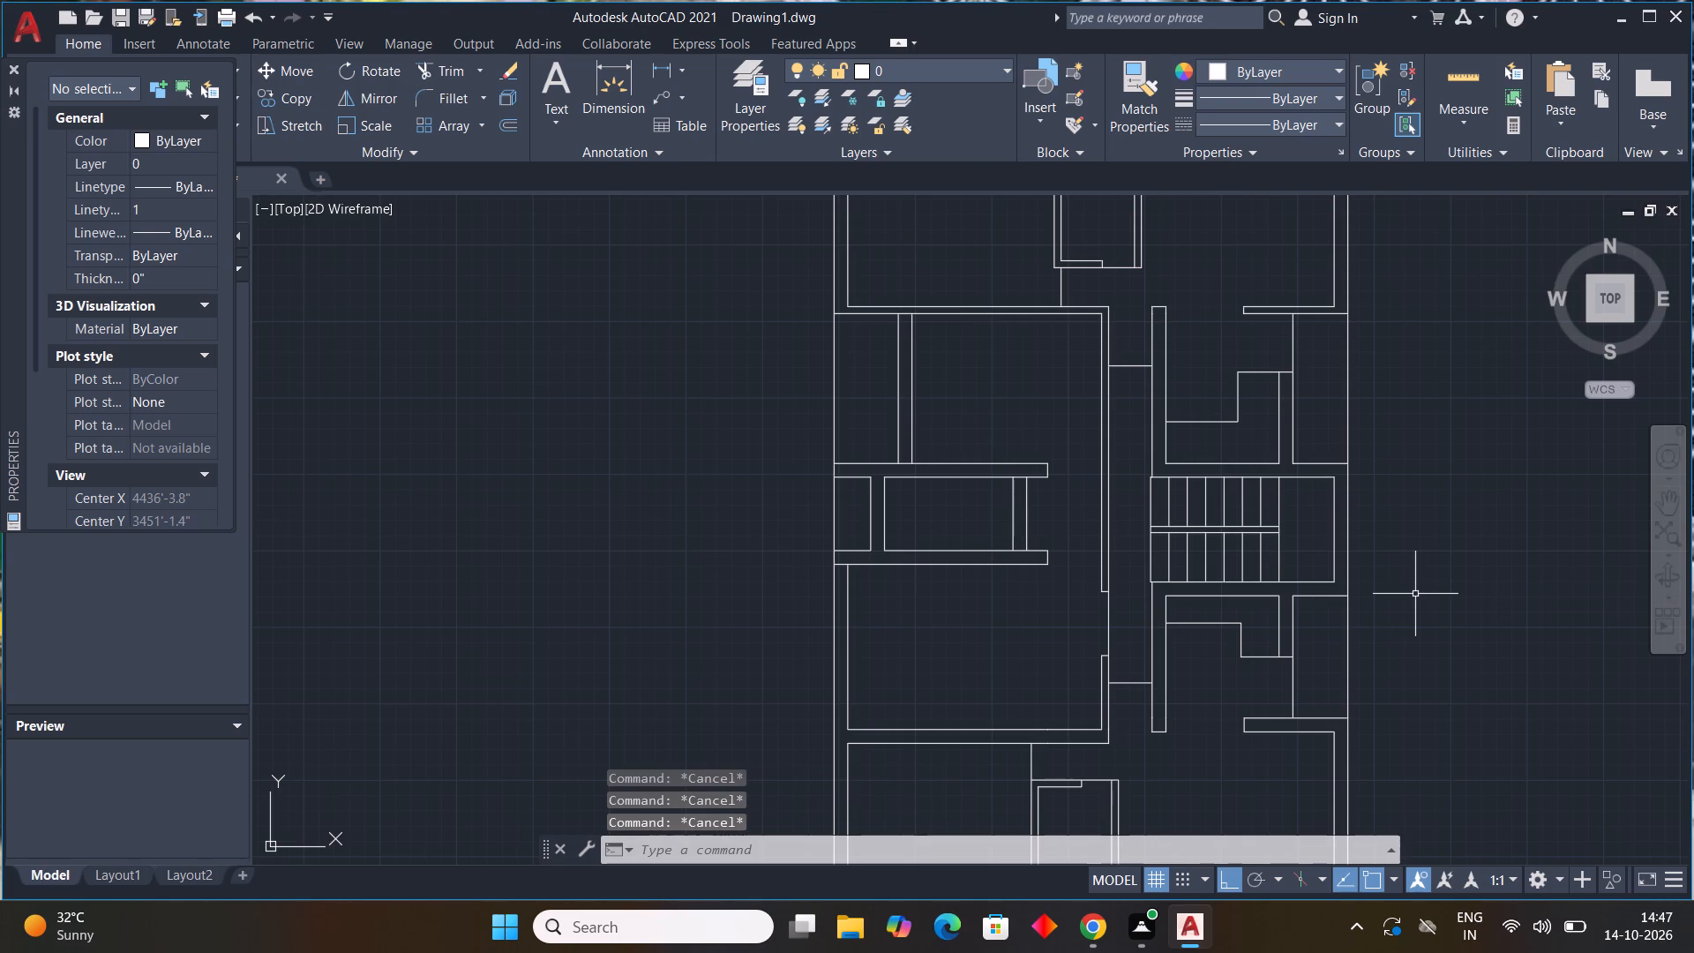
Draw the stair direction line from the lower flight's left-end midpoint across to the landing, up, and back left into the upper flight.
{"action": "type", "text": "l"}
{"action": "key", "text": "space"}
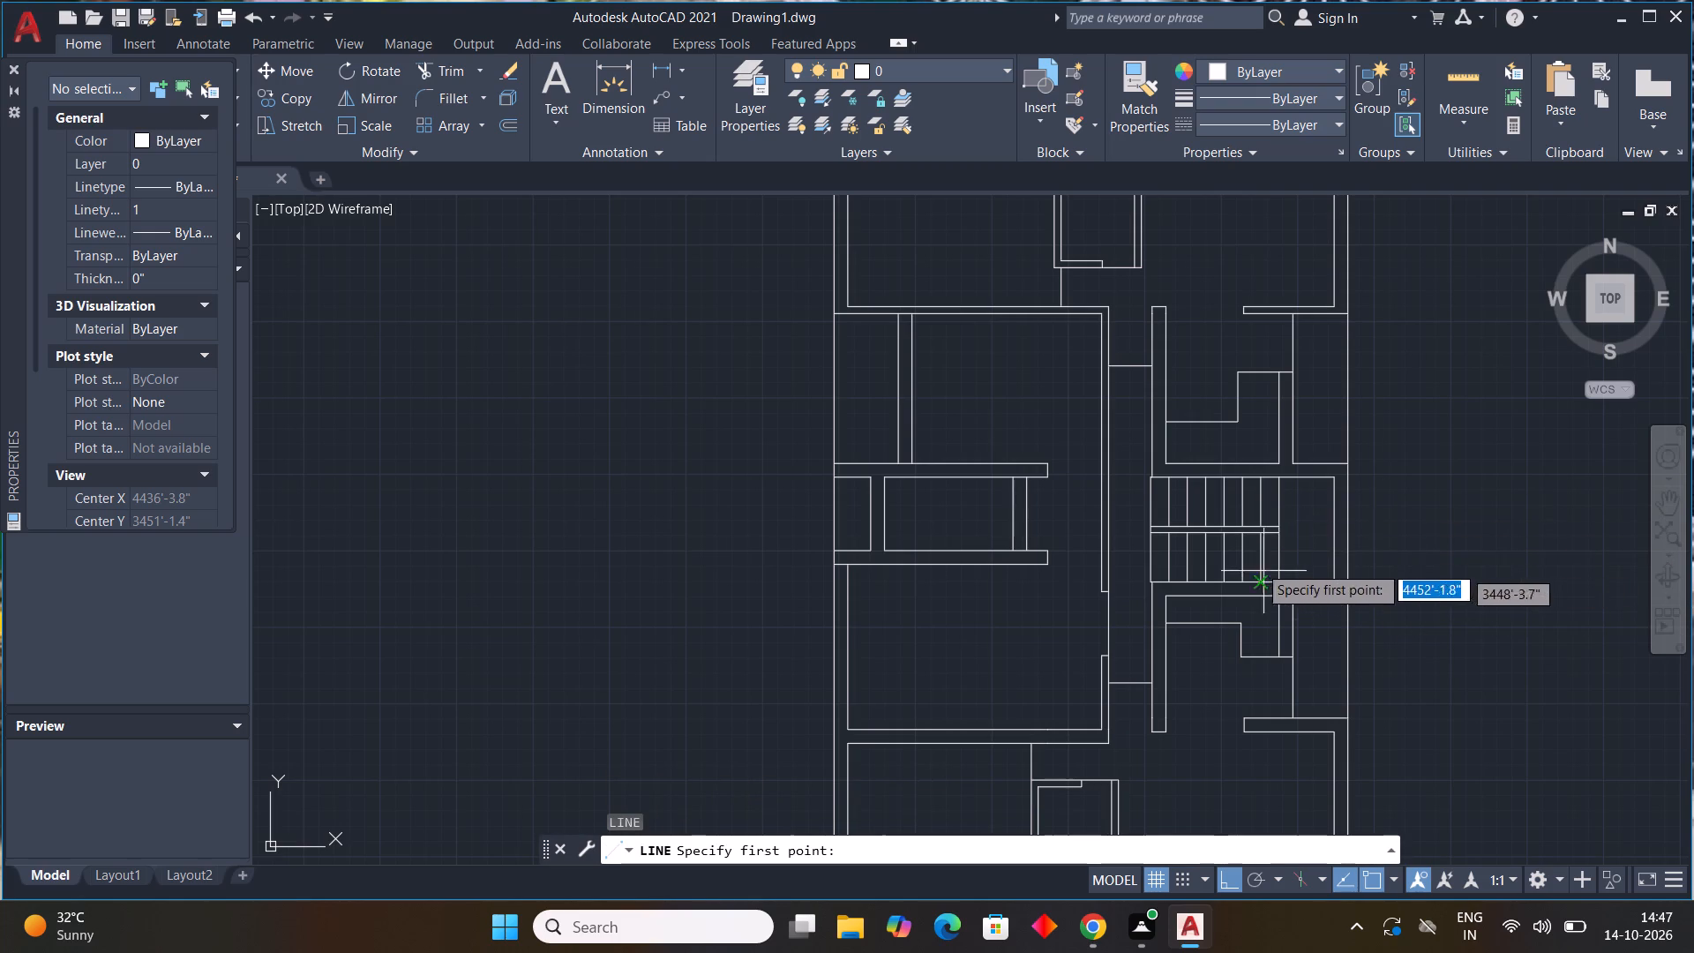
{"action": "scroll", "coordinate": [1228, 552], "scroll_direction": "up", "scroll_amount": 2}
{"action": "middle_click_drag", "start_coordinate": [1203, 546], "coordinate": [1000, 487]}
{"action": "scroll", "coordinate": [1000, 487], "scroll_direction": "up", "scroll_amount": 1}
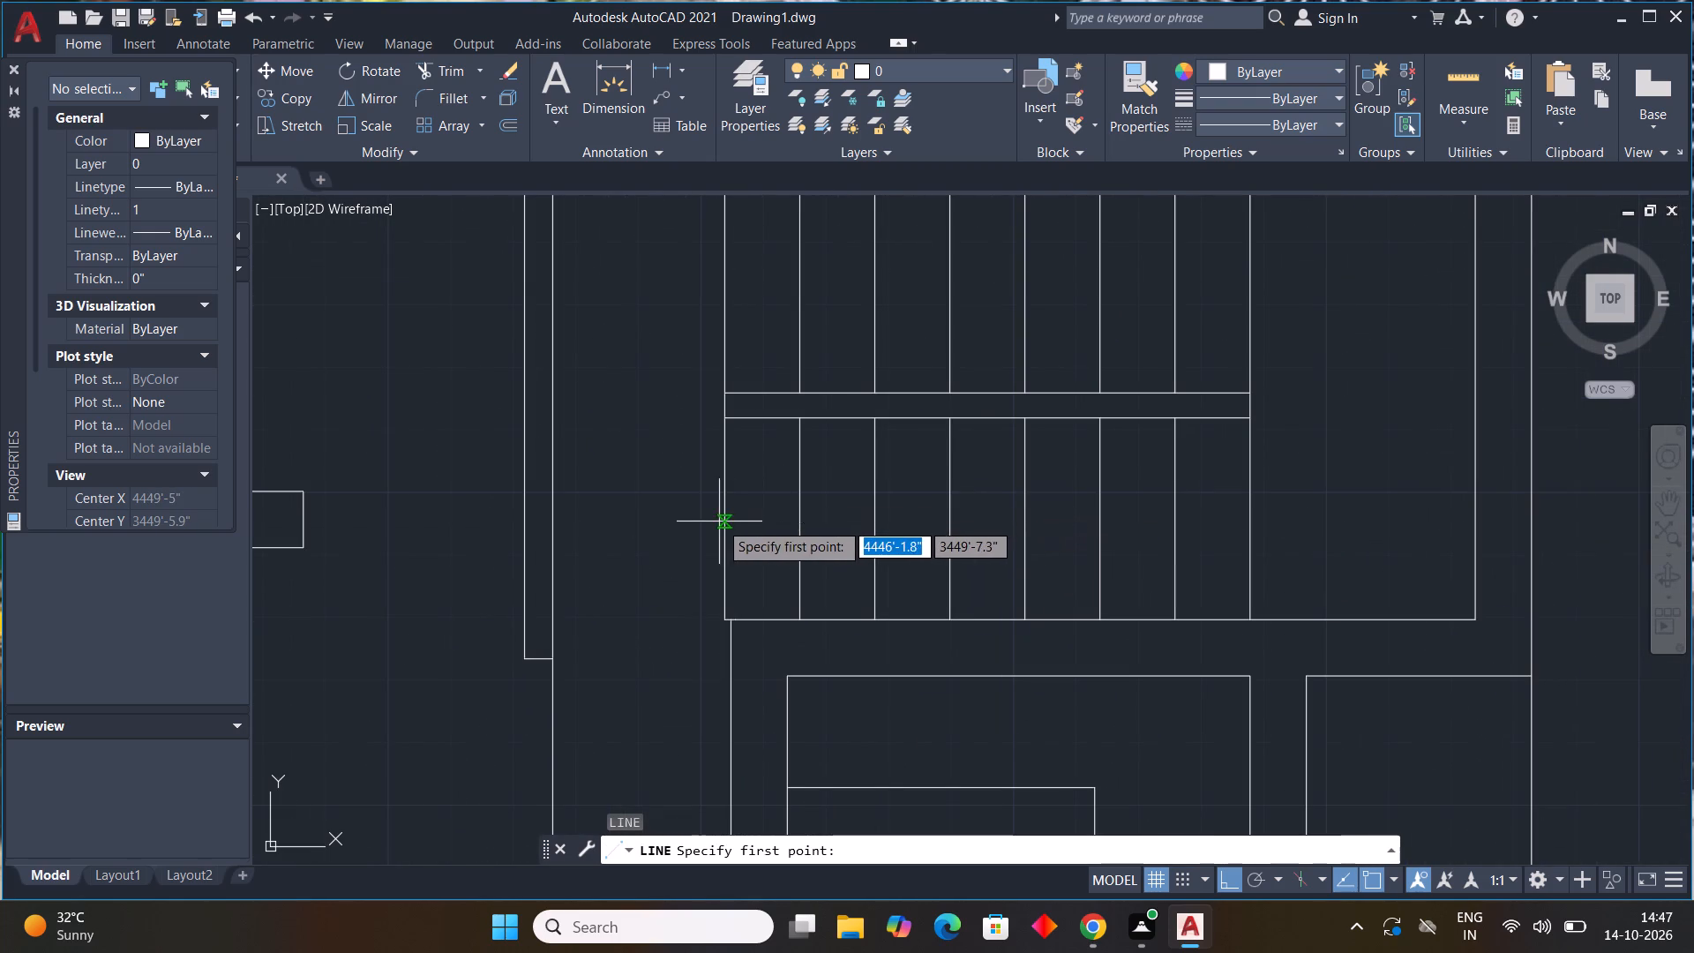
{"action": "left_click", "coordinate": [729, 521]}
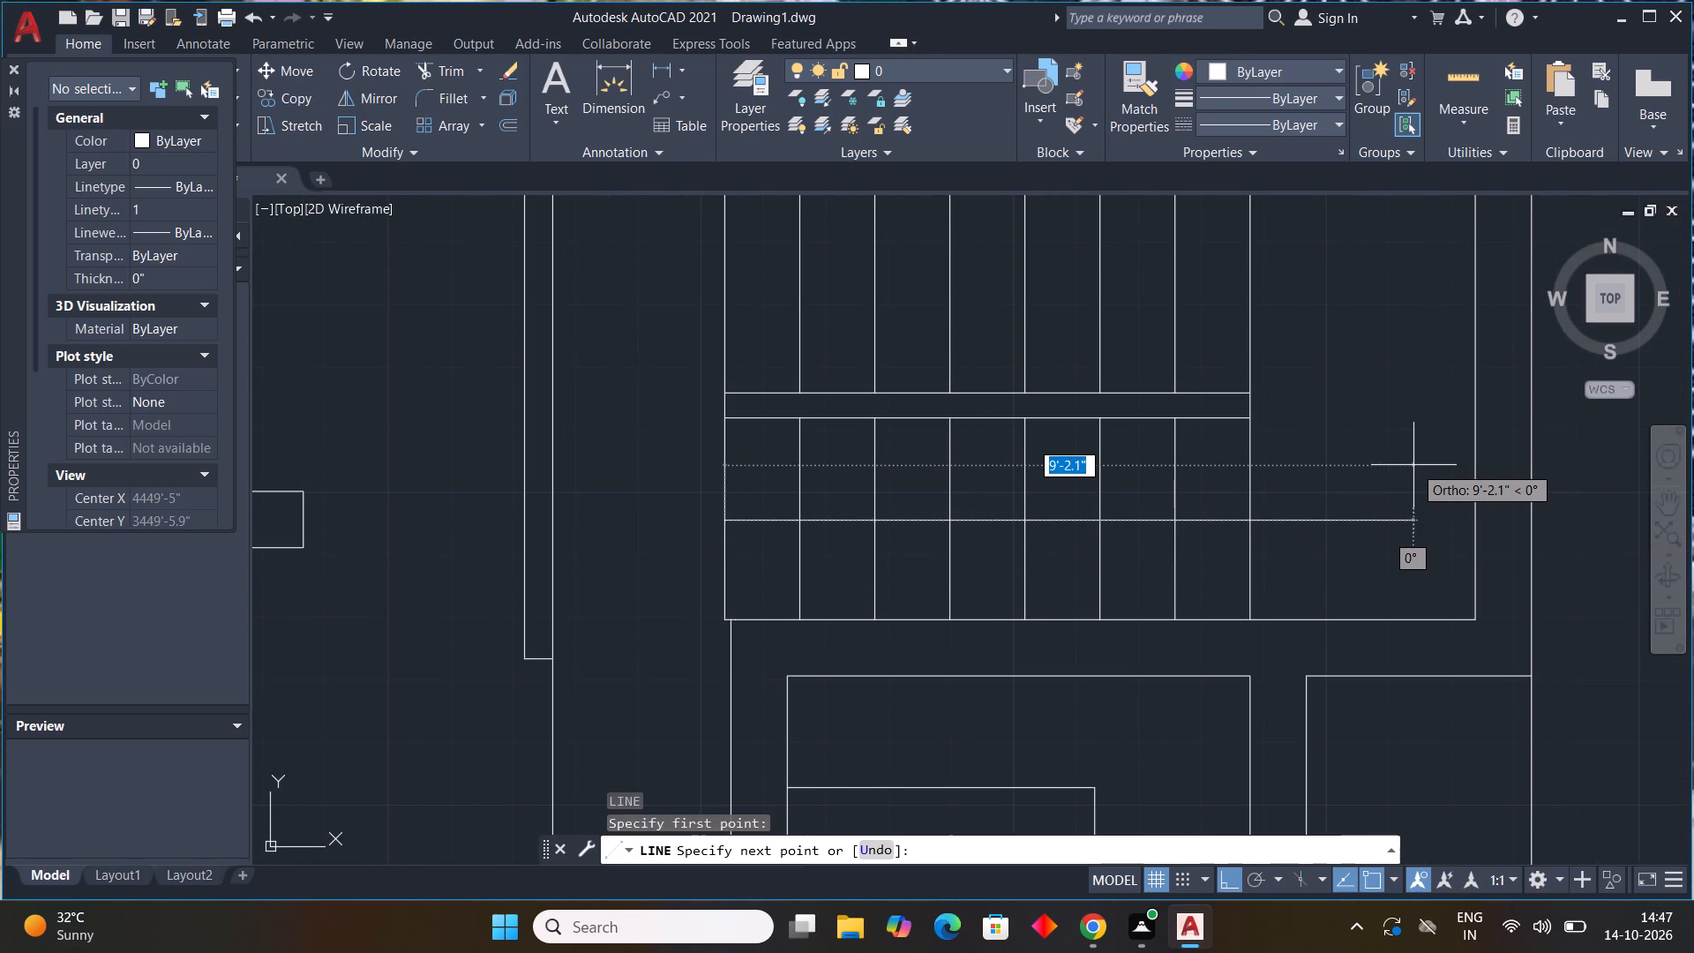
{"action": "left_click_drag", "start_coordinate": [1318, 513], "coordinate": [1315, 503]}
{"action": "middle_click_drag", "start_coordinate": [1289, 275], "coordinate": [1290, 409]}
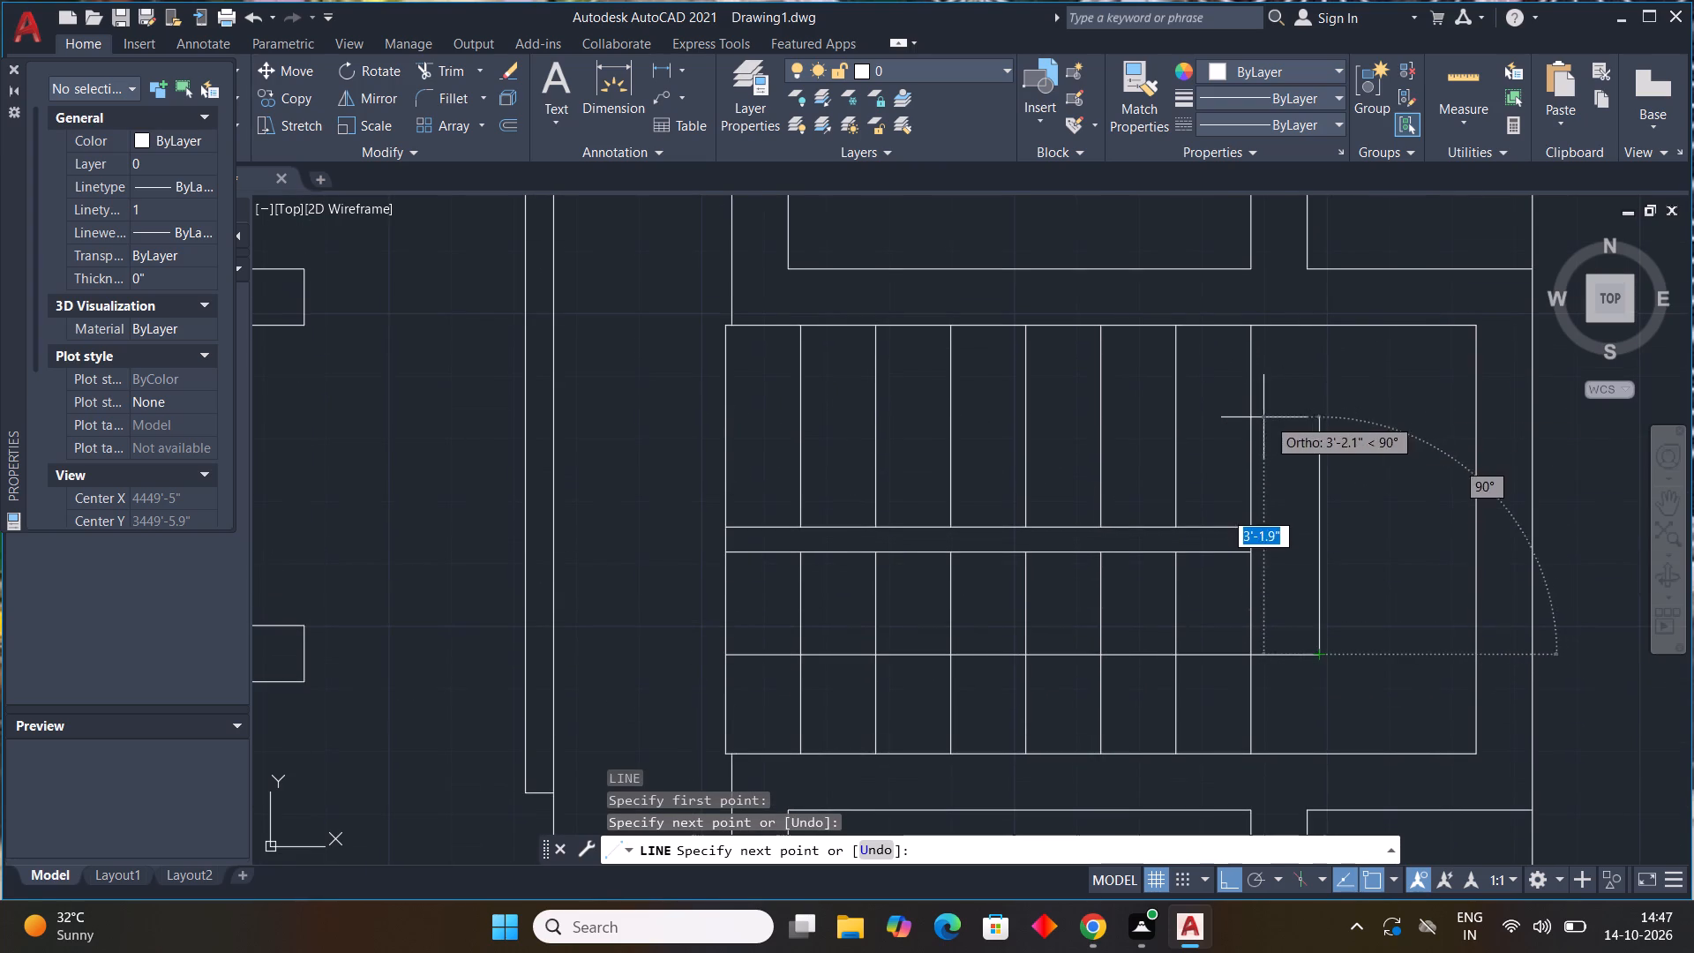
{"action": "left_click", "coordinate": [1323, 428]}
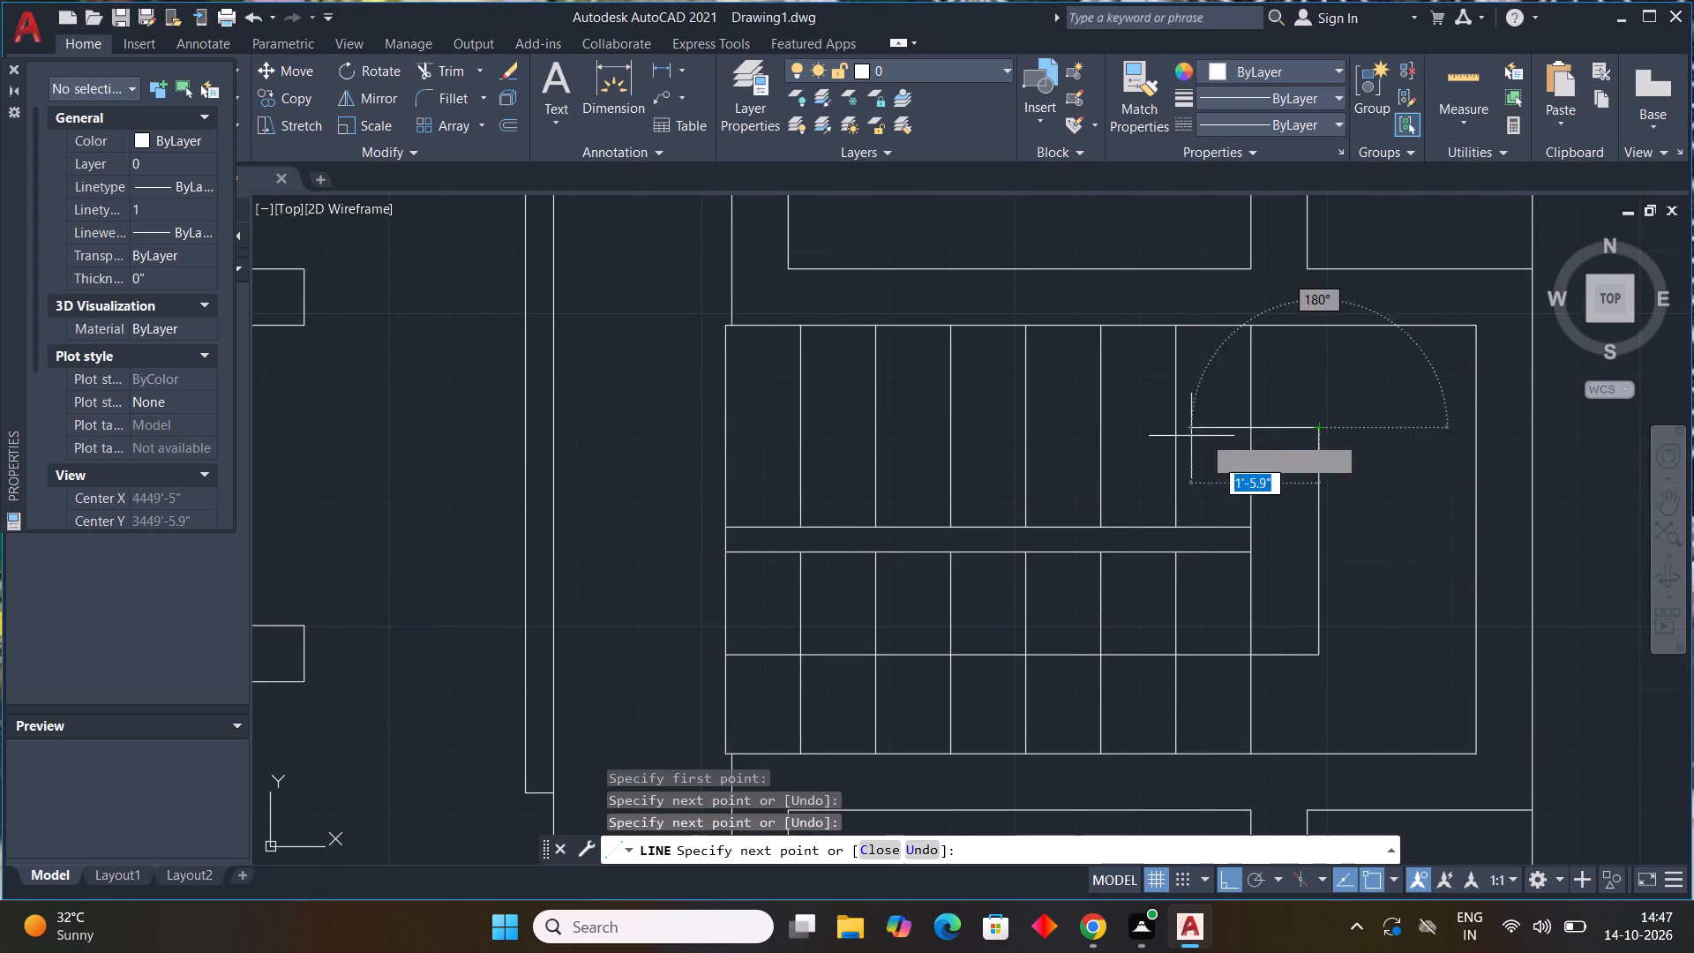
{"action": "left_click", "coordinate": [976, 439]}
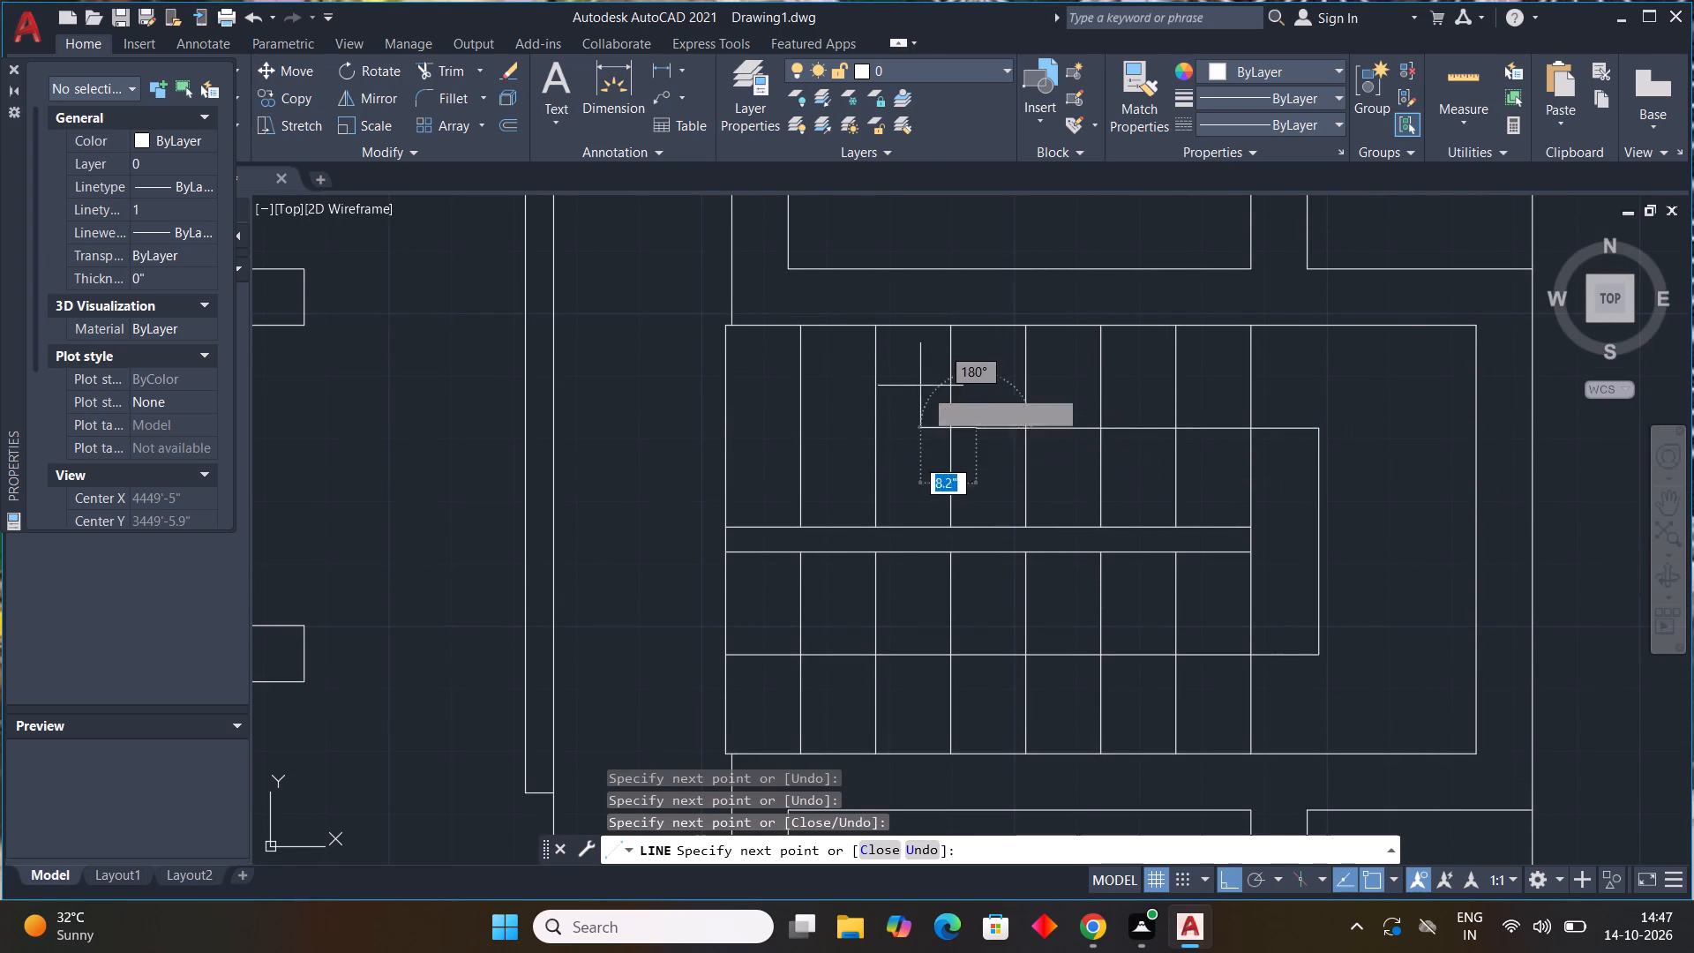
Draw two slanted strokes with Ortho off, forming an arrowhead at the left end of the upper flight's direction line.
{"action": "key", "text": "F8"}
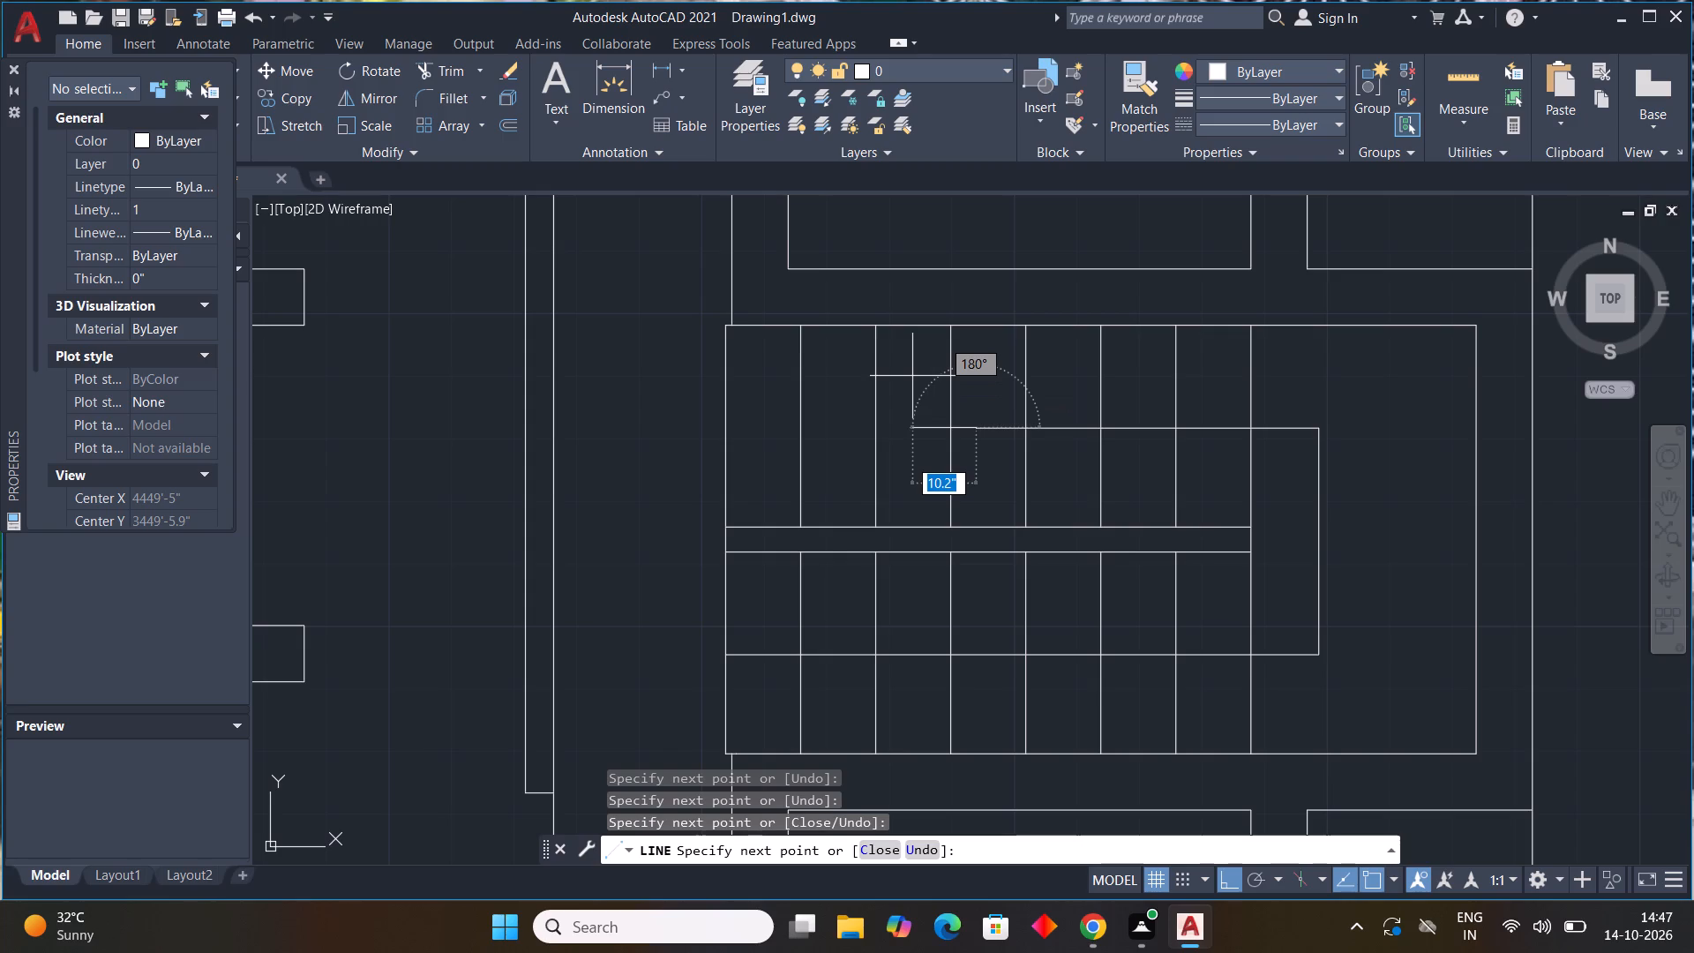
{"action": "left_click", "coordinate": [915, 373]}
{"action": "key", "text": "Escape"}
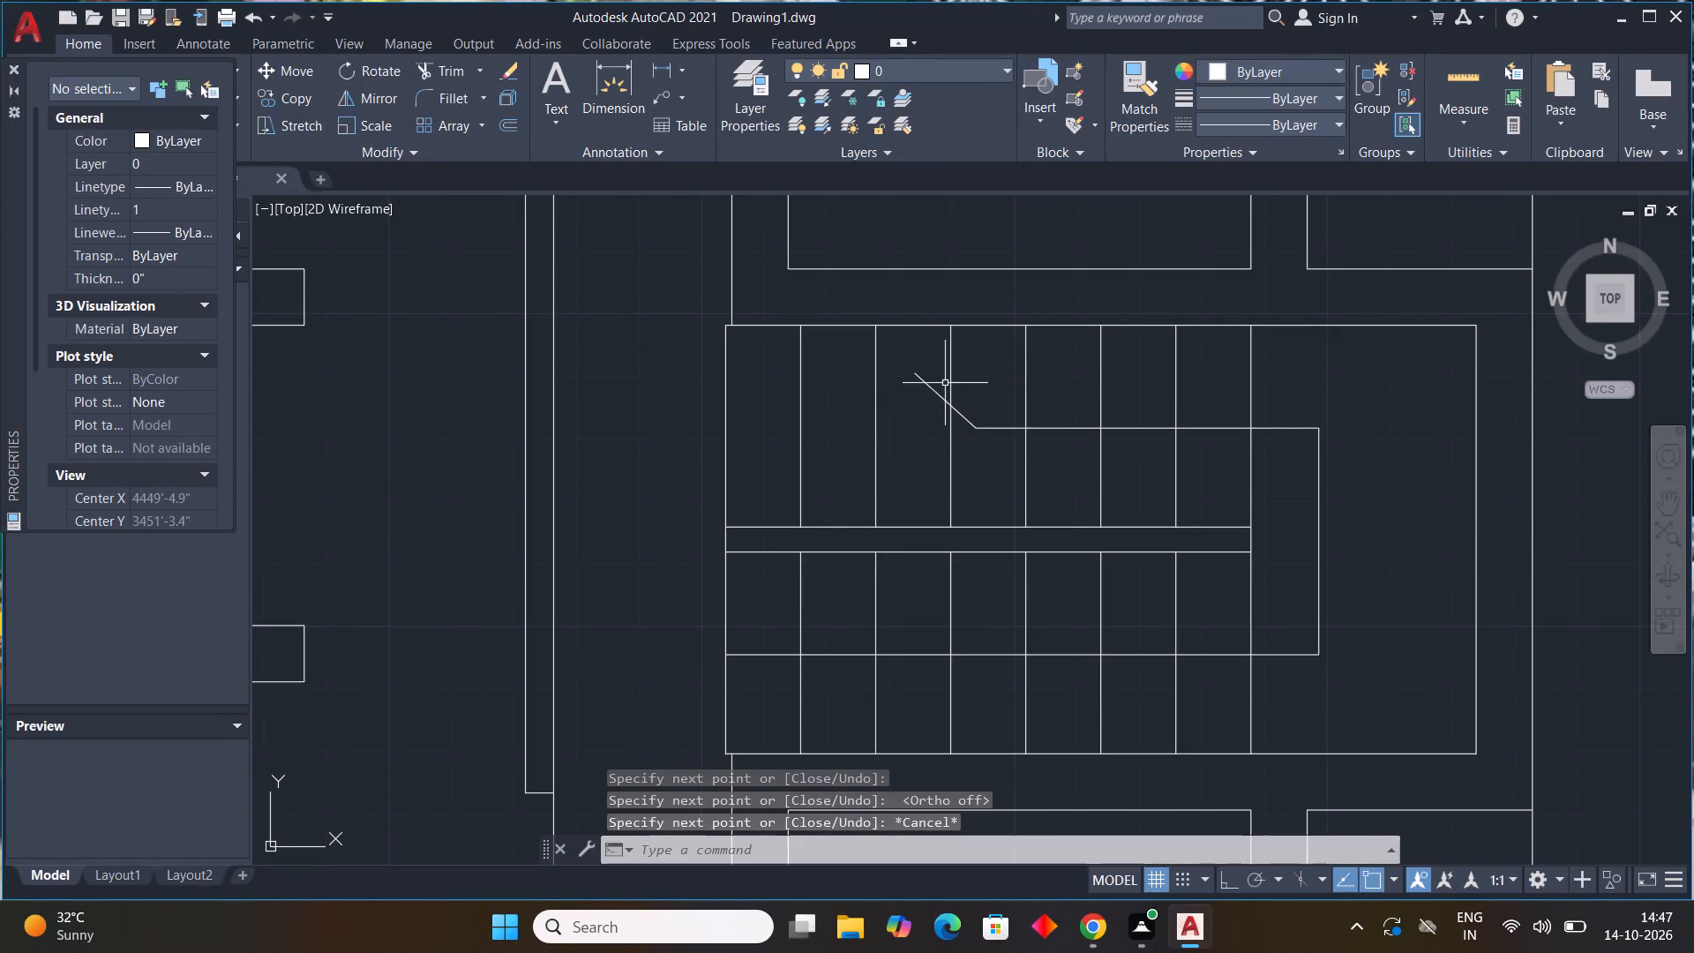
{"action": "key", "text": "space"}
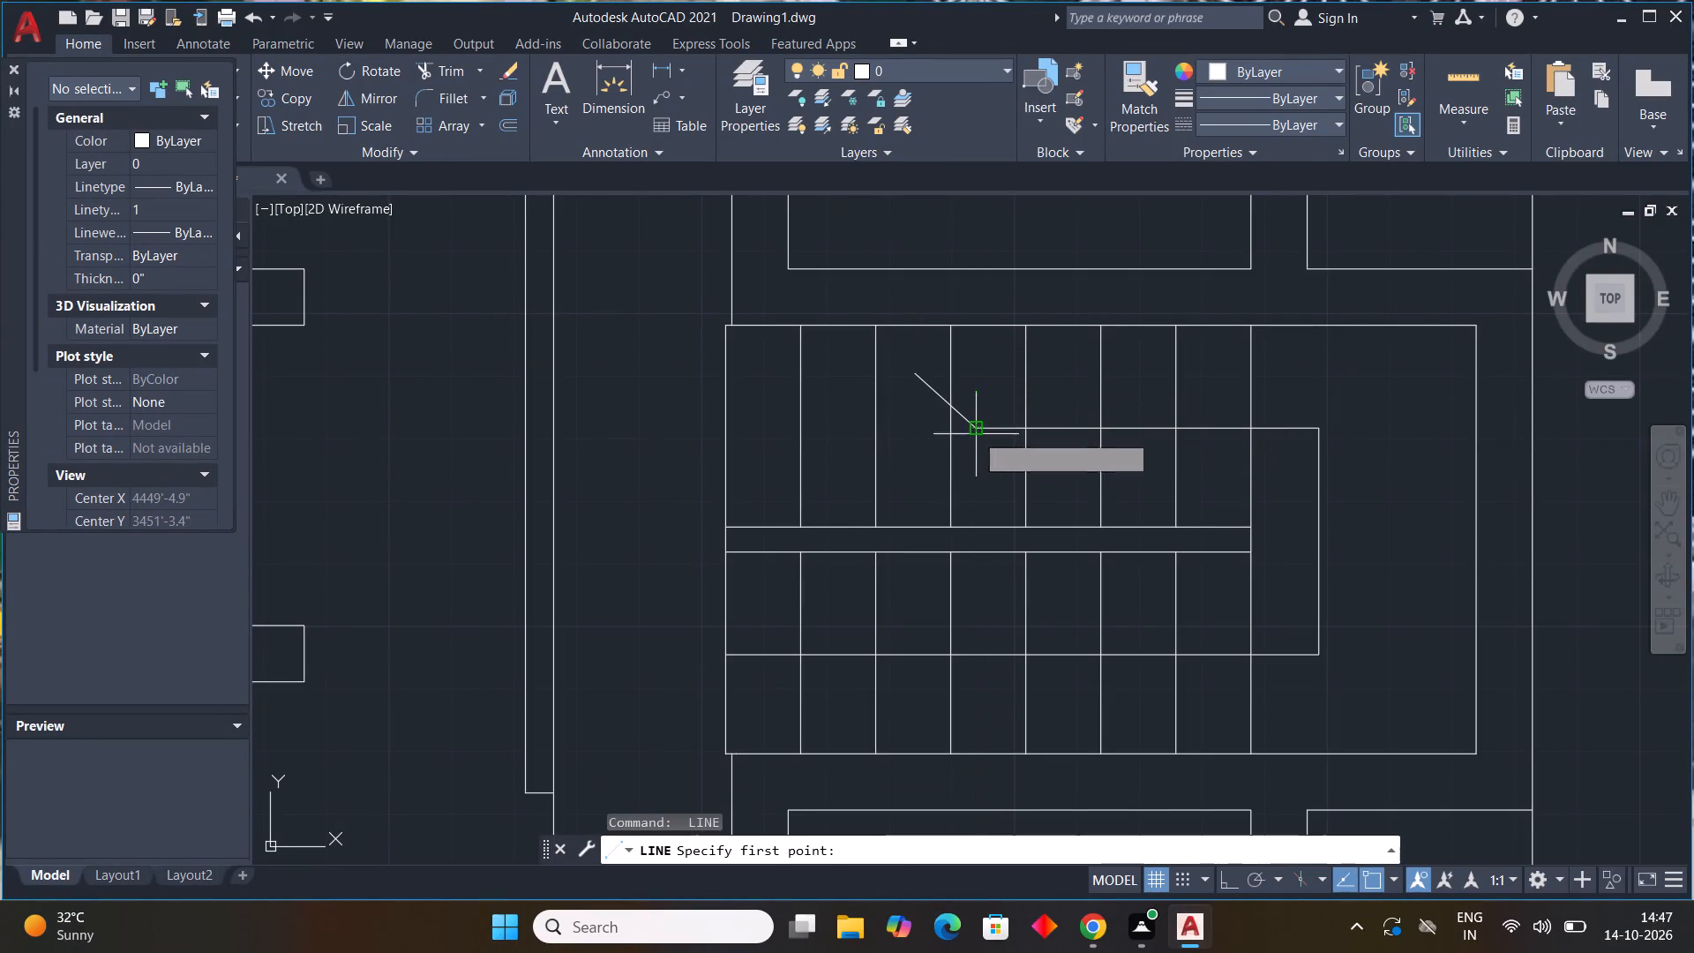
{"action": "left_click_drag", "start_coordinate": [976, 434], "coordinate": [964, 436]}
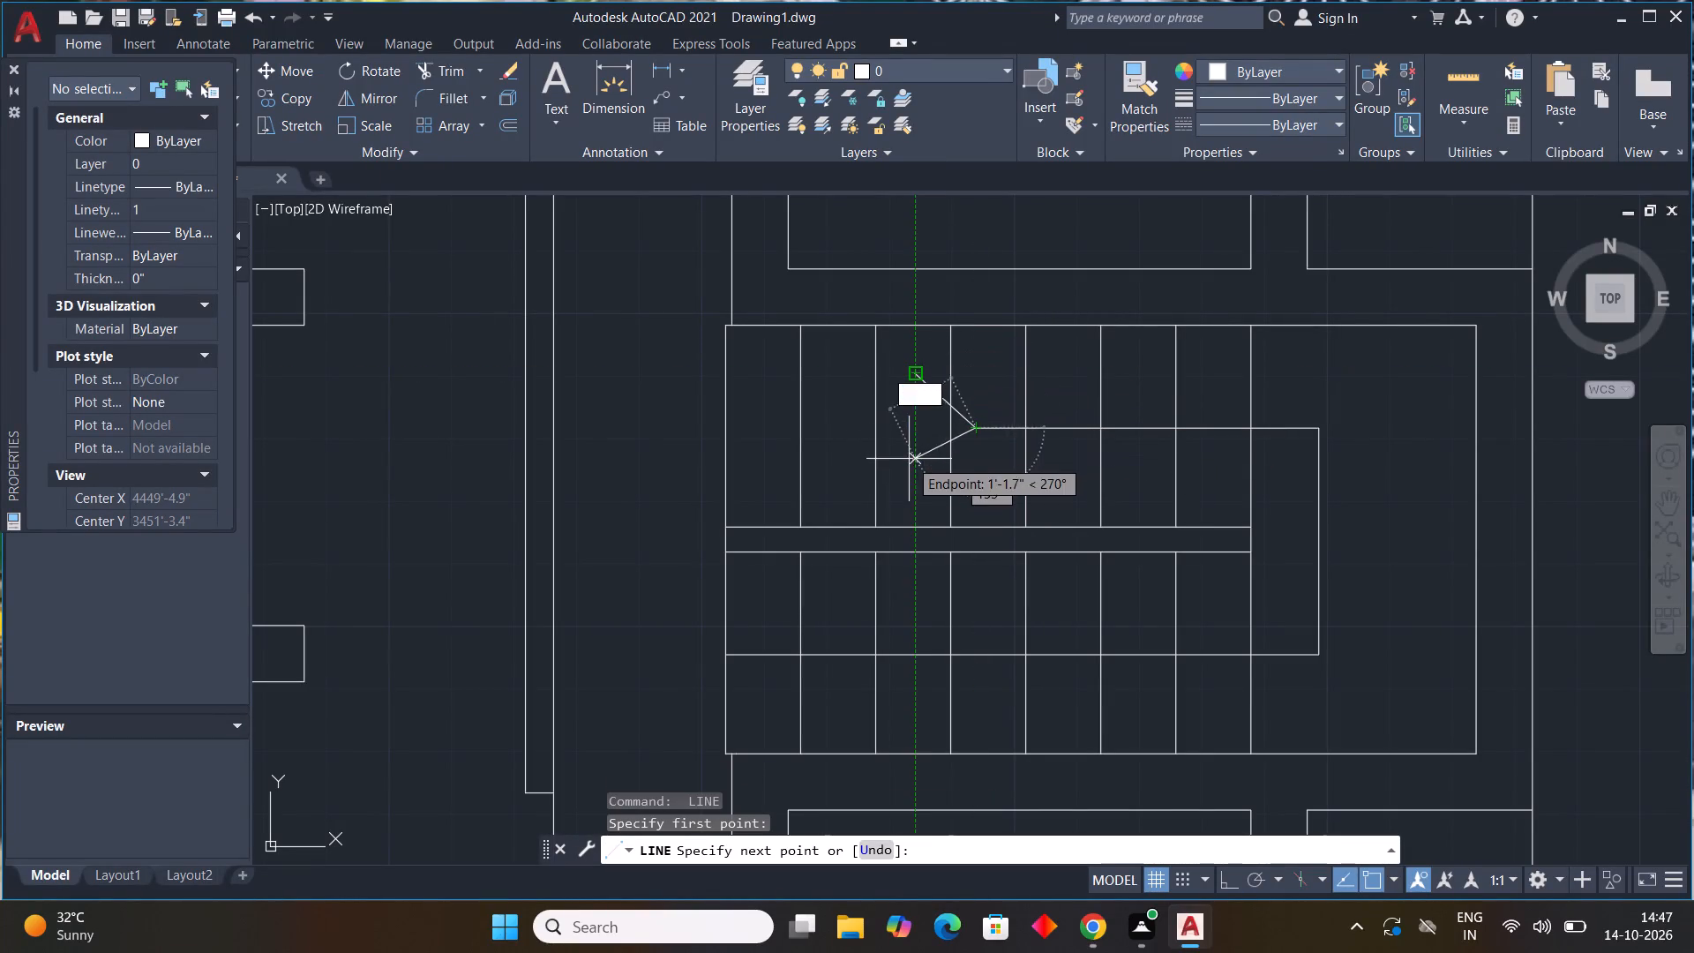
{"action": "left_click", "coordinate": [918, 474]}
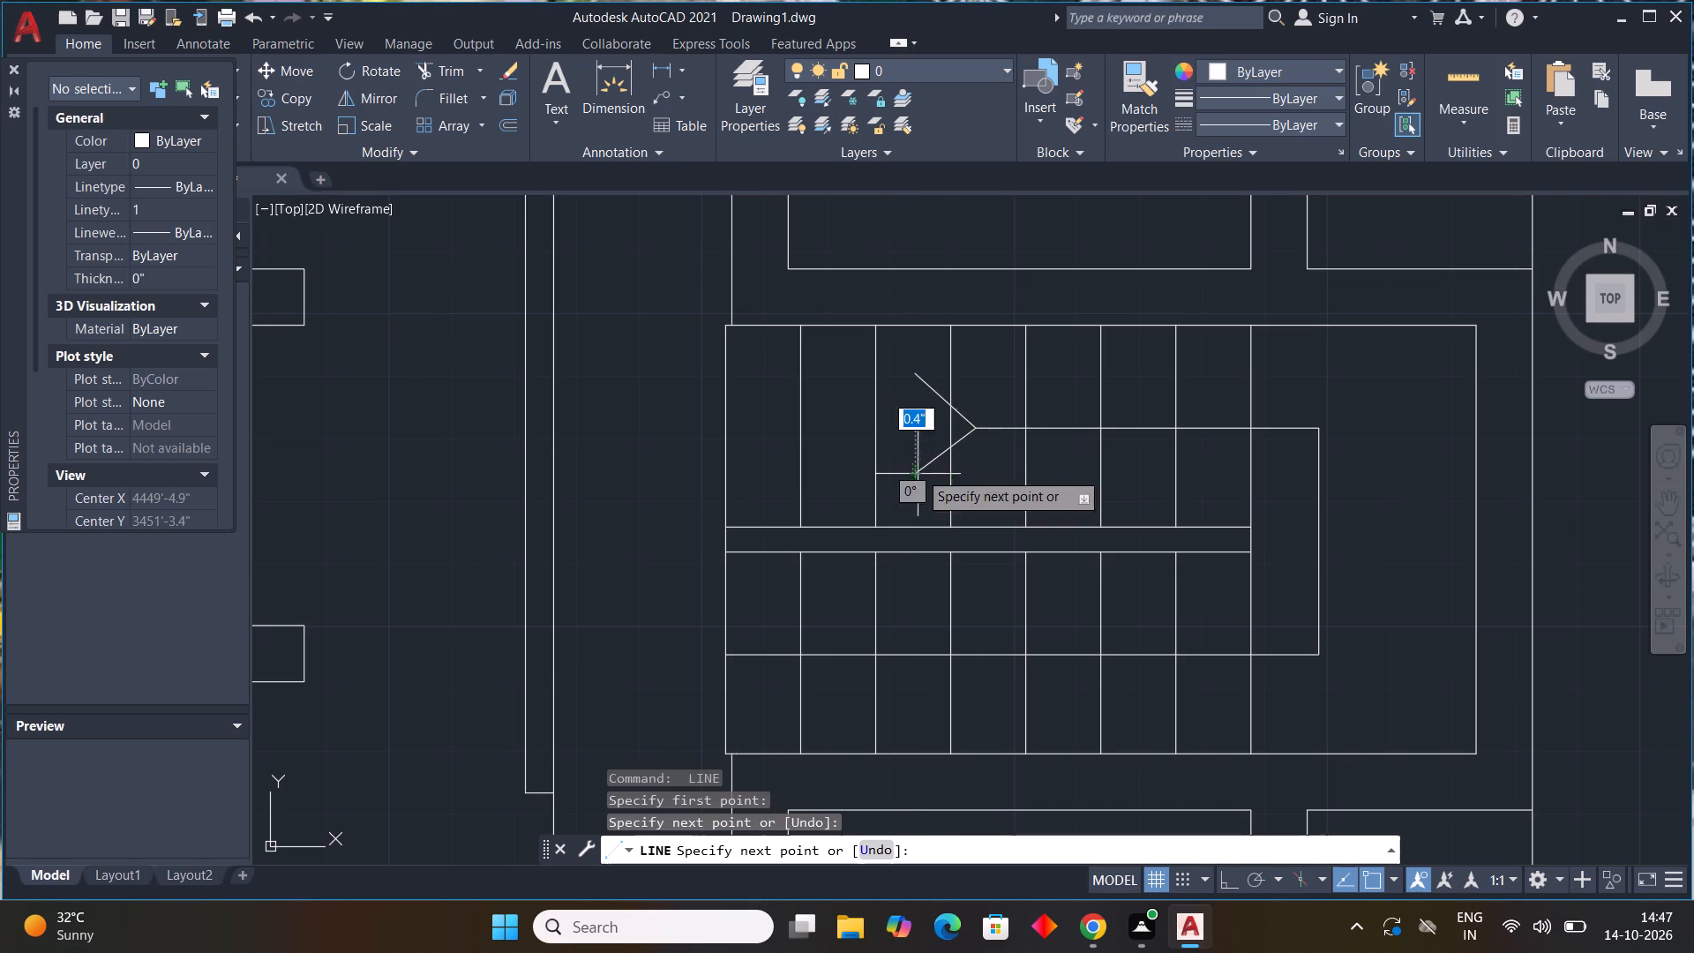
{"action": "key", "text": "Escape"}
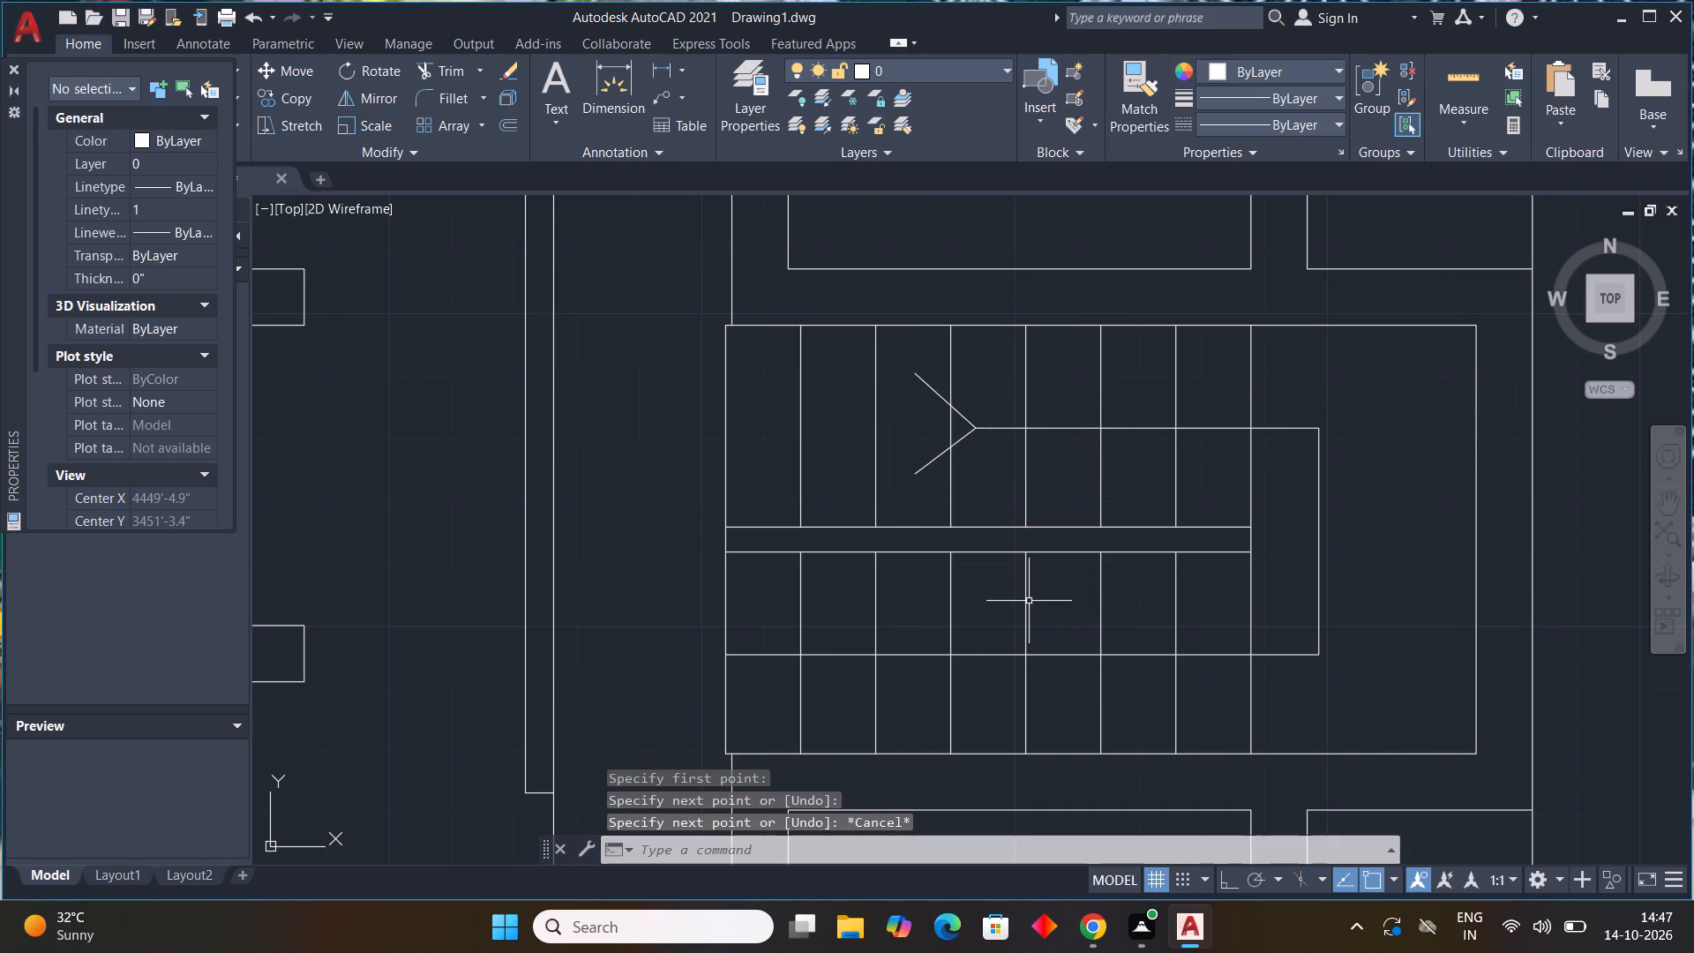
Draw two short slanted strokes forming an arrowhead at the lower flight's left end, where the direction line meets the stair edge.
{"action": "key", "text": "l"}
{"action": "key", "text": "space"}
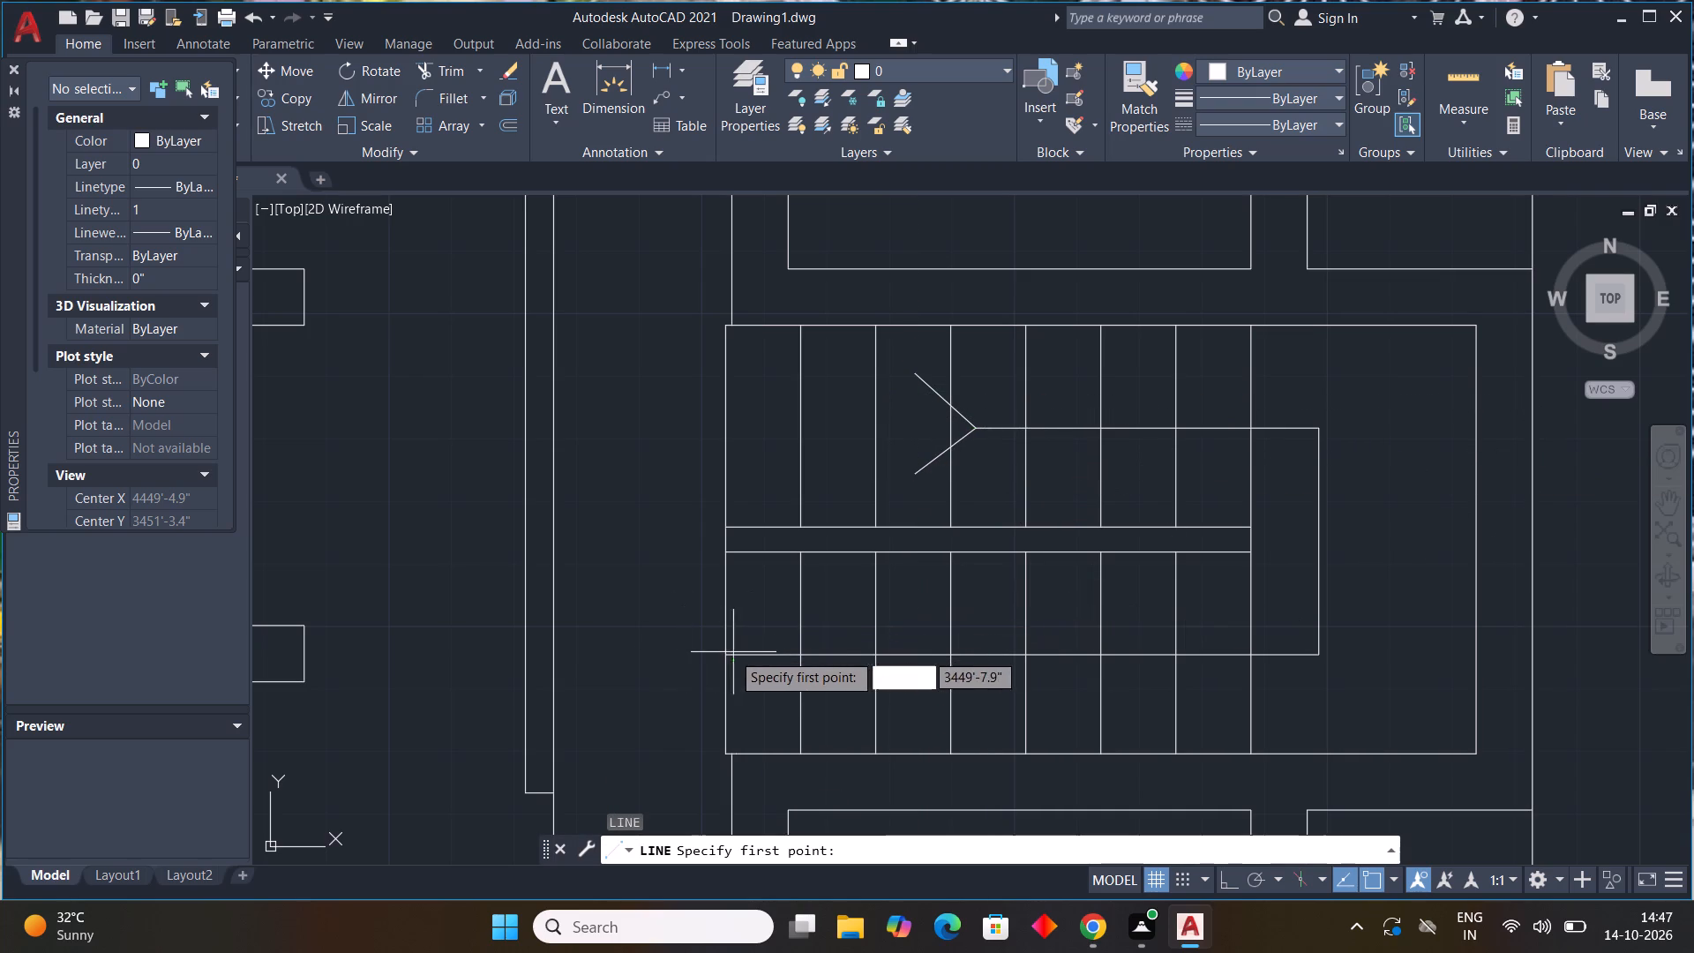
{"action": "left_click_drag", "start_coordinate": [726, 654], "coordinate": [735, 647]}
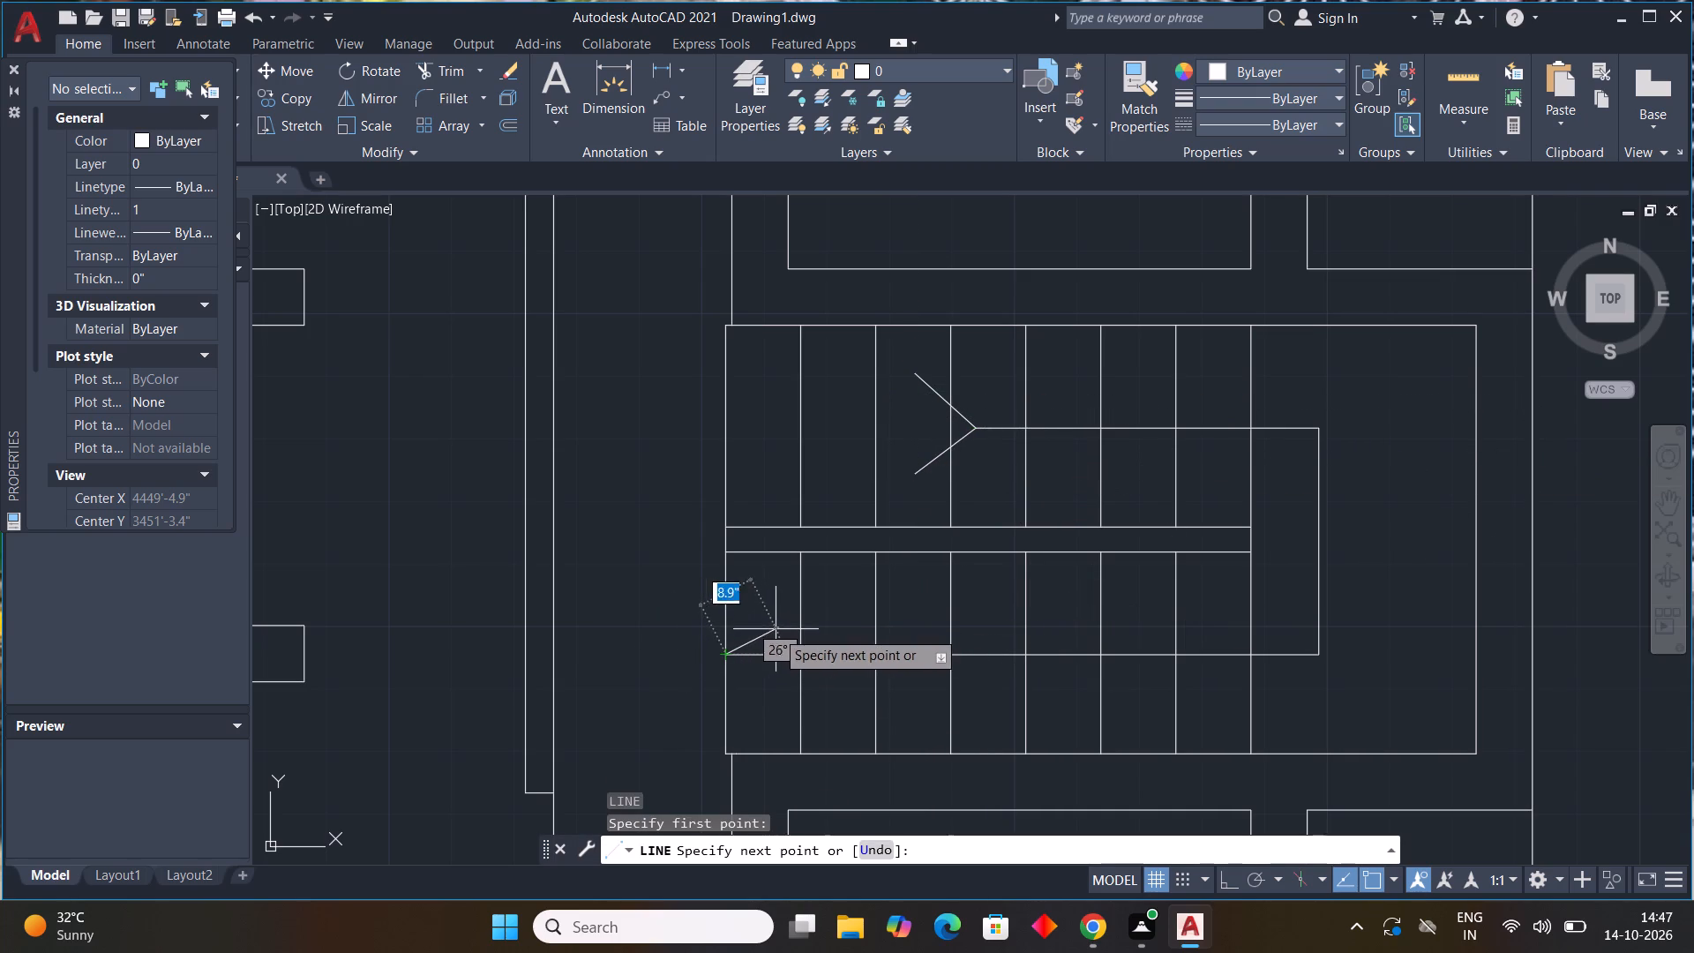
{"action": "left_click", "coordinate": [776, 629]}
{"action": "key", "text": "Escape"}
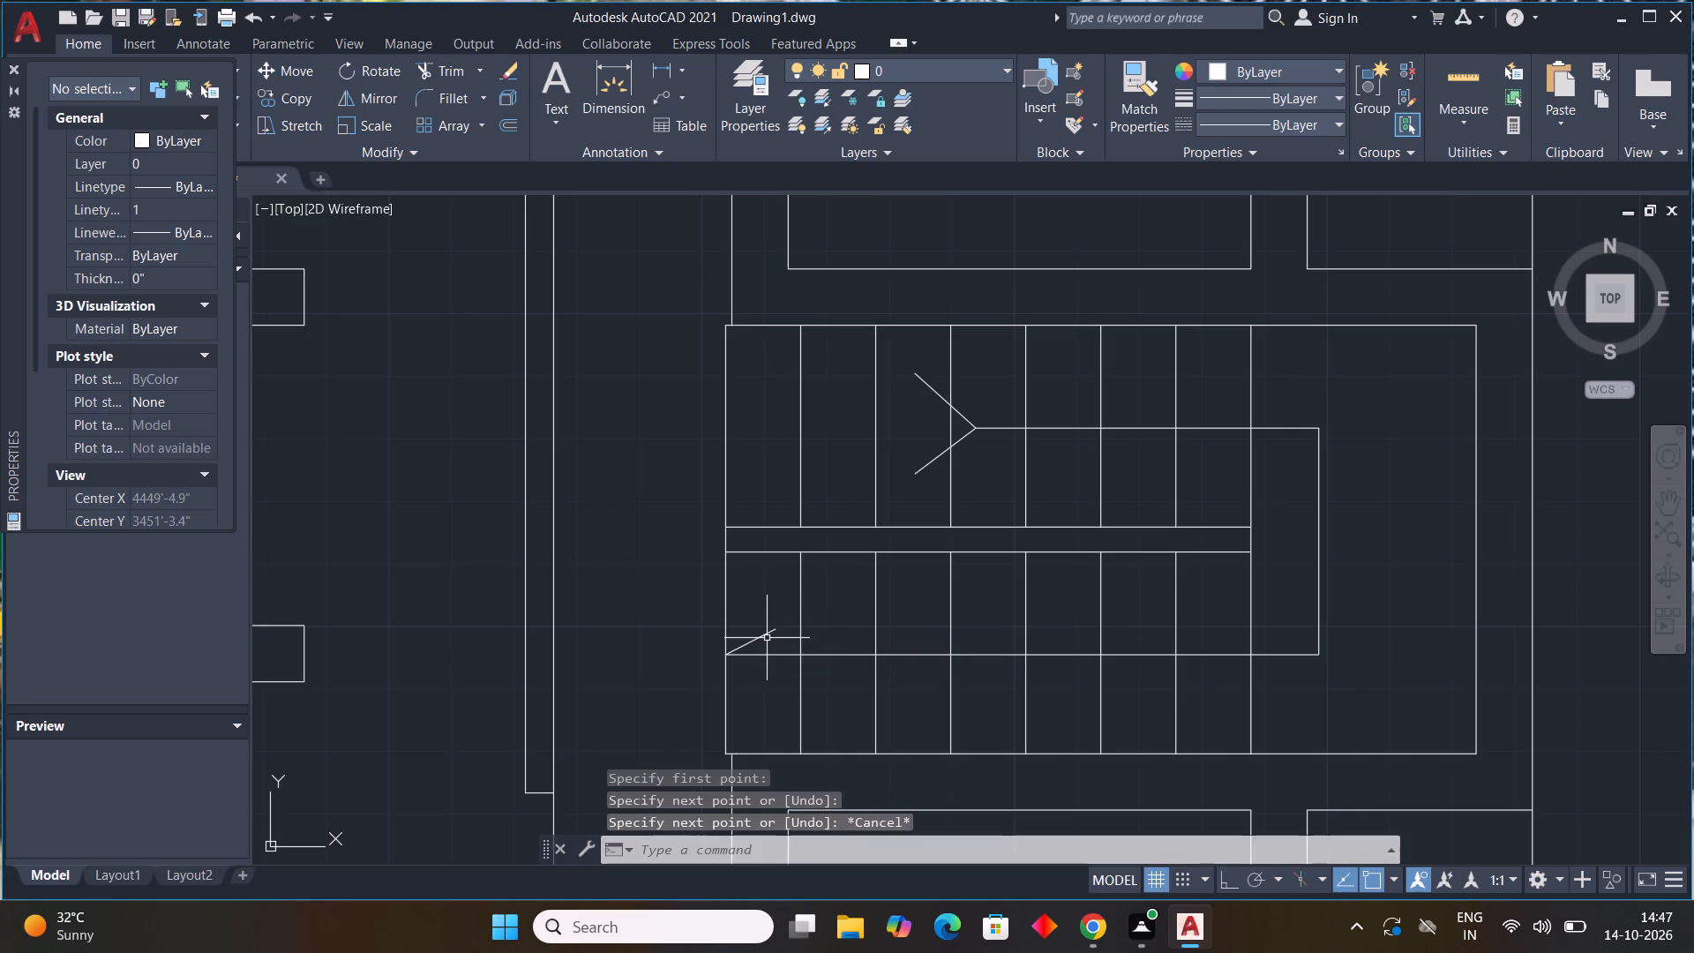
{"action": "key", "text": "space"}
{"action": "left_click", "coordinate": [726, 655]}
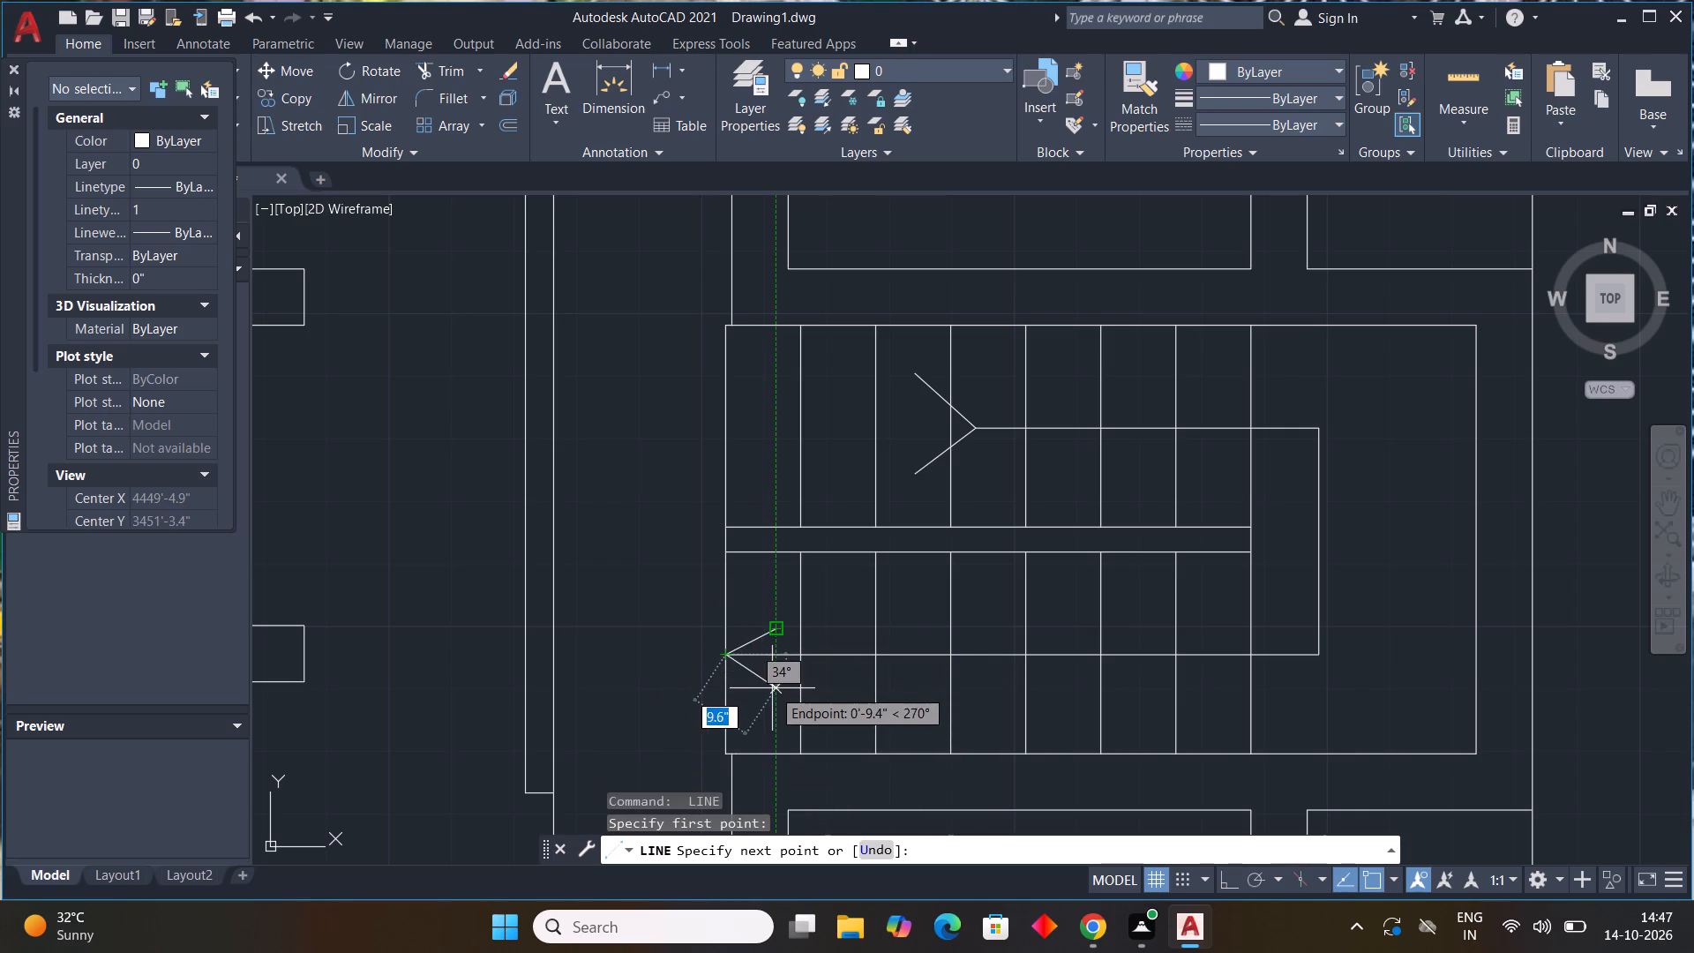
{"action": "left_click", "coordinate": [772, 688]}
{"action": "key", "text": "Escape"}
Draw a short horizontal line across the vertical wall in the upper-left middle room, about 5' above the horizontal wall below.
{"action": "scroll", "coordinate": [906, 643], "scroll_direction": "down", "scroll_amount": 3}
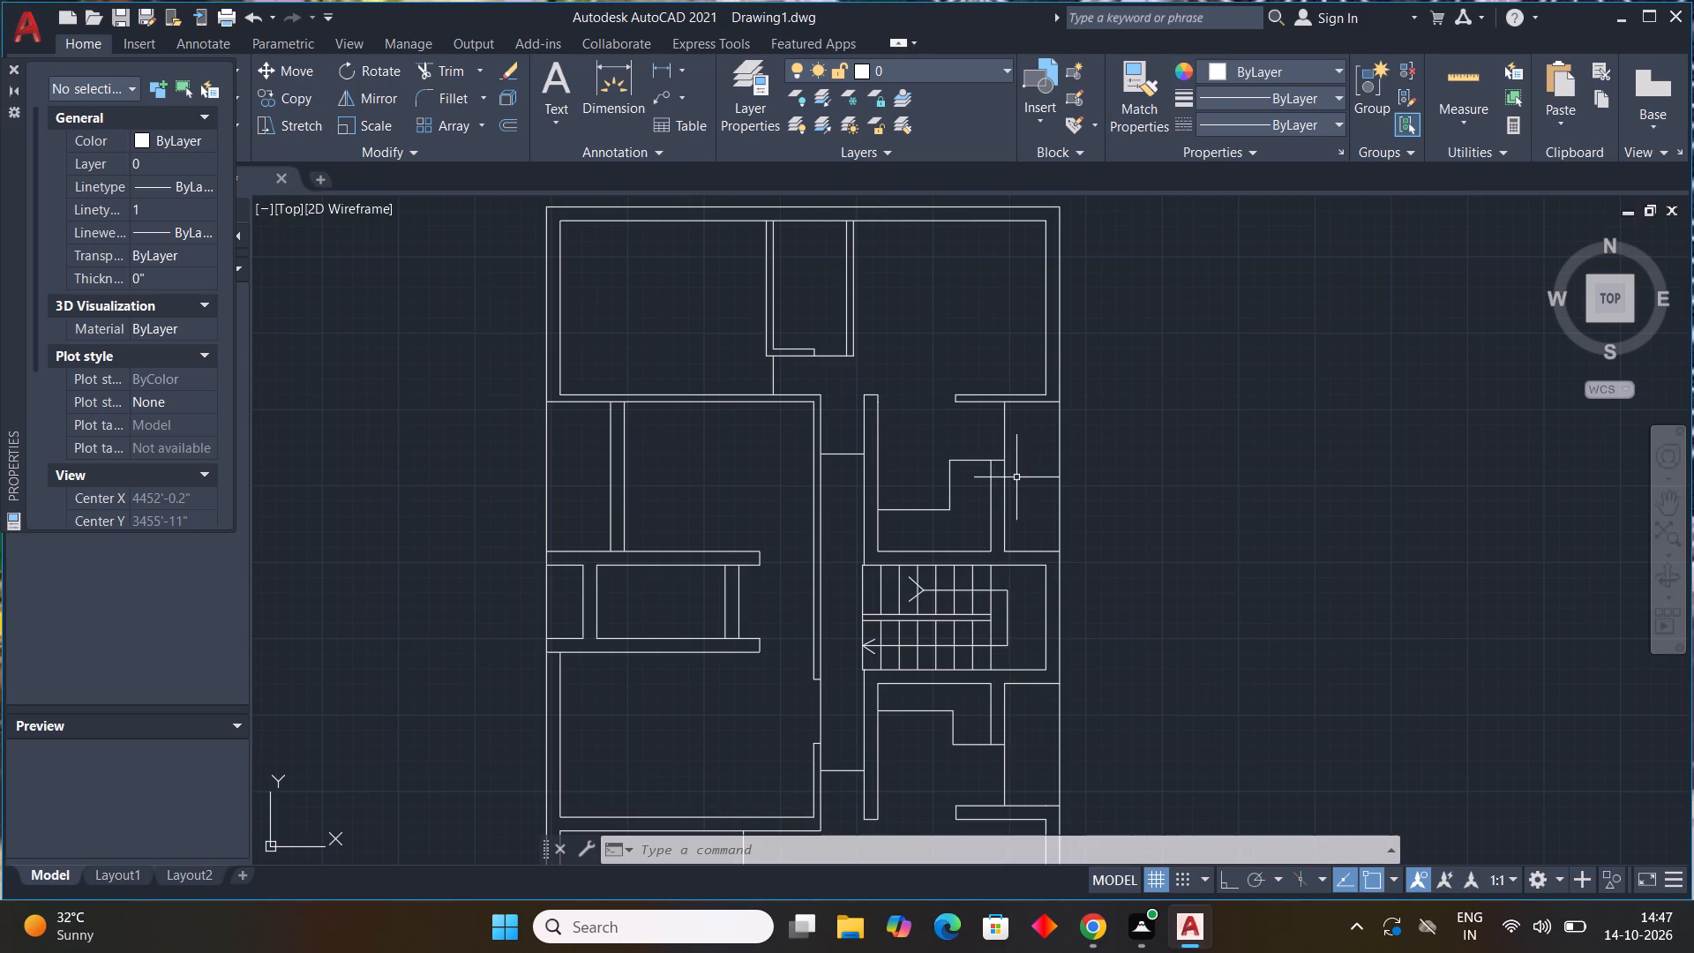
{"action": "scroll", "coordinate": [1001, 393], "scroll_direction": "down", "scroll_amount": 2}
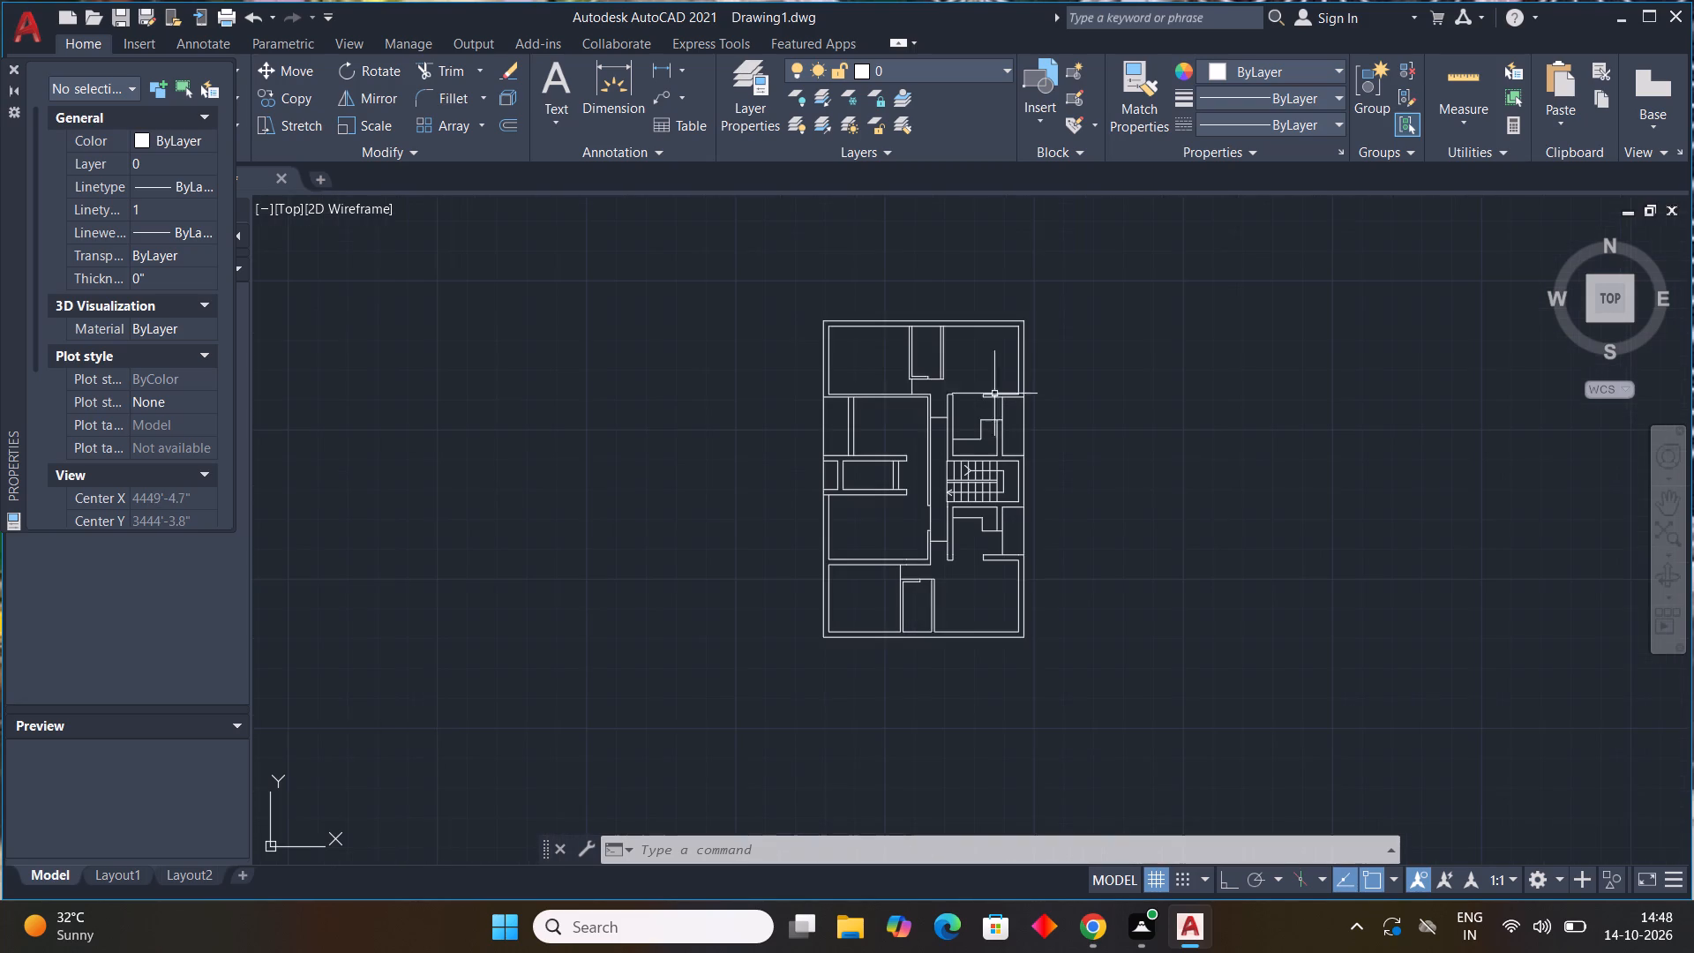
{"action": "scroll", "coordinate": [852, 313], "scroll_direction": "up", "scroll_amount": 3}
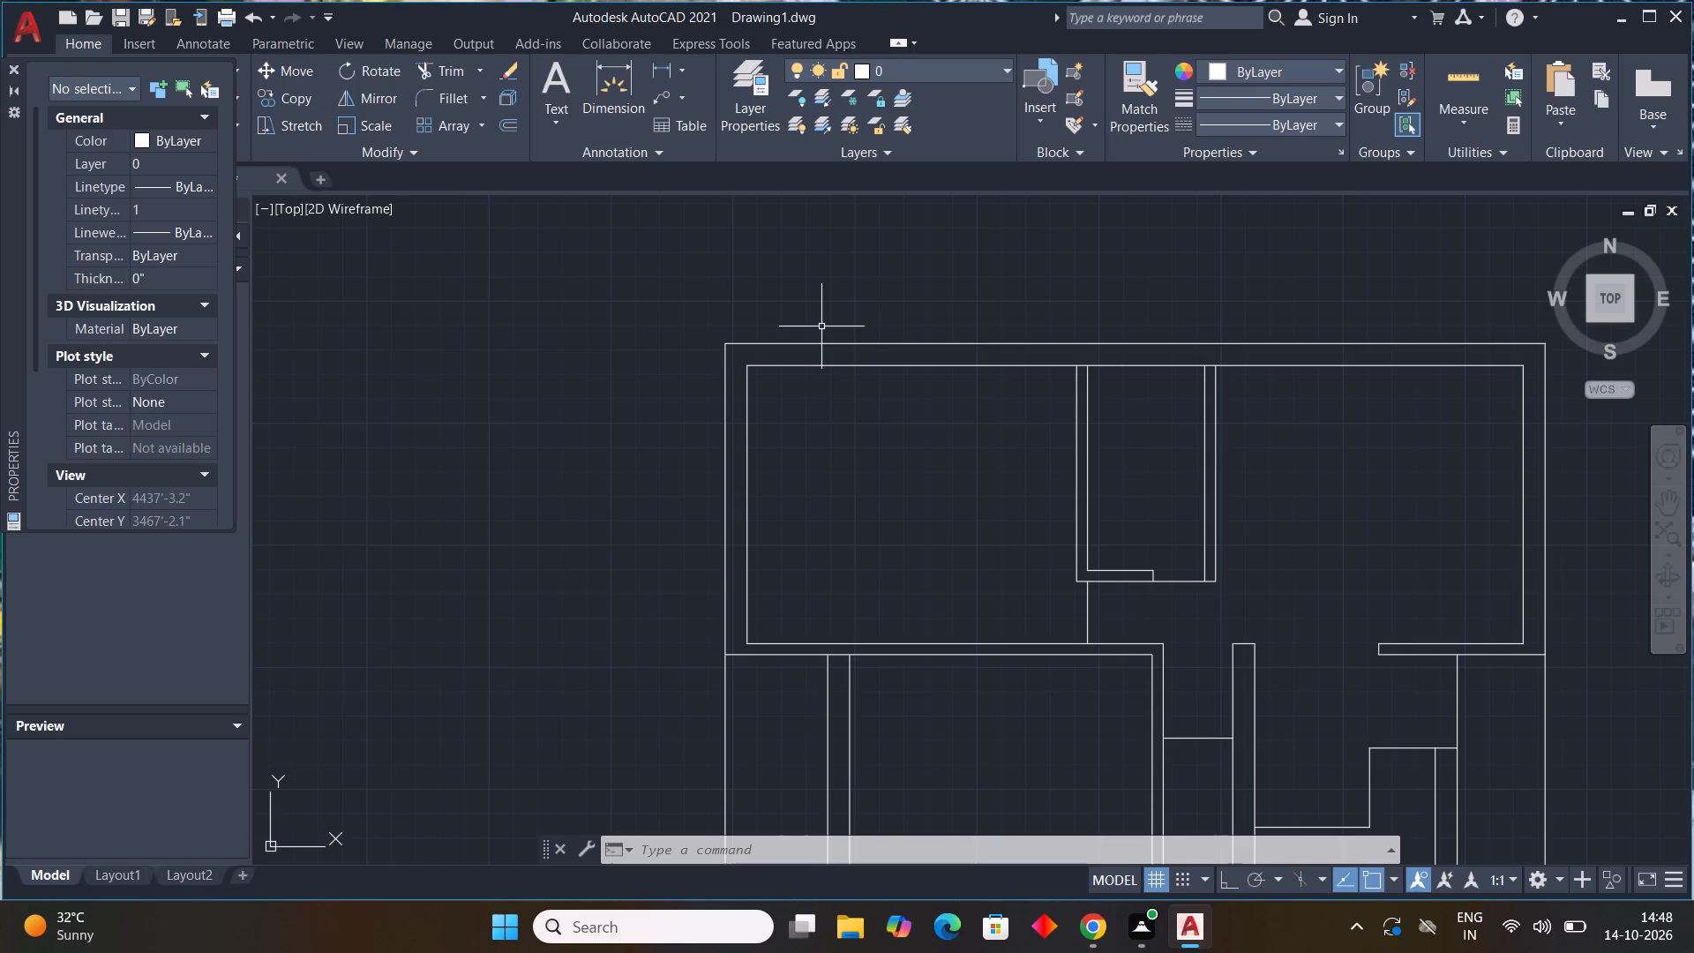
{"action": "scroll", "coordinate": [811, 116], "scroll_direction": "down", "scroll_amount": 3}
{"action": "scroll", "coordinate": [866, 513], "scroll_direction": "up", "scroll_amount": 2}
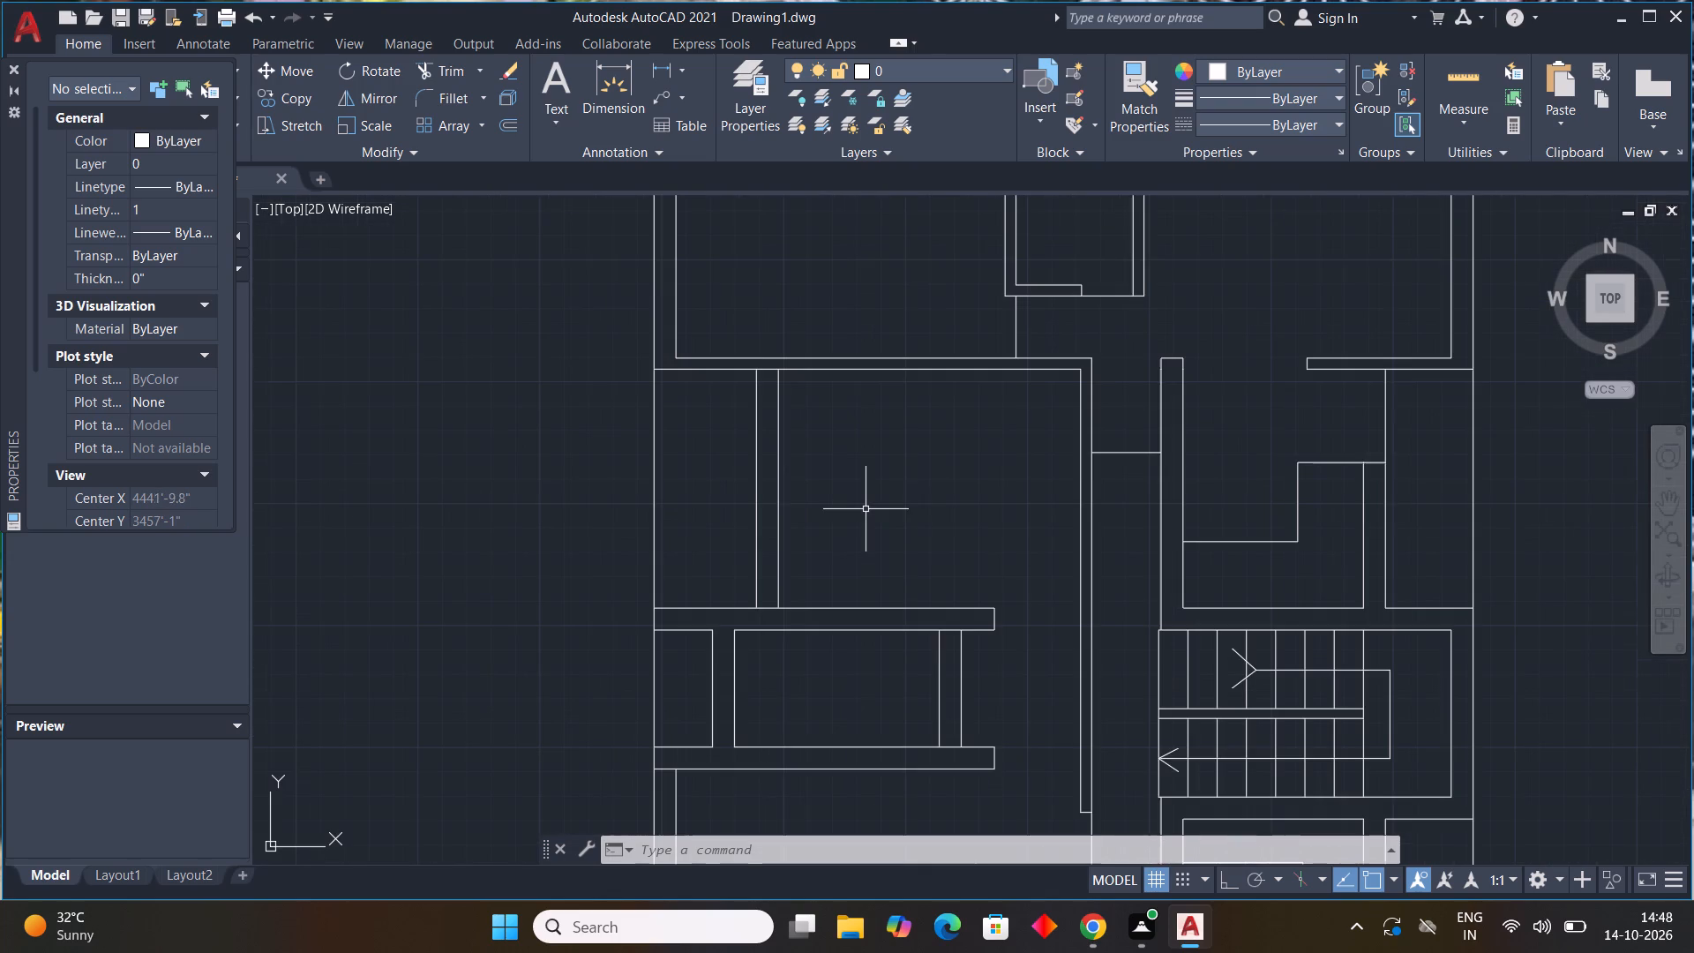
{"action": "type", "text": "l"}
{"action": "key", "text": "space"}
{"action": "scroll", "coordinate": [764, 484], "scroll_direction": "up", "scroll_amount": 1}
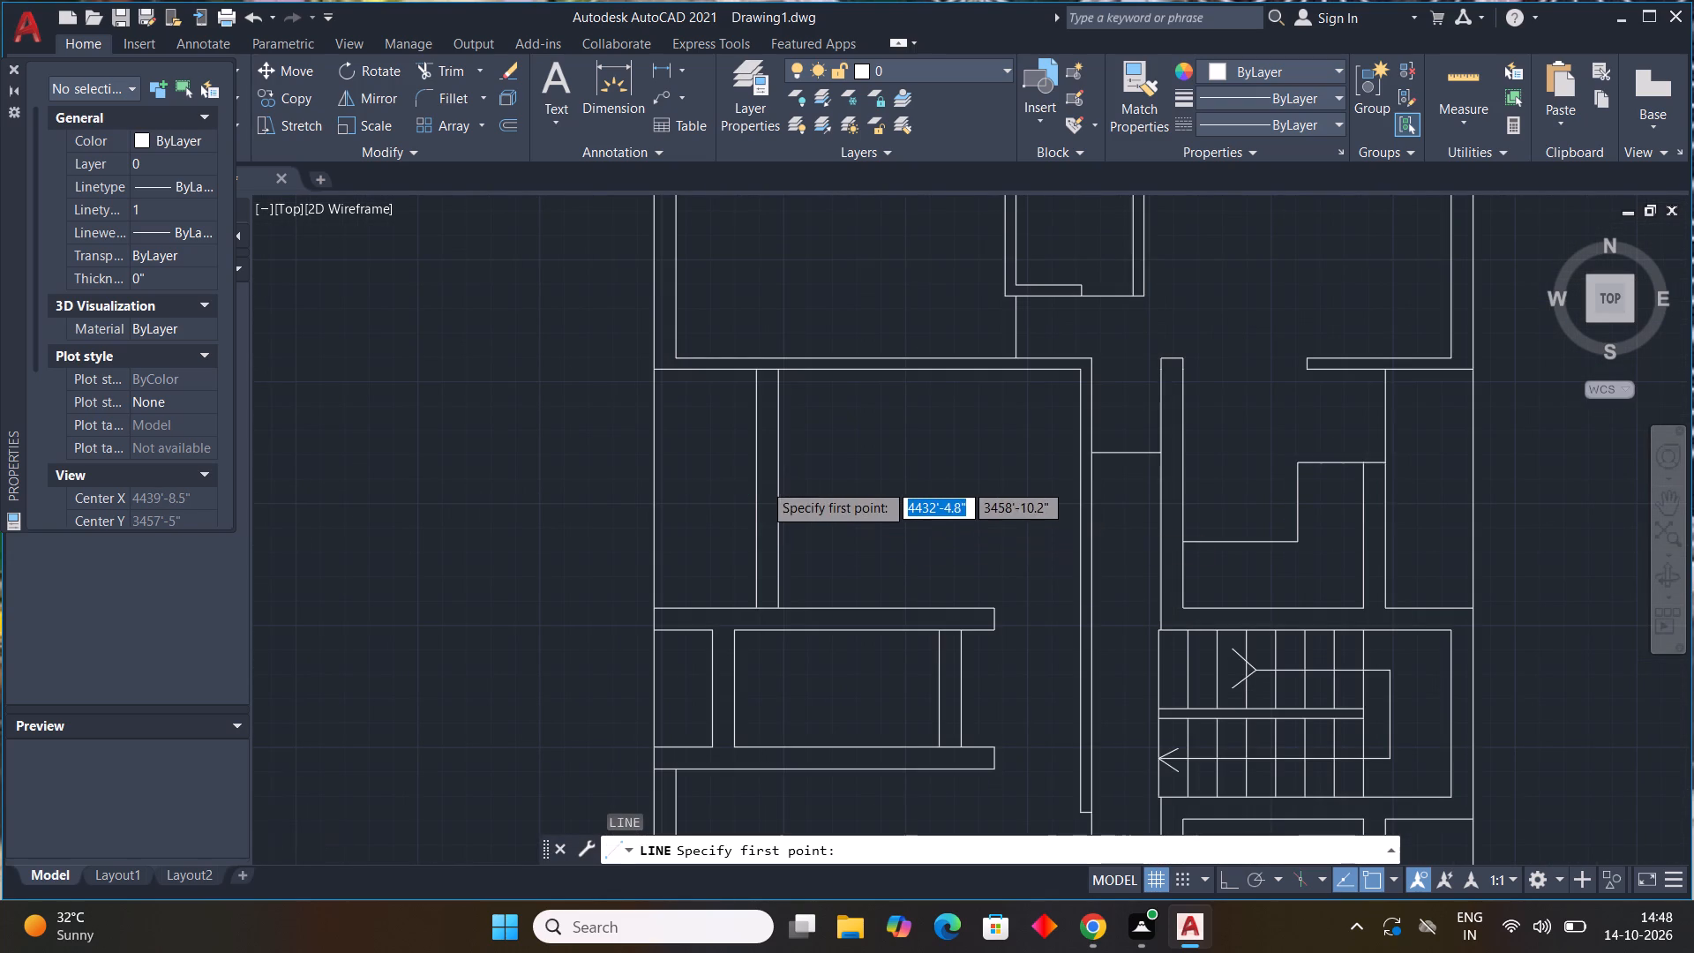
{"action": "scroll", "coordinate": [761, 478], "scroll_direction": "up", "scroll_amount": 2}
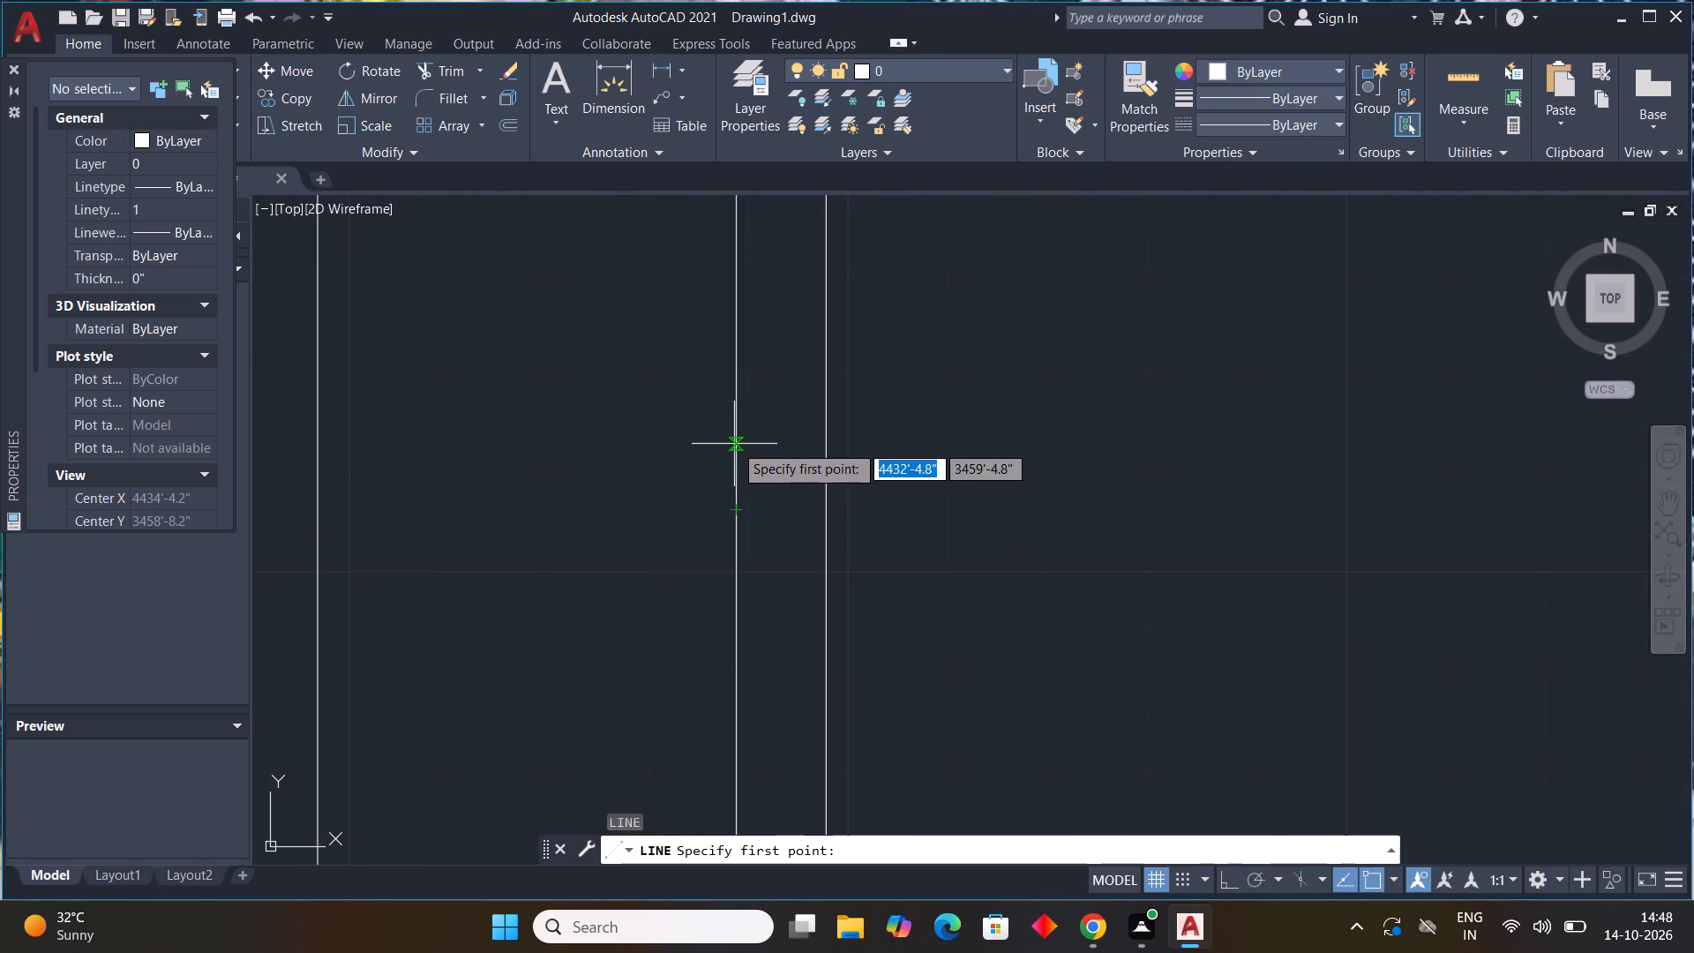
{"action": "scroll", "coordinate": [758, 472], "scroll_direction": "down", "scroll_amount": 2}
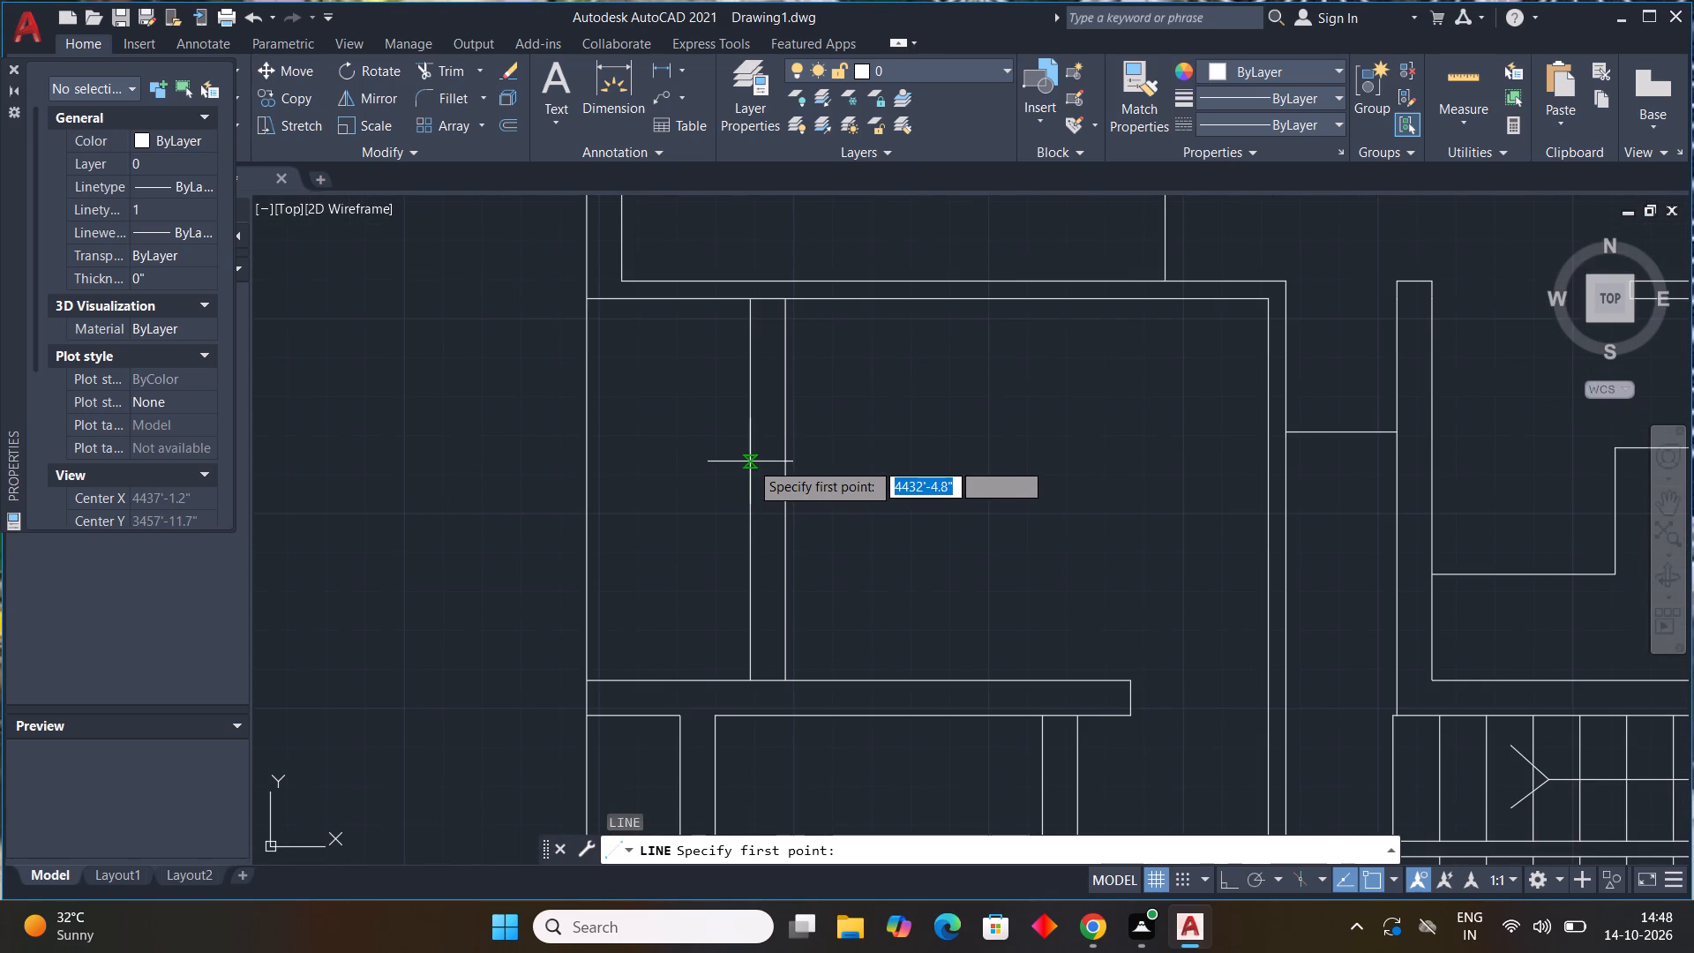
{"action": "left_click", "coordinate": [752, 445]}
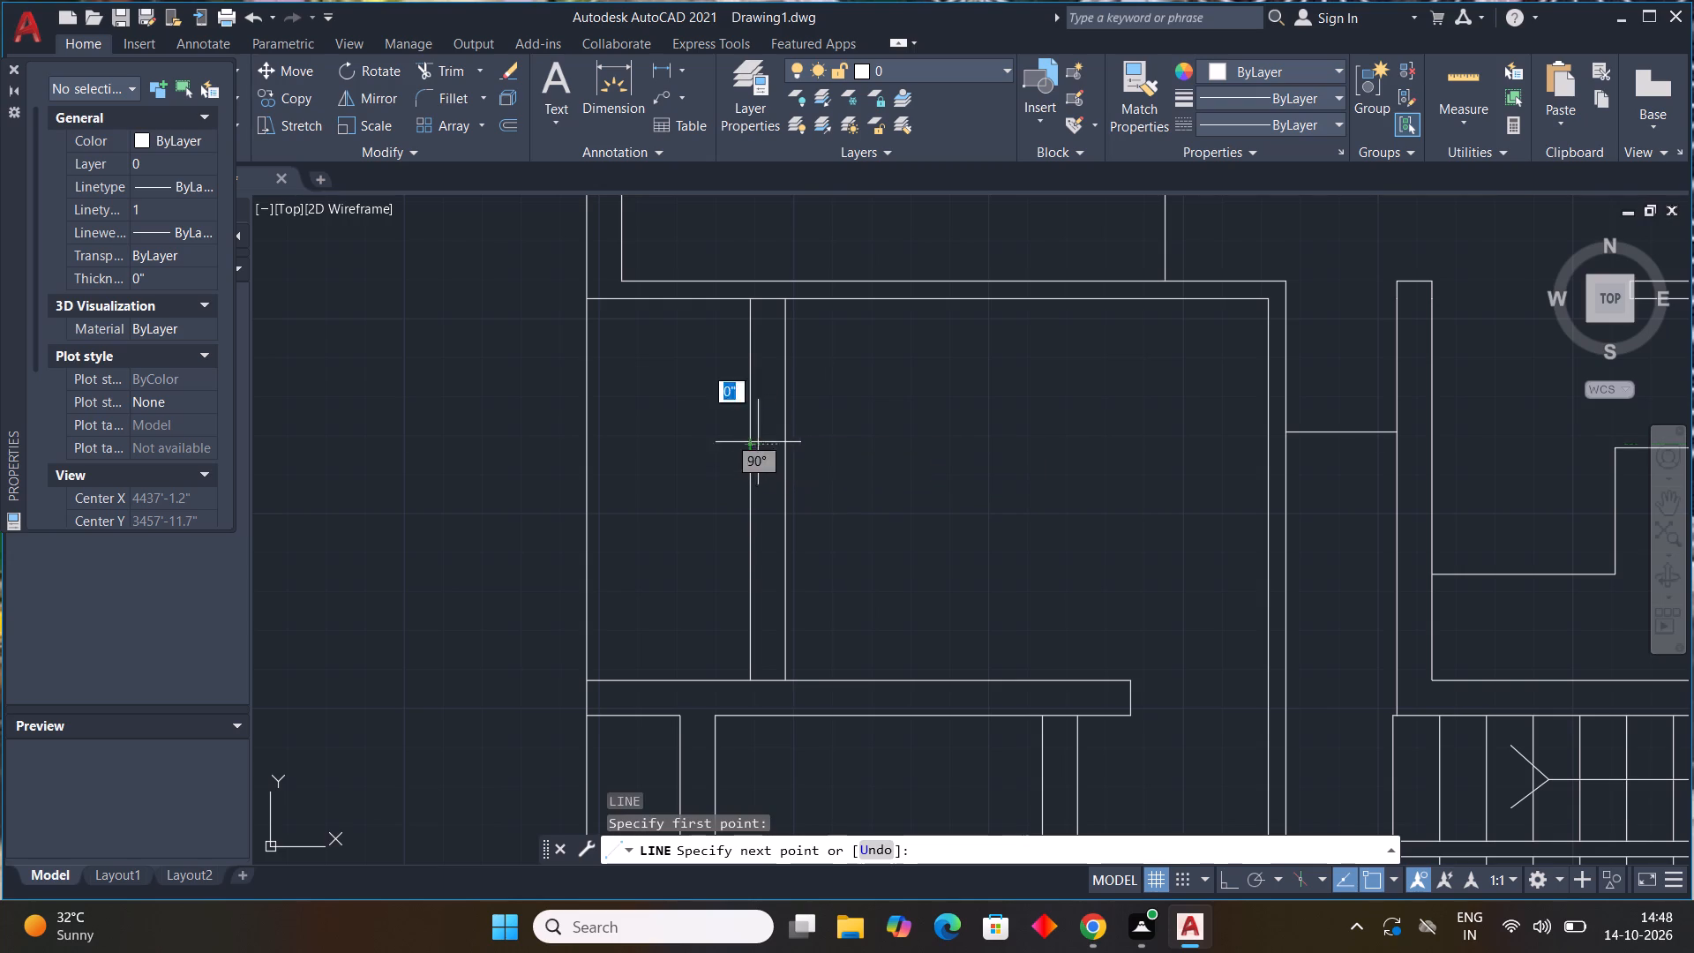
{"action": "left_click", "coordinate": [793, 446]}
{"action": "key", "text": "Escape"}
Trim away the vertical wall's right face line above the new short cross line.
{"action": "key", "text": "t"}
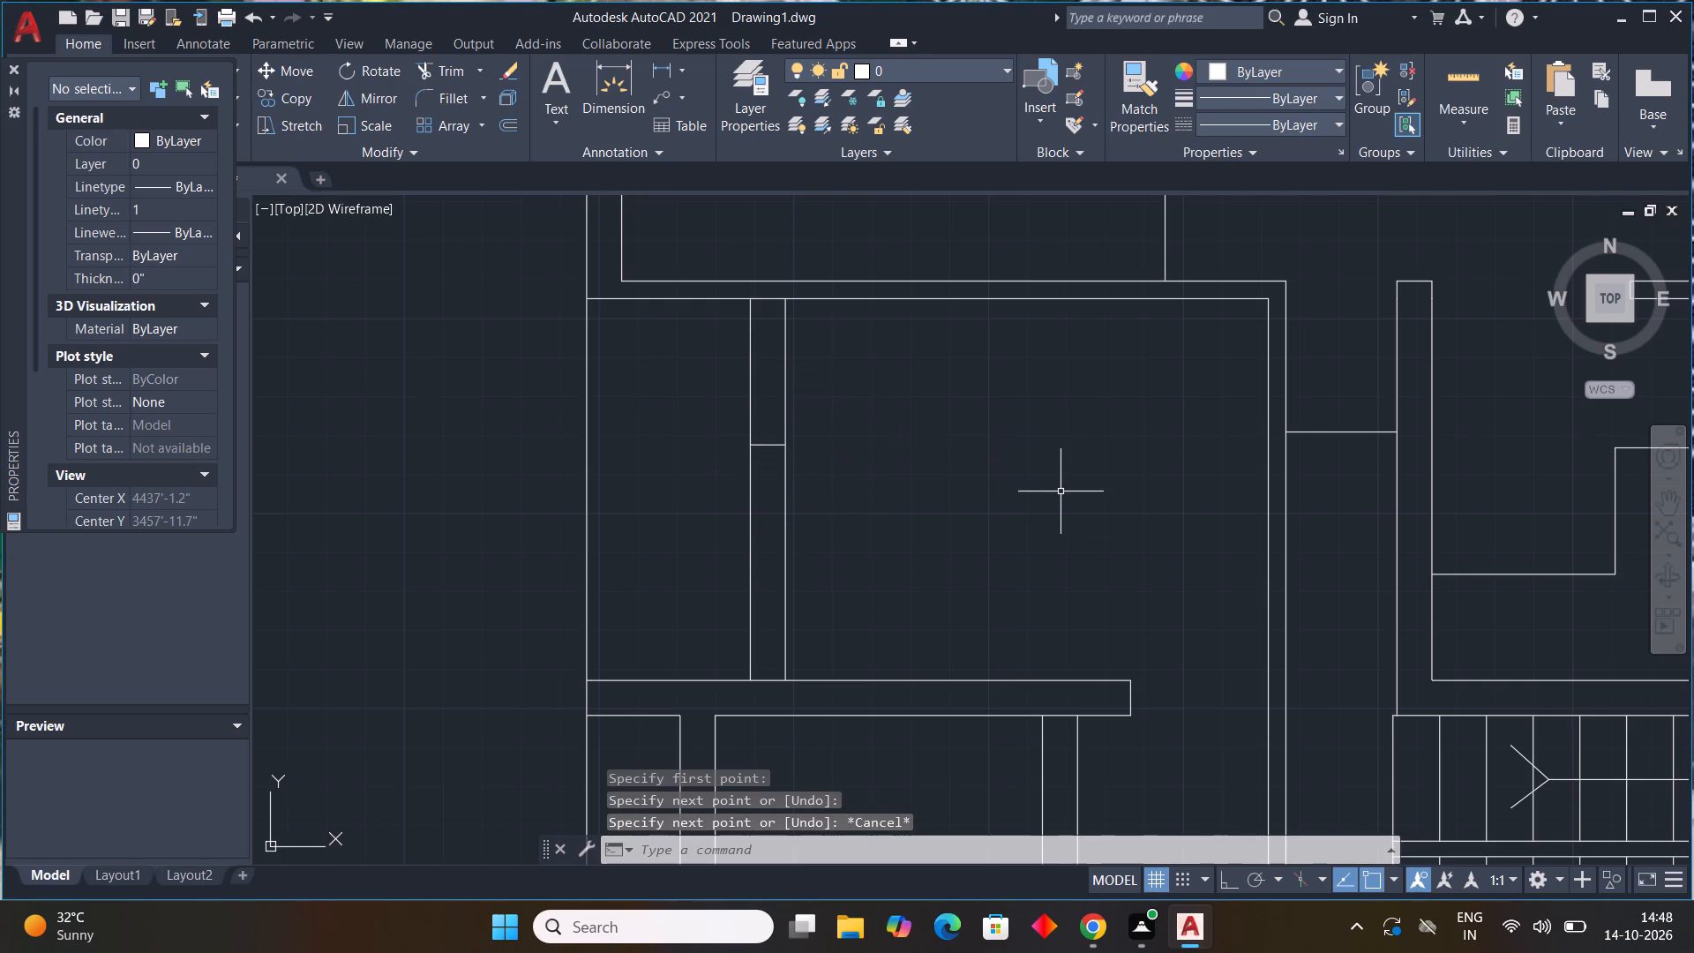
{"action": "key", "text": "r"}
{"action": "key", "text": "space"}
{"action": "left_click_drag", "start_coordinate": [788, 413], "coordinate": [811, 413]}
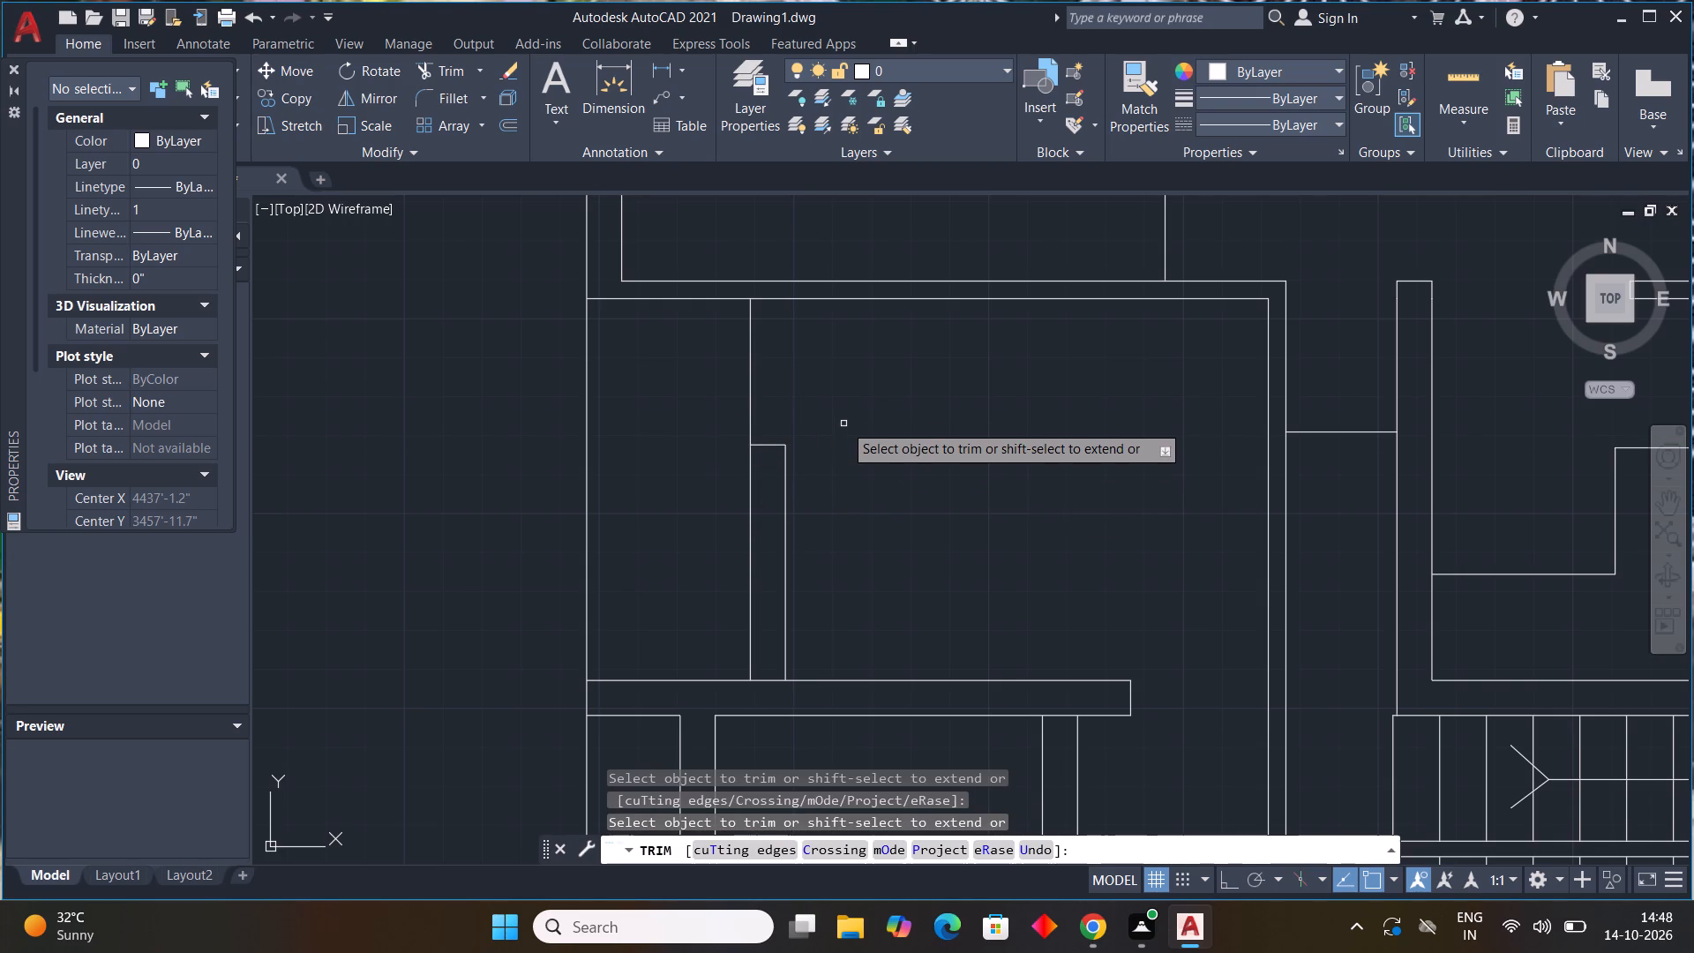
{"action": "key", "text": "Escape"}
{"action": "key", "text": "Escape"}
{"action": "key", "text": "Escape"}
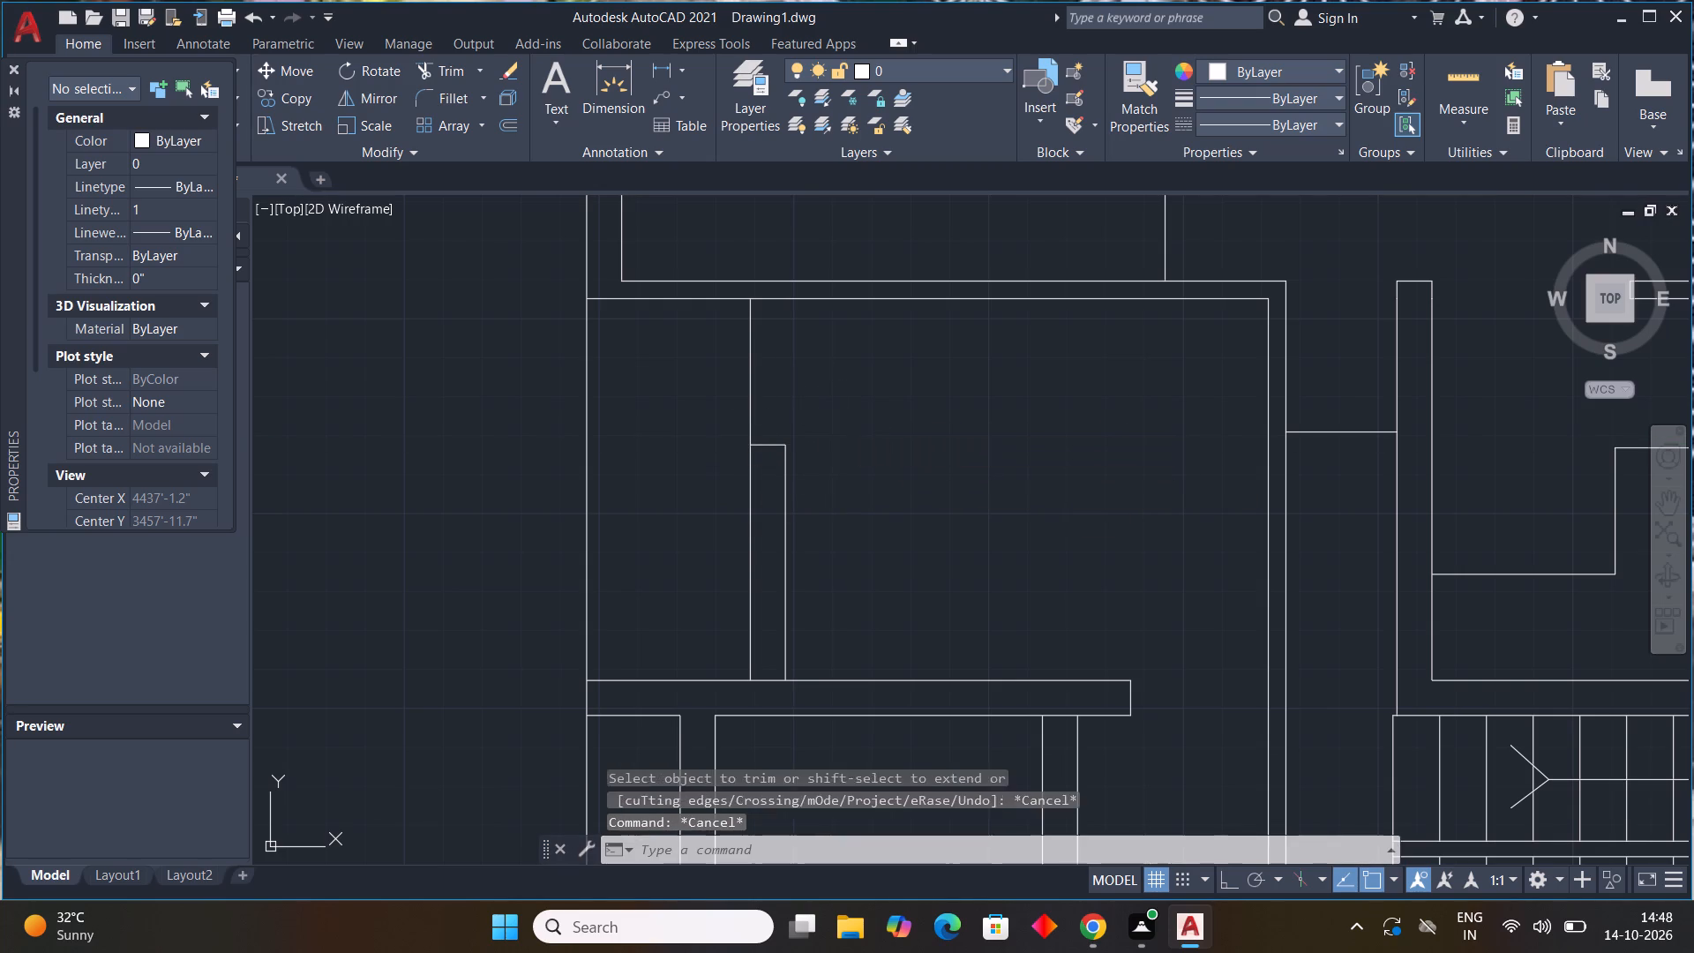
{"action": "key", "text": "Escape"}
{"action": "key", "text": "Escape"}
{"action": "key", "text": "Escape"}
{"action": "key", "text": "Escape"}
{"action": "key", "text": "Escape"}
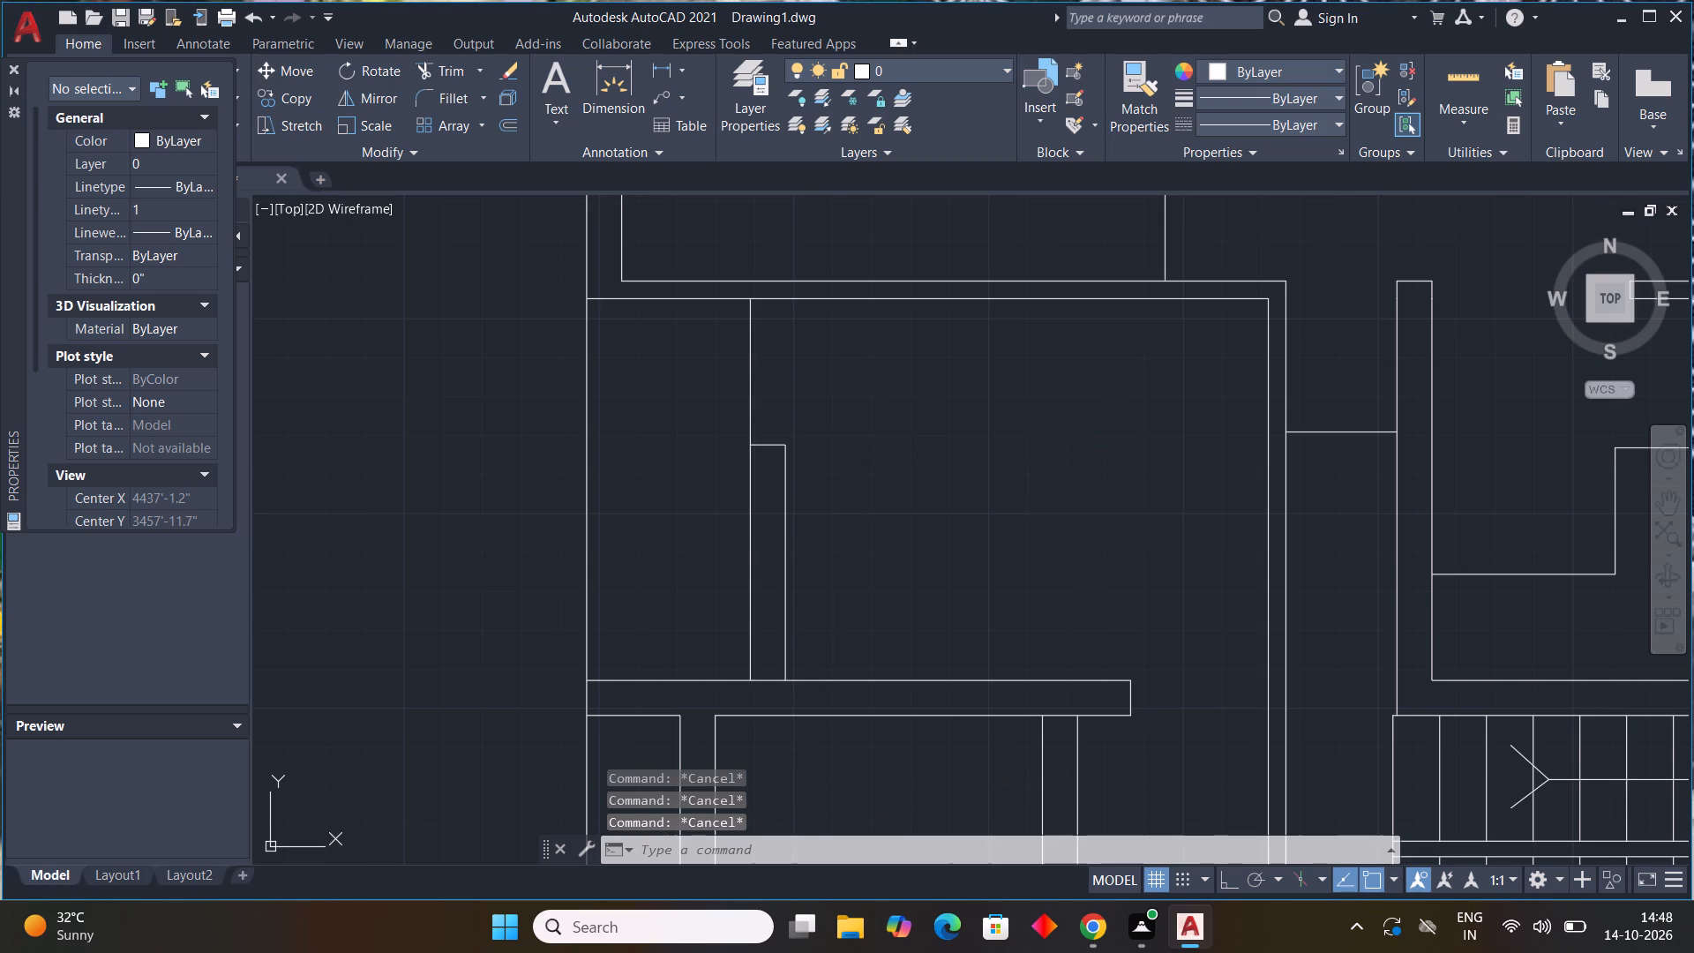
Draw a line from the cross line's right end horizontally into the room, turning about 5' down to the horizontal wall.
{"action": "type", "text": "l"}
{"action": "key", "text": "space"}
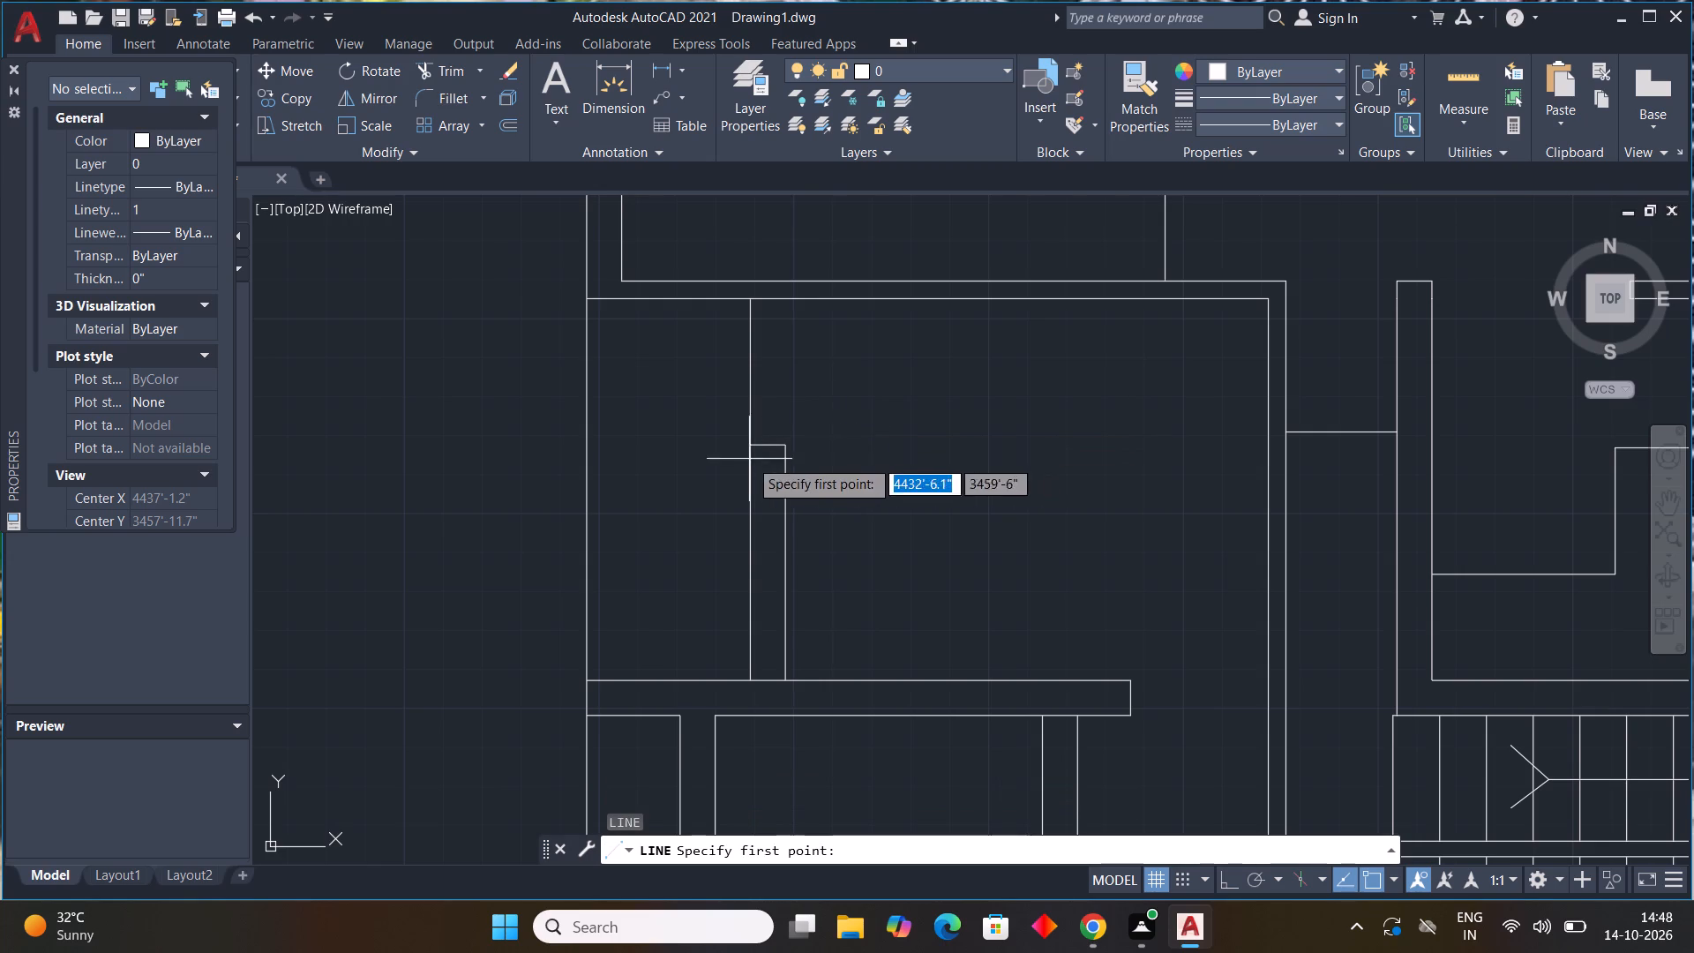
{"action": "left_click", "coordinate": [785, 446]}
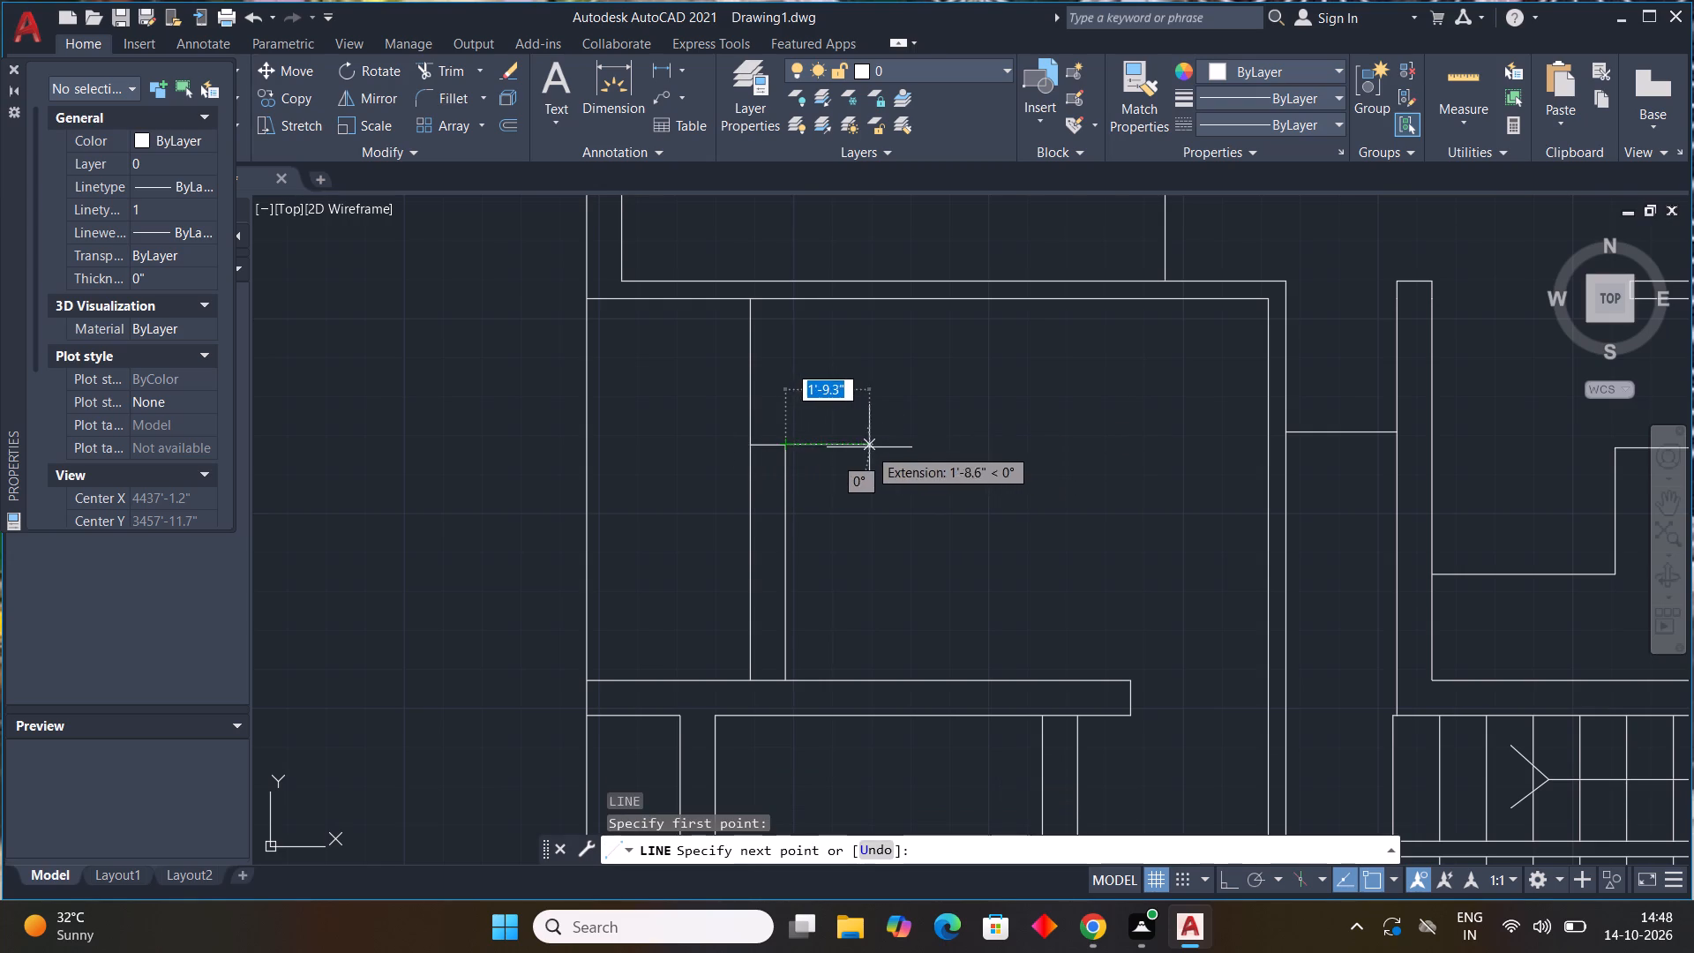
{"action": "left_click", "coordinate": [913, 446]}
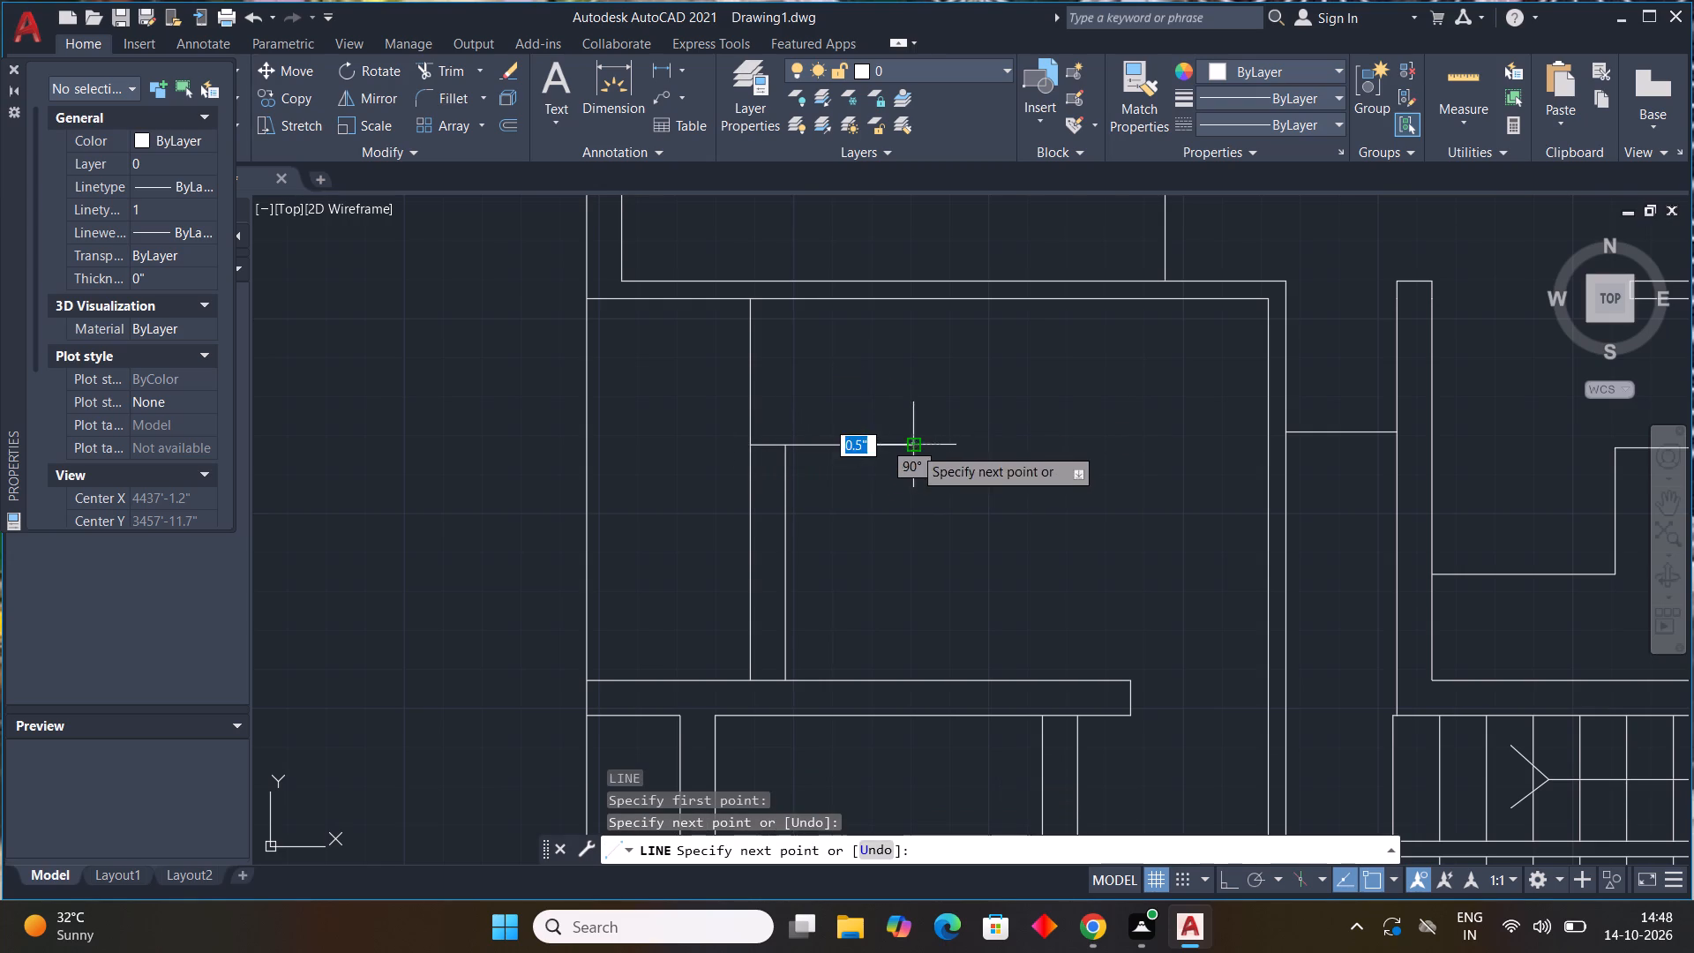
{"action": "left_click", "coordinate": [912, 679]}
{"action": "key", "text": "Escape"}
Draw a short horizontal line across the right vertical wall of the small room between the two horizontal walls, near its lower end.
{"action": "scroll", "coordinate": [986, 619], "scroll_direction": "down", "scroll_amount": 3}
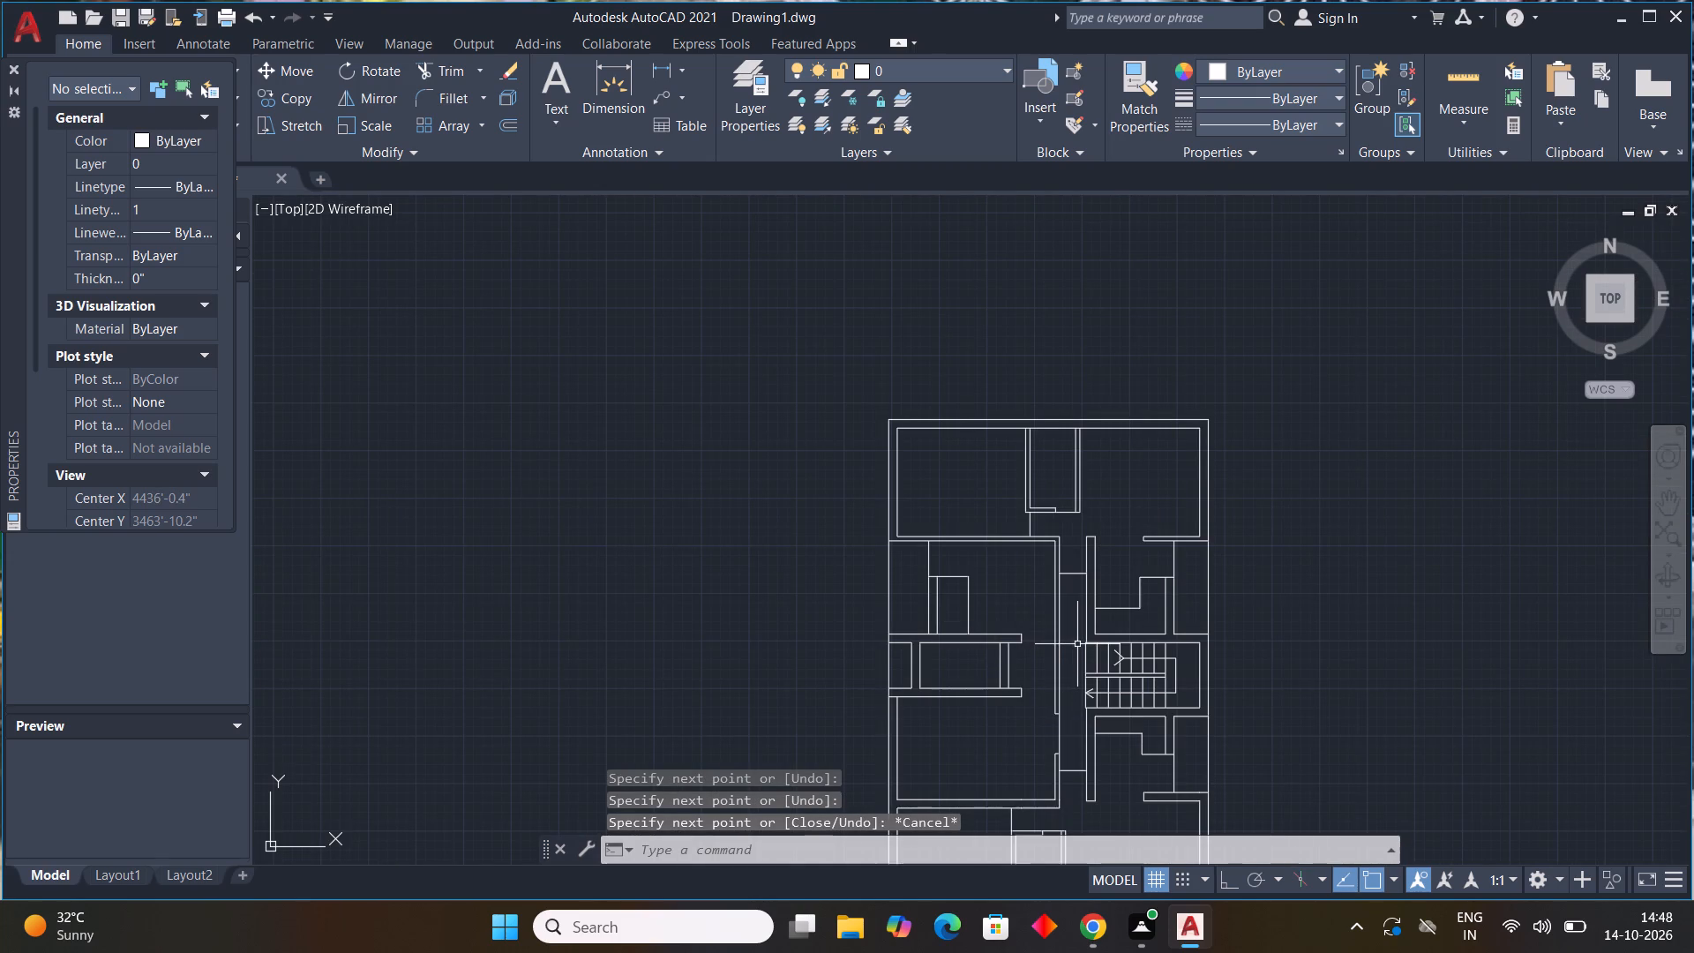
{"action": "scroll", "coordinate": [1038, 664], "scroll_direction": "up", "scroll_amount": 2}
{"action": "type", "text": "l"}
{"action": "key", "text": "space"}
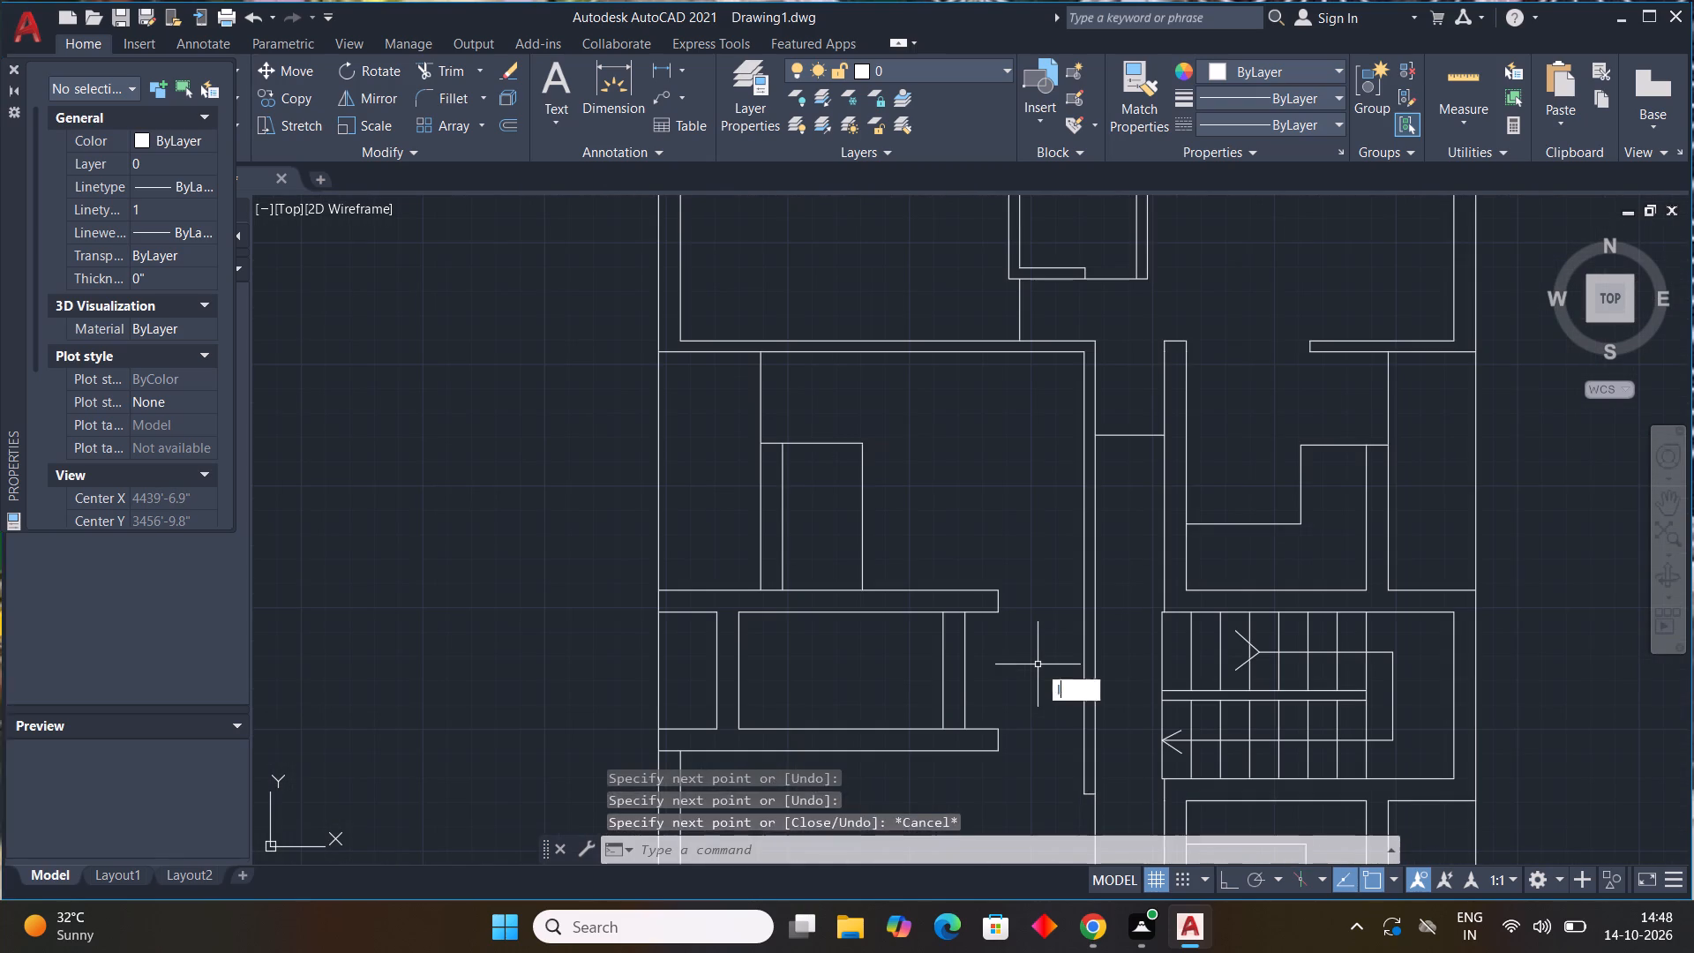
{"action": "scroll", "coordinate": [989, 691], "scroll_direction": "up", "scroll_amount": 3}
{"action": "middle_click_drag", "start_coordinate": [868, 726], "coordinate": [836, 493]}
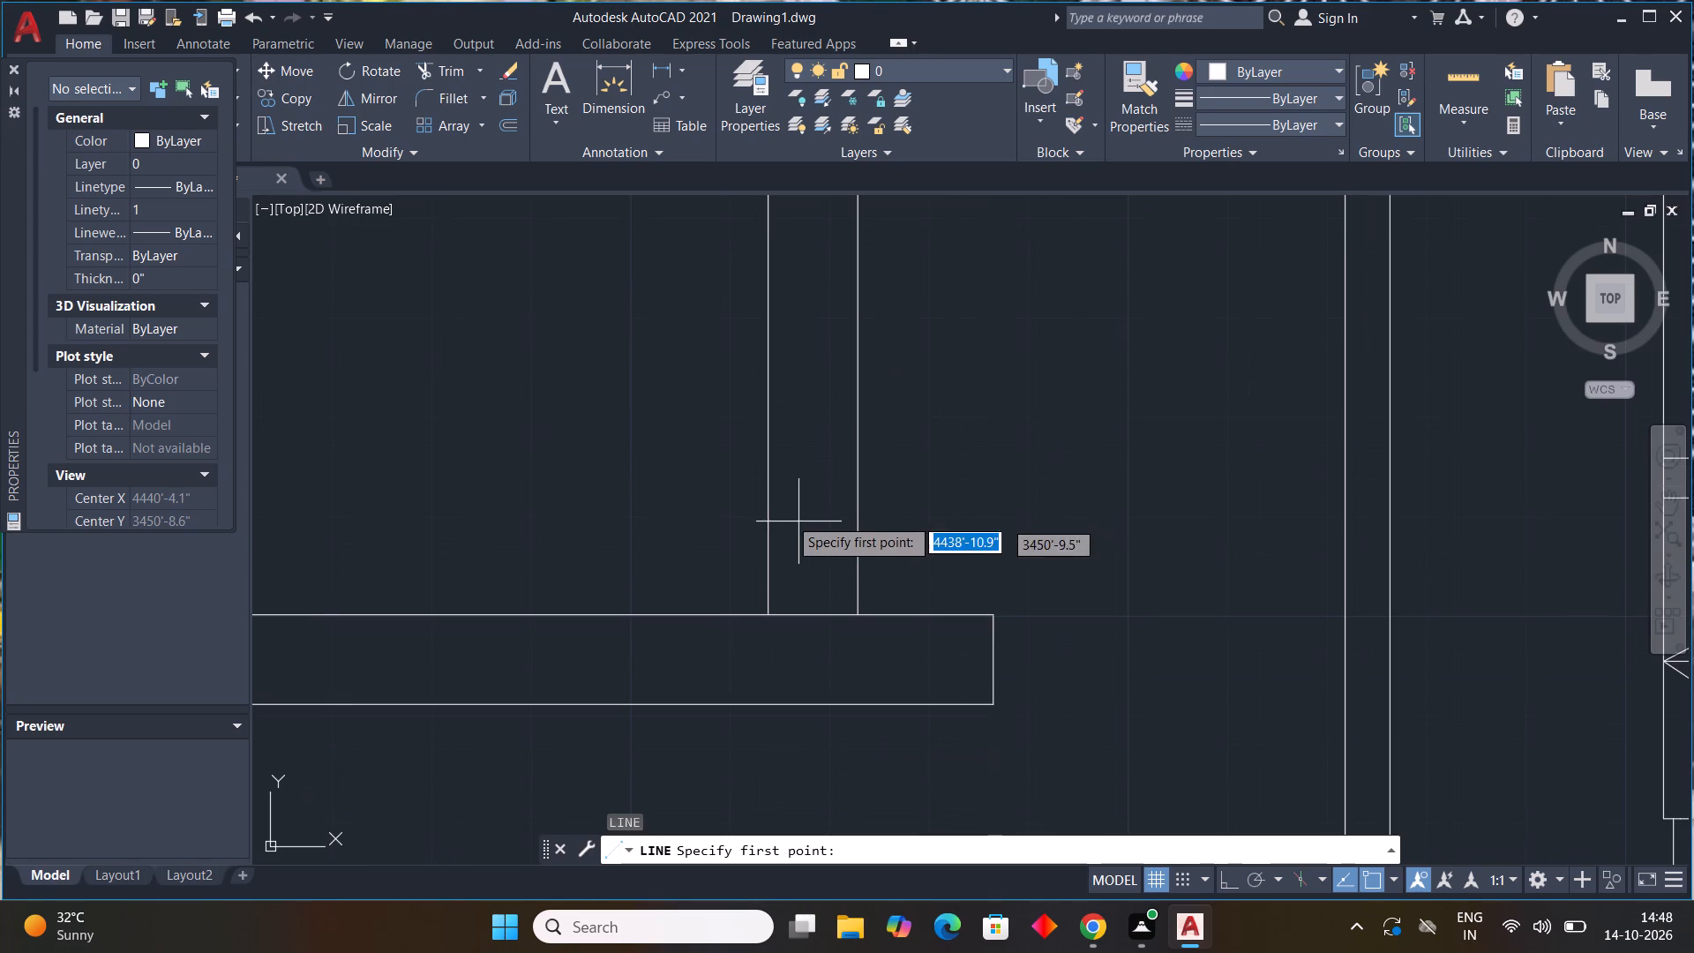
{"action": "left_click", "coordinate": [769, 469]}
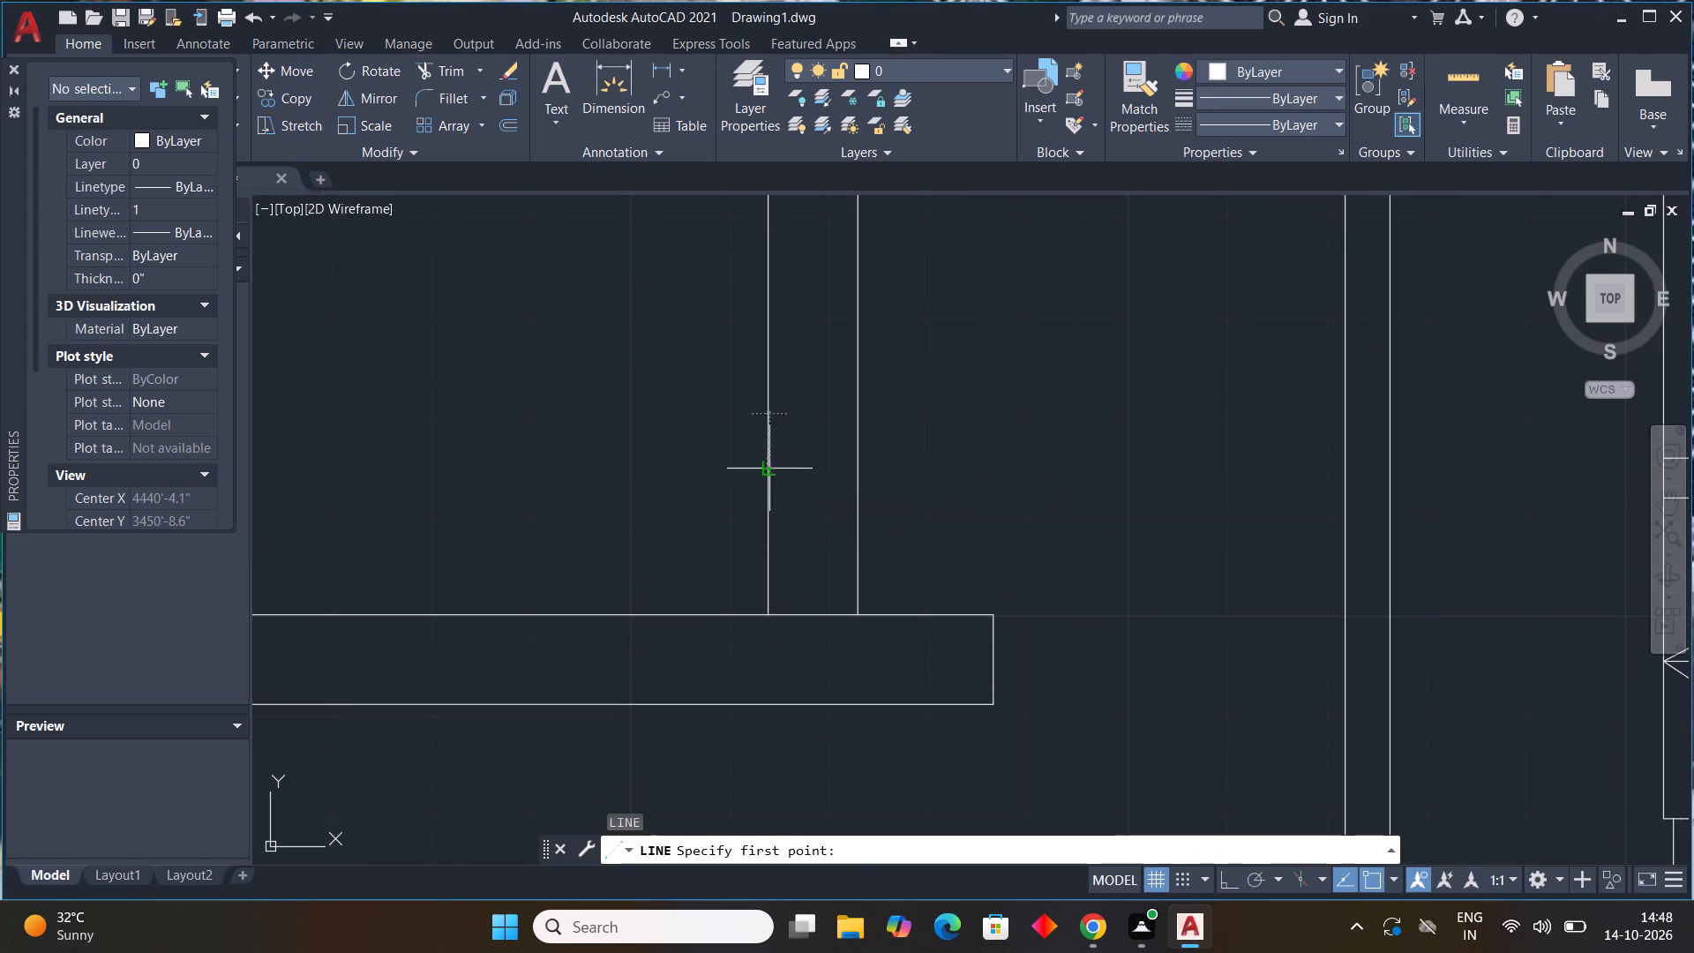
{"action": "left_click", "coordinate": [856, 462]}
{"action": "key", "text": "Escape"}
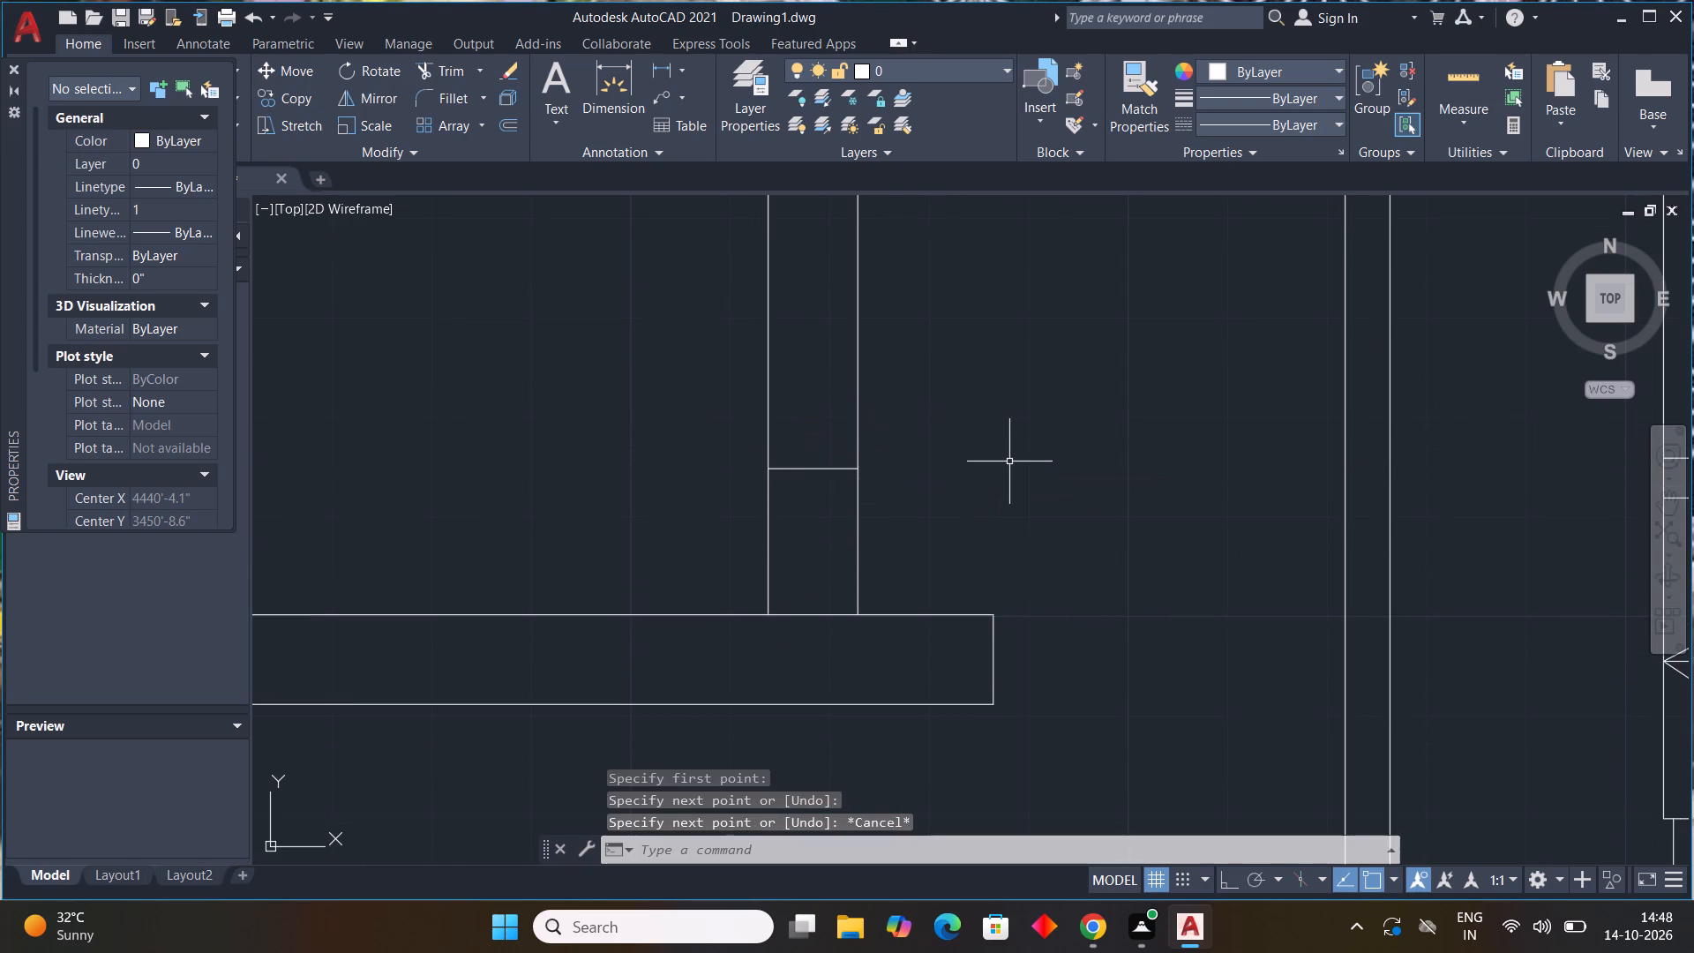
Trim away that wall's left face line above the short cross line.
{"action": "type", "text": "tr"}
{"action": "key", "text": "space"}
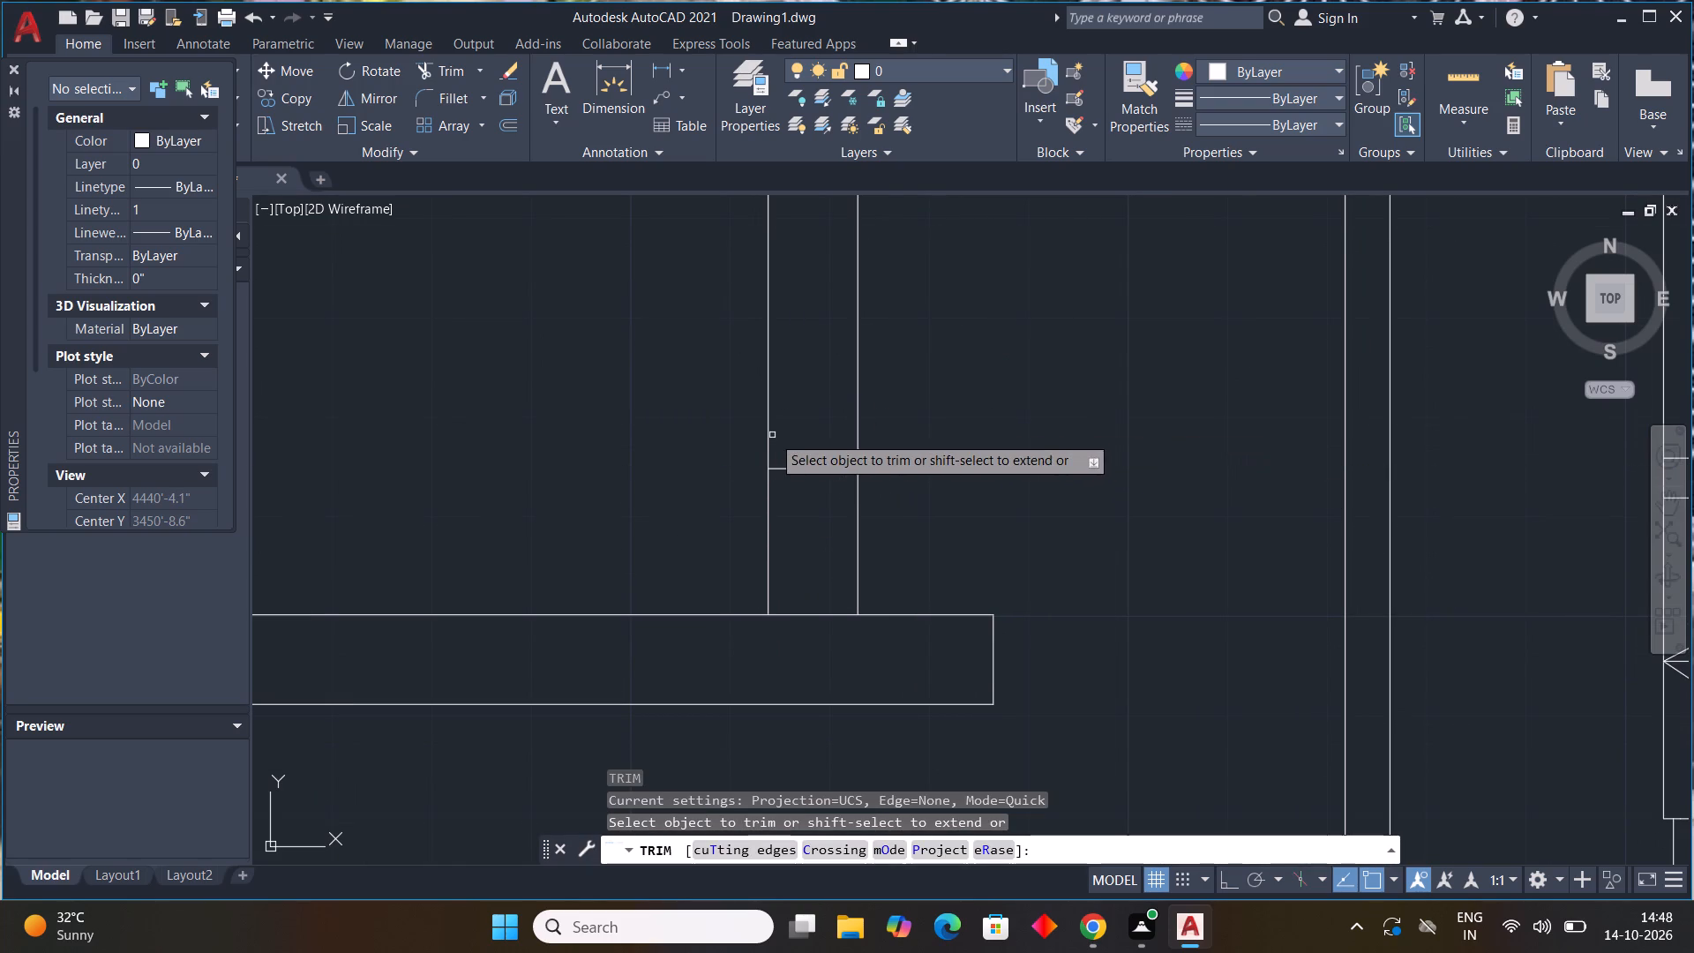
{"action": "left_click", "coordinate": [774, 434]}
{"action": "left_click", "coordinate": [753, 434]}
{"action": "scroll", "coordinate": [933, 471], "scroll_direction": "down", "scroll_amount": 3}
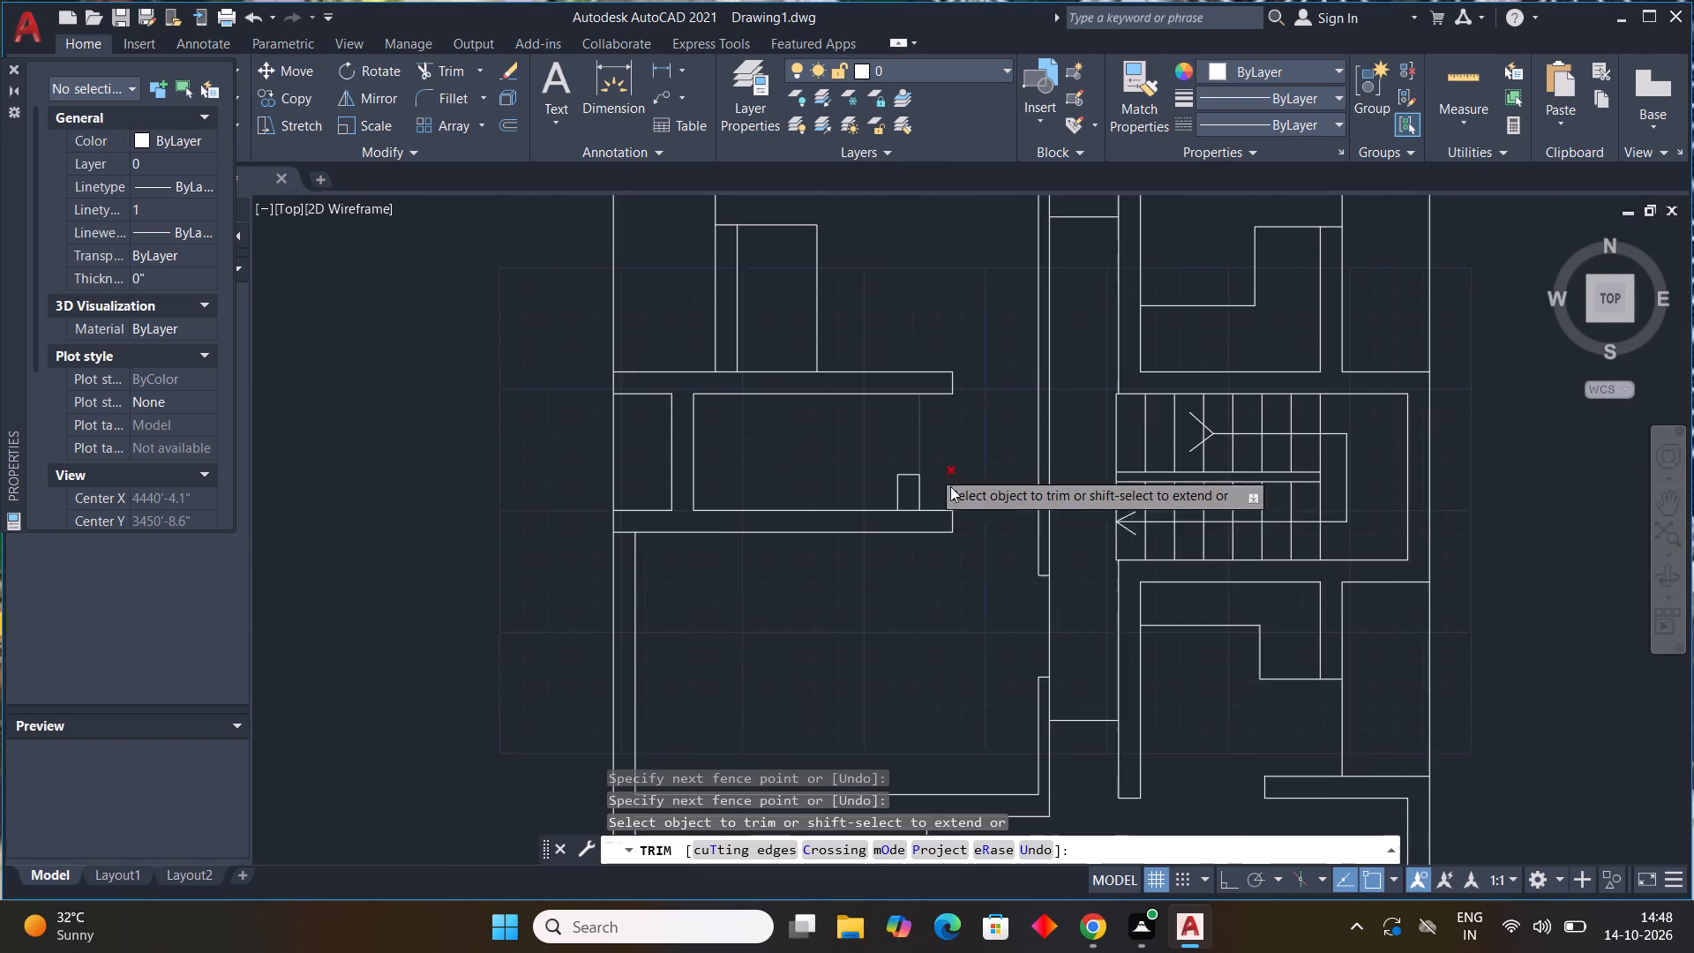
{"action": "key", "text": "Escape"}
{"action": "key", "text": "Escape"}
{"action": "key", "text": "Escape"}
{"action": "key", "text": "Escape"}
{"action": "key", "text": "Escape"}
{"action": "key", "text": "Escape"}
{"action": "key", "text": "Escape"}
{"action": "key", "text": "Escape"}
{"action": "key", "text": "Escape"}
{"action": "key", "text": "Escape"}
{"action": "key", "text": "Escape"}
{"action": "key", "text": "Escape"}
{"action": "key", "text": "Escape"}
{"action": "key", "text": "Escape"}
{"action": "key", "text": "Escape"}
{"action": "key", "text": "Escape"}
{"action": "key", "text": "Escape"}
{"action": "key", "text": "Escape"}
{"action": "key", "text": "Escape"}
{"action": "key", "text": "Escape"}
{"action": "key", "text": "Escape"}
{"action": "key", "text": "Escape"}
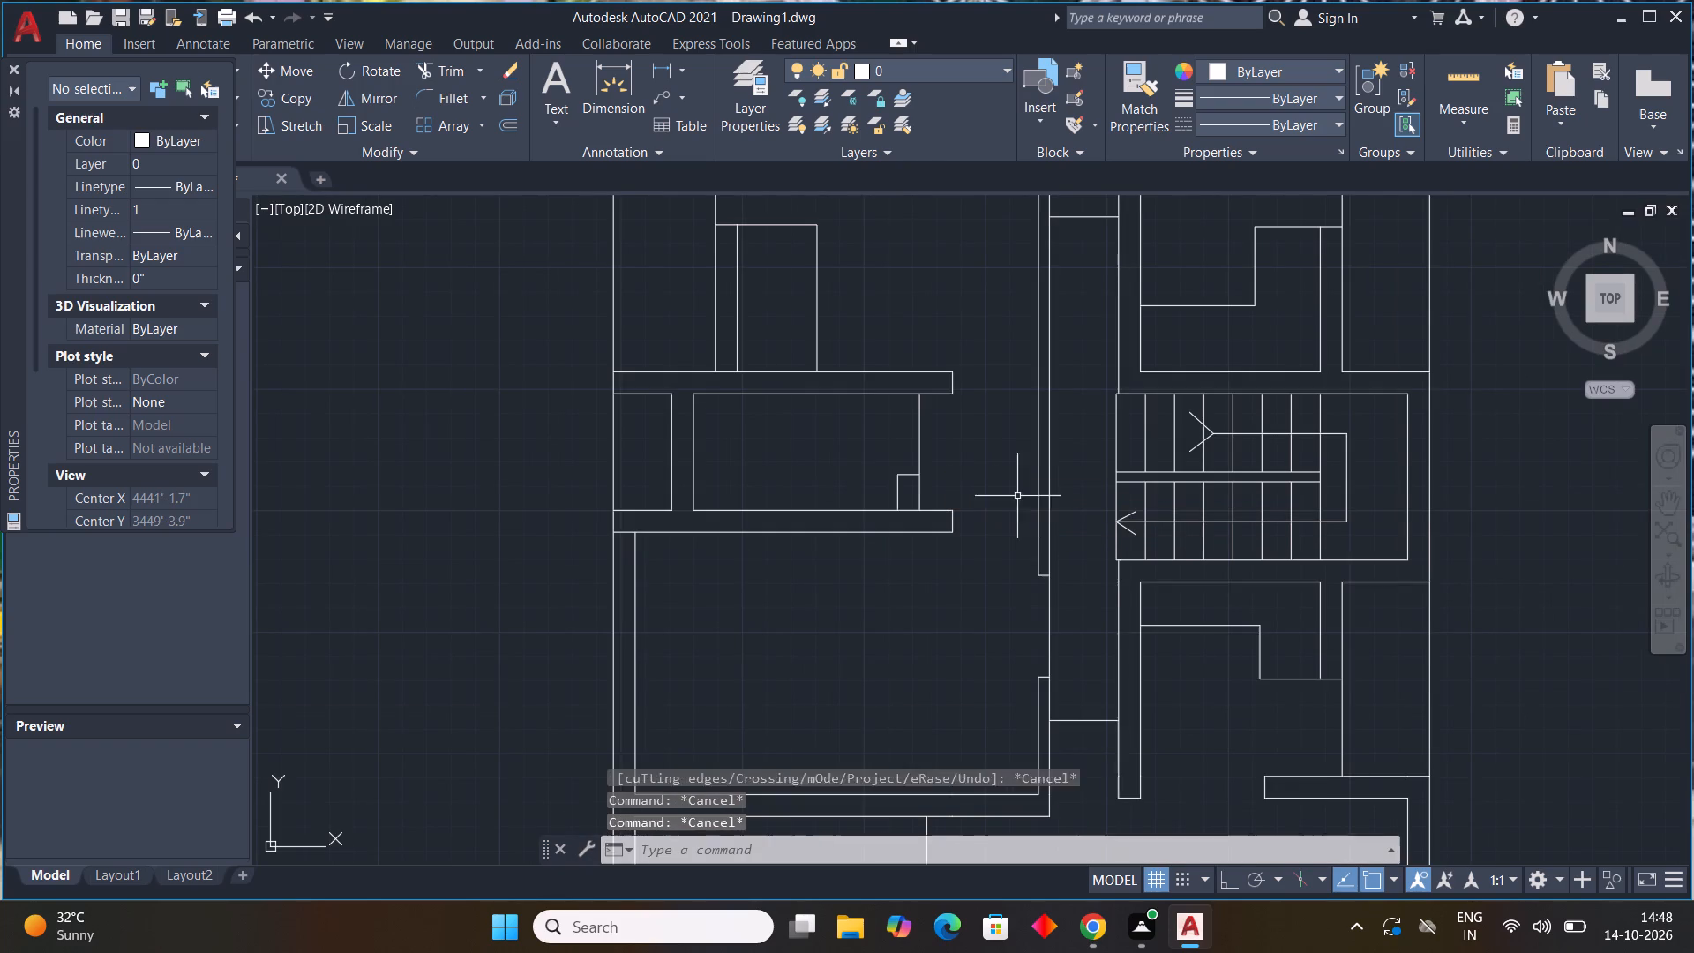
{"action": "key", "text": "Escape"}
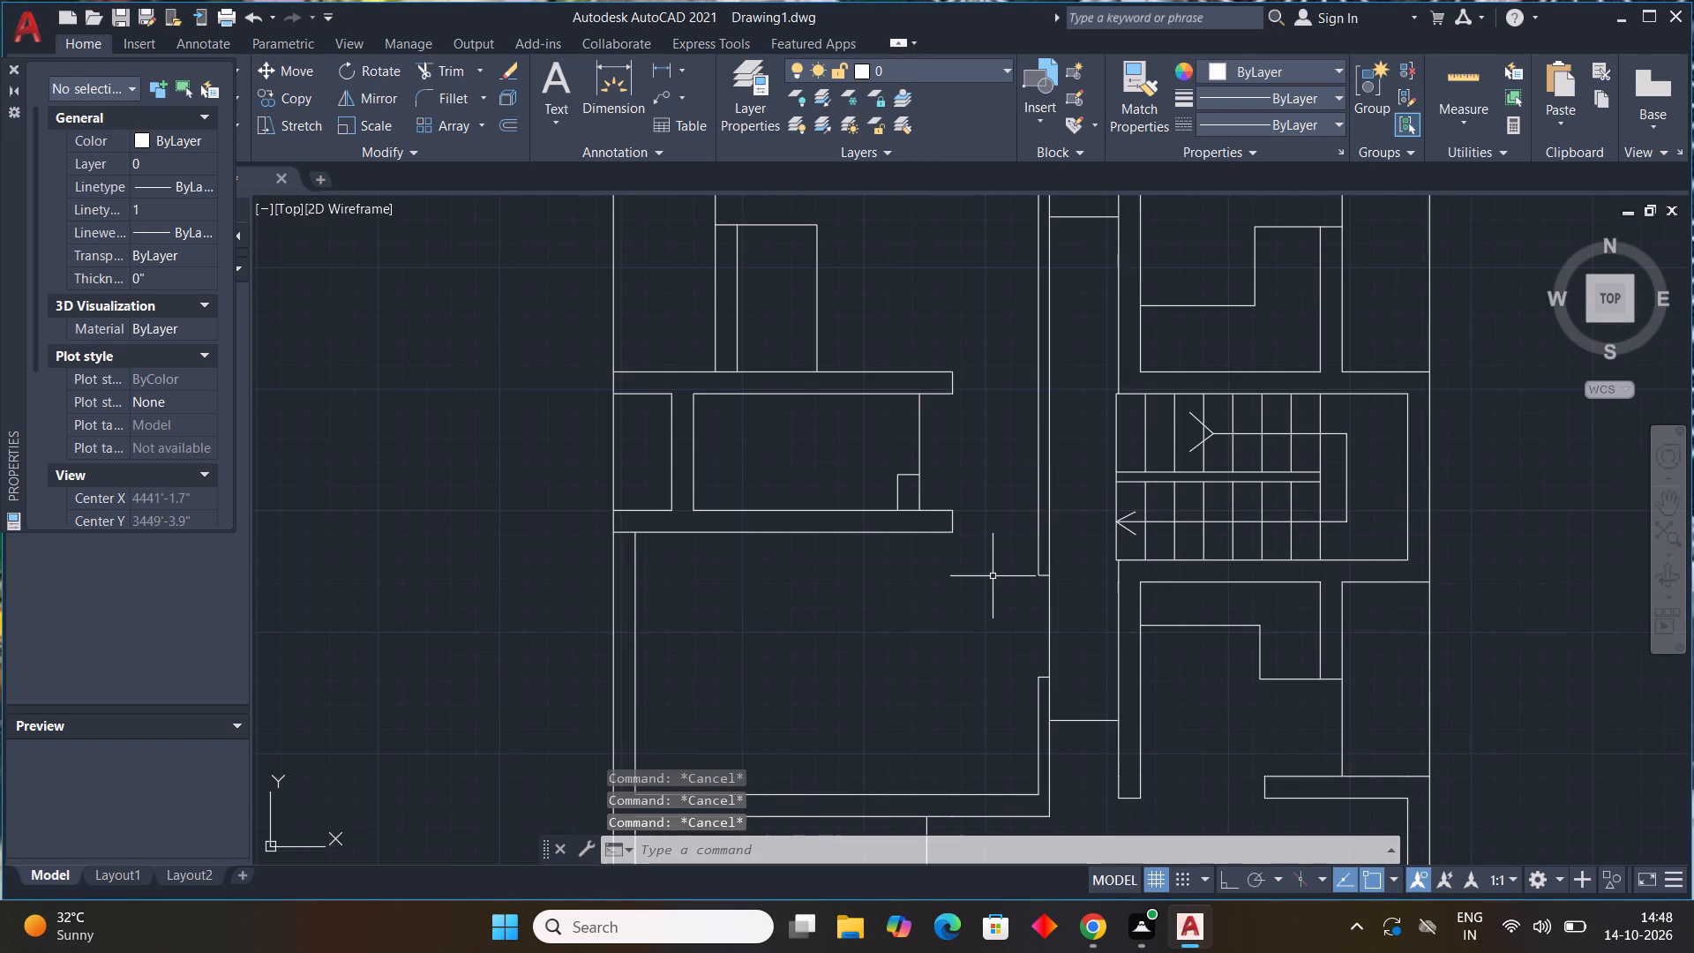
Draw a short horizontal line across the left exterior wall of the top-left room, in the wall's upper part.
{"action": "type", "text": "l"}
{"action": "key", "text": "space"}
{"action": "middle_click_drag", "start_coordinate": [775, 461], "coordinate": [861, 807]}
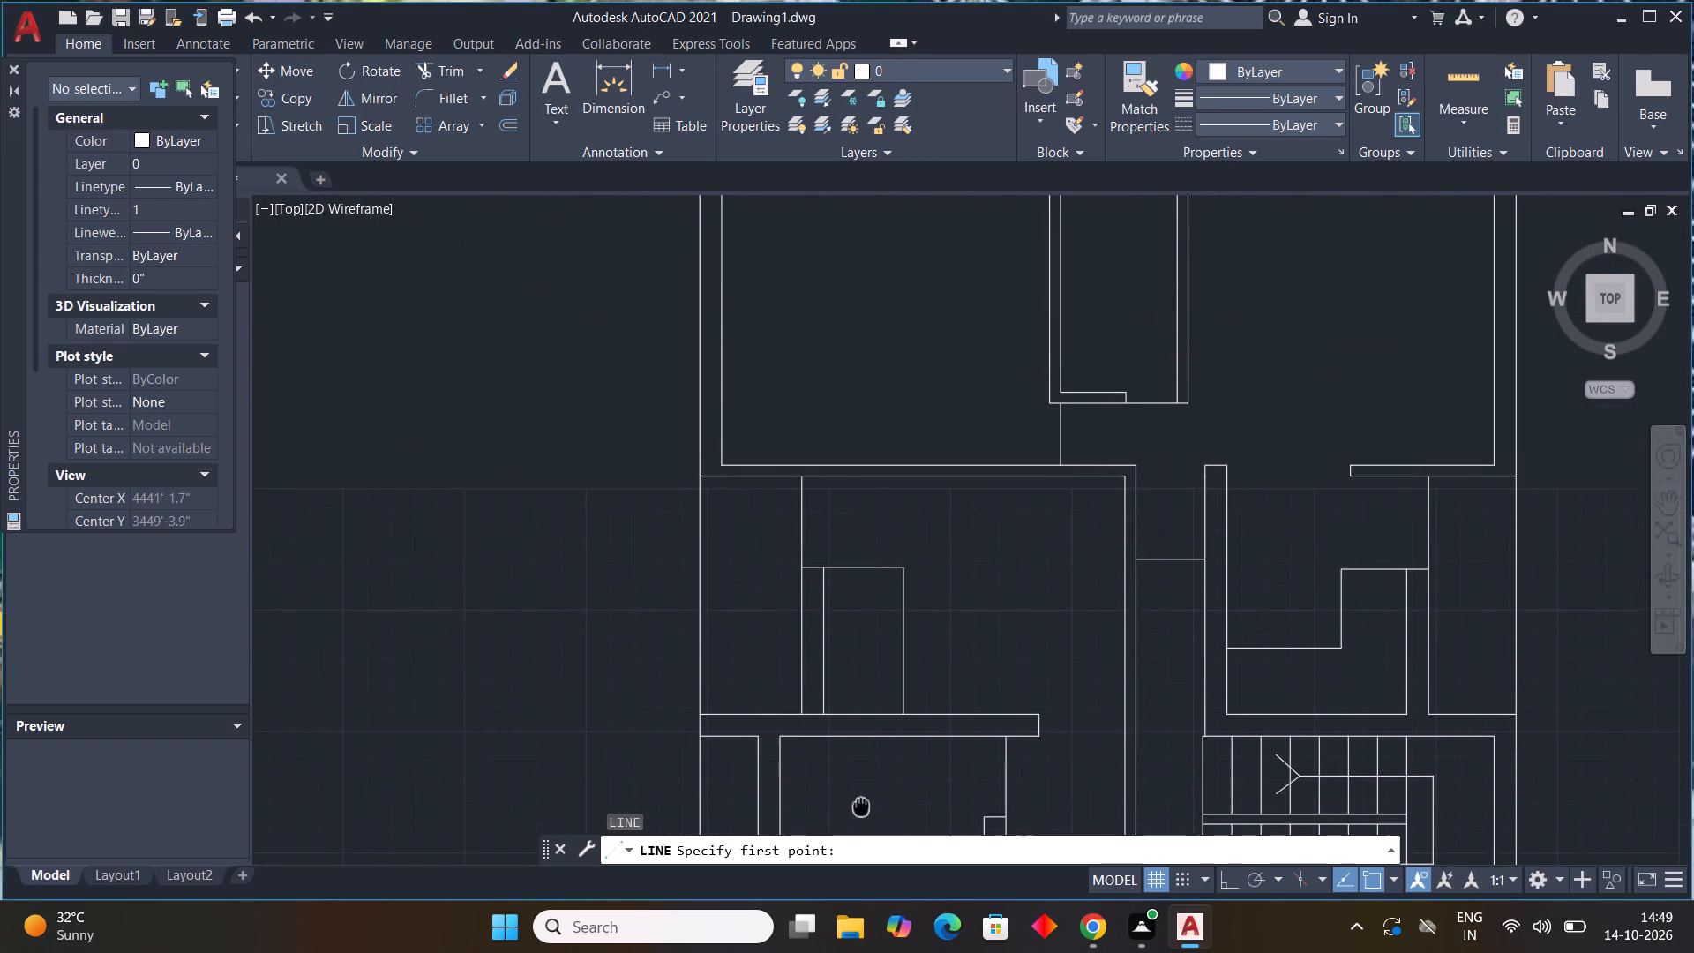
{"action": "middle_click_drag", "start_coordinate": [861, 807], "coordinate": [863, 871]}
{"action": "middle_click_drag", "start_coordinate": [784, 412], "coordinate": [800, 559]}
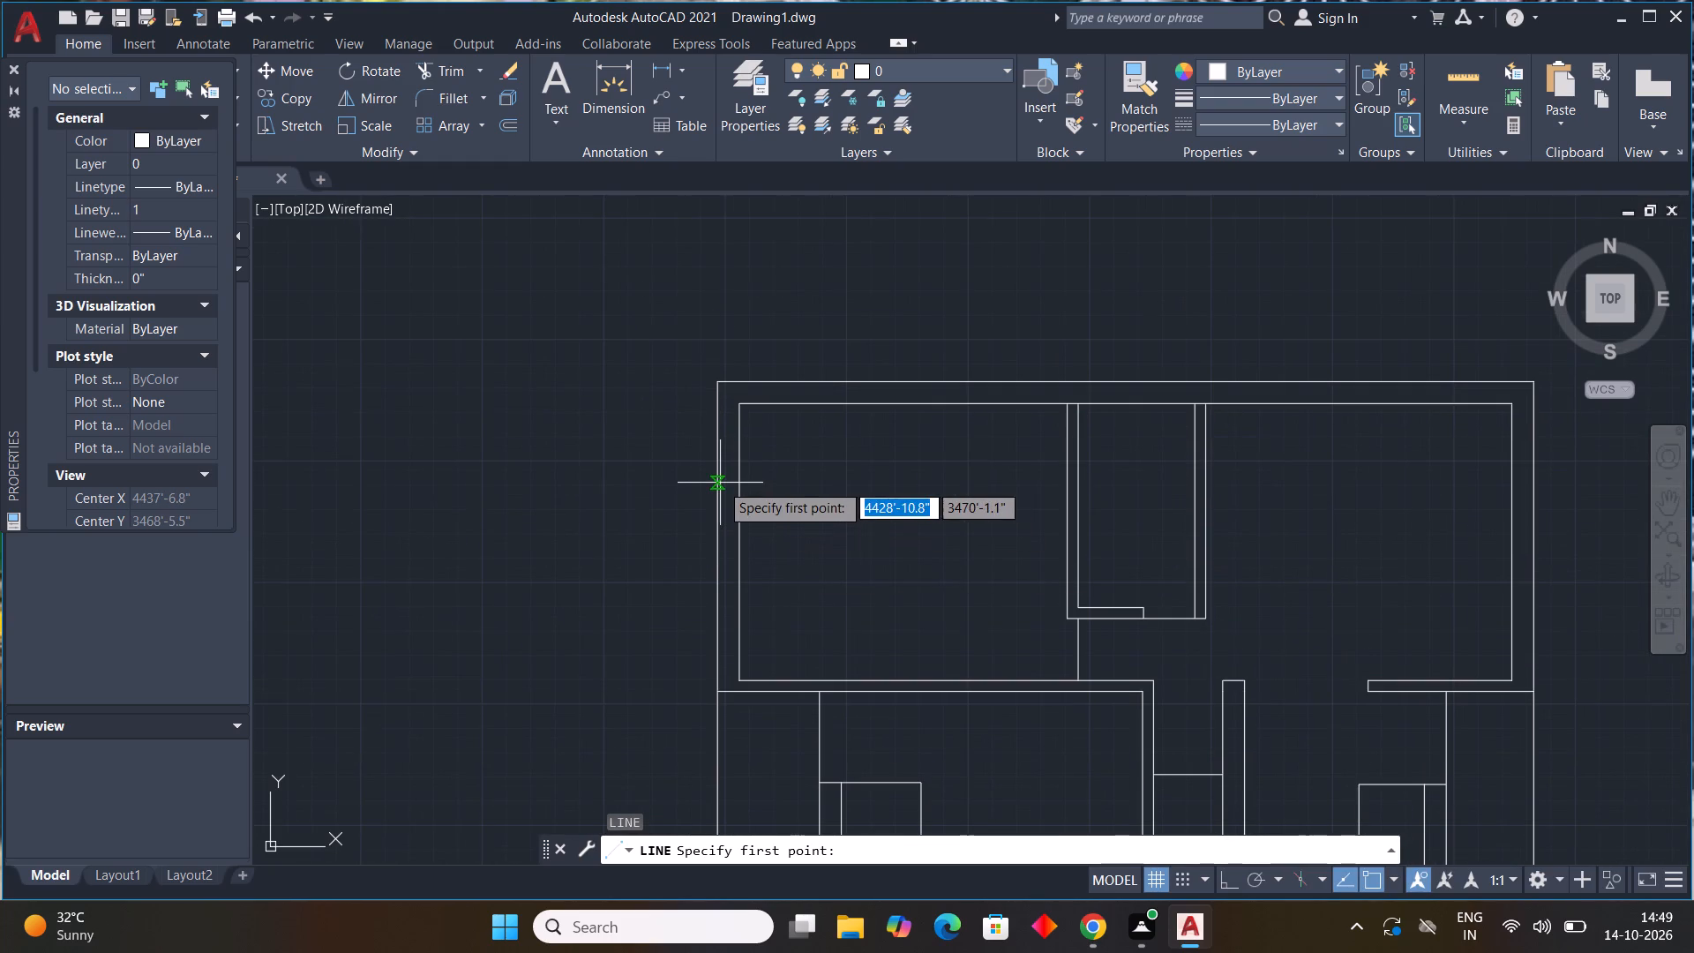
{"action": "left_click", "coordinate": [720, 479]}
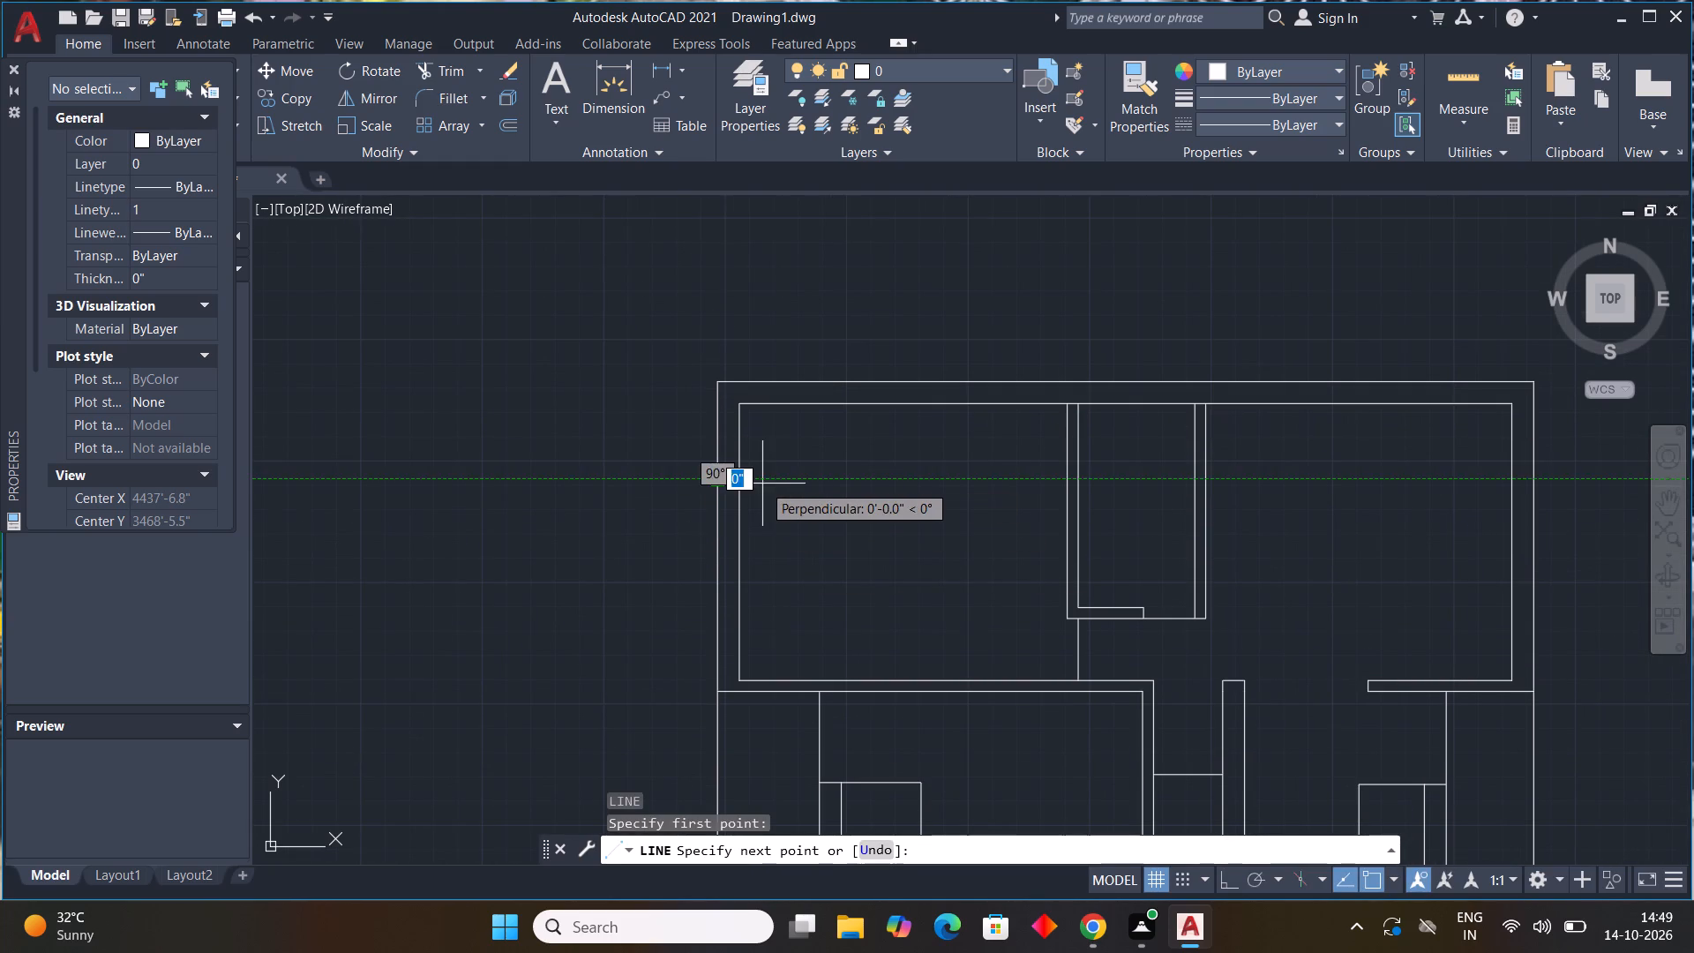
{"action": "left_click", "coordinate": [740, 478]}
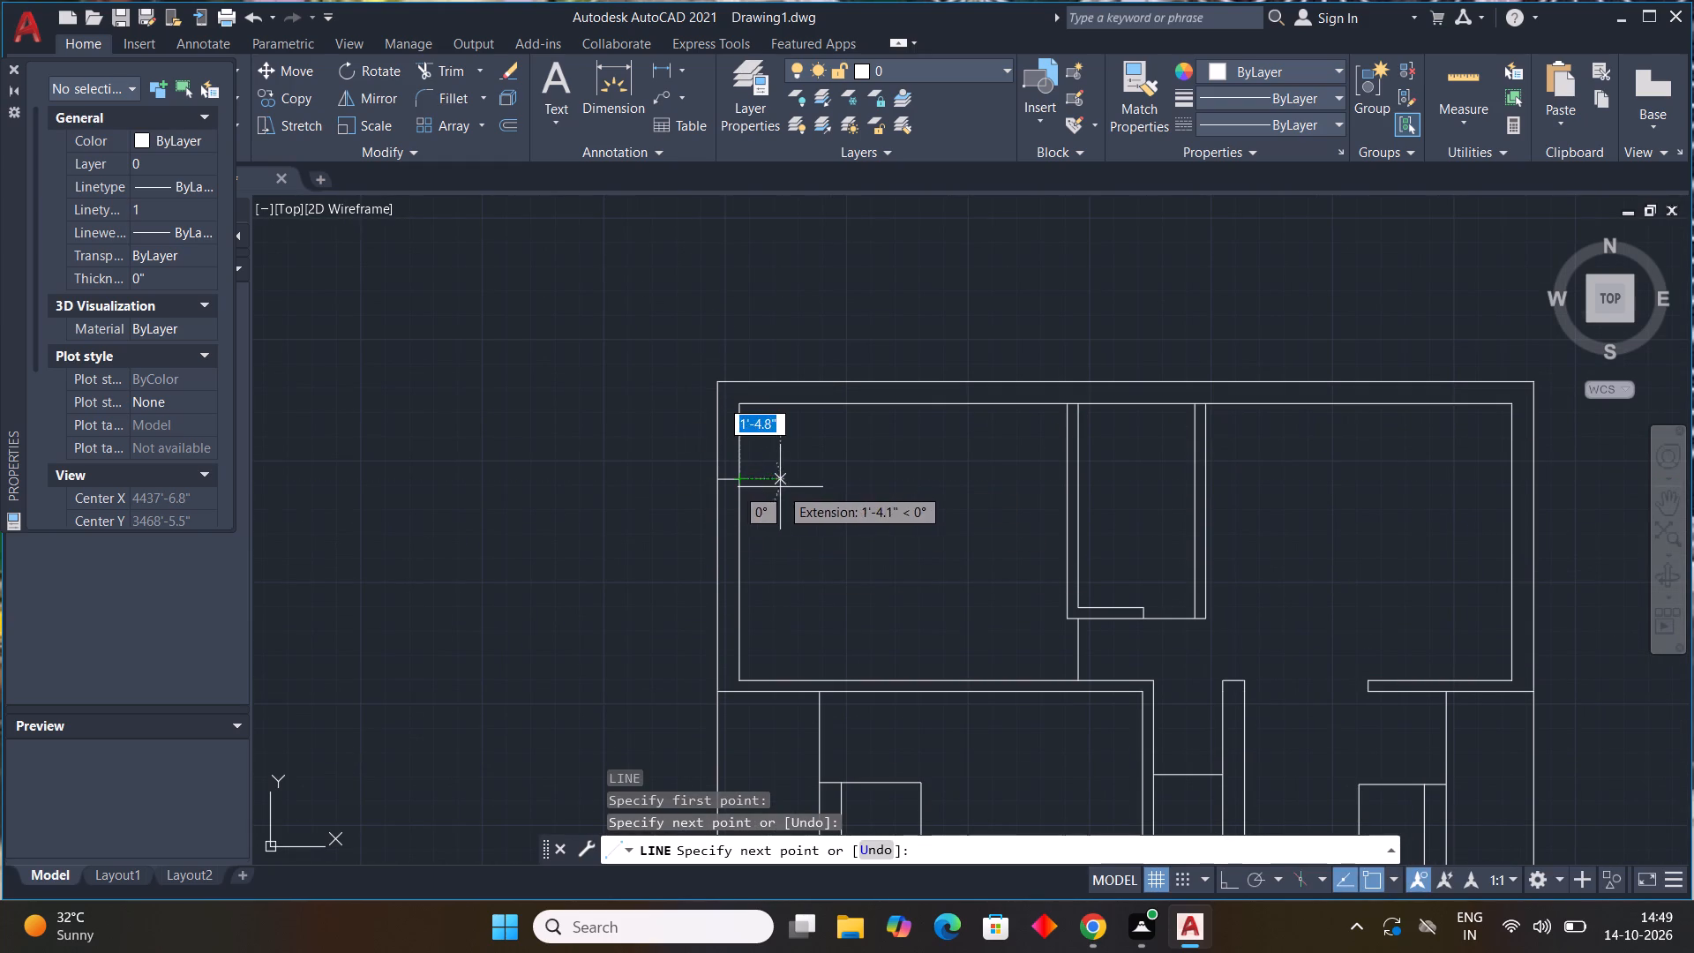
{"action": "key", "text": "Escape"}
Offset the short cross line 4' downward along the left exterior wall to mark the window opening.
{"action": "key", "text": "o"}
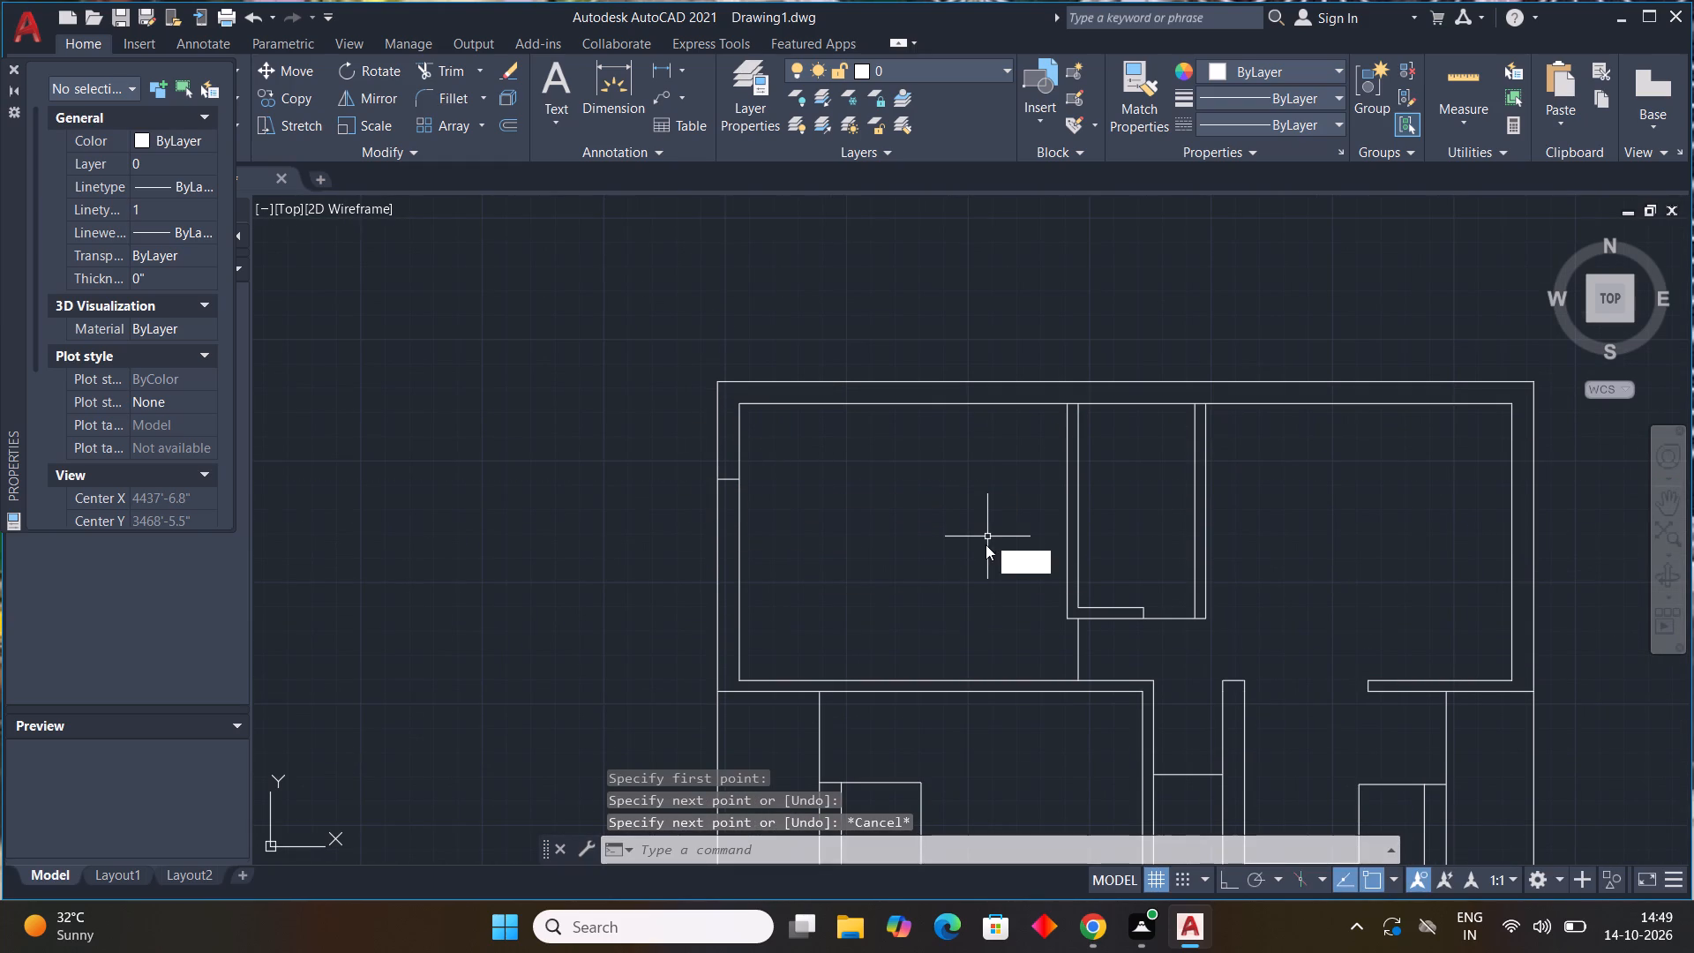
{"action": "type", "text": "ff"}
{"action": "key", "text": "space"}
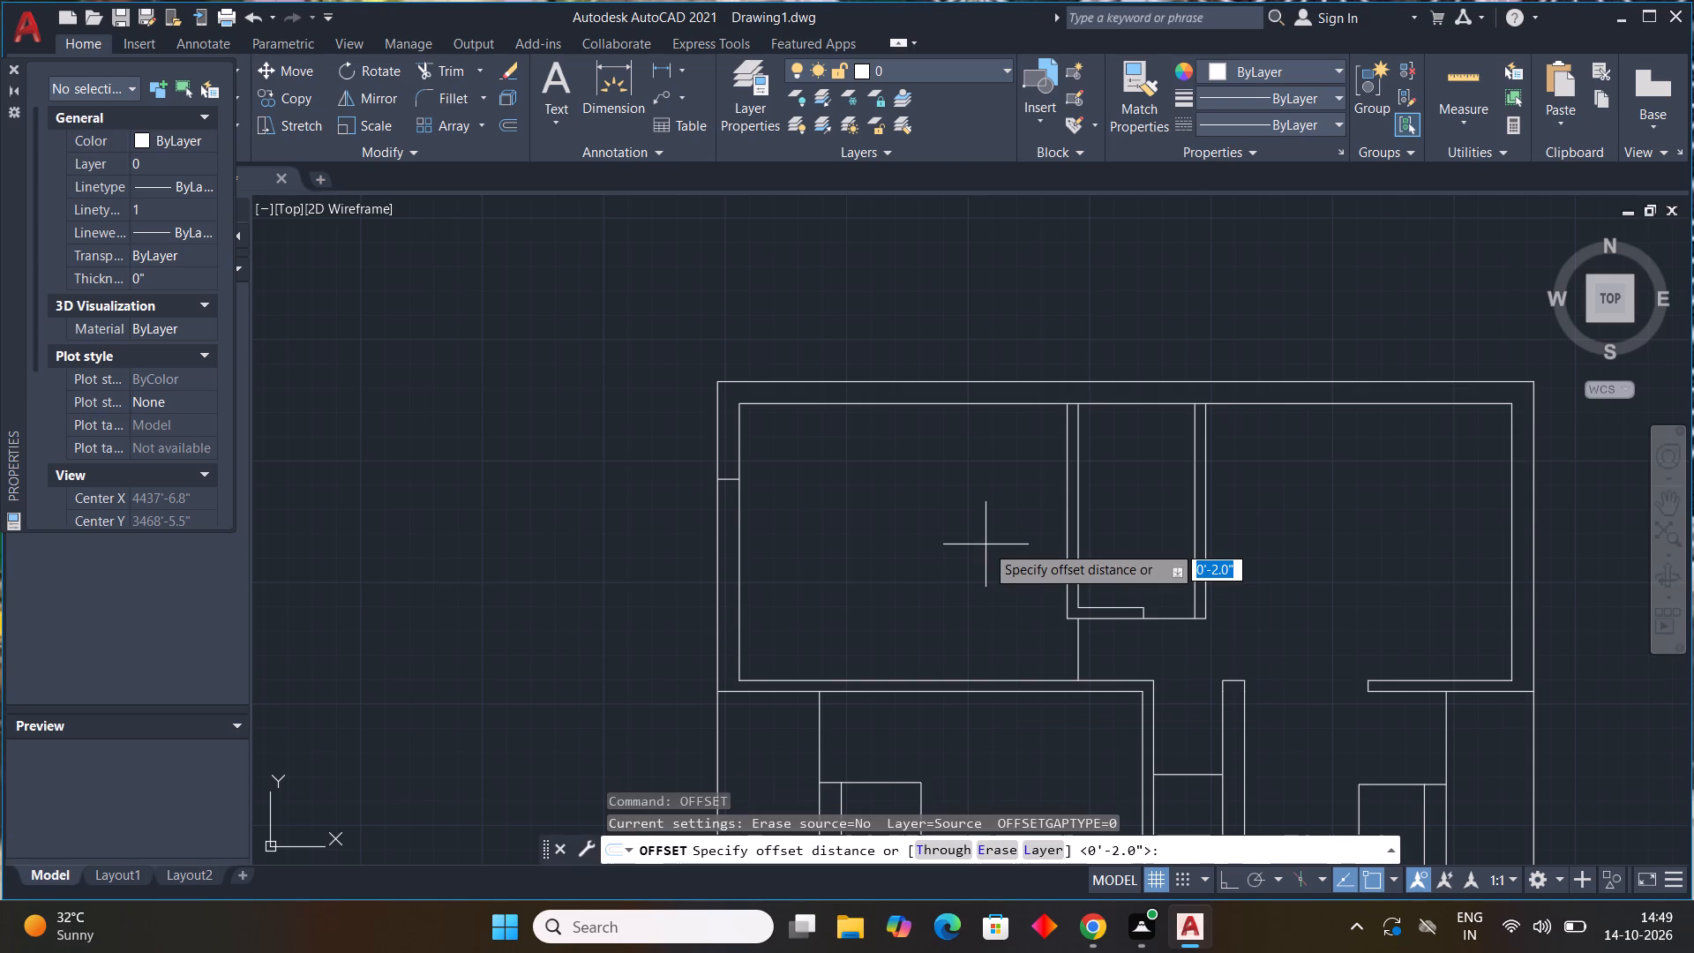
{"action": "type", "text": "4'"}
{"action": "key", "text": "Return"}
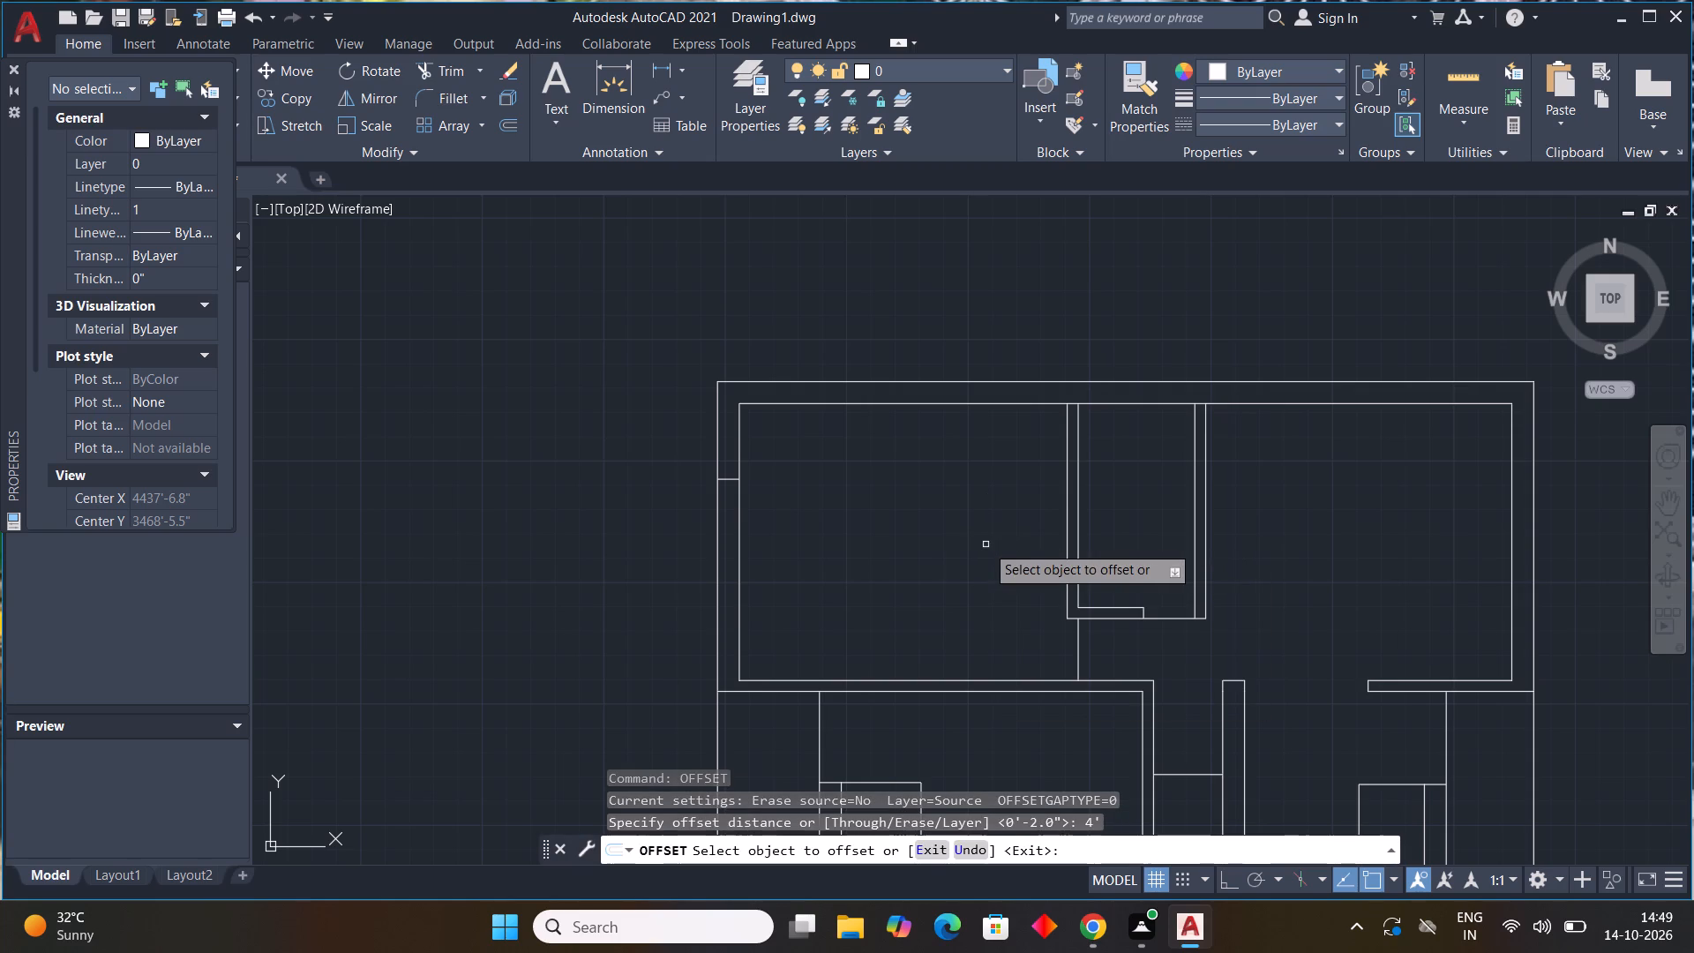
{"action": "left_click", "coordinate": [726, 477]}
{"action": "left_click", "coordinate": [768, 624]}
{"action": "key", "text": "Escape"}
{"action": "key", "text": "Escape"}
{"action": "key", "text": "Escape"}
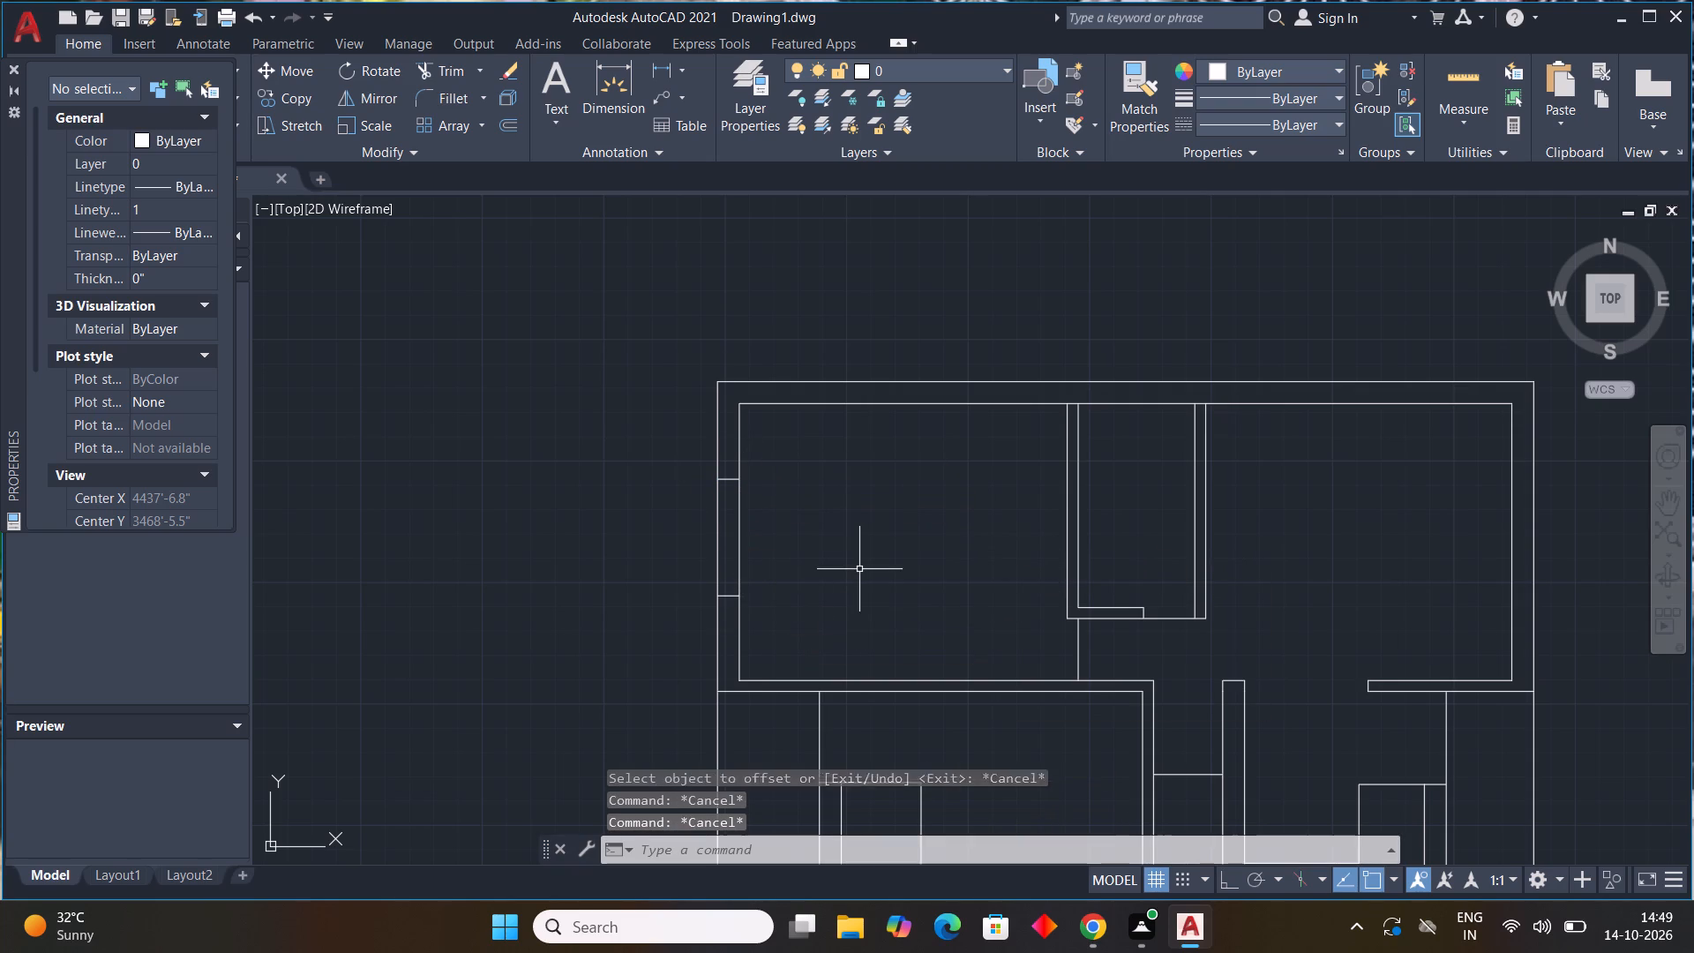
{"action": "key", "text": "Escape"}
{"action": "key", "text": "Escape"}
Draw the window's vertical centre line between the midpoints of the two cross lines in the left exterior wall.
{"action": "key", "text": "l"}
{"action": "key", "text": "space"}
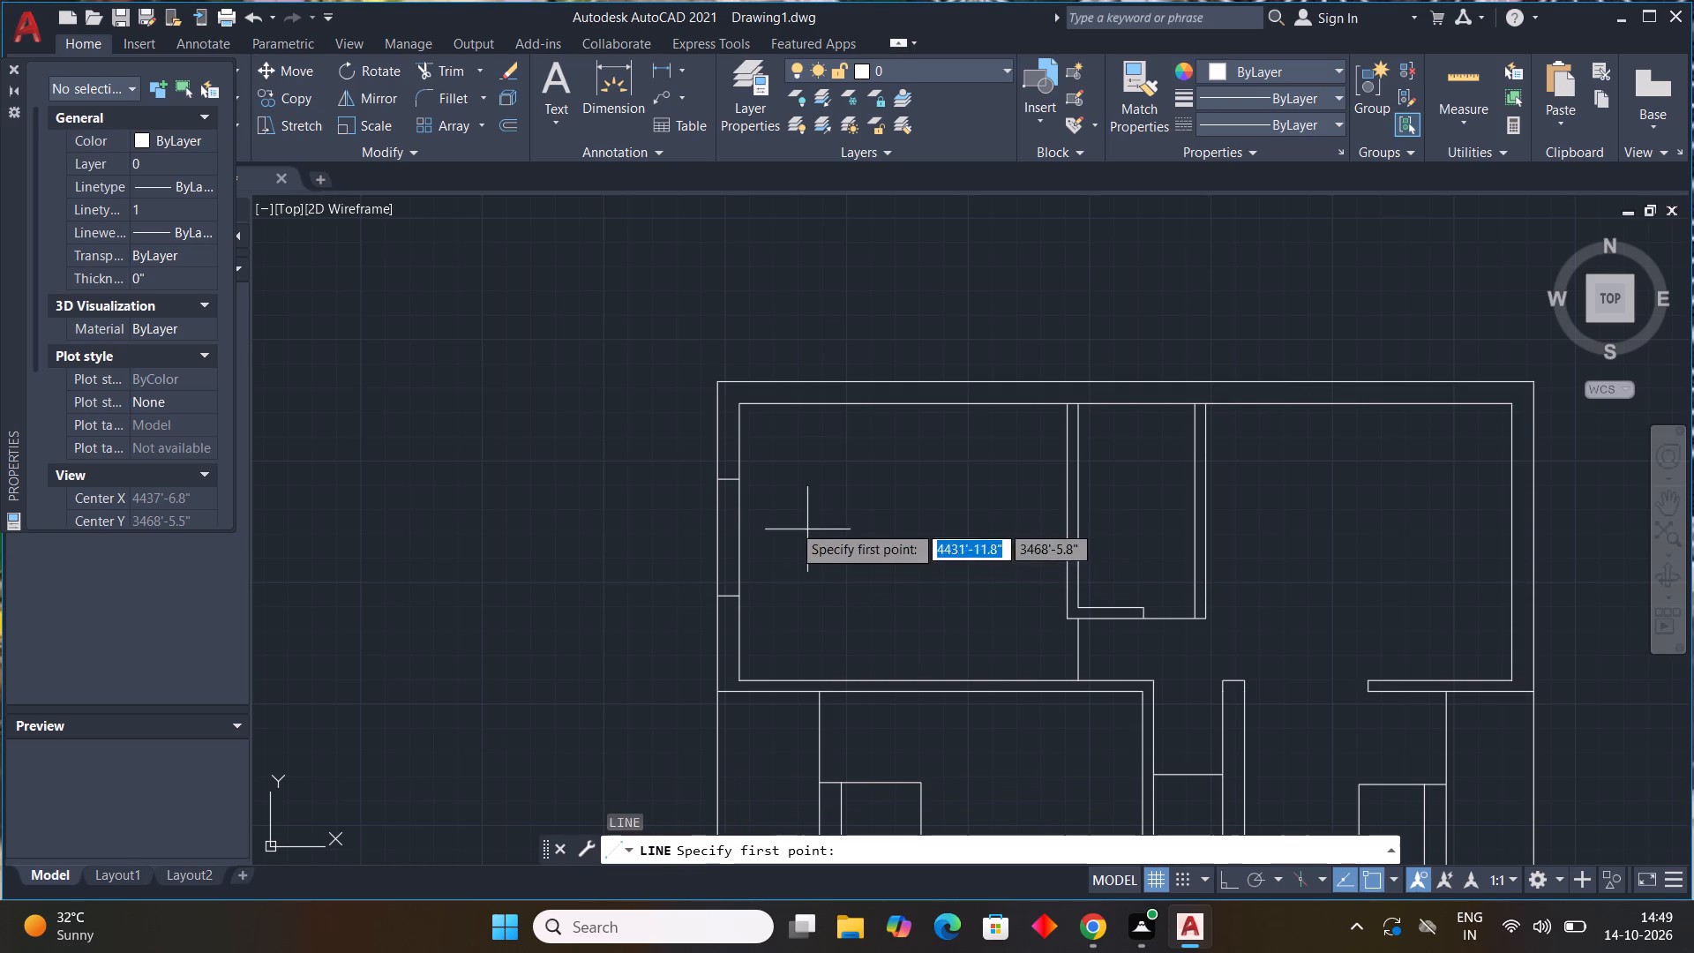
{"action": "scroll", "coordinate": [752, 493], "scroll_direction": "up", "scroll_amount": 3}
{"action": "left_click", "coordinate": [651, 431]}
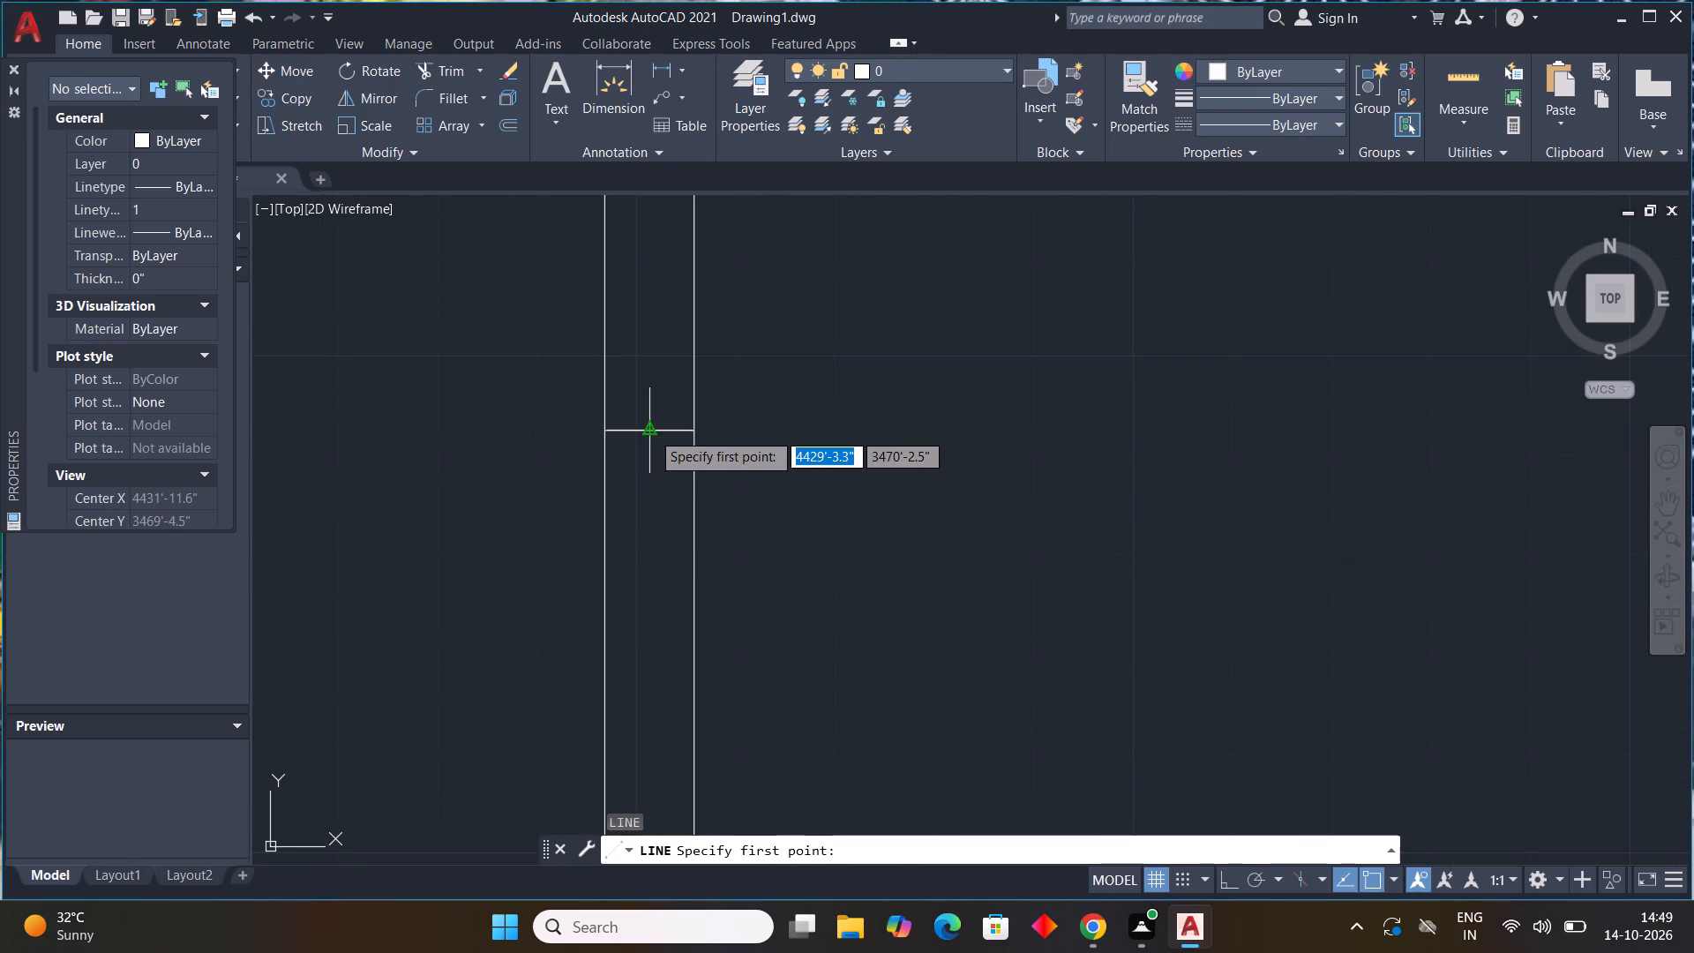
{"action": "middle_click_drag", "start_coordinate": [679, 539], "coordinate": [749, 357]}
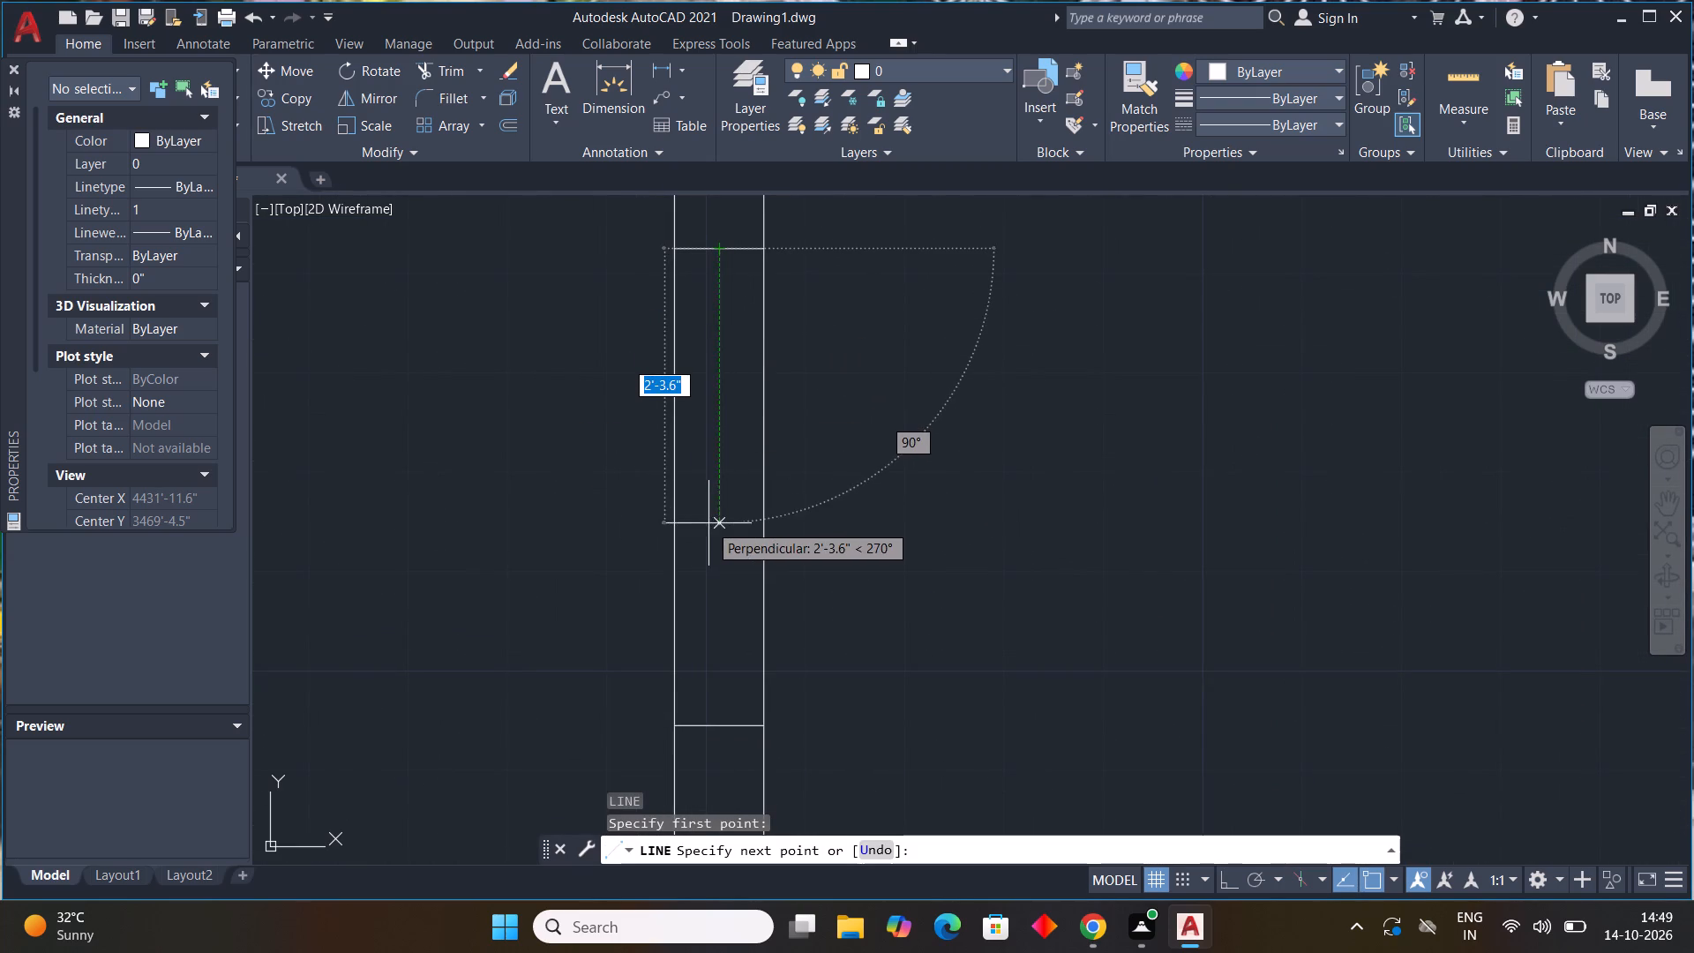
{"action": "left_click", "coordinate": [721, 724]}
{"action": "key", "text": "Escape"}
{"action": "scroll", "coordinate": [1032, 533], "scroll_direction": "down", "scroll_amount": 4}
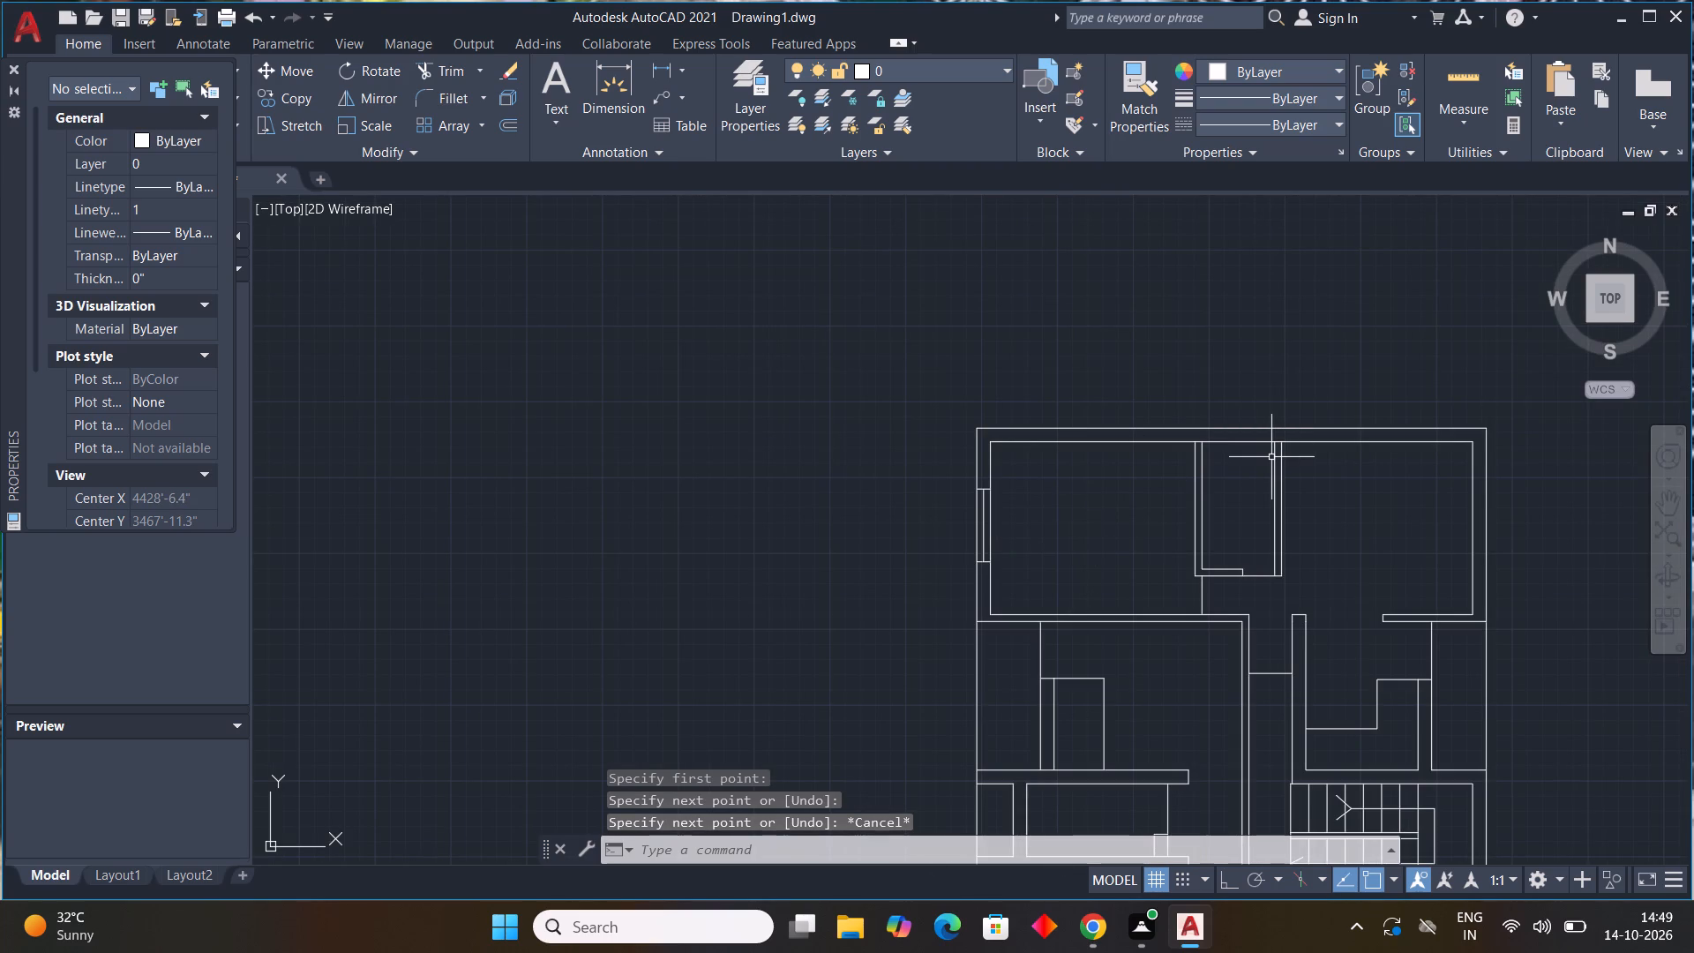
Draw a short vertical line across the top exterior wall above the narrow middle room, near that room's left wall.
{"action": "middle_click_drag", "start_coordinate": [1277, 461], "coordinate": [1122, 522]}
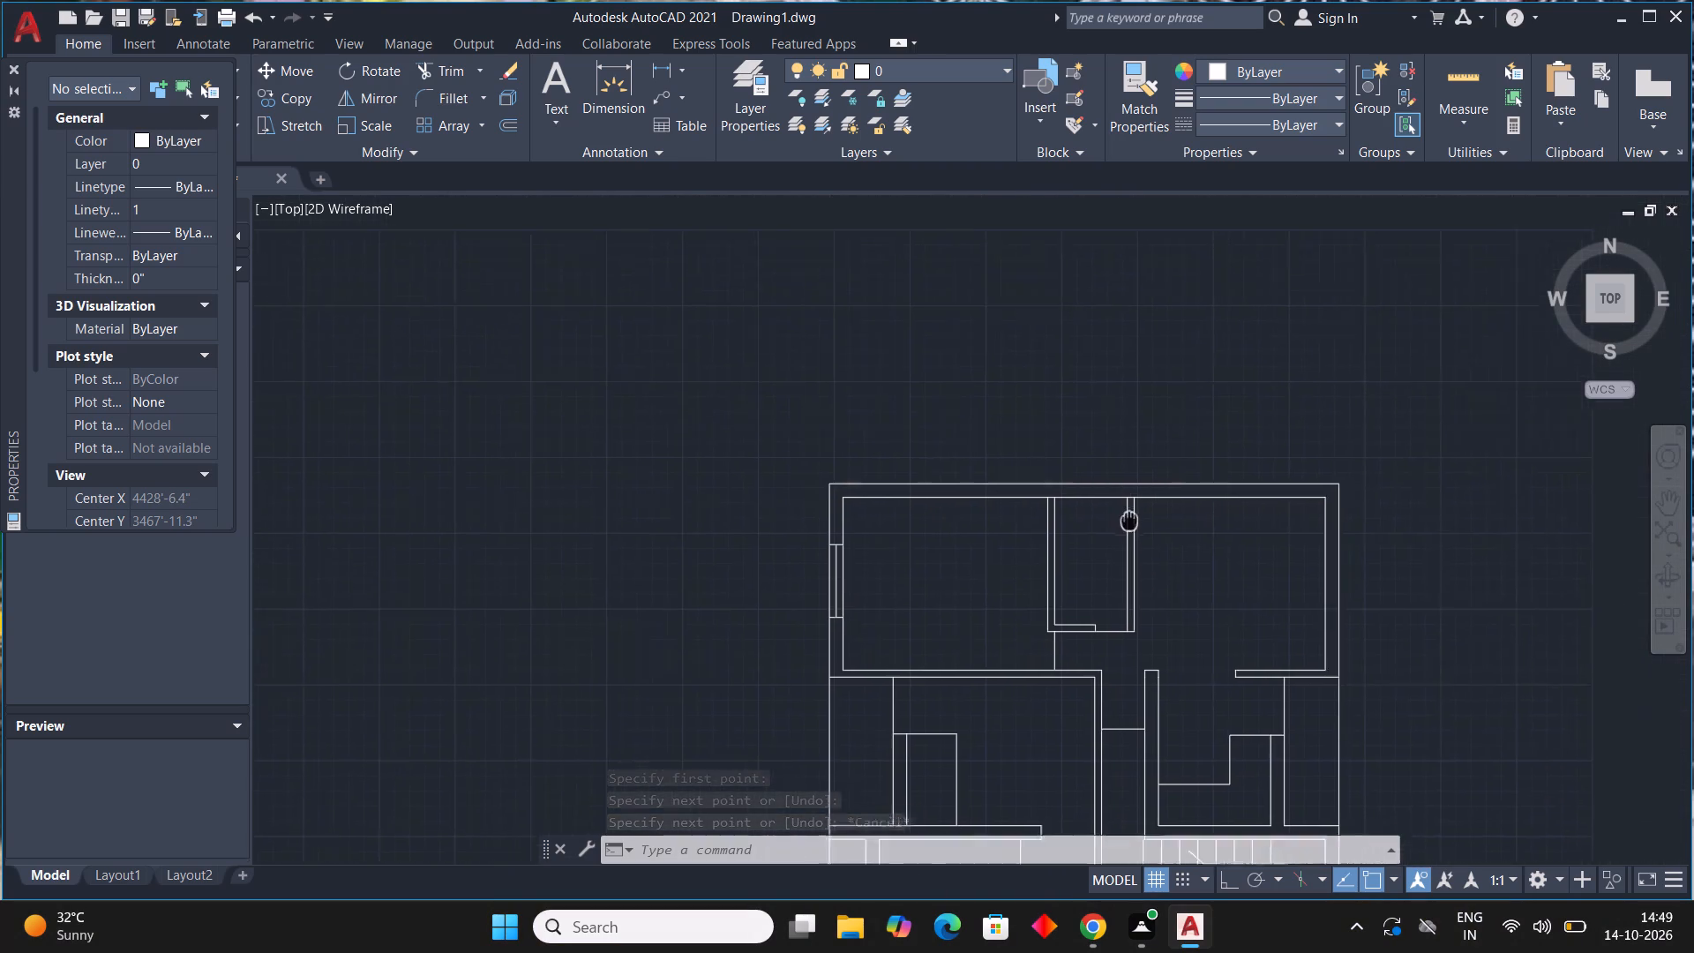
{"action": "middle_click_drag", "start_coordinate": [1122, 522], "coordinate": [1091, 536]}
{"action": "scroll", "coordinate": [1038, 516], "scroll_direction": "up", "scroll_amount": 4}
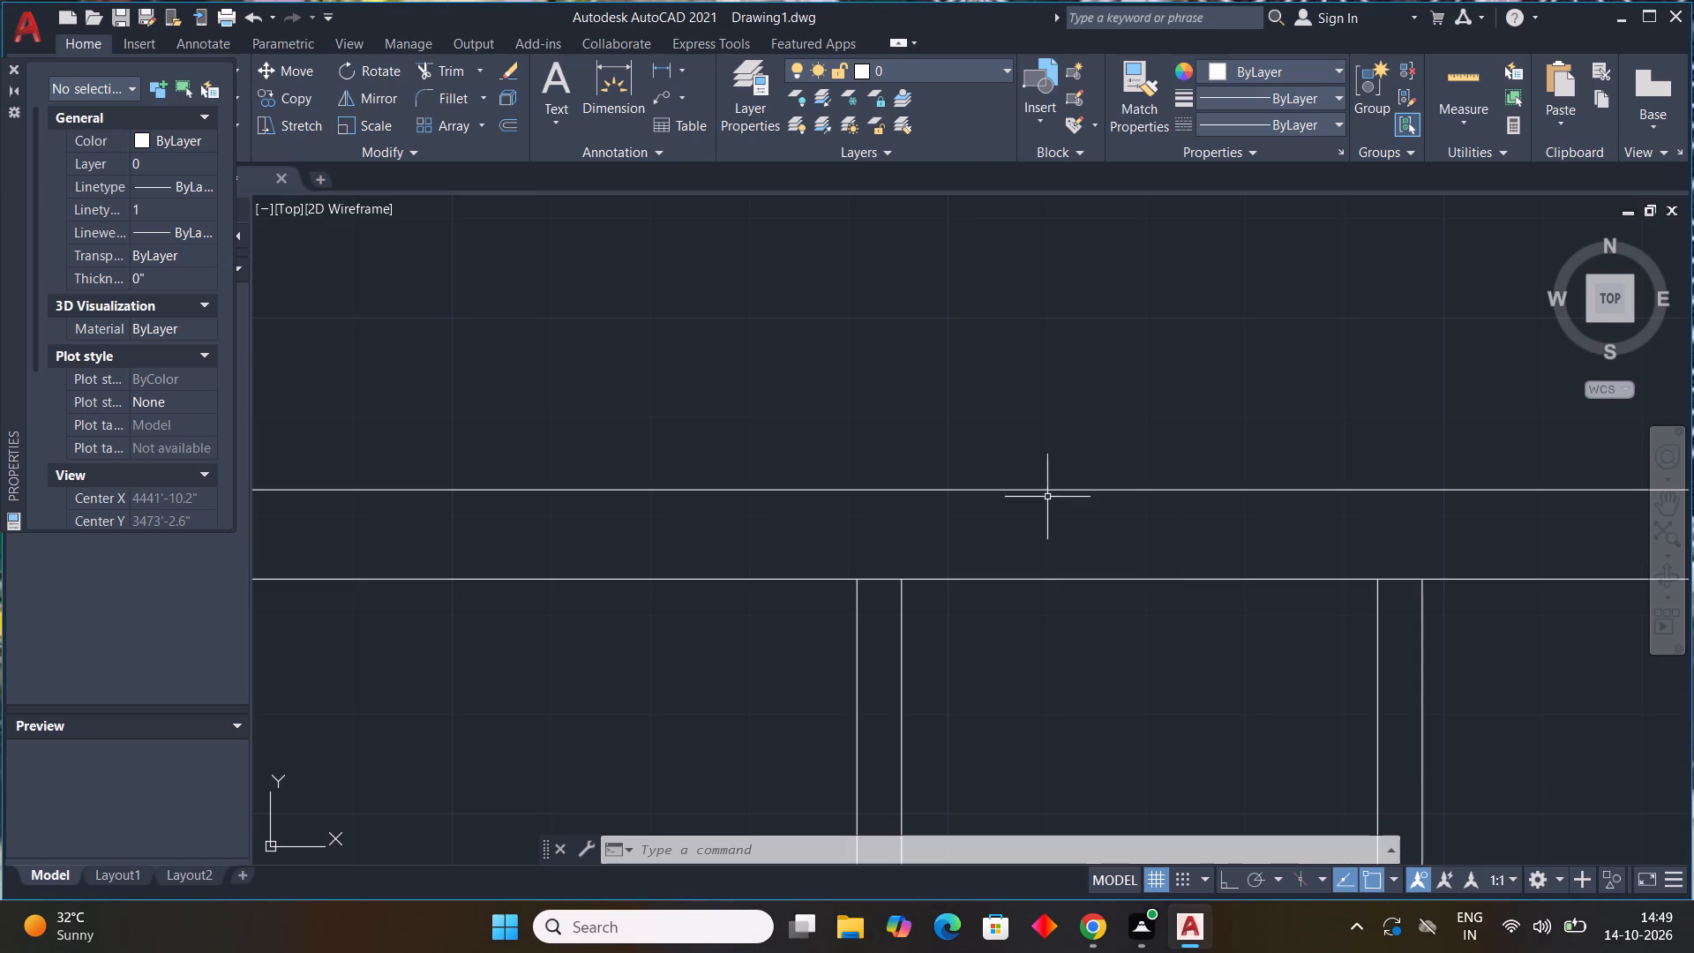
{"action": "scroll", "coordinate": [1142, 621], "scroll_direction": "down", "scroll_amount": 2}
{"action": "type", "text": "l"}
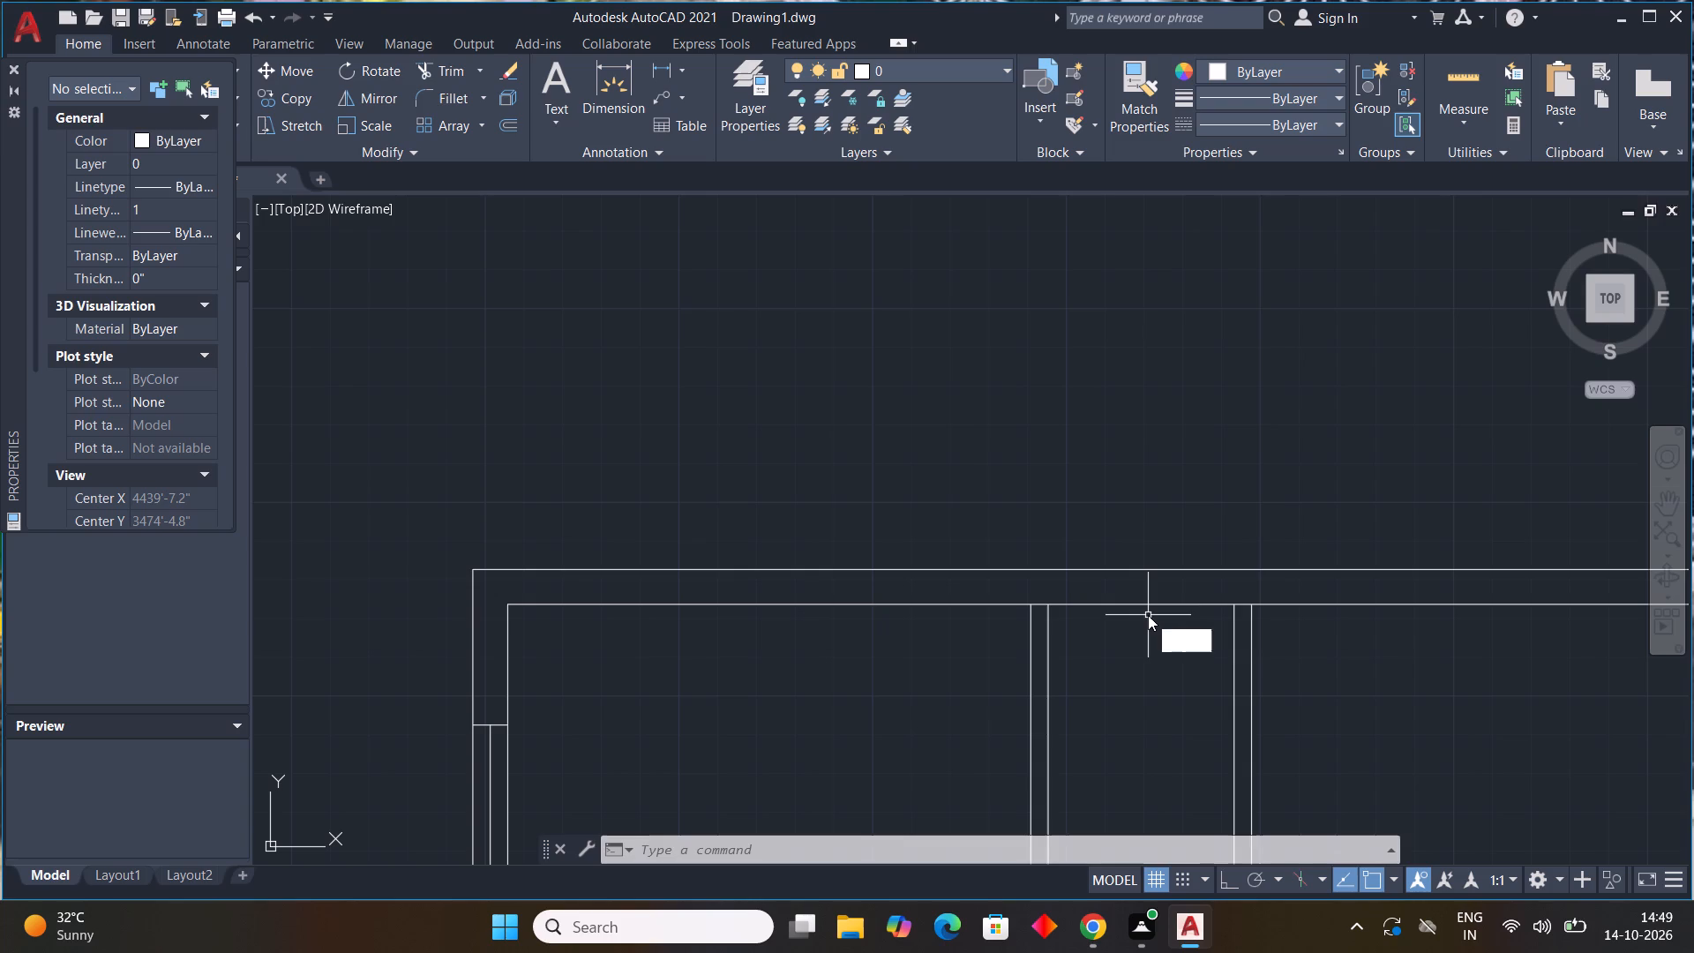
{"action": "key", "text": "space"}
{"action": "scroll", "coordinate": [1106, 576], "scroll_direction": "up", "scroll_amount": 2}
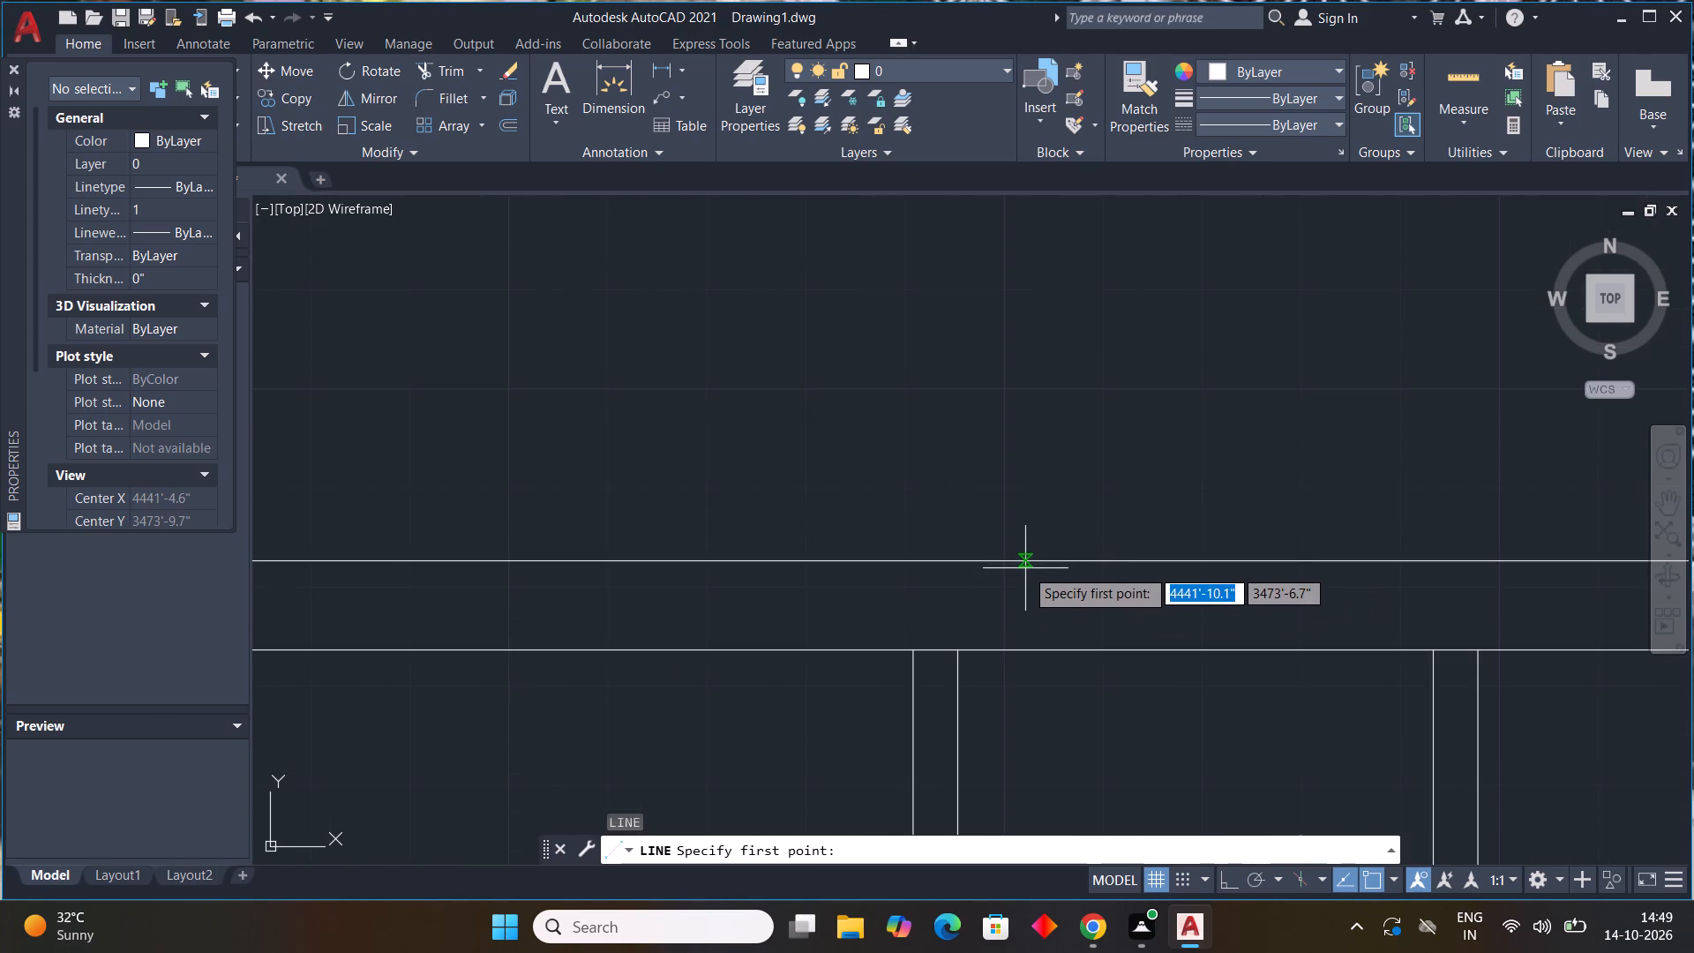
{"action": "left_click", "coordinate": [1056, 561]}
{"action": "left_click", "coordinate": [1053, 656]}
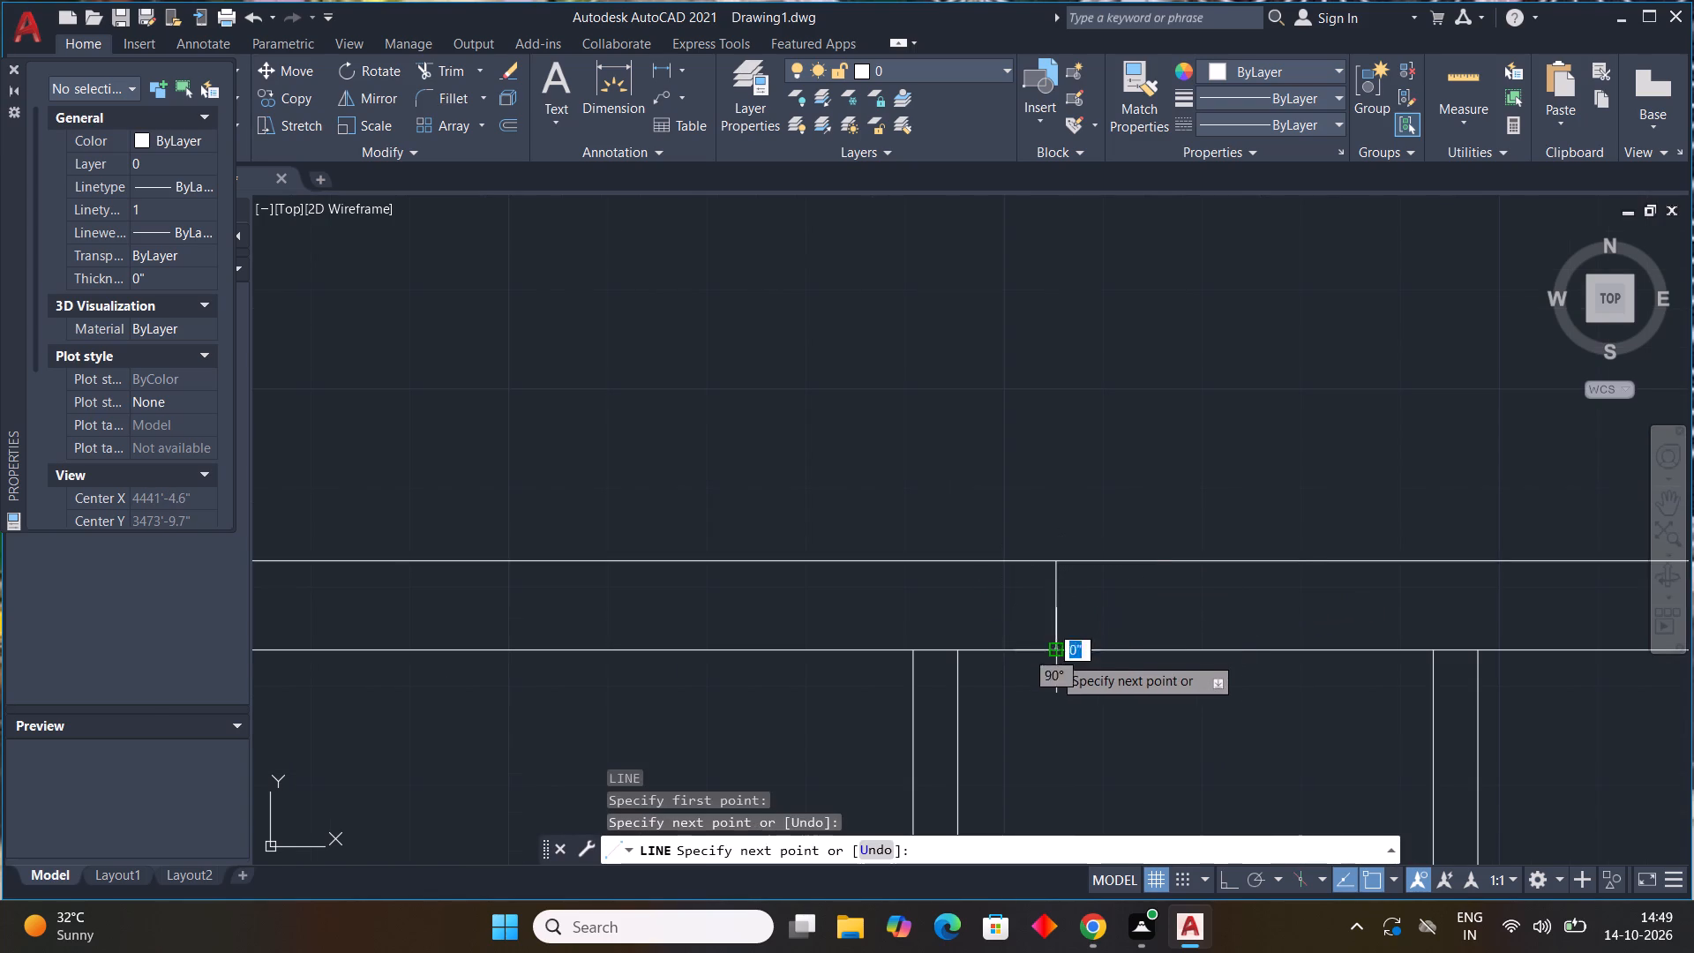
{"action": "key", "text": "Escape"}
Offset the short vertical line 2' to the right within the top exterior wall to mark the second window opening.
{"action": "type", "text": "off"}
{"action": "key", "text": "space"}
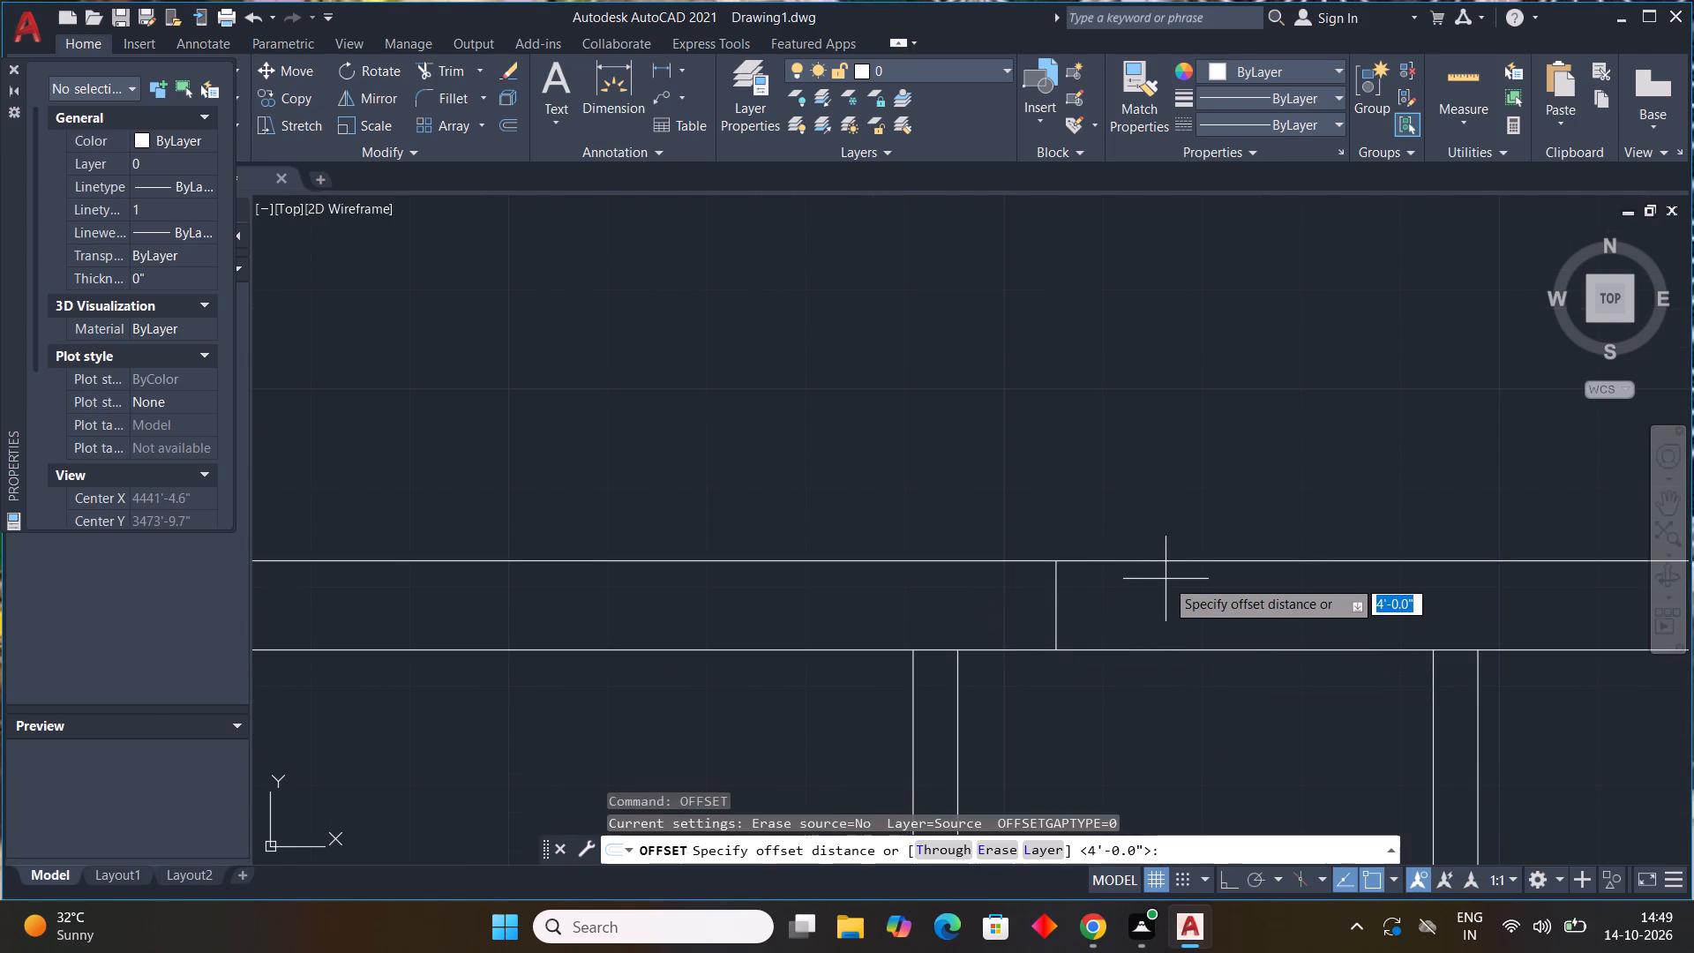
{"action": "type", "text": "2'"}
{"action": "key", "text": "Return"}
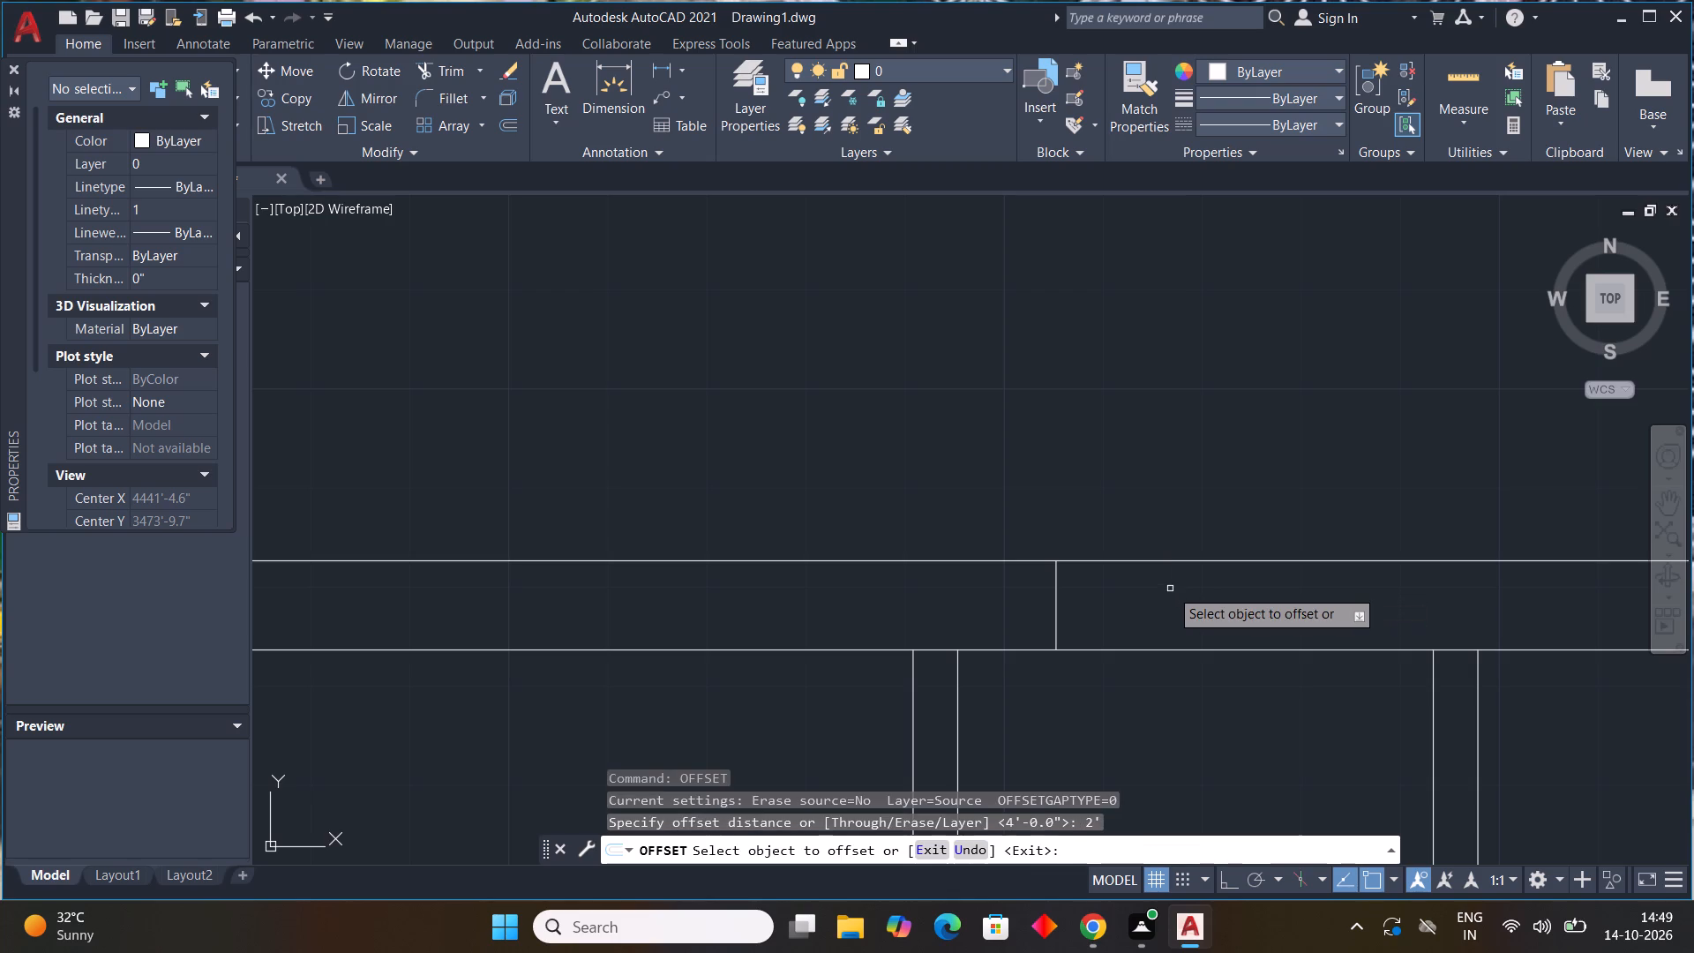
{"action": "left_click", "coordinate": [1054, 597]}
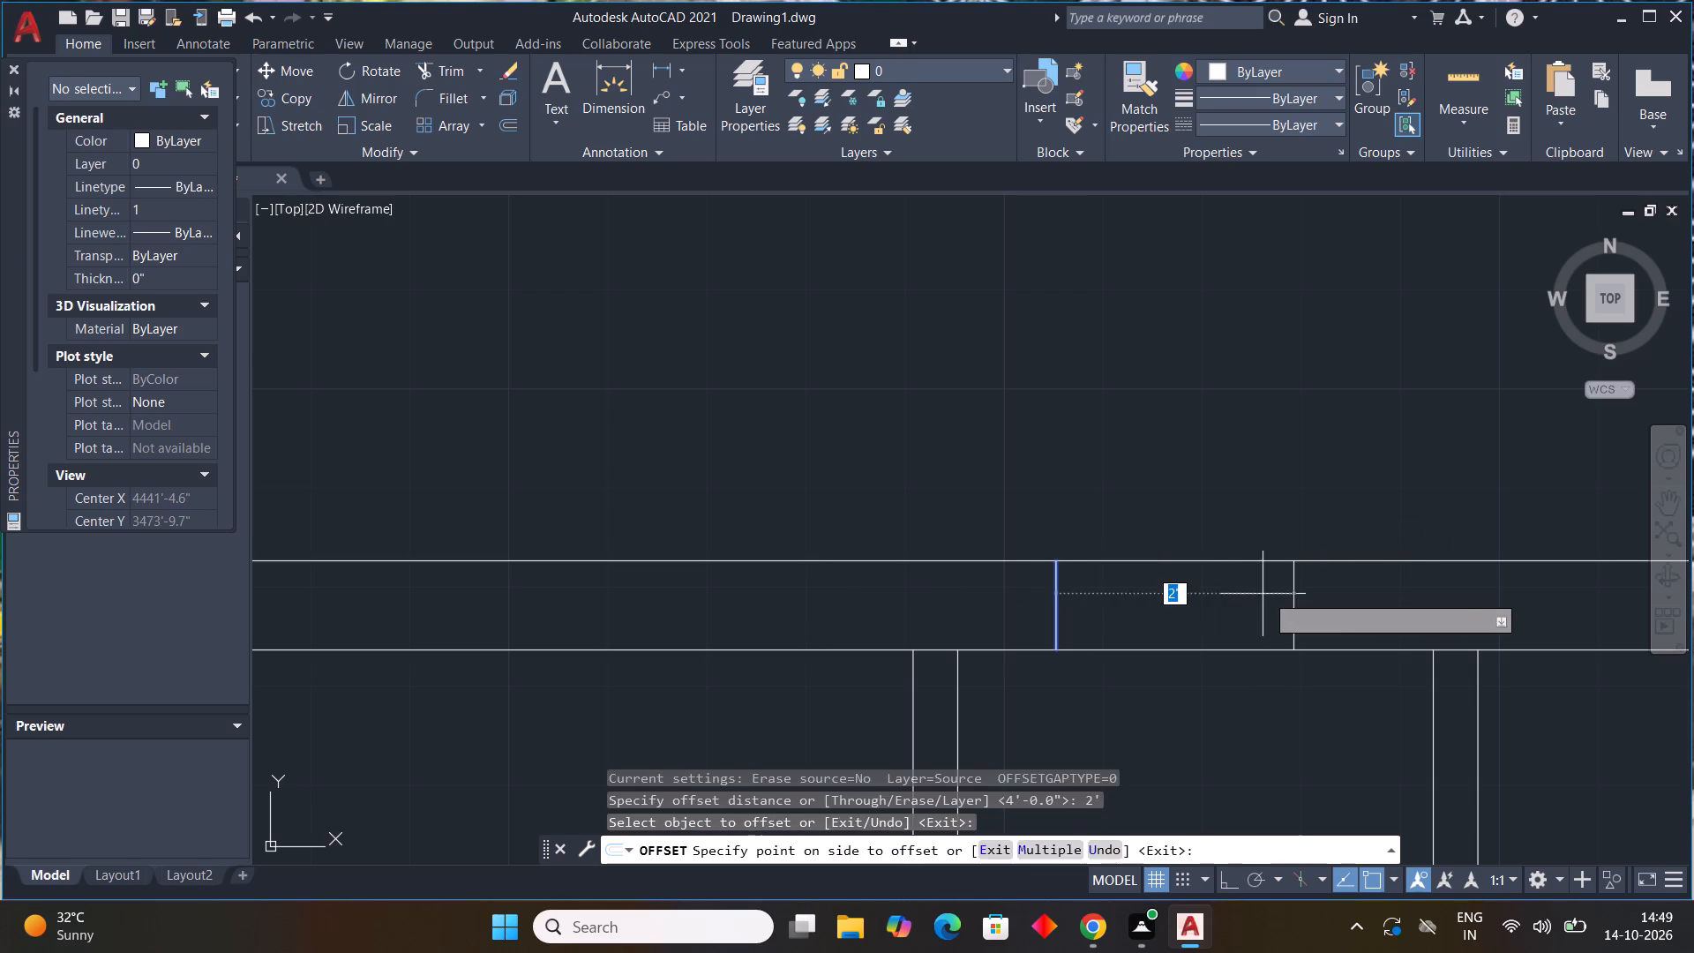
{"action": "left_click", "coordinate": [1271, 595]}
{"action": "key", "text": "Escape"}
Draw the window's horizontal centre line between the midpoints of the two cross lines in the top exterior wall.
{"action": "key", "text": "l"}
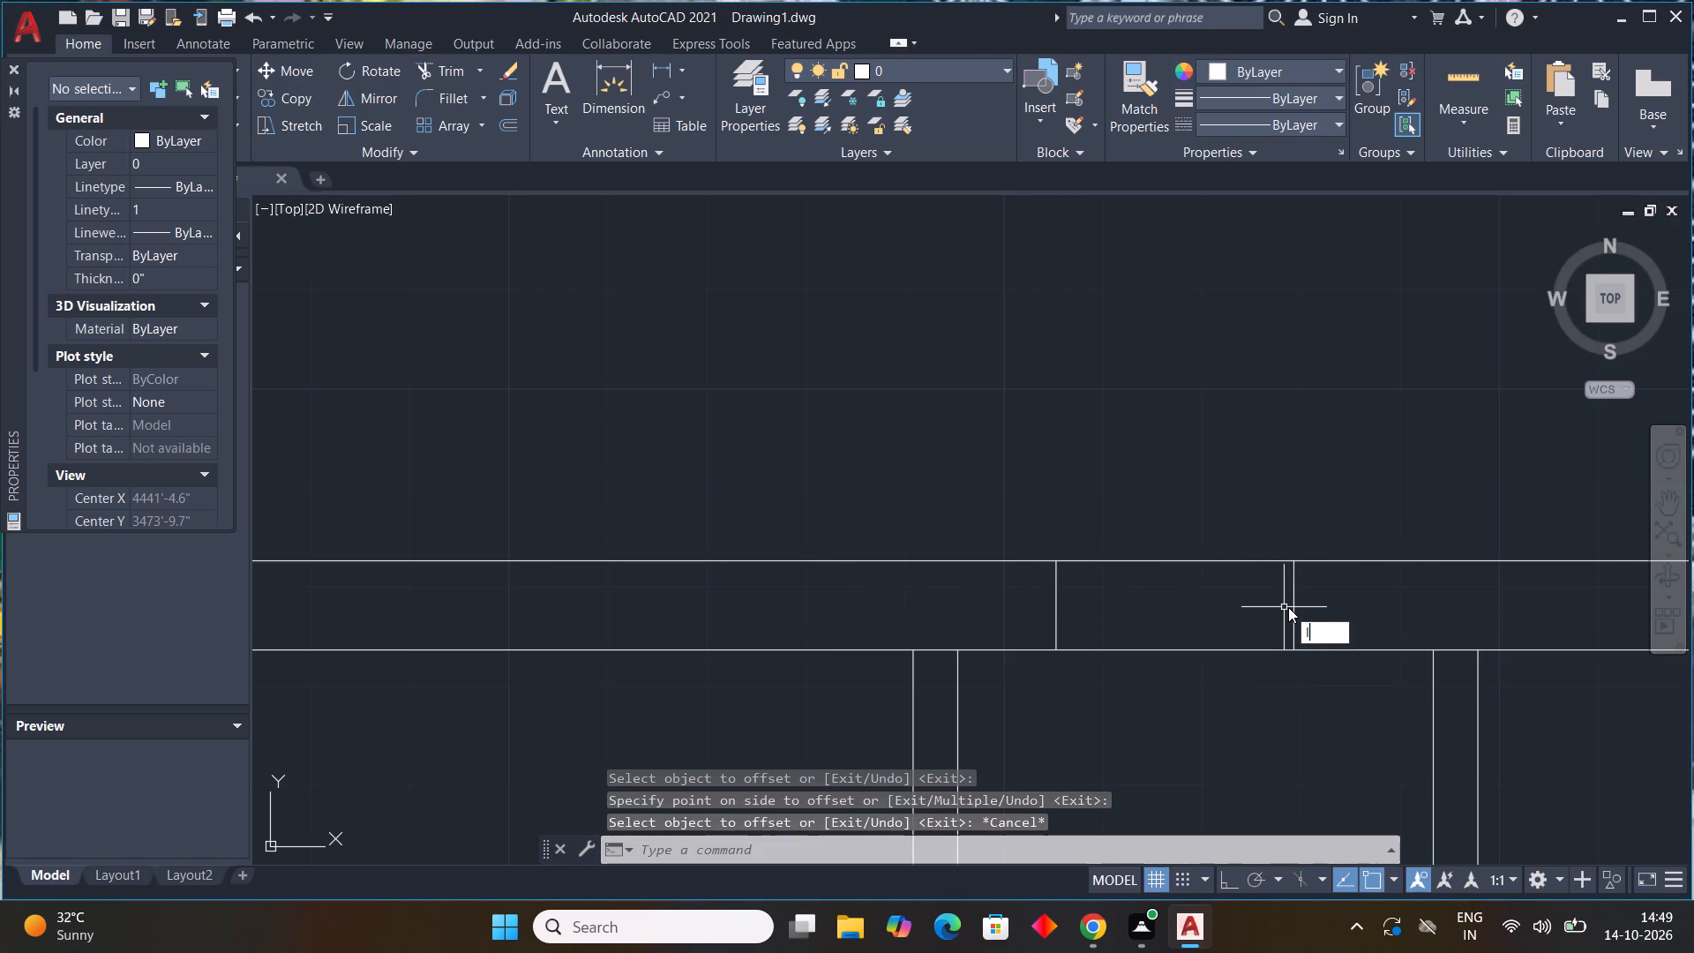
{"action": "key", "text": "space"}
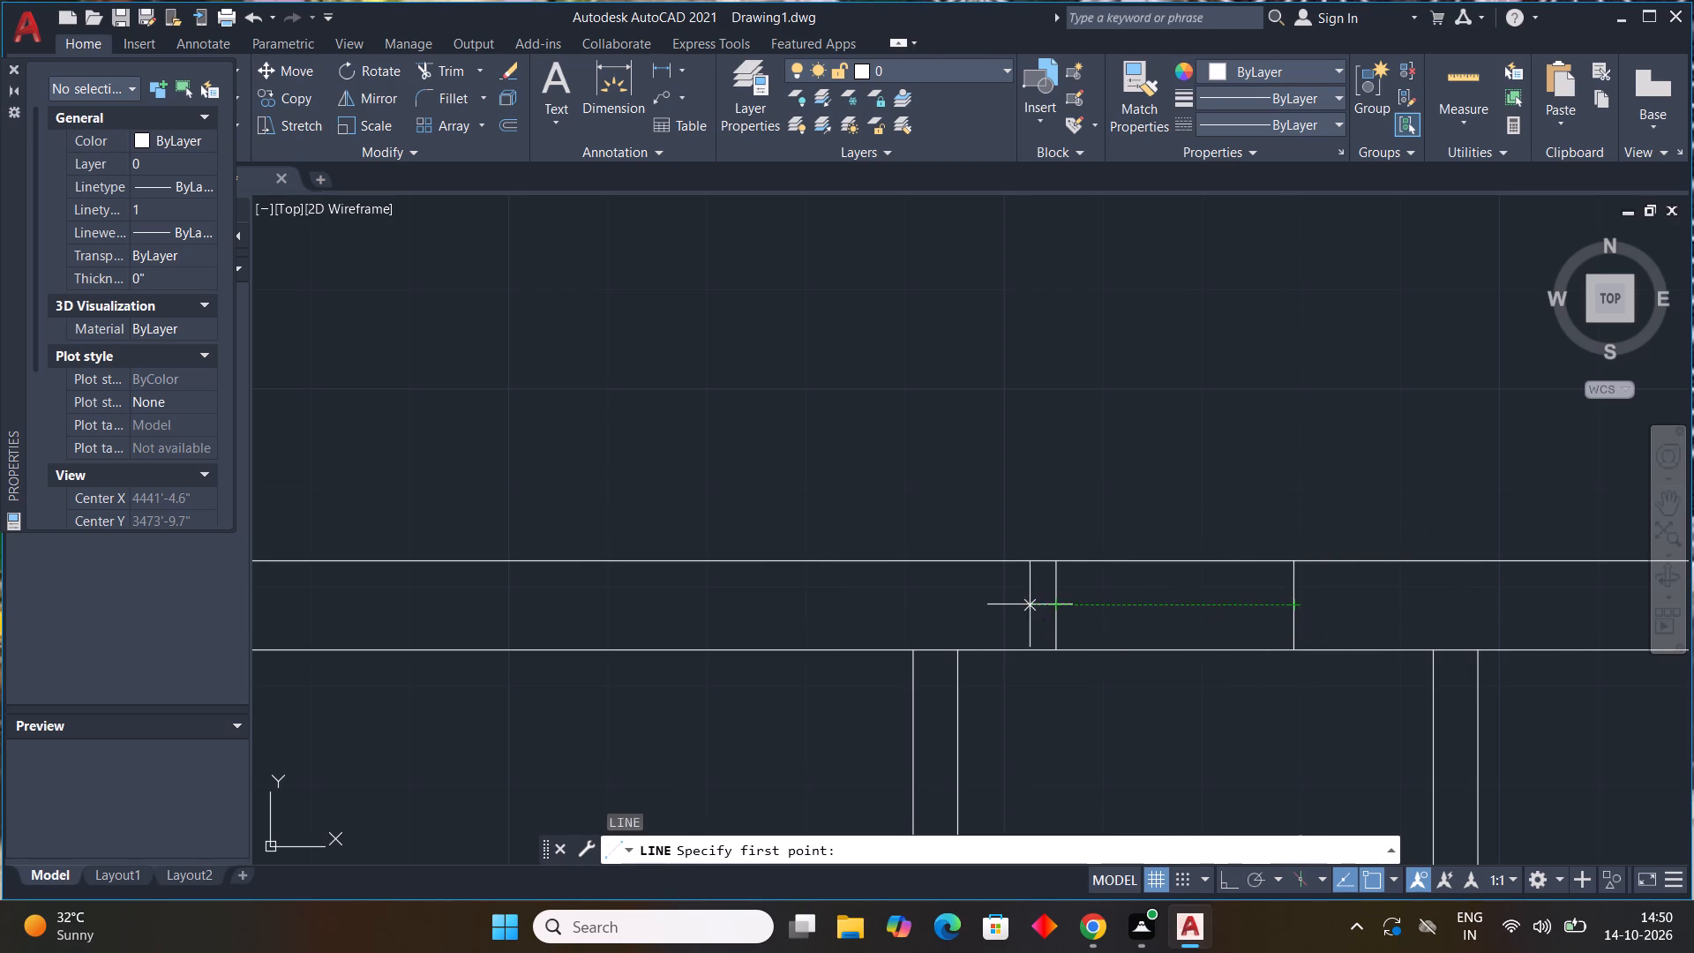
{"action": "left_click", "coordinate": [1054, 608]}
{"action": "left_click", "coordinate": [1292, 606]}
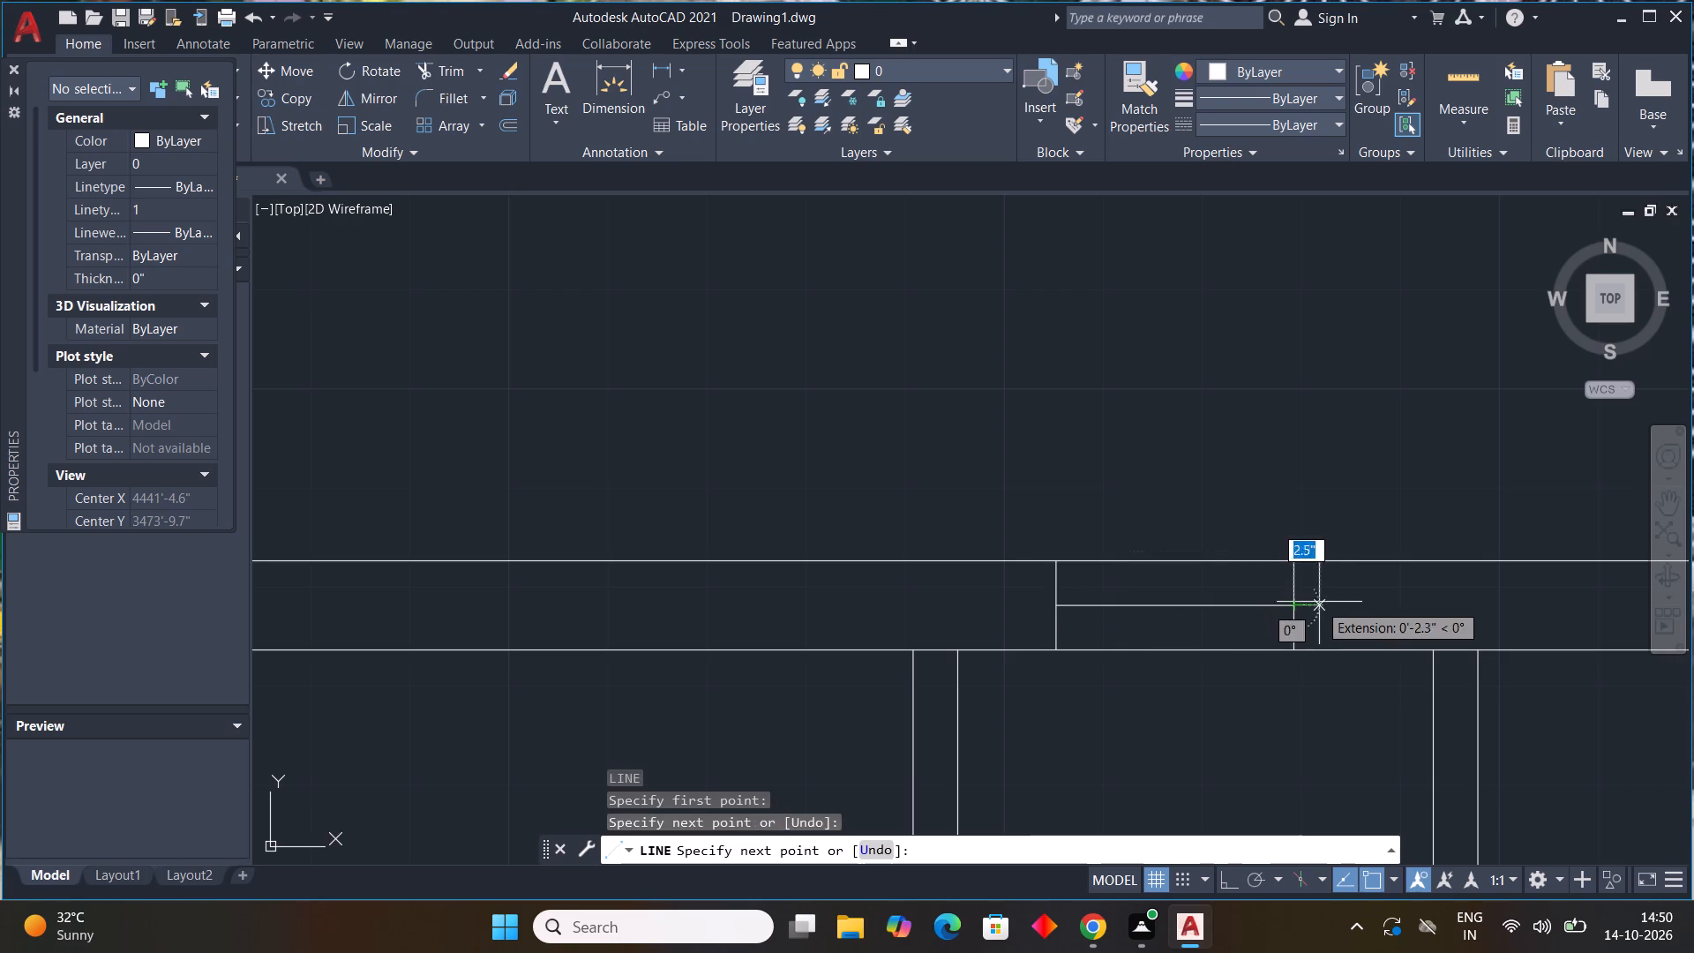
{"action": "key", "text": "Escape"}
{"action": "scroll", "coordinate": [1323, 593], "scroll_direction": "down", "scroll_amount": 3}
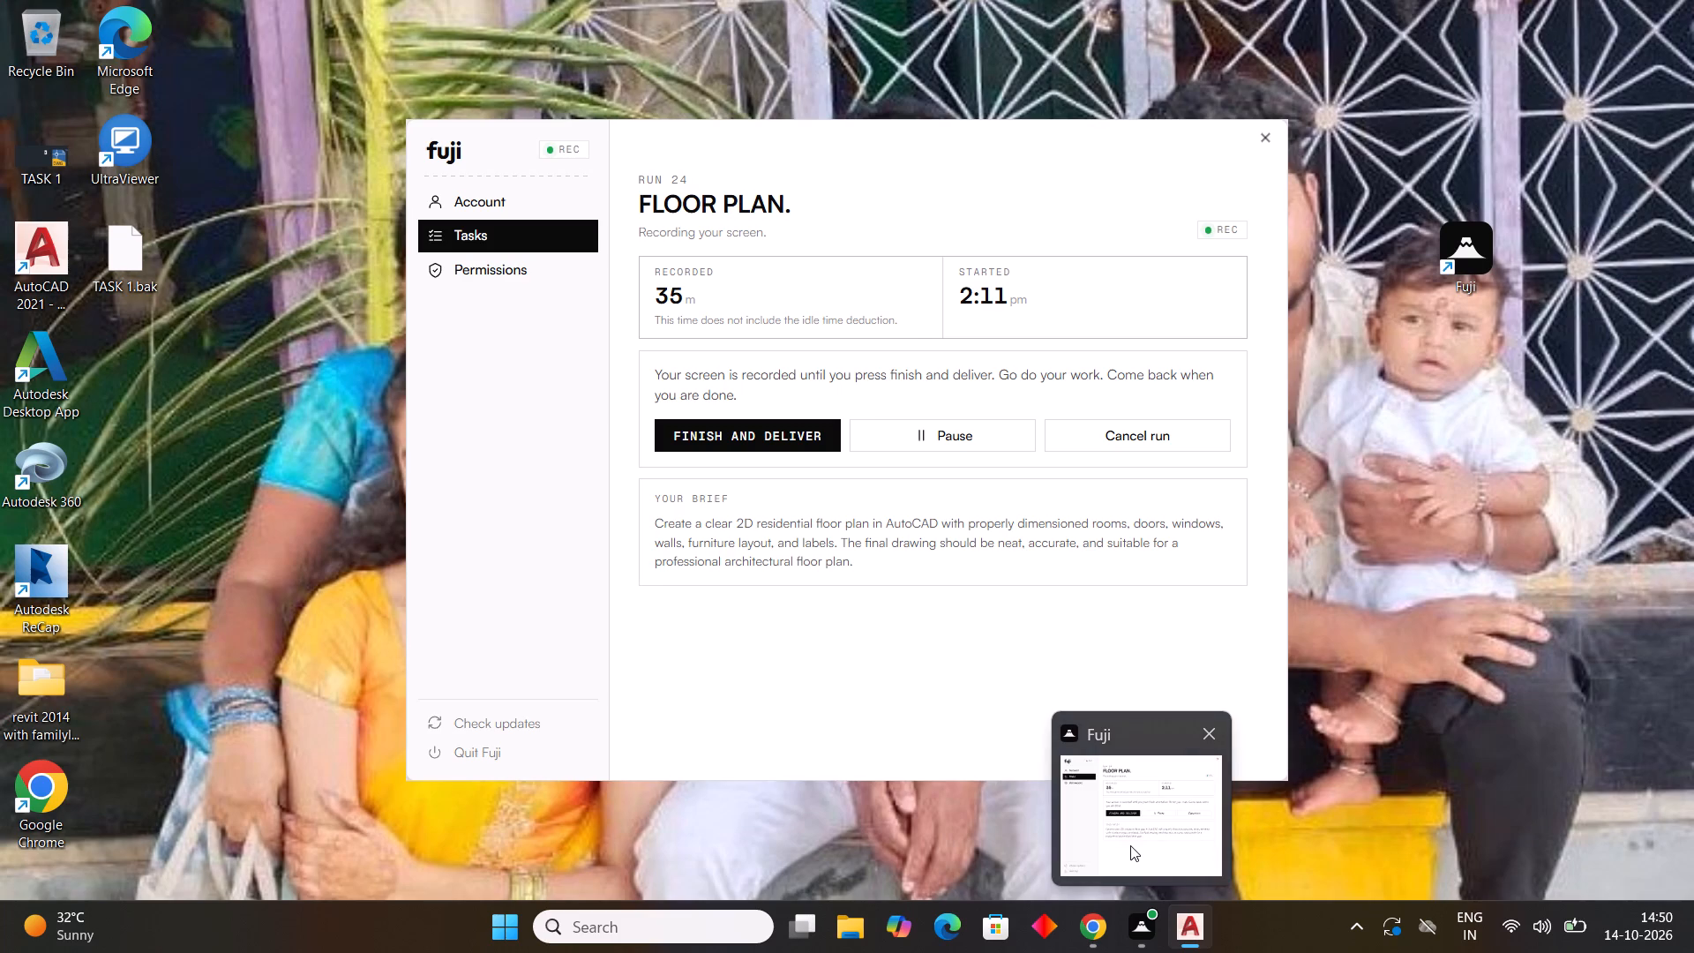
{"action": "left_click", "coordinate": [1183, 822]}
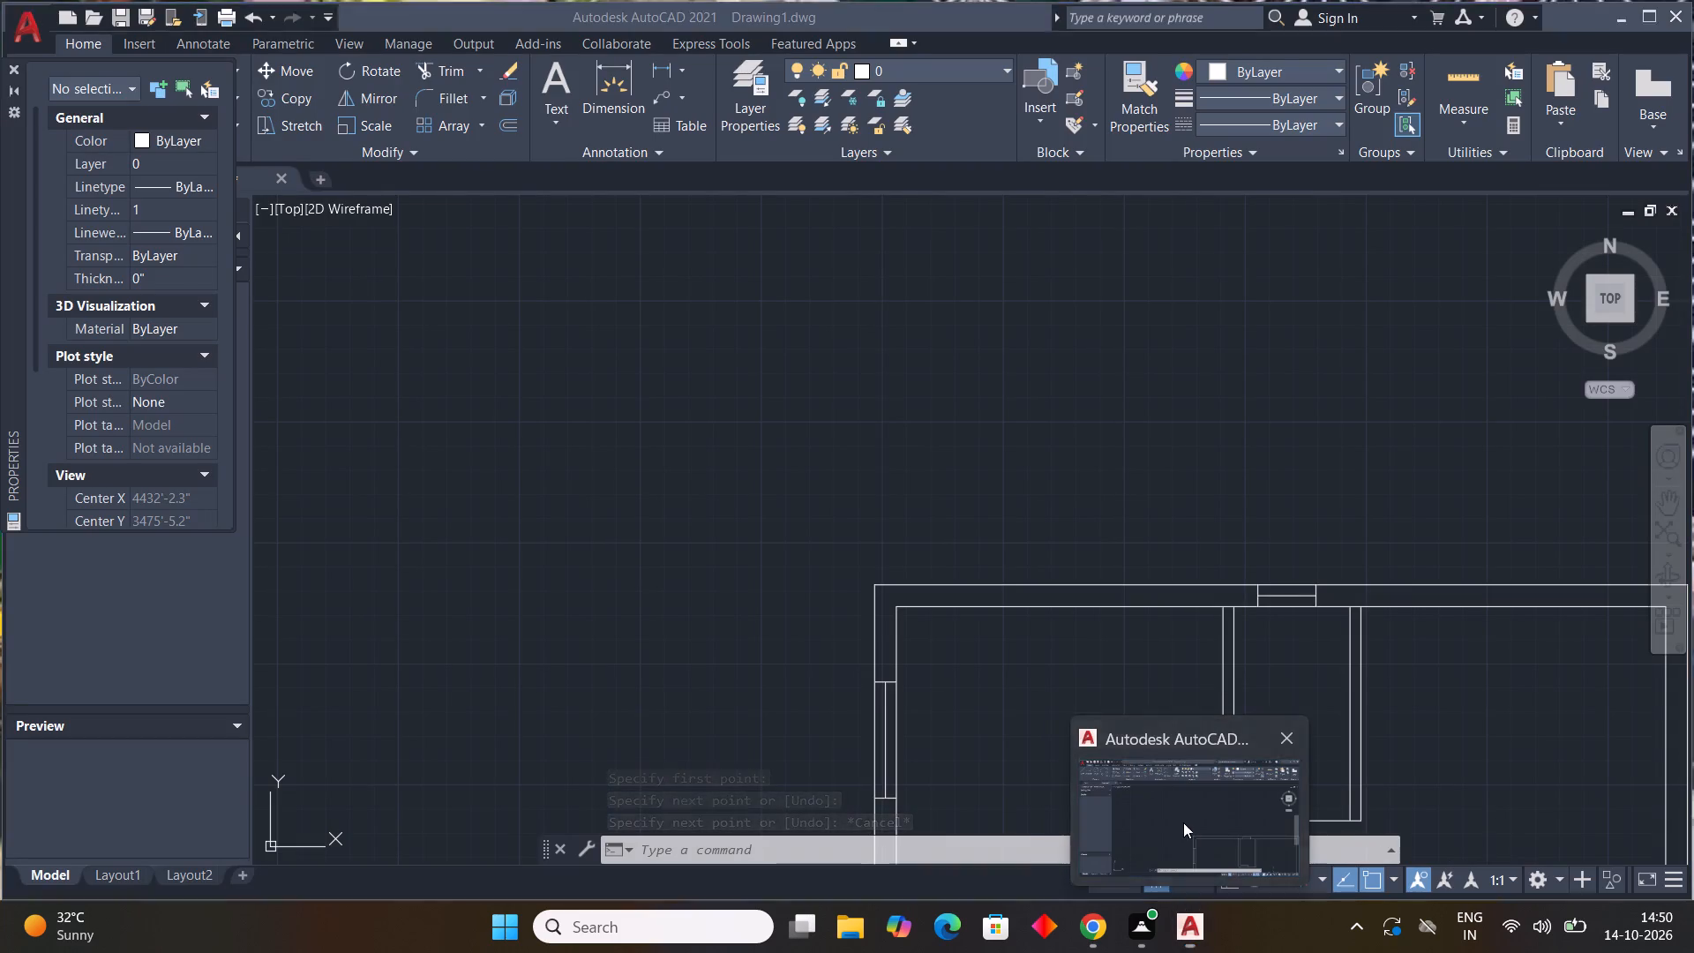
Draw a shallow three-sided outline about 4'-11" long in the upper right room, against the narrow middle room's right wall.
{"action": "scroll", "coordinate": [972, 472], "scroll_direction": "down", "scroll_amount": 4}
{"action": "scroll", "coordinate": [998, 569], "scroll_direction": "up", "scroll_amount": 3}
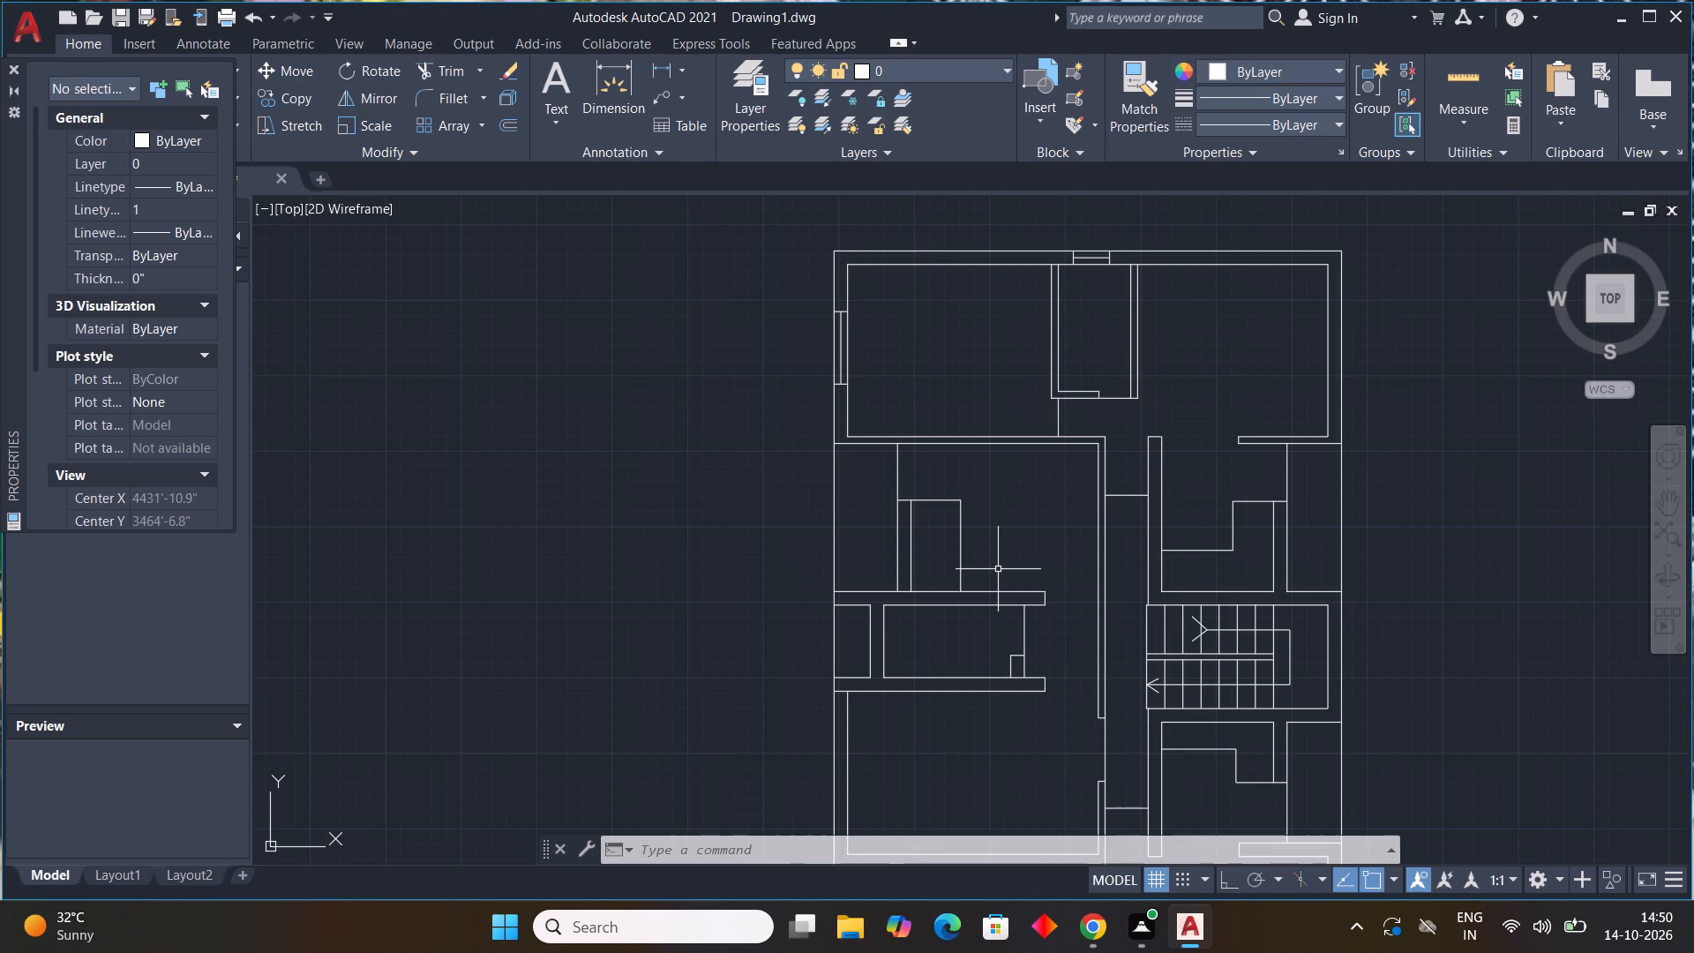
{"action": "type", "text": "l"}
{"action": "key", "text": "space"}
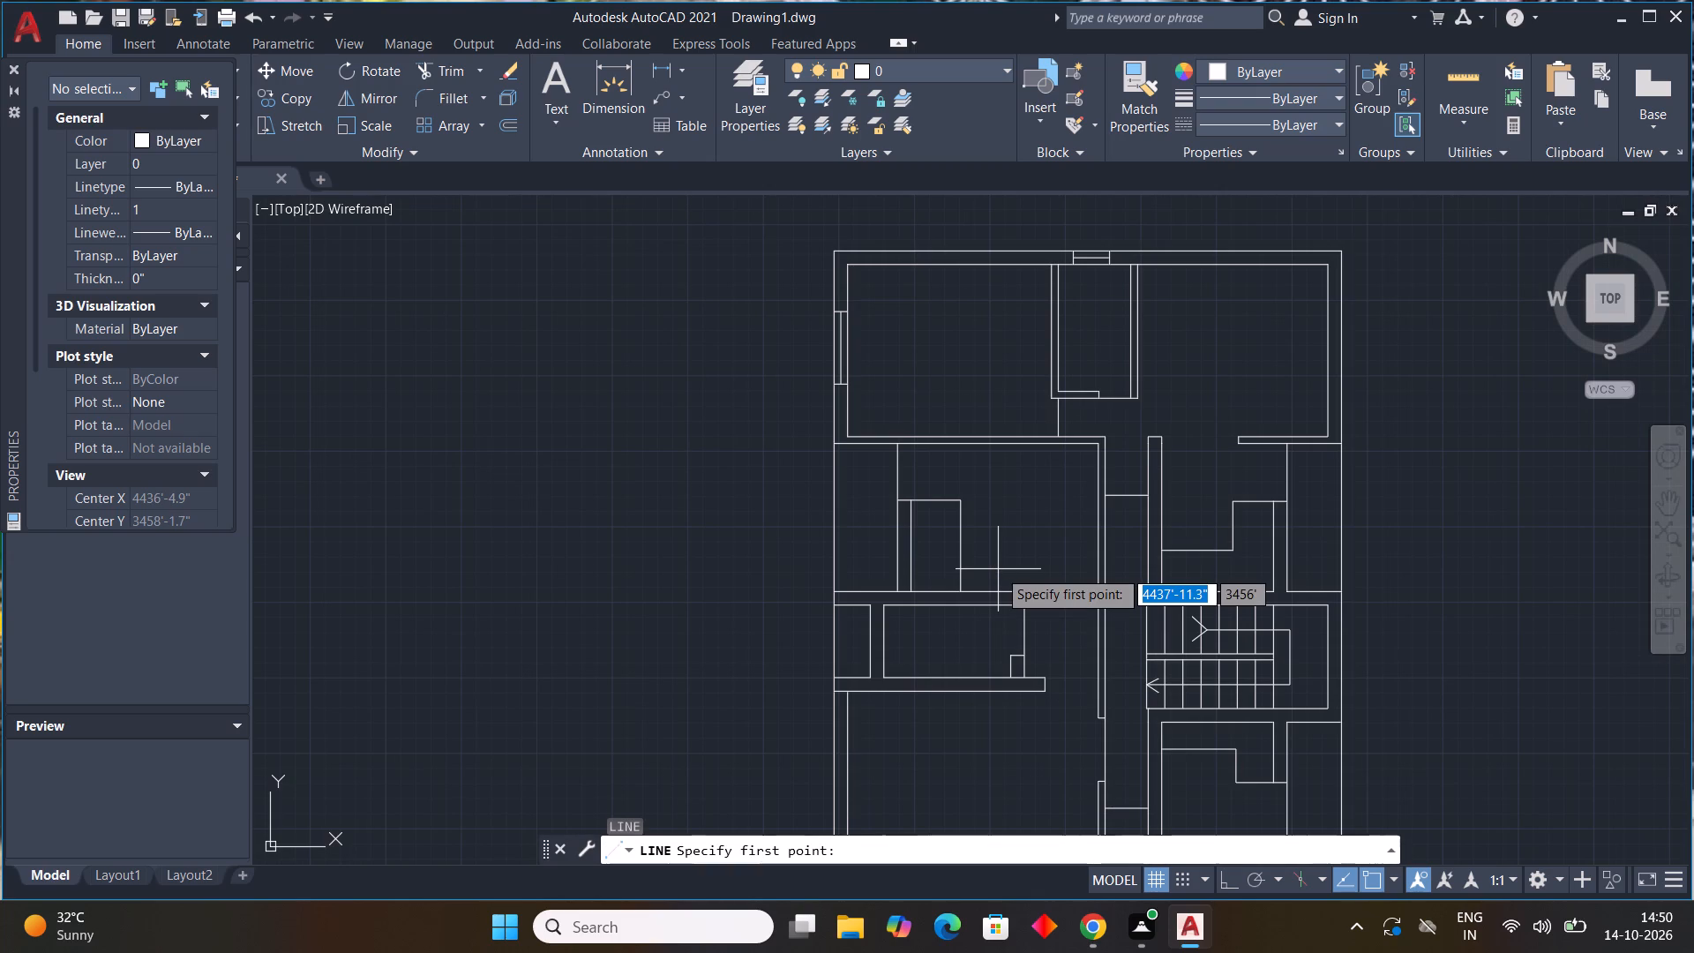
{"action": "scroll", "coordinate": [1168, 290], "scroll_direction": "up", "scroll_amount": 1}
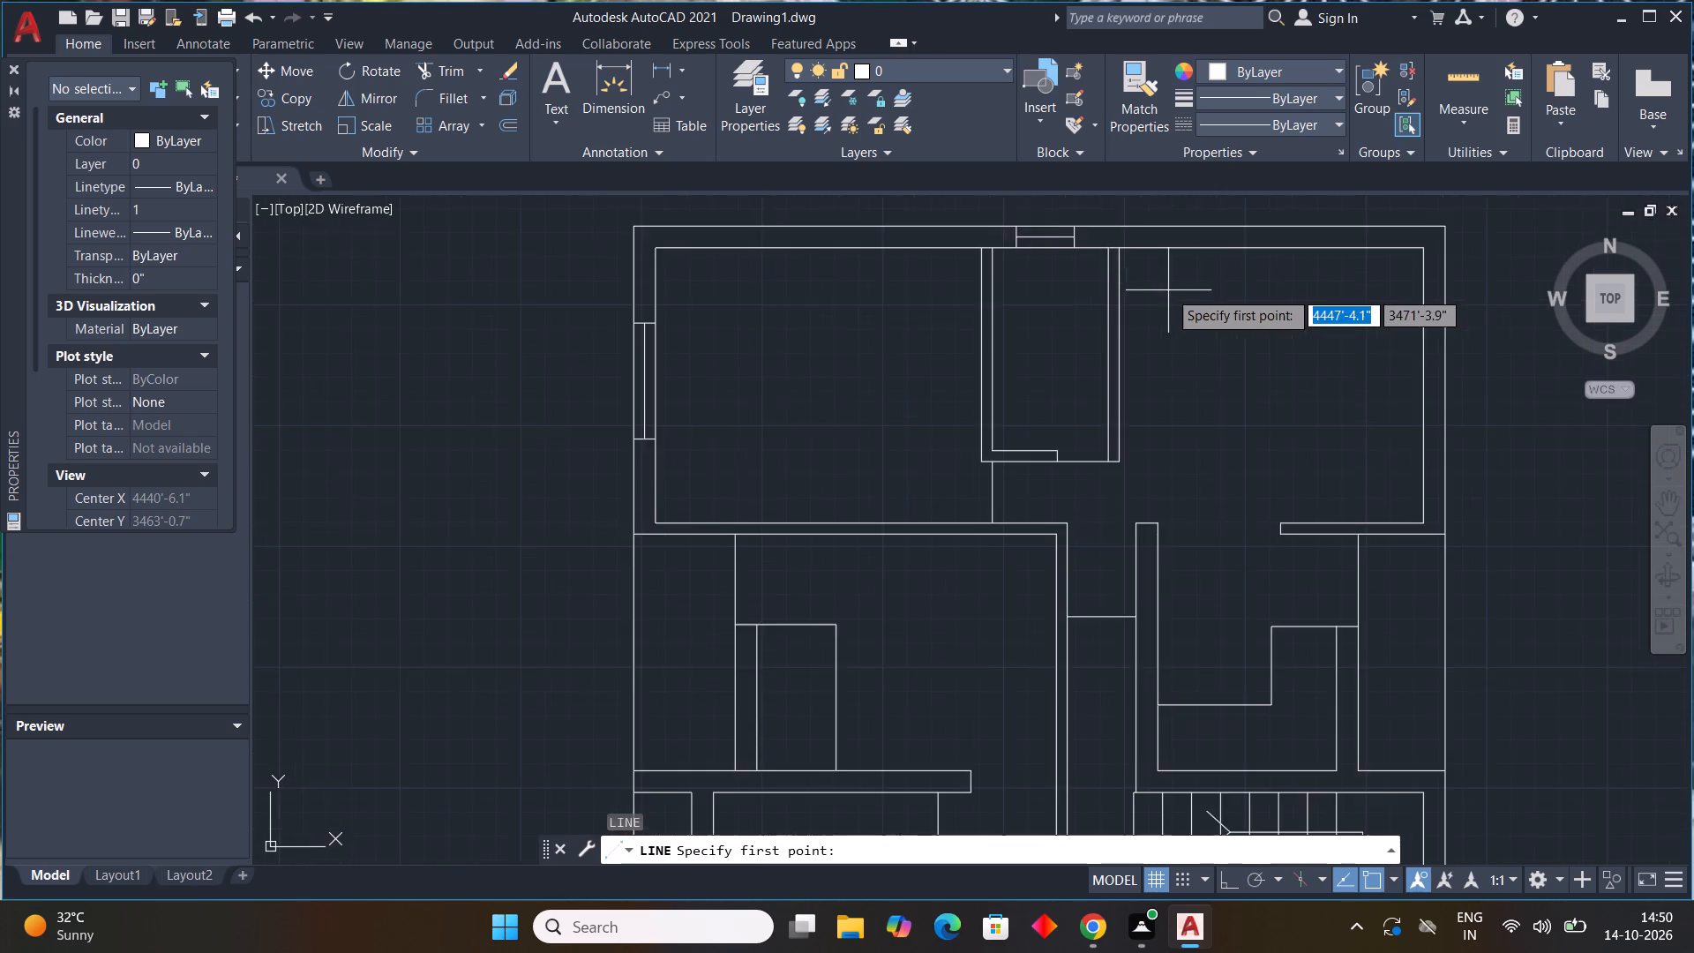
{"action": "middle_click_drag", "start_coordinate": [1168, 290], "coordinate": [917, 298]}
{"action": "scroll", "coordinate": [894, 332], "scroll_direction": "up", "scroll_amount": 2}
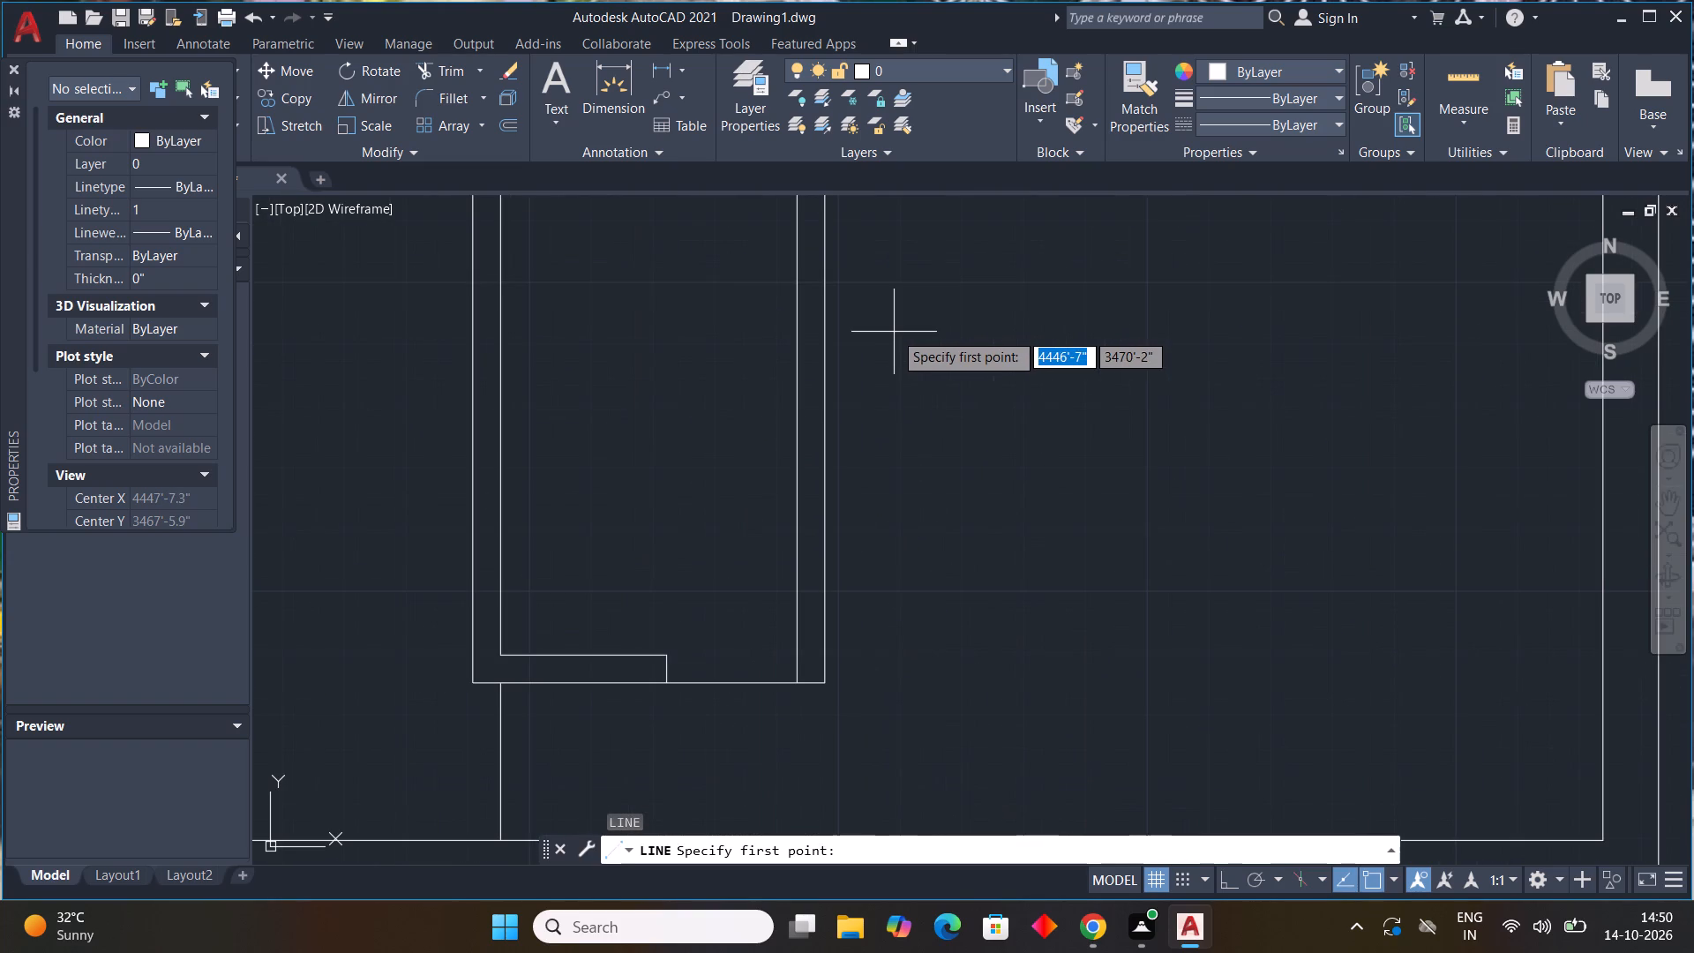
{"action": "scroll", "coordinate": [894, 332], "scroll_direction": "down", "scroll_amount": 2}
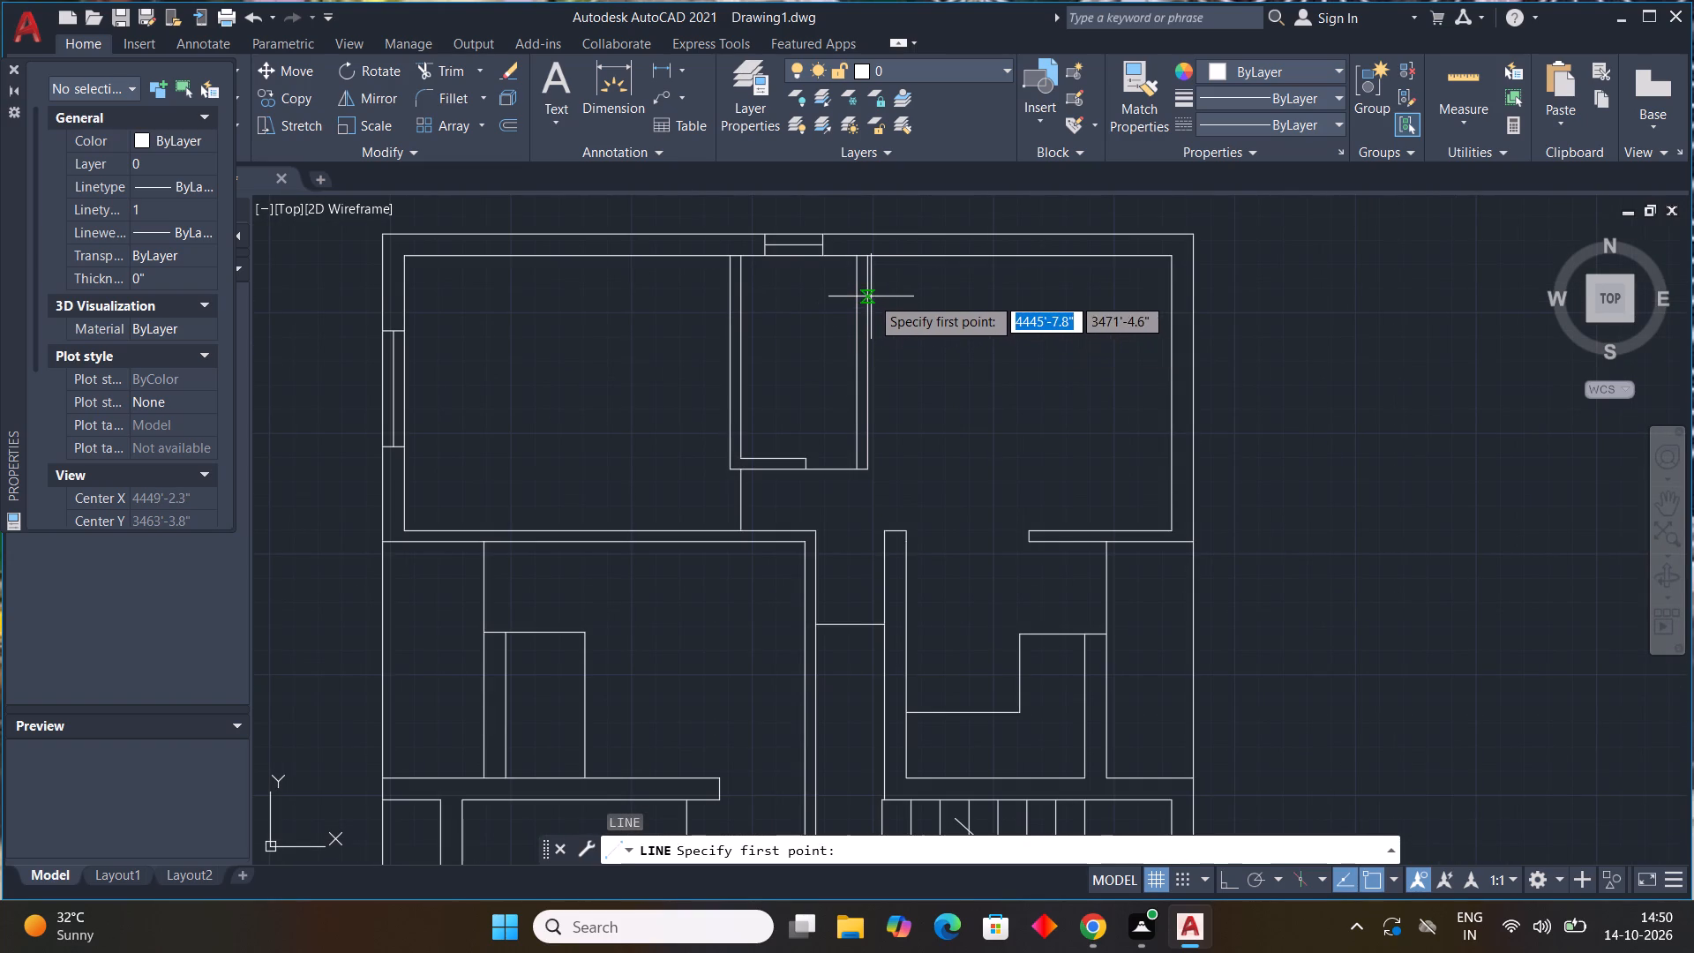
{"action": "left_click", "coordinate": [871, 296]}
{"action": "left_click", "coordinate": [907, 297]}
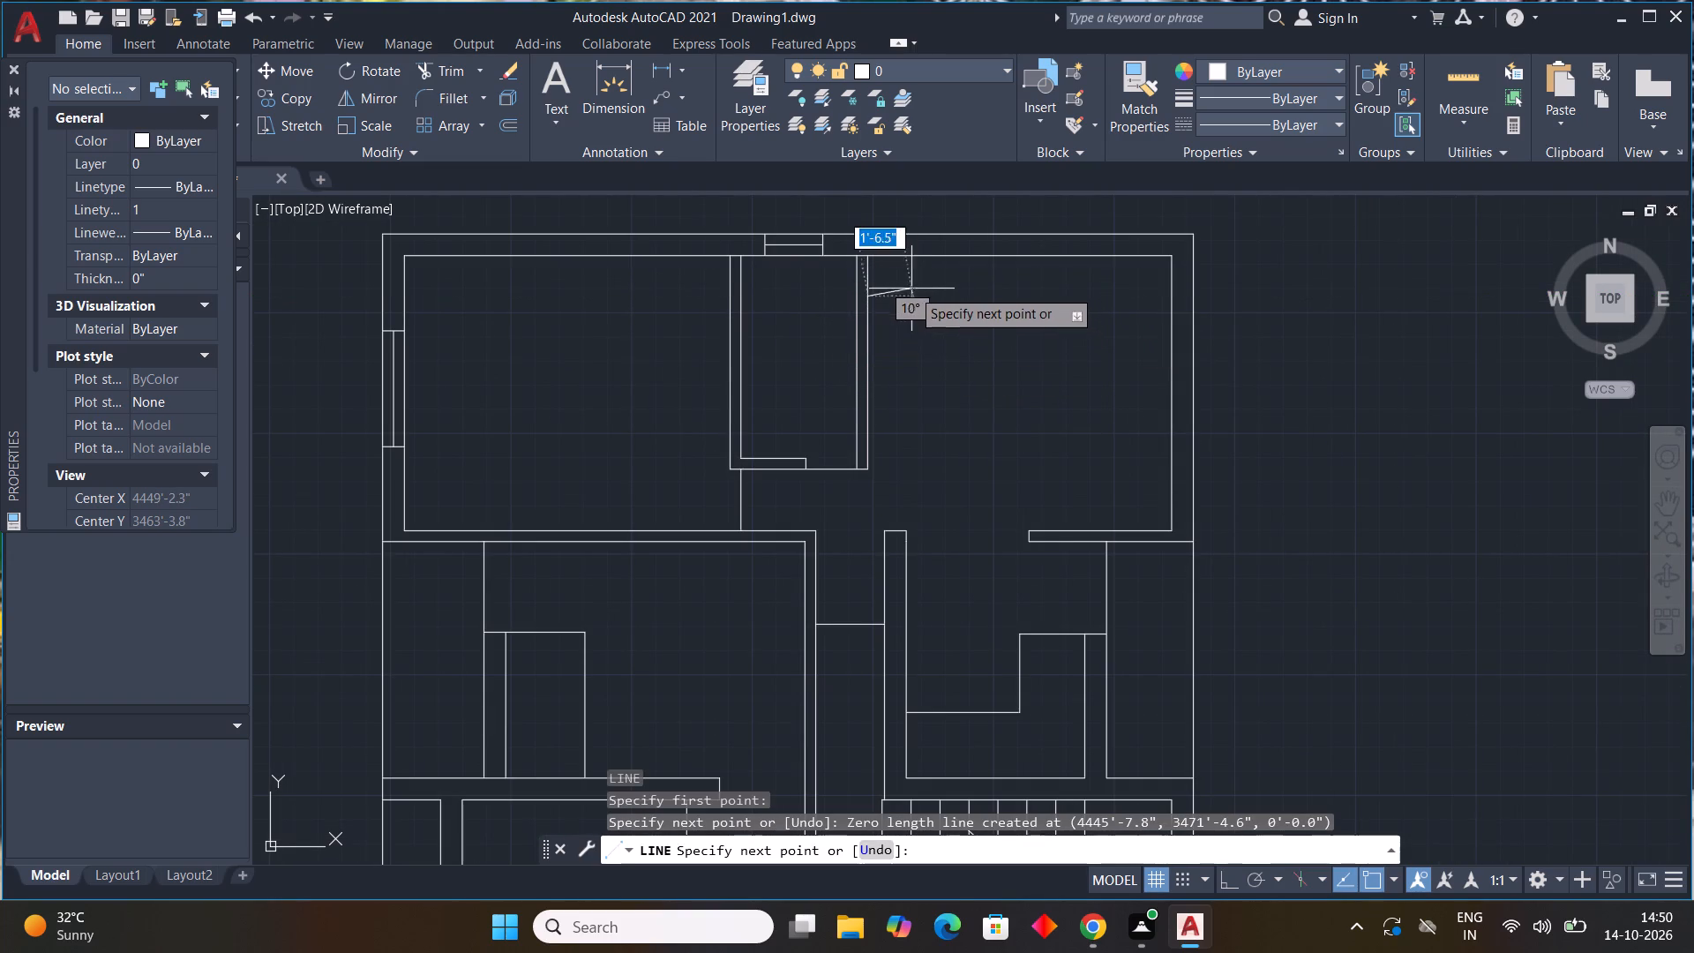
{"action": "key", "text": "F8"}
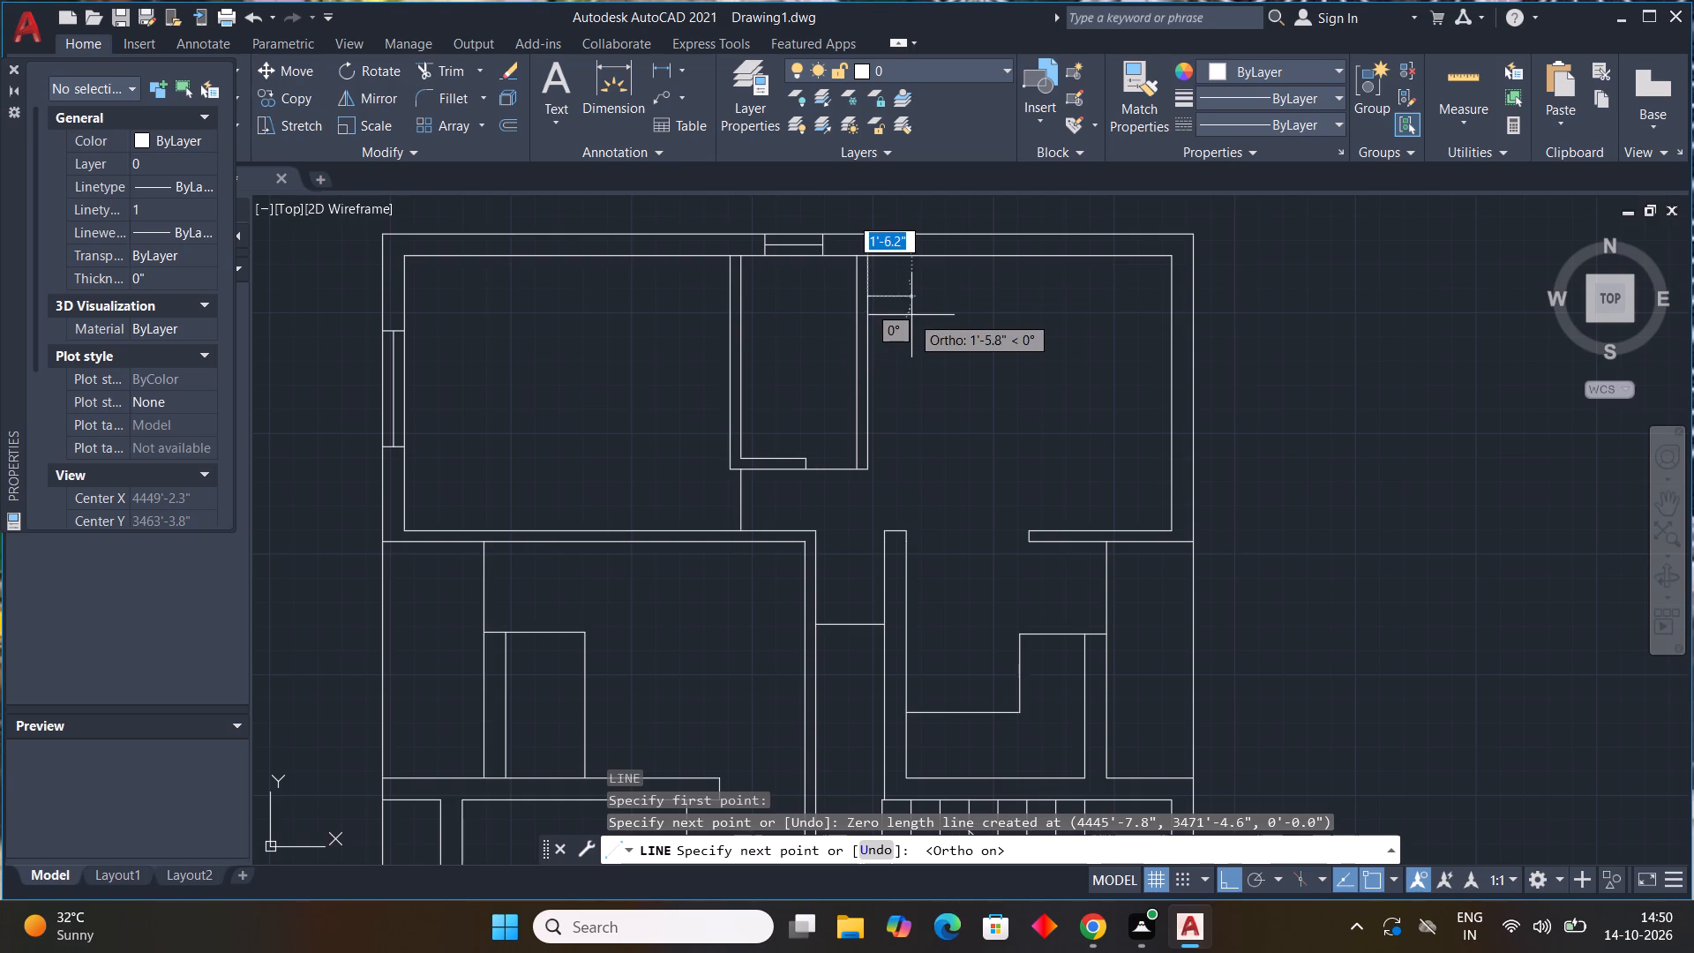
{"action": "left_click", "coordinate": [905, 300]}
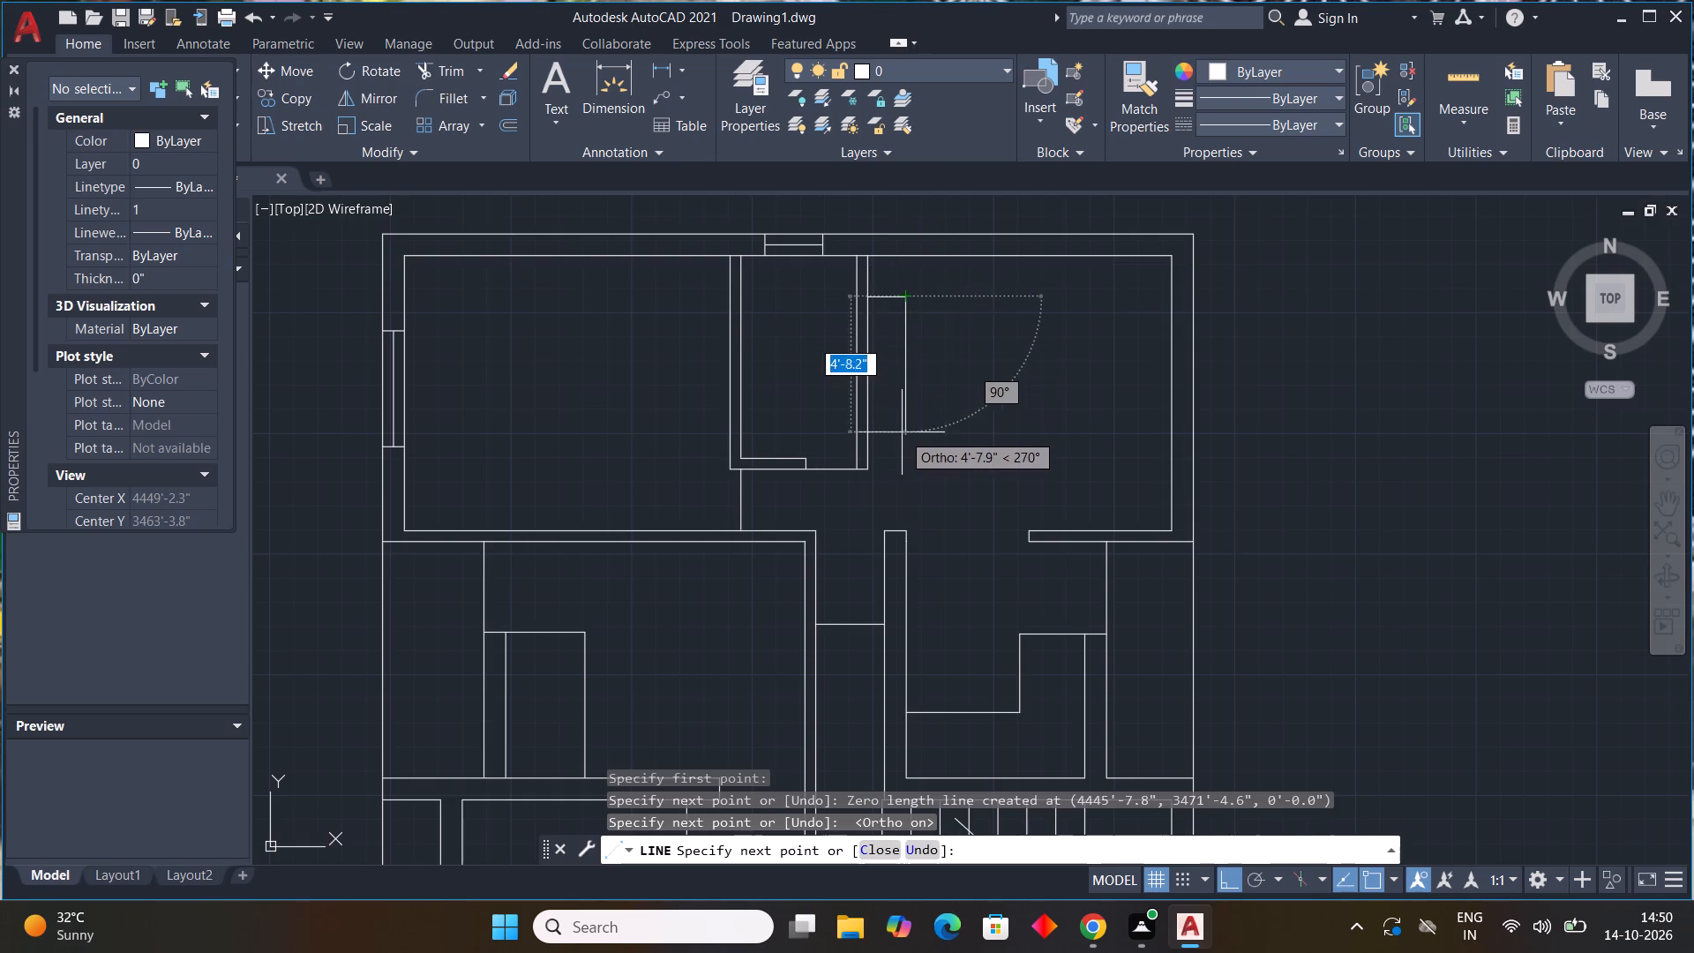
{"action": "scroll", "coordinate": [902, 436], "scroll_direction": "up", "scroll_amount": 3}
{"action": "scroll", "coordinate": [878, 442], "scroll_direction": "down", "scroll_amount": 1}
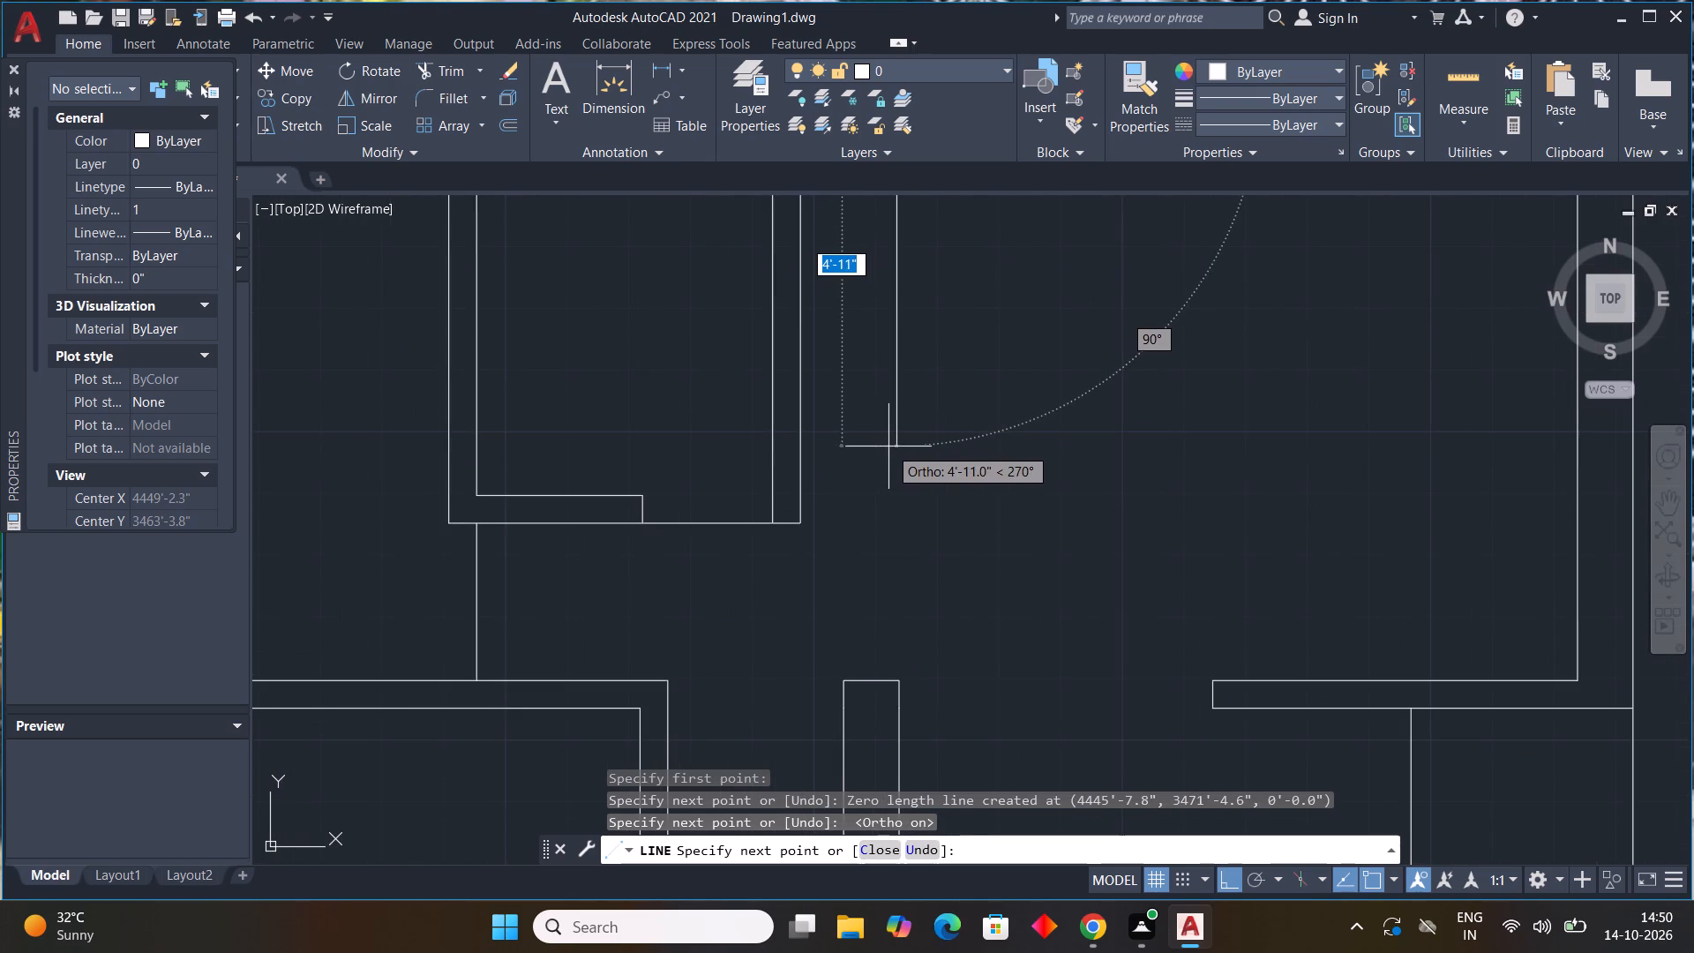
{"action": "left_click", "coordinate": [888, 446]}
{"action": "left_click", "coordinate": [803, 454]}
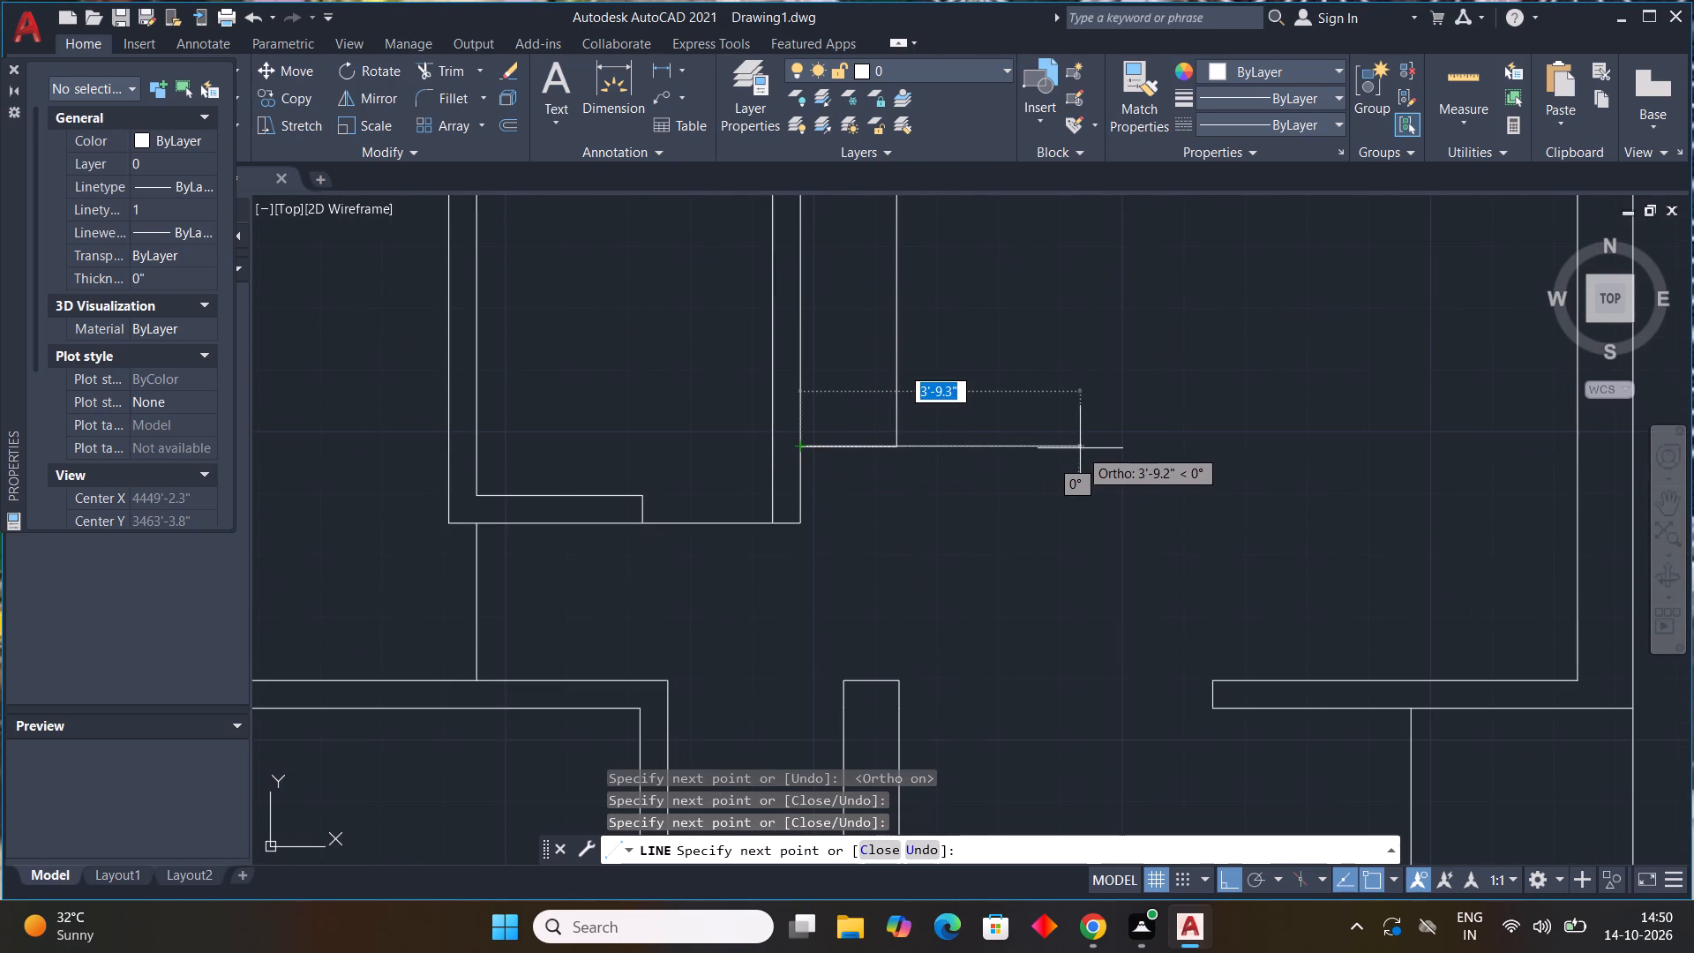
{"action": "key", "text": "Escape"}
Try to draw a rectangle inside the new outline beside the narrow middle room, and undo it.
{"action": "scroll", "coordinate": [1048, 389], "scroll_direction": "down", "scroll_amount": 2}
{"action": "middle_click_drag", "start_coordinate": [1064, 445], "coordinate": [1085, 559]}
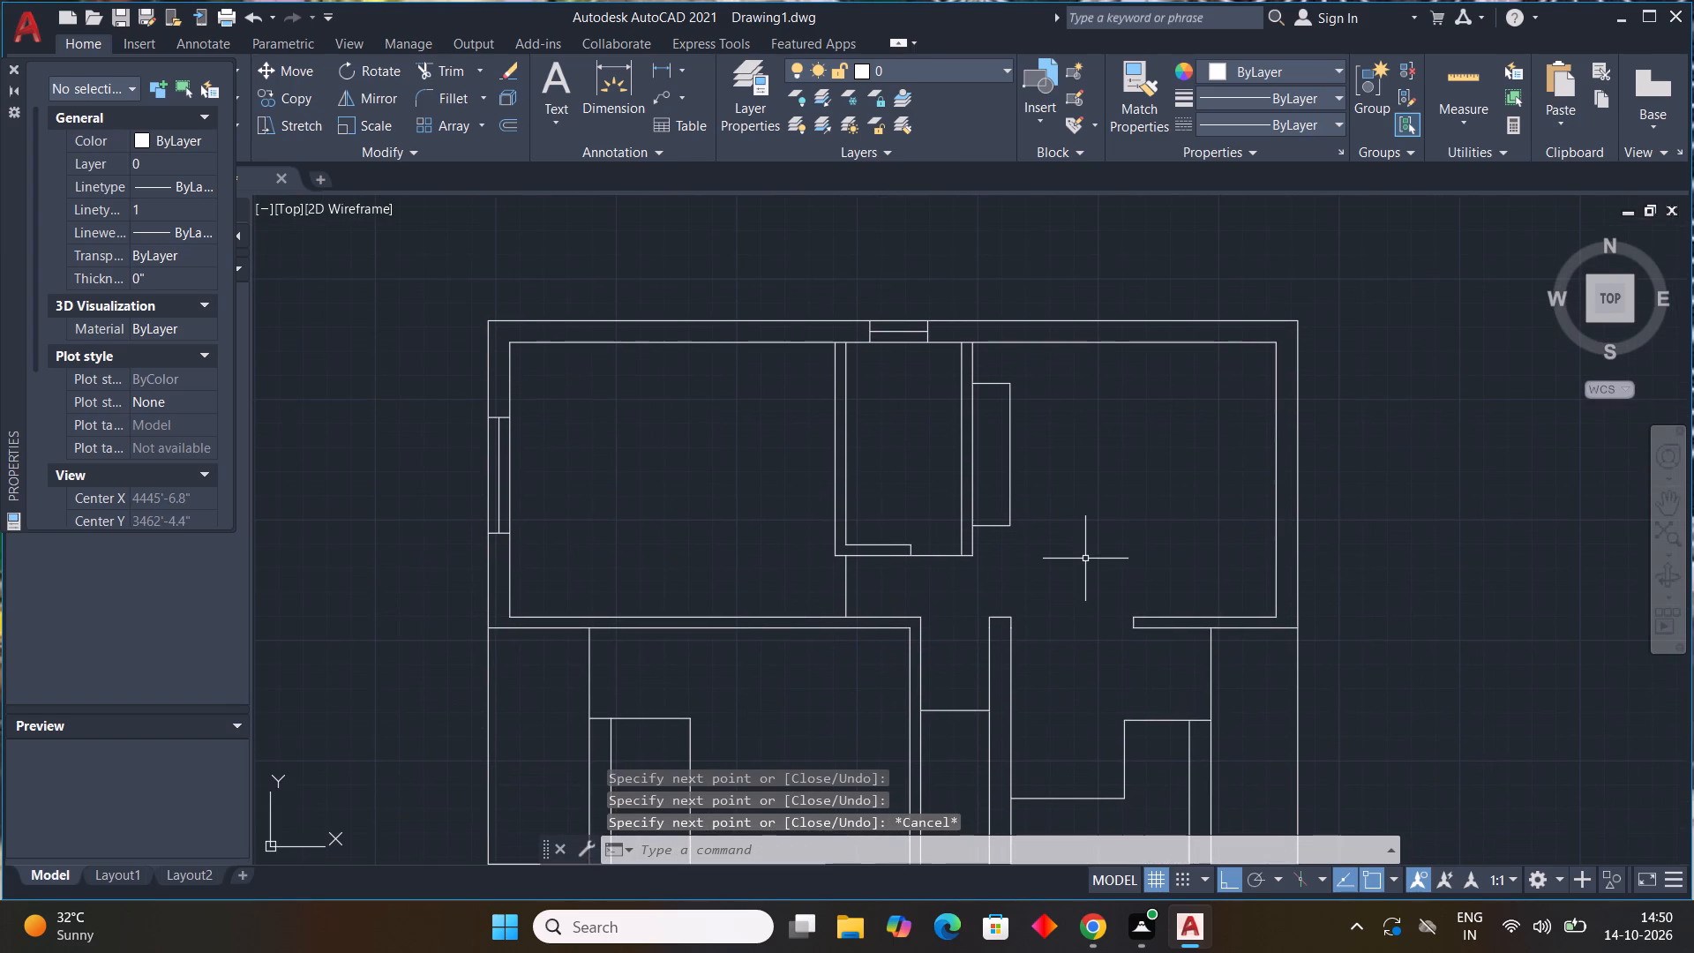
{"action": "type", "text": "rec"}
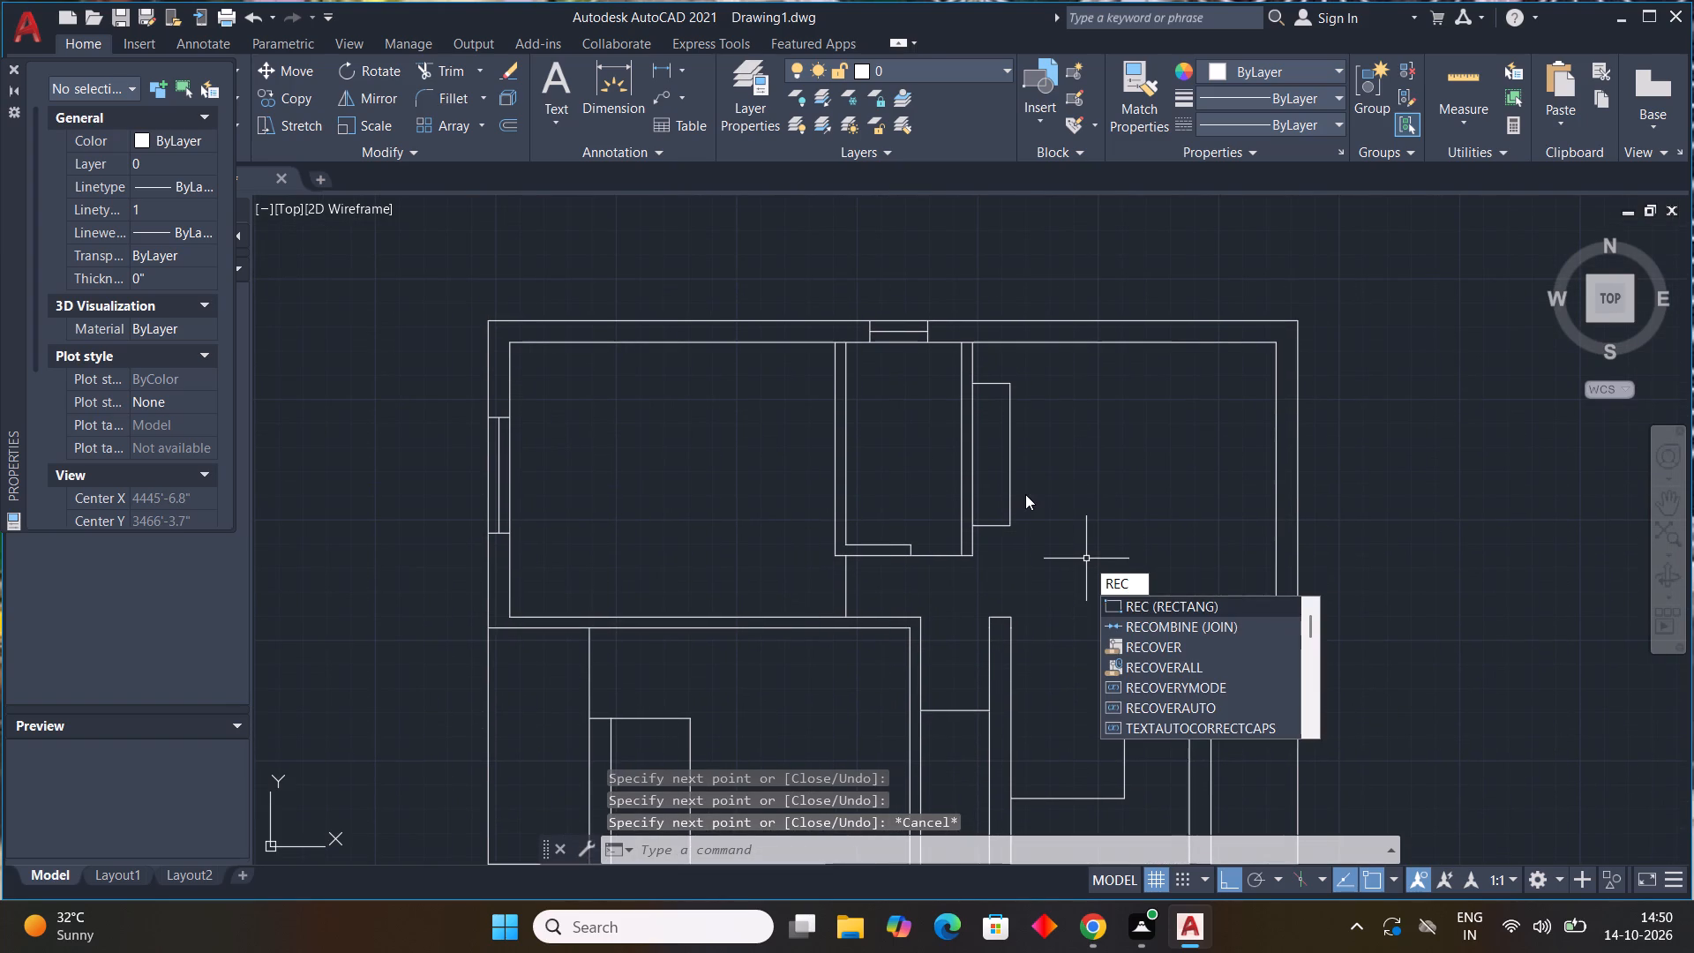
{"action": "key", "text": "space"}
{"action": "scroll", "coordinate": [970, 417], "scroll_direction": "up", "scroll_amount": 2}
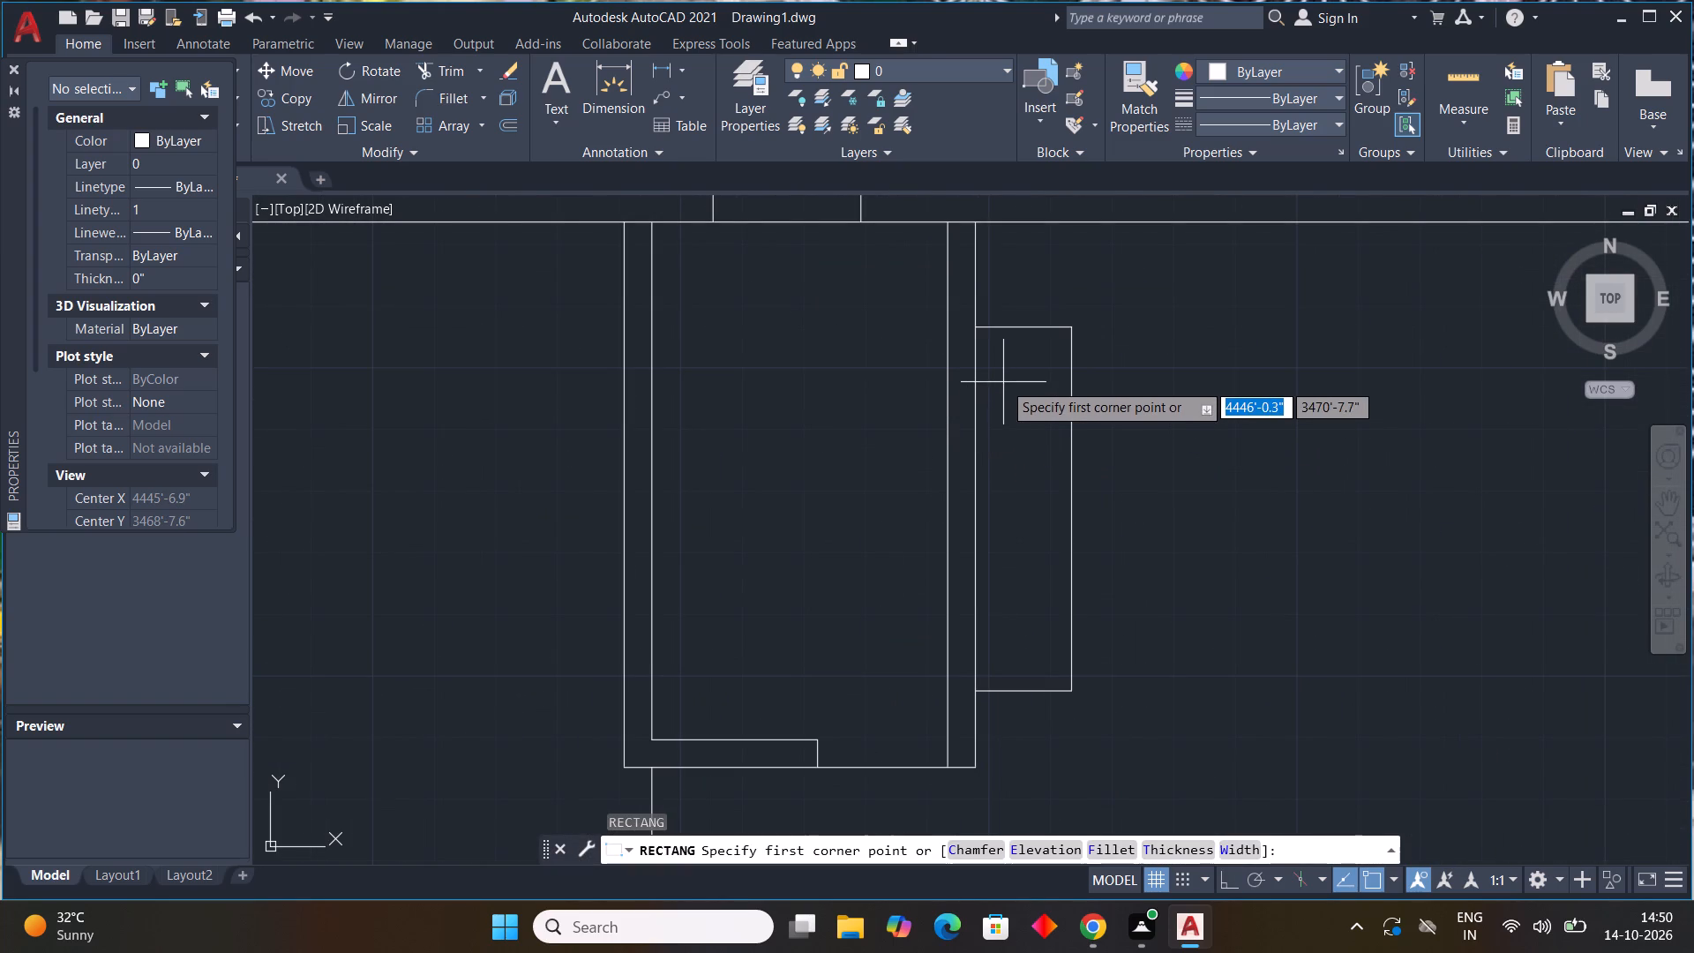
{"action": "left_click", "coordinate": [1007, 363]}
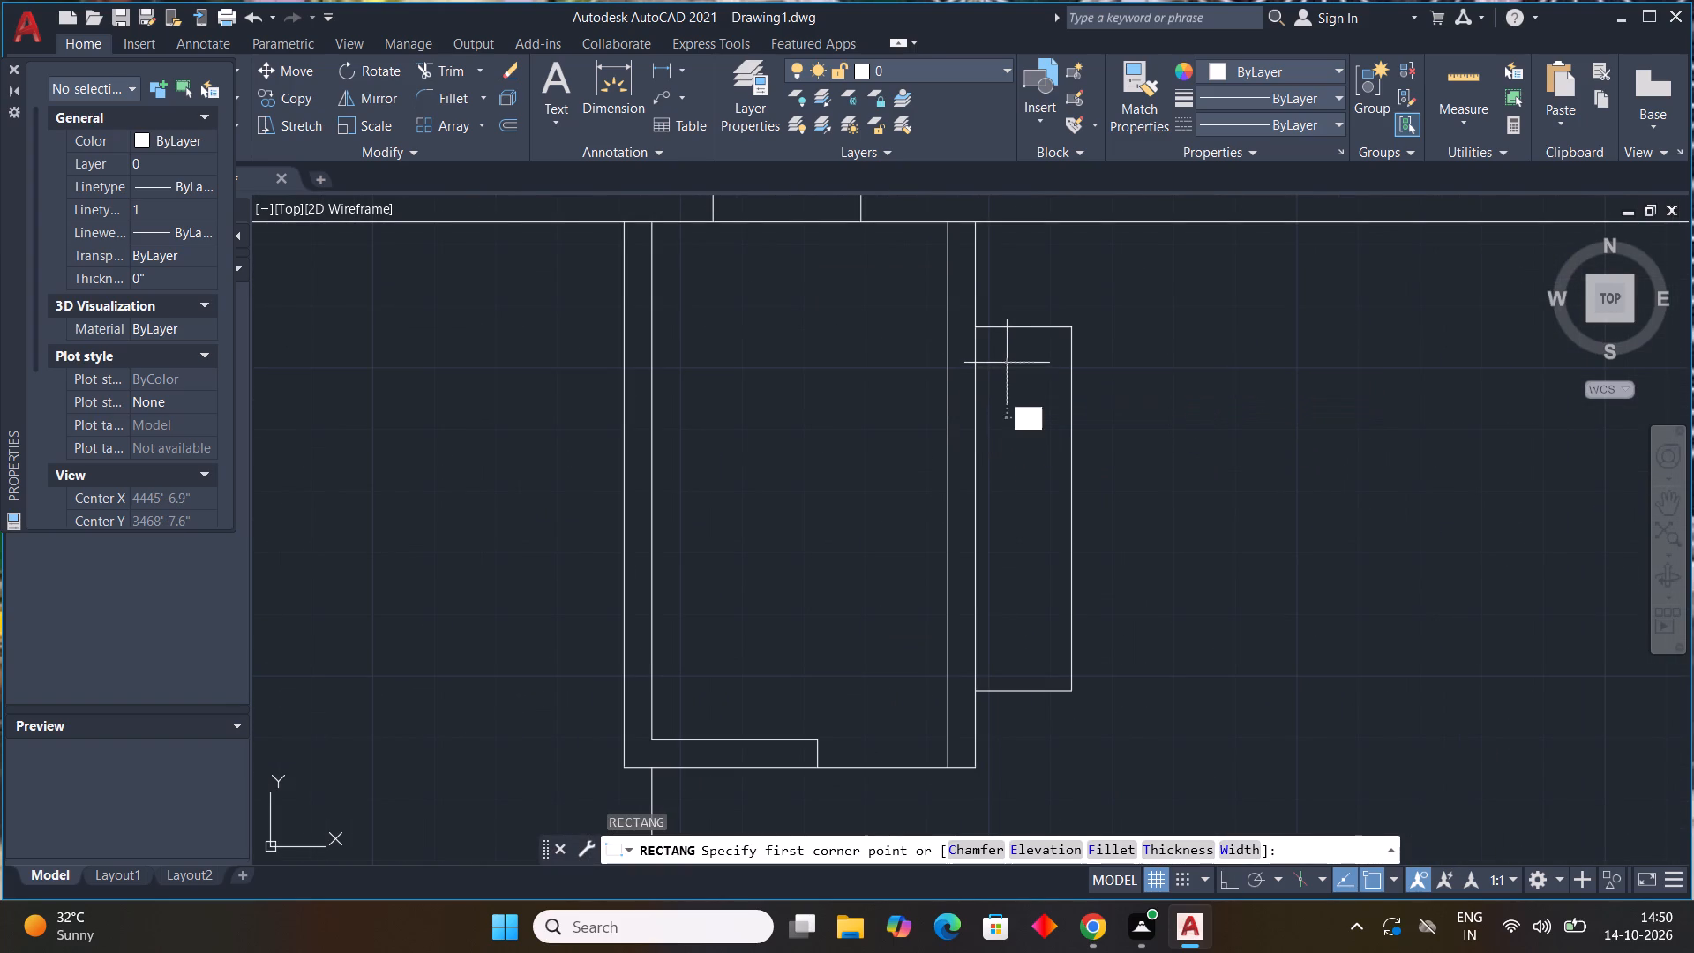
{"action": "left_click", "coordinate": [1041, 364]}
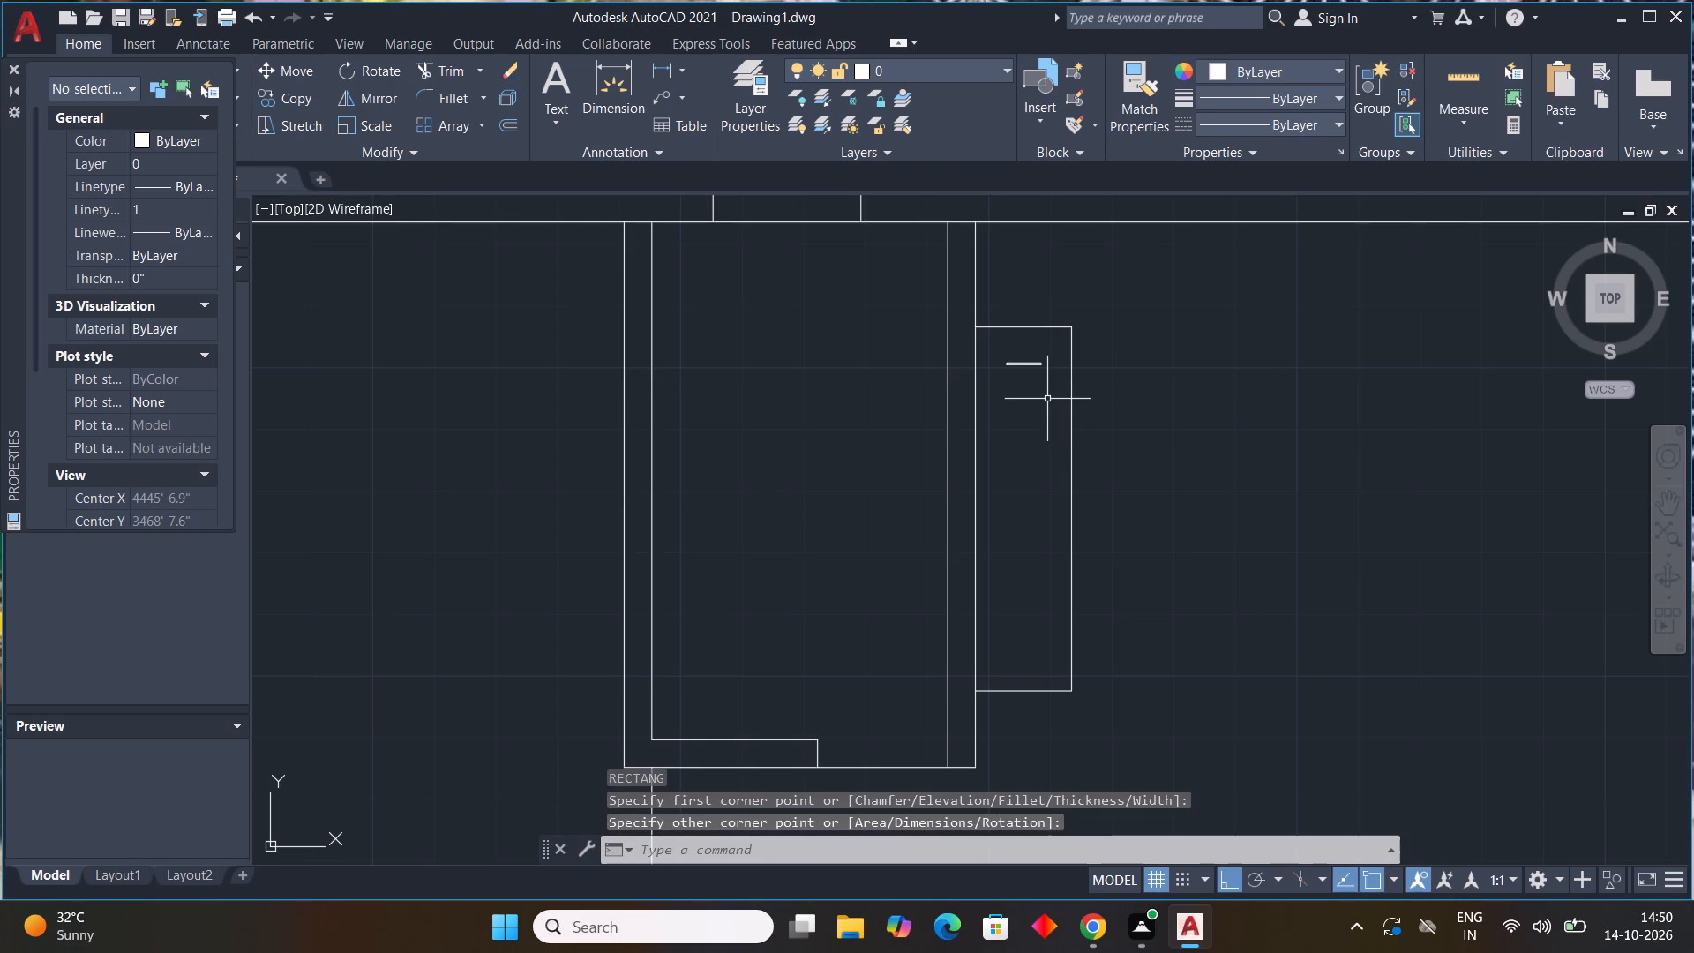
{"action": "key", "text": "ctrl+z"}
Draw a tall narrow rectangle about 5" wide and 4' long inside the outline beside the narrow middle room.
{"action": "type", "text": "rec"}
{"action": "key", "text": "space"}
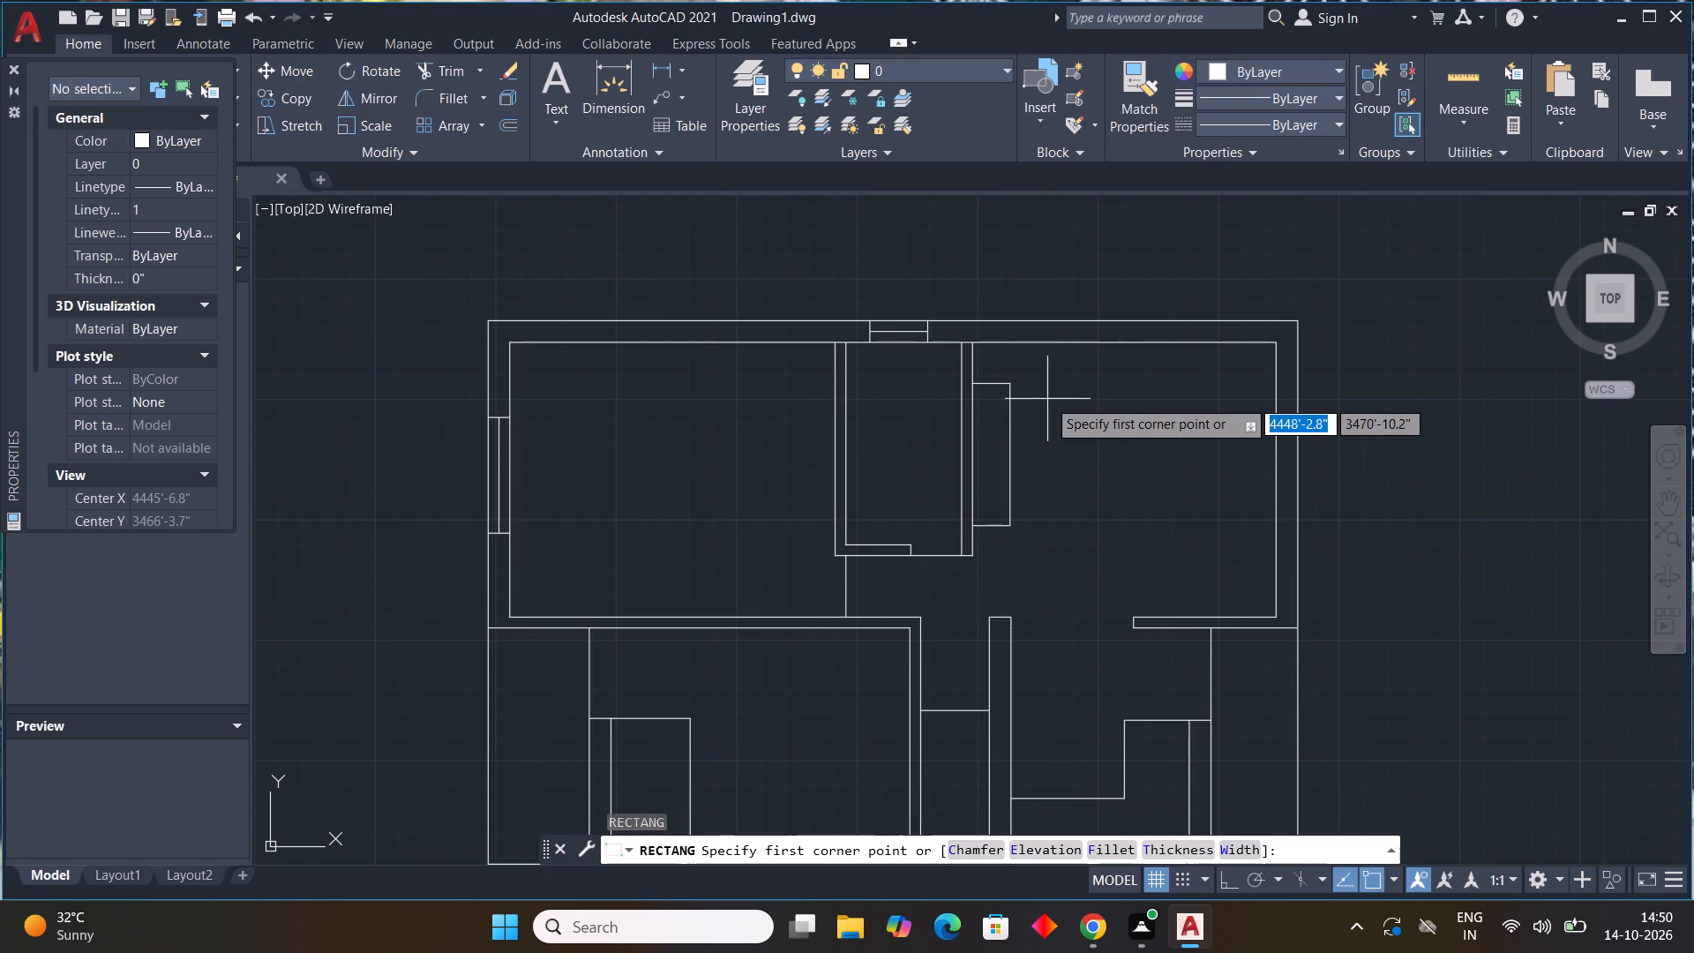
{"action": "scroll", "coordinate": [1001, 409], "scroll_direction": "up", "scroll_amount": 3}
{"action": "middle_click_drag", "start_coordinate": [993, 412], "coordinate": [925, 345]}
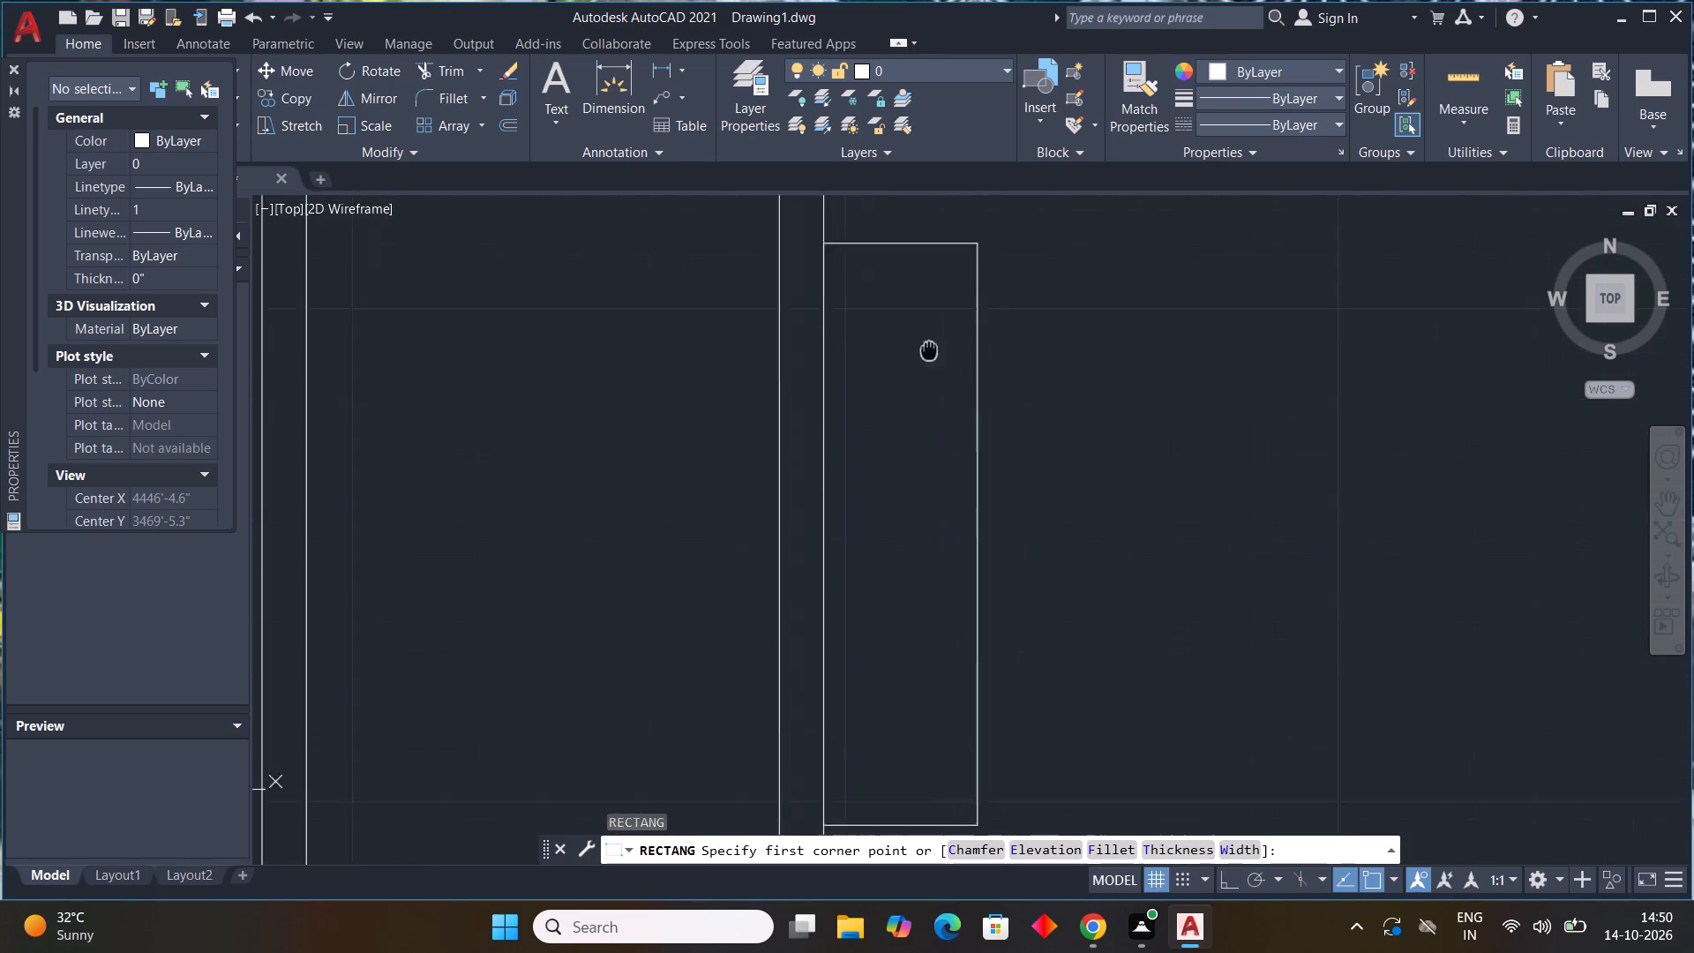
{"action": "middle_click_drag", "start_coordinate": [925, 345], "coordinate": [905, 326]}
{"action": "left_click", "coordinate": [869, 259]}
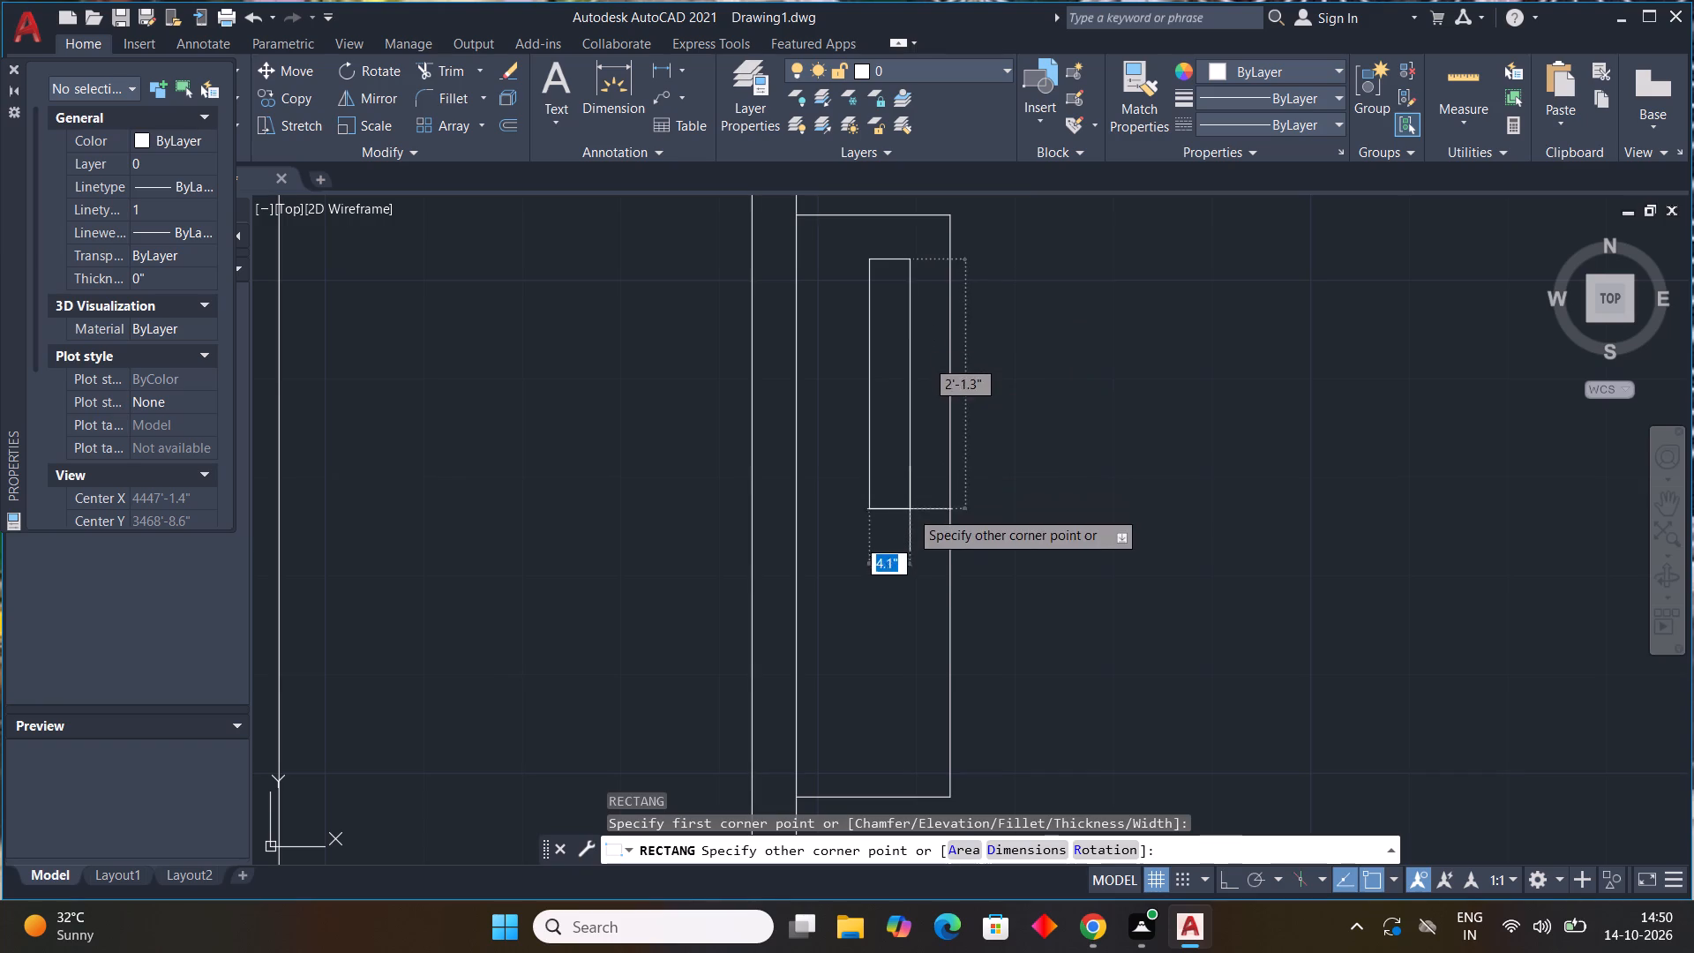
{"action": "left_click", "coordinate": [918, 747]}
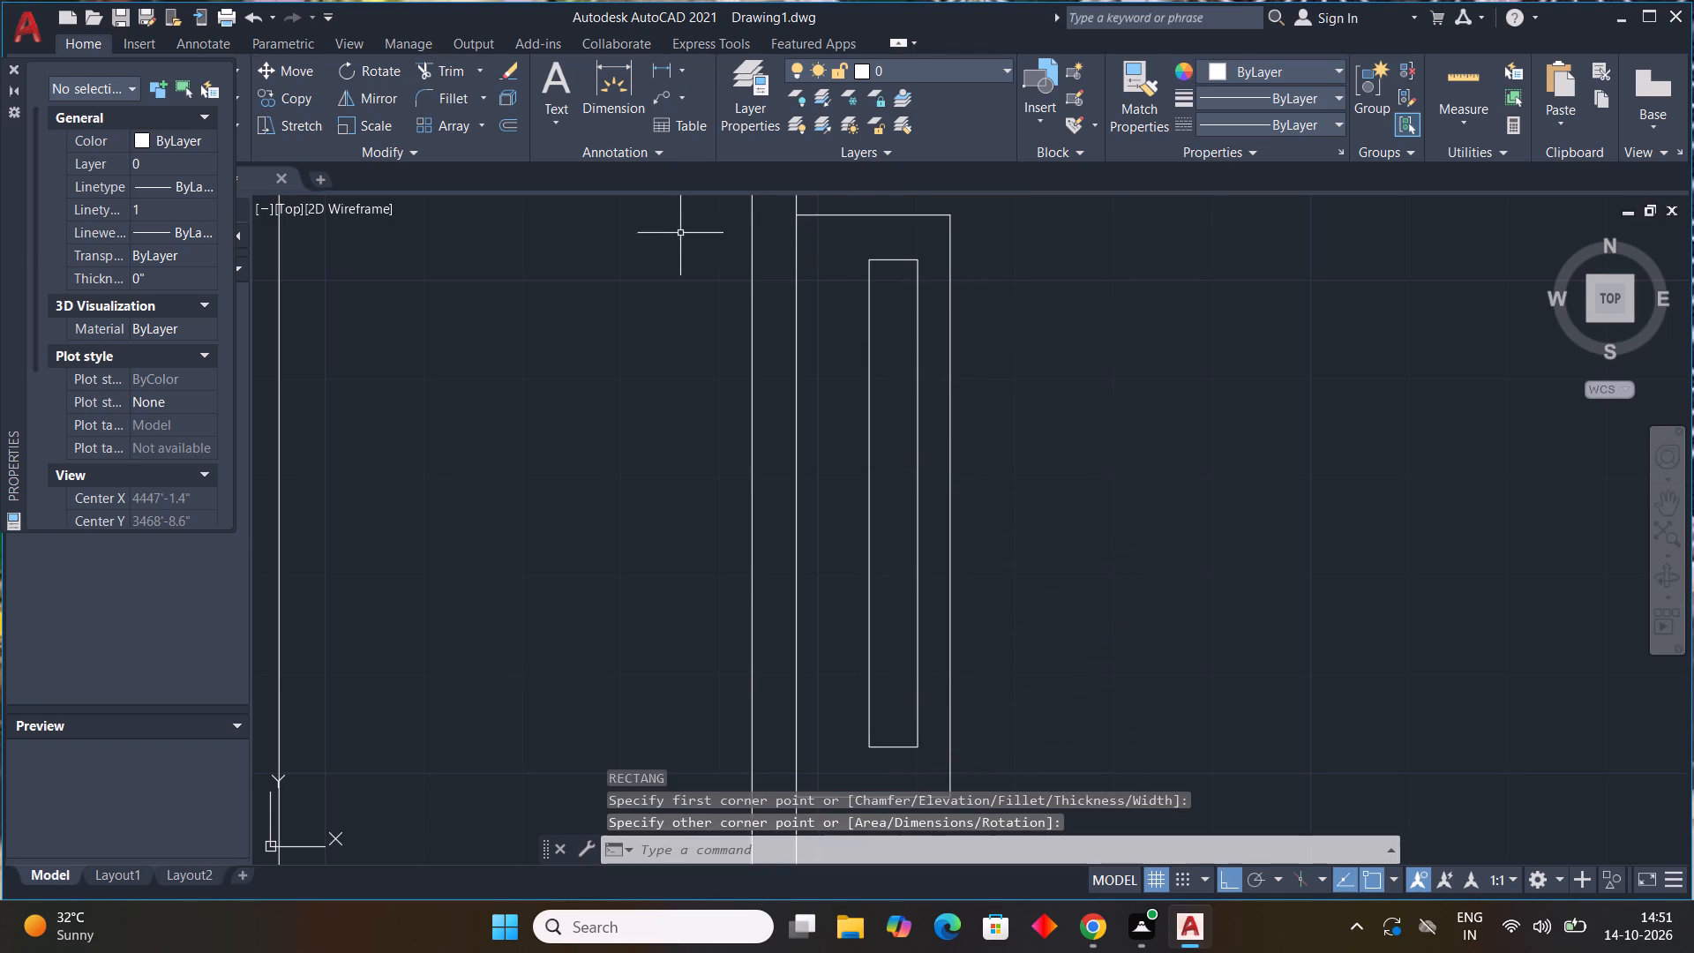
Draw a thin three-sided strip about 1" deep along the narrow rectangle's left side, slightly shorter than the rectangle.
{"action": "type", "text": "l"}
{"action": "key", "text": "space"}
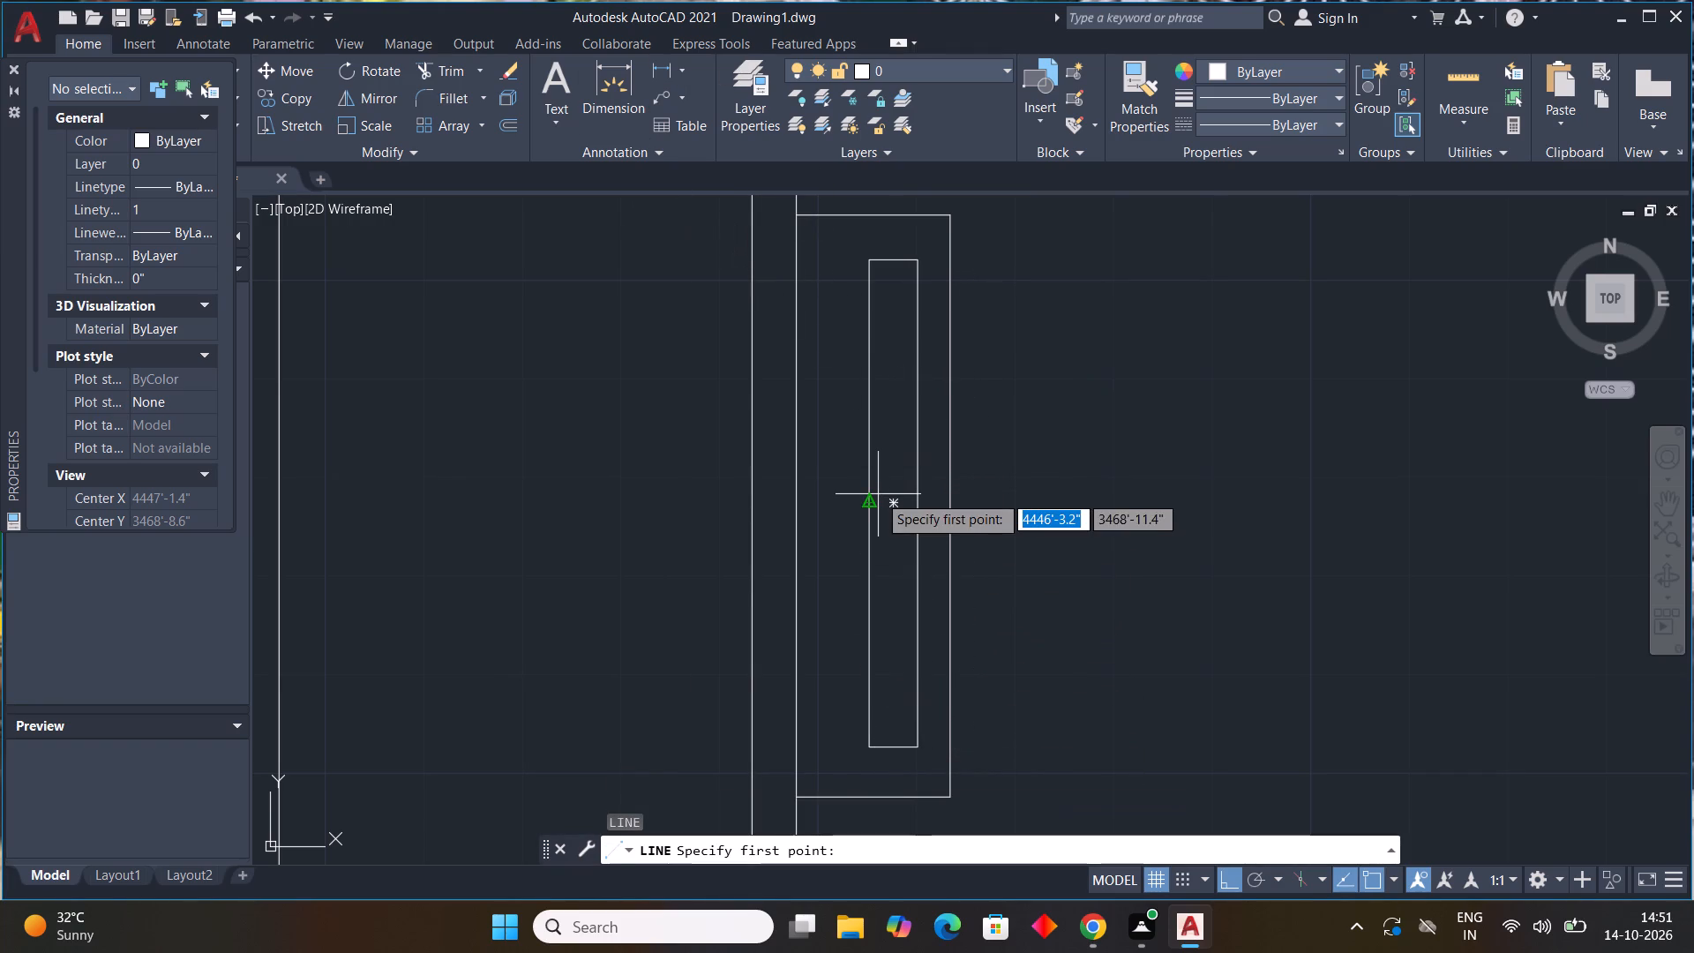
{"action": "left_click", "coordinate": [866, 304]}
{"action": "left_click", "coordinate": [858, 306]}
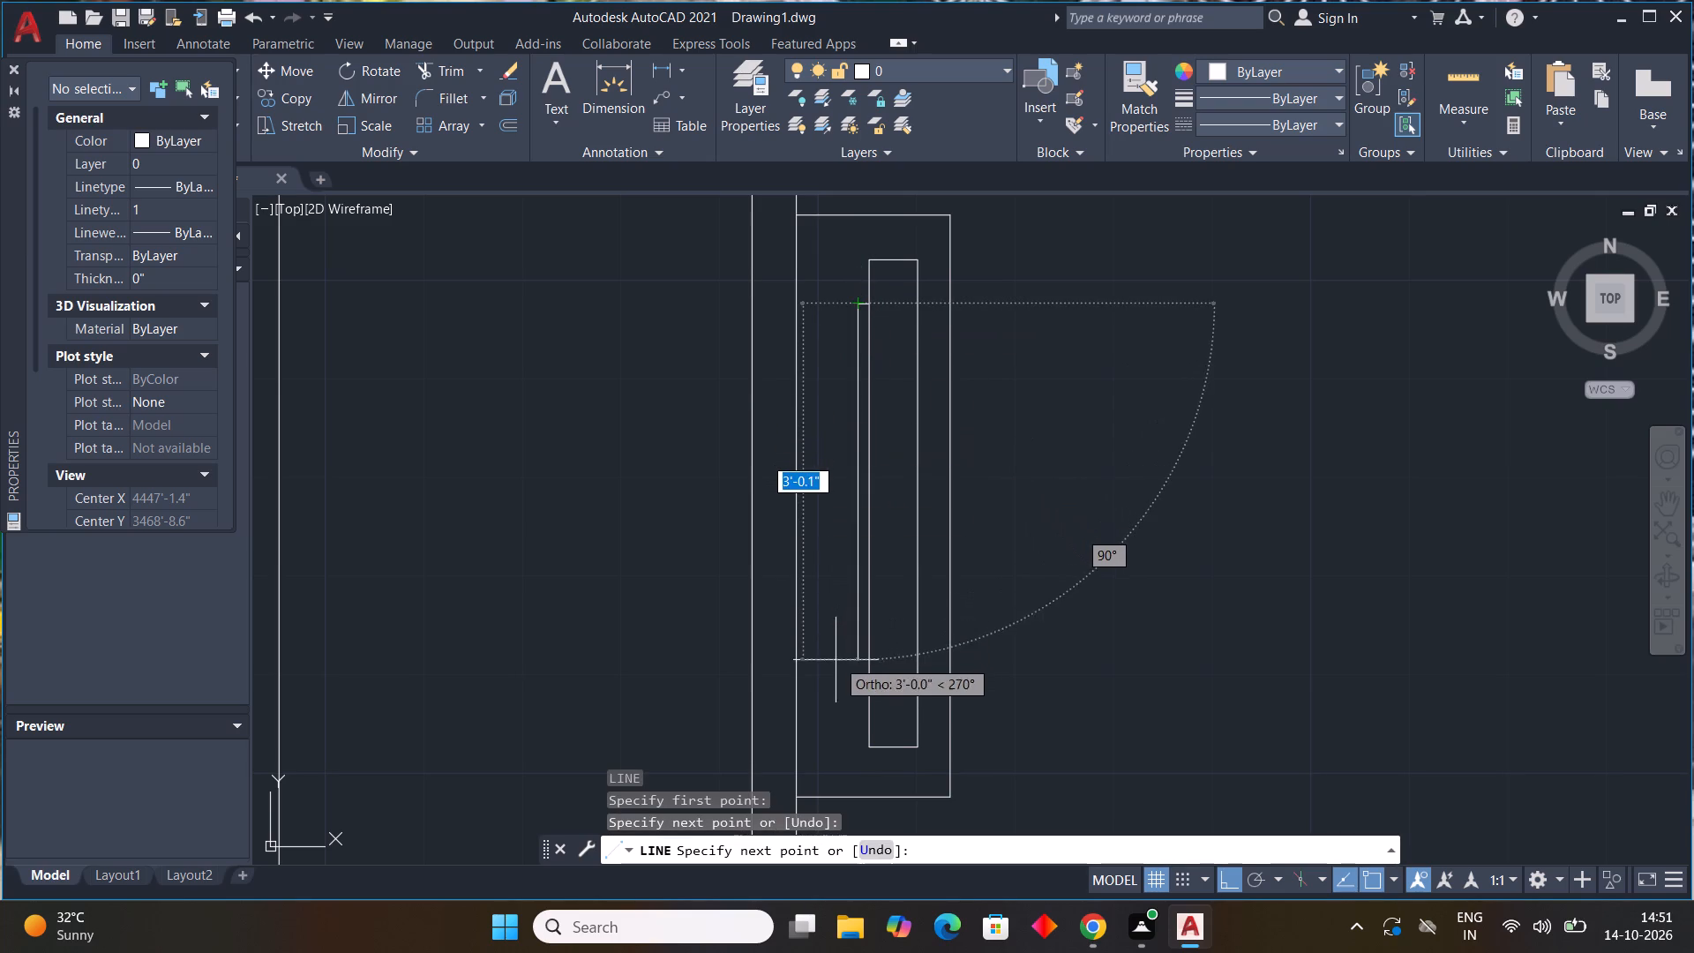
{"action": "left_click", "coordinate": [847, 695]}
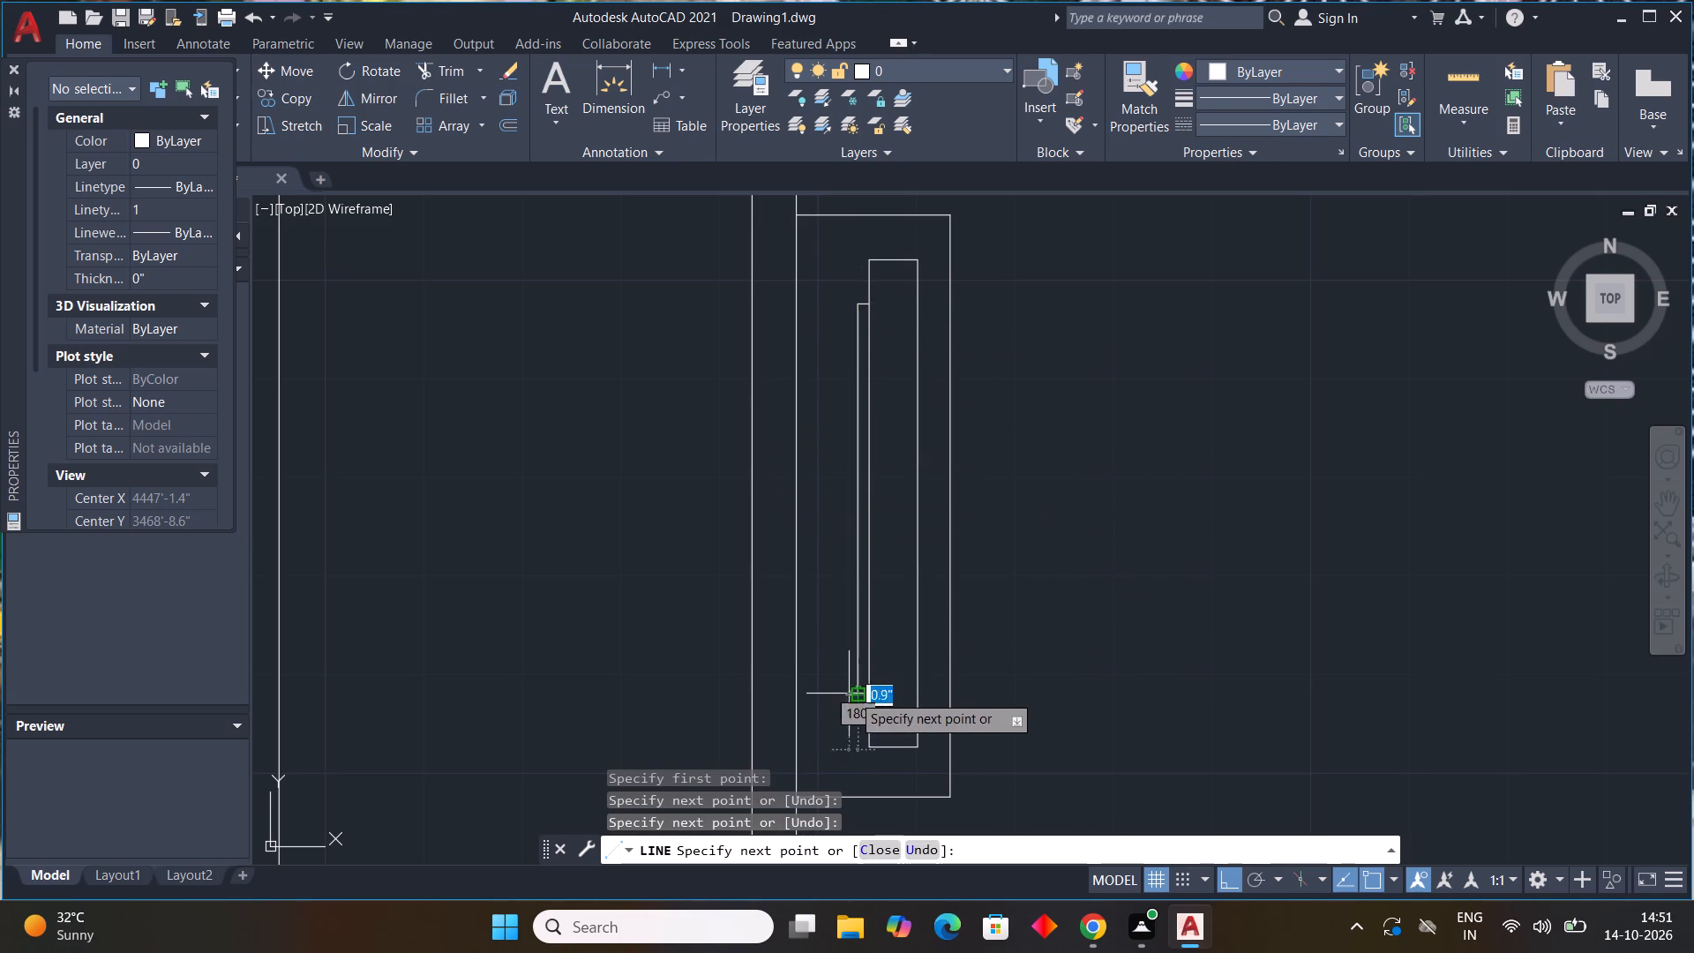
{"action": "left_click", "coordinate": [864, 694]}
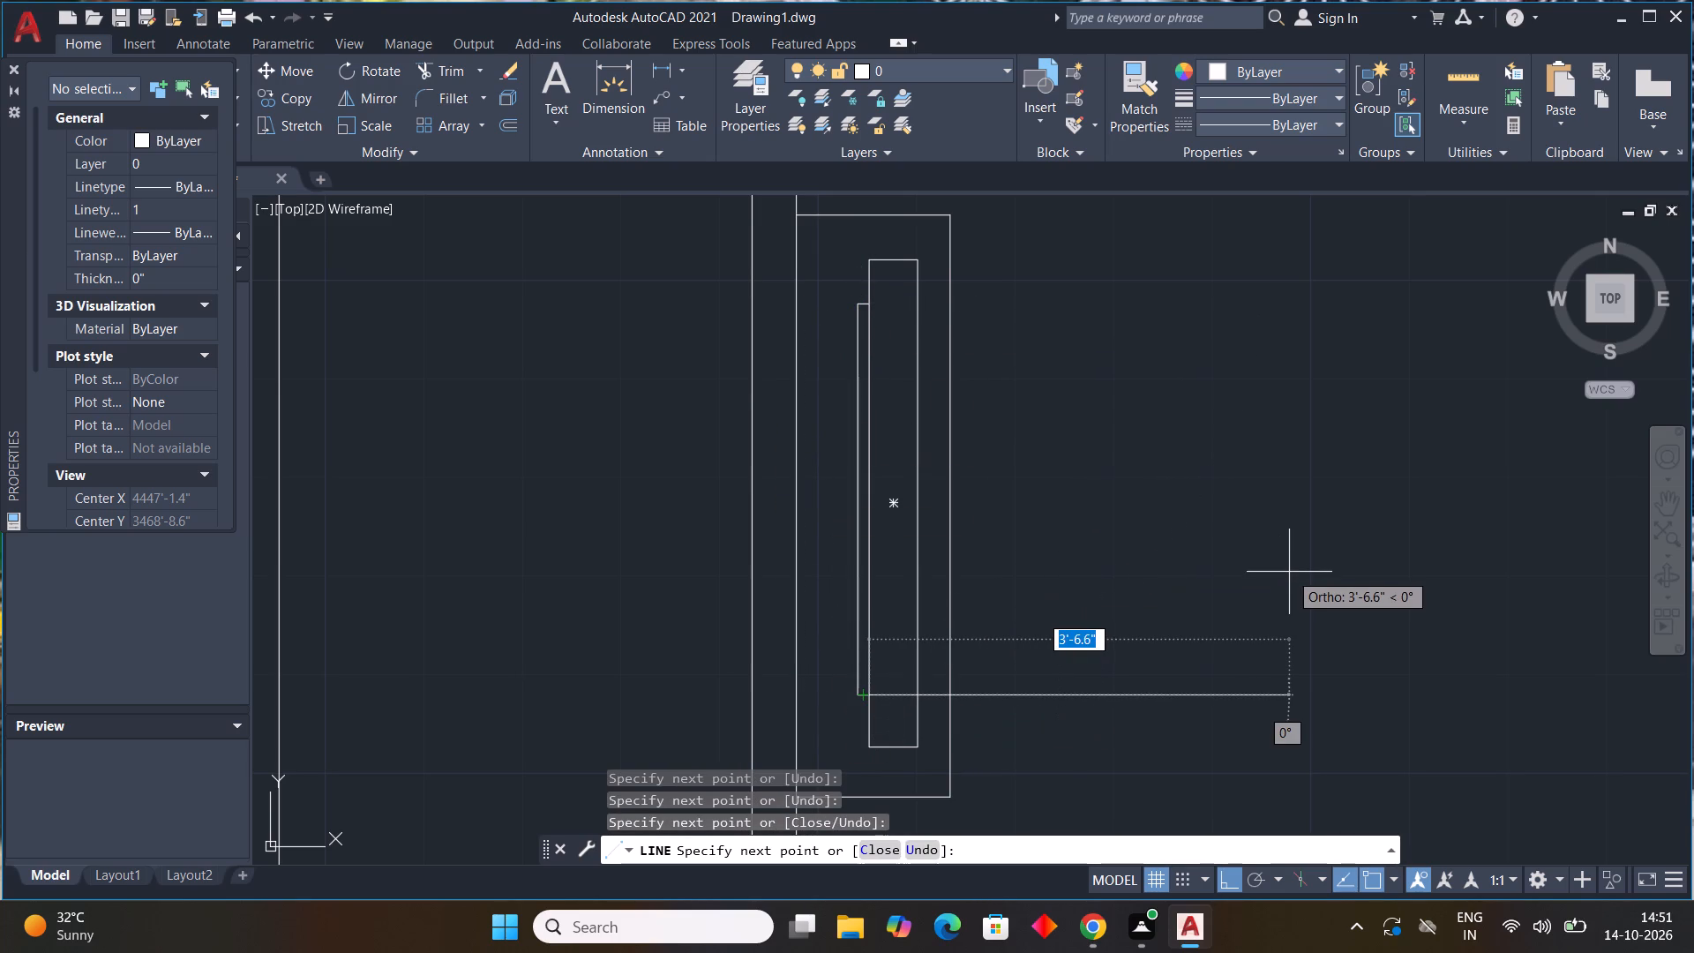
{"action": "key", "text": "Escape"}
Copy the three window lines from the left exterior wall, placing a copy about 7'-8" to the left, outside the plan.
{"action": "scroll", "coordinate": [1279, 582], "scroll_direction": "down", "scroll_amount": 3}
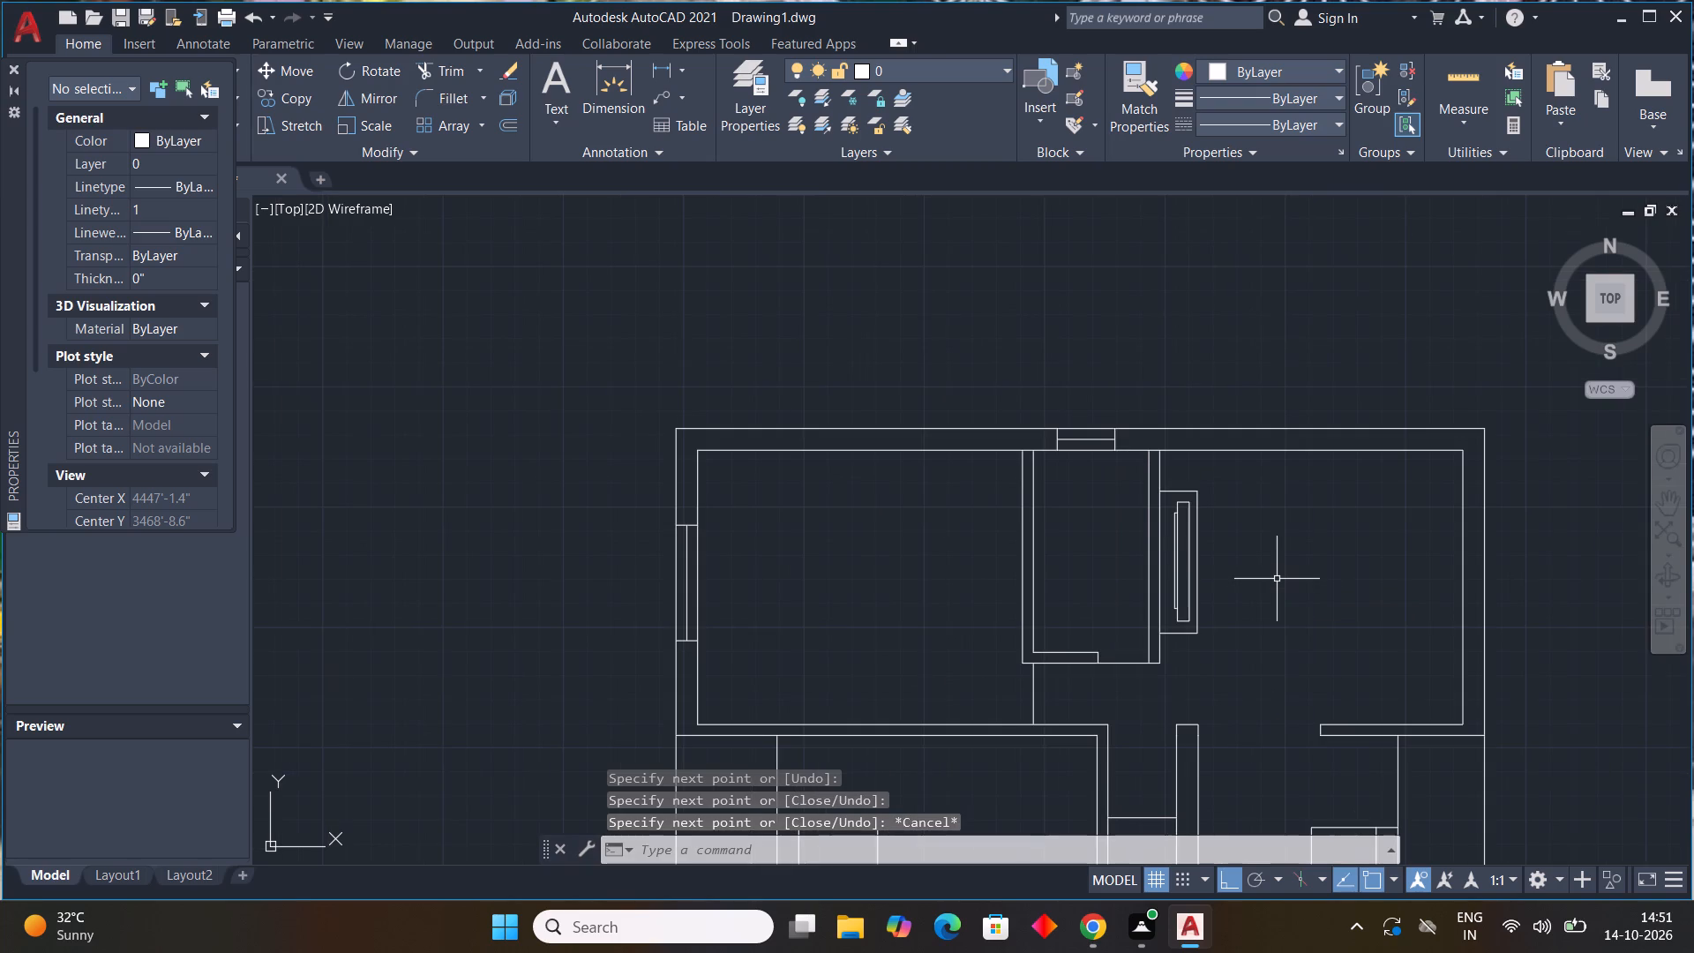
{"action": "middle_click_drag", "start_coordinate": [1275, 580], "coordinate": [1166, 412]}
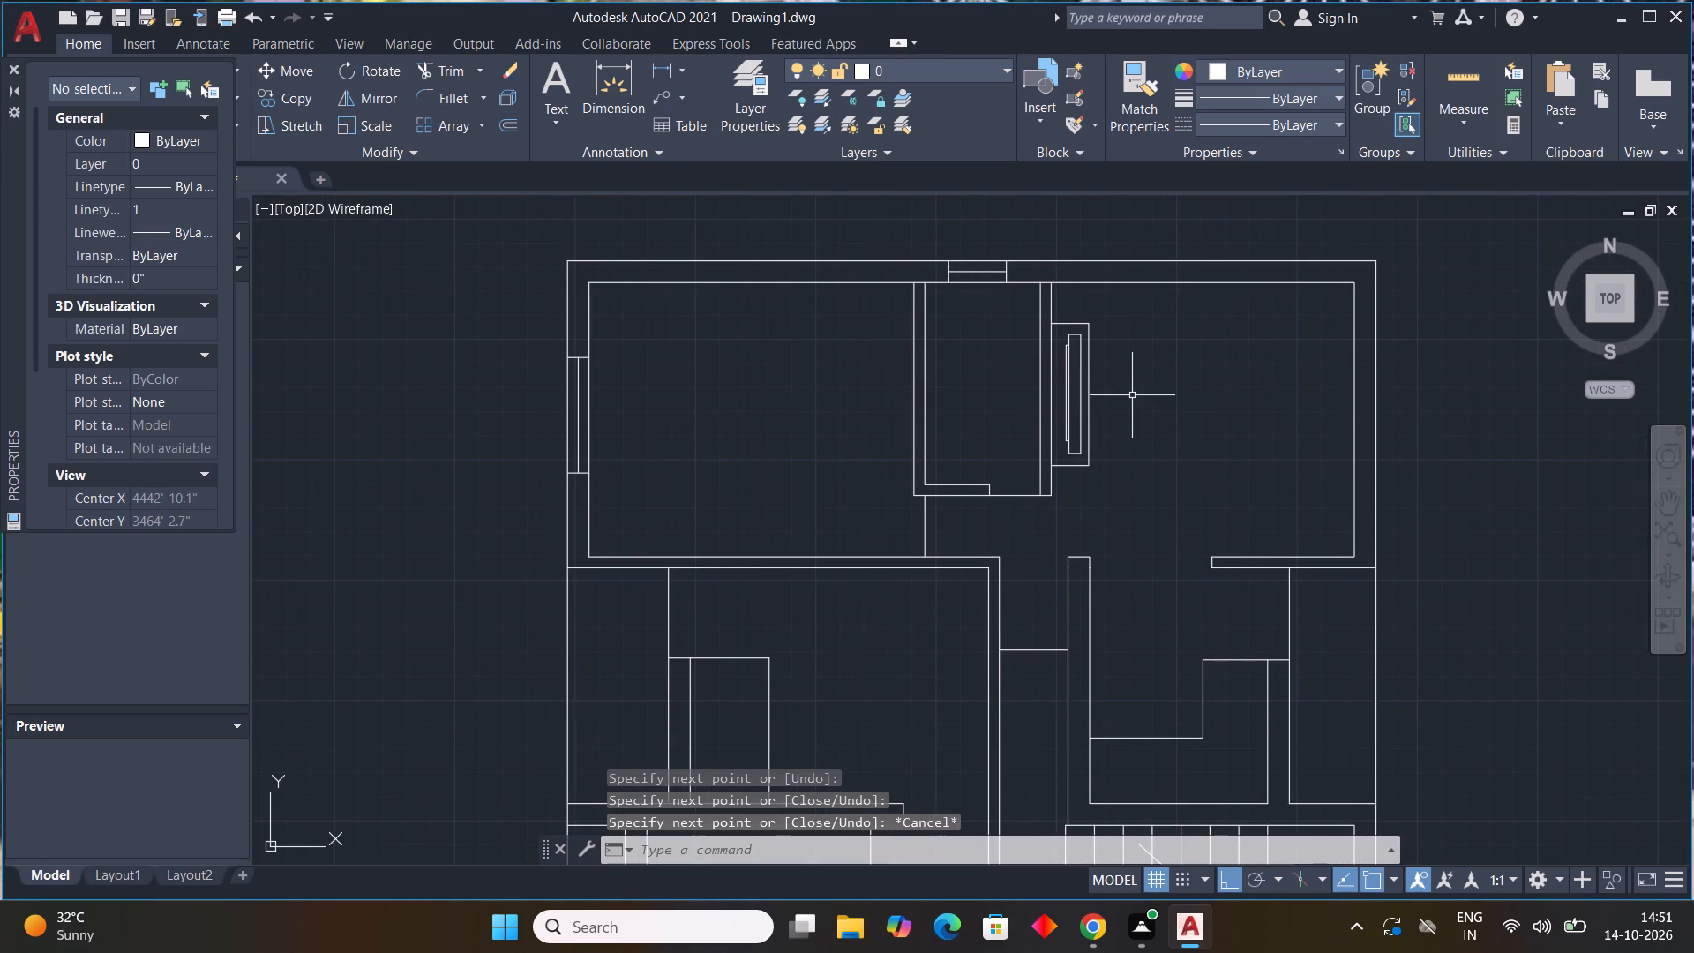
{"action": "scroll", "coordinate": [1135, 393], "scroll_direction": "down", "scroll_amount": 3}
{"action": "scroll", "coordinate": [1138, 392], "scroll_direction": "up", "scroll_amount": 3}
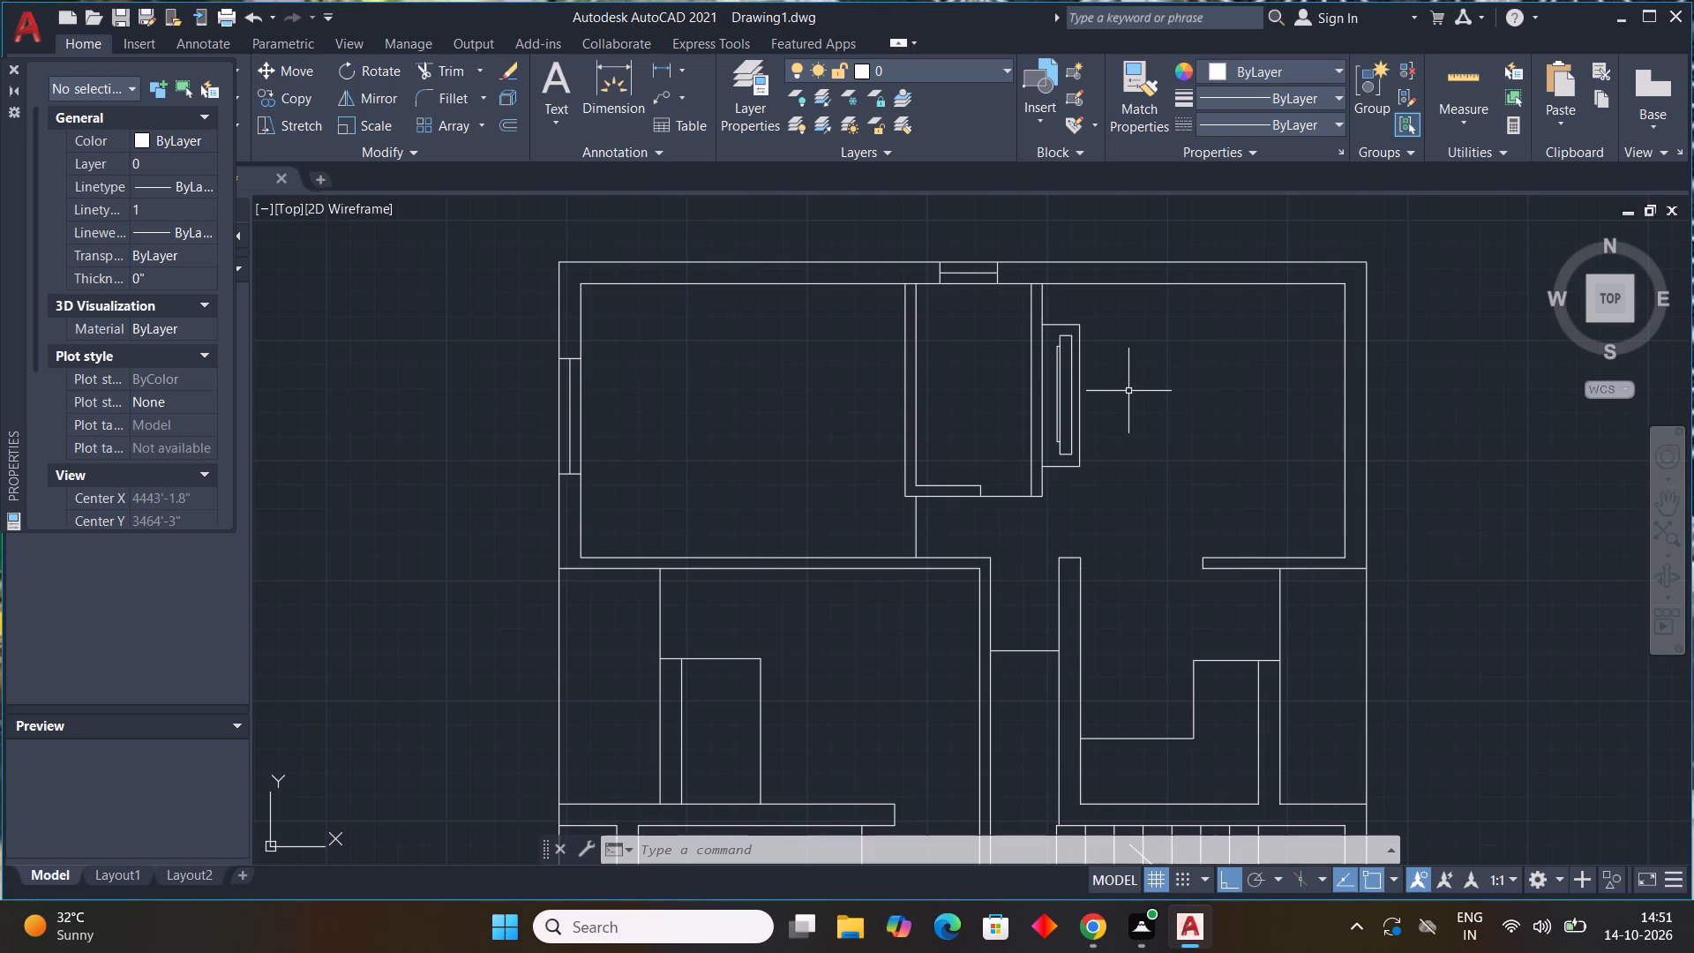
{"action": "scroll", "coordinate": [608, 361], "scroll_direction": "up", "scroll_amount": 1}
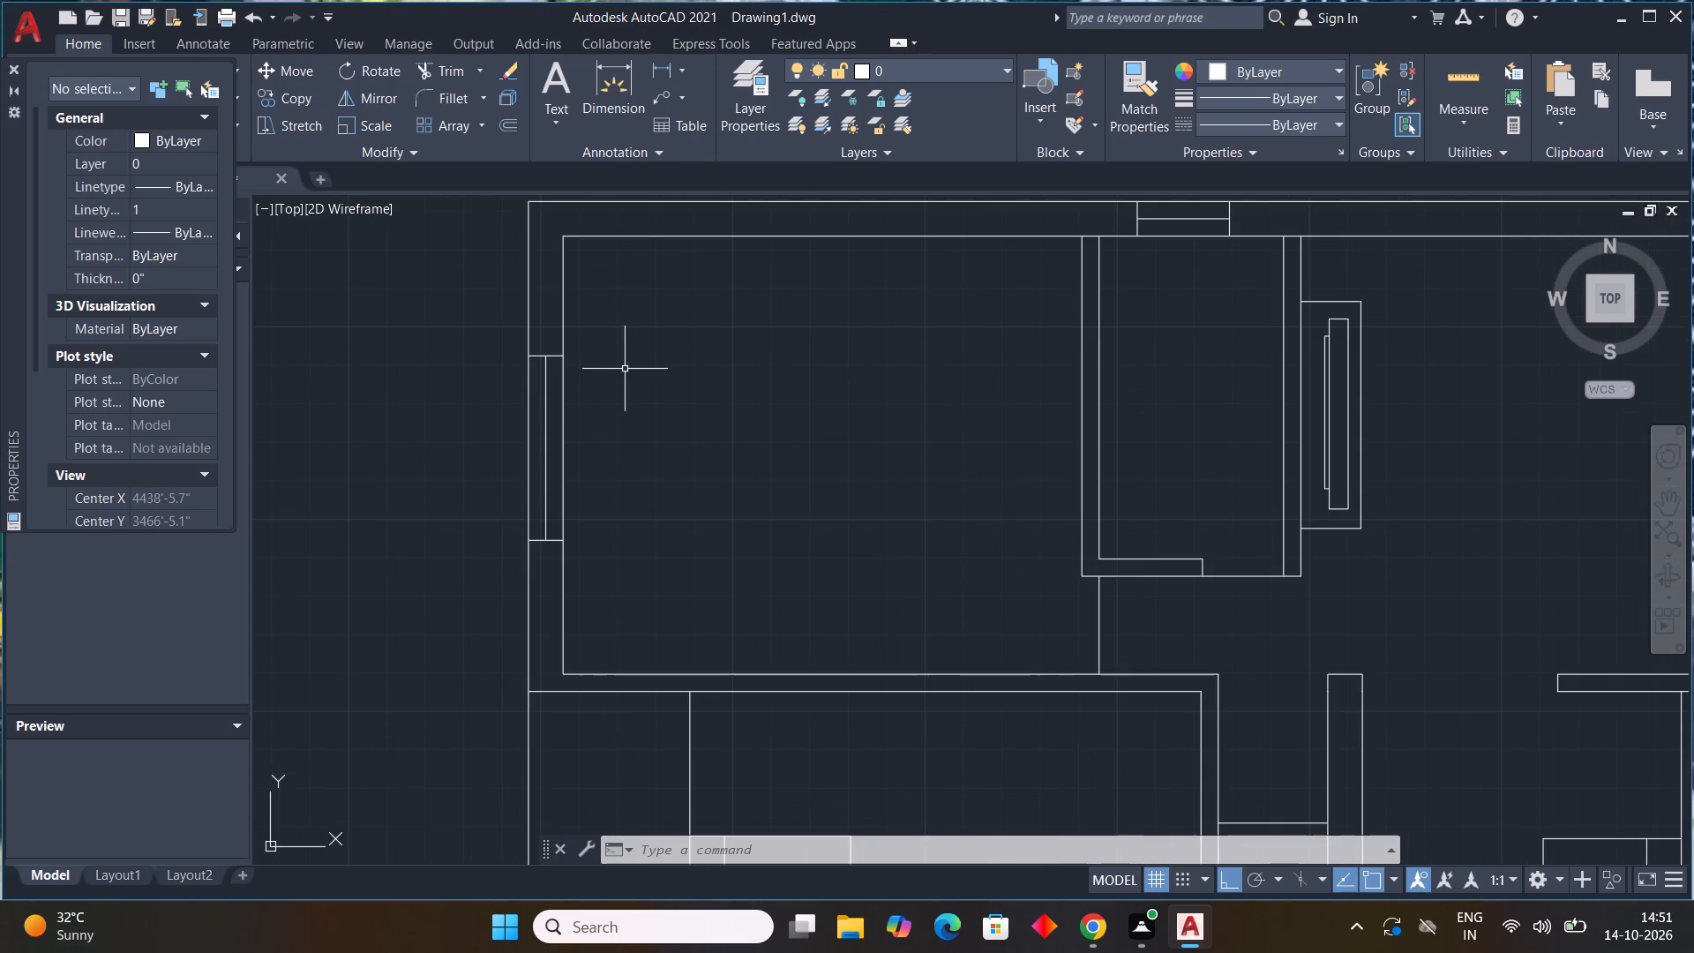
{"action": "scroll", "coordinate": [664, 376], "scroll_direction": "down", "scroll_amount": 2}
{"action": "middle_click_drag", "start_coordinate": [679, 394], "coordinate": [704, 402]}
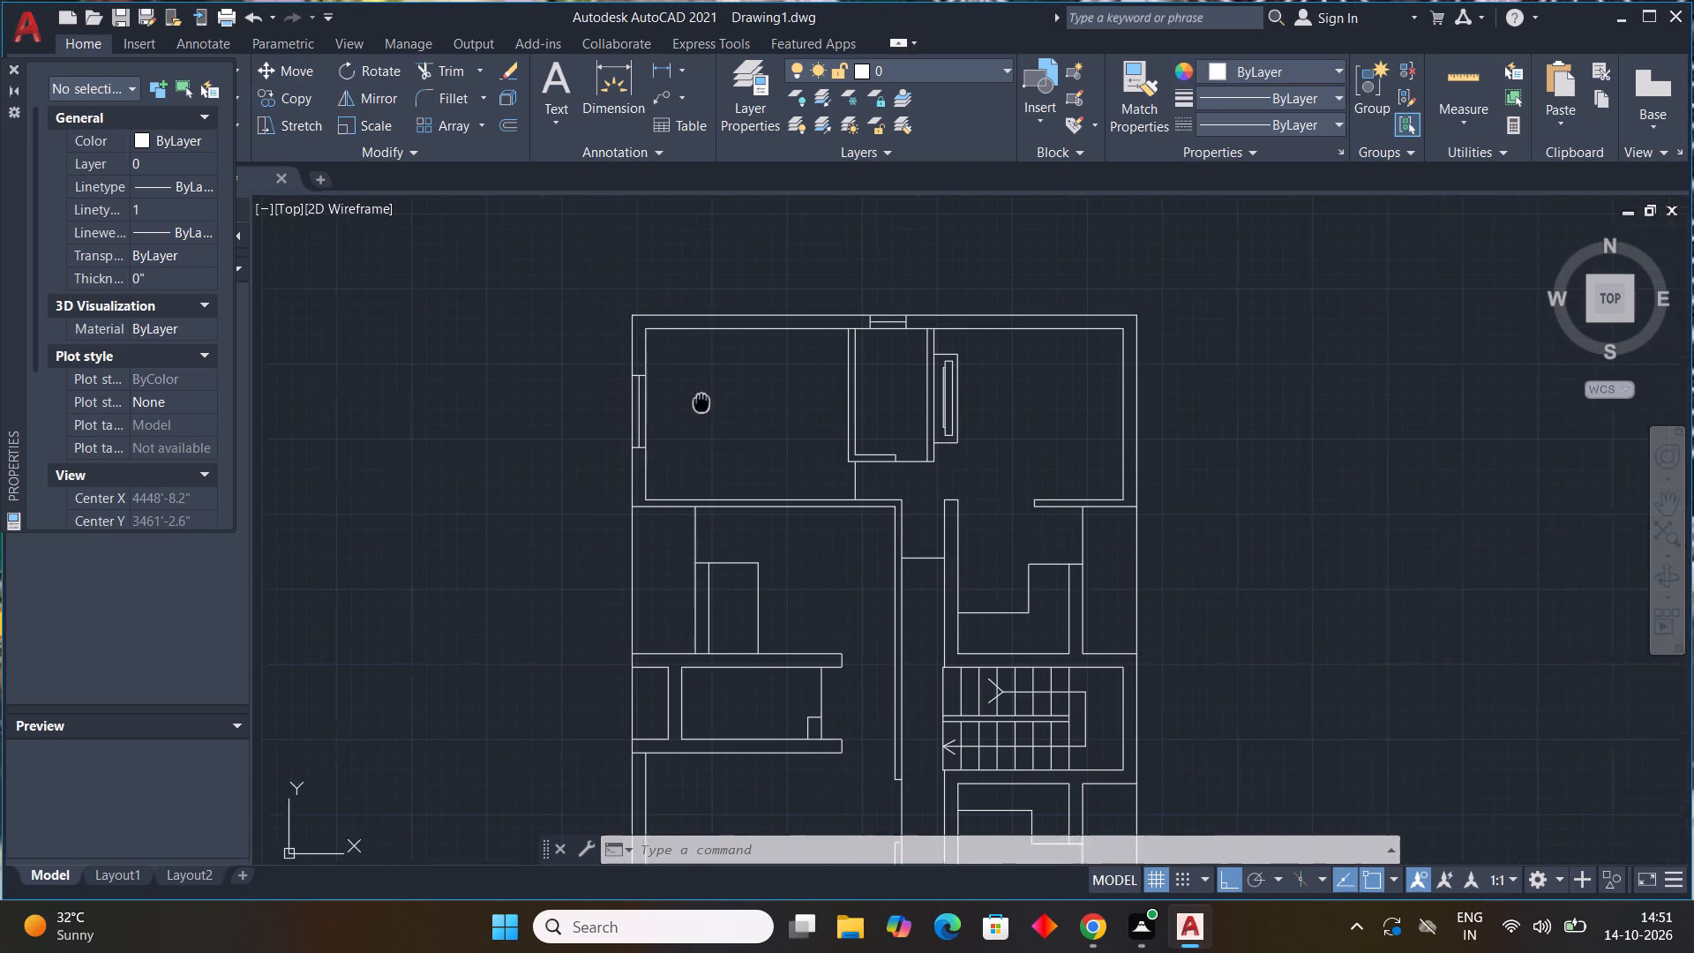
{"action": "middle_click_drag", "start_coordinate": [704, 402], "coordinate": [898, 274]}
{"action": "scroll", "coordinate": [849, 288], "scroll_direction": "up", "scroll_amount": 3}
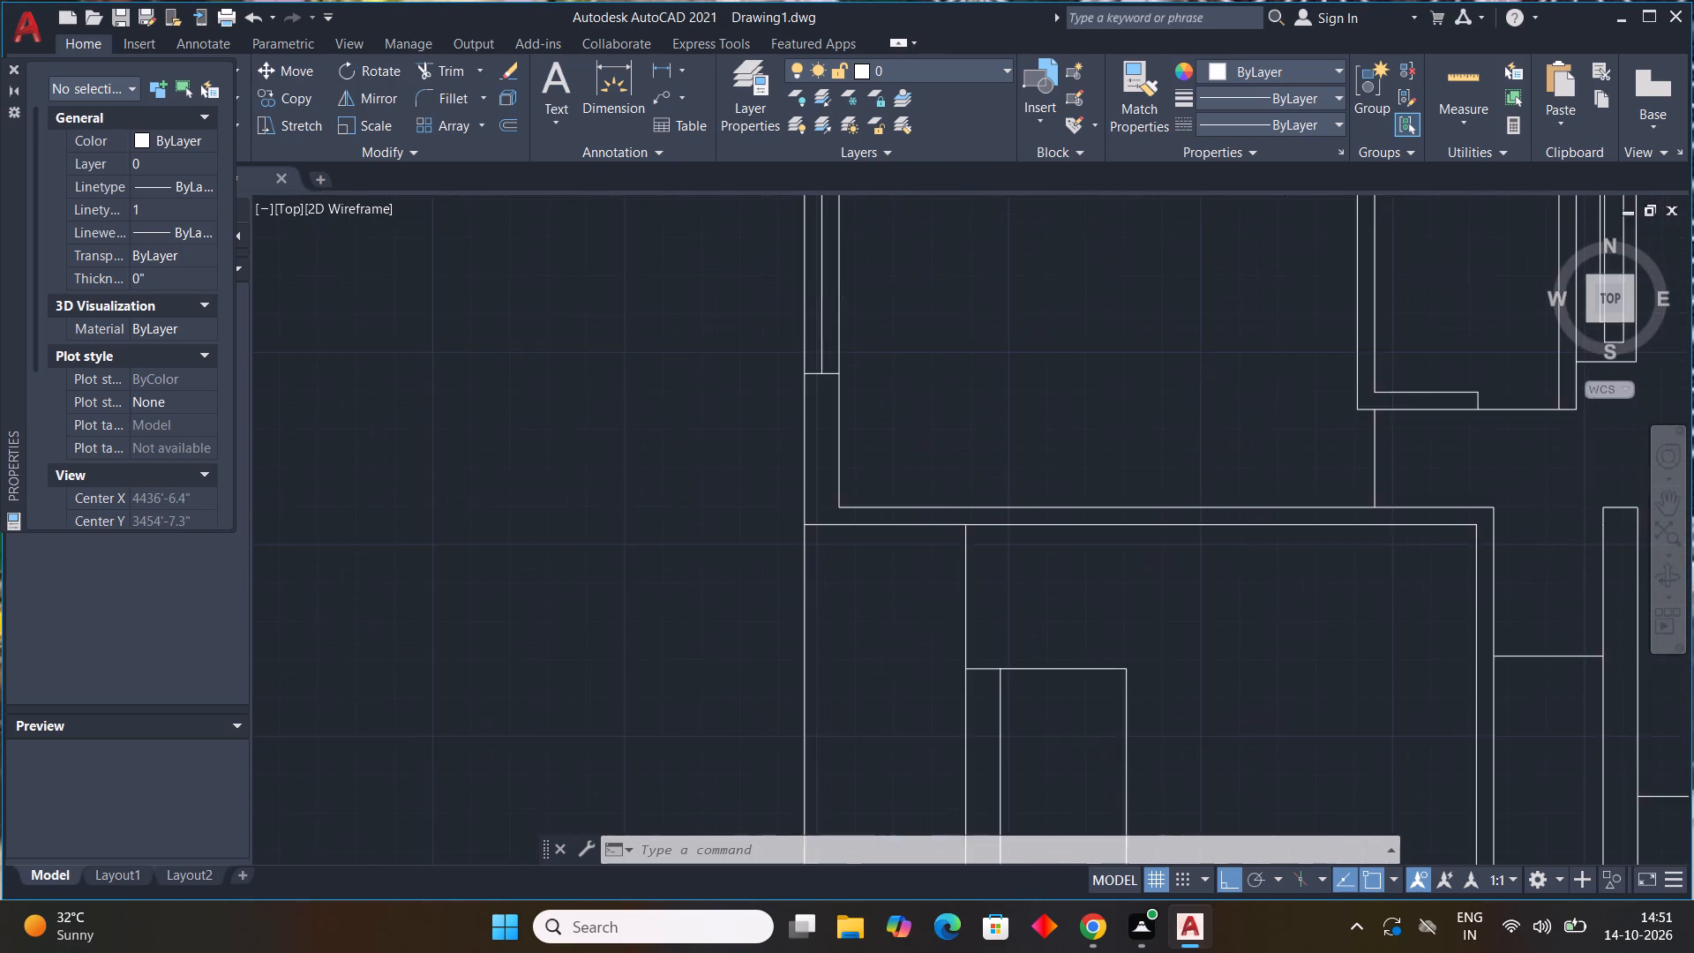
{"action": "scroll", "coordinate": [819, 289], "scroll_direction": "down", "scroll_amount": 1}
{"action": "middle_click_drag", "start_coordinate": [824, 322], "coordinate": [836, 491]}
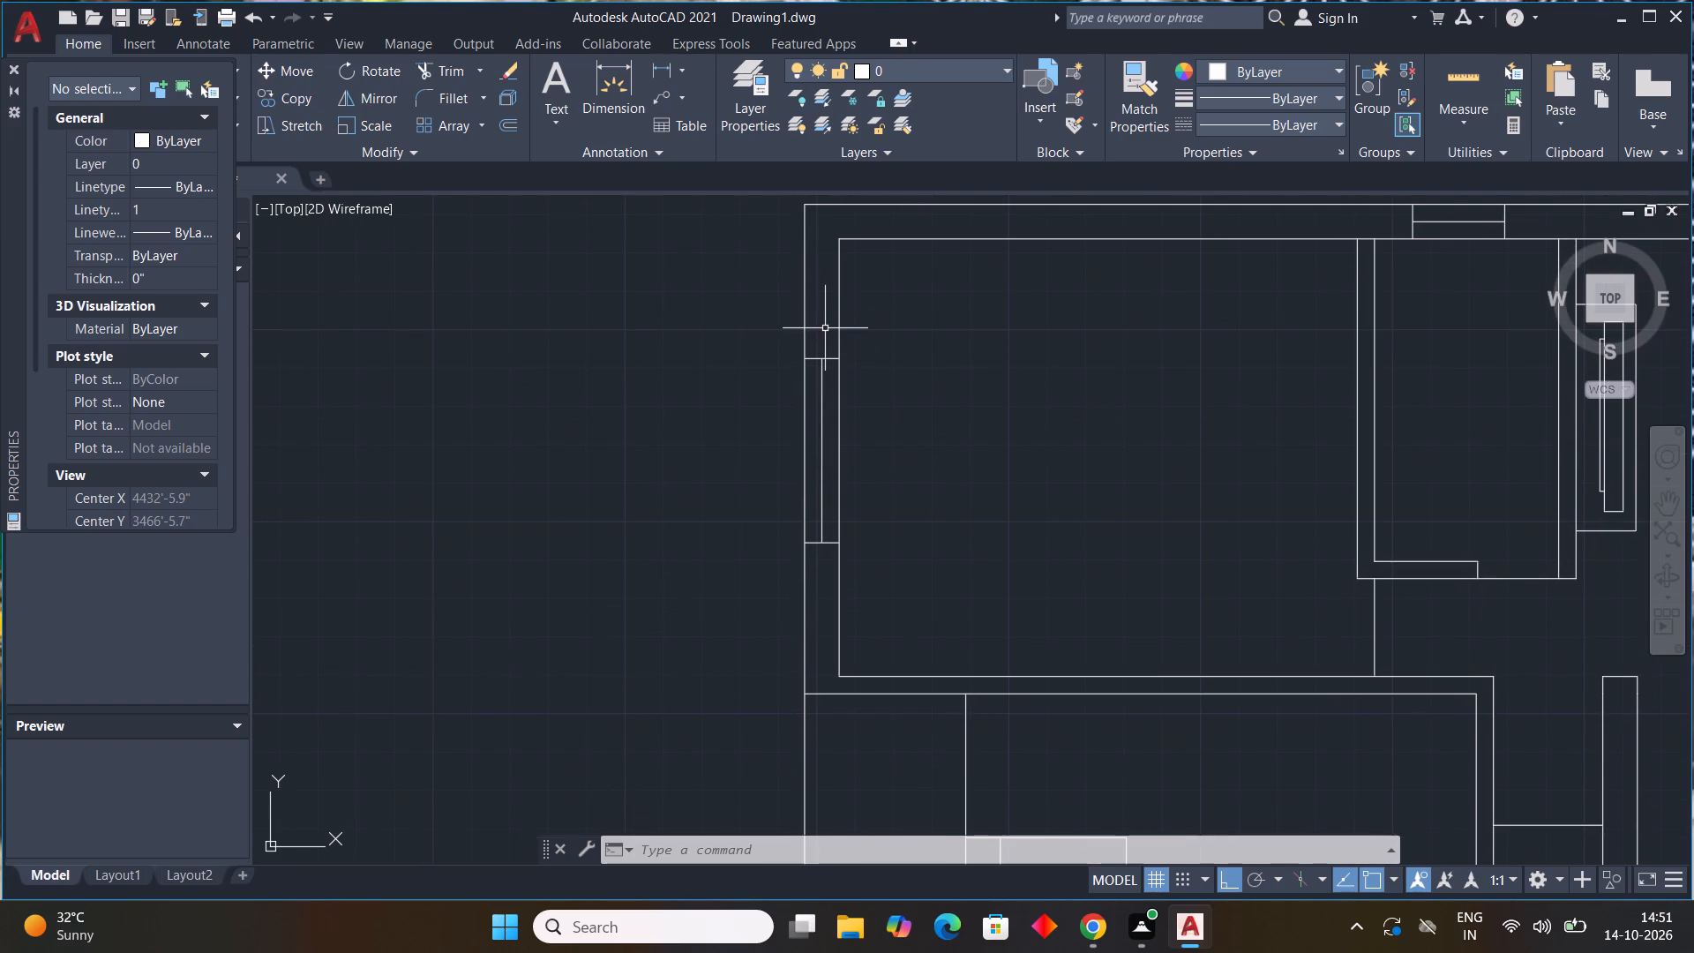
{"action": "left_click", "coordinate": [826, 329]}
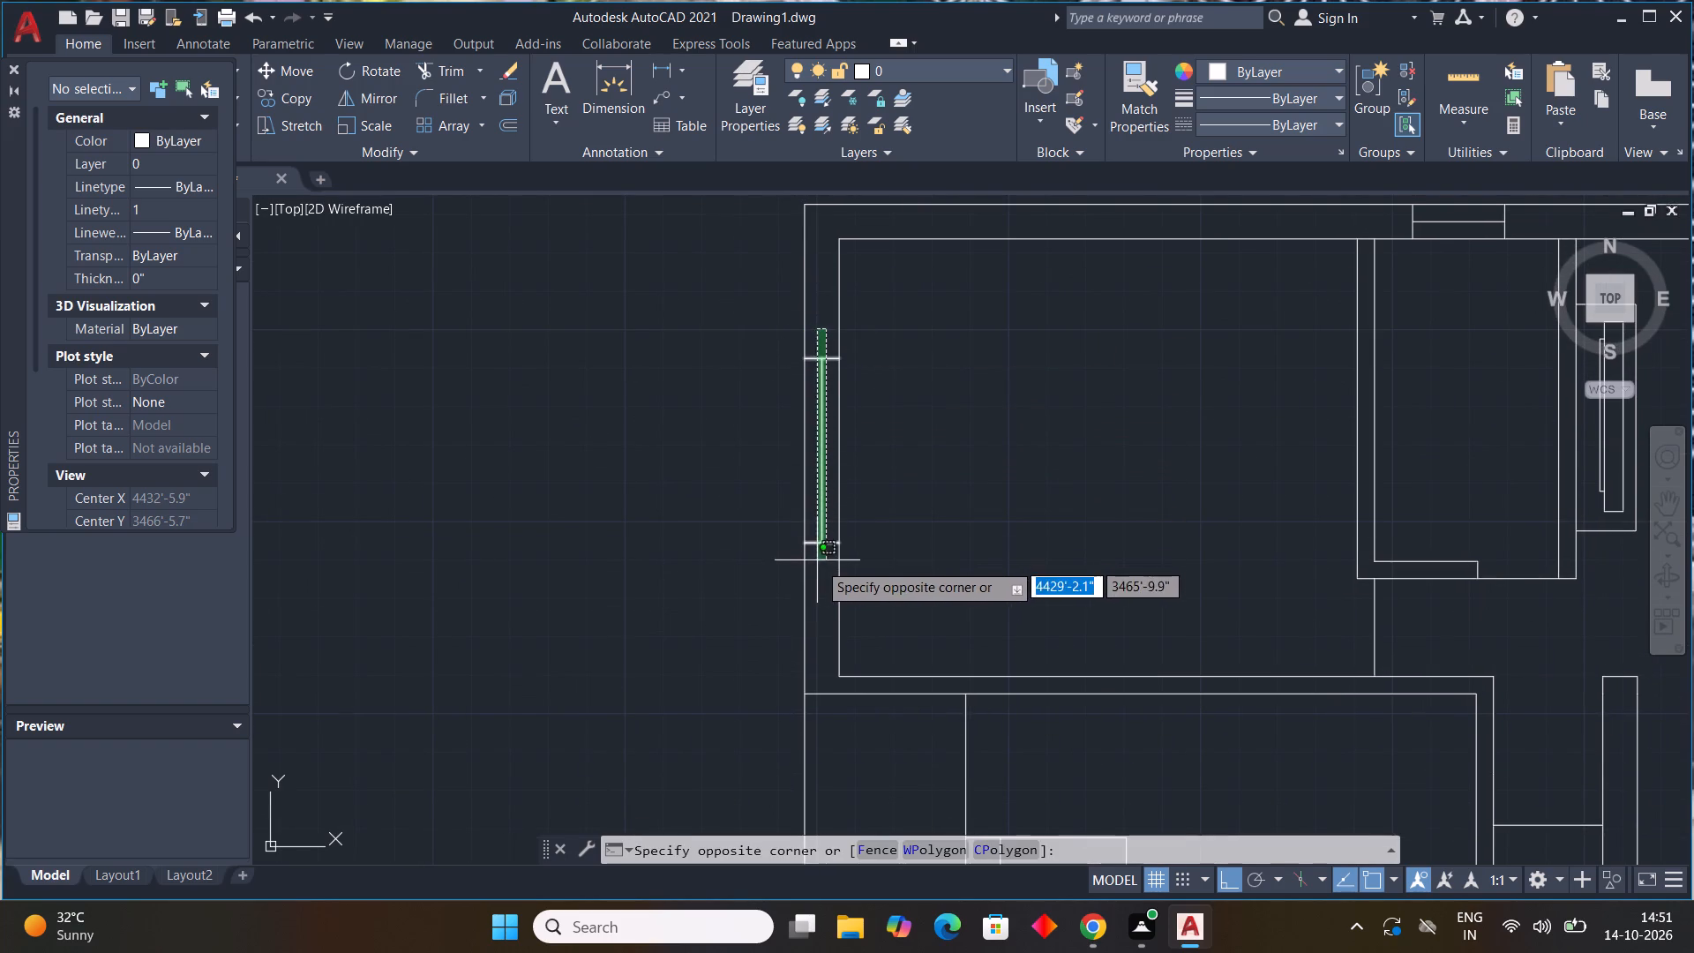
{"action": "left_click", "coordinate": [818, 562]}
{"action": "key", "text": "c"}
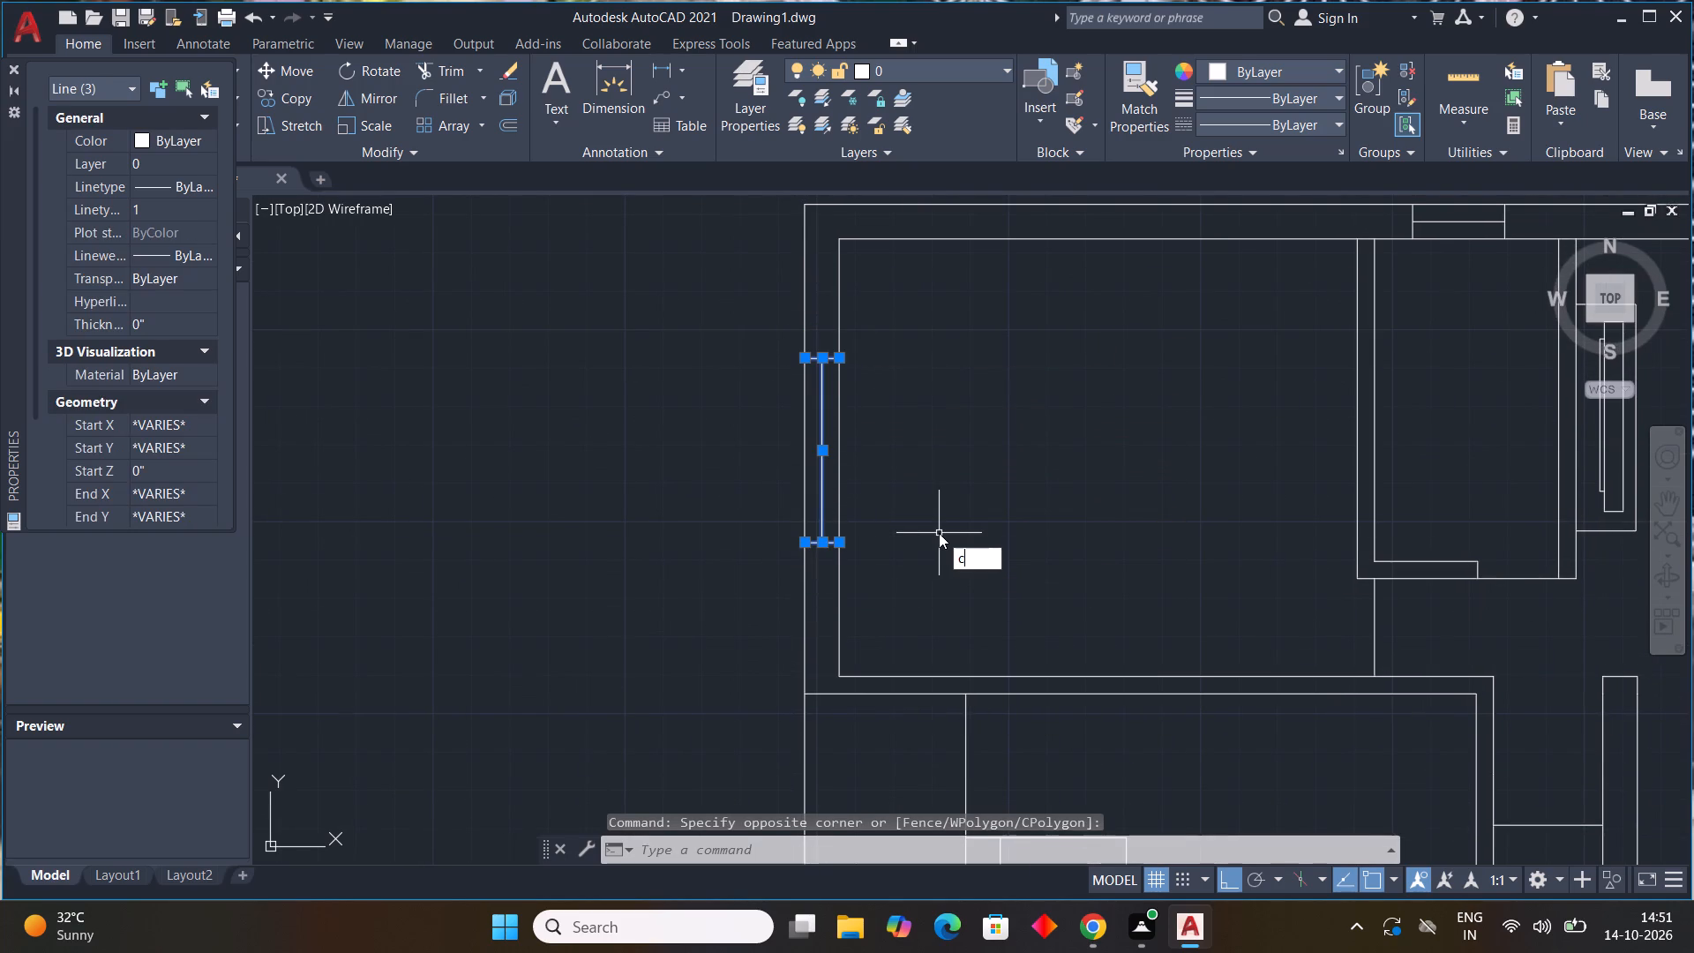
{"action": "type", "text": "o"}
{"action": "key", "text": "space"}
{"action": "left_click", "coordinate": [805, 546]}
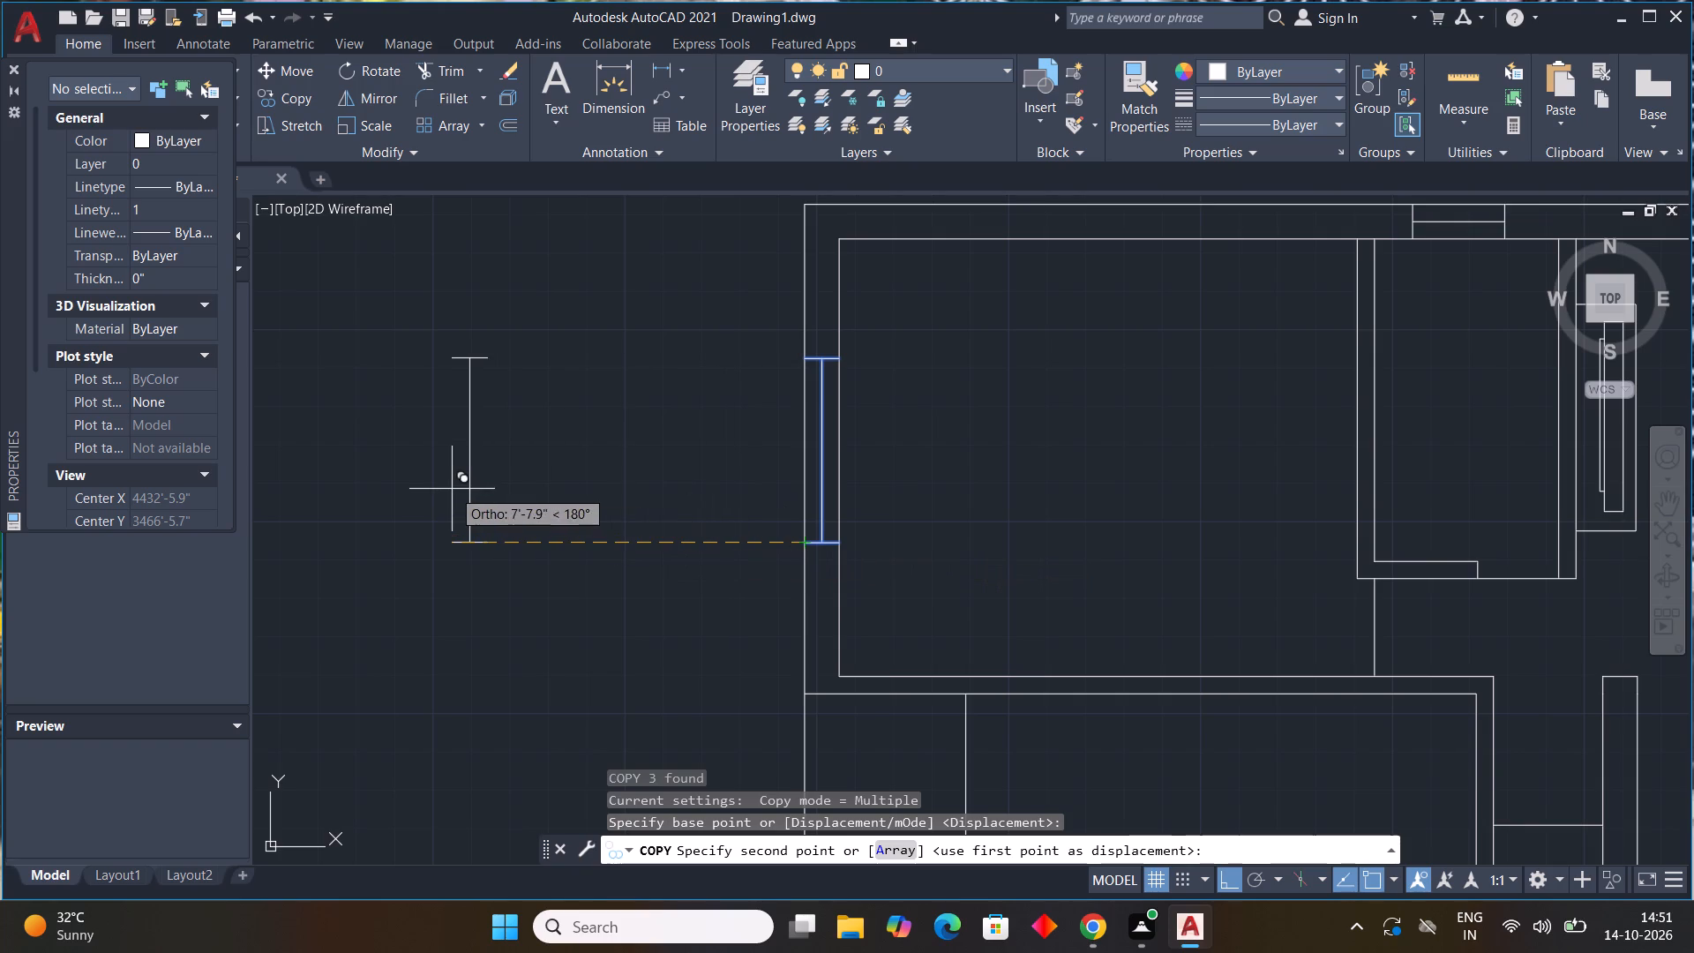
{"action": "left_click", "coordinate": [451, 489]}
Place window copies in the inset wall of the middle-left room and in the left exterior walls of the two lower-left rooms.
{"action": "key", "text": "F8"}
{"action": "scroll", "coordinate": [568, 652], "scroll_direction": "down", "scroll_amount": 1}
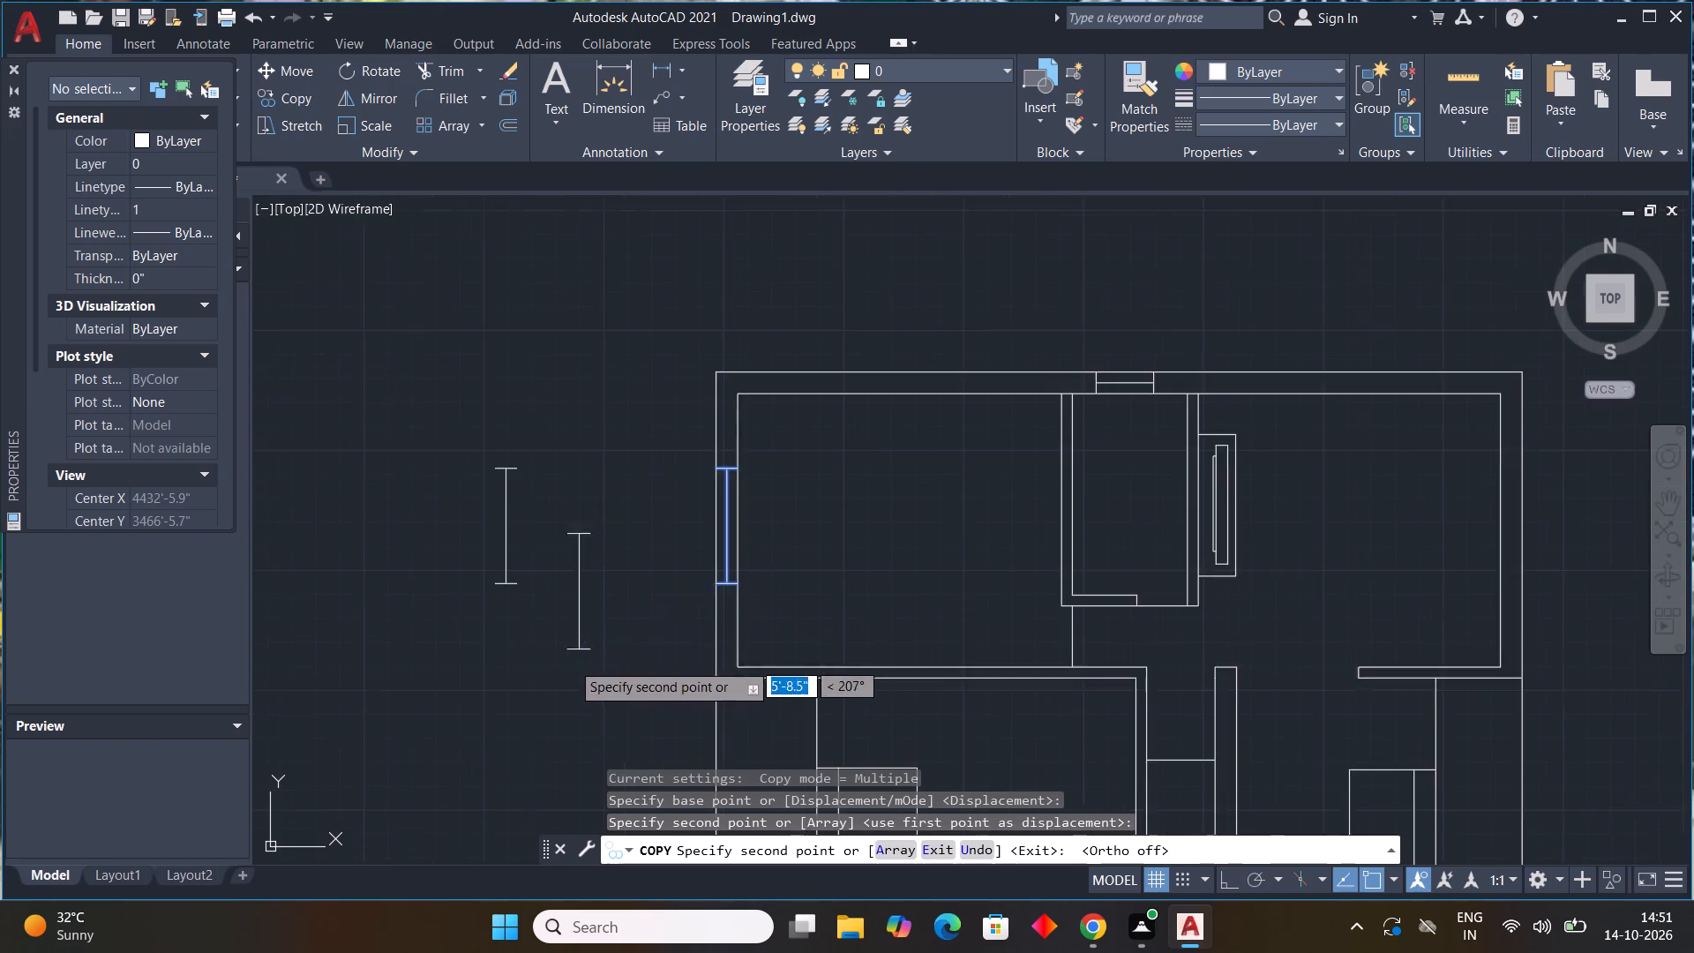
{"action": "middle_click_drag", "start_coordinate": [566, 670], "coordinate": [530, 135]}
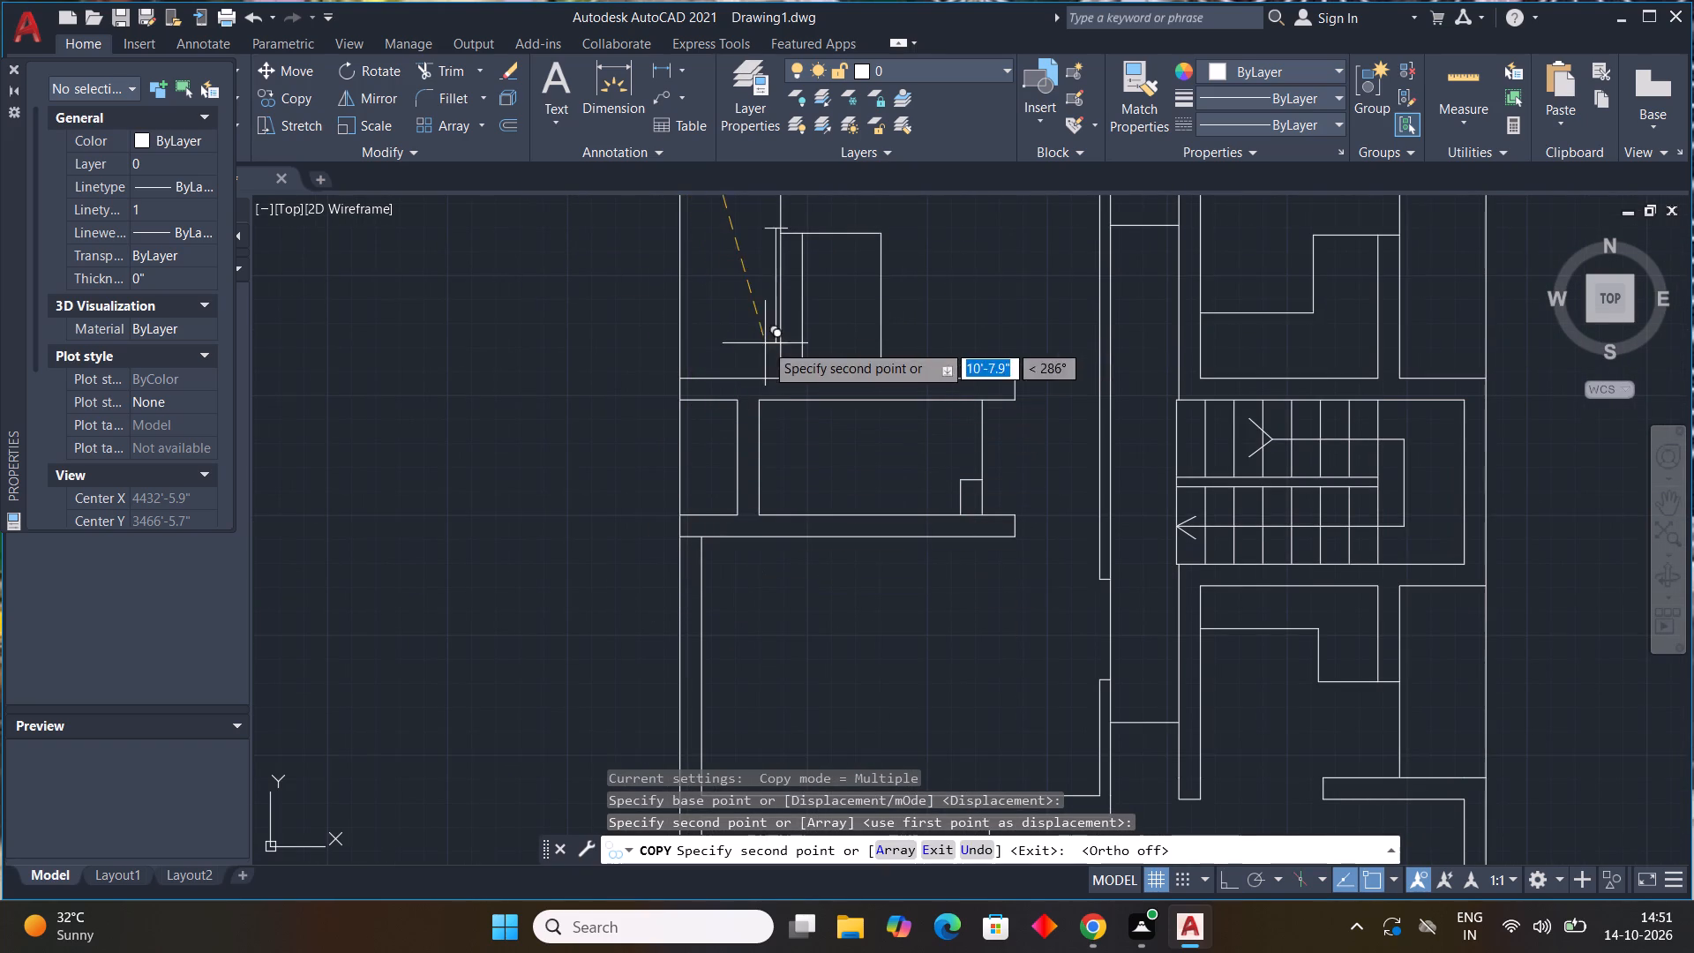
{"action": "left_click", "coordinate": [781, 364]}
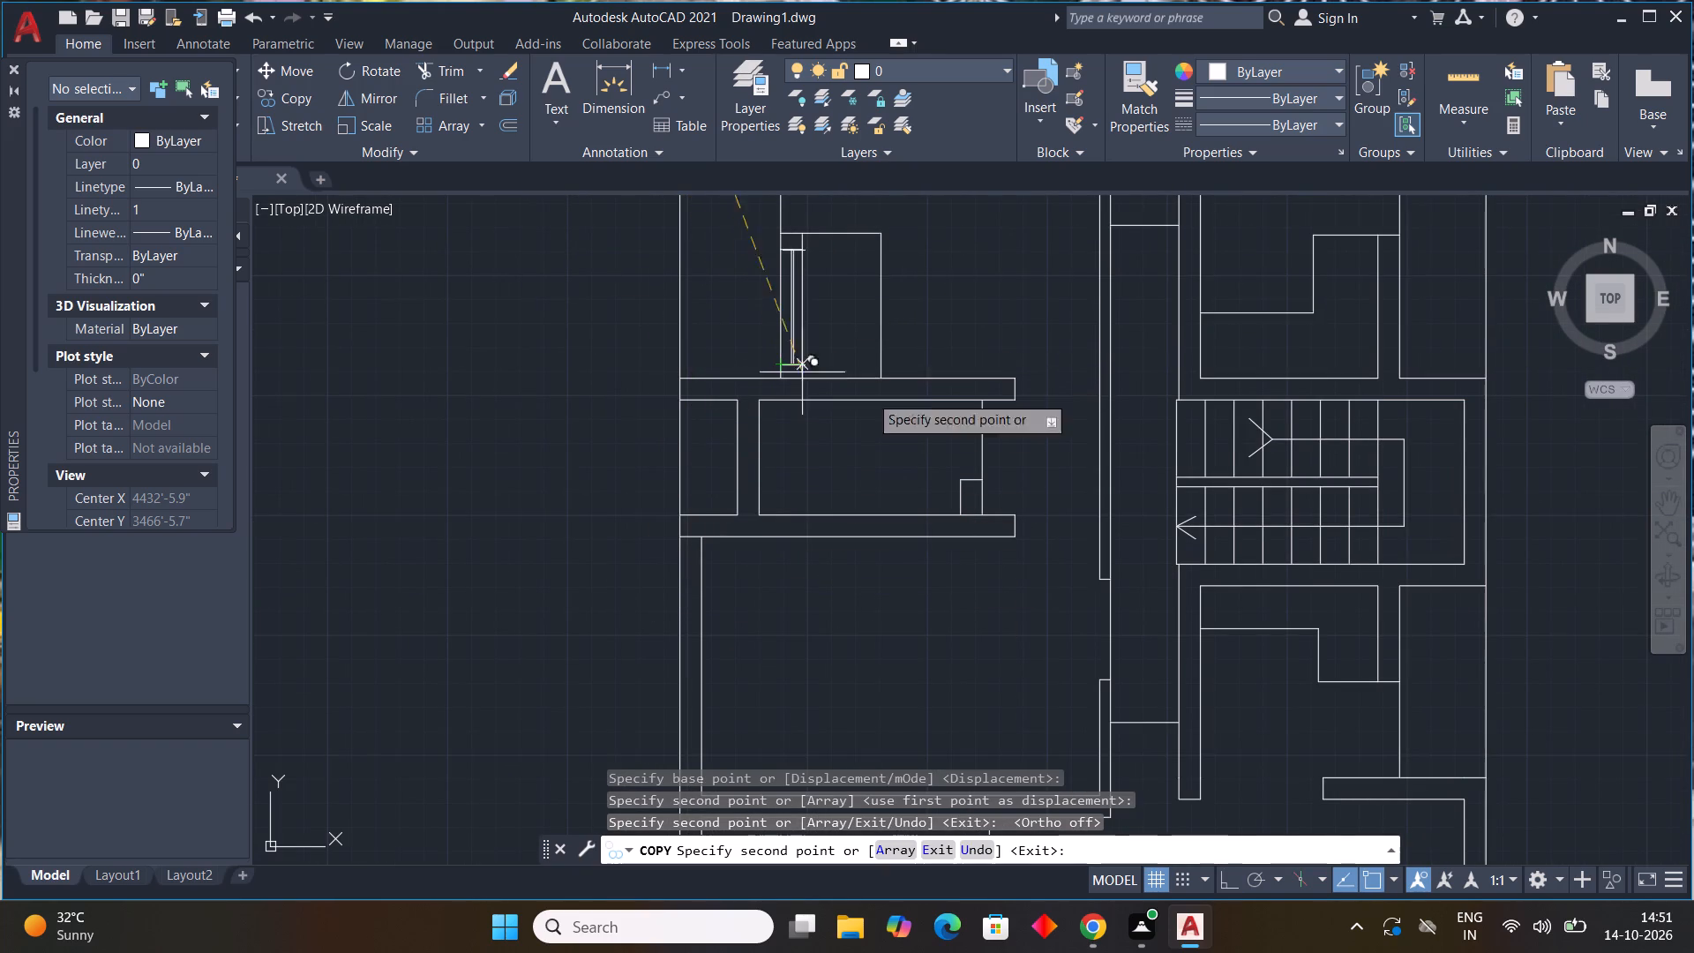
{"action": "scroll", "coordinate": [911, 448], "scroll_direction": "down", "scroll_amount": 2}
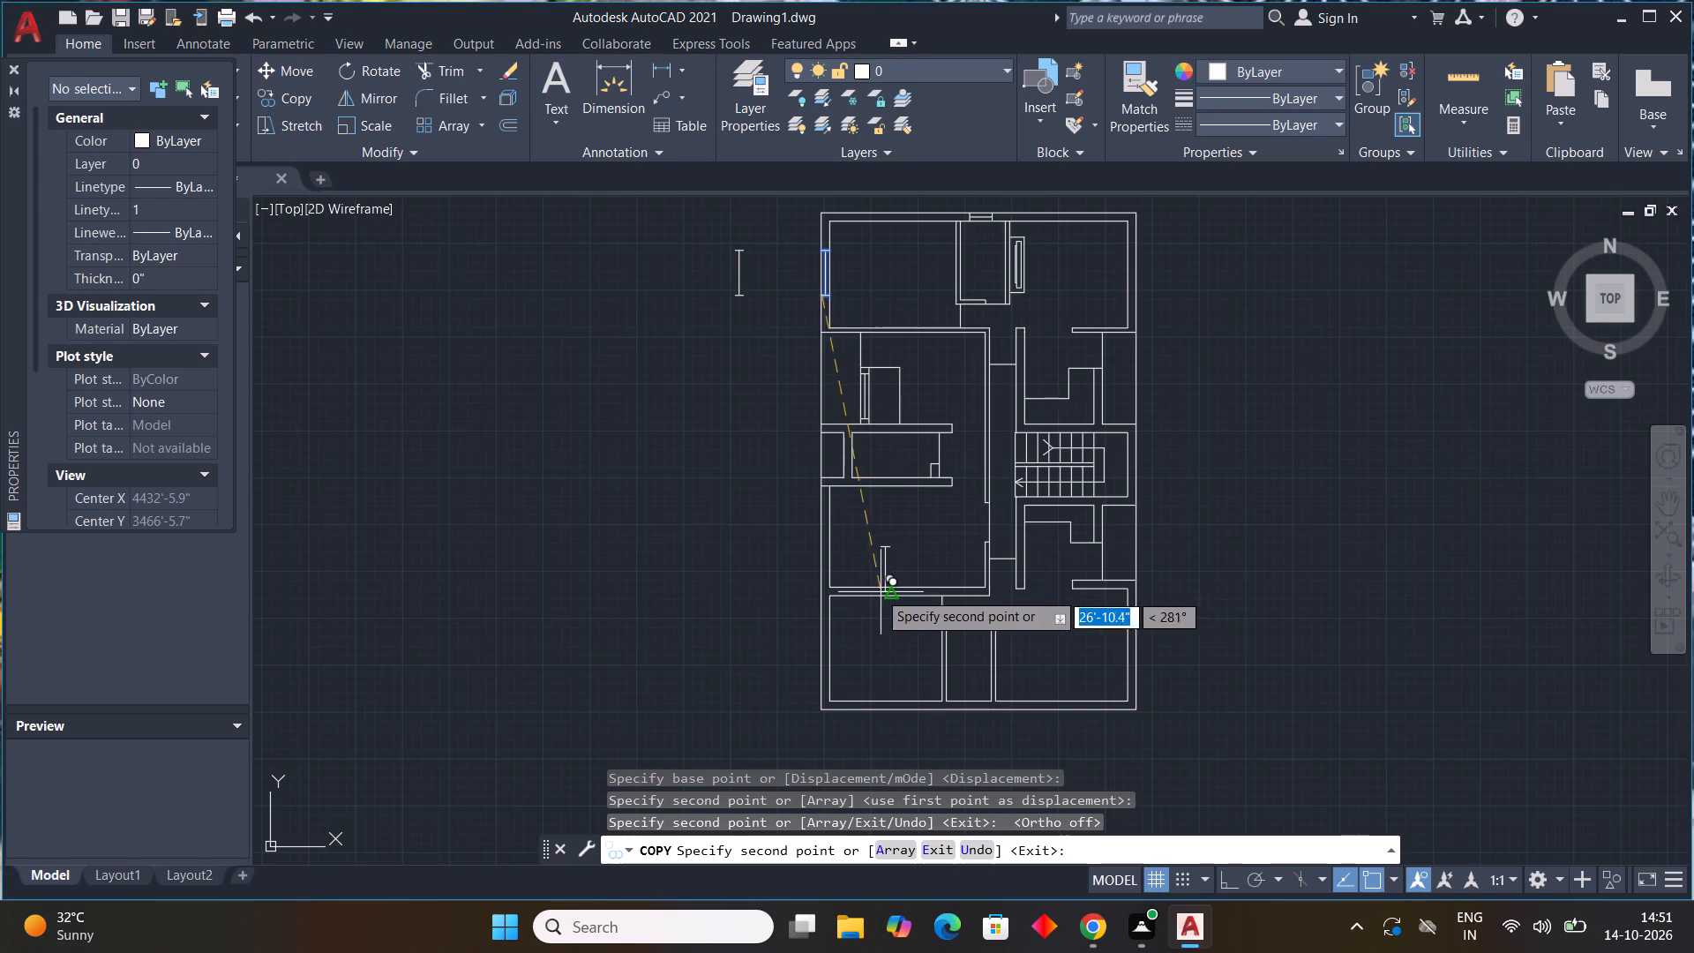
{"action": "middle_click_drag", "start_coordinate": [866, 574], "coordinate": [831, 425]}
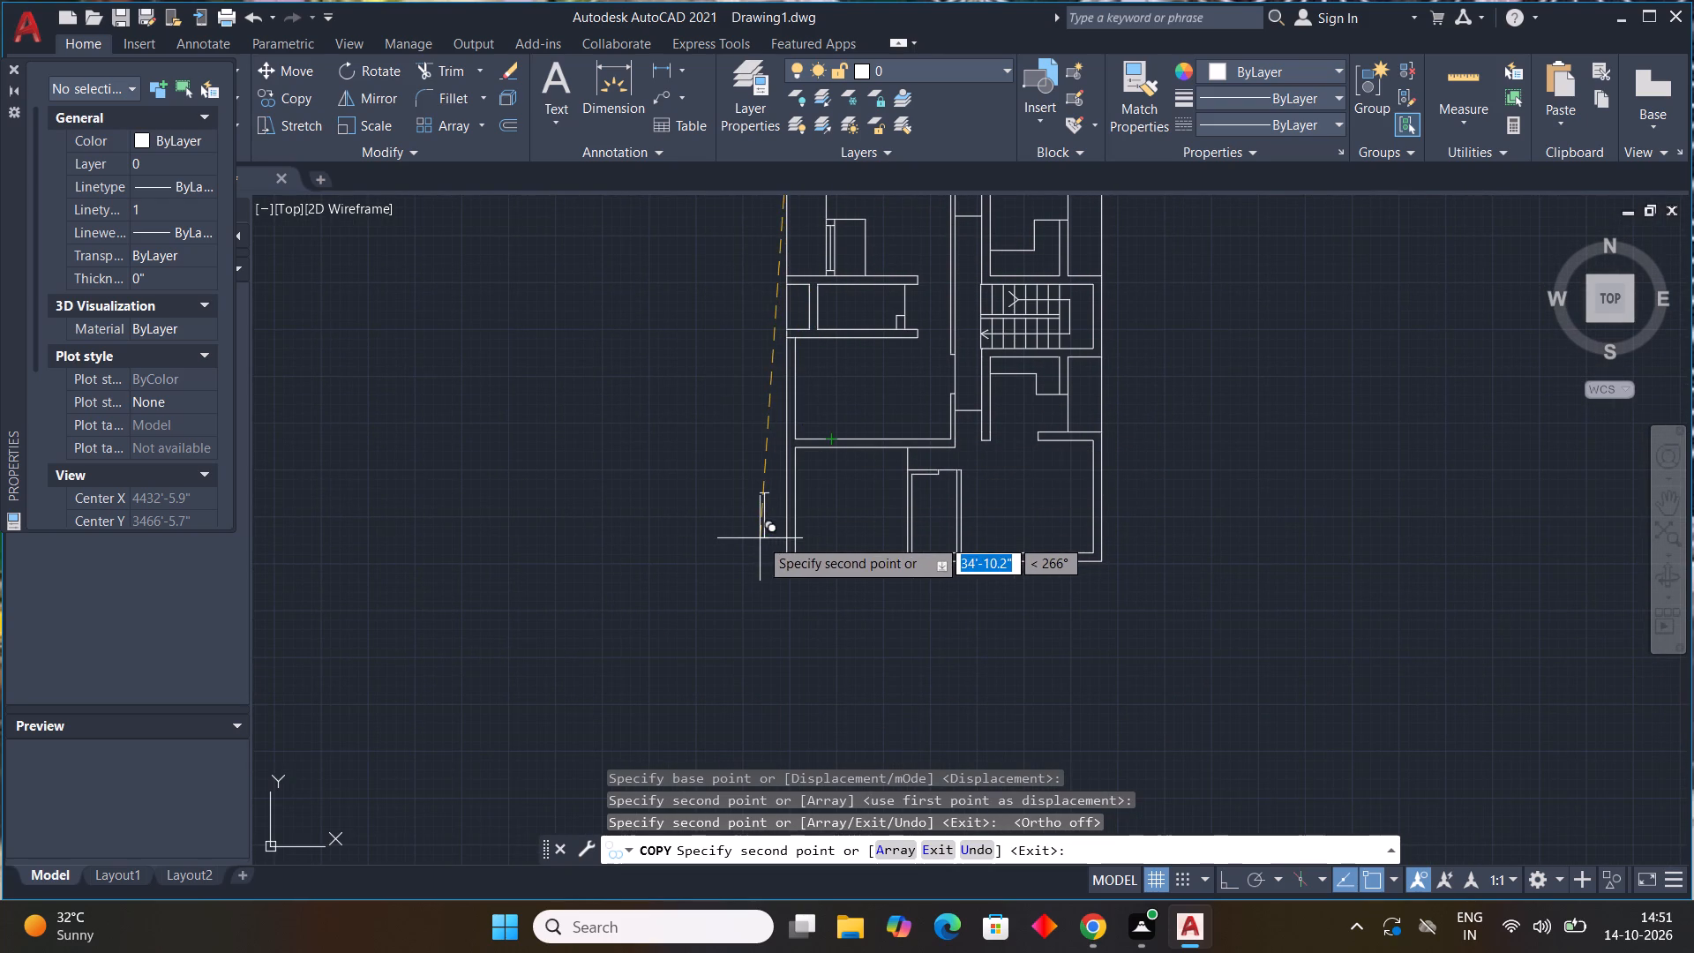
{"action": "scroll", "coordinate": [788, 416], "scroll_direction": "up", "scroll_amount": 2}
{"action": "left_click", "coordinate": [787, 416]}
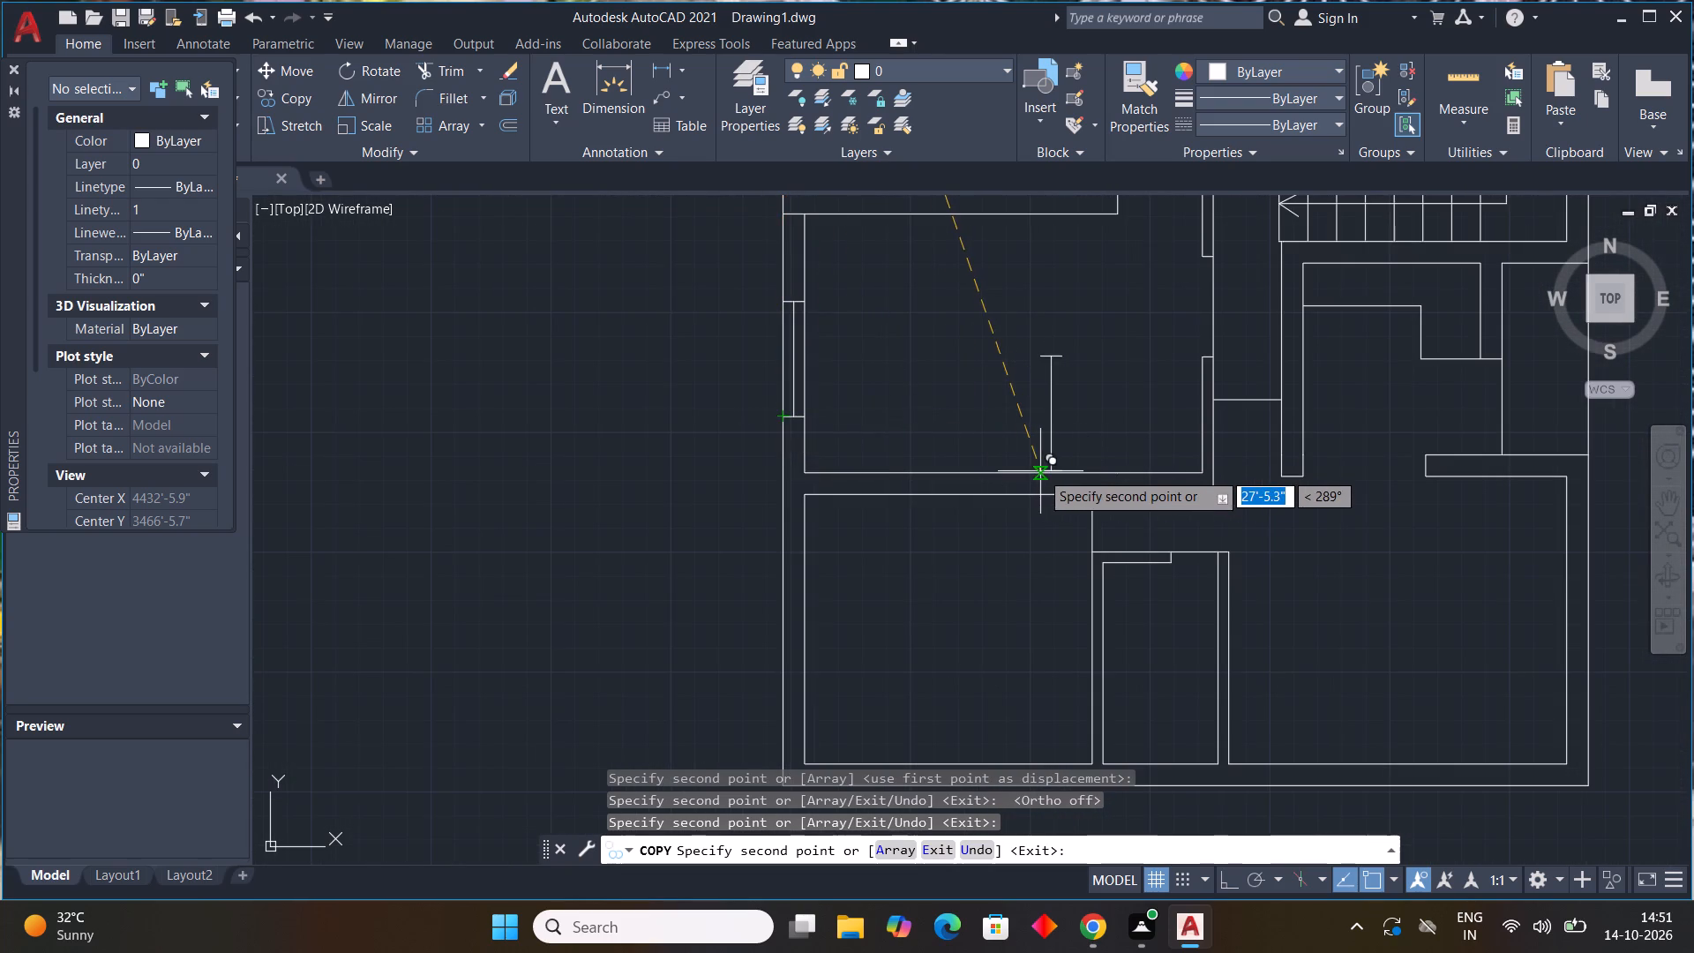
{"action": "scroll", "coordinate": [1038, 472], "scroll_direction": "down", "scroll_amount": 2}
{"action": "middle_click_drag", "start_coordinate": [986, 630], "coordinate": [979, 452]}
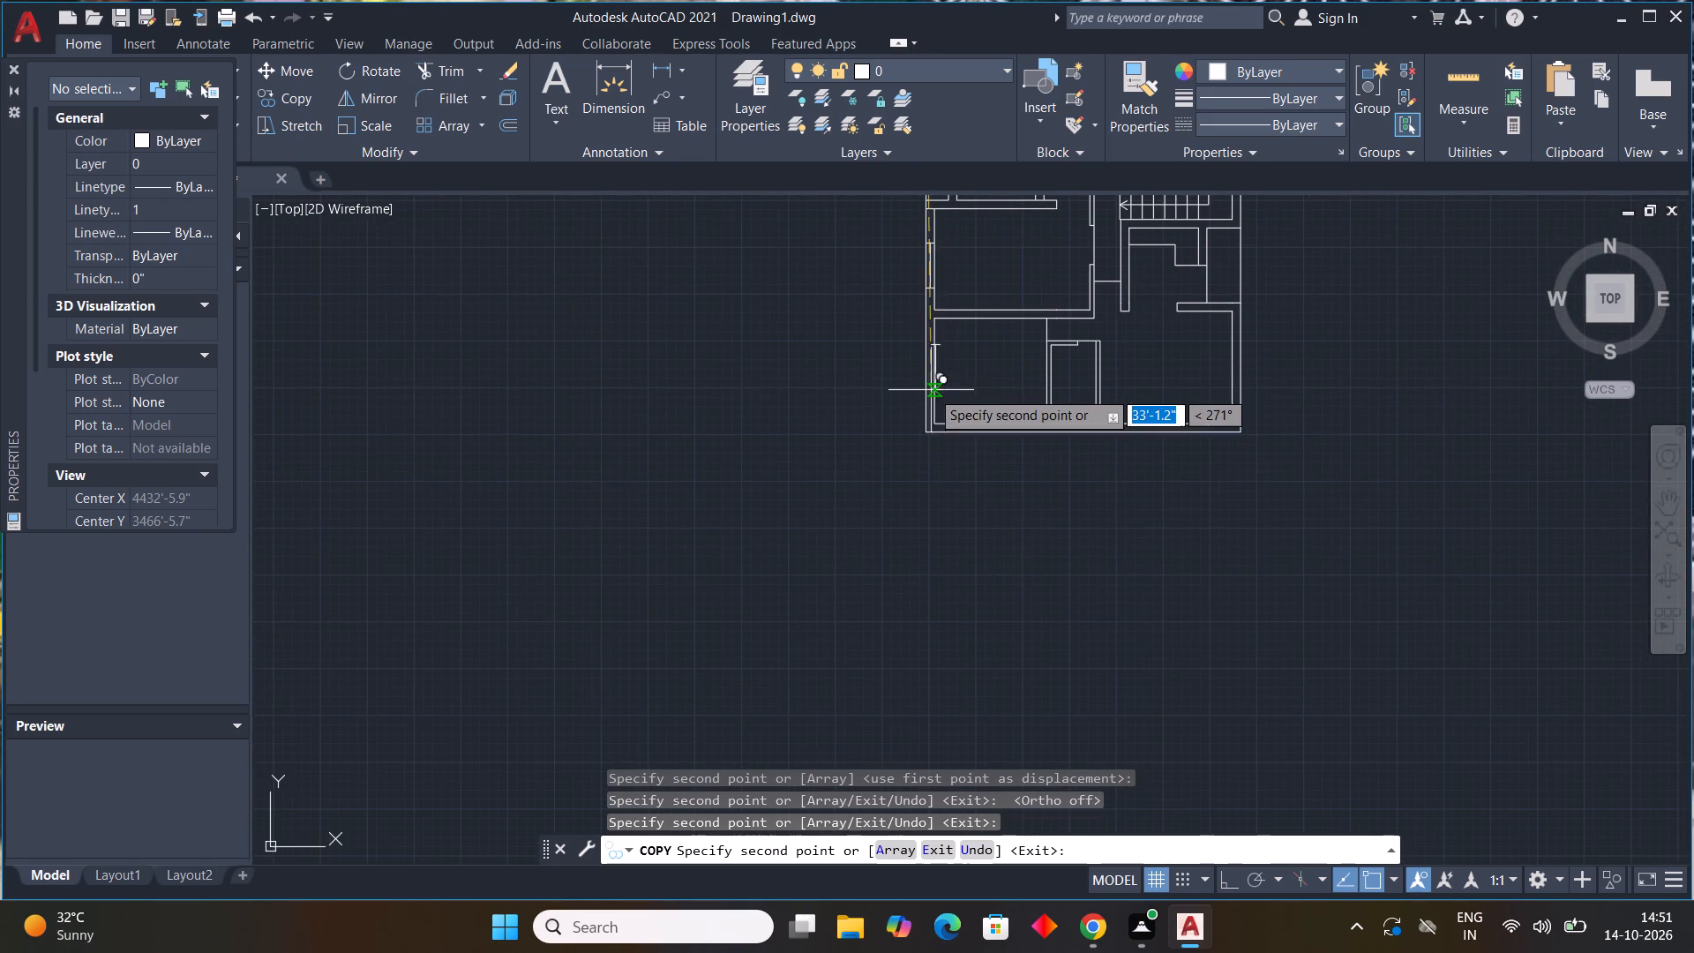
{"action": "scroll", "coordinate": [931, 390], "scroll_direction": "up", "scroll_amount": 3}
{"action": "left_click", "coordinate": [909, 416]}
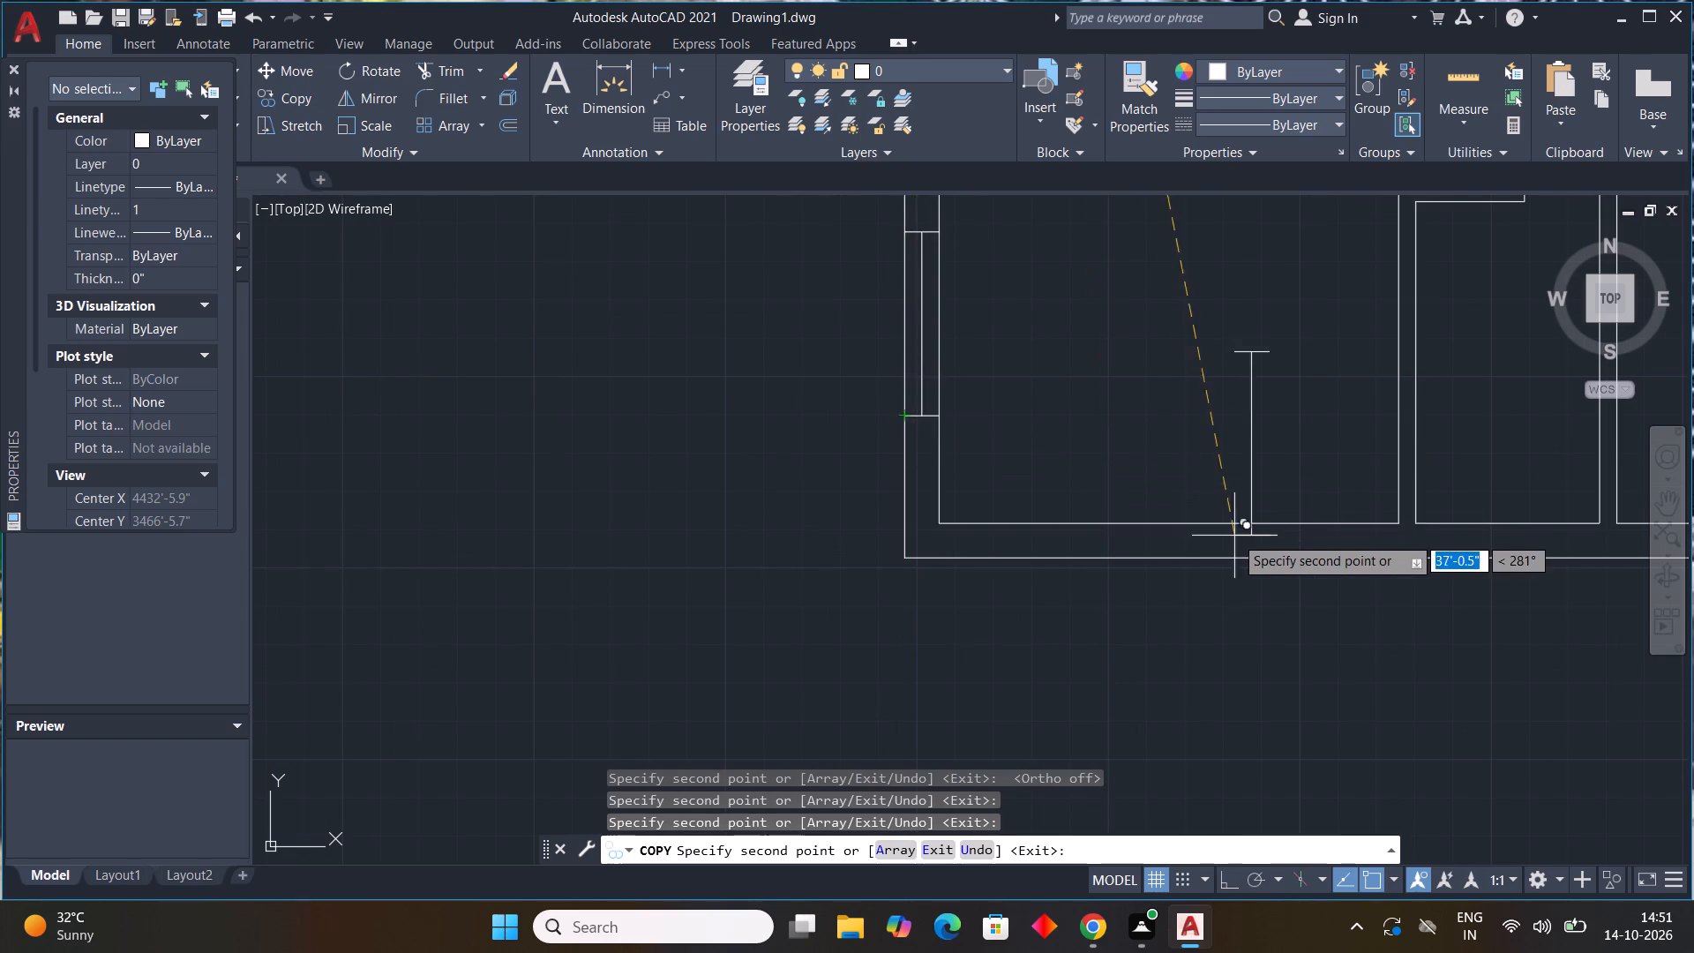
Place two more window copies in the right exterior wall, in the bottom-right room and the top-right room, and finish copying.
{"action": "scroll", "coordinate": [1234, 536], "scroll_direction": "down", "scroll_amount": 3}
{"action": "middle_click_drag", "start_coordinate": [1355, 518], "coordinate": [1344, 530]}
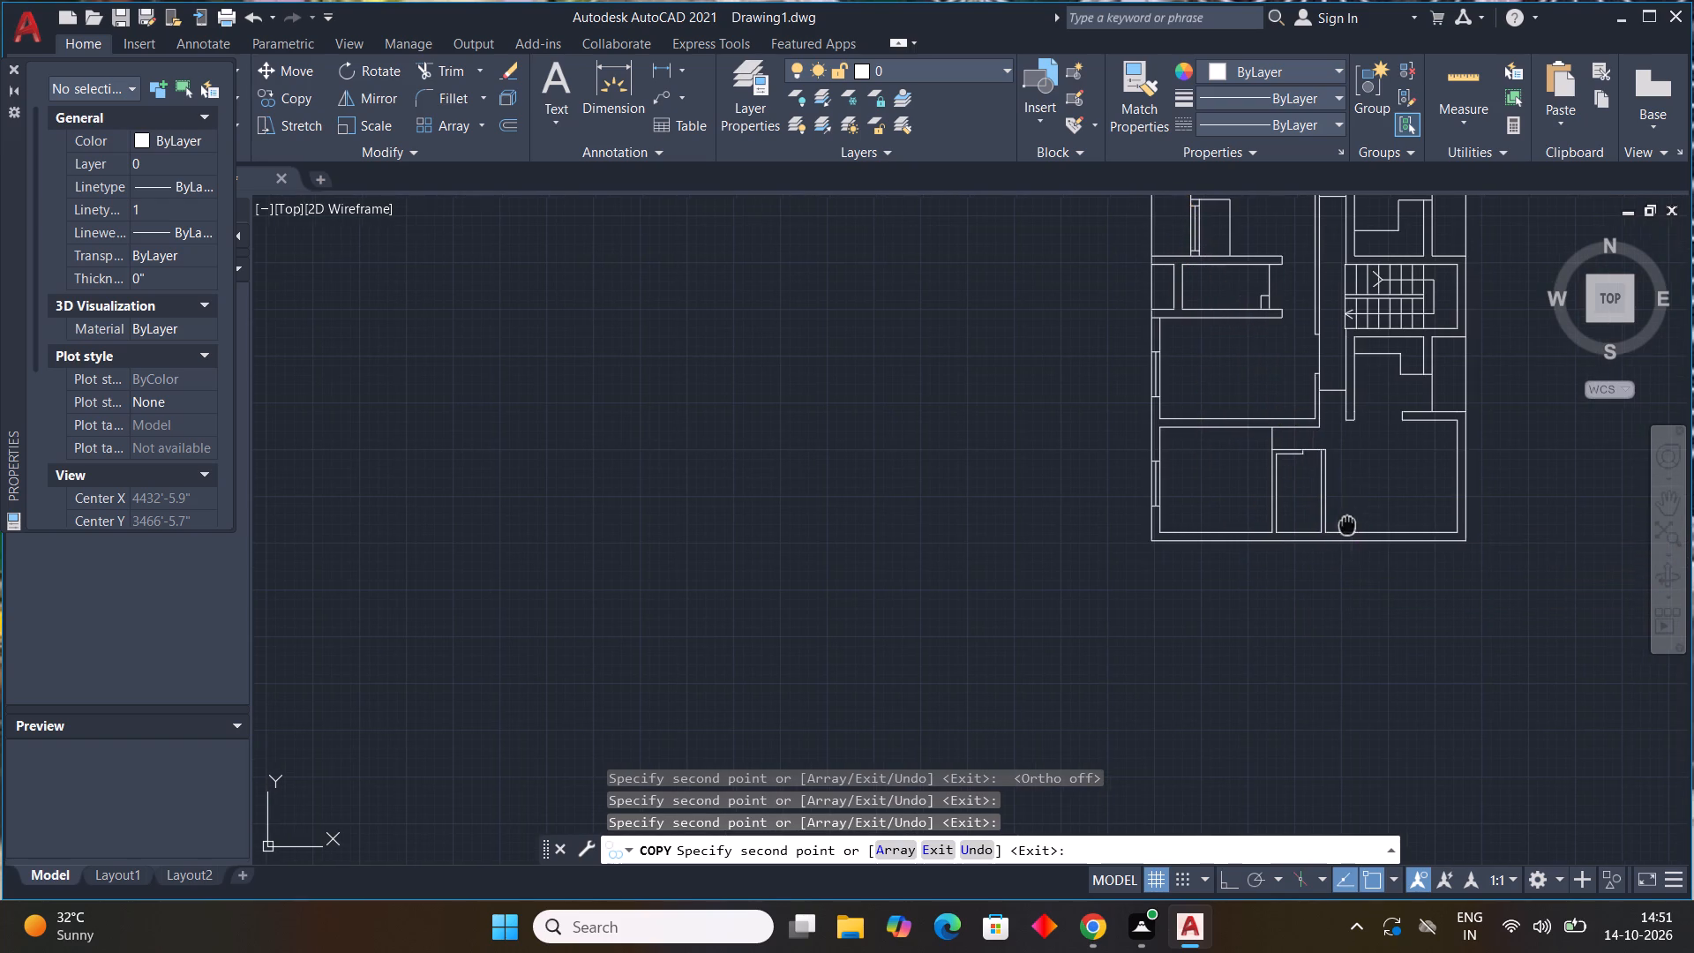
{"action": "middle_click_drag", "start_coordinate": [1344, 530], "coordinate": [876, 634]}
{"action": "scroll", "coordinate": [975, 598], "scroll_direction": "up", "scroll_amount": 3}
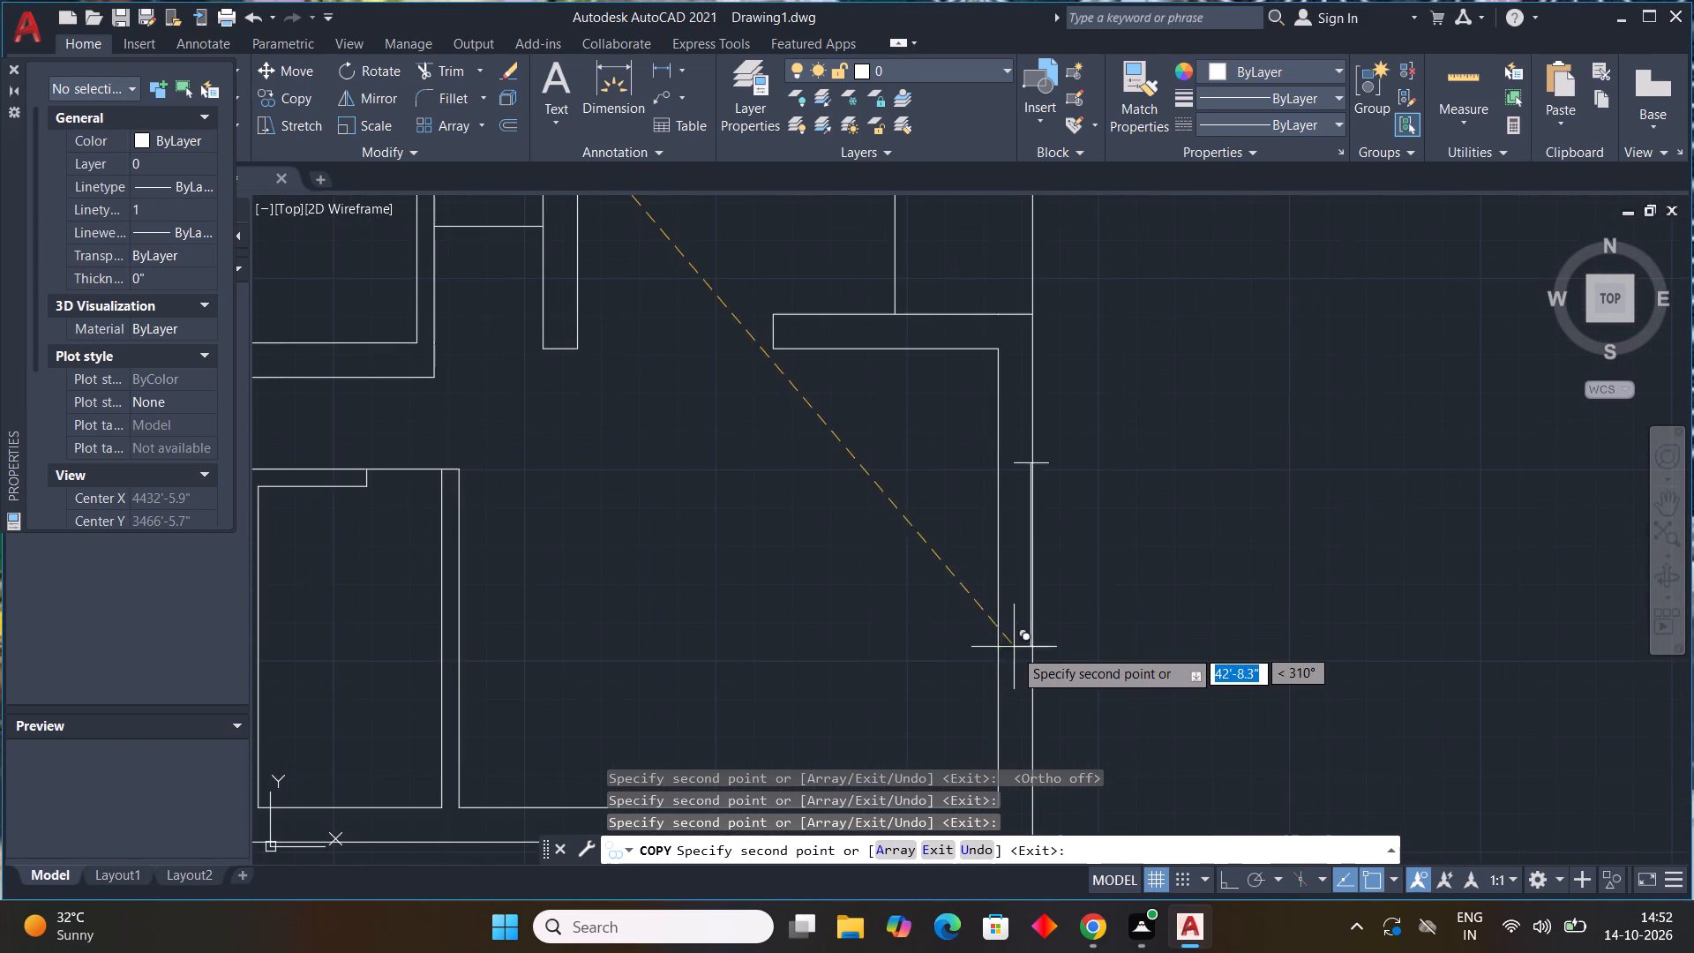
{"action": "left_click", "coordinate": [998, 700]}
{"action": "scroll", "coordinate": [1055, 515], "scroll_direction": "down", "scroll_amount": 1}
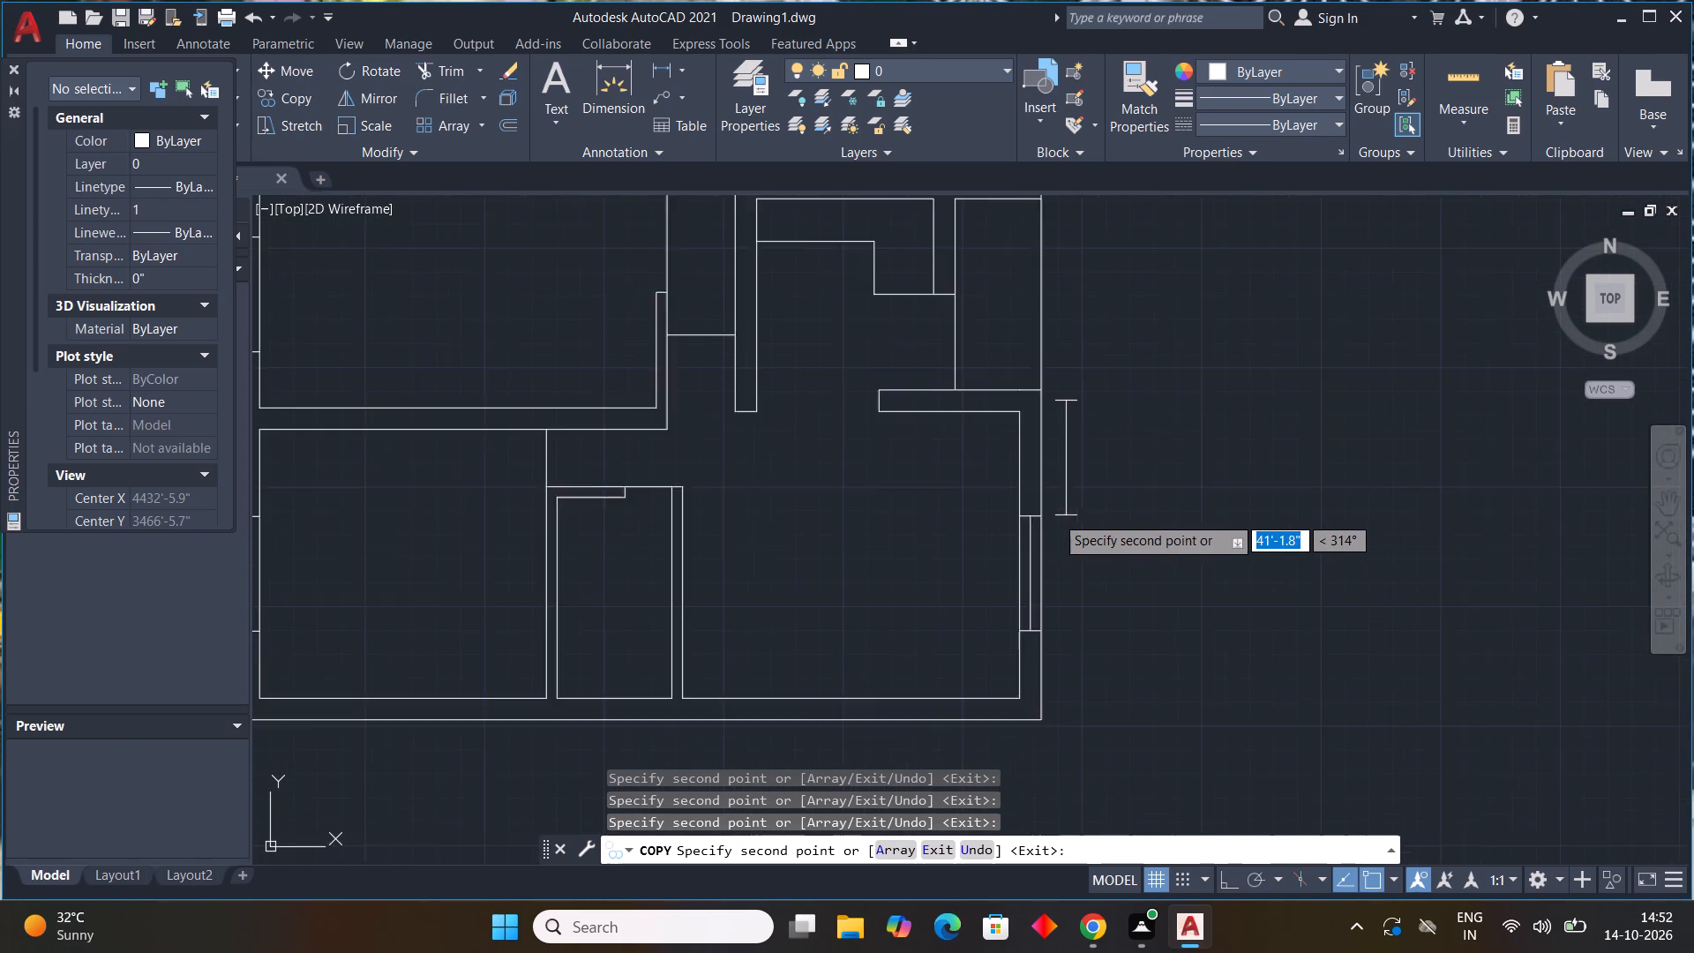
{"action": "scroll", "coordinate": [1055, 515], "scroll_direction": "down", "scroll_amount": 2}
{"action": "middle_click_drag", "start_coordinate": [1054, 515], "coordinate": [960, 754]}
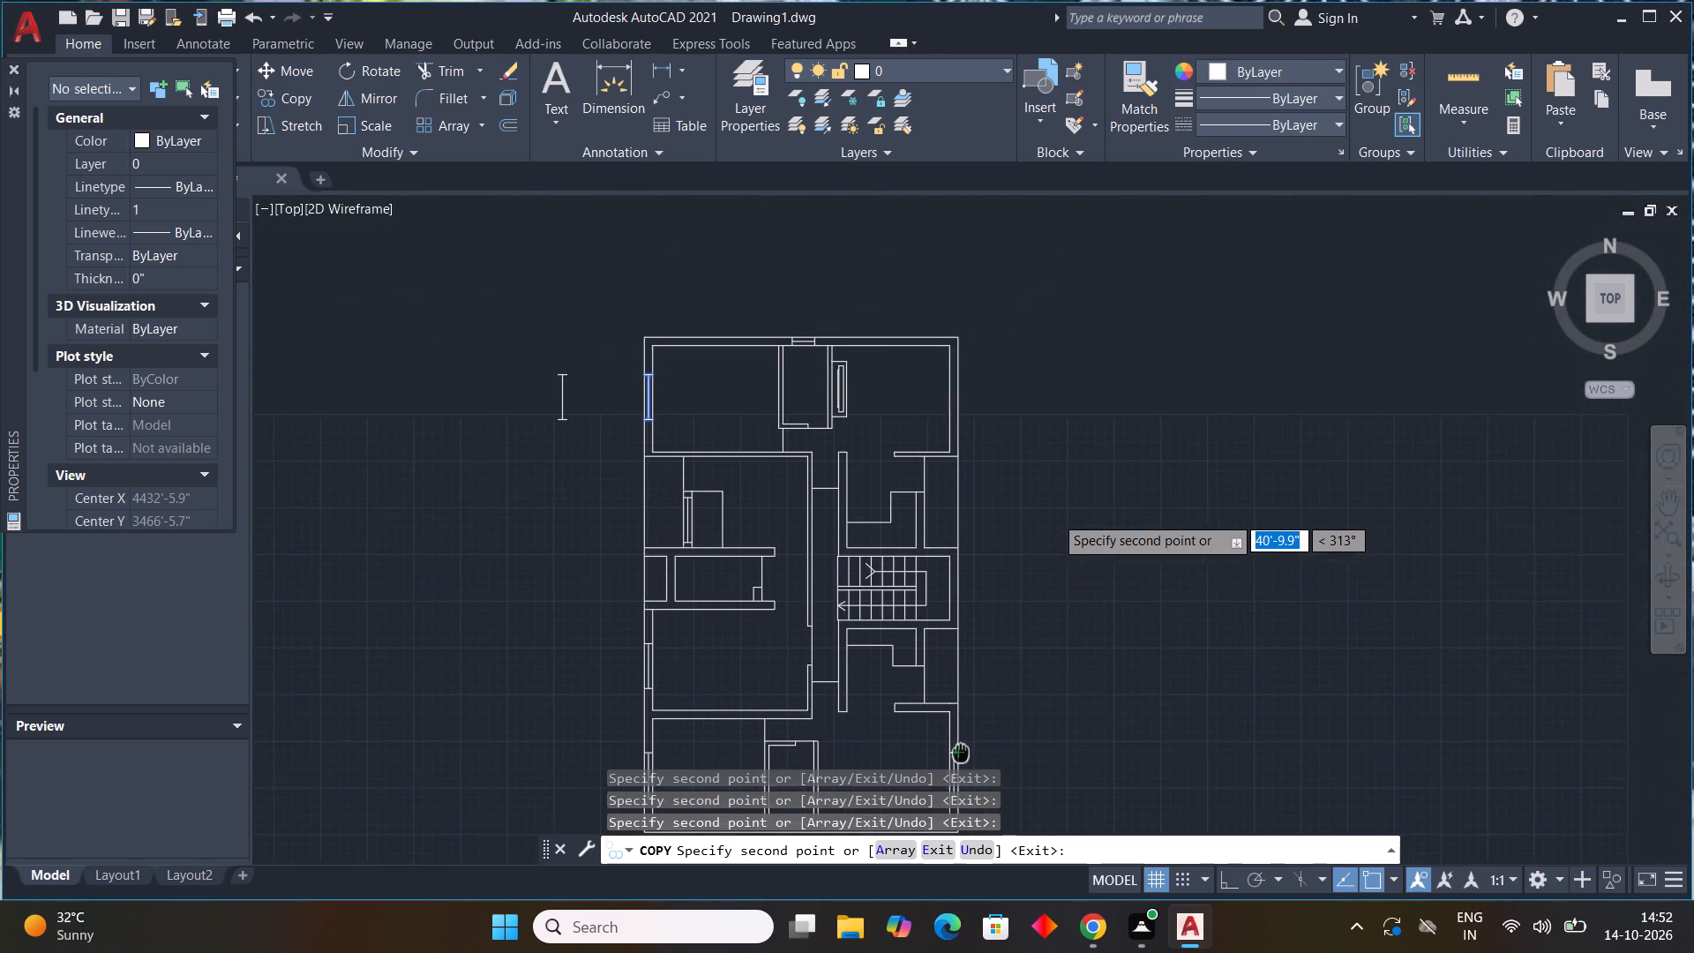
{"action": "middle_click_drag", "start_coordinate": [960, 754], "coordinate": [848, 551]}
{"action": "middle_click_drag", "start_coordinate": [892, 356], "coordinate": [887, 466]}
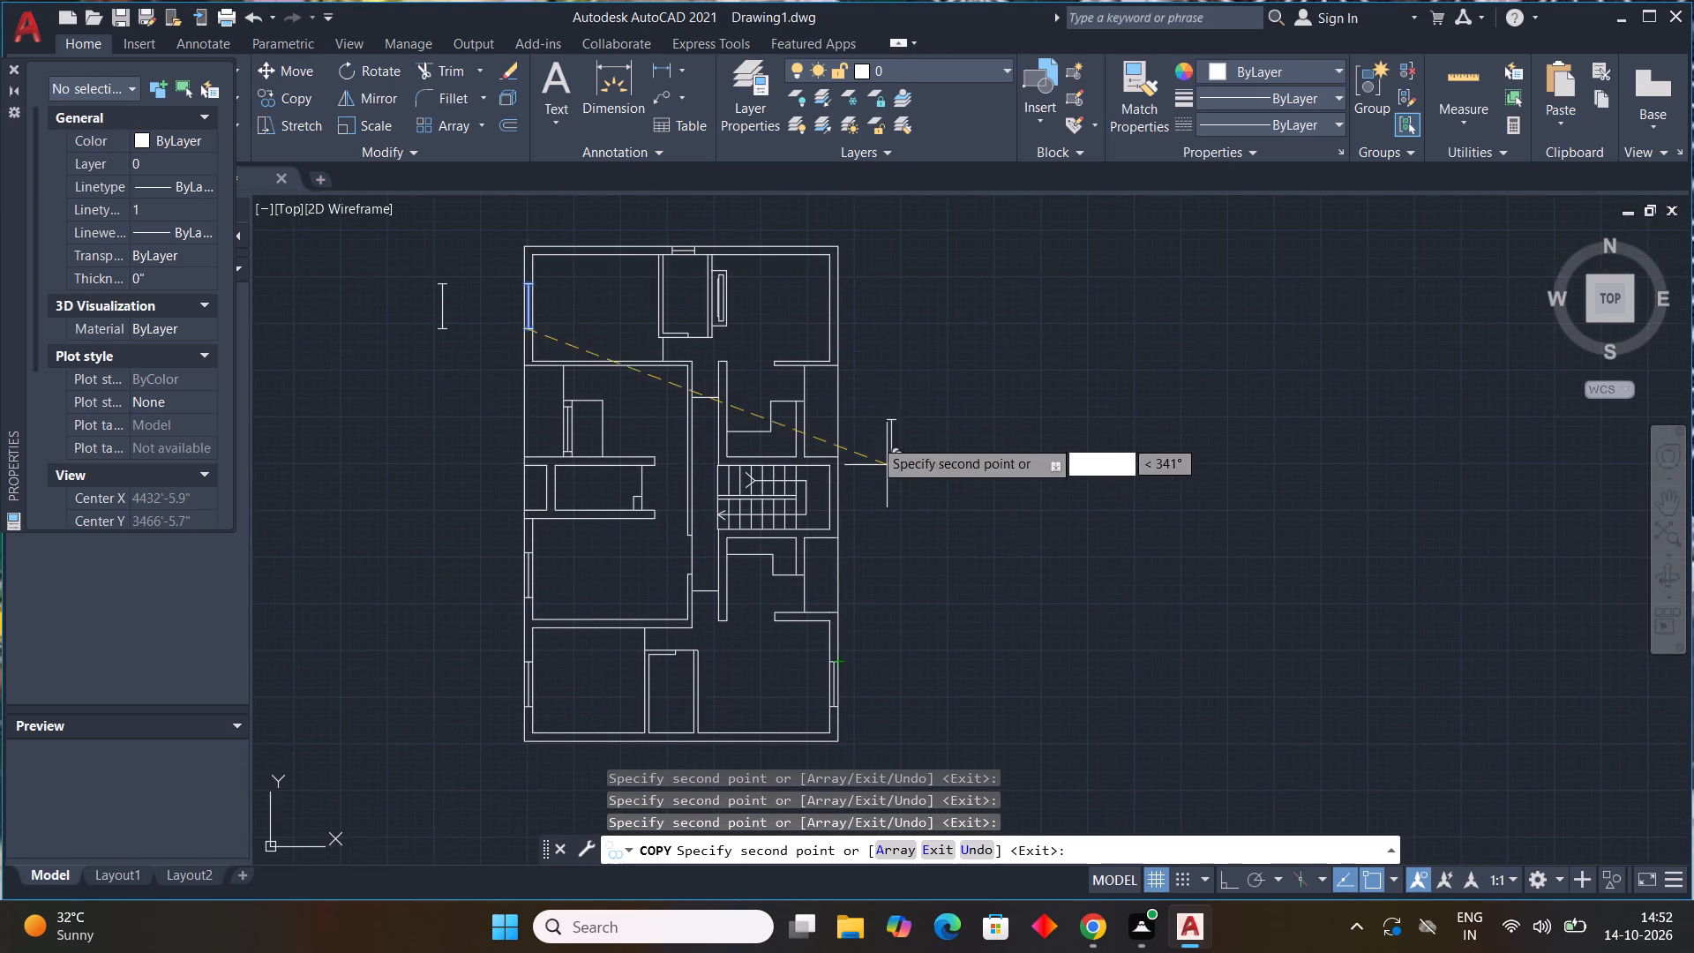
{"action": "scroll", "coordinate": [835, 322], "scroll_direction": "up", "scroll_amount": 3}
{"action": "left_click", "coordinate": [813, 356]}
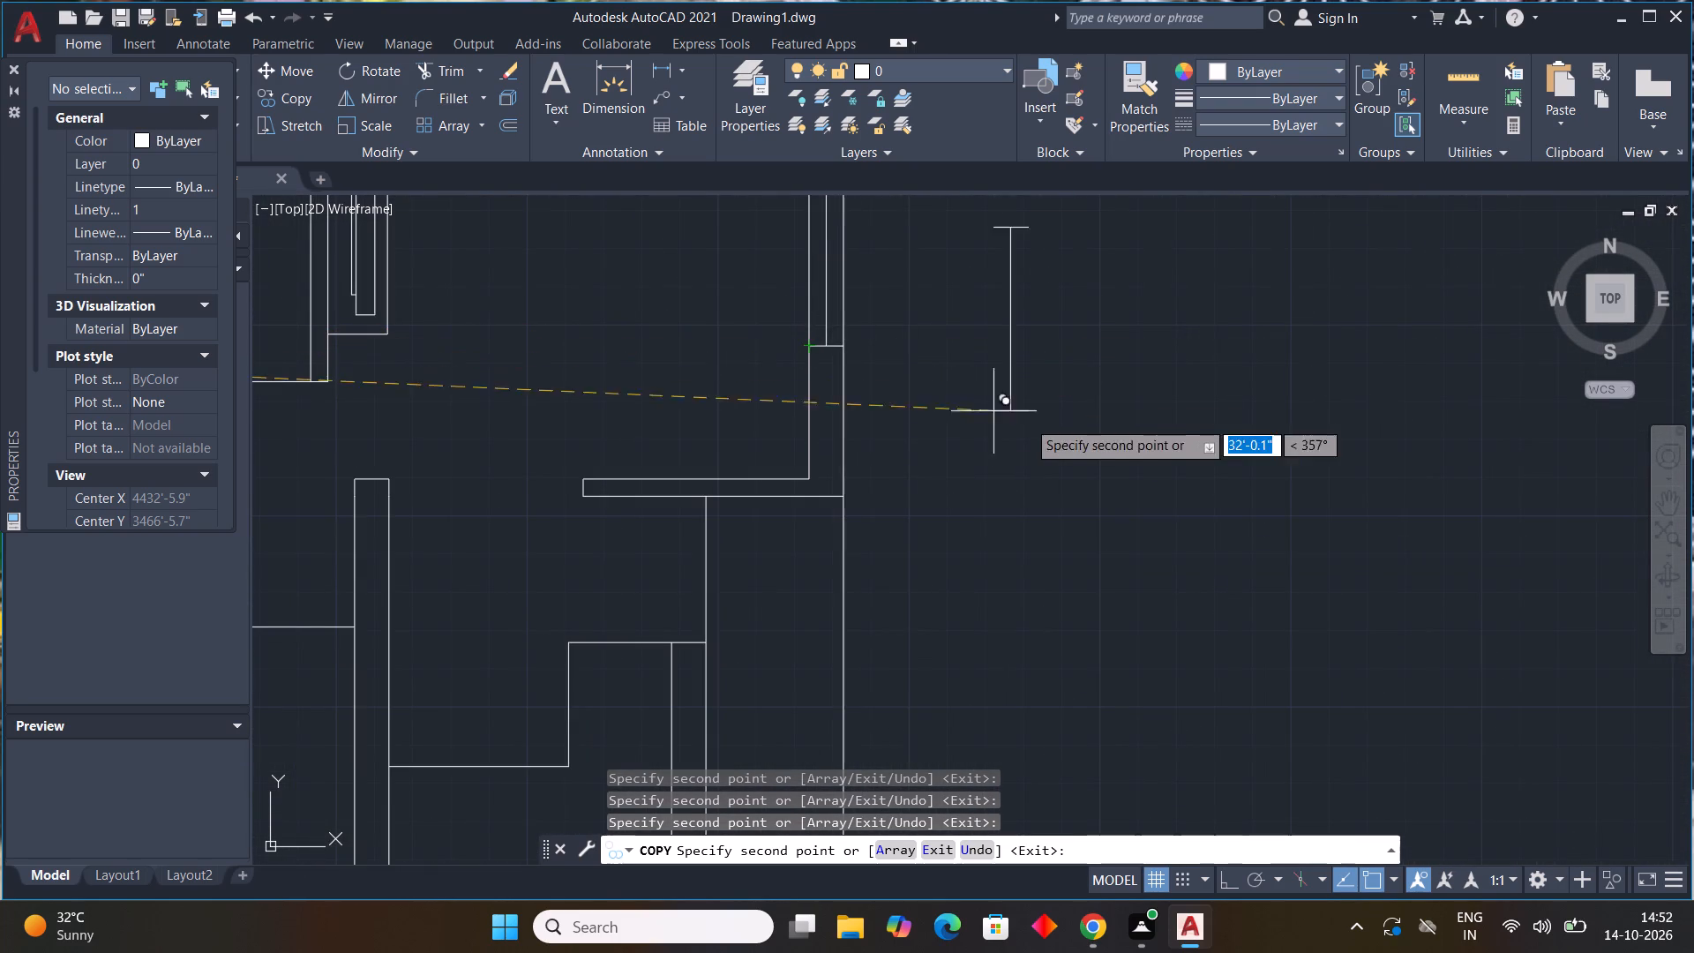
{"action": "scroll", "coordinate": [1028, 423], "scroll_direction": "down", "scroll_amount": 4}
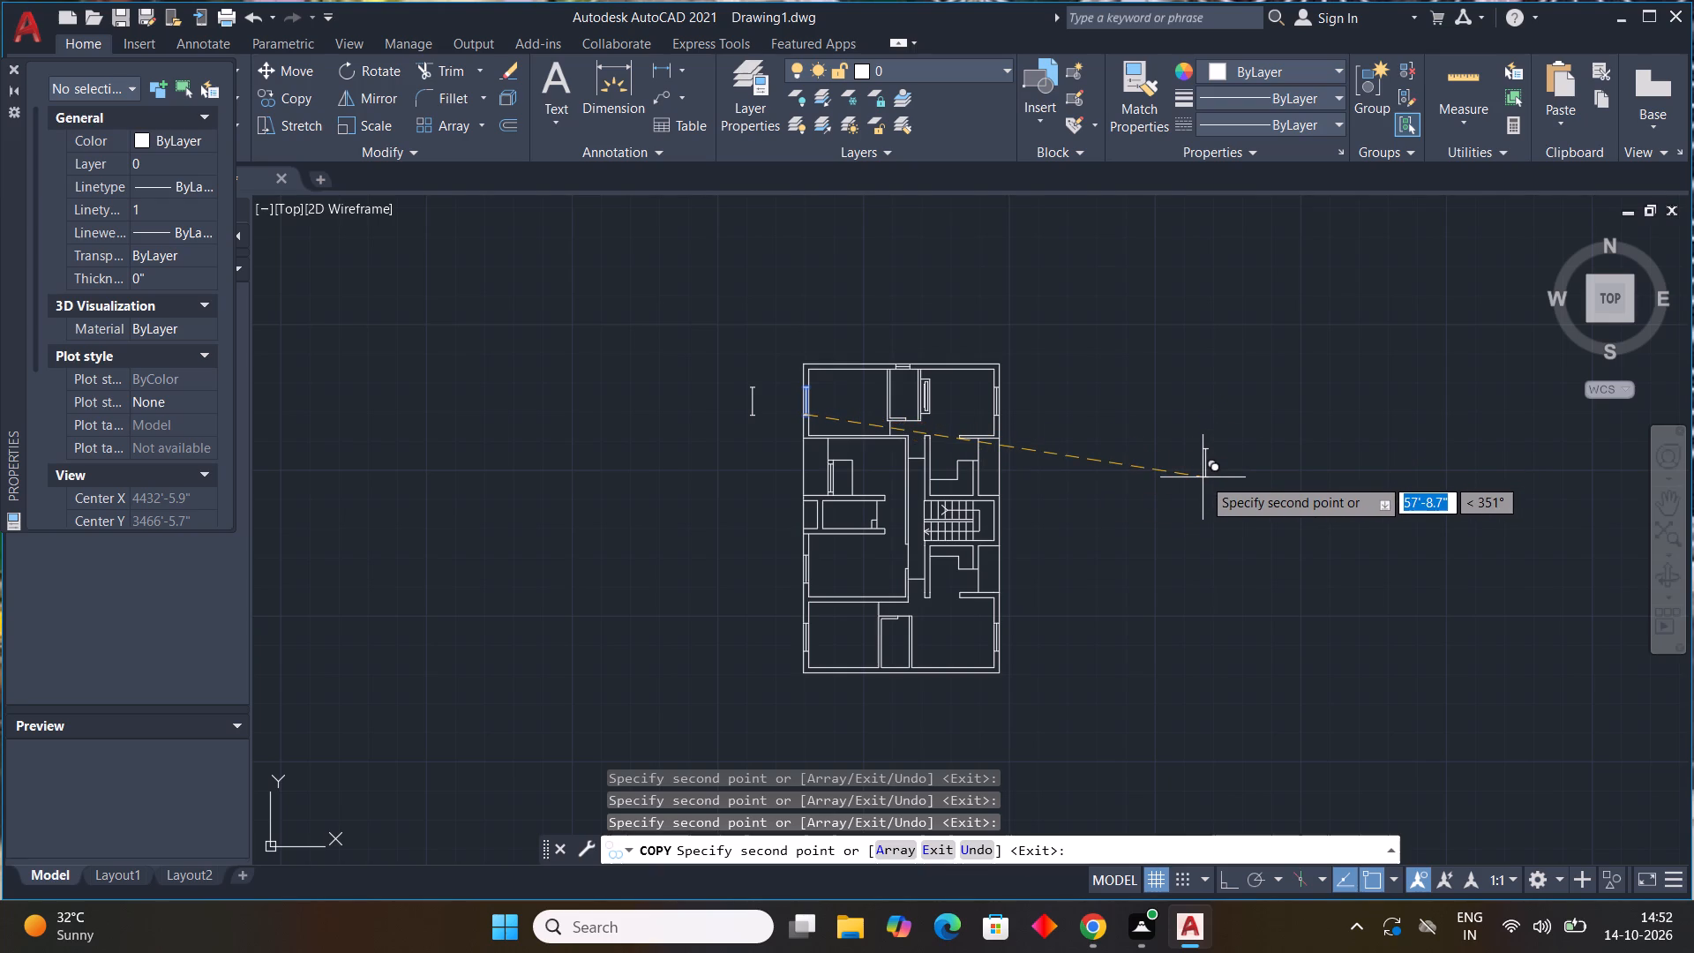
{"action": "key", "text": "Escape"}
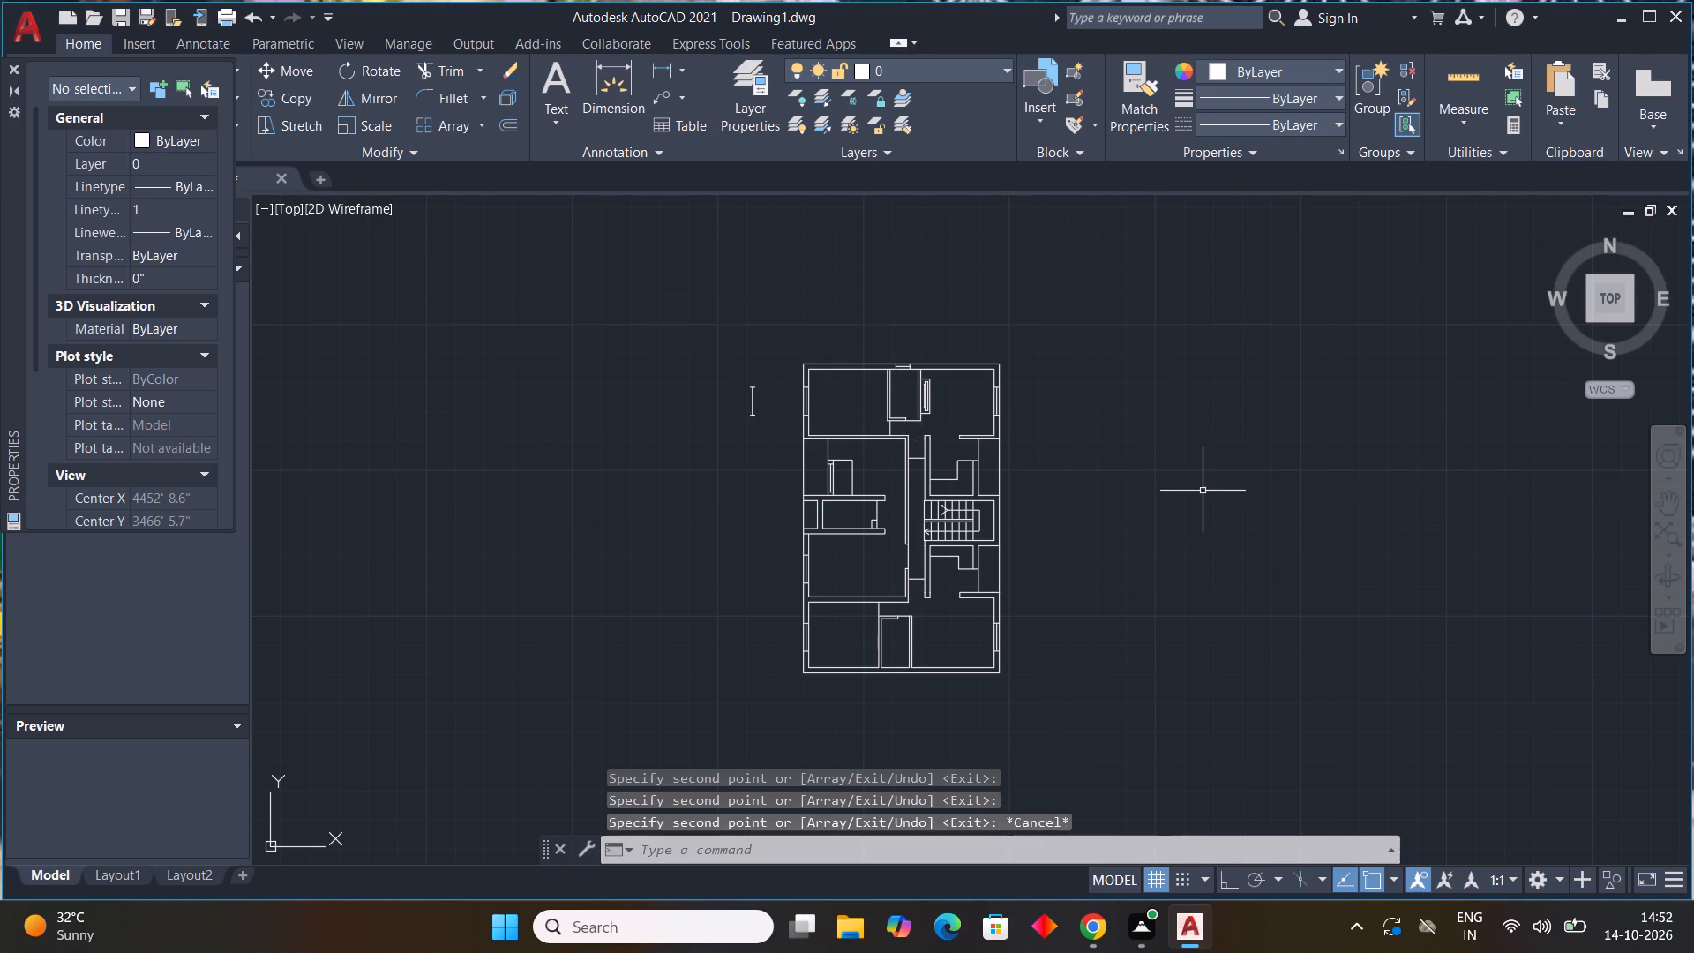
{"action": "key", "text": "Escape"}
{"action": "key", "text": "Escape"}
Draw a three-sided outline about 9" deep and 4'-11" long against the narrow bottom room's wall, inside the bottom-right room.
{"action": "scroll", "coordinate": [916, 725], "scroll_direction": "up", "scroll_amount": 2}
{"action": "type", "text": "l"}
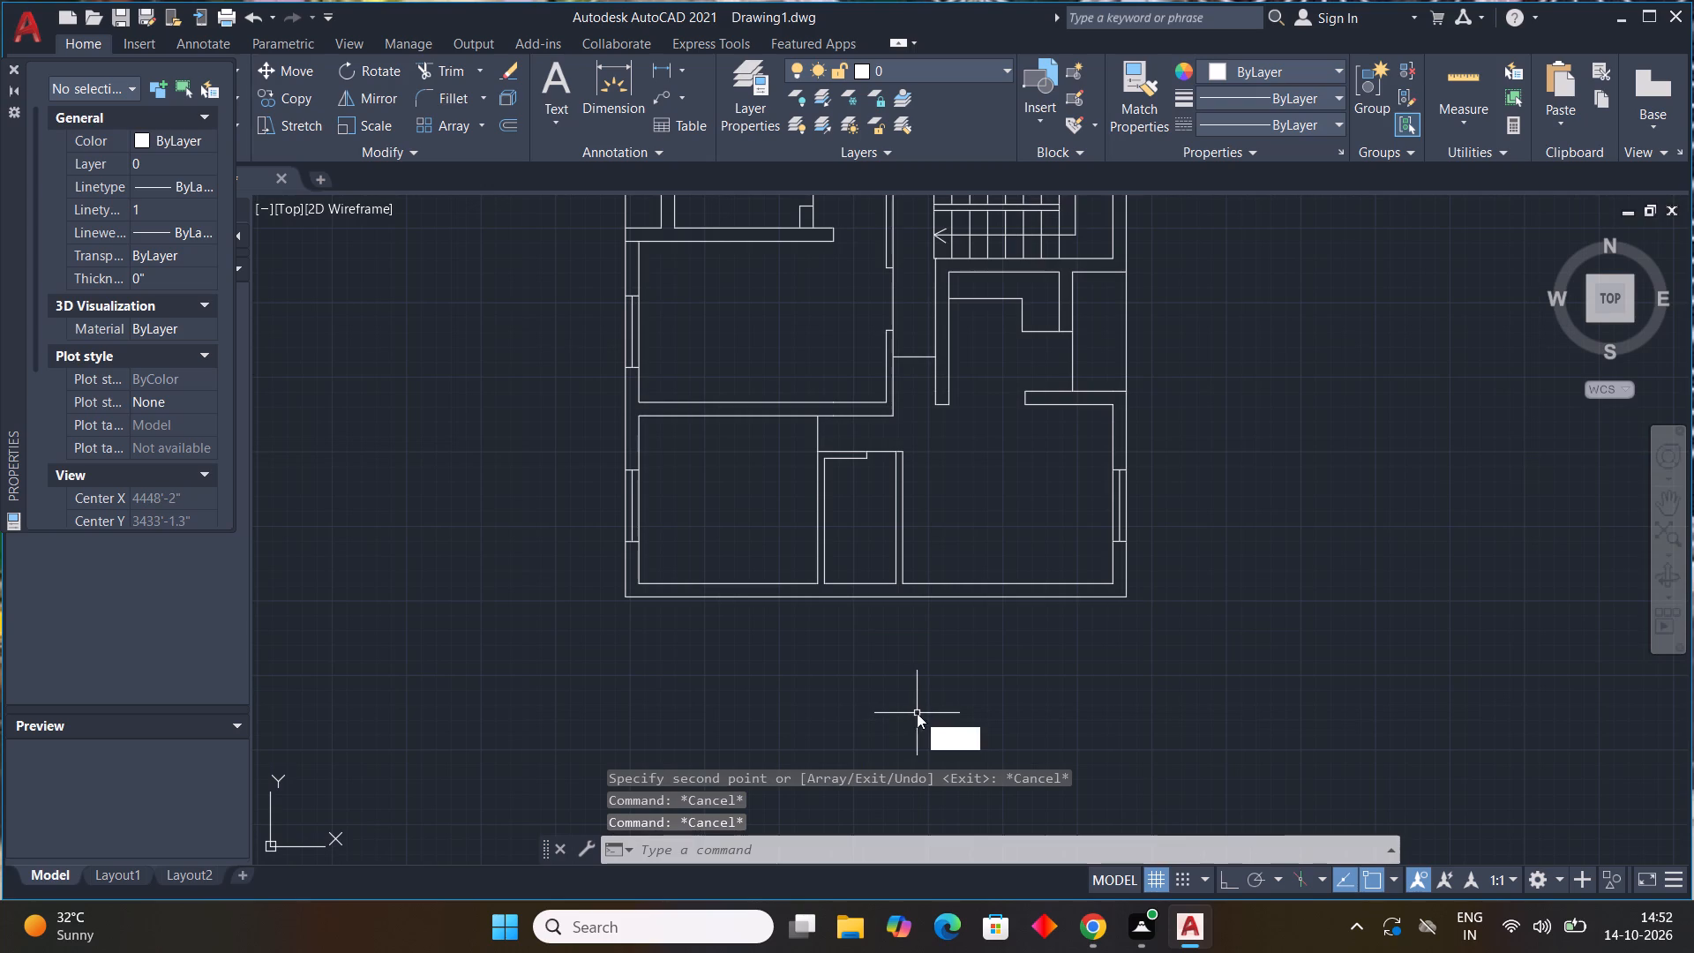
{"action": "key", "text": "space"}
{"action": "scroll", "coordinate": [963, 476], "scroll_direction": "up", "scroll_amount": 4}
{"action": "middle_click_drag", "start_coordinate": [958, 487], "coordinate": [1097, 329]}
{"action": "scroll", "coordinate": [827, 321], "scroll_direction": "down", "scroll_amount": 3}
{"action": "scroll", "coordinate": [809, 332], "scroll_direction": "up", "scroll_amount": 2}
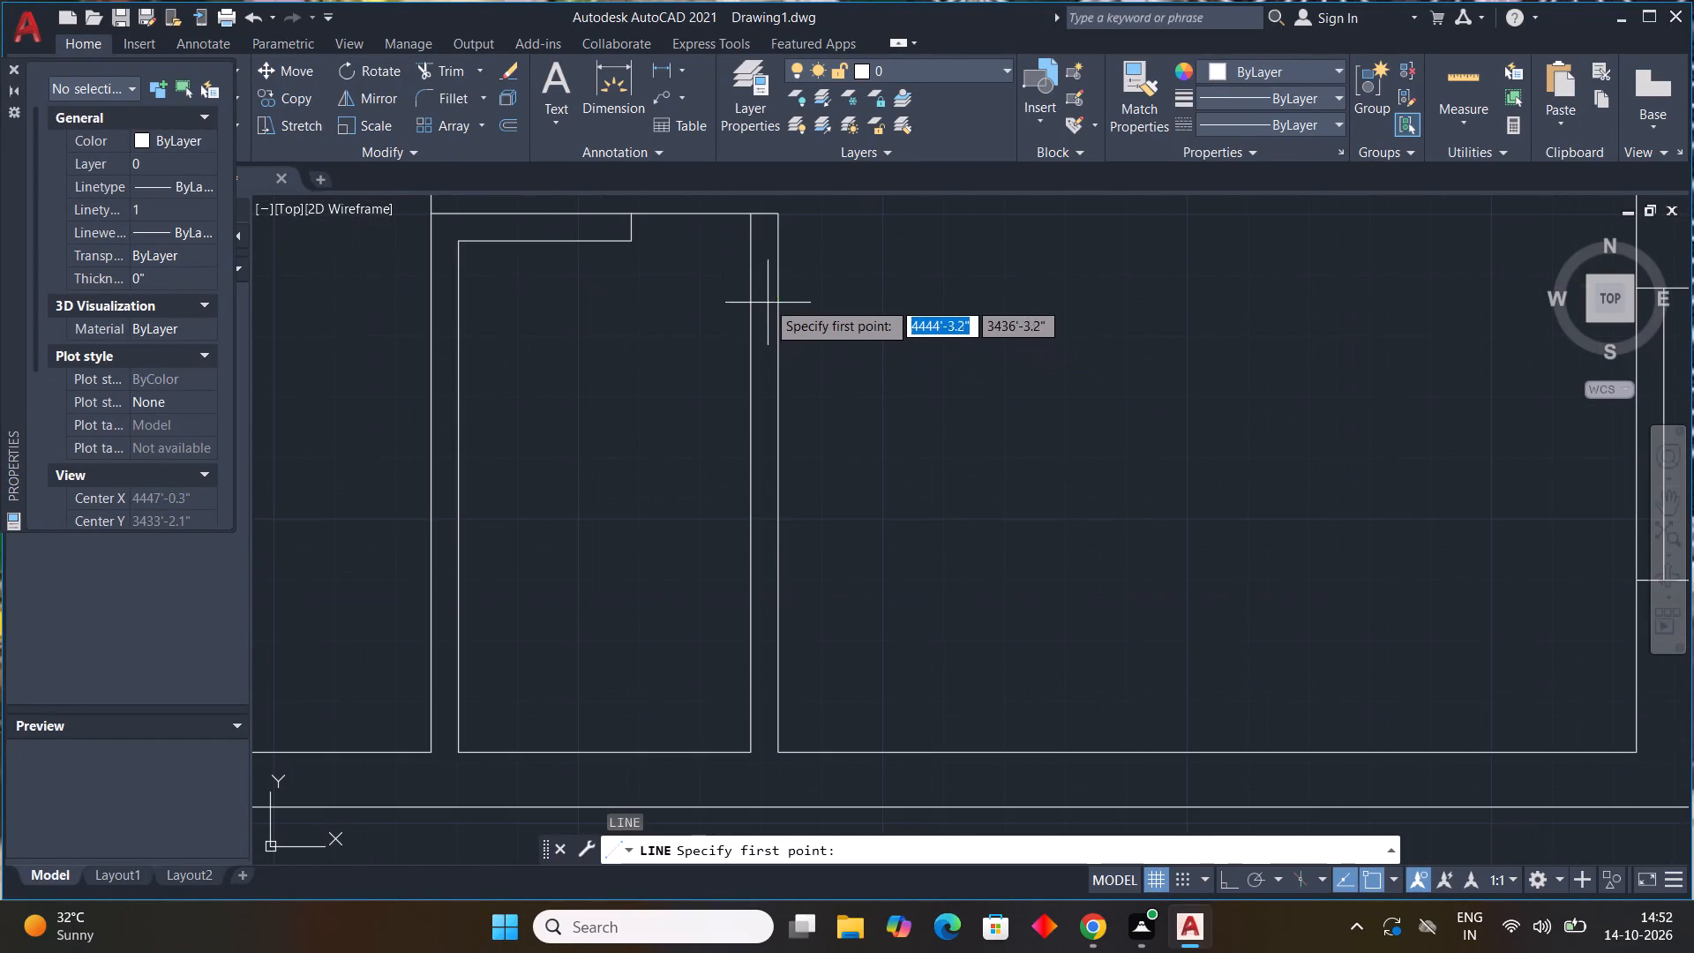
{"action": "left_click", "coordinate": [781, 268]}
{"action": "left_click", "coordinate": [850, 271]}
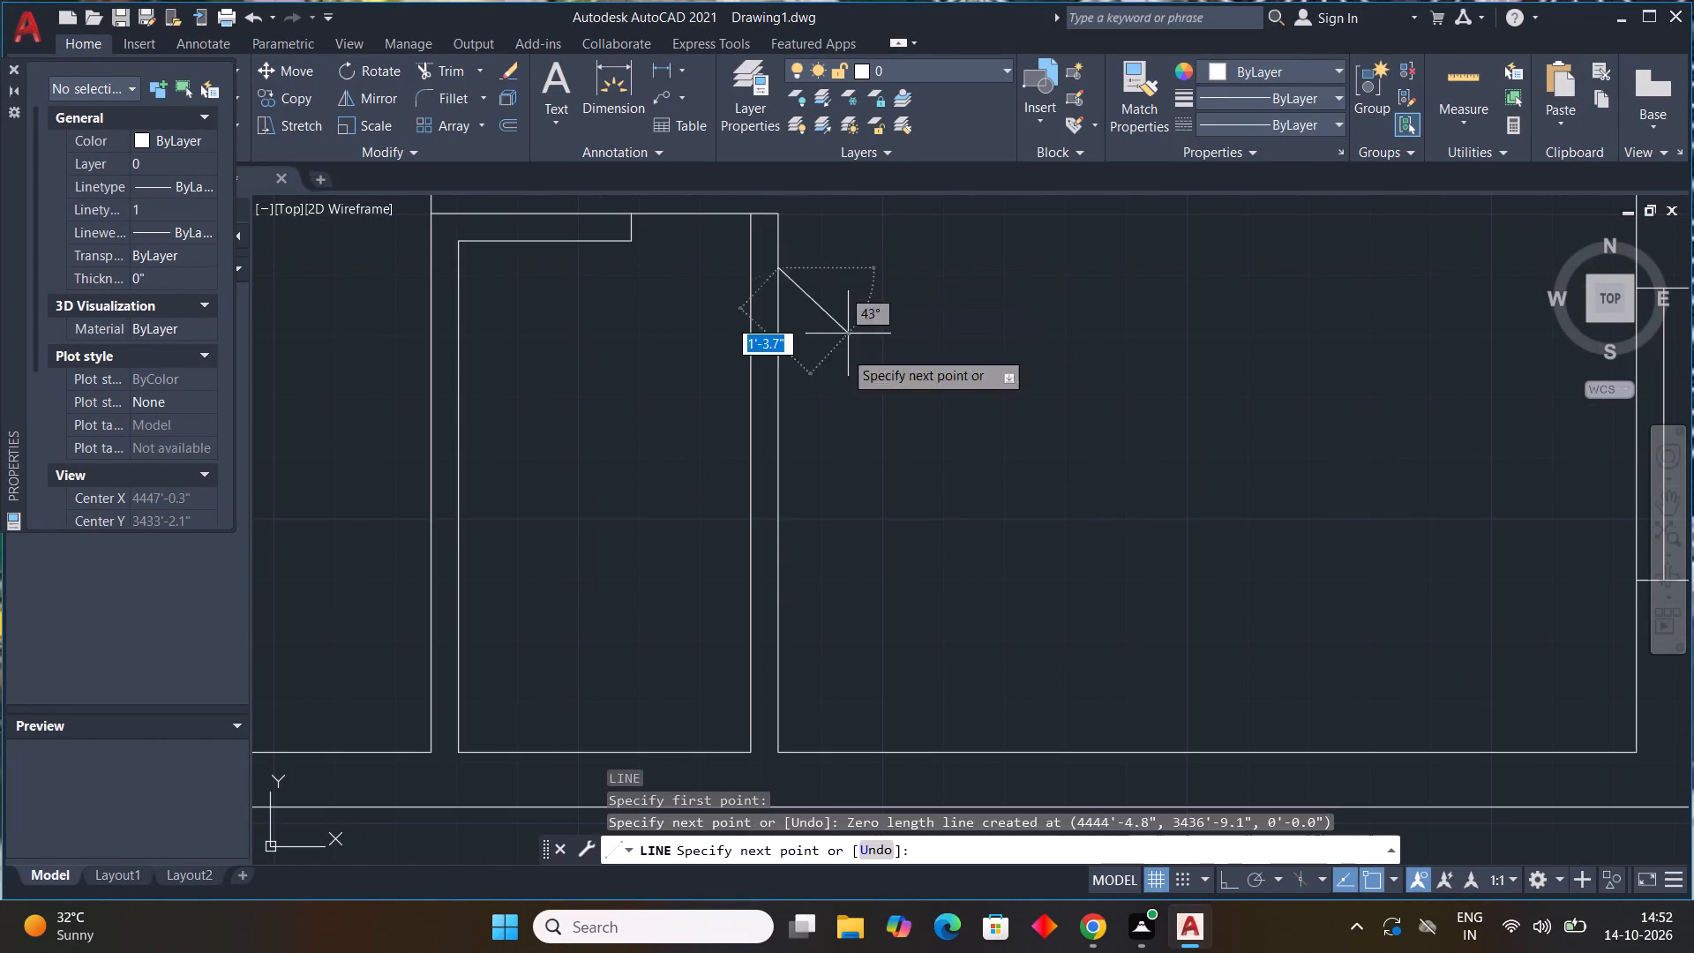
{"action": "key", "text": "F8"}
{"action": "left_click", "coordinate": [865, 277]}
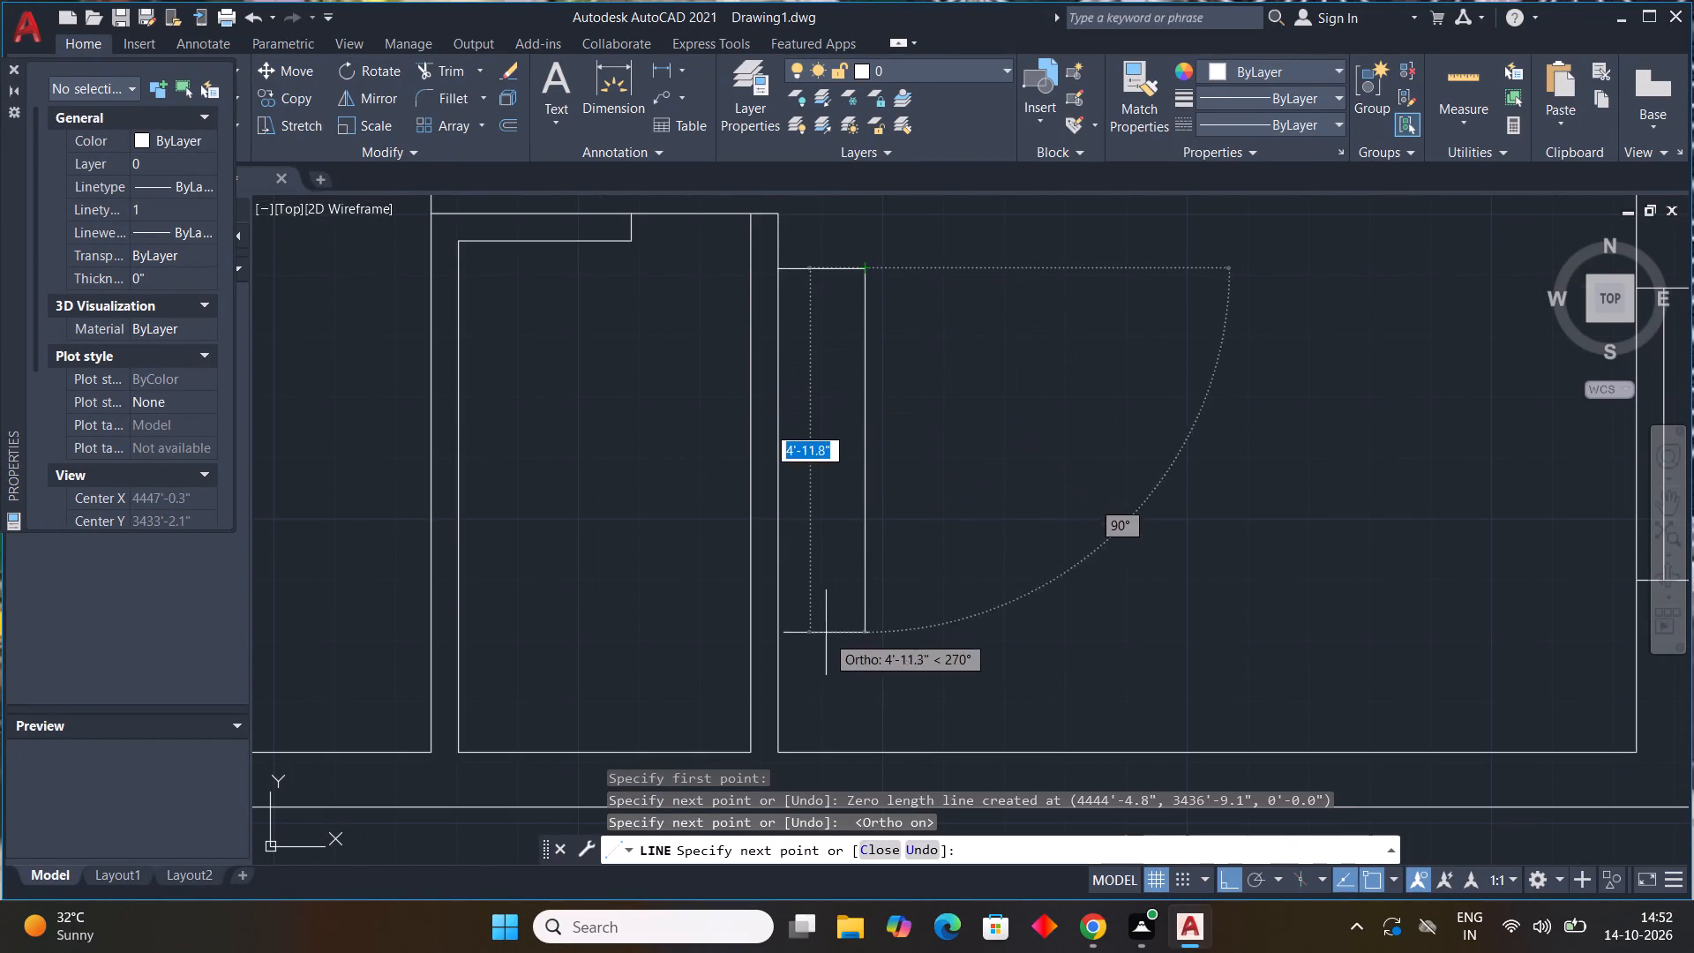
{"action": "key", "text": "ctrl+z"}
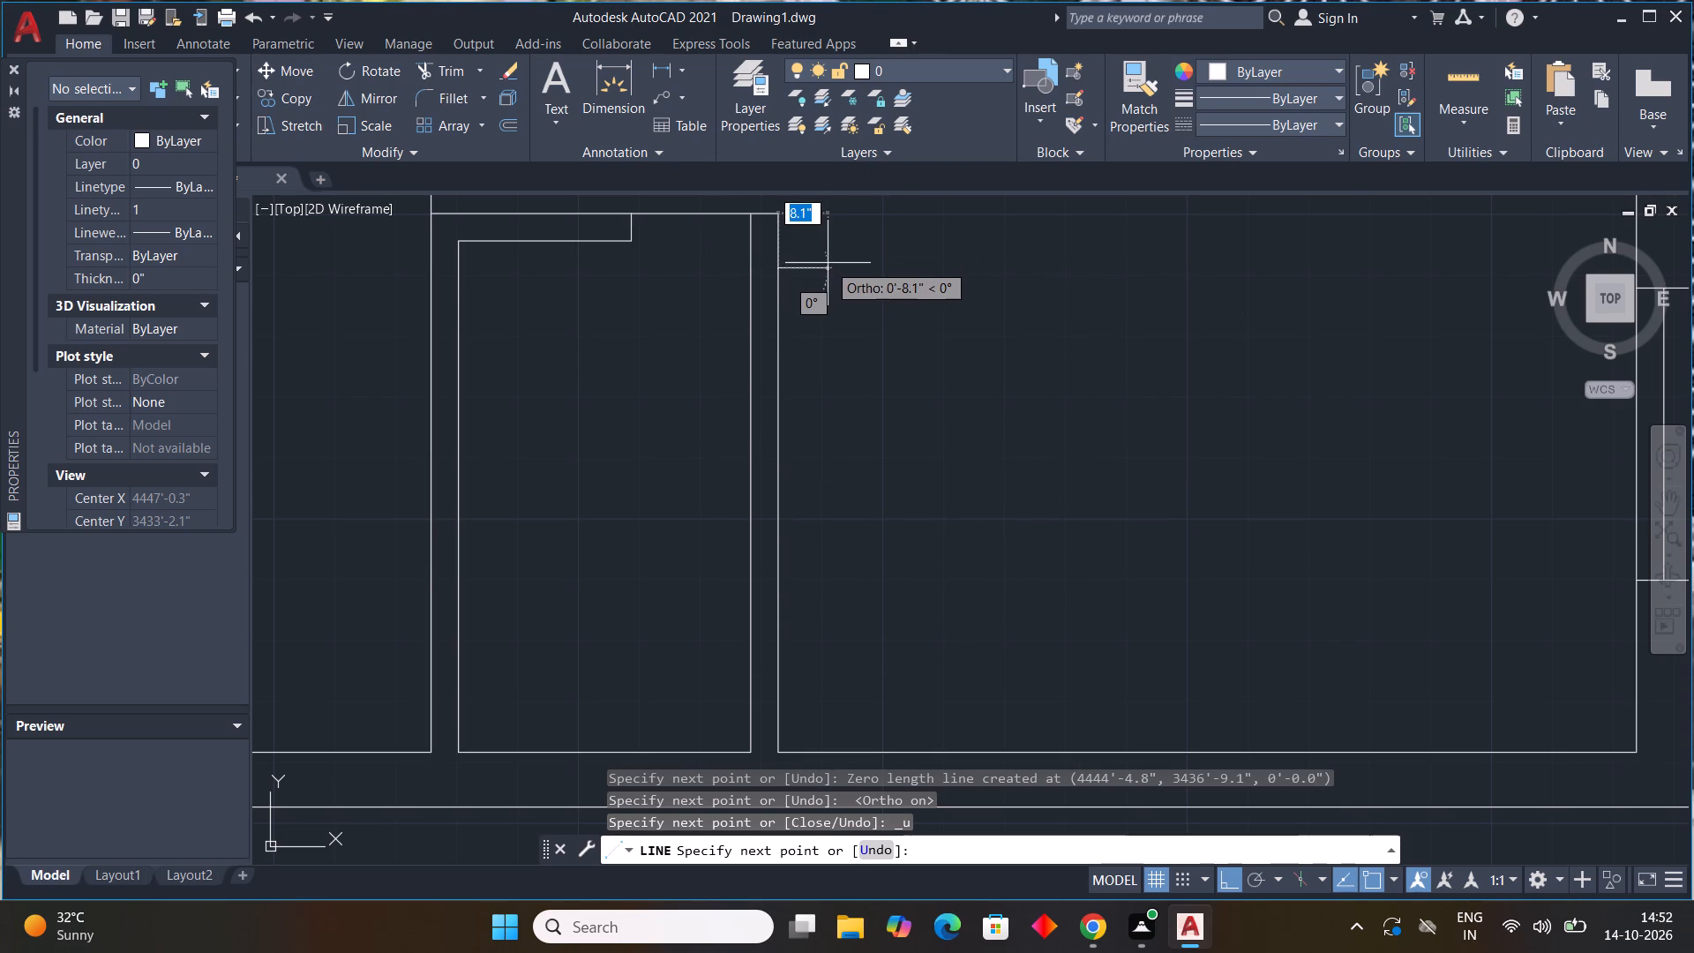
{"action": "left_click", "coordinate": [832, 268]}
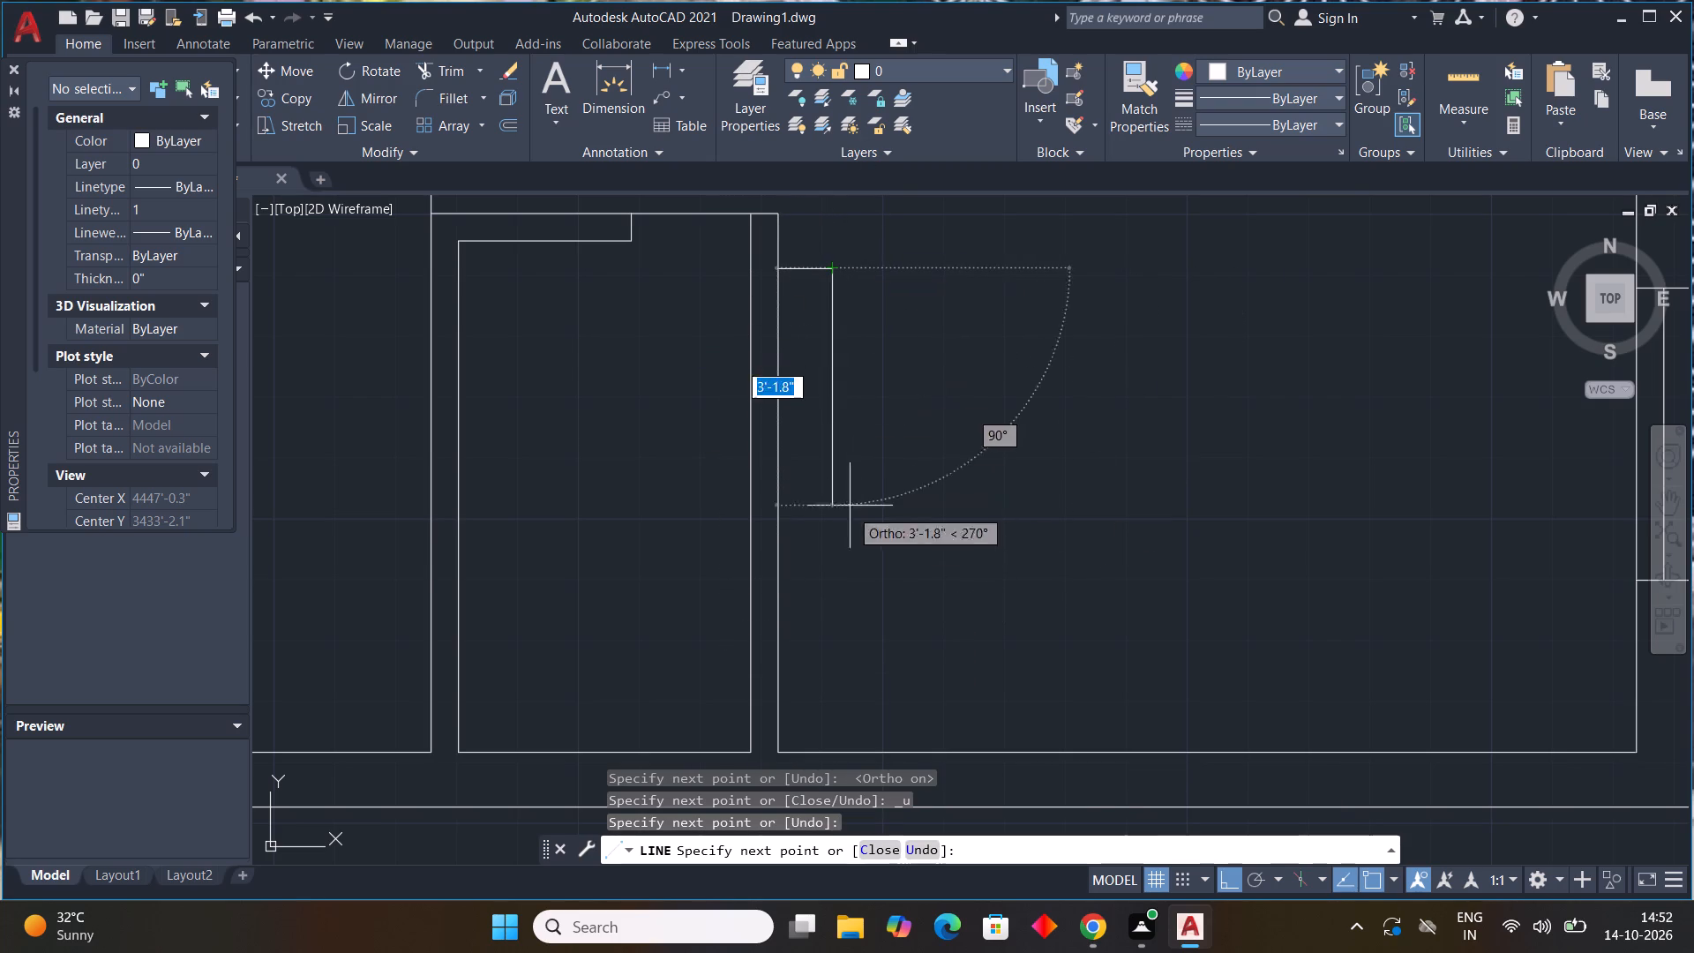
{"action": "left_click", "coordinate": [848, 627]}
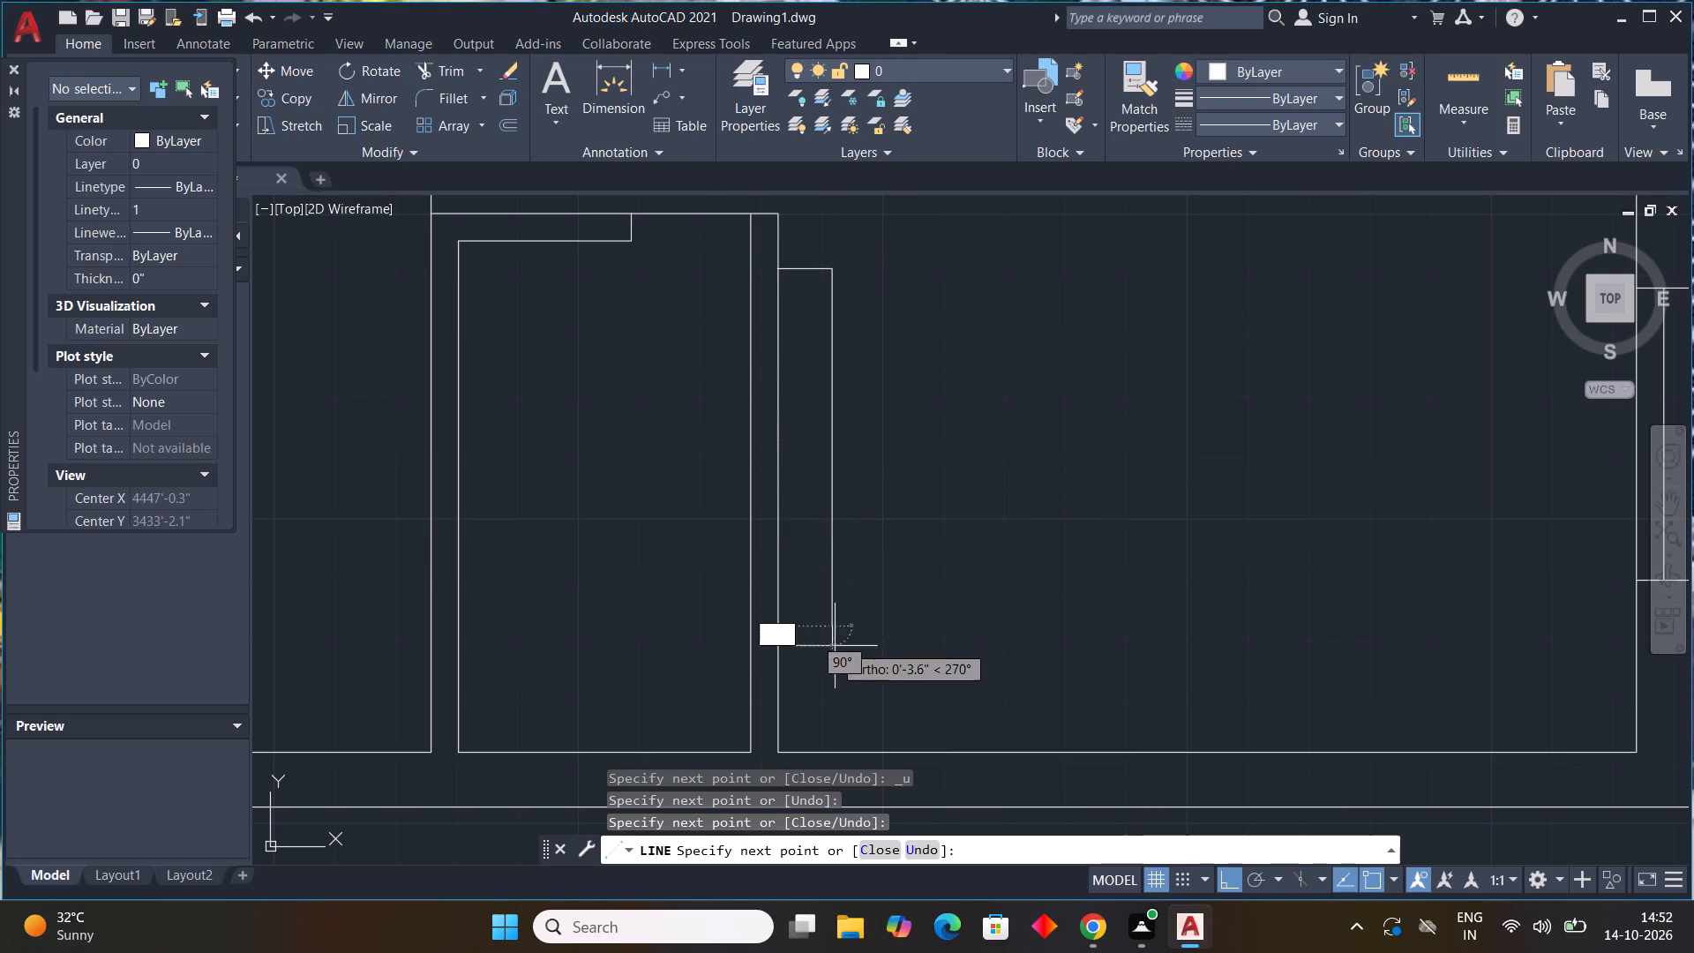
{"action": "left_click", "coordinate": [780, 634]}
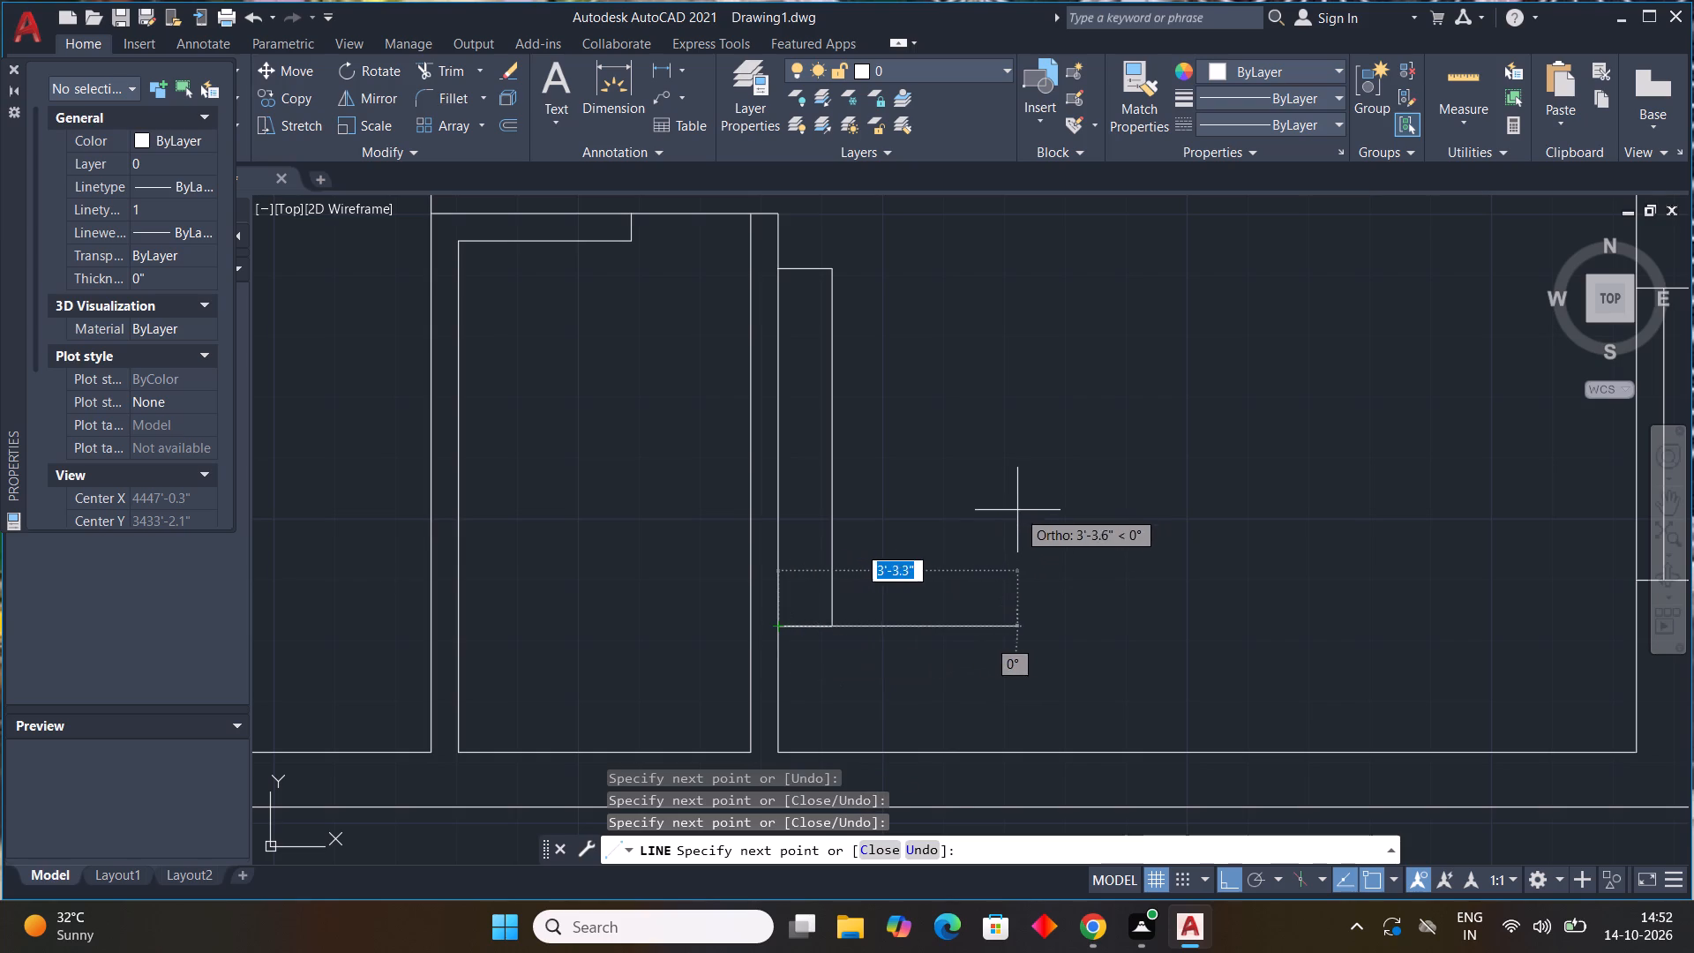
{"action": "key", "text": "Escape"}
Draw a tall narrow rectangle about 1.4" wide and 4'-5" long inside the new outline in the bottom-right room.
{"action": "key", "text": "r"}
{"action": "key", "text": "e"}
{"action": "key", "text": "c"}
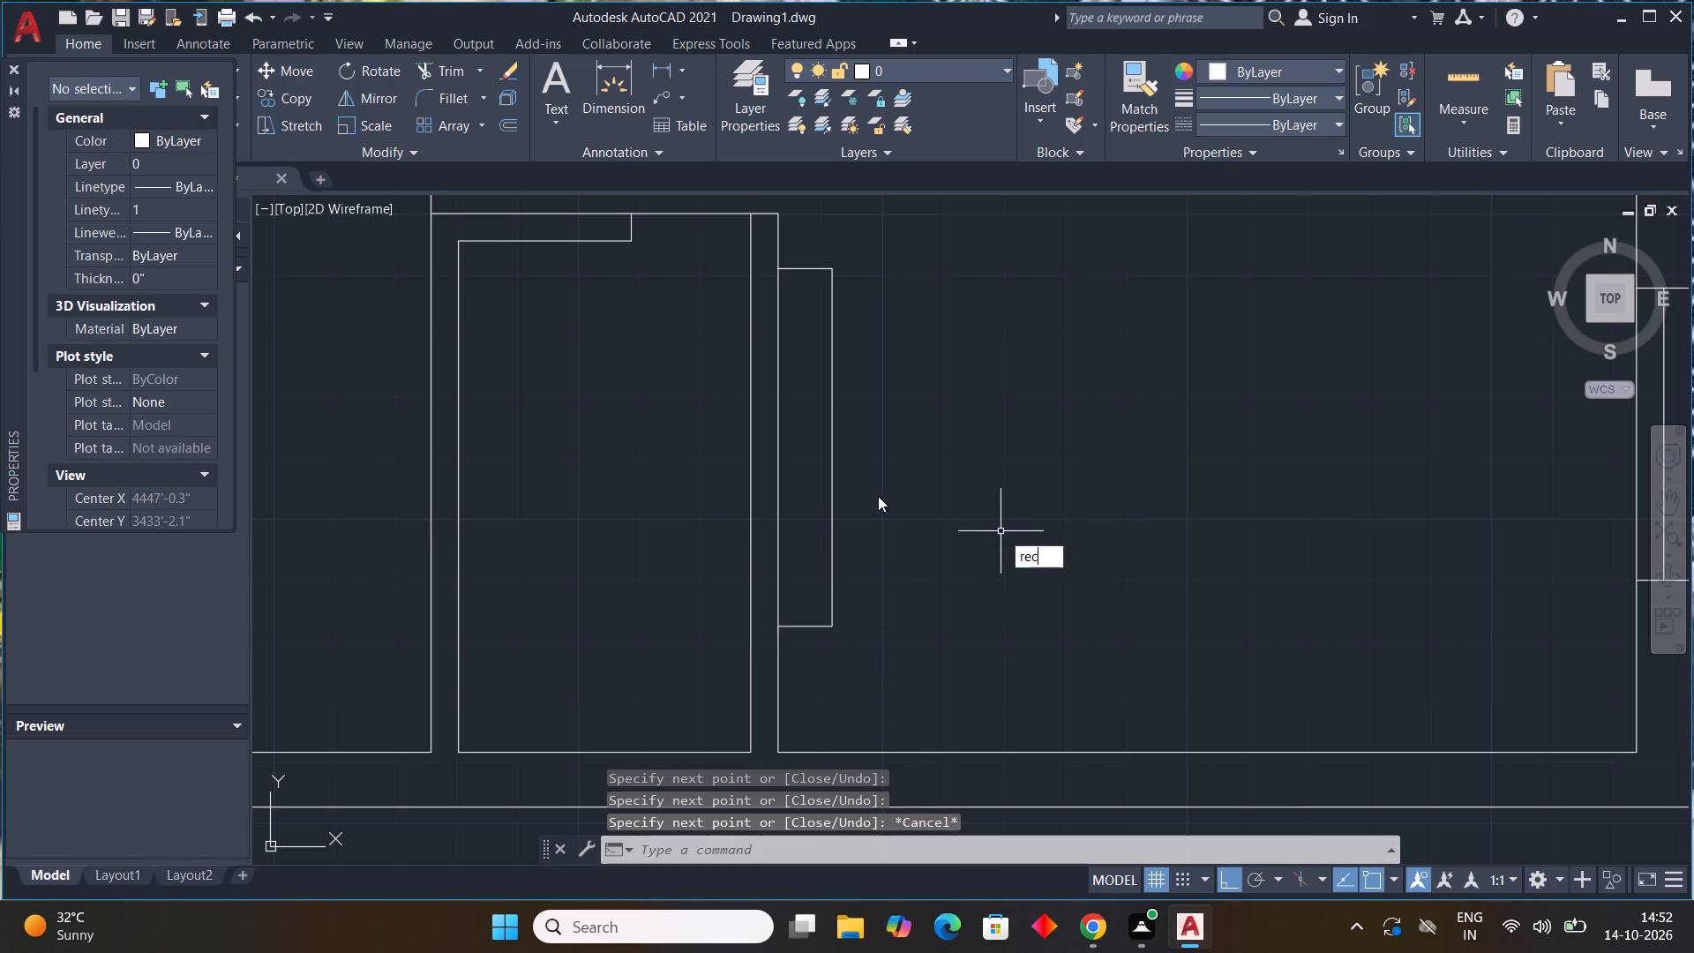
{"action": "key", "text": "space"}
{"action": "scroll", "coordinate": [751, 220], "scroll_direction": "up", "scroll_amount": 2}
{"action": "middle_click_drag", "start_coordinate": [871, 383], "coordinate": [839, 312]}
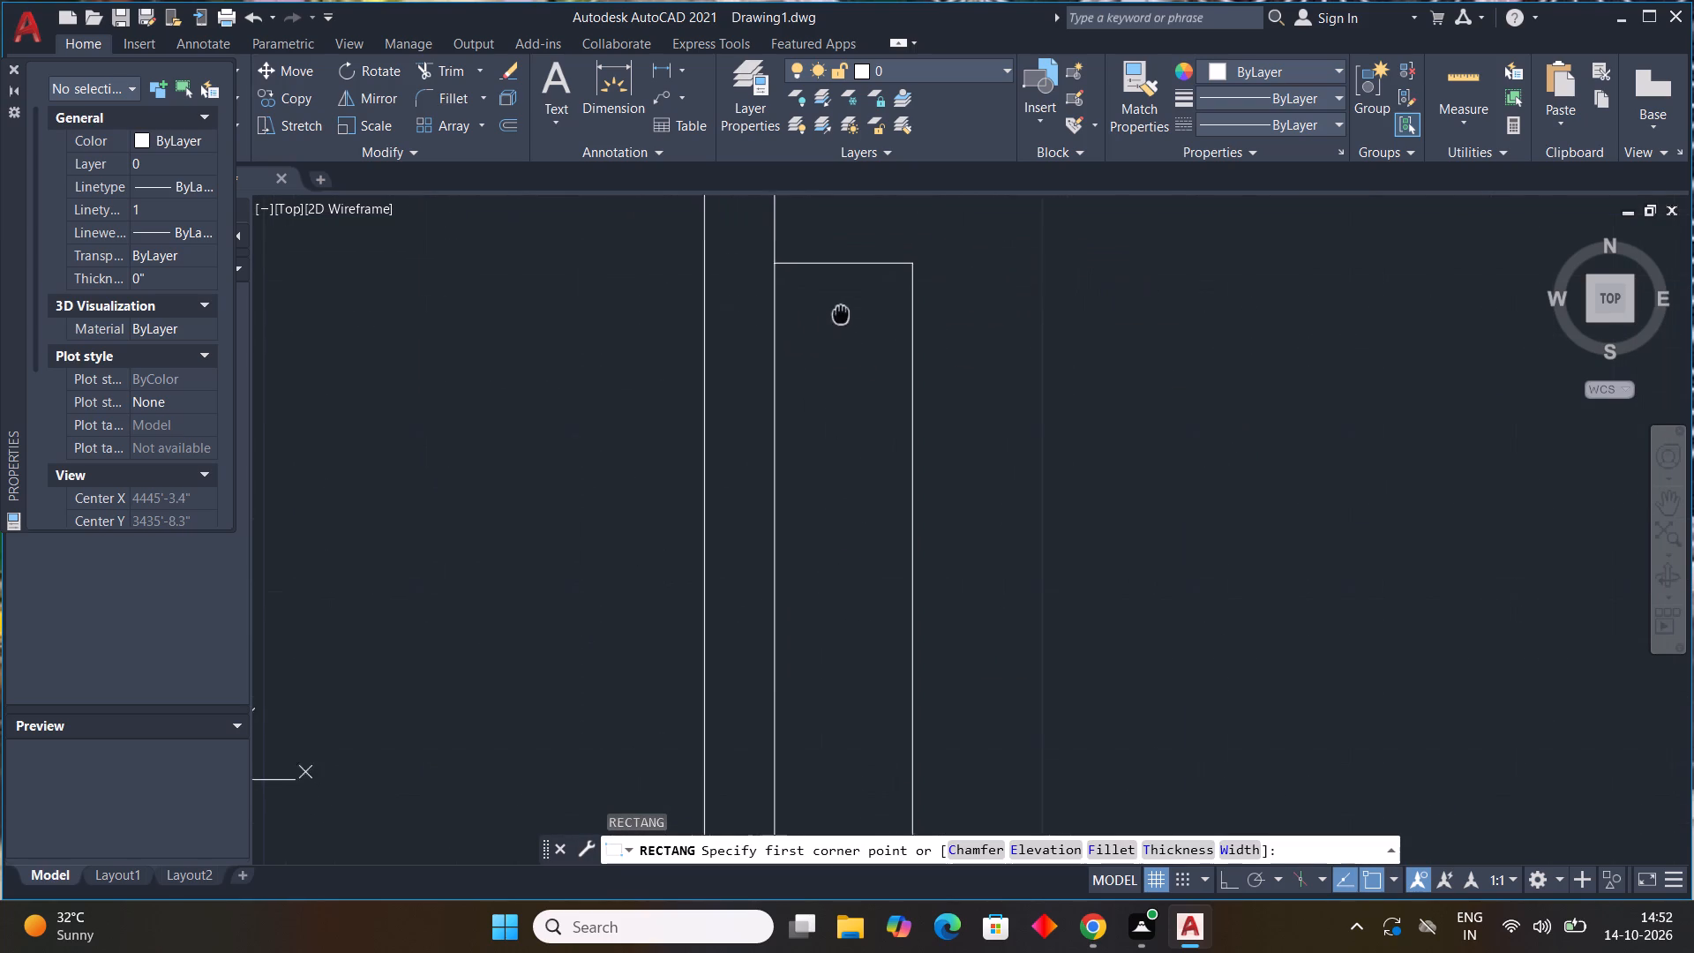
{"action": "middle_click_drag", "start_coordinate": [839, 312], "coordinate": [833, 295]}
{"action": "left_click", "coordinate": [827, 291]}
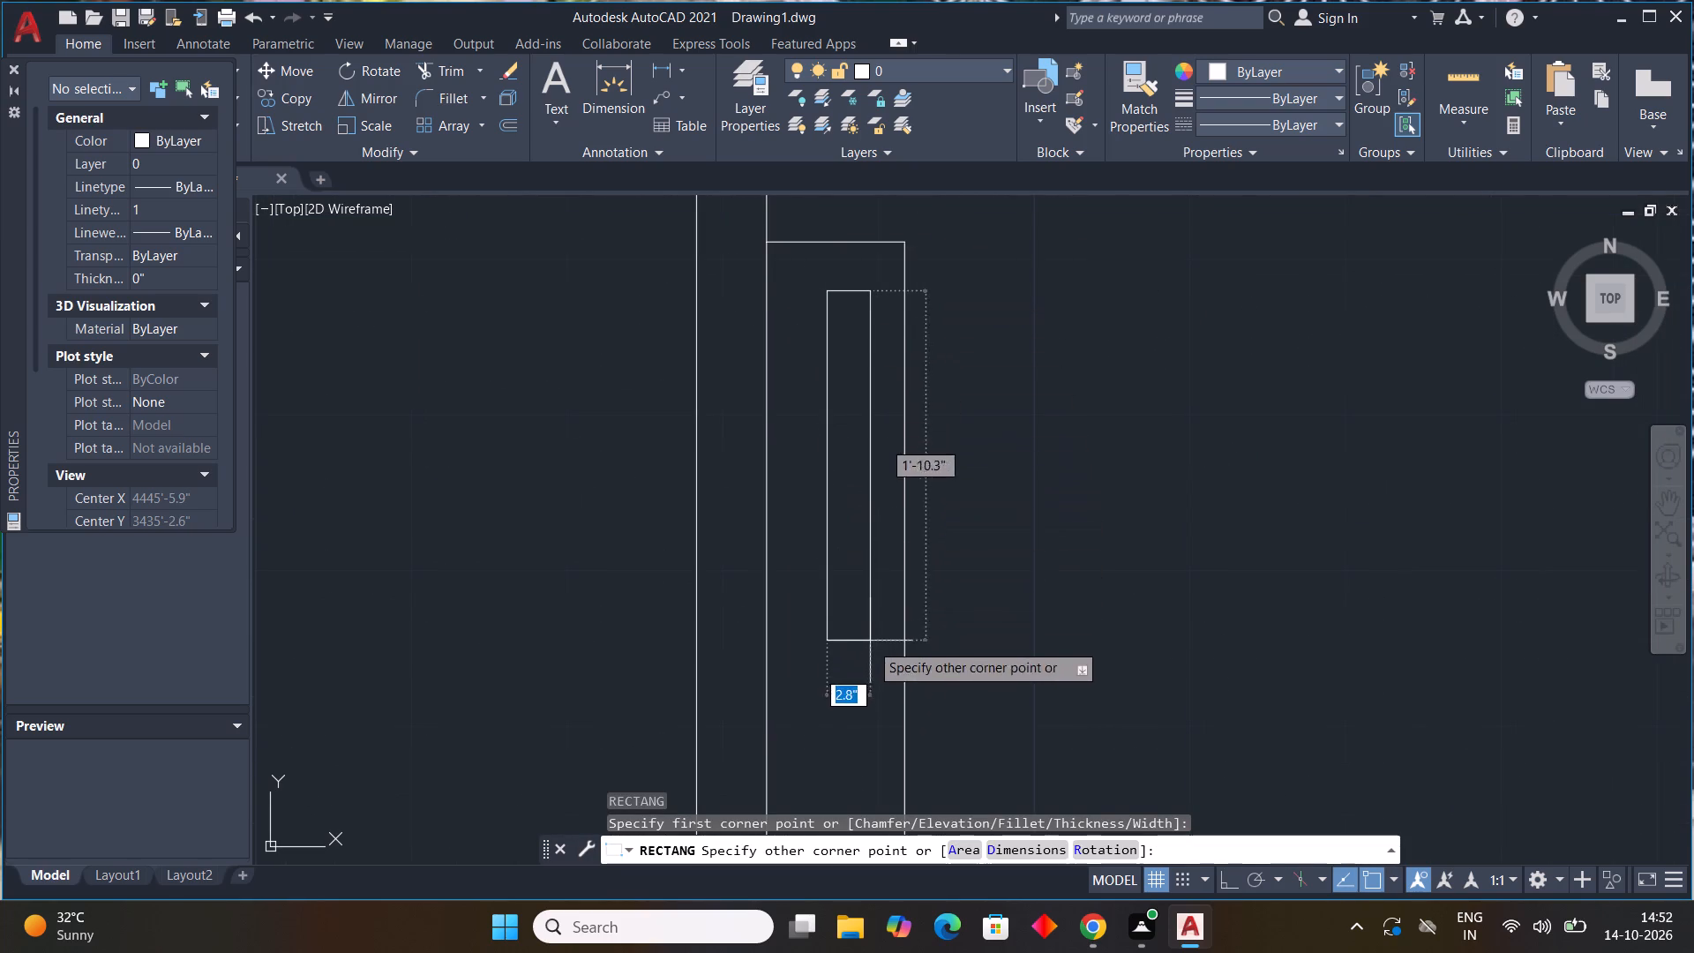
{"action": "middle_click_drag", "start_coordinate": [861, 714], "coordinate": [823, 418]}
{"action": "scroll", "coordinate": [825, 753], "scroll_direction": "down", "scroll_amount": 1}
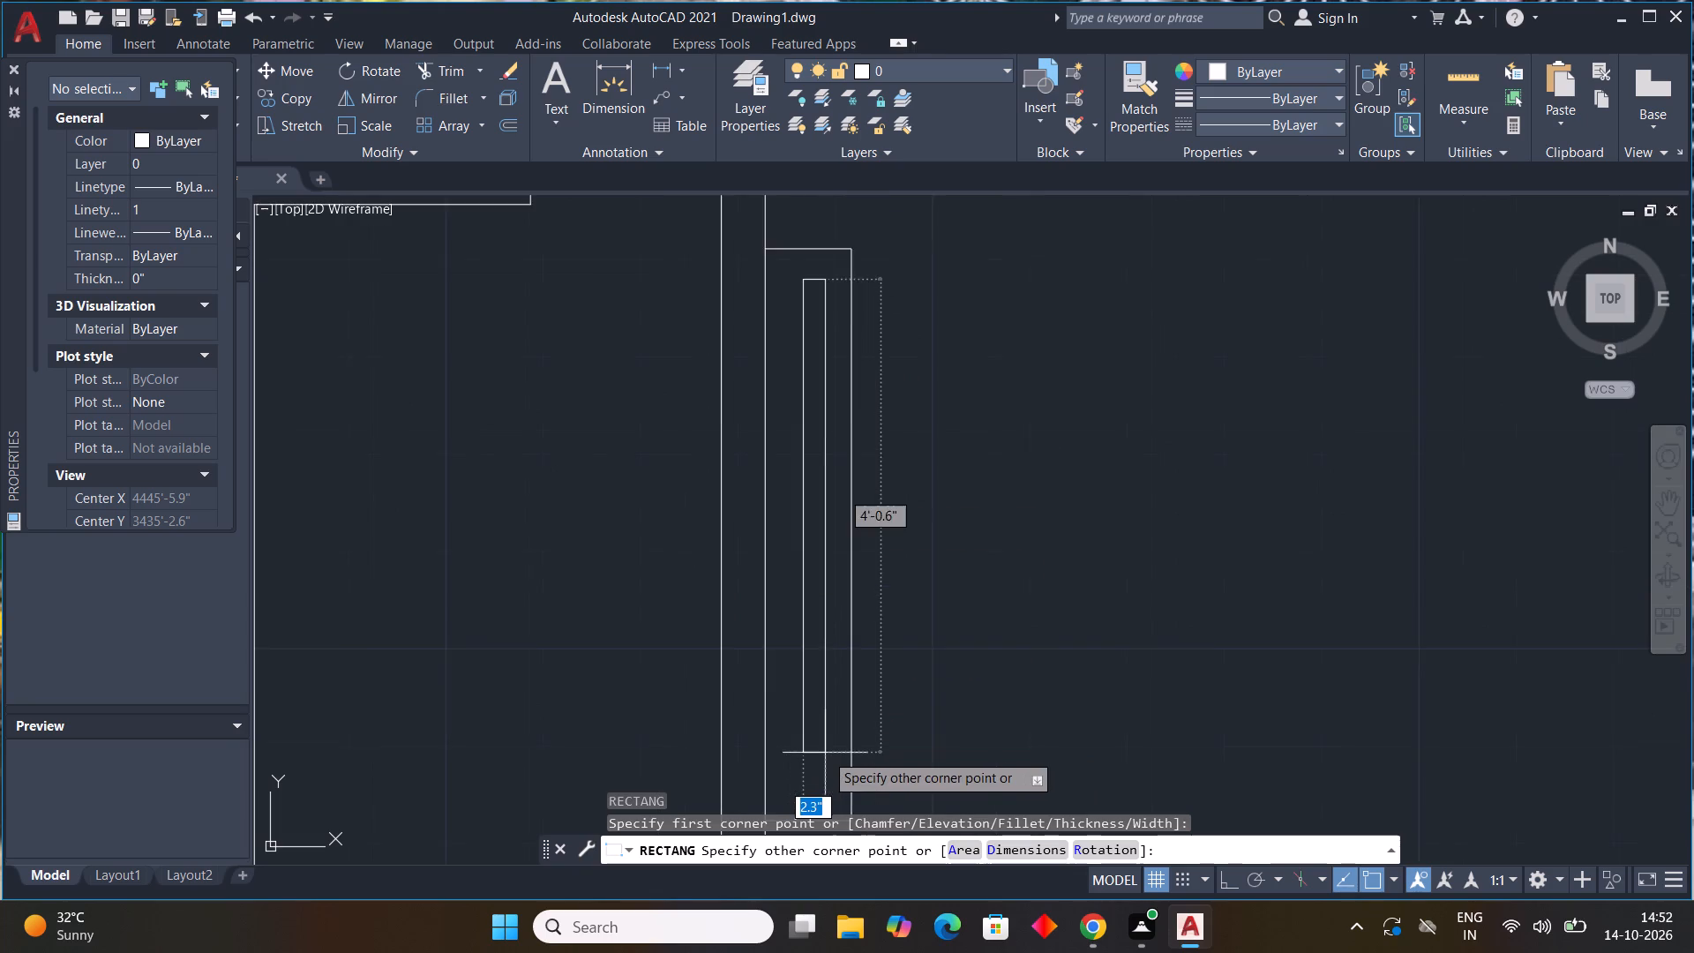
{"action": "scroll", "coordinate": [825, 753], "scroll_direction": "down", "scroll_amount": 1}
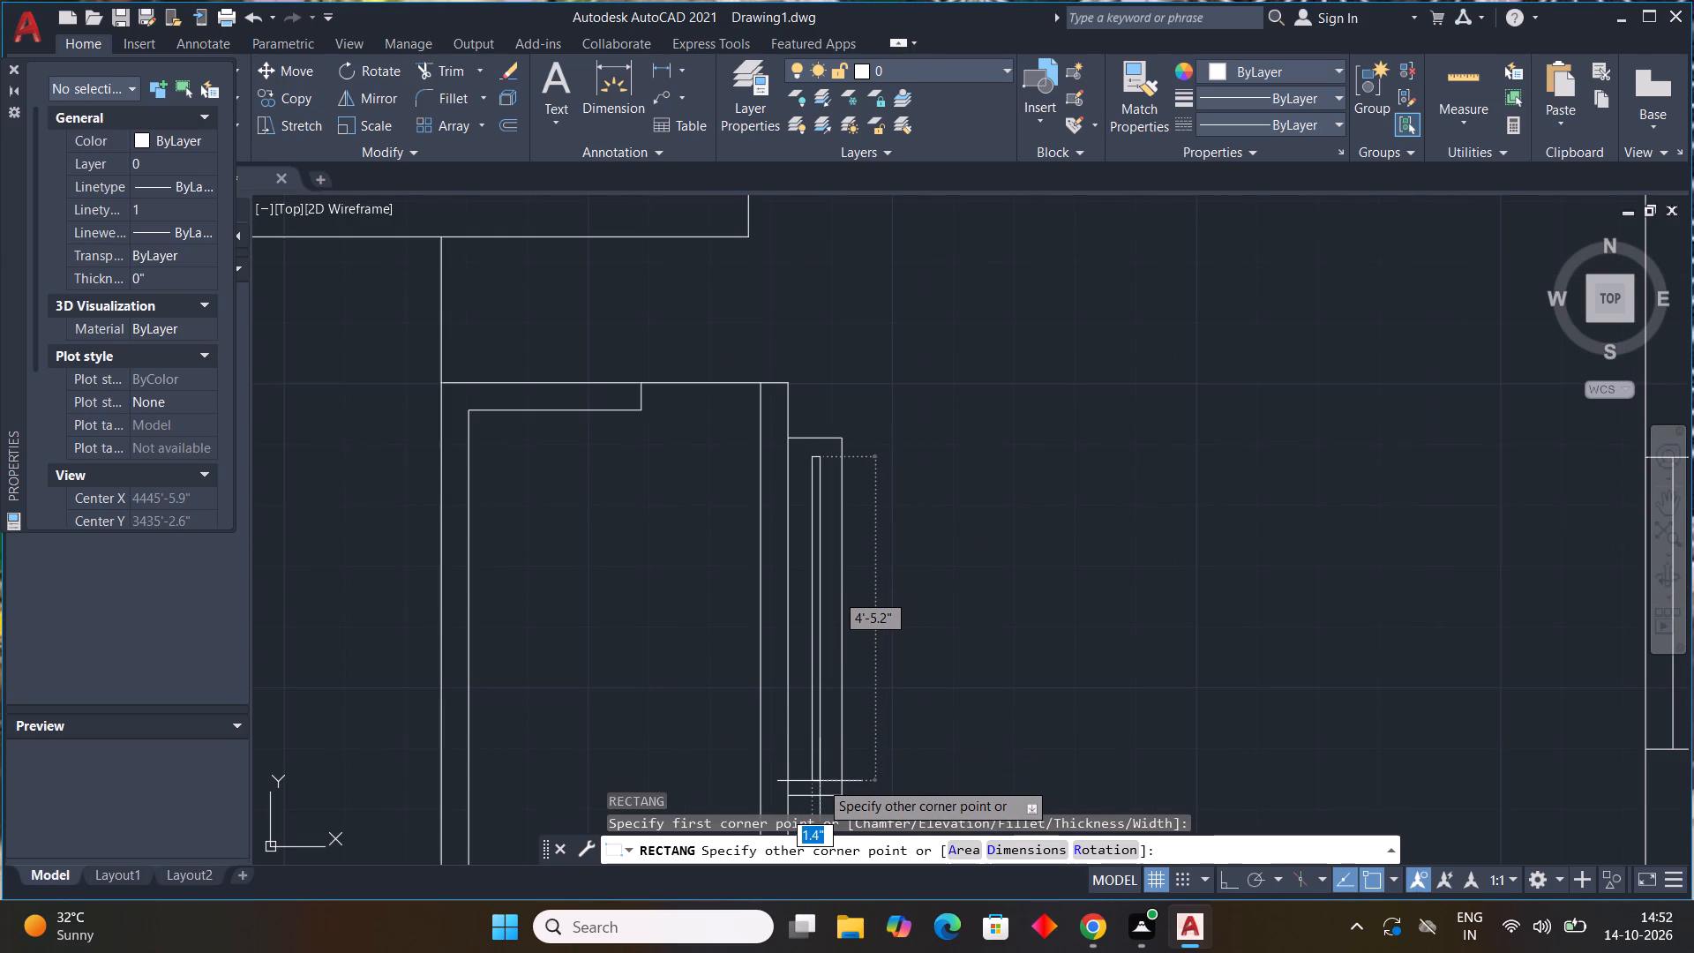
{"action": "left_click", "coordinate": [820, 781]}
{"action": "key", "text": "Escape"}
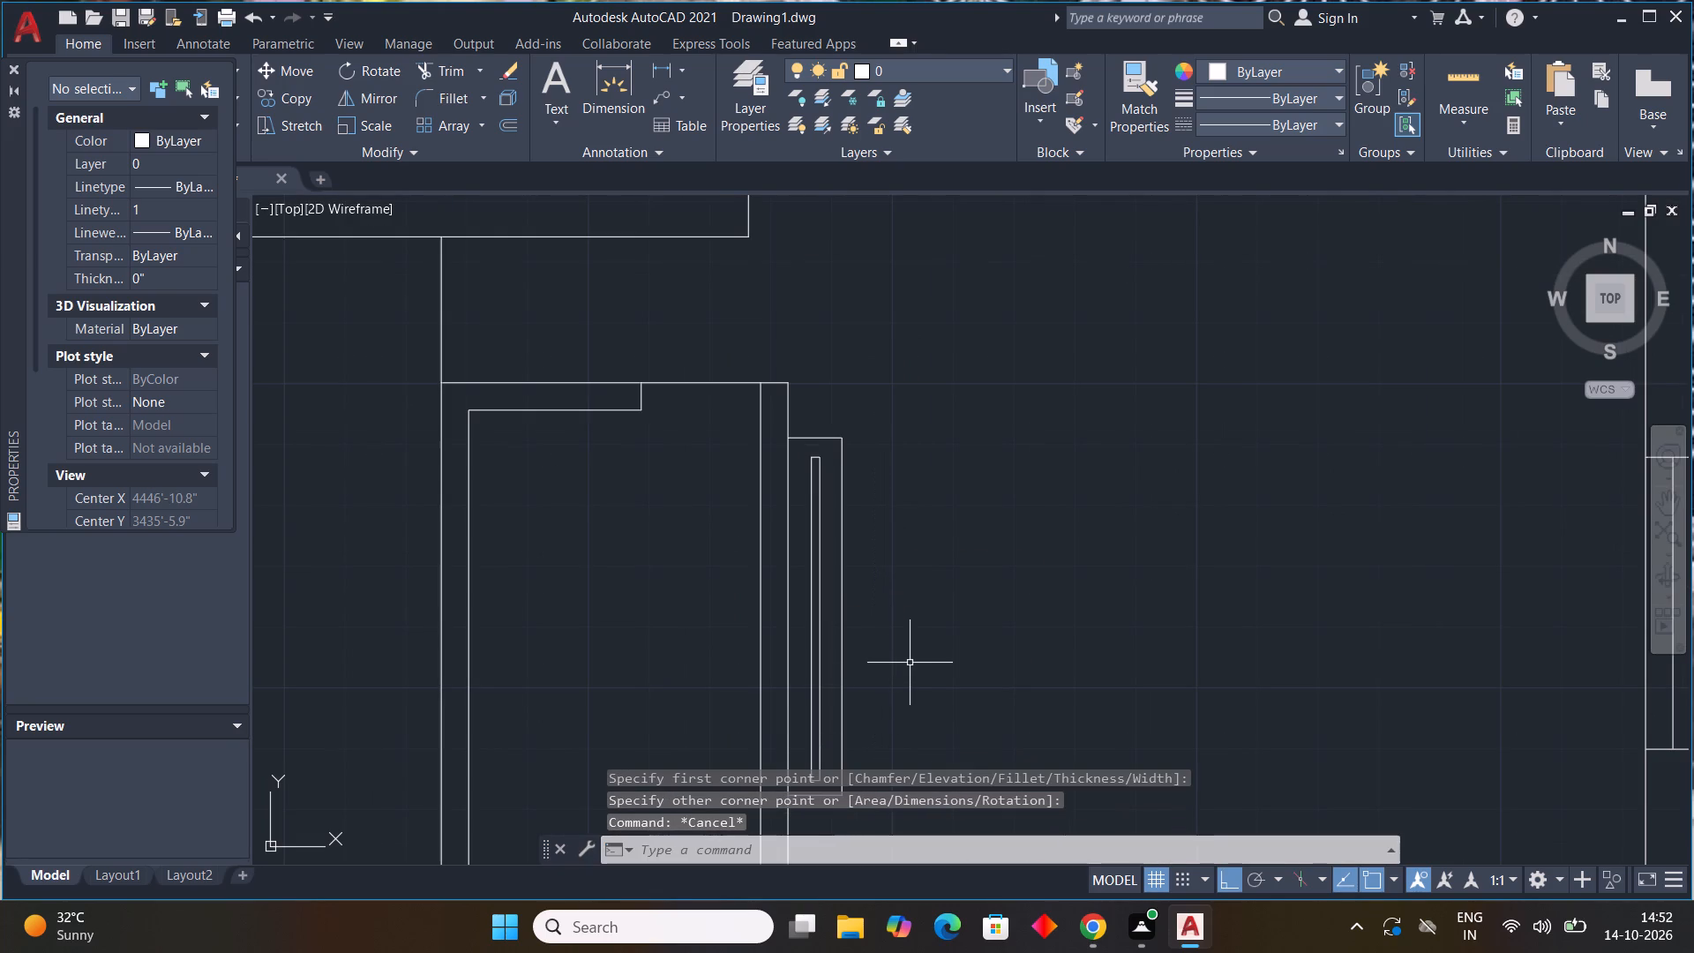
Draw a three-sided line strip about 0.9" deep along the wall-facing side of the tall narrow rectangle in the bottom-right room.
{"action": "type", "text": "l"}
{"action": "key", "text": "space"}
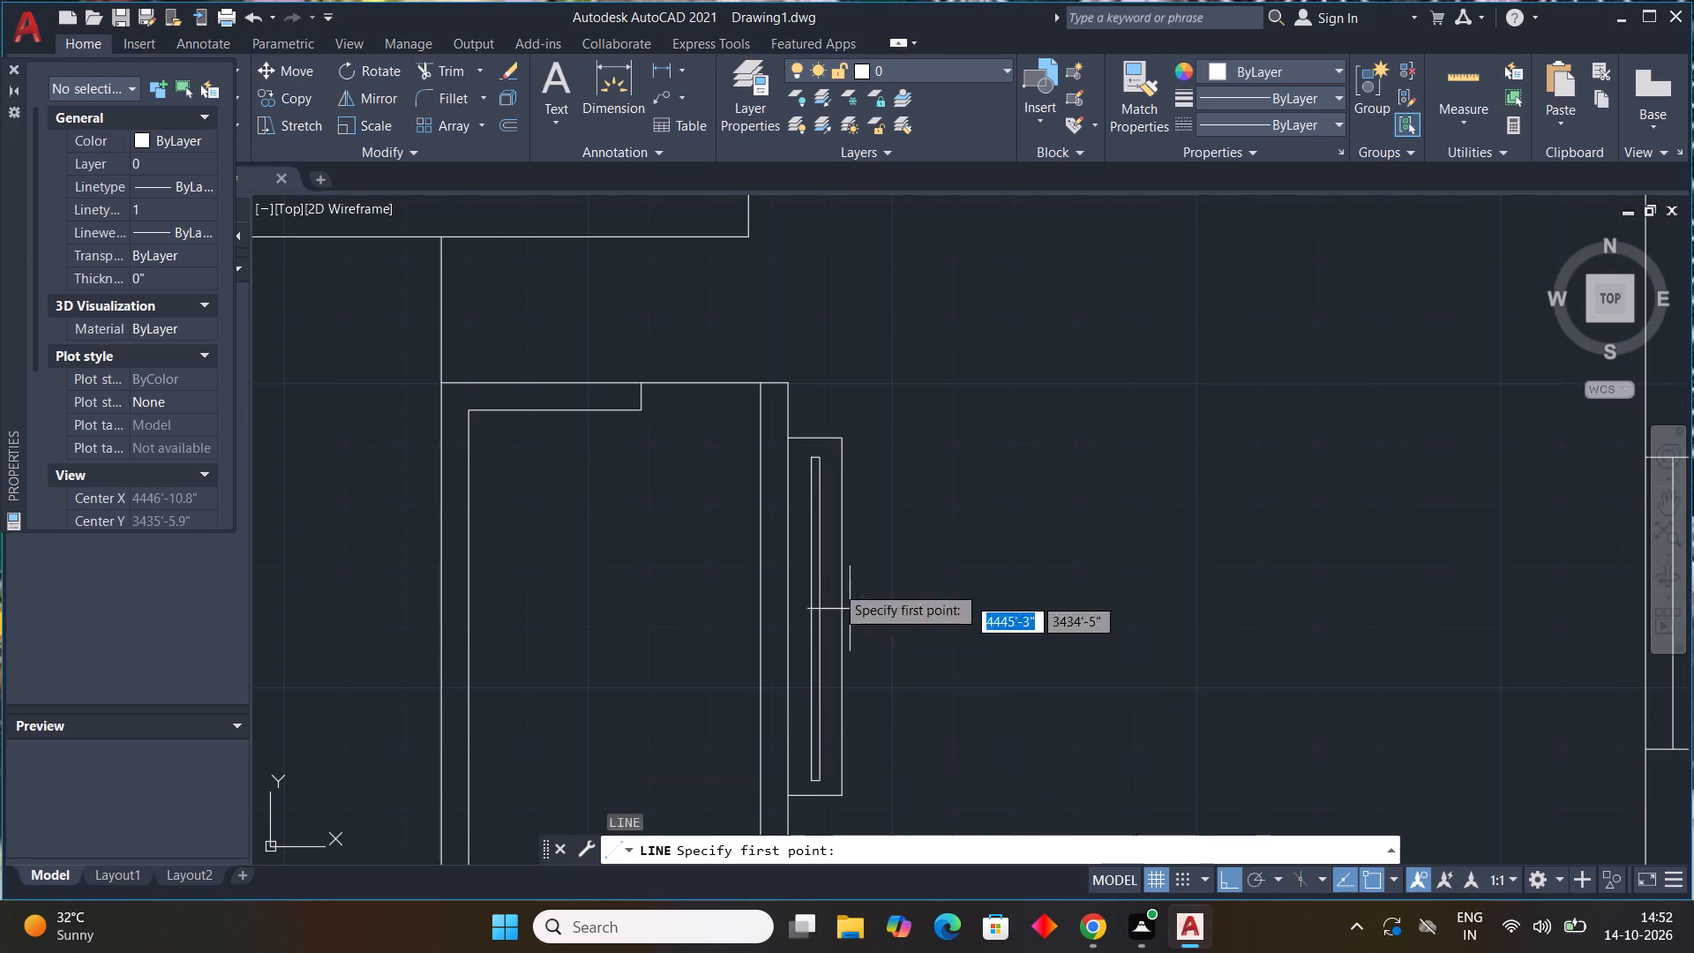
{"action": "scroll", "coordinate": [816, 514], "scroll_direction": "up", "scroll_amount": 2}
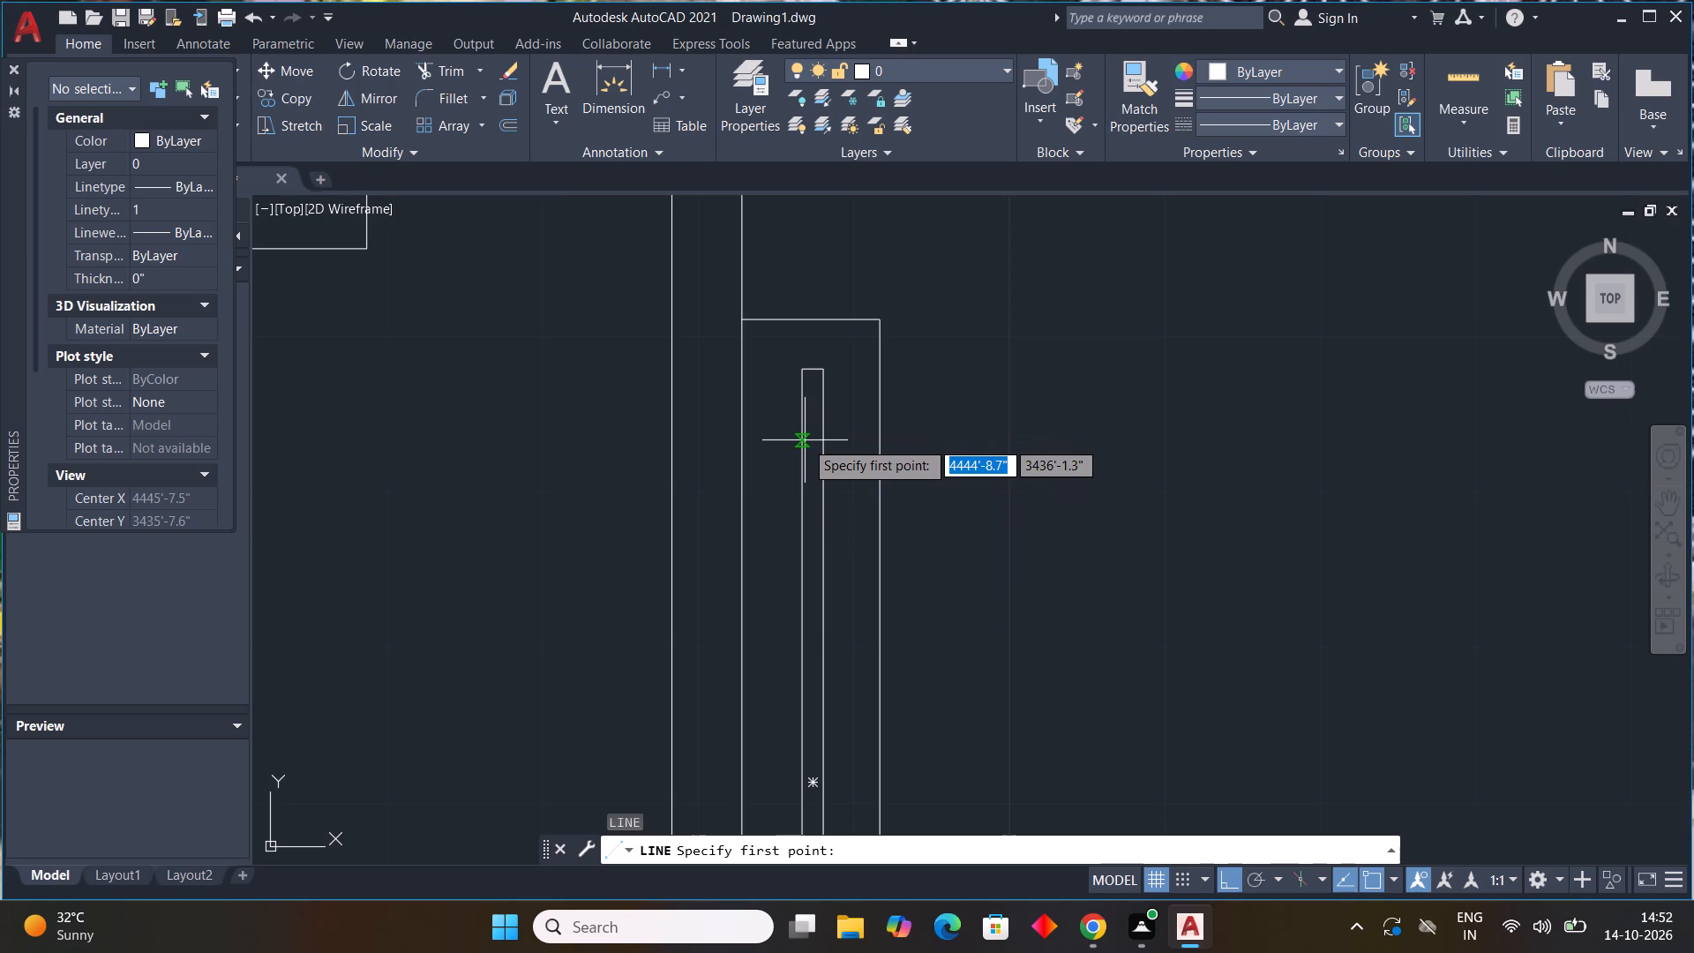
{"action": "left_click", "coordinate": [802, 445]}
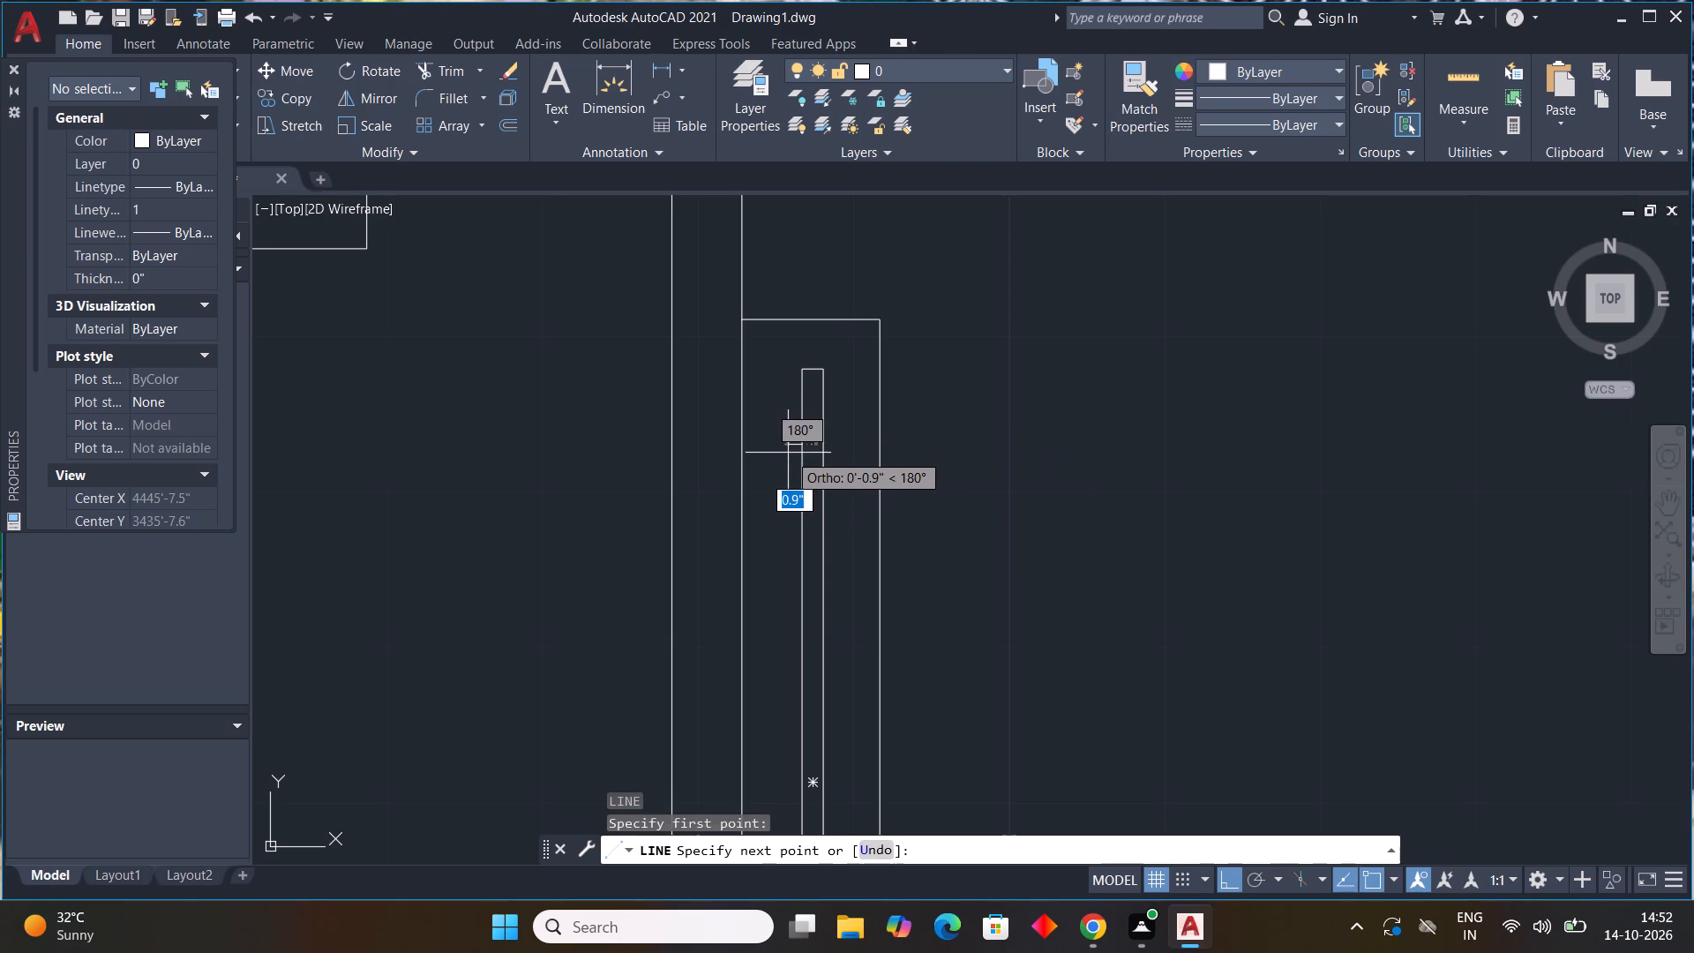
{"action": "left_click", "coordinate": [788, 453]}
{"action": "middle_click_drag", "start_coordinate": [765, 670], "coordinate": [726, 379]}
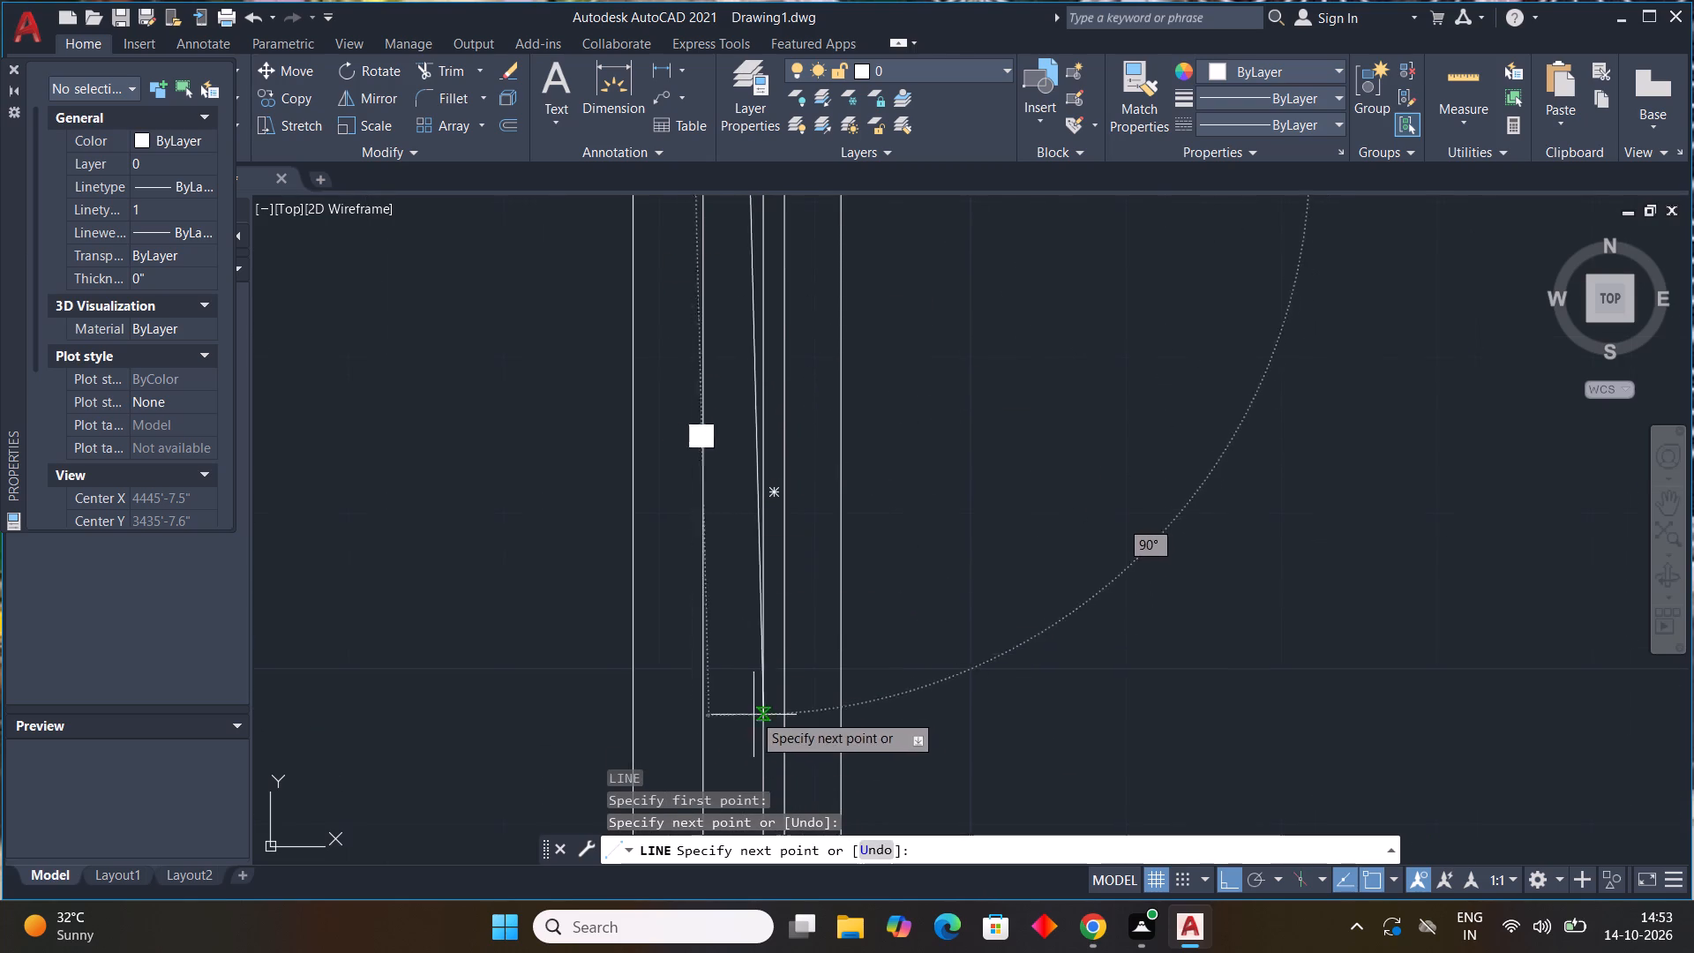
{"action": "scroll", "coordinate": [746, 705], "scroll_direction": "down", "scroll_amount": 1}
{"action": "left_click", "coordinate": [740, 738]}
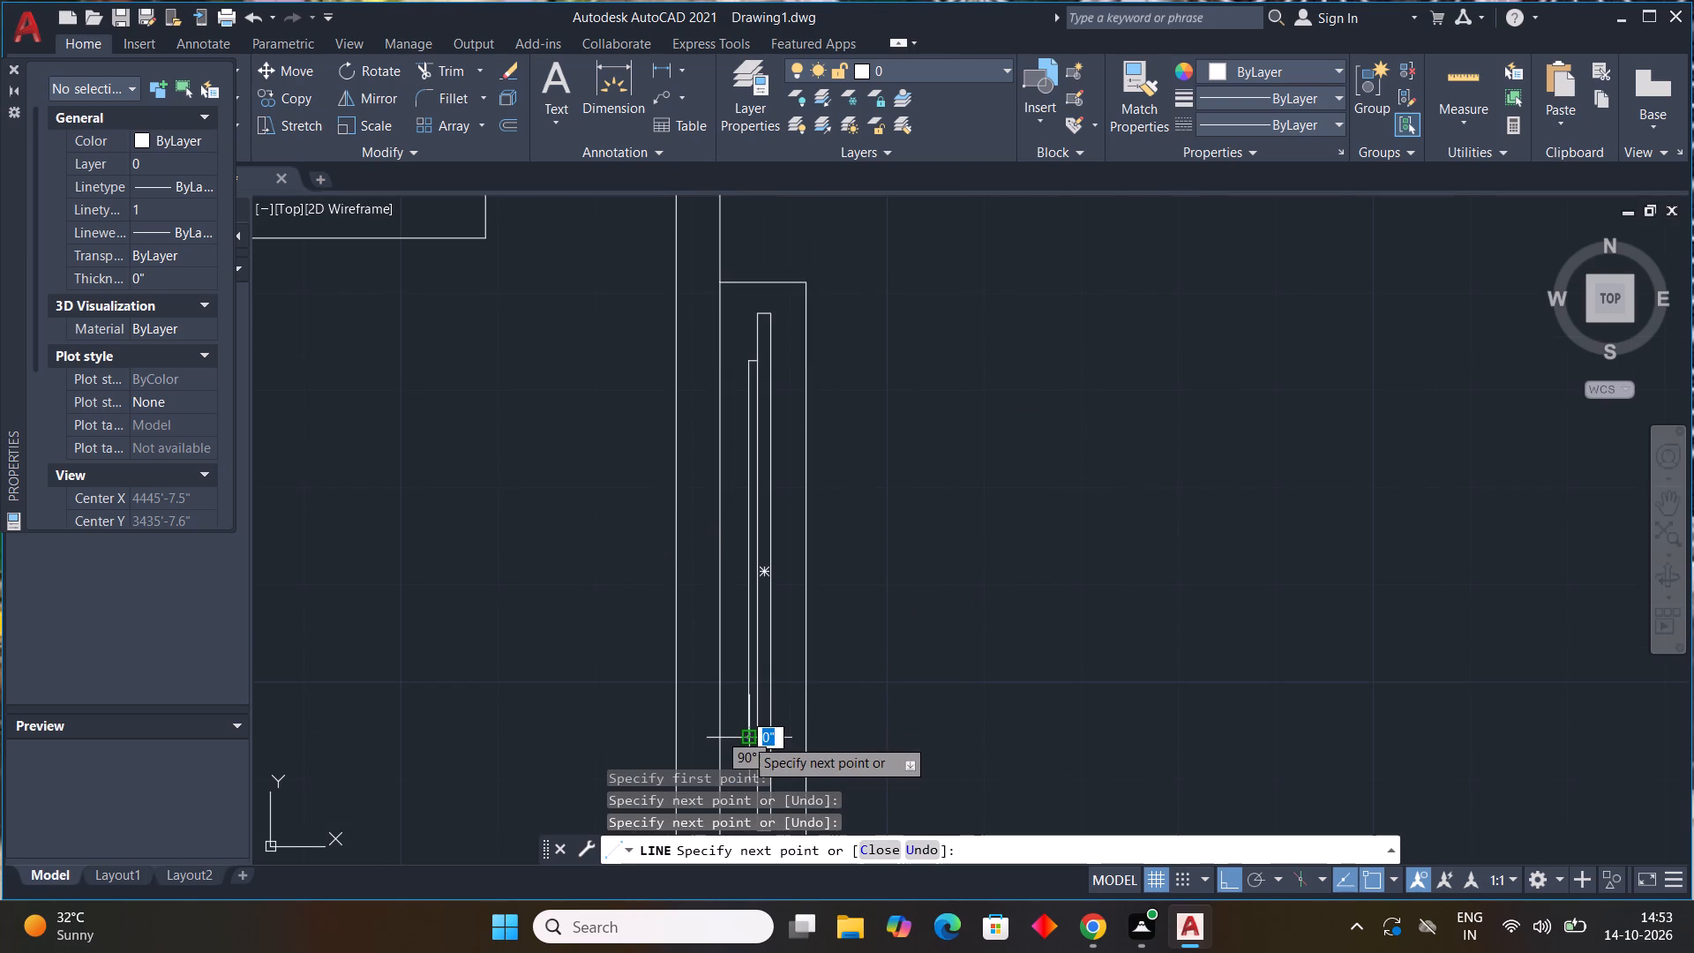
{"action": "middle_click_drag", "start_coordinate": [761, 676], "coordinate": [776, 482]}
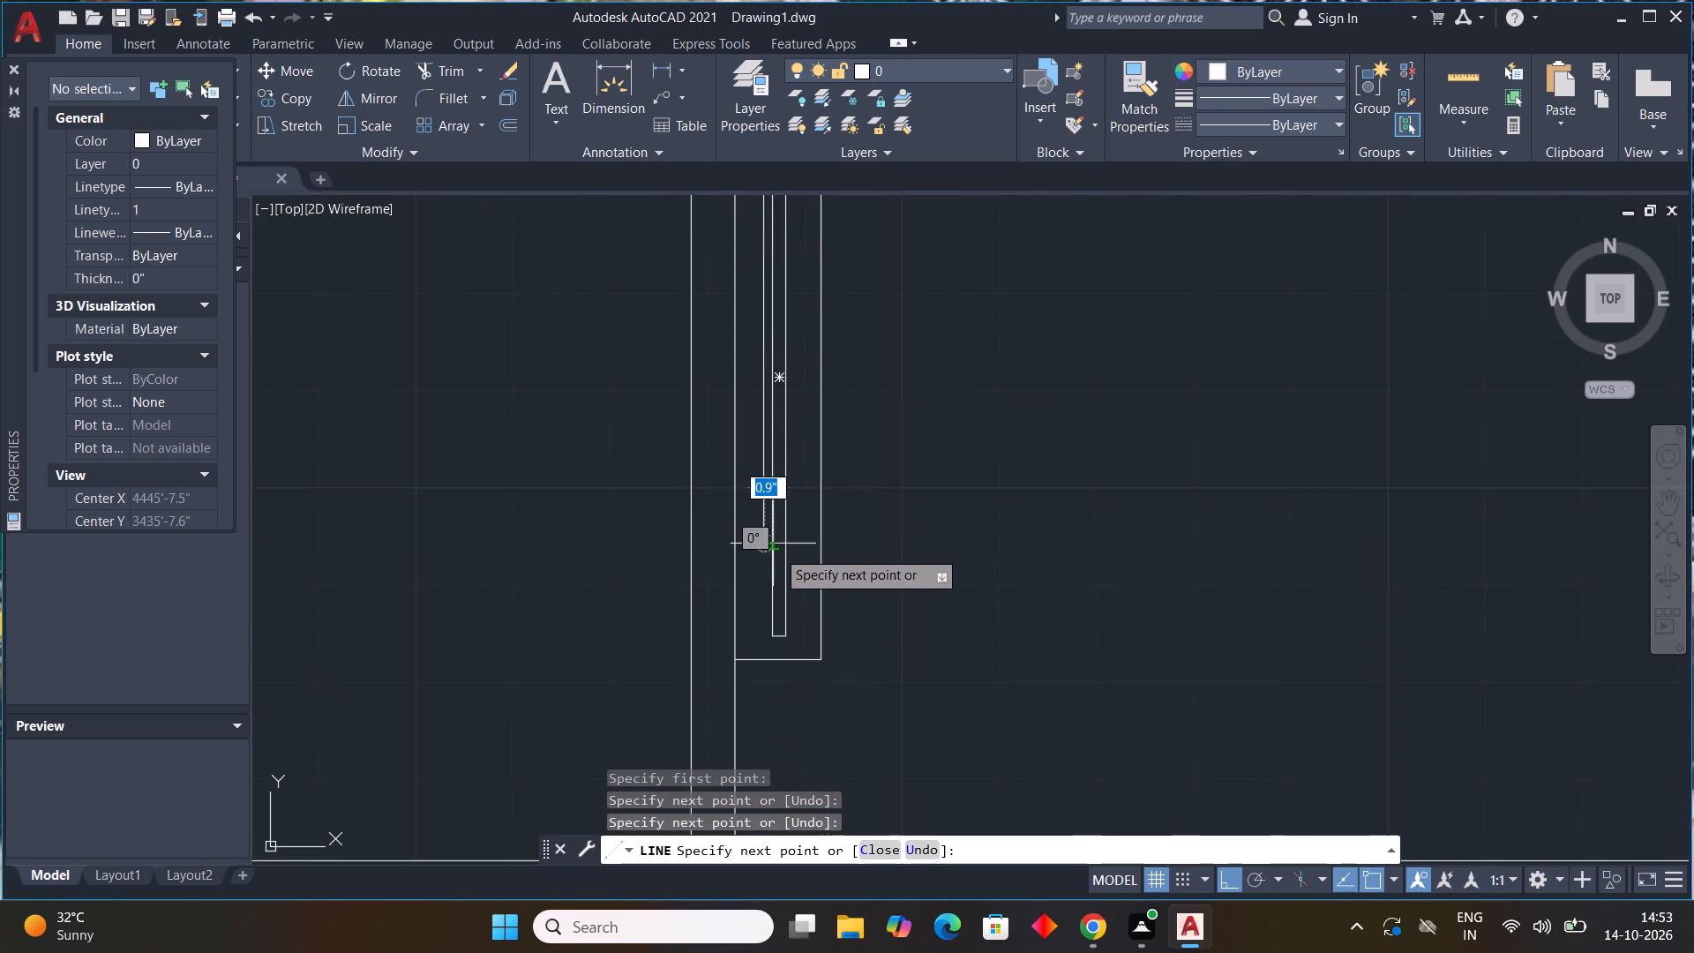
{"action": "left_click", "coordinate": [776, 543]}
{"action": "key", "text": "Escape"}
Draw a three-sided outline about 1'-0.5" deep against the upper wall of the large left room above the bottom-left room.
{"action": "scroll", "coordinate": [832, 497], "scroll_direction": "down", "scroll_amount": 3}
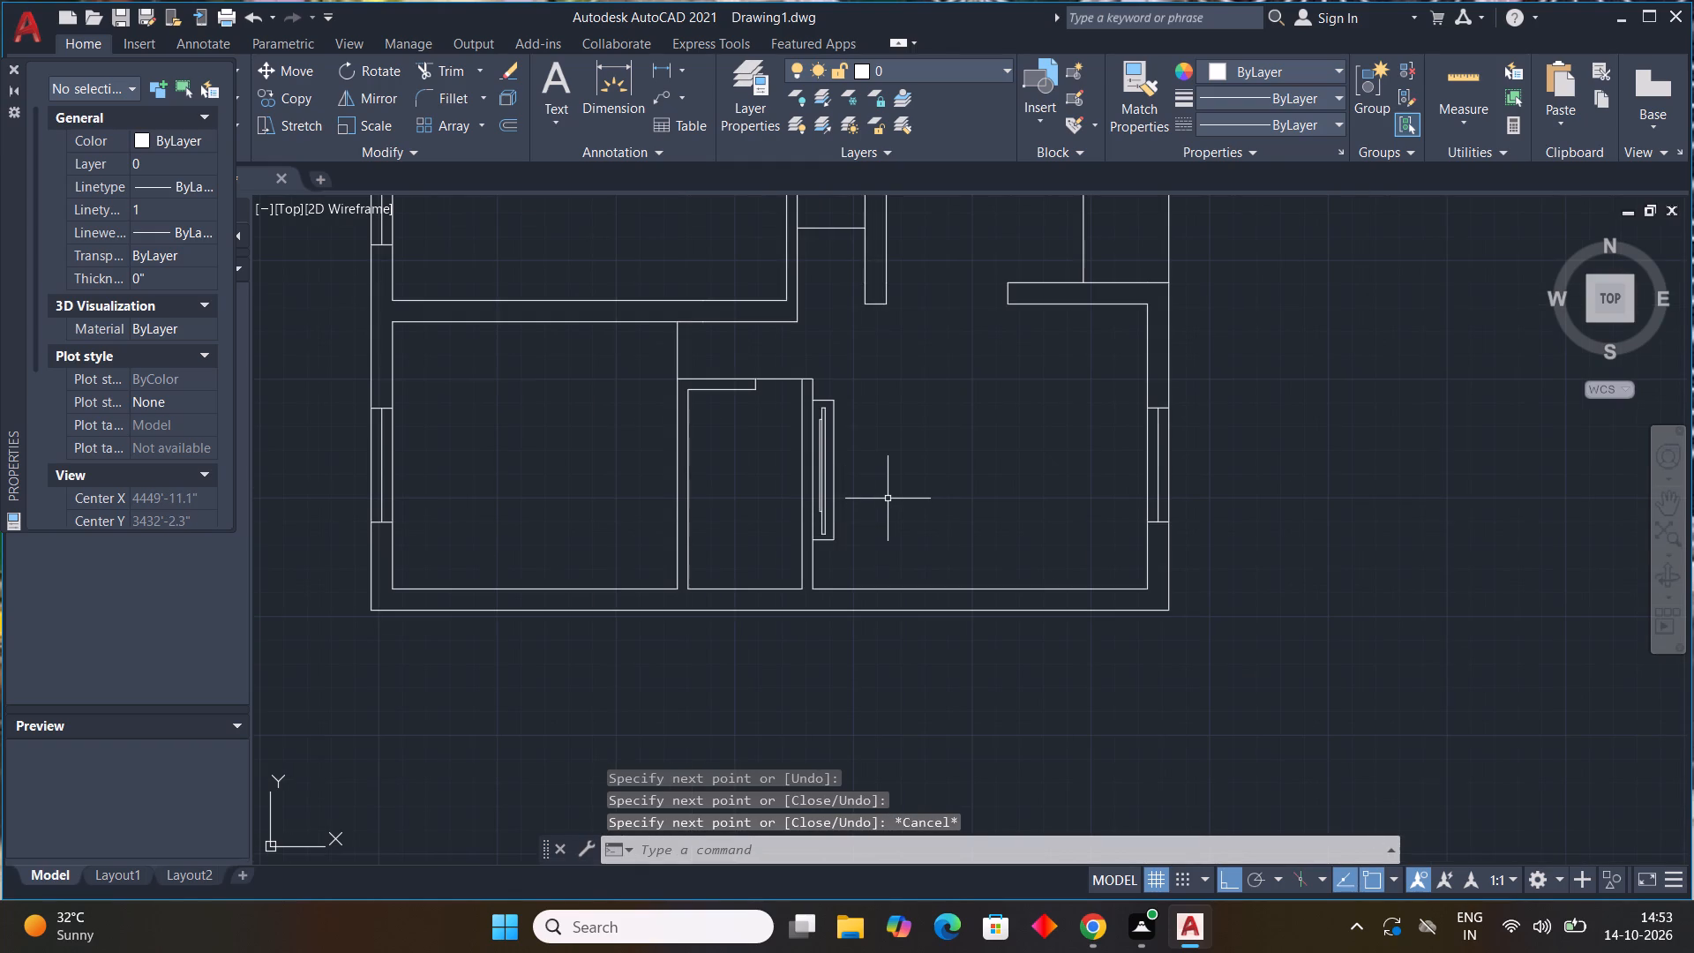
{"action": "scroll", "coordinate": [926, 483], "scroll_direction": "down", "scroll_amount": 1}
{"action": "middle_click_drag", "start_coordinate": [647, 349], "coordinate": [650, 411]}
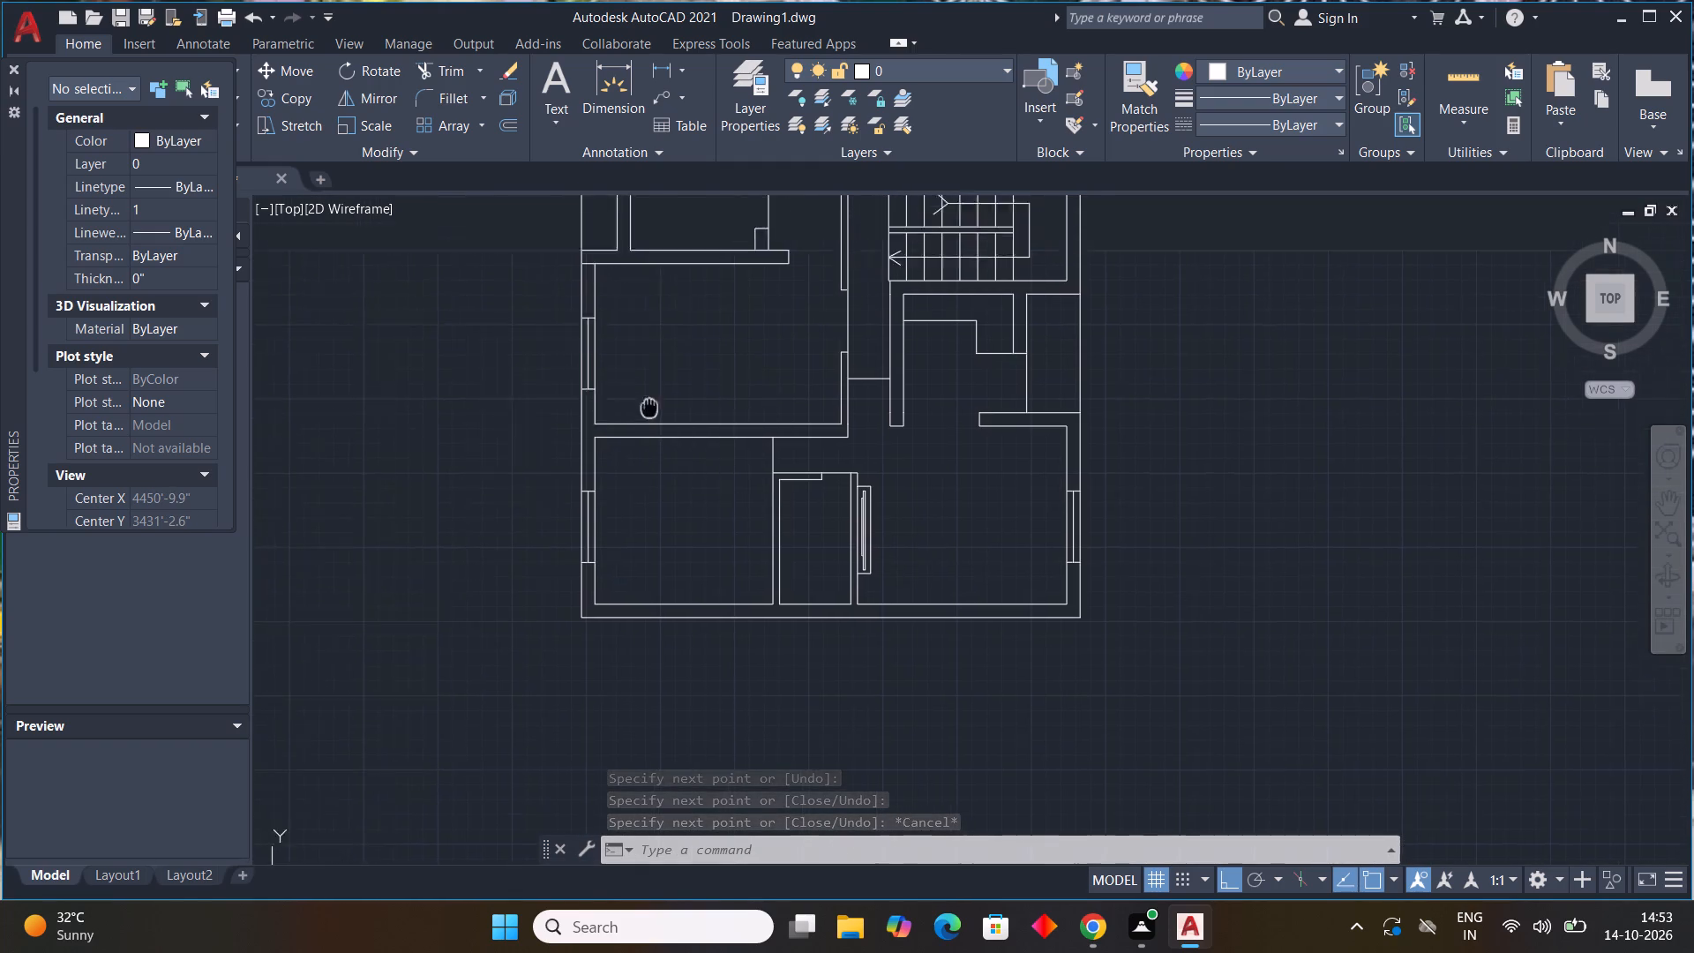
{"action": "middle_click_drag", "start_coordinate": [650, 411], "coordinate": [668, 507]}
{"action": "type", "text": "lm"}
{"action": "key", "text": "BackSpace"}
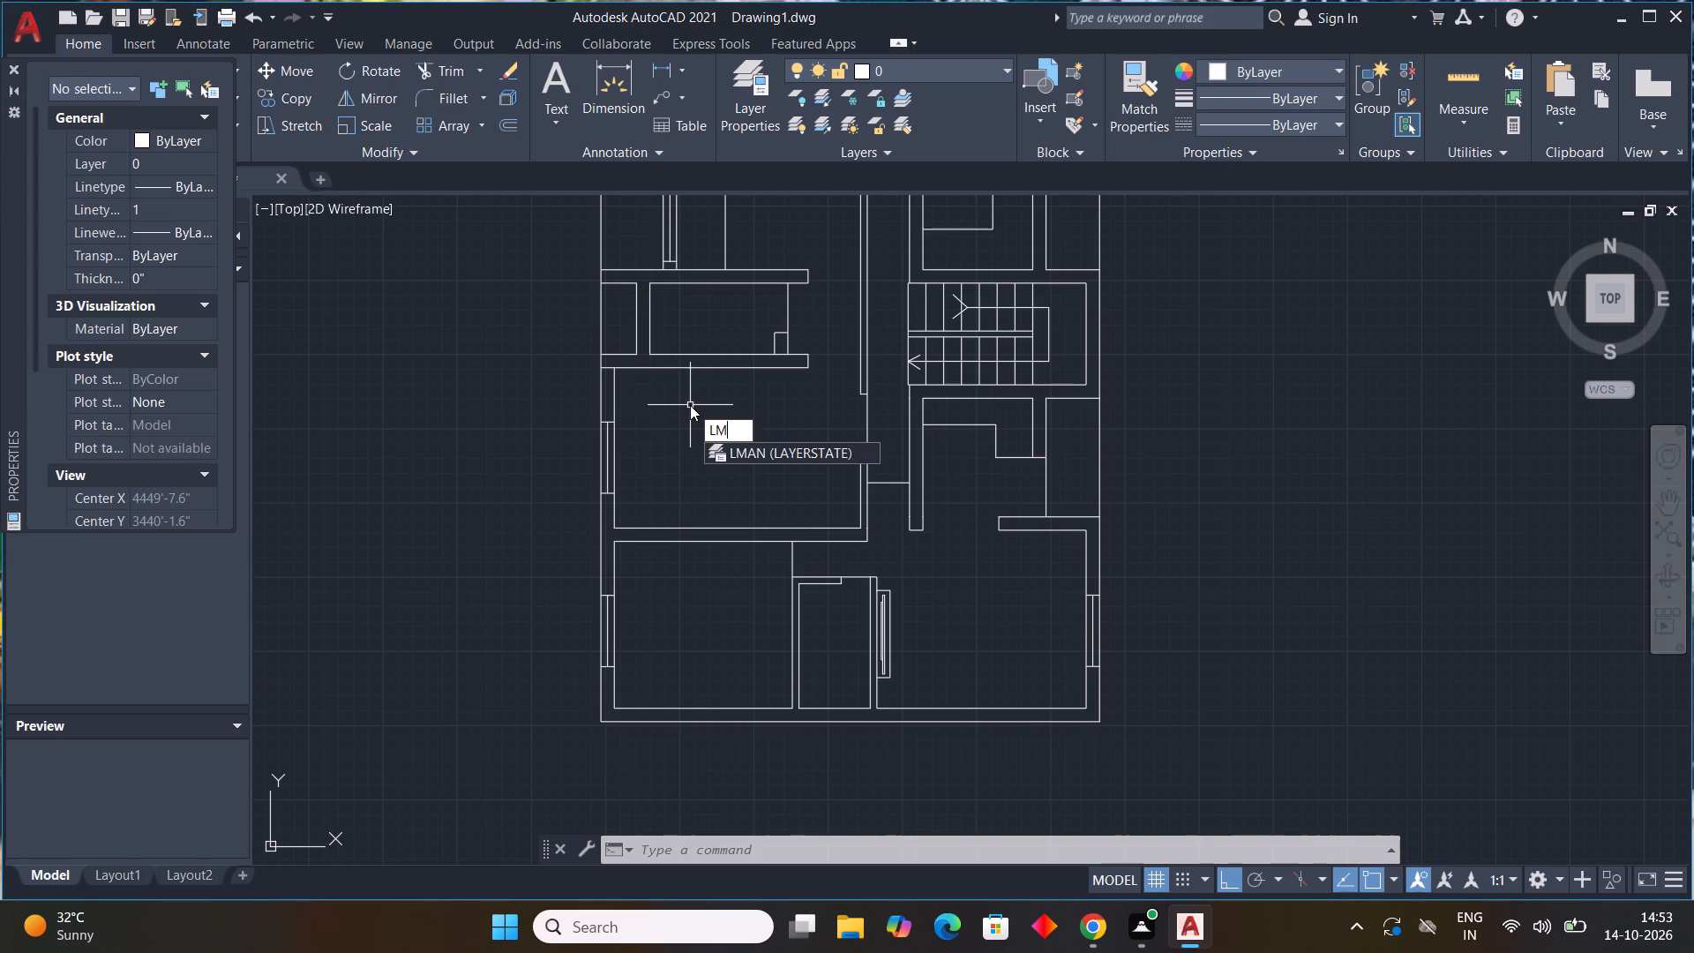
{"action": "key", "text": "BackSpace"}
{"action": "key", "text": "space"}
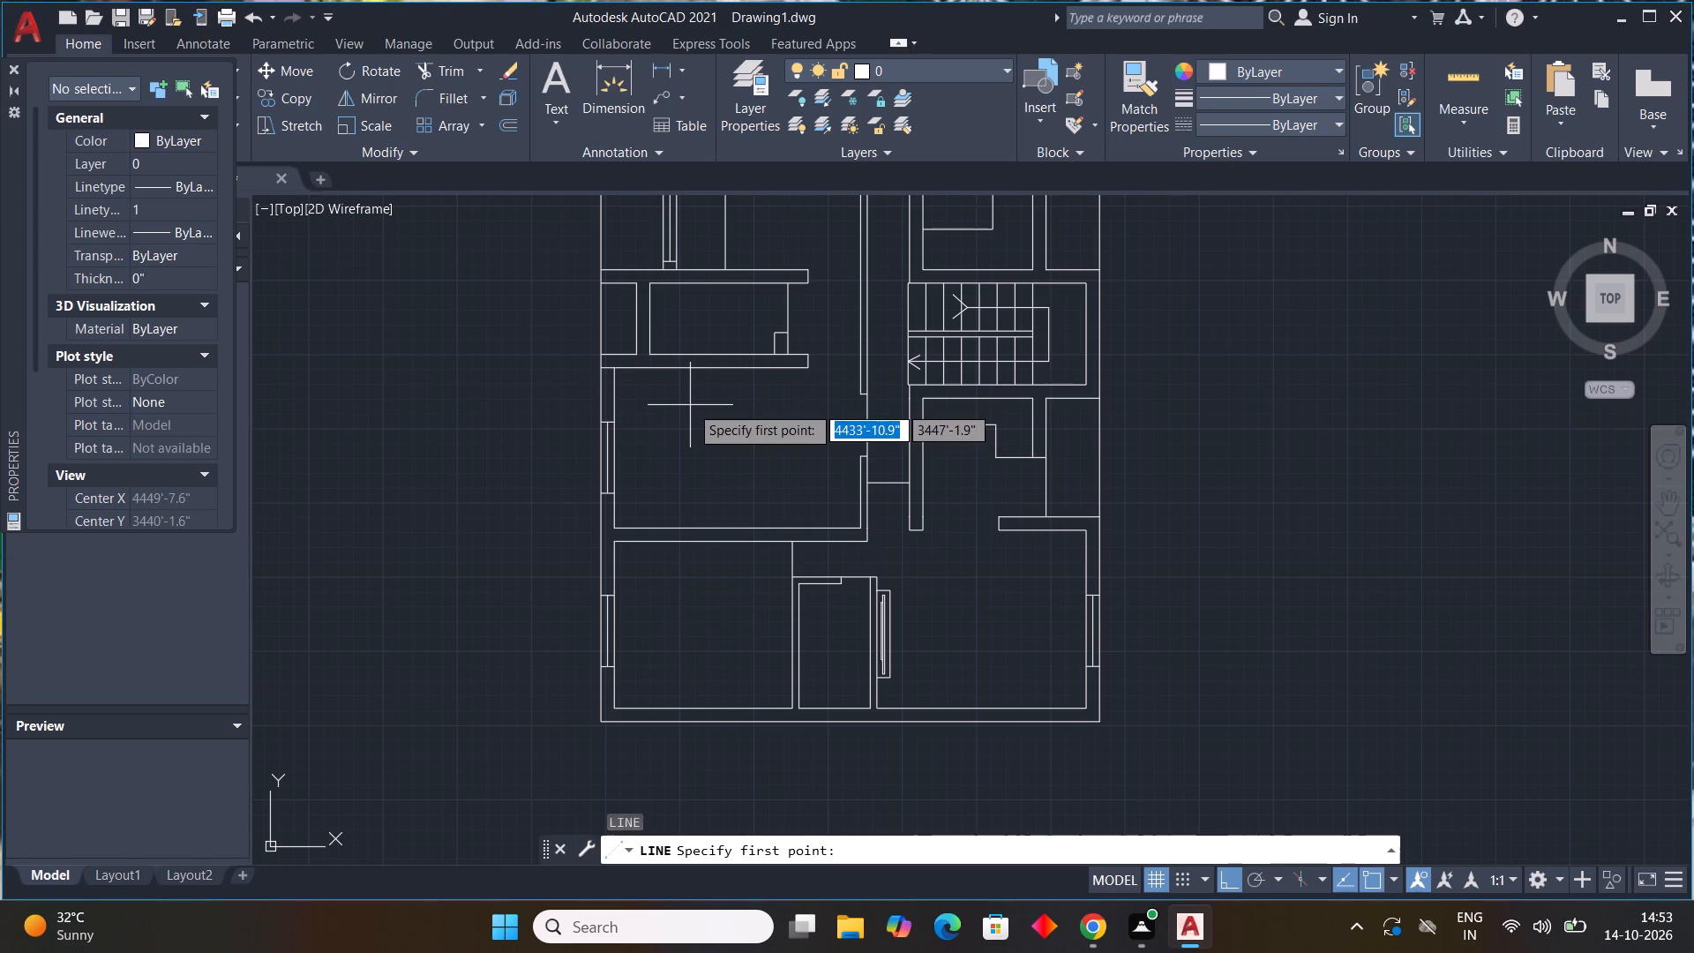
{"action": "scroll", "coordinate": [671, 380], "scroll_direction": "up", "scroll_amount": 3}
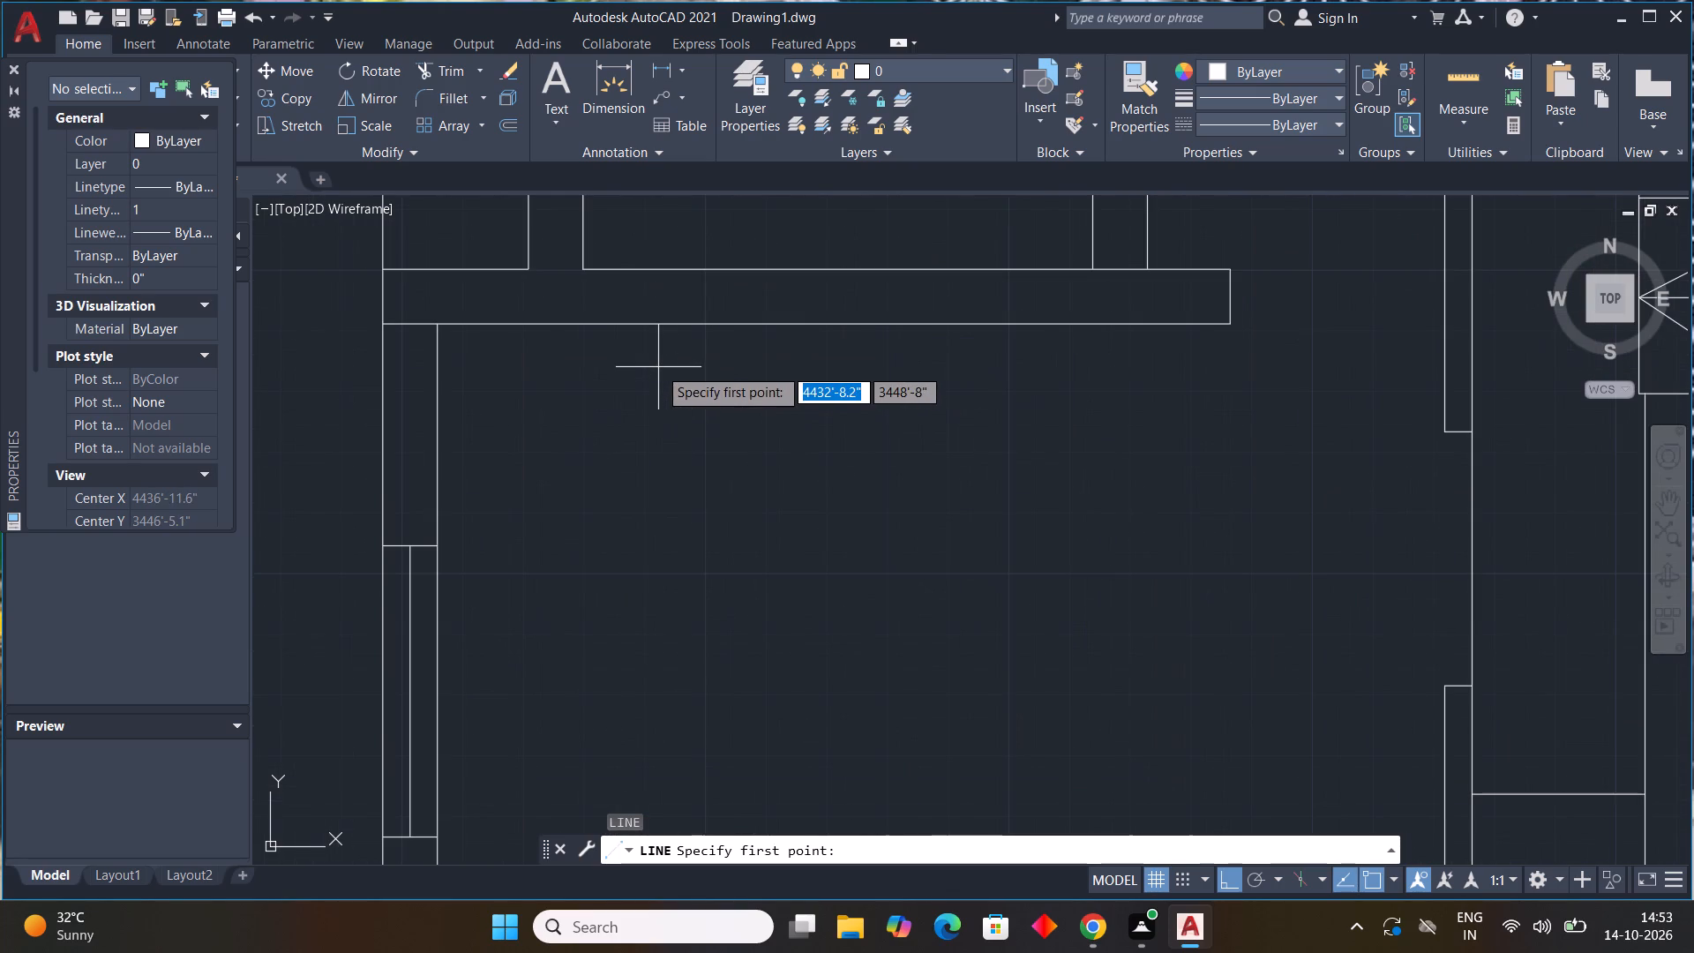
{"action": "left_click", "coordinate": [620, 326]}
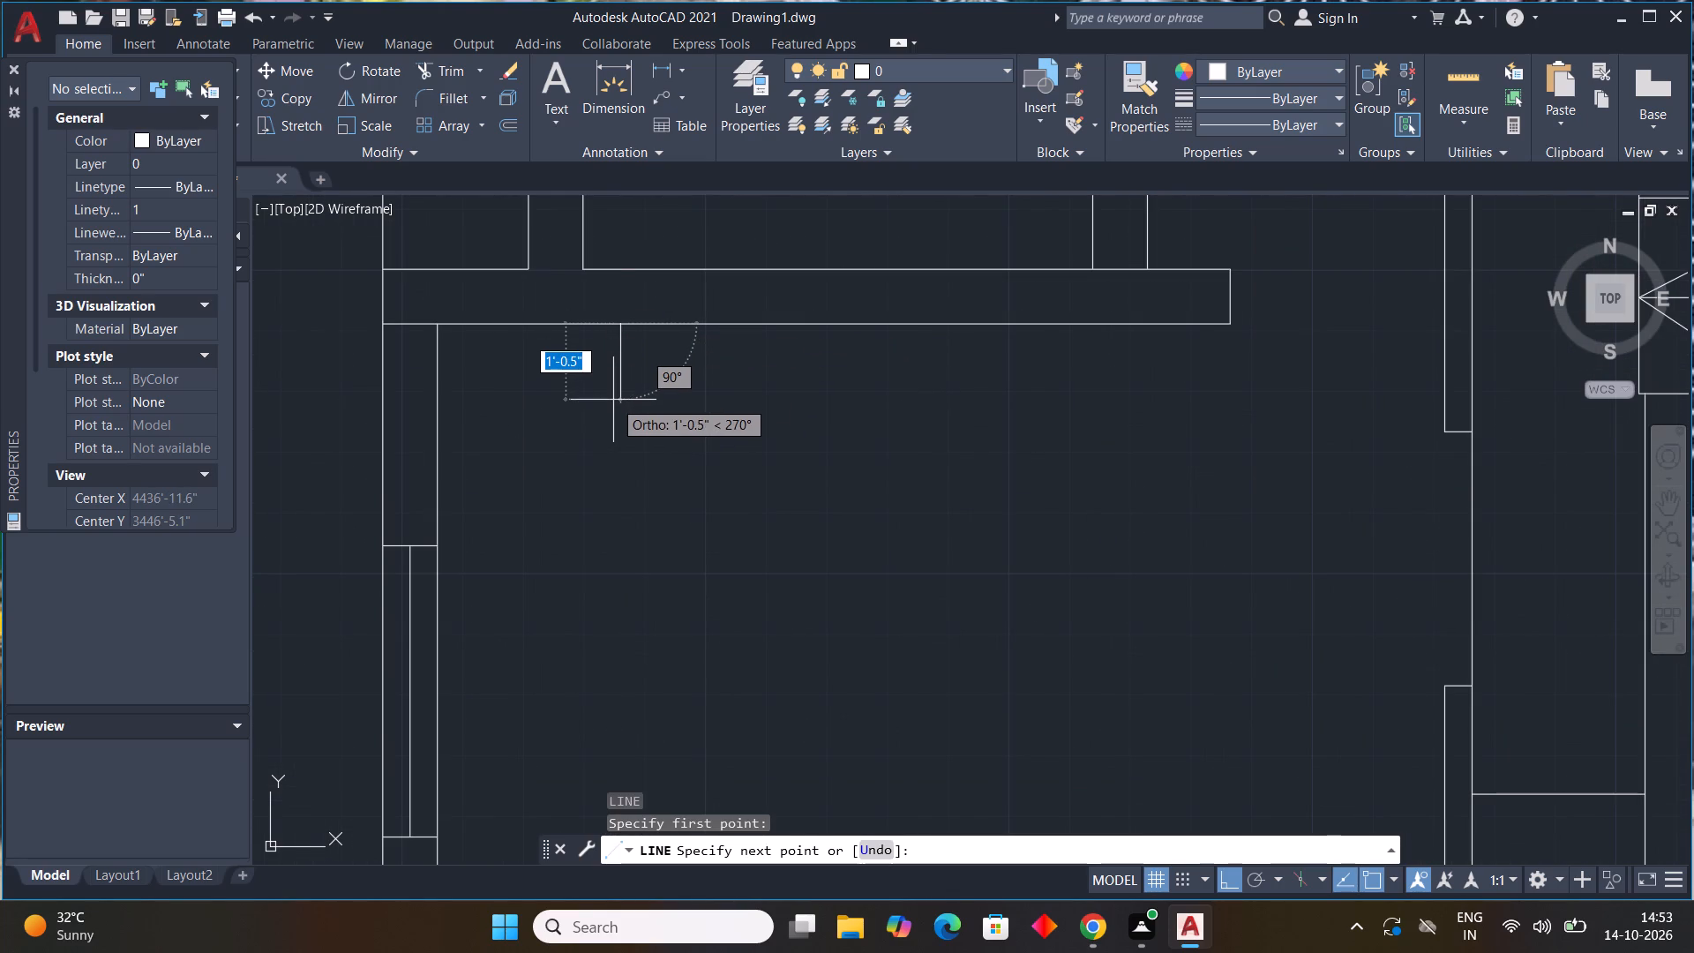
{"action": "left_click", "coordinate": [613, 400]}
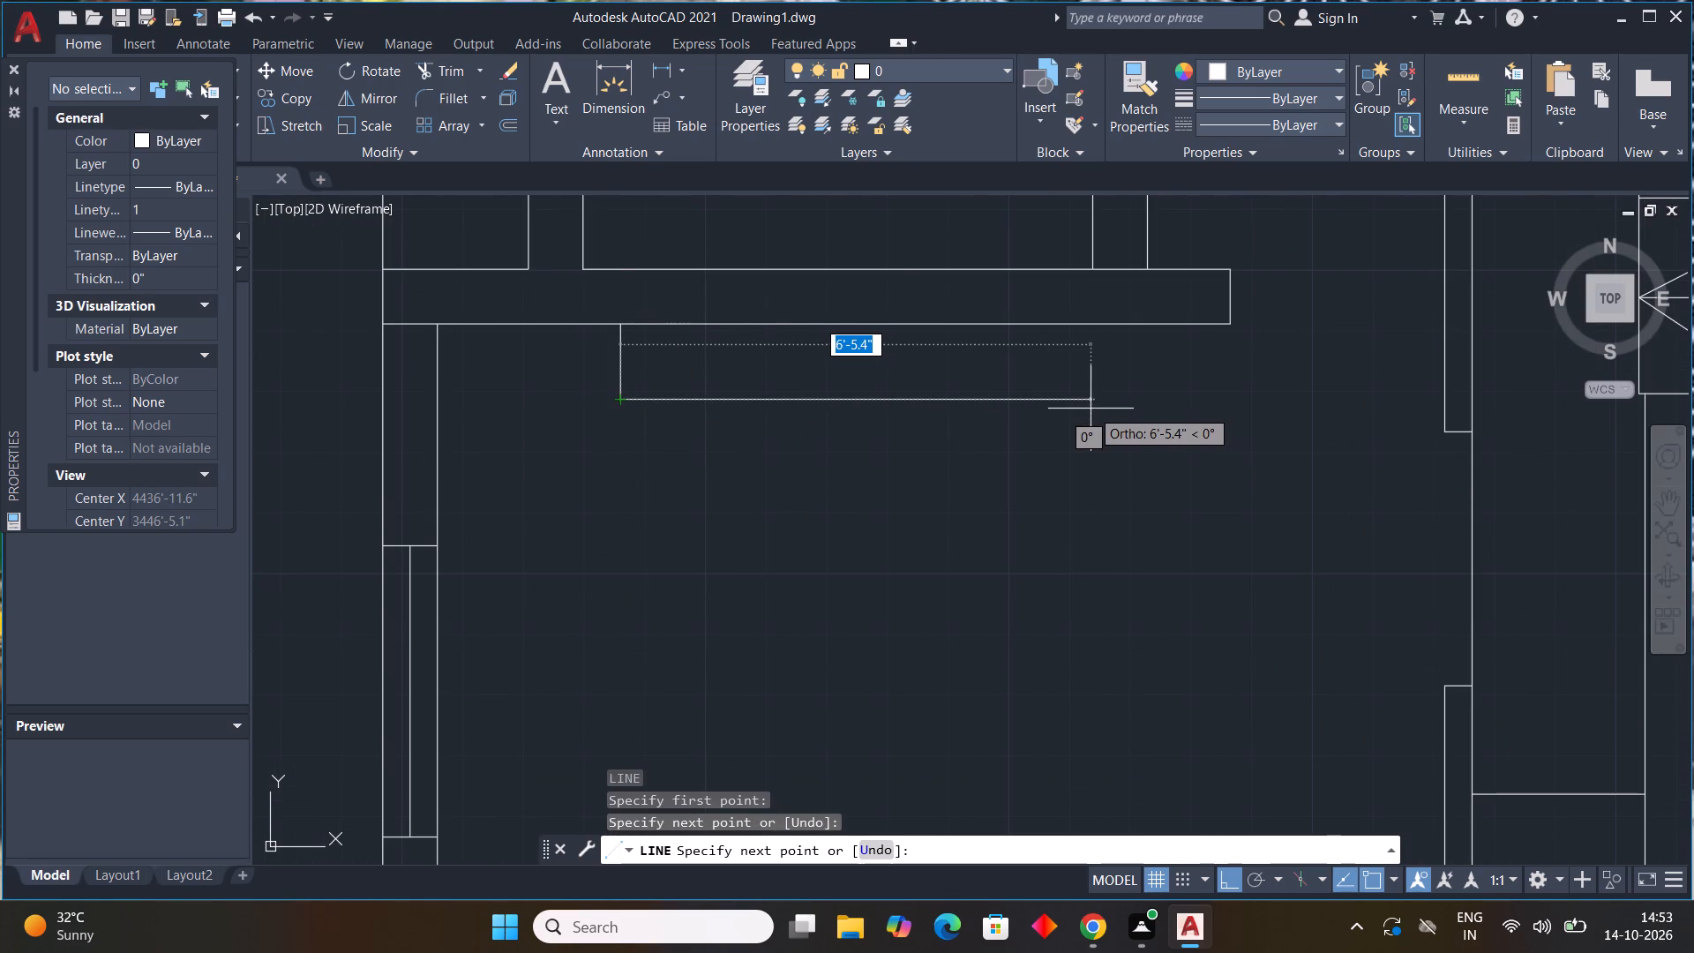
{"action": "left_click", "coordinate": [1040, 406]}
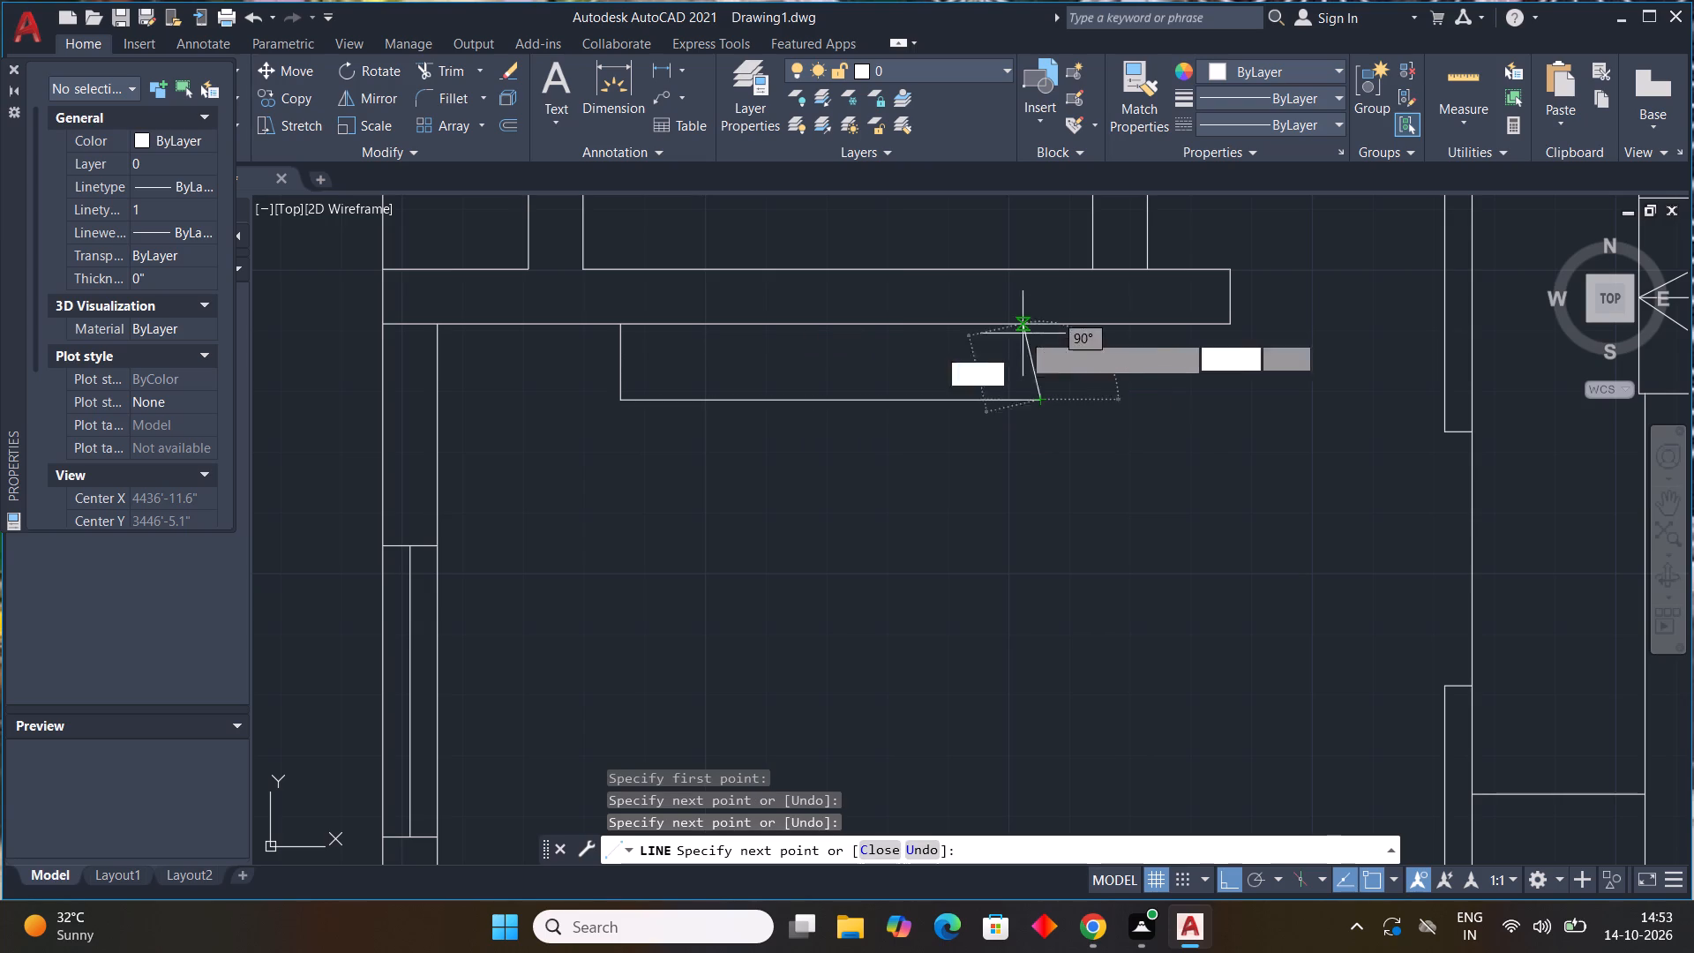
{"action": "left_click", "coordinate": [1035, 326]}
{"action": "key", "text": "Escape"}
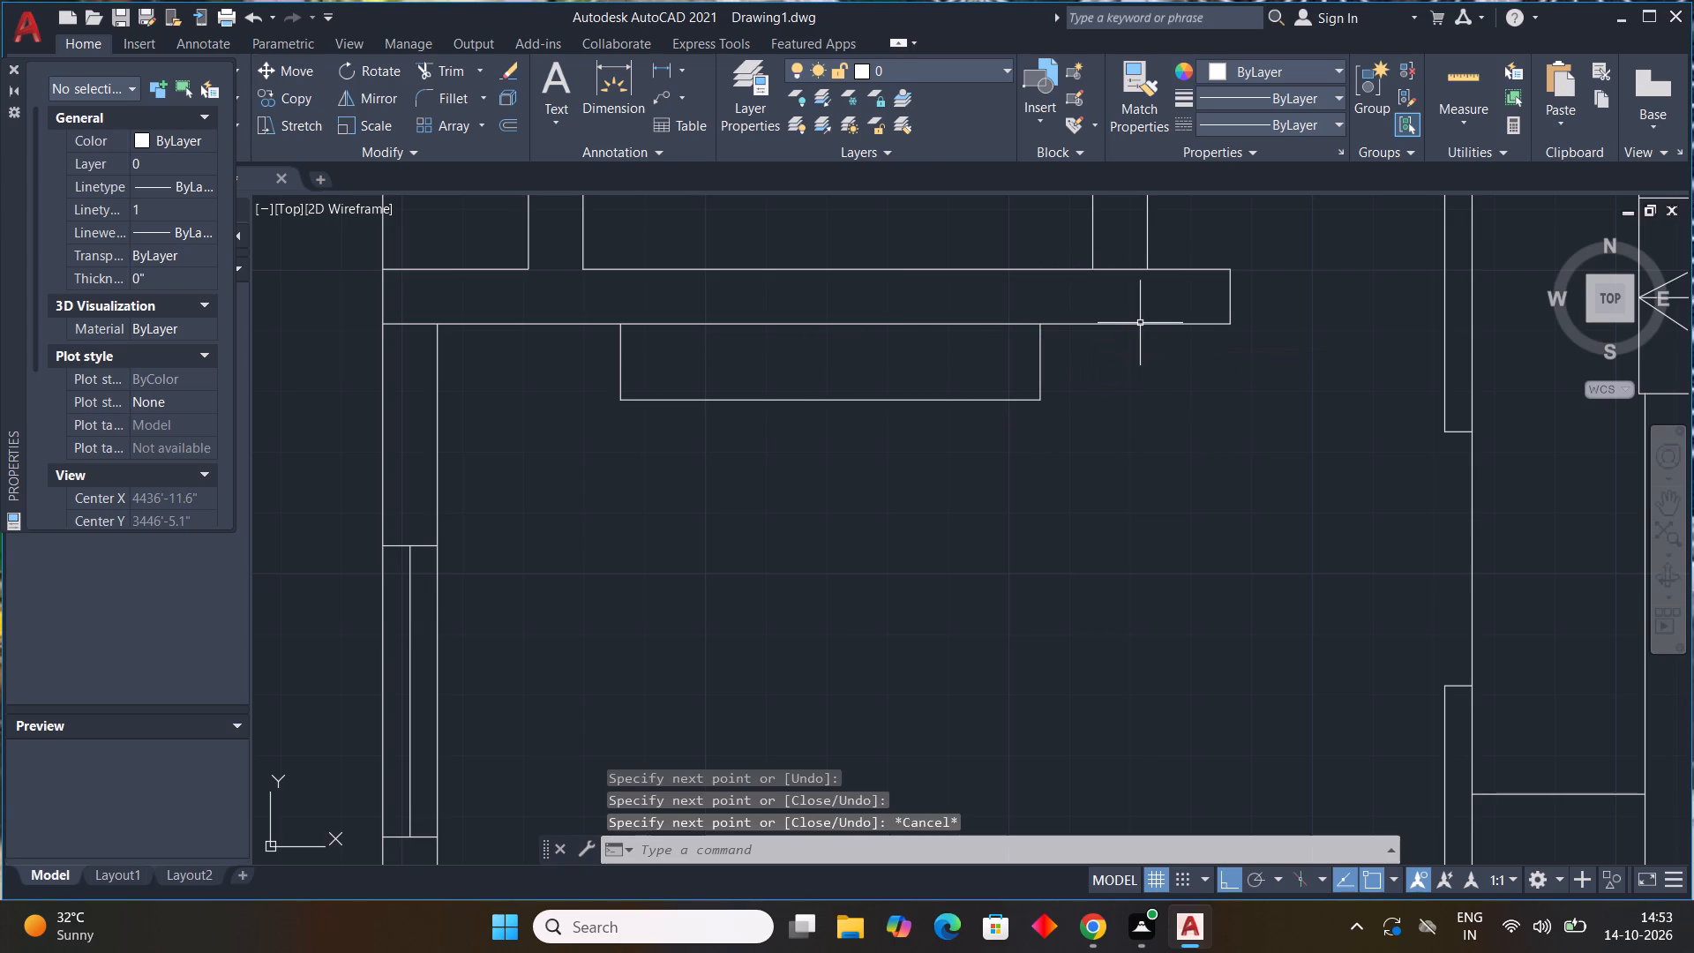
Draw a long horizontal rectangle about 4'-9.4" by 3" inside the new outline on the left room's upper wall.
{"action": "key", "text": "r"}
{"action": "key", "text": "e"}
{"action": "key", "text": "c"}
{"action": "key", "text": "space"}
{"action": "scroll", "coordinate": [843, 339], "scroll_direction": "up", "scroll_amount": 2}
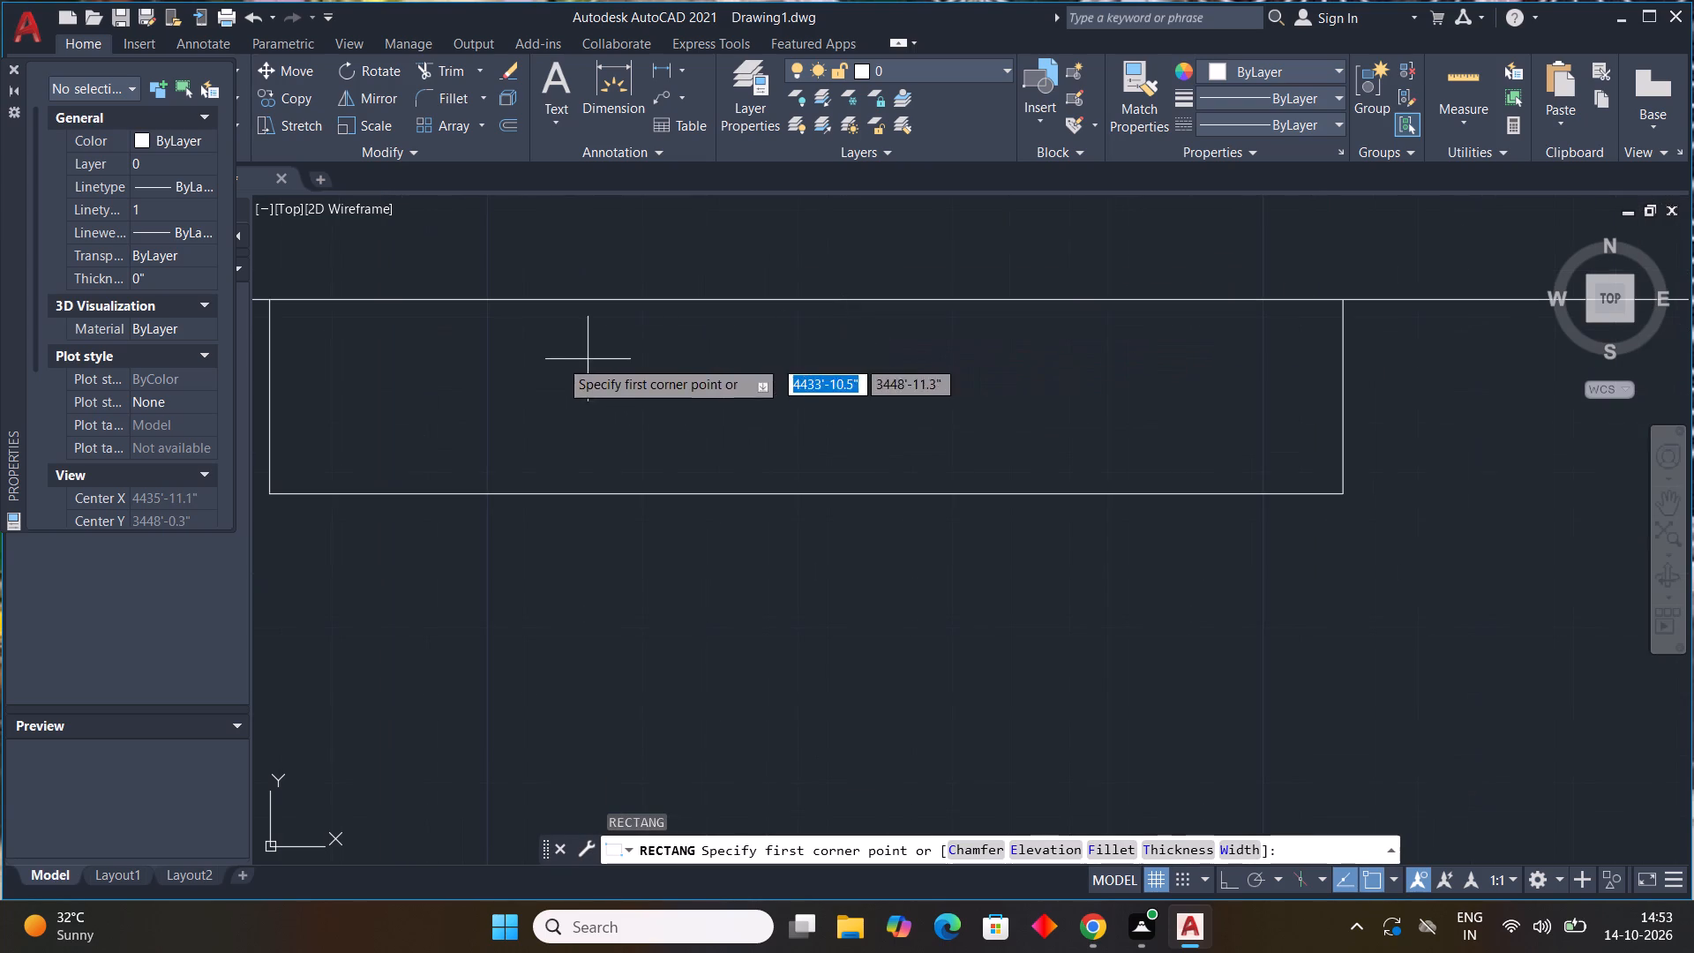
{"action": "left_click", "coordinate": [371, 361]}
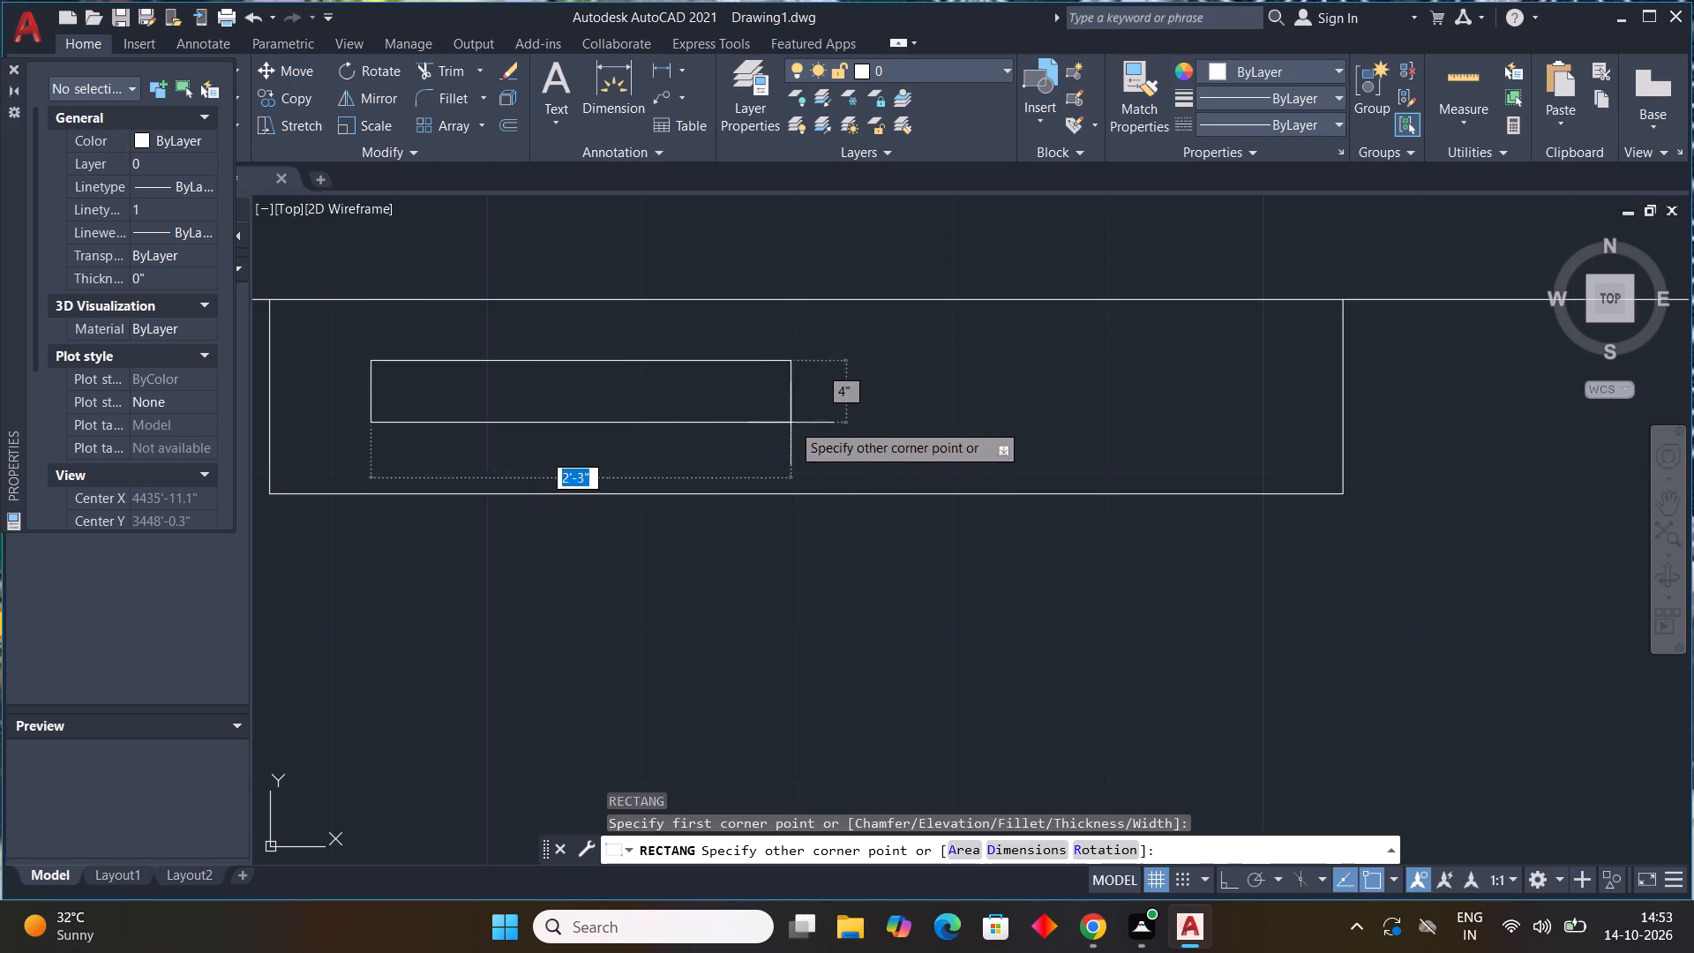
{"action": "left_click", "coordinate": [1263, 408]}
Draw a shallow three-sided line strip about 4' long on the wall-facing edge of the new horizontal rectangle.
{"action": "type", "text": "l"}
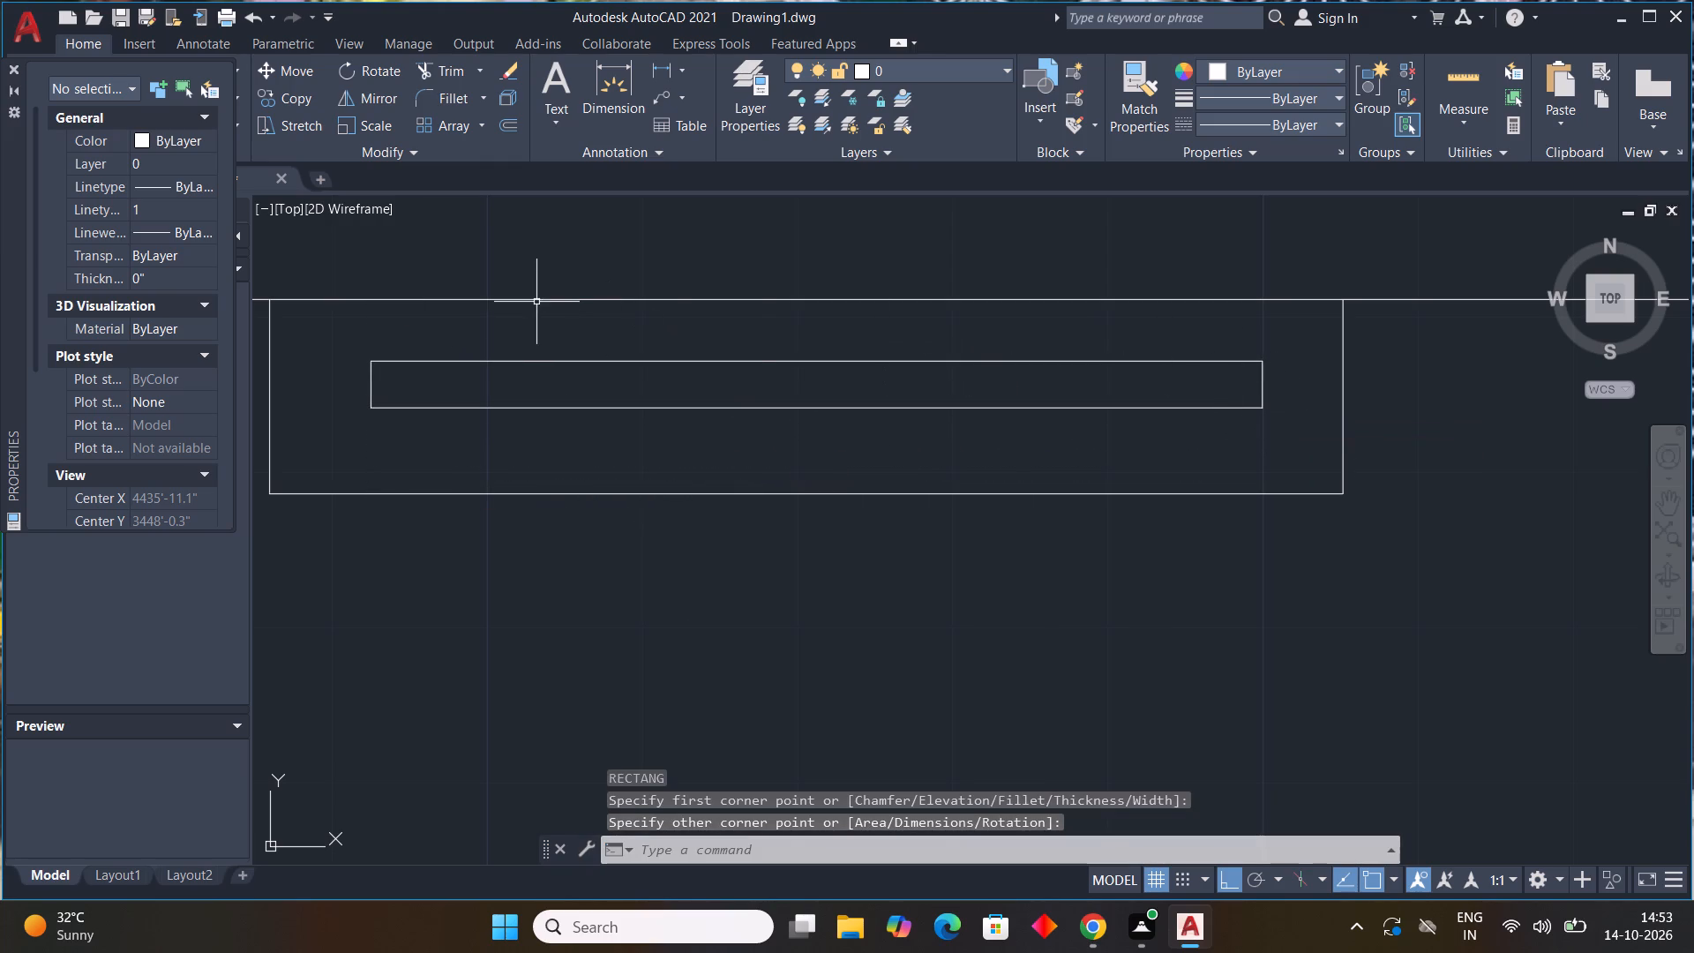
{"action": "key", "text": "space"}
{"action": "left_click", "coordinate": [429, 359]}
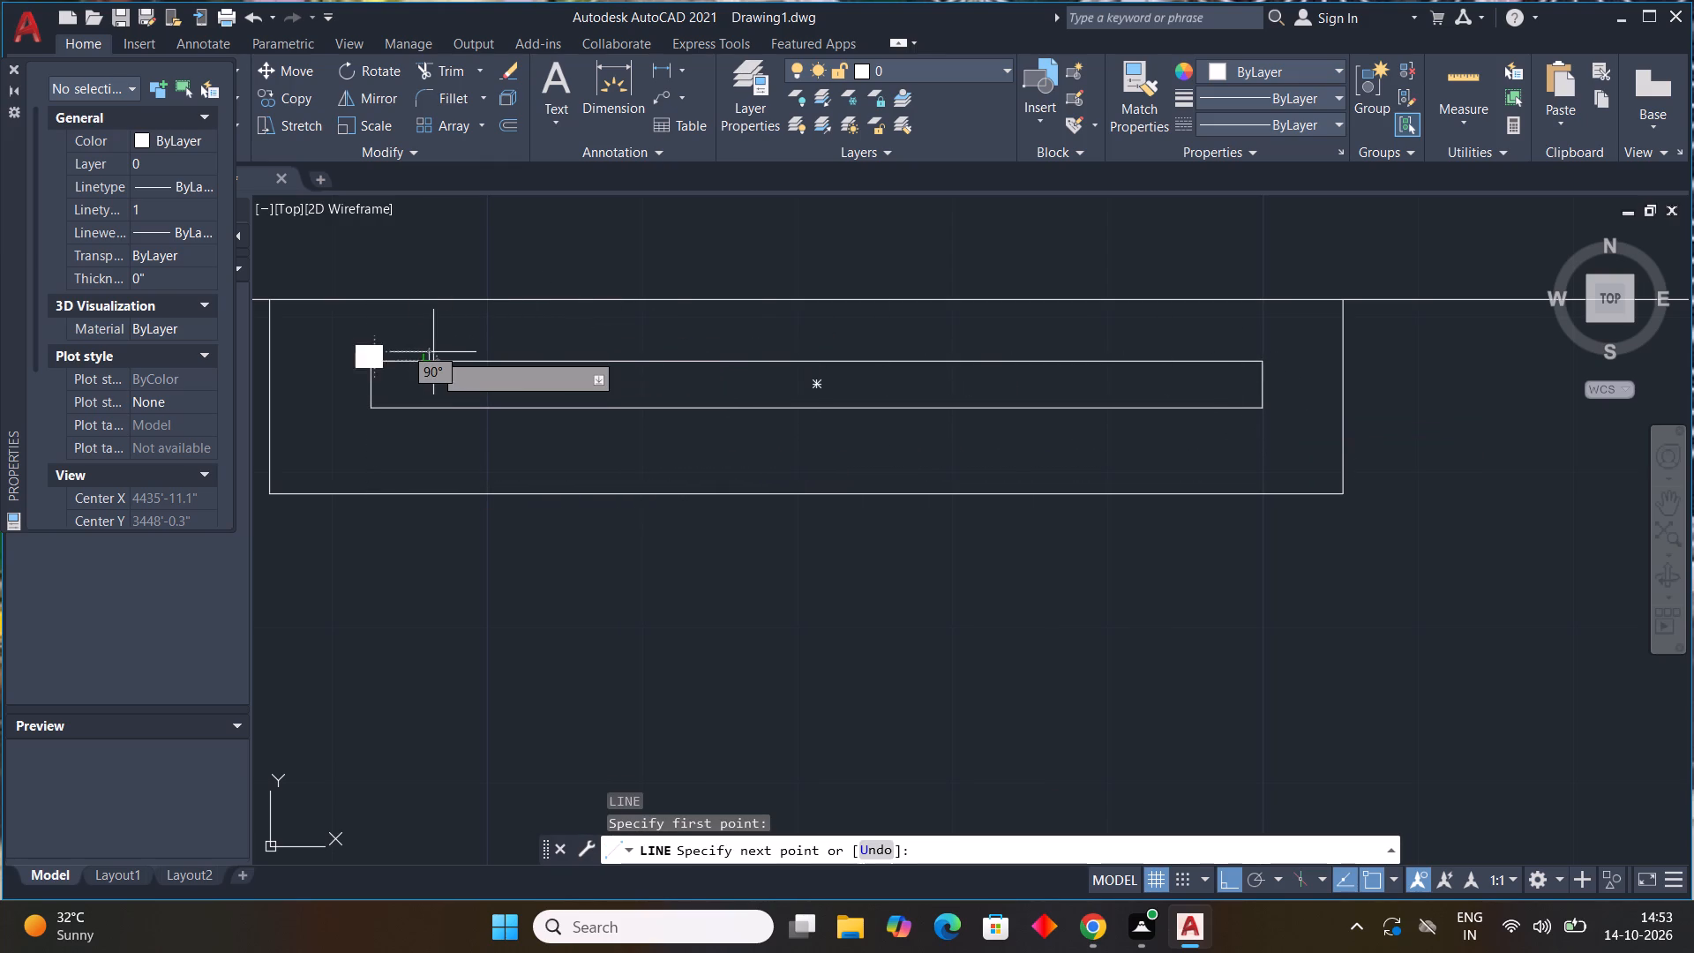
{"action": "left_click", "coordinate": [432, 352]}
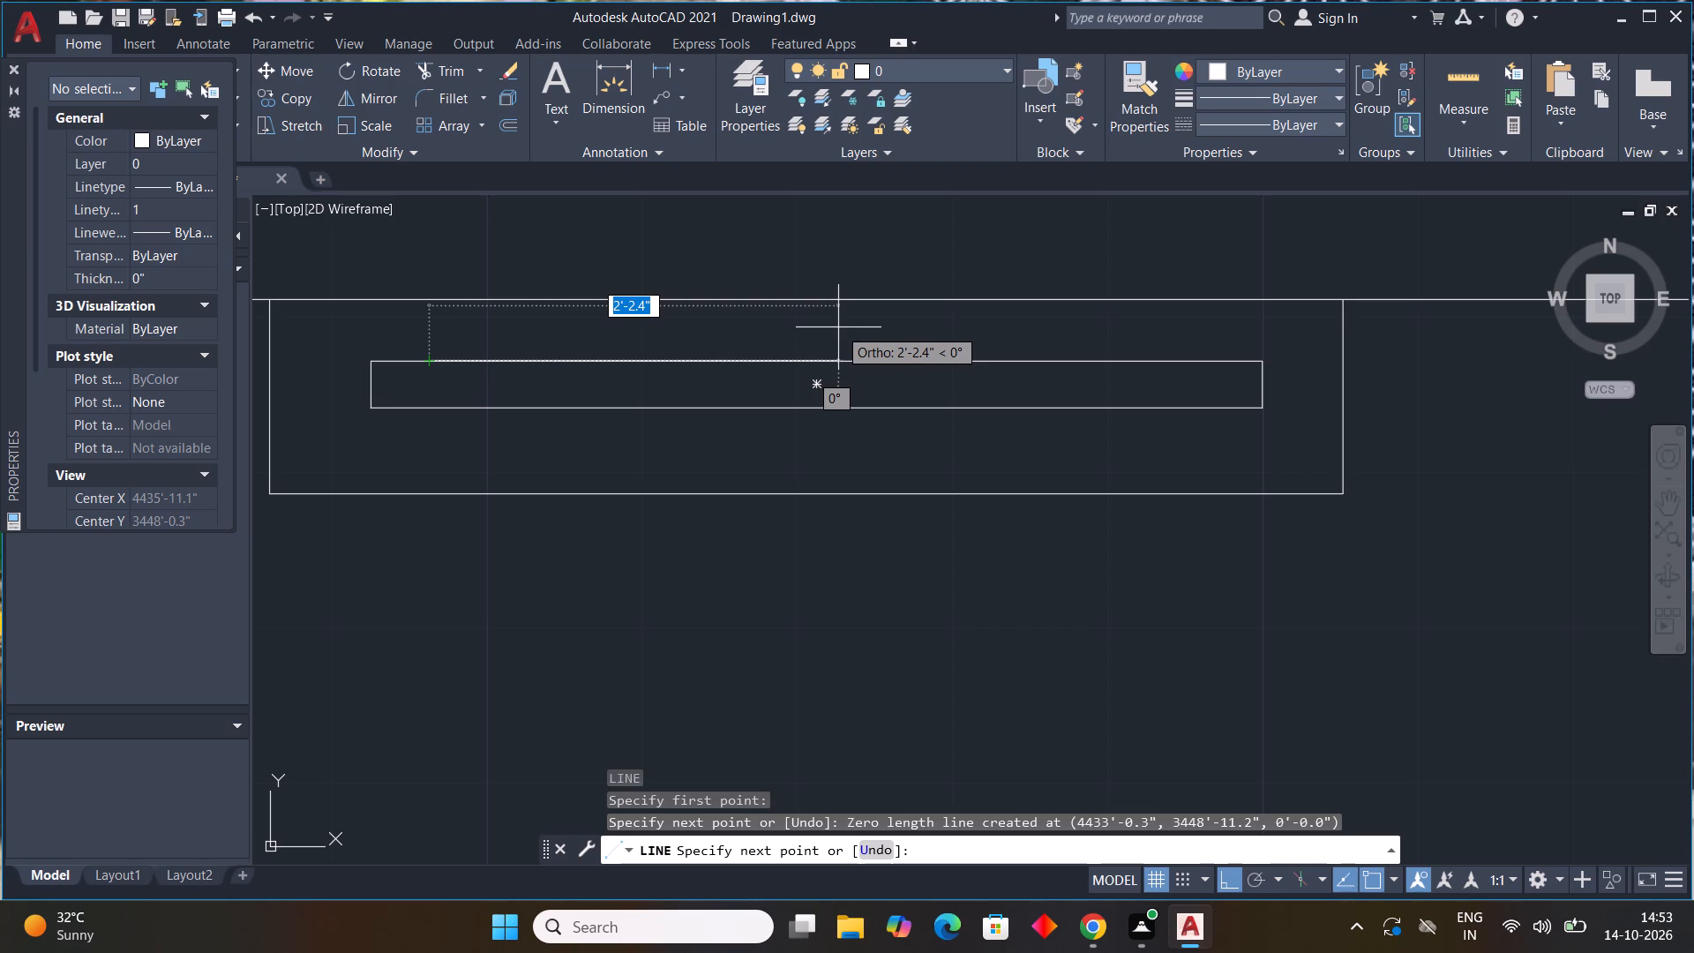
{"action": "key", "text": "ctrl+z"}
{"action": "scroll", "coordinate": [424, 330], "scroll_direction": "up", "scroll_amount": 2}
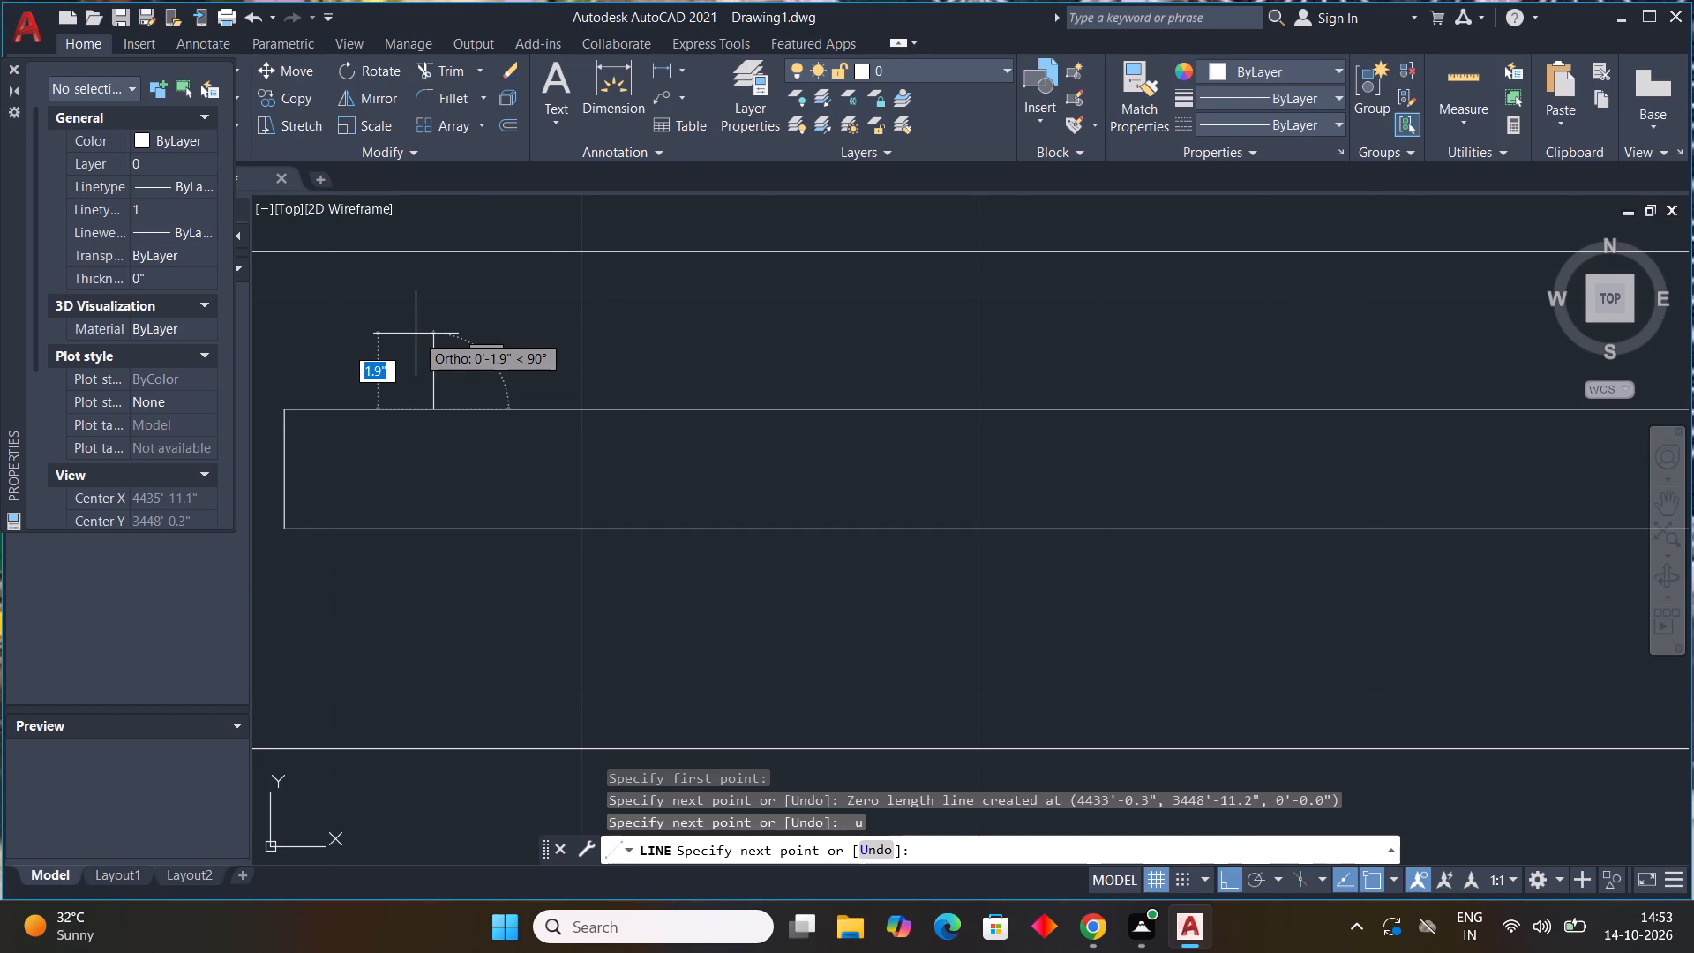
{"action": "left_click", "coordinate": [441, 371]}
{"action": "scroll", "coordinate": [1018, 356], "scroll_direction": "down", "scroll_amount": 3}
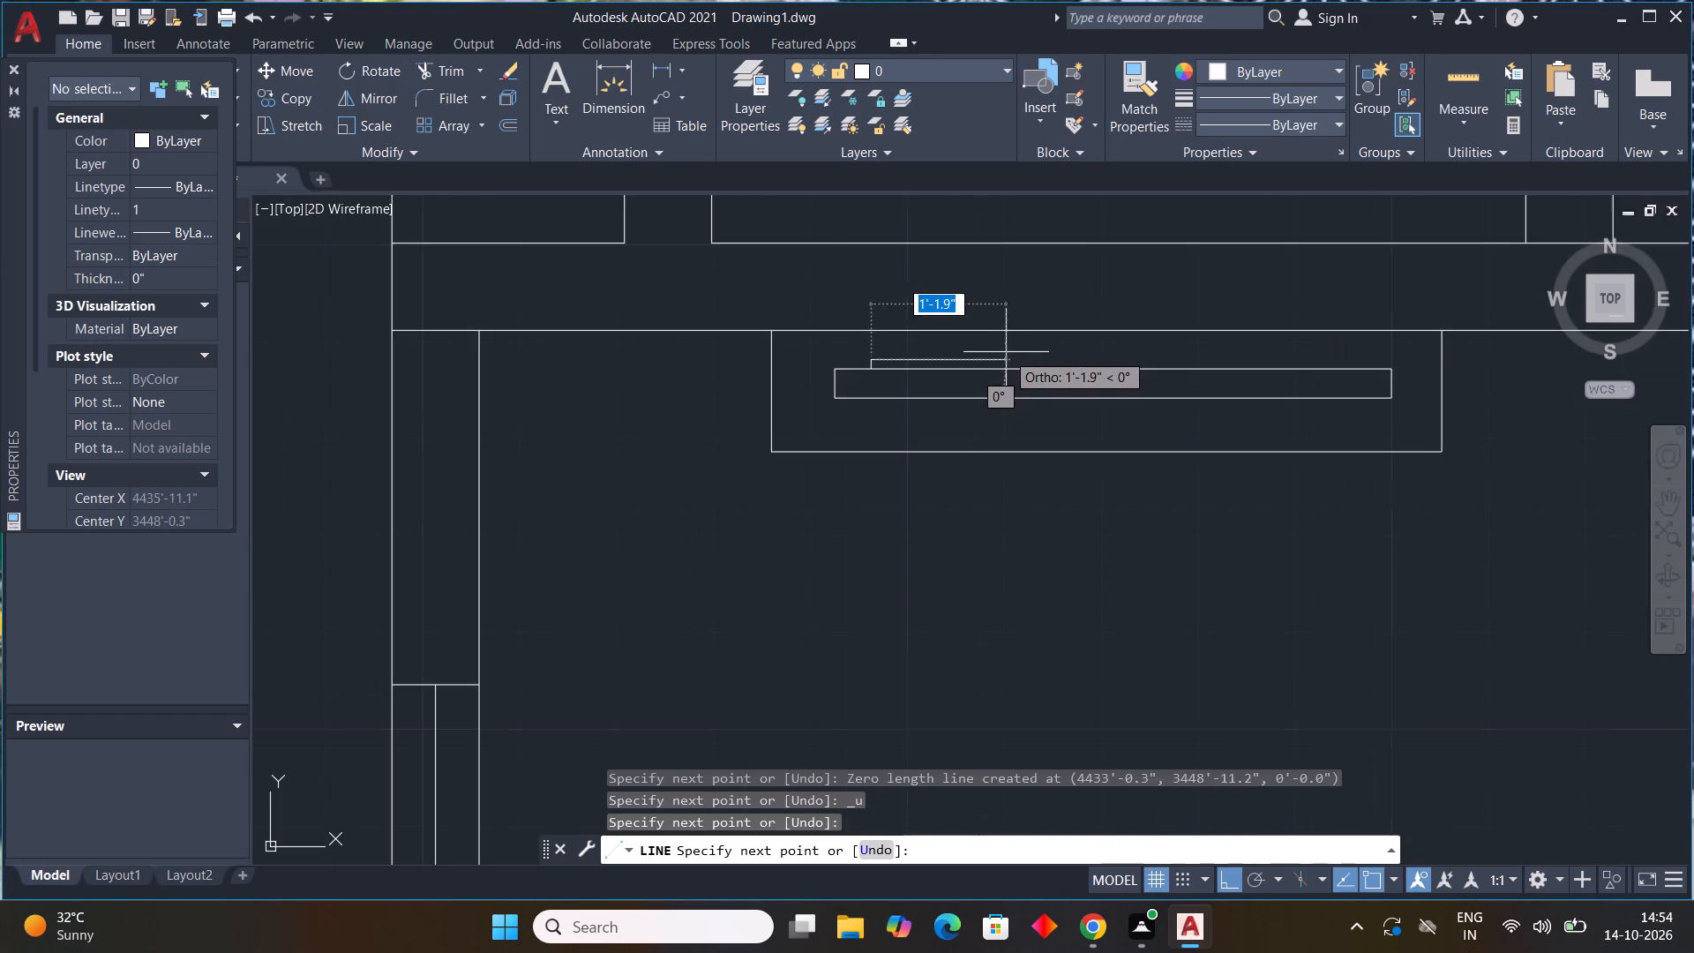
{"action": "middle_click_drag", "start_coordinate": [1035, 357], "coordinate": [566, 235]}
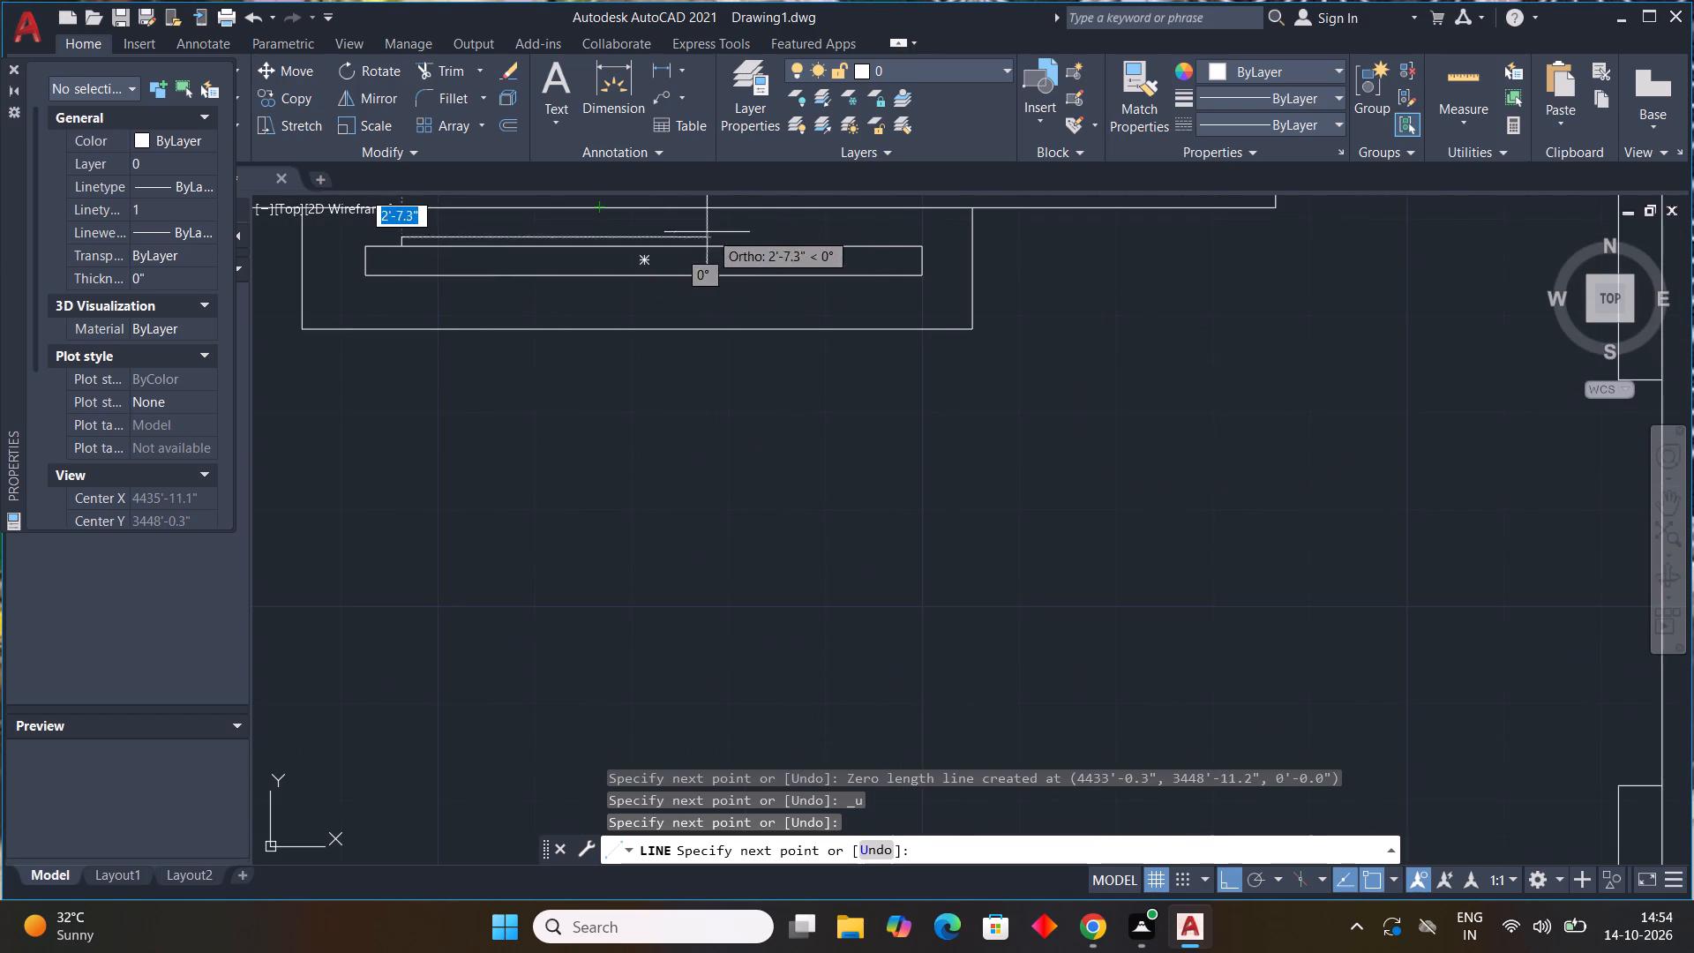
{"action": "scroll", "coordinate": [777, 226], "scroll_direction": "up", "scroll_amount": 2}
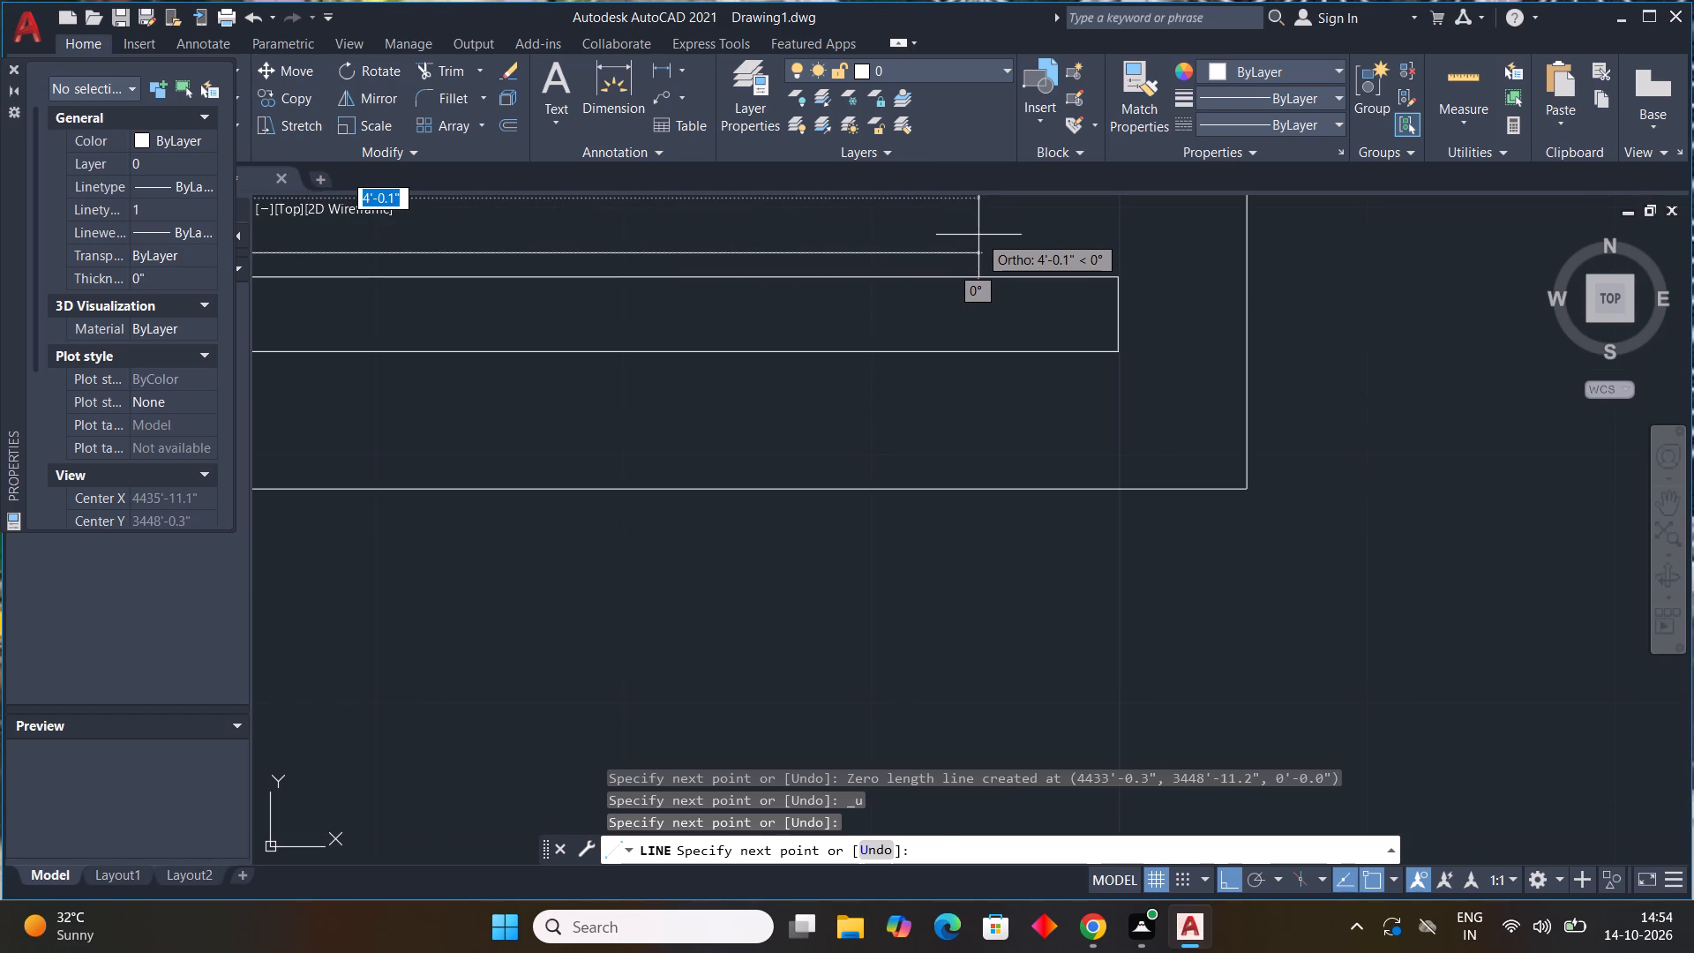
{"action": "left_click", "coordinate": [981, 235]}
{"action": "left_click", "coordinate": [975, 273]}
{"action": "scroll", "coordinate": [1067, 281], "scroll_direction": "down", "scroll_amount": 4}
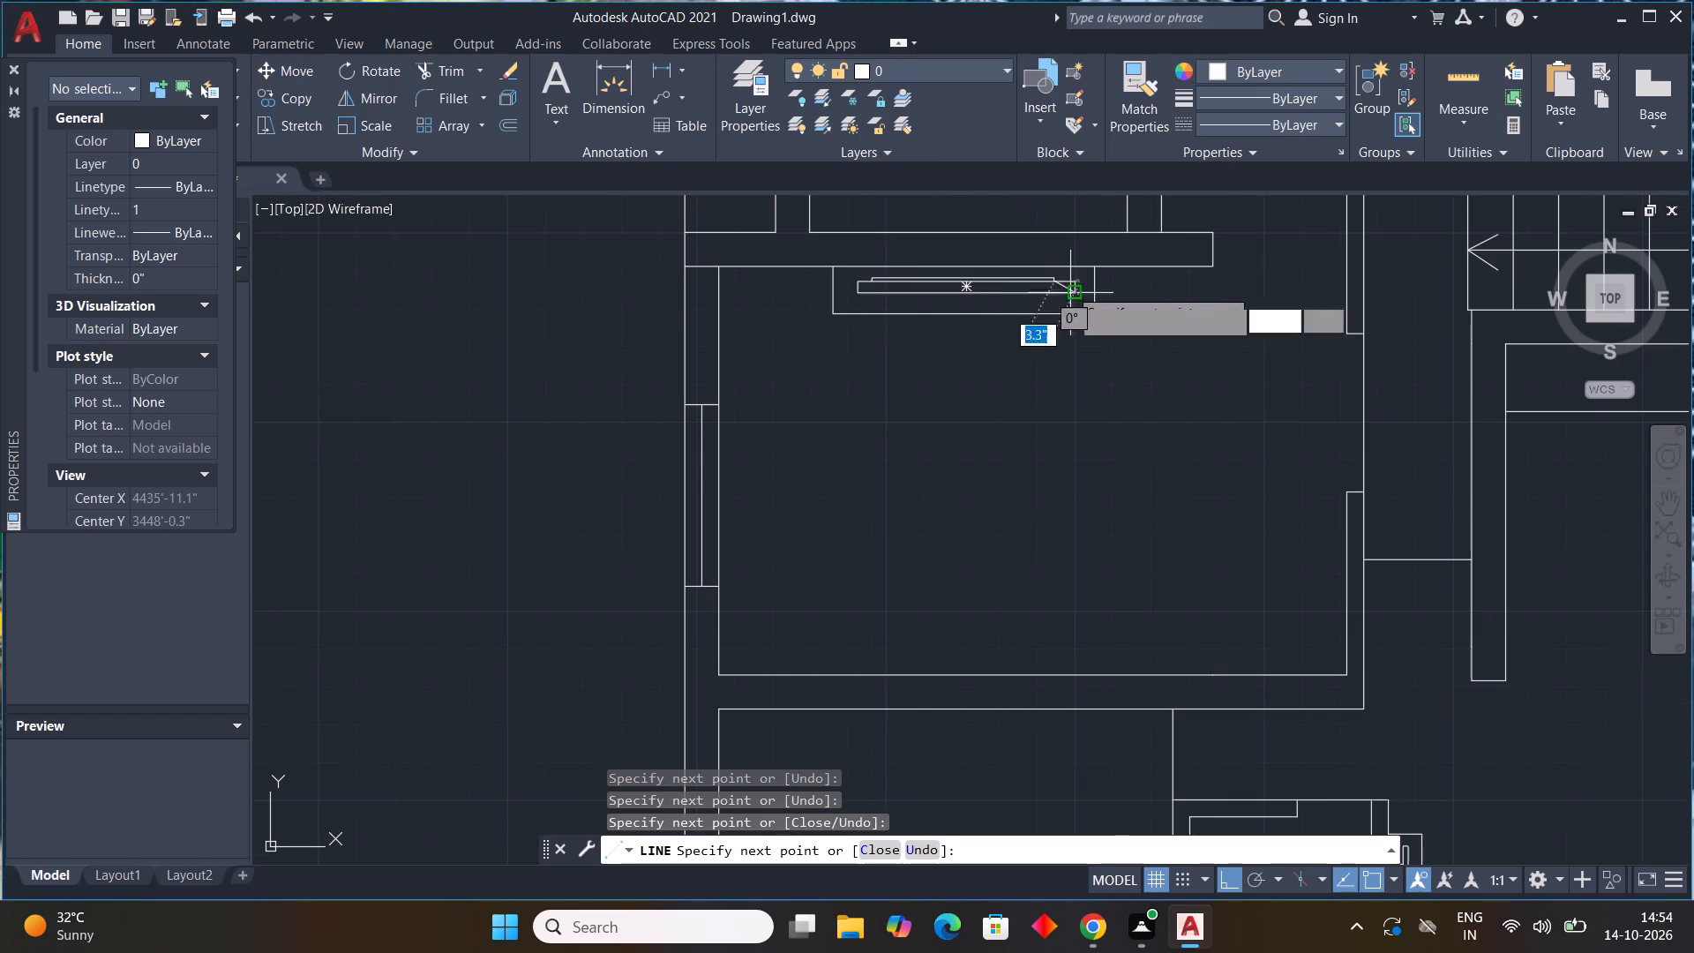
{"action": "key", "text": "Escape"}
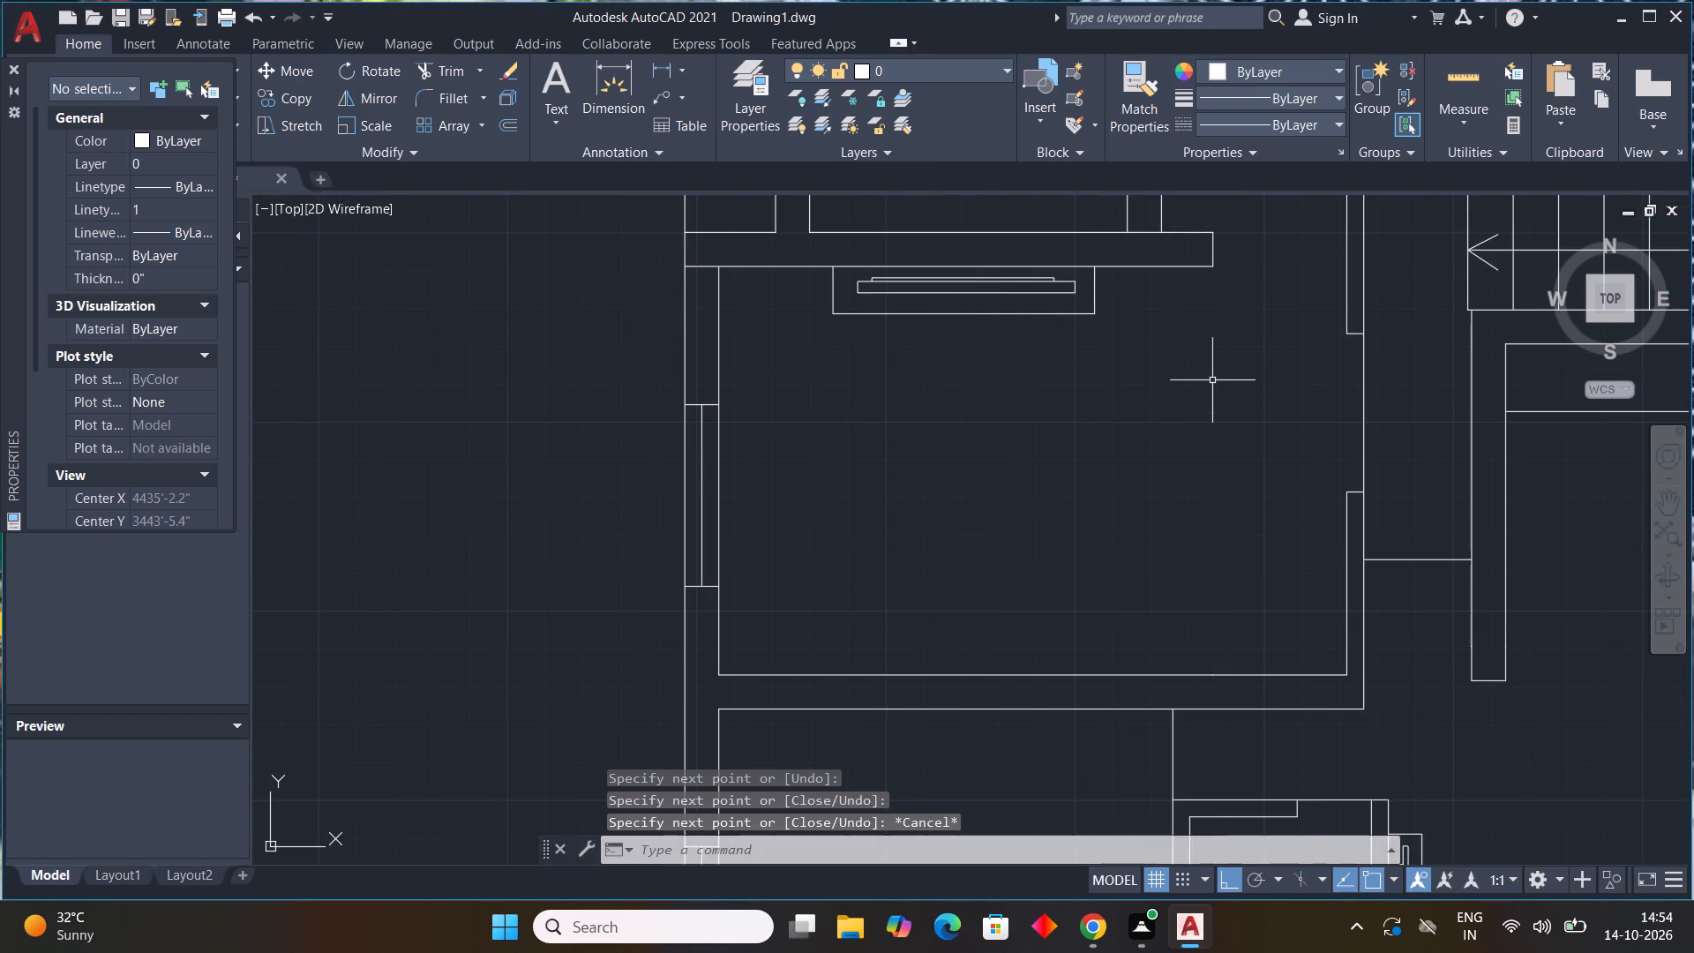
Rotate the spare three-line window symbol outside the plan's upper left by 270° so it lies horizontal.
{"action": "scroll", "coordinate": [1212, 380], "scroll_direction": "down", "scroll_amount": 3}
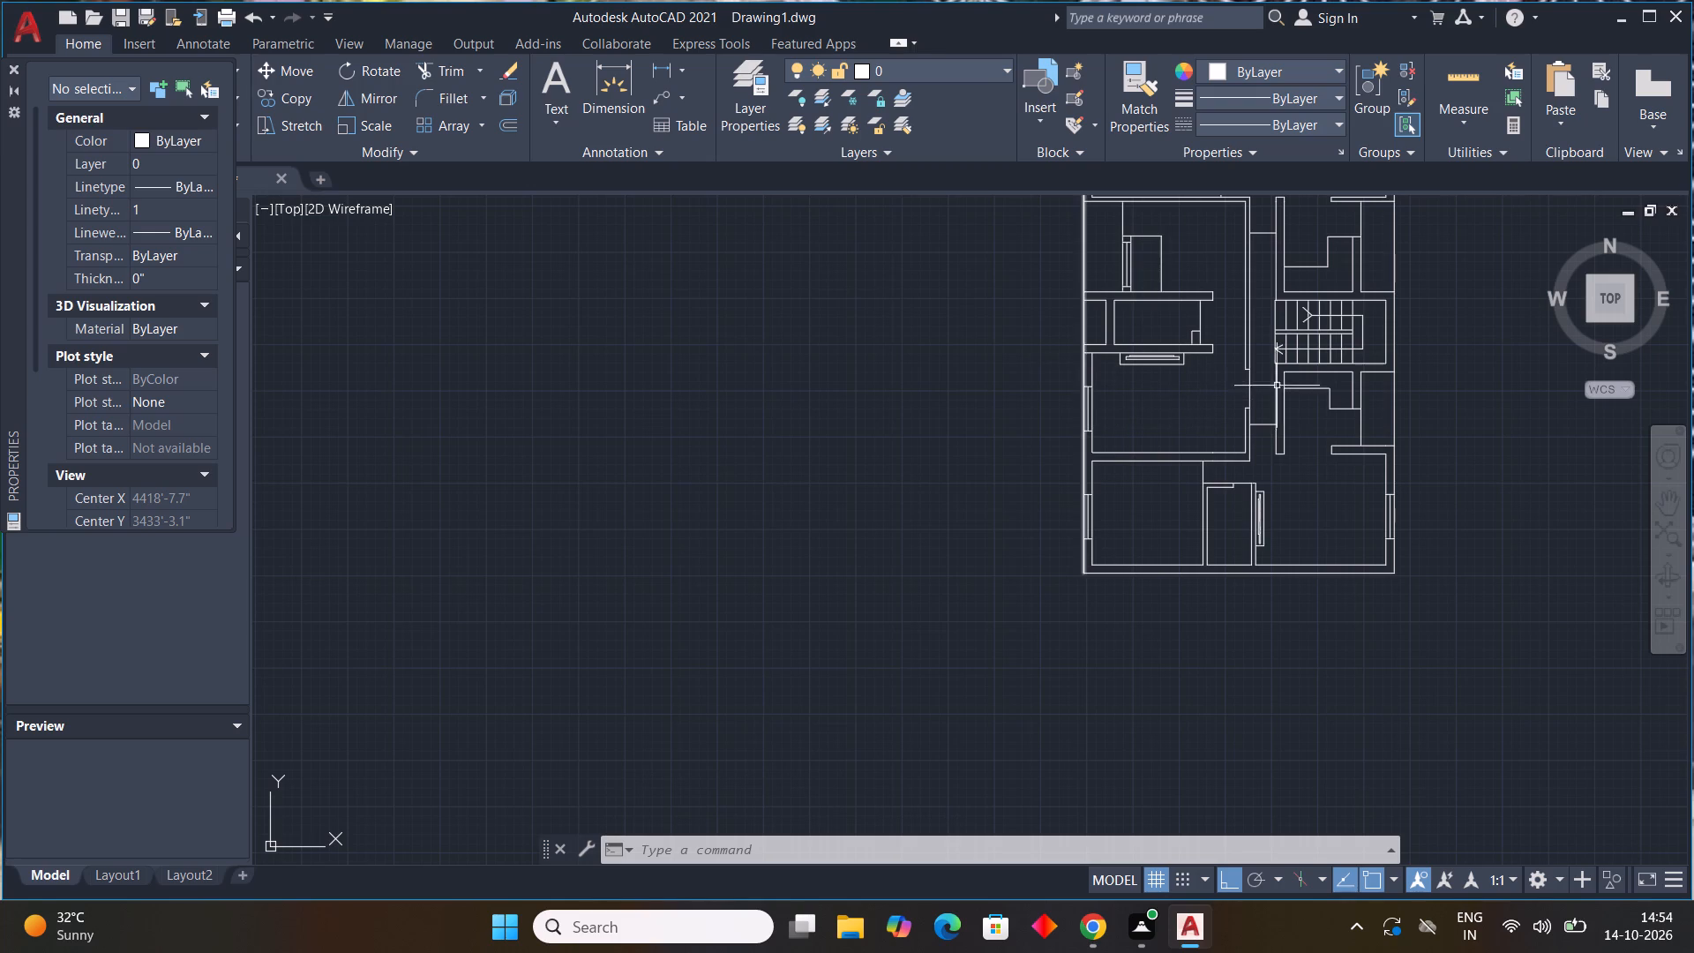
{"action": "middle_click_drag", "start_coordinate": [1256, 379], "coordinate": [741, 620]}
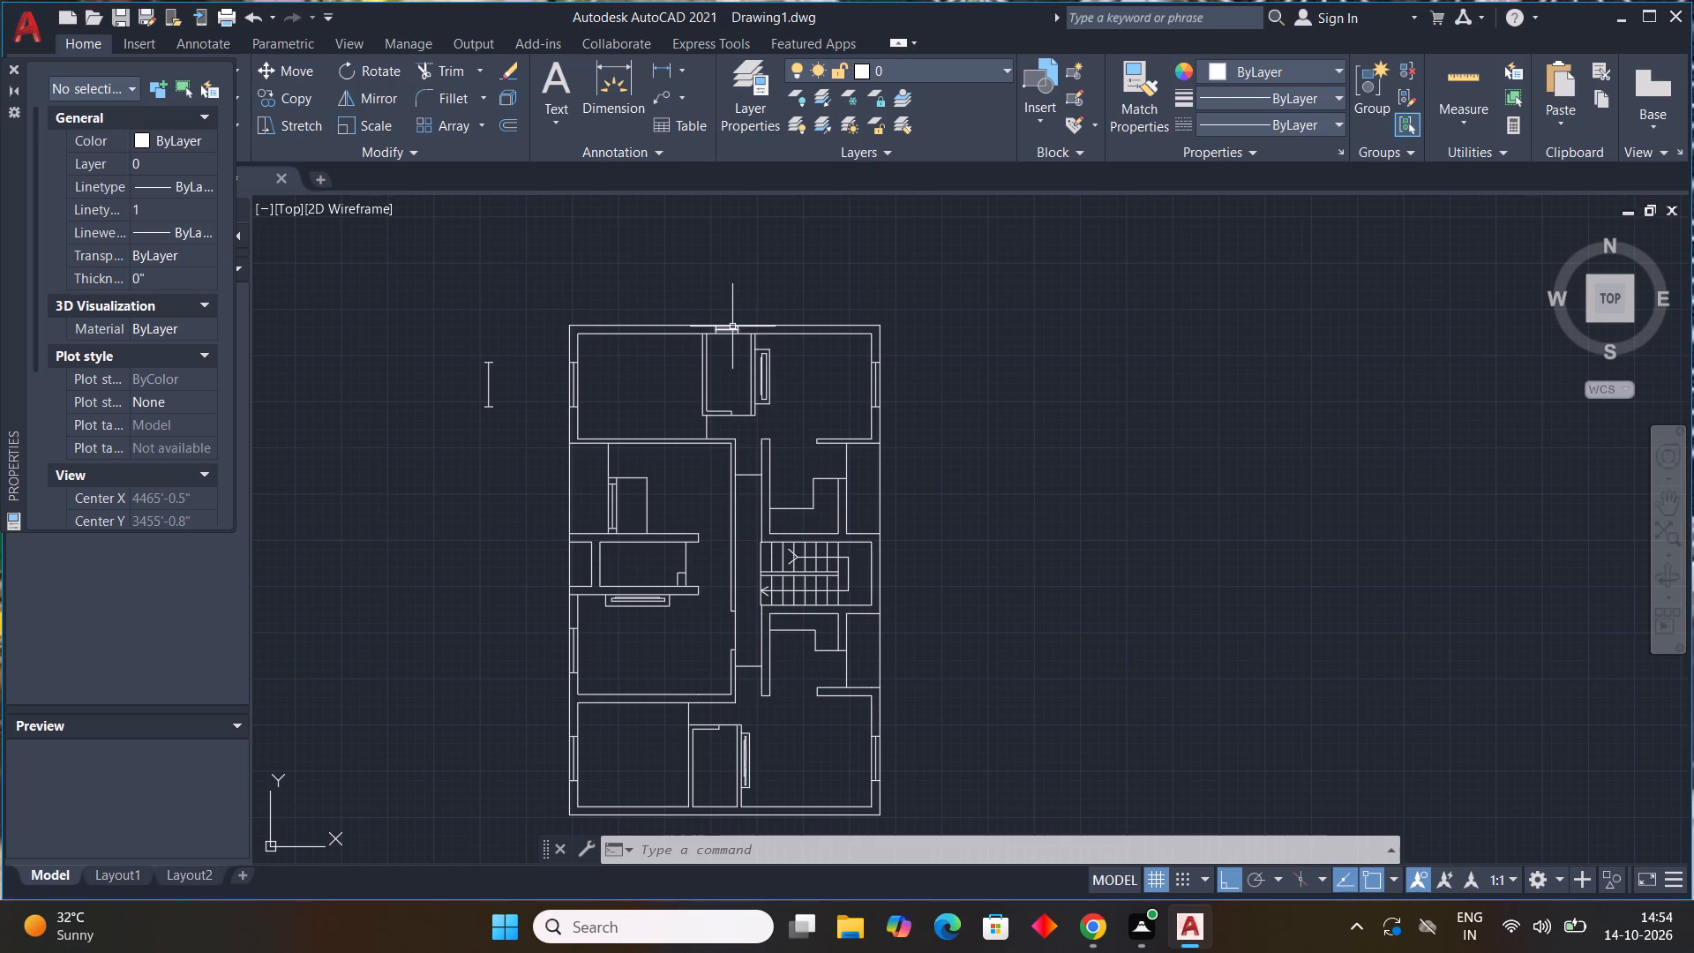
{"action": "scroll", "coordinate": [757, 328], "scroll_direction": "up", "scroll_amount": 5}
{"action": "scroll", "coordinate": [738, 341], "scroll_direction": "down", "scroll_amount": 4}
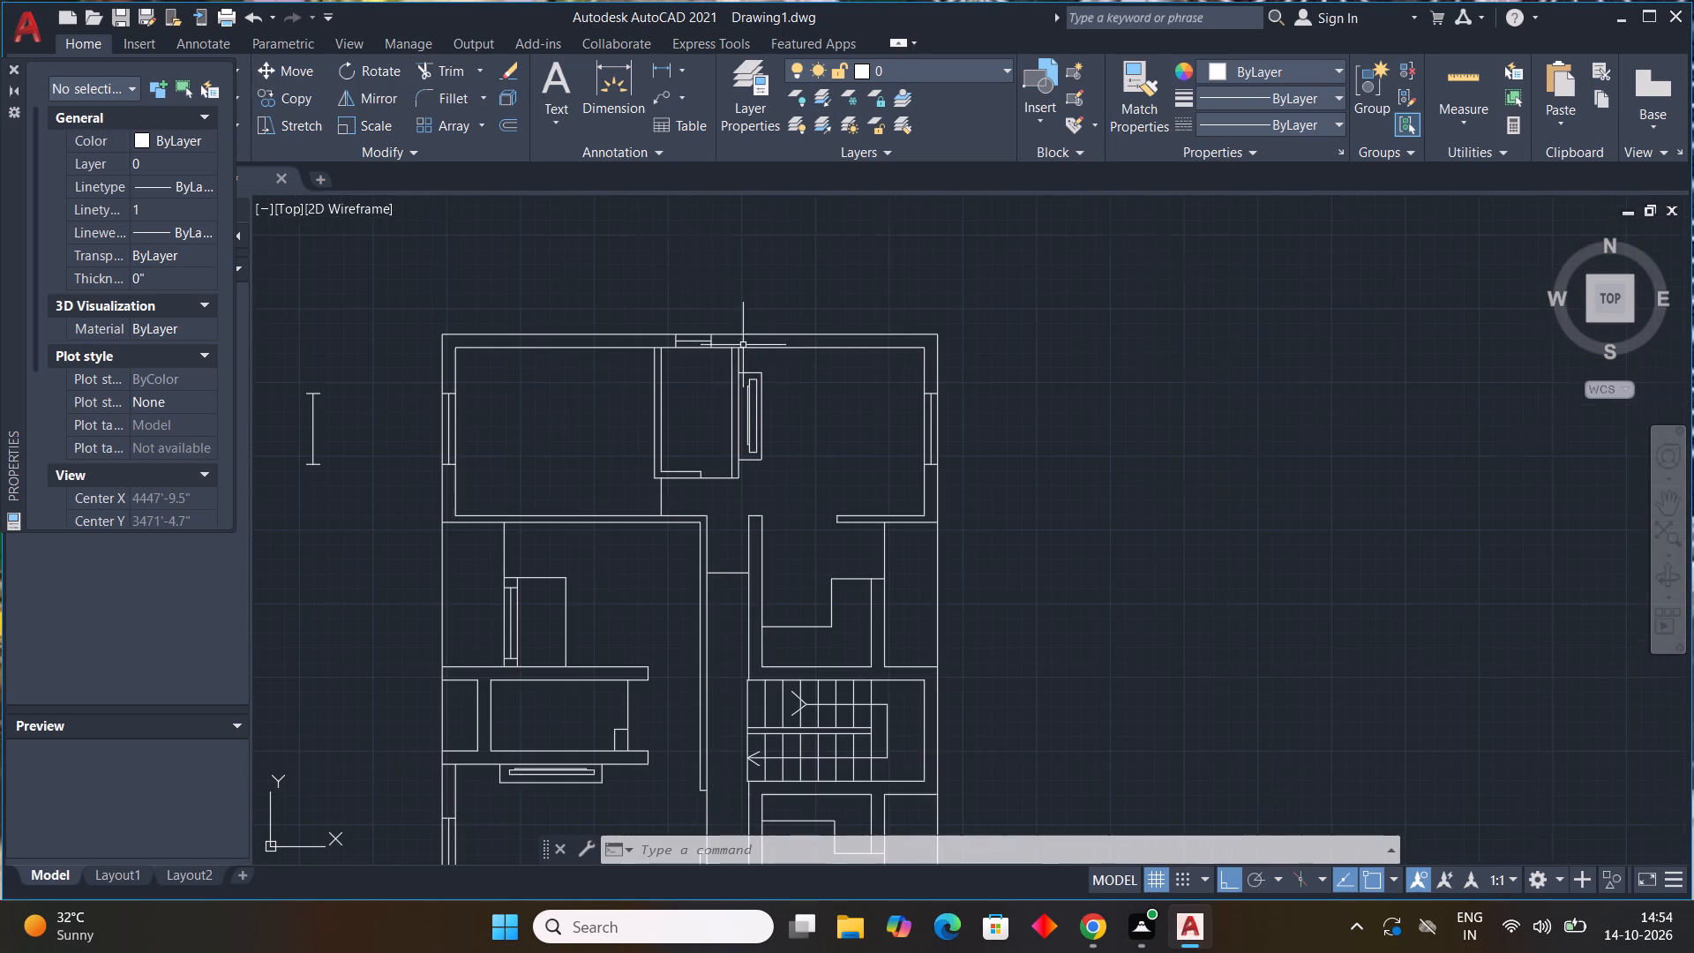
{"action": "middle_click_drag", "start_coordinate": [379, 436], "coordinate": [660, 405]}
{"action": "left_click_drag", "start_coordinate": [620, 303], "coordinate": [620, 311]}
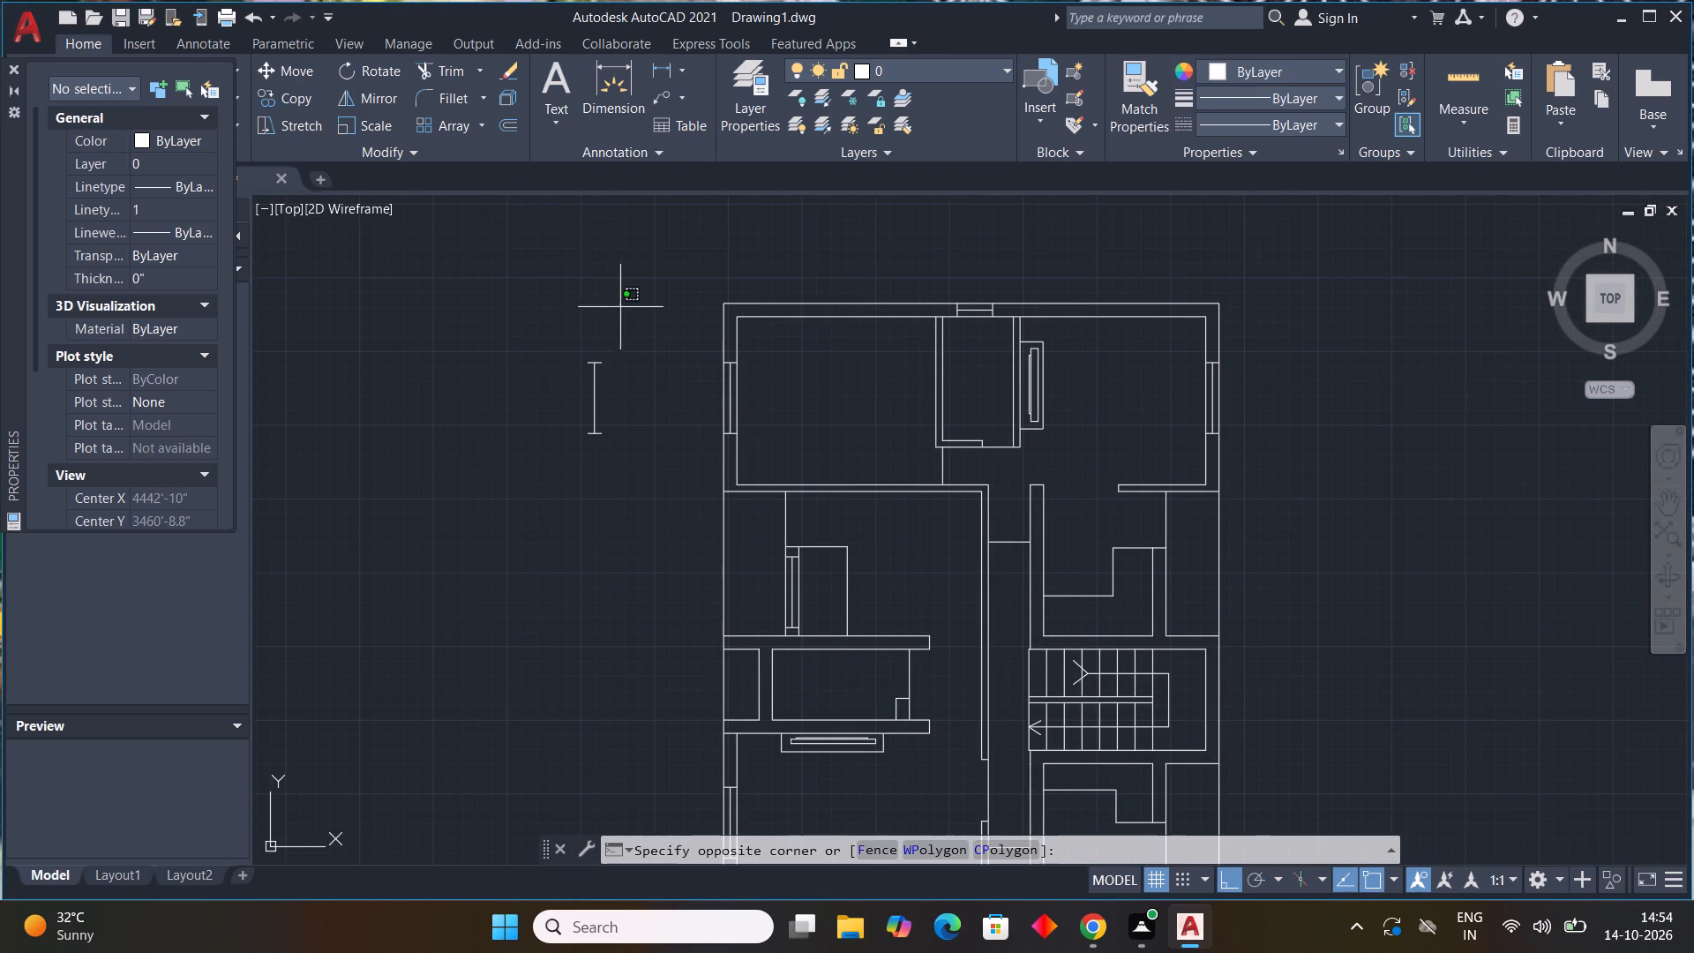
{"action": "left_click_drag", "start_coordinate": [620, 311], "coordinate": [622, 319]}
{"action": "left_click", "coordinate": [557, 494]}
{"action": "type", "text": "ro"}
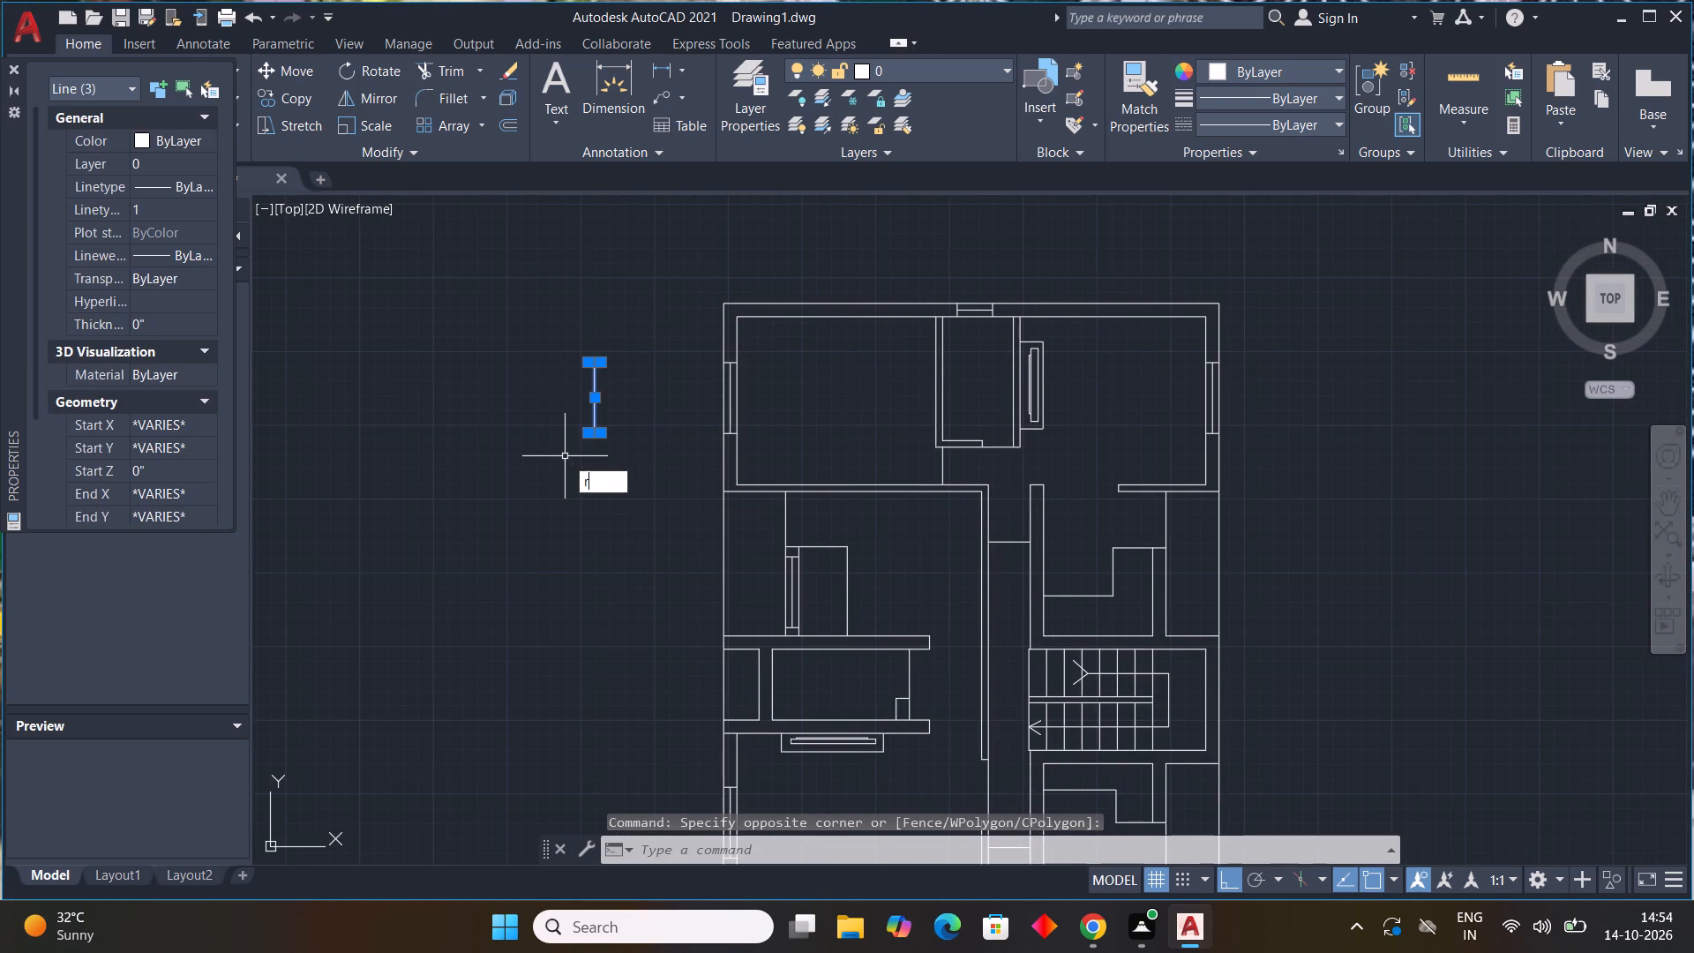
{"action": "key", "text": "space"}
{"action": "left_click", "coordinate": [605, 359]}
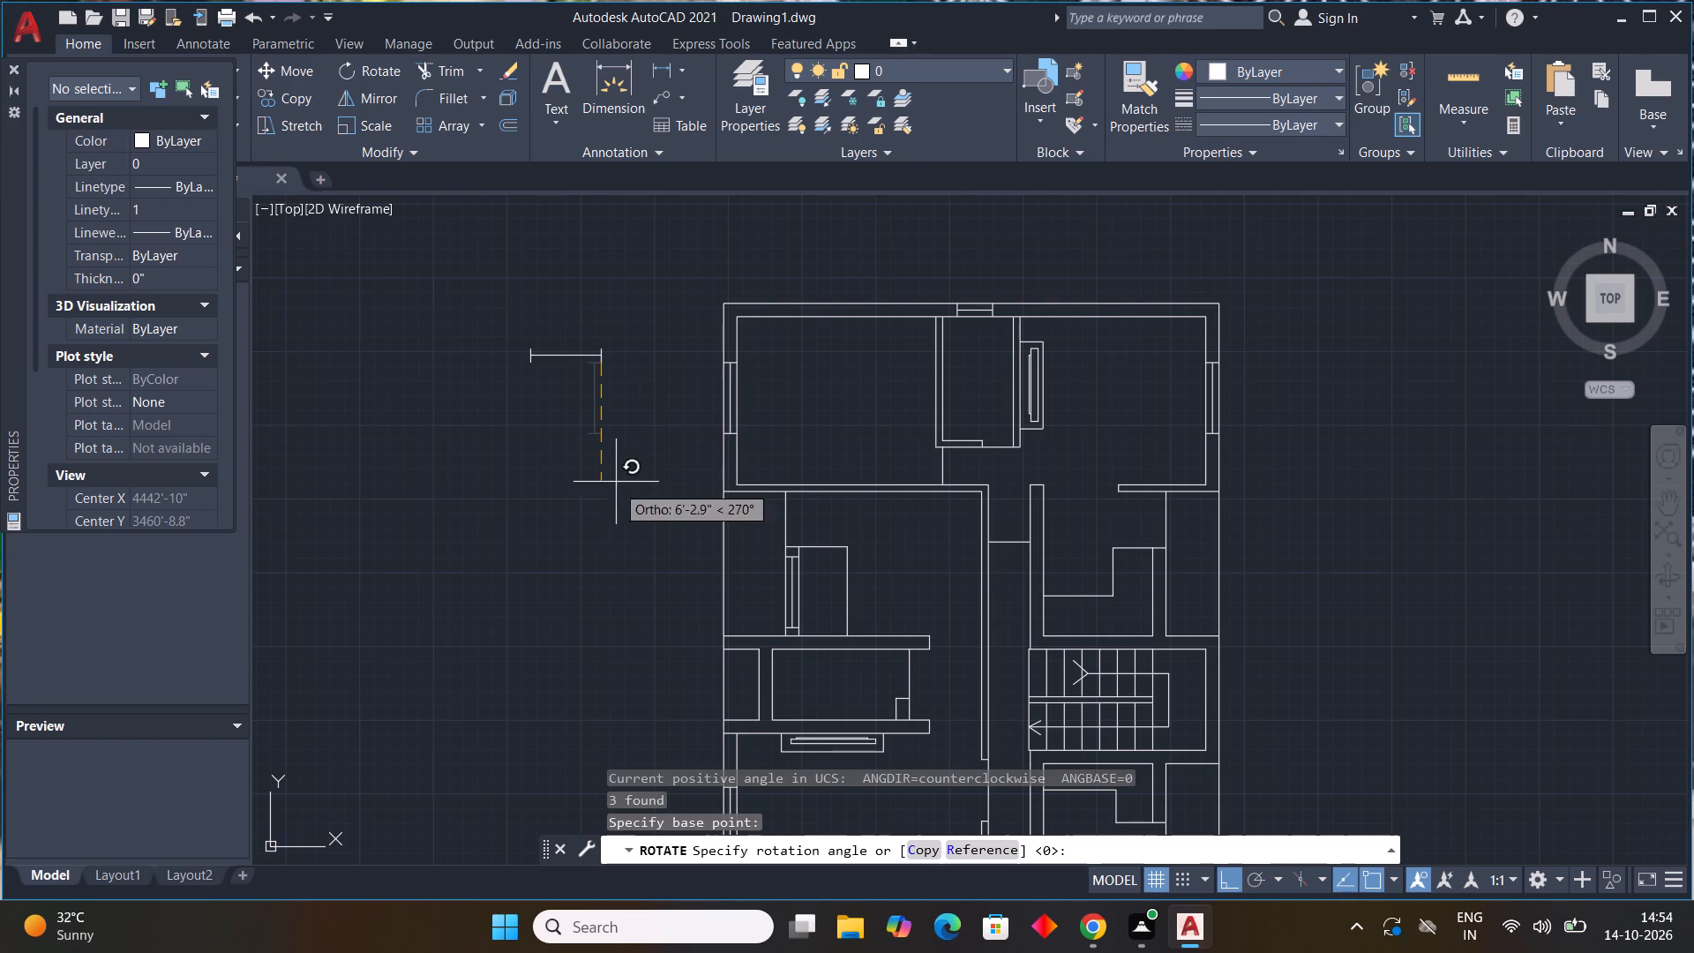
{"action": "left_click", "coordinate": [606, 517]}
Copy the spare horizontal window symbol into the plan's top outer wall, once for the top-left room and once for the top-right room.
{"action": "left_click_drag", "start_coordinate": [638, 329], "coordinate": [609, 356]}
{"action": "left_click", "coordinate": [473, 416]}
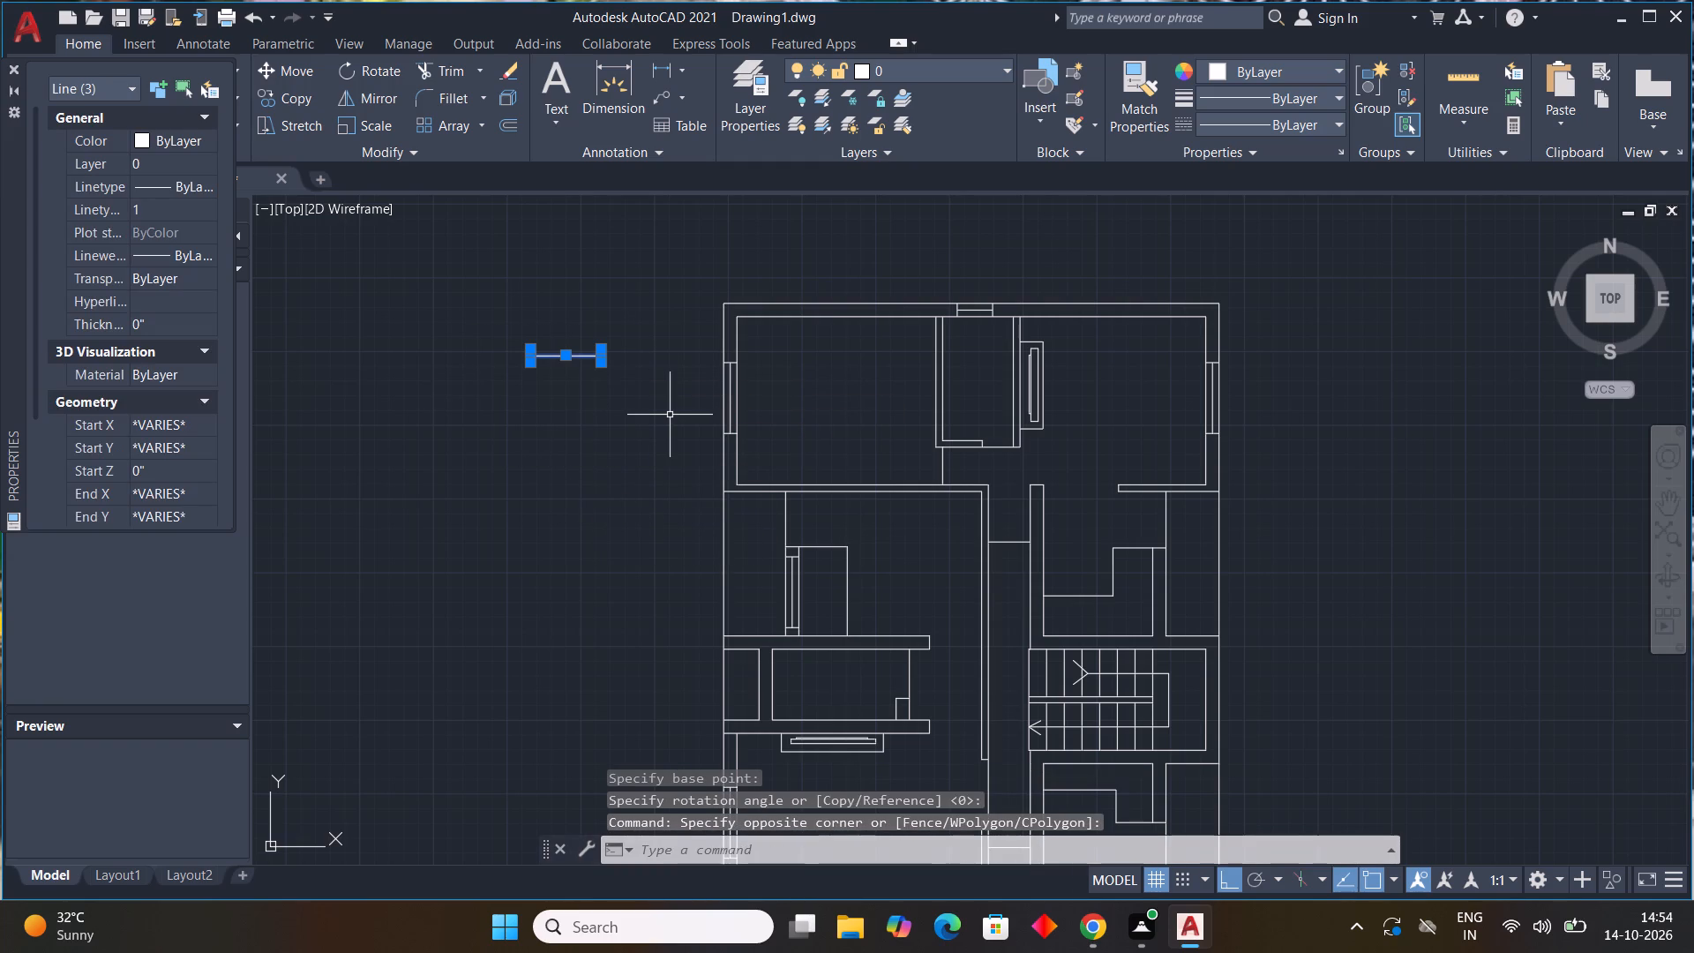
{"action": "key", "text": "c"}
{"action": "type", "text": "o"}
{"action": "key", "text": "space"}
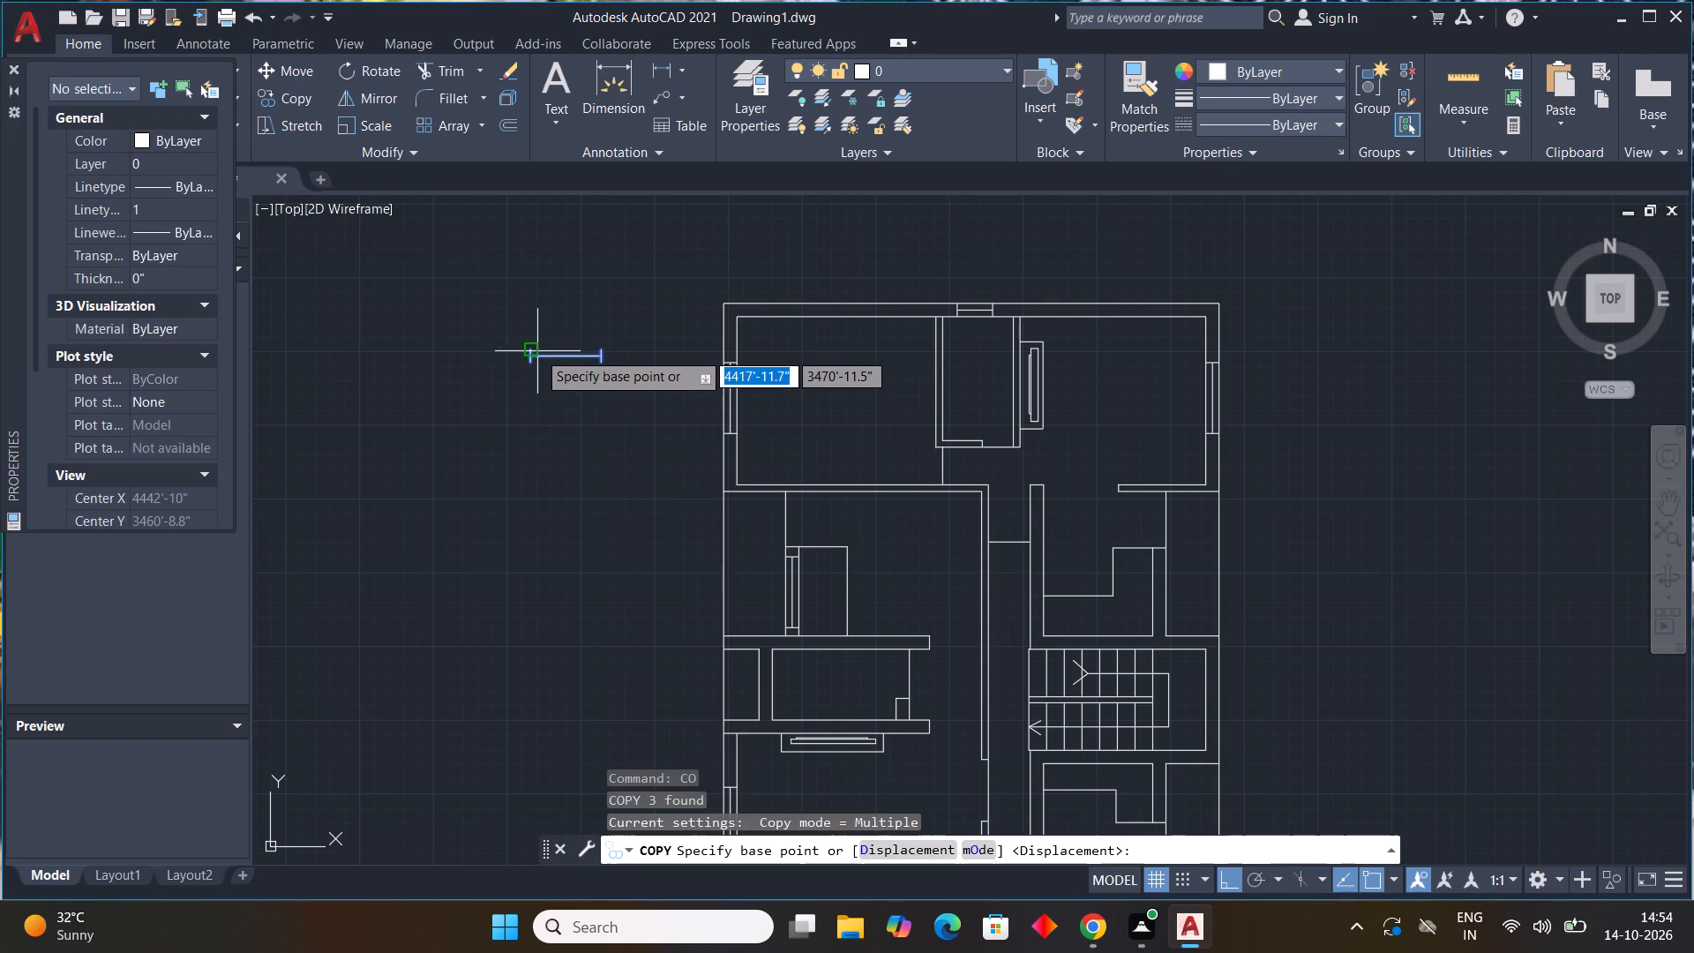
{"action": "left_click", "coordinate": [534, 349]}
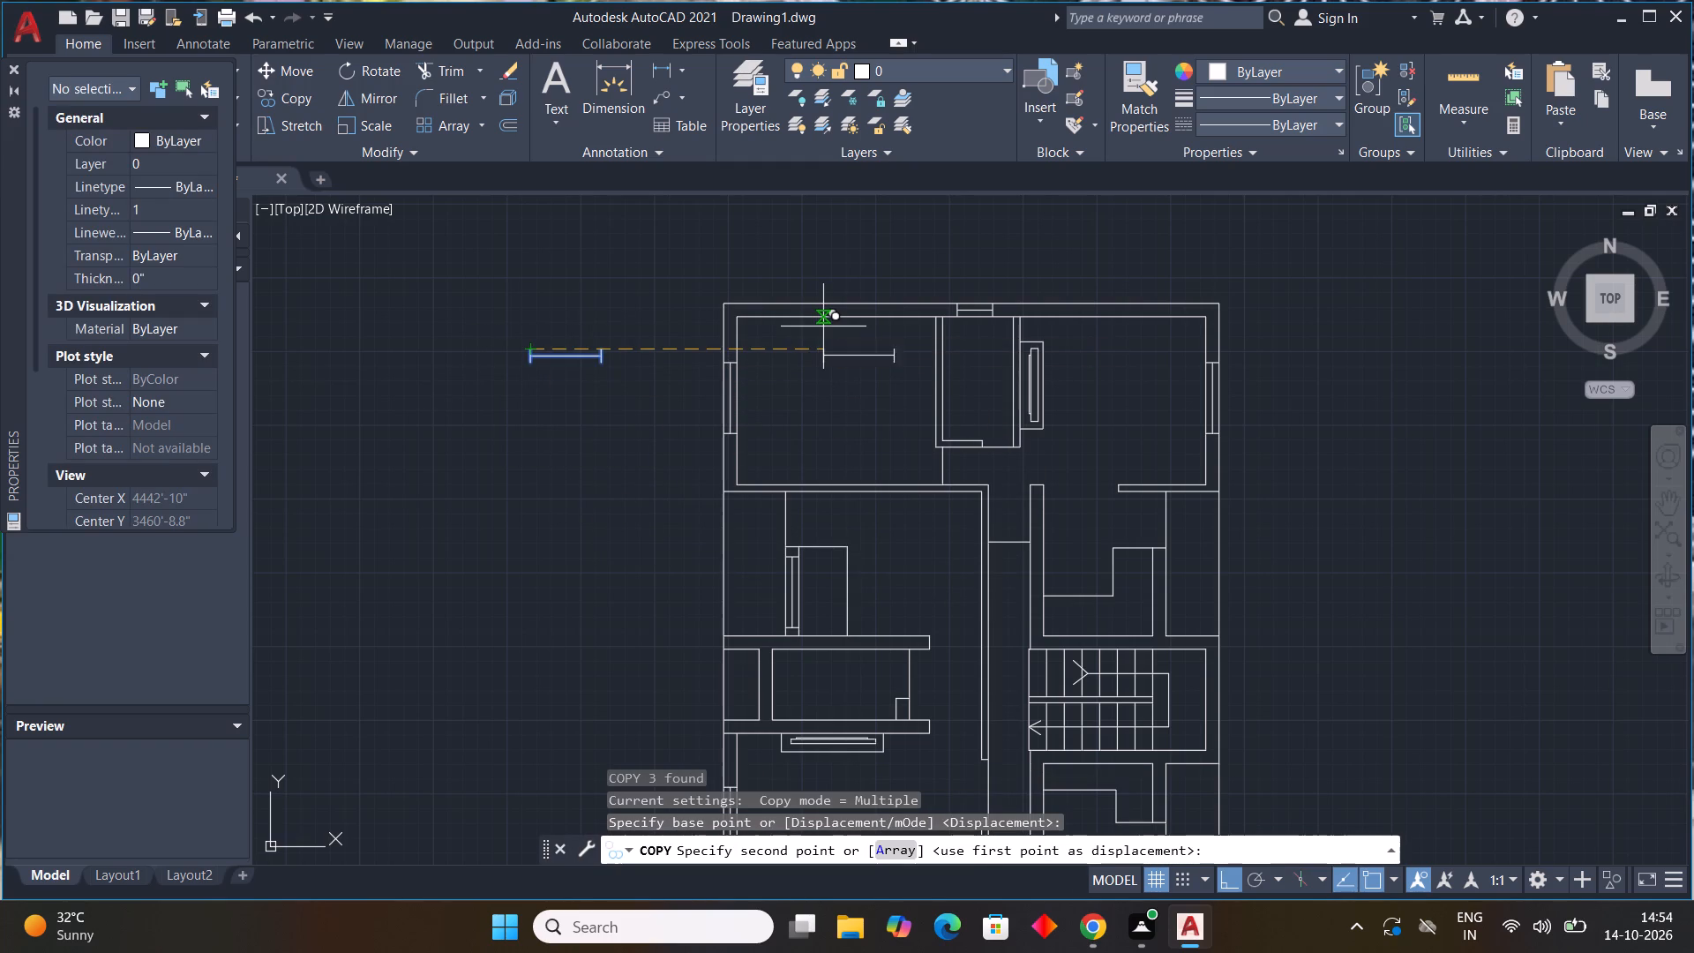
{"action": "key", "text": "F8"}
{"action": "scroll", "coordinate": [810, 319], "scroll_direction": "up", "scroll_amount": 3}
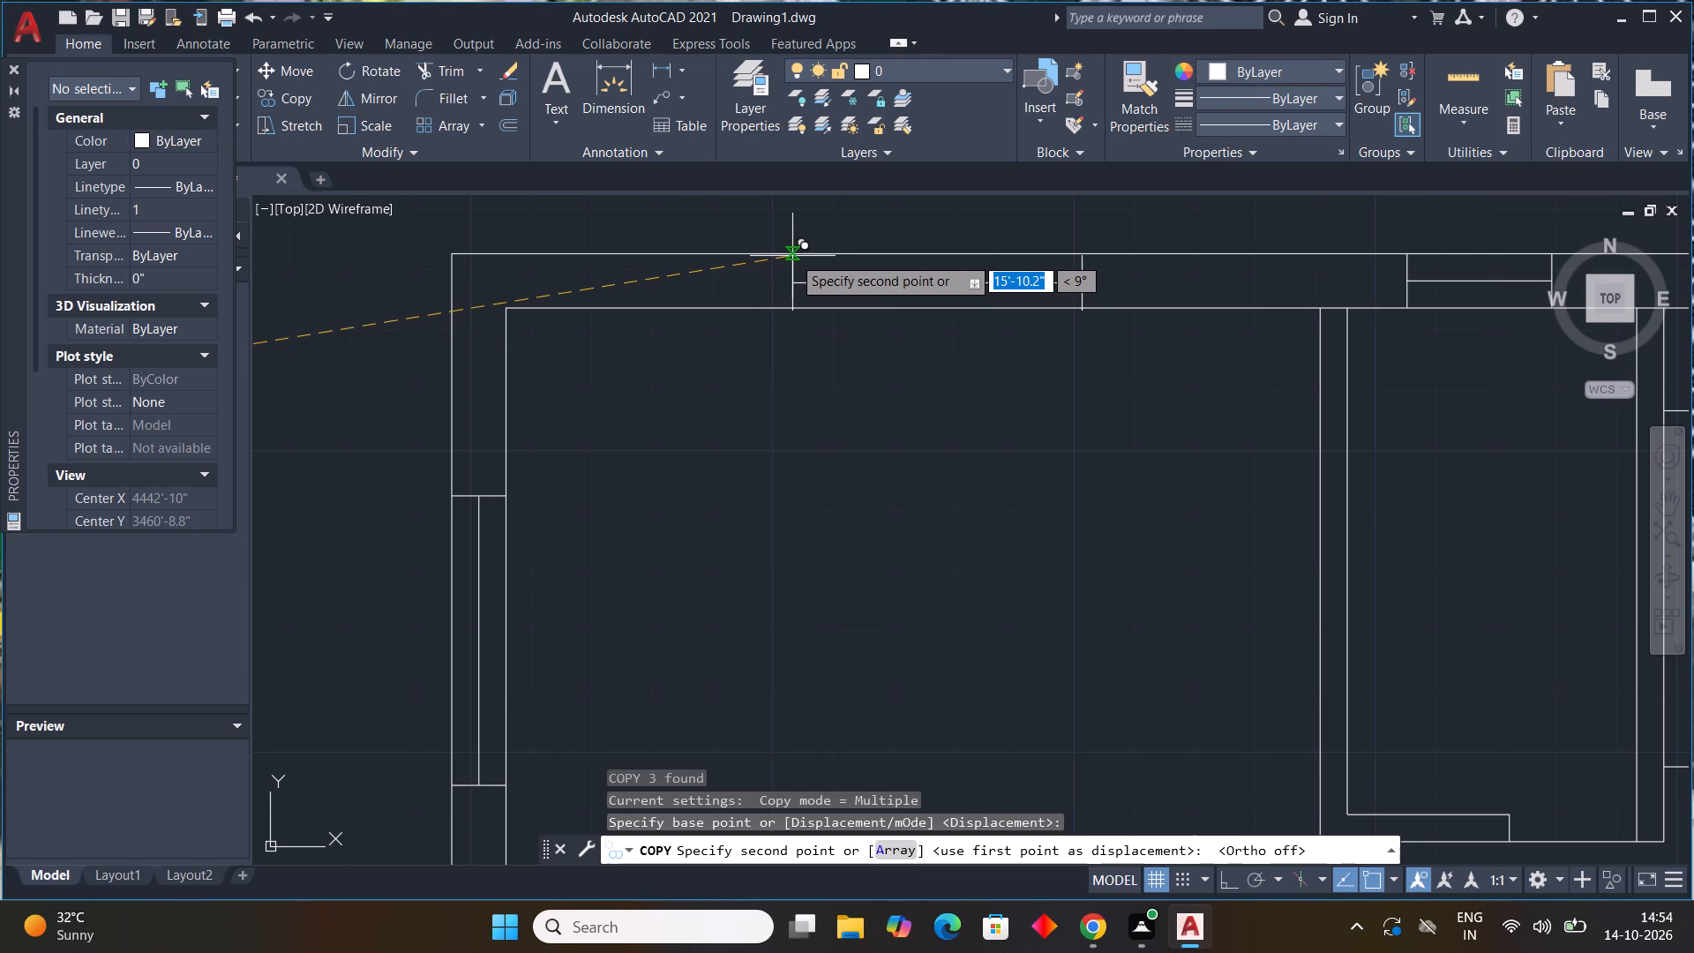
{"action": "left_click", "coordinate": [792, 256]}
{"action": "scroll", "coordinate": [855, 475], "scroll_direction": "down", "scroll_amount": 3}
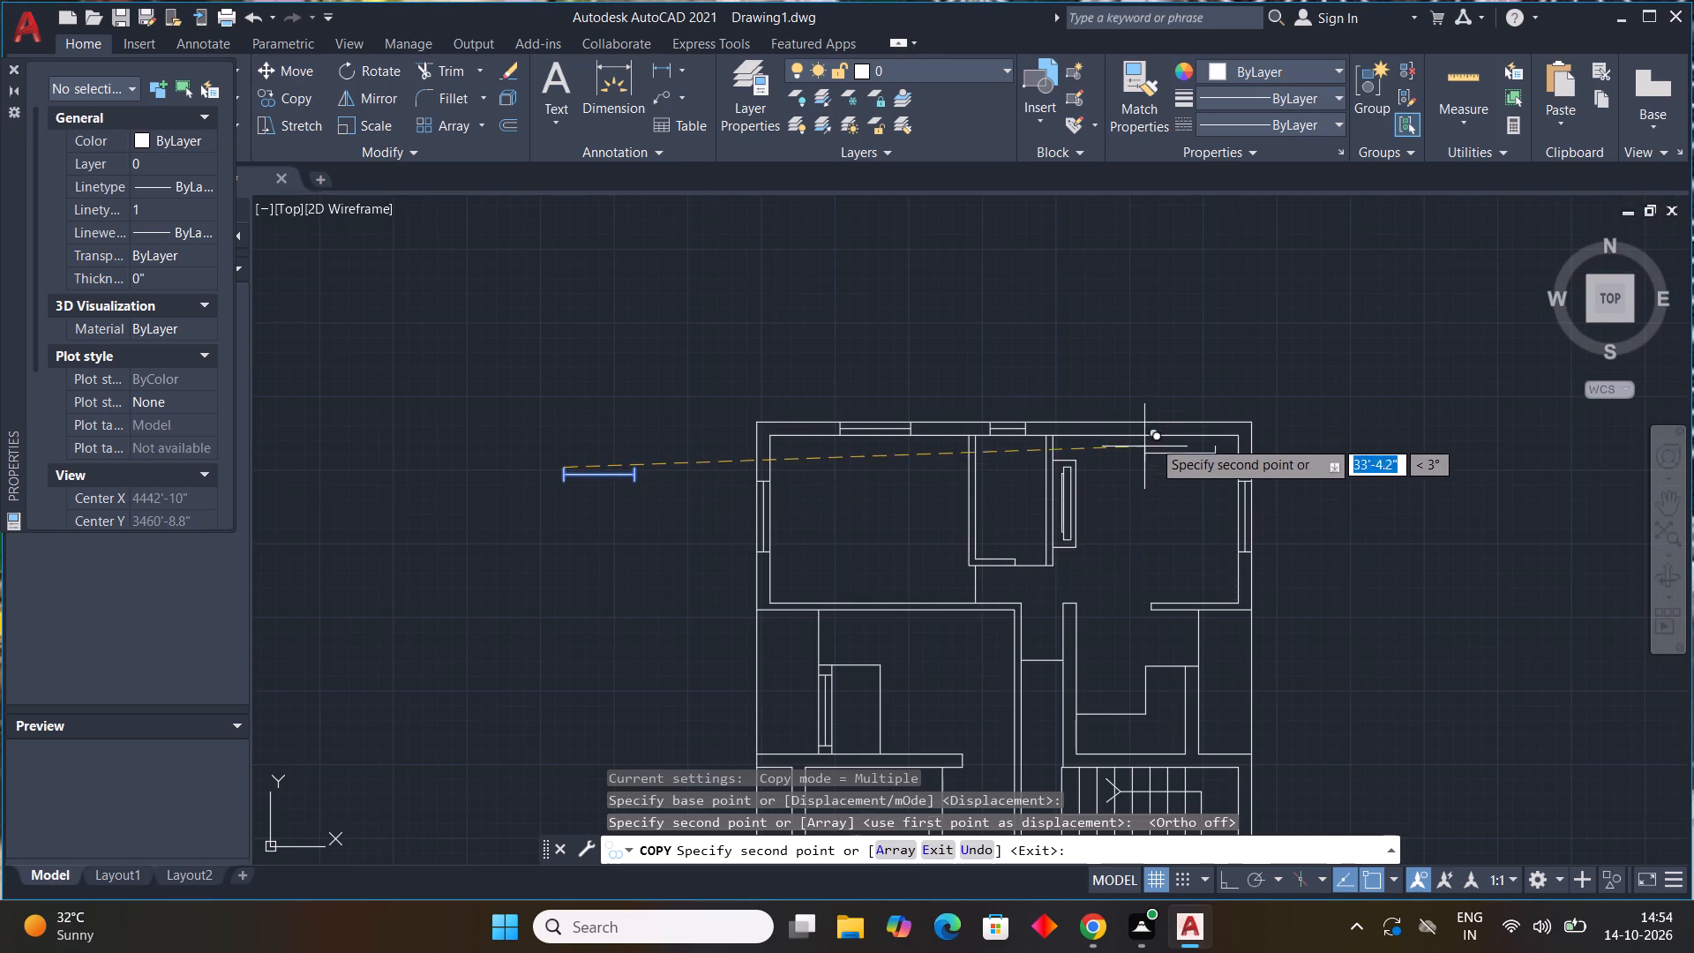
{"action": "scroll", "coordinate": [1156, 404], "scroll_direction": "up", "scroll_amount": 2}
{"action": "left_click", "coordinate": [1035, 448]}
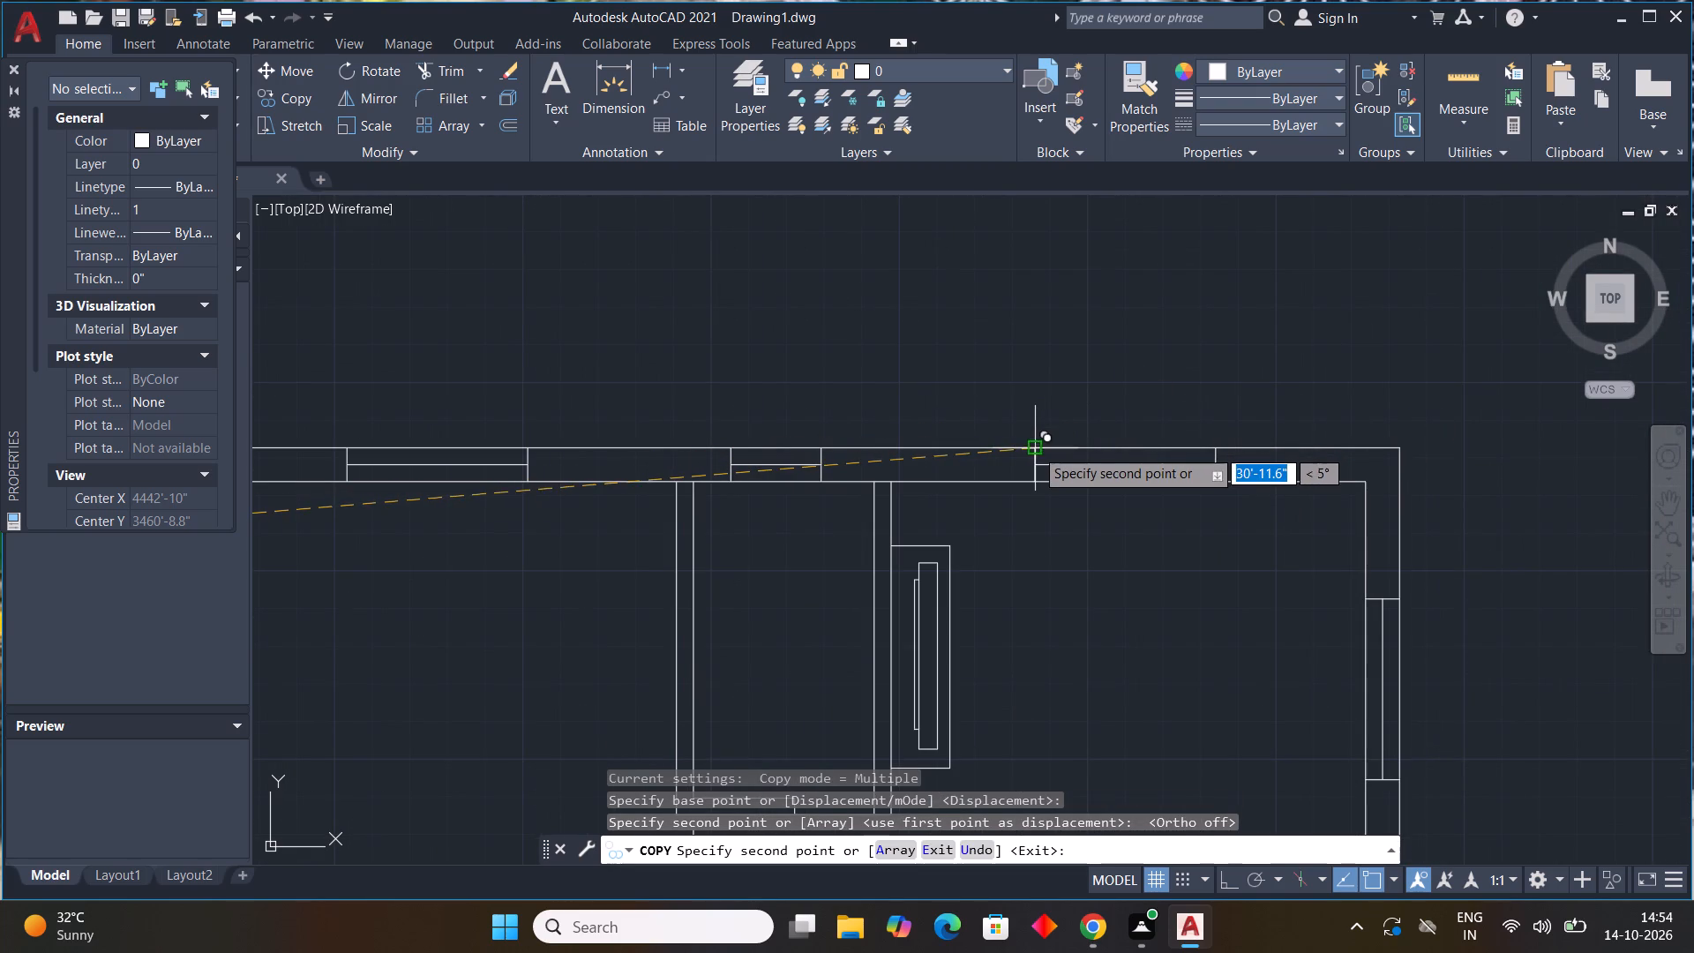
{"action": "scroll", "coordinate": [1100, 628], "scroll_direction": "down", "scroll_amount": 2}
Place two more copies of the horizontal window in the bottom outer wall, one at the bottom-right room and one at the bottom-left room.
{"action": "middle_click_drag", "start_coordinate": [1066, 593], "coordinate": [783, 276]}
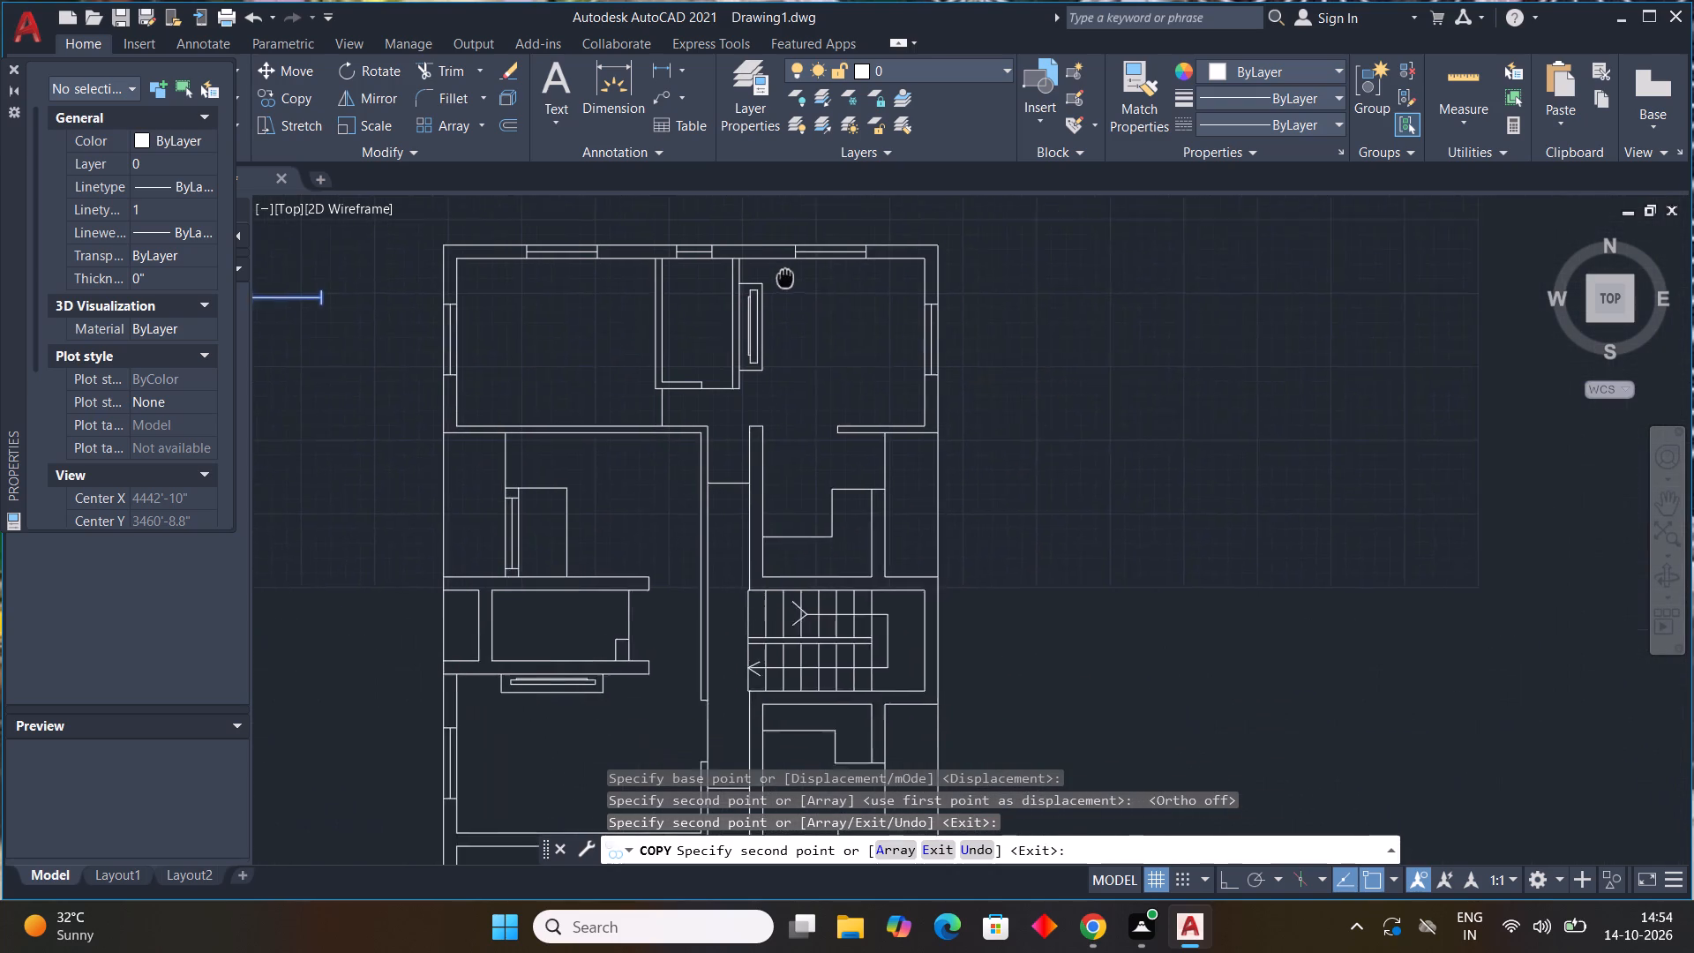
{"action": "middle_click_drag", "start_coordinate": [783, 276], "coordinate": [765, 256]}
{"action": "middle_click_drag", "start_coordinate": [996, 649], "coordinate": [1001, 380]}
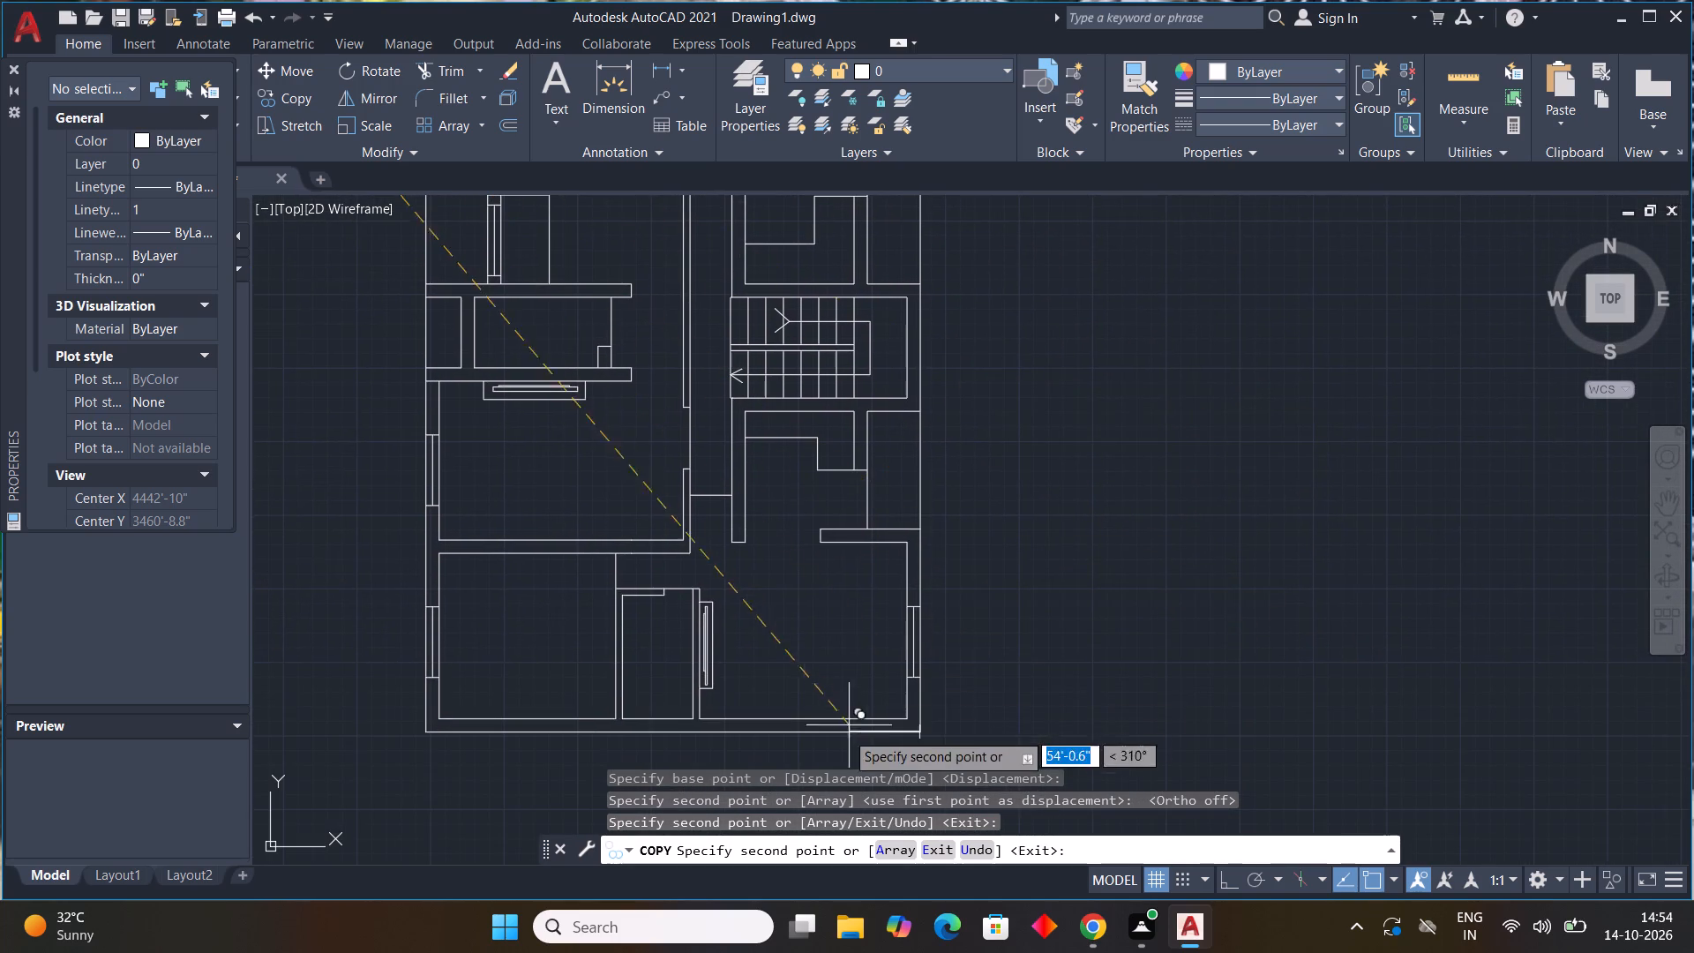
{"action": "scroll", "coordinate": [799, 725], "scroll_direction": "up", "scroll_amount": 1}
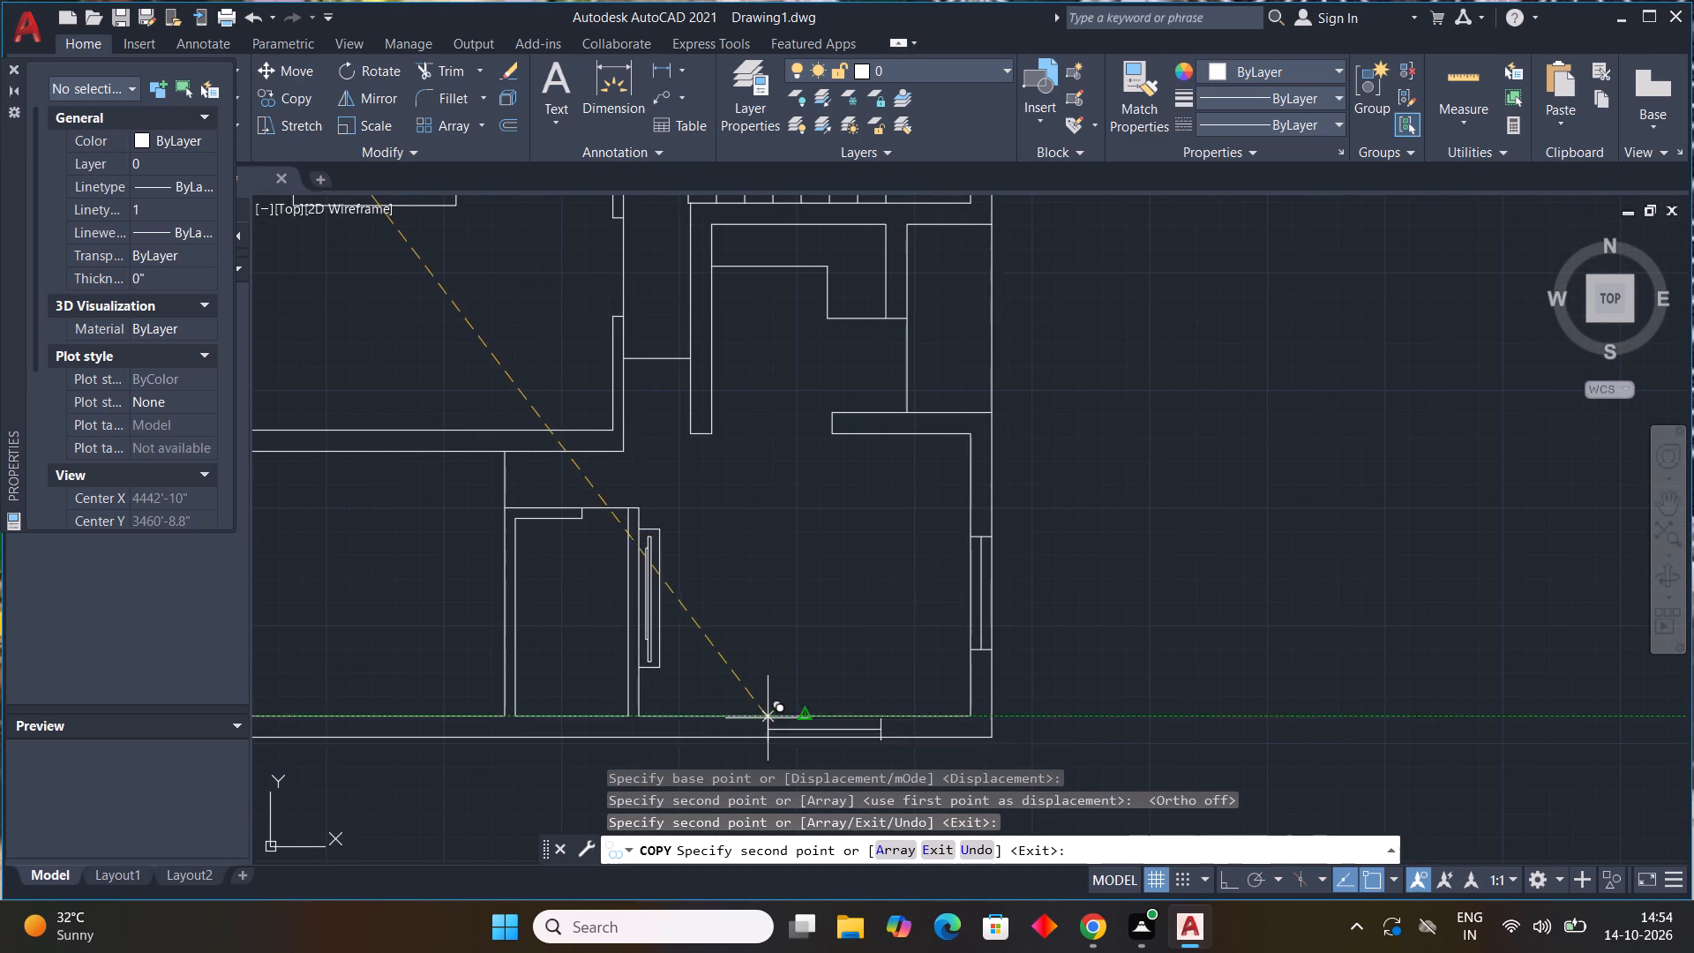
{"action": "left_click", "coordinate": [777, 709]}
{"action": "scroll", "coordinate": [1001, 761], "scroll_direction": "down", "scroll_amount": 3}
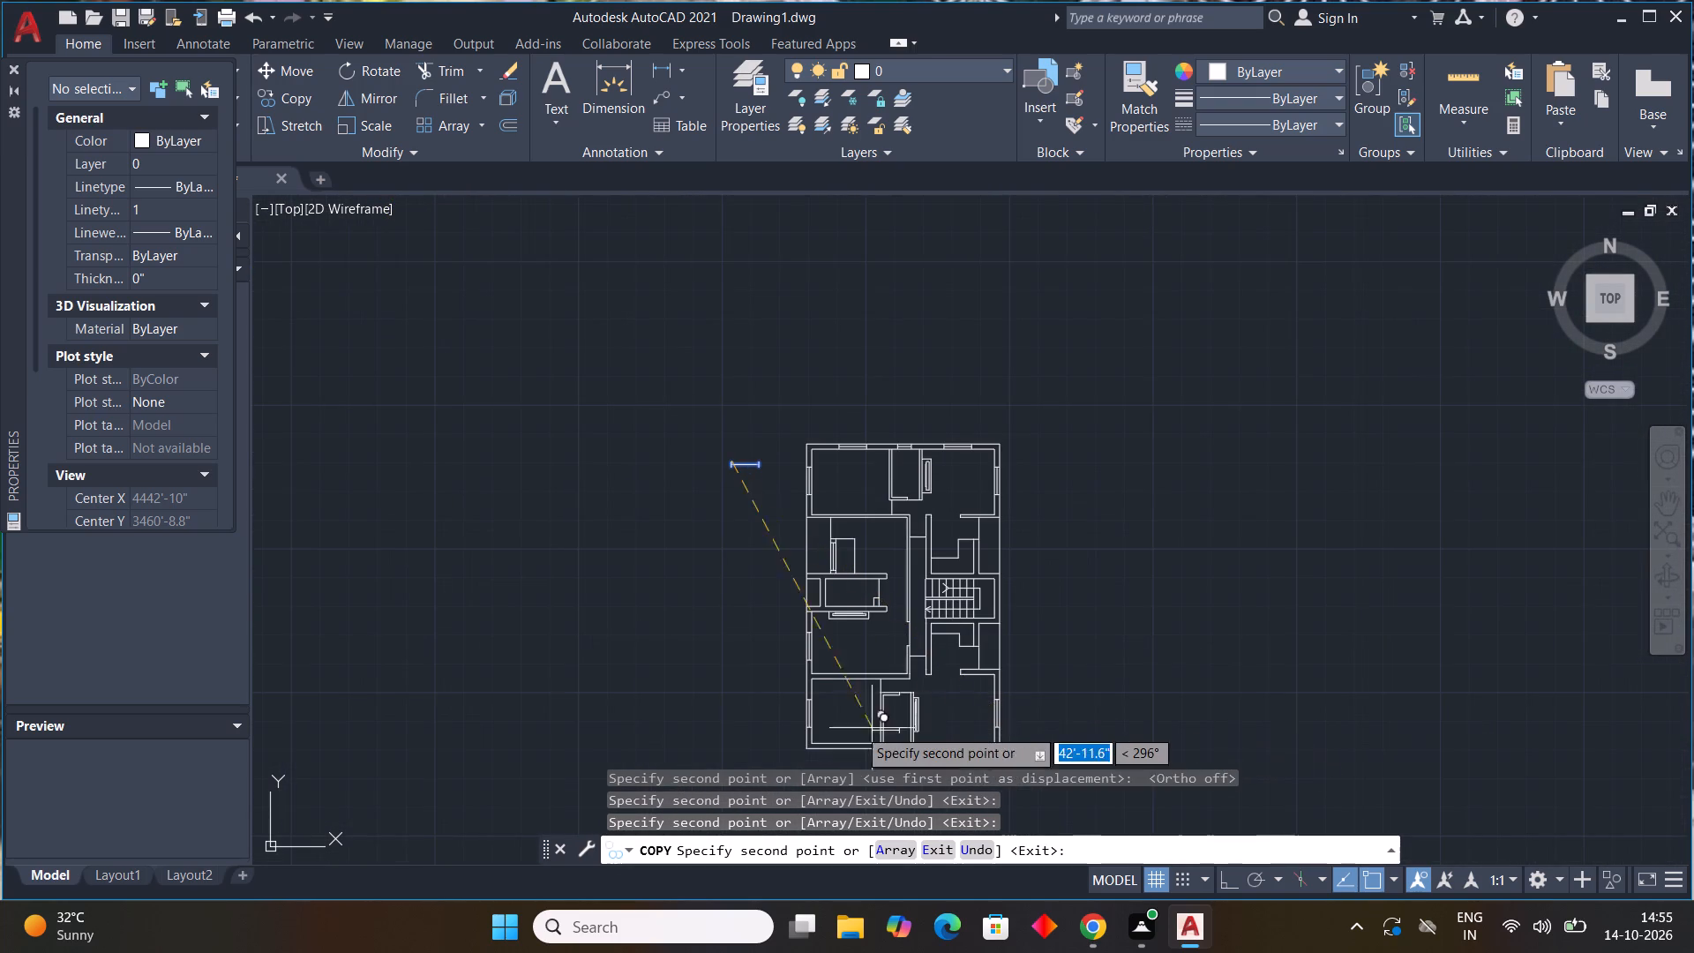
{"action": "scroll", "coordinate": [852, 747], "scroll_direction": "up", "scroll_amount": 2}
{"action": "middle_click_drag", "start_coordinate": [844, 724], "coordinate": [863, 594]}
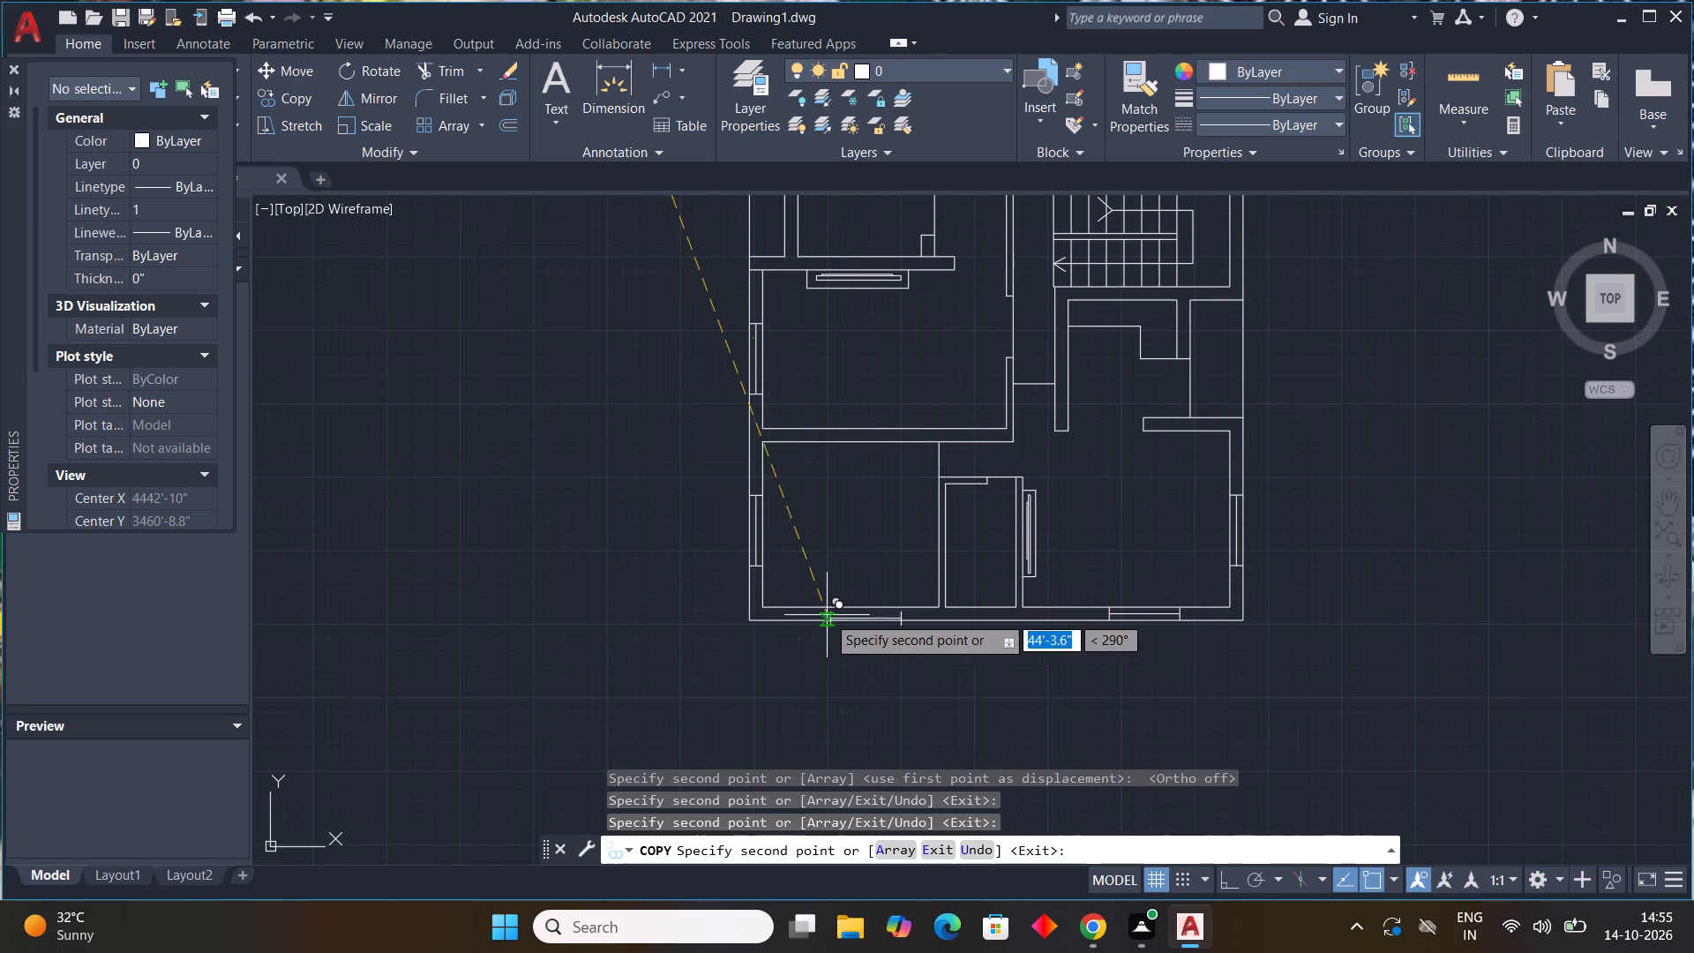
{"action": "scroll", "coordinate": [804, 619], "scroll_direction": "up", "scroll_amount": 2}
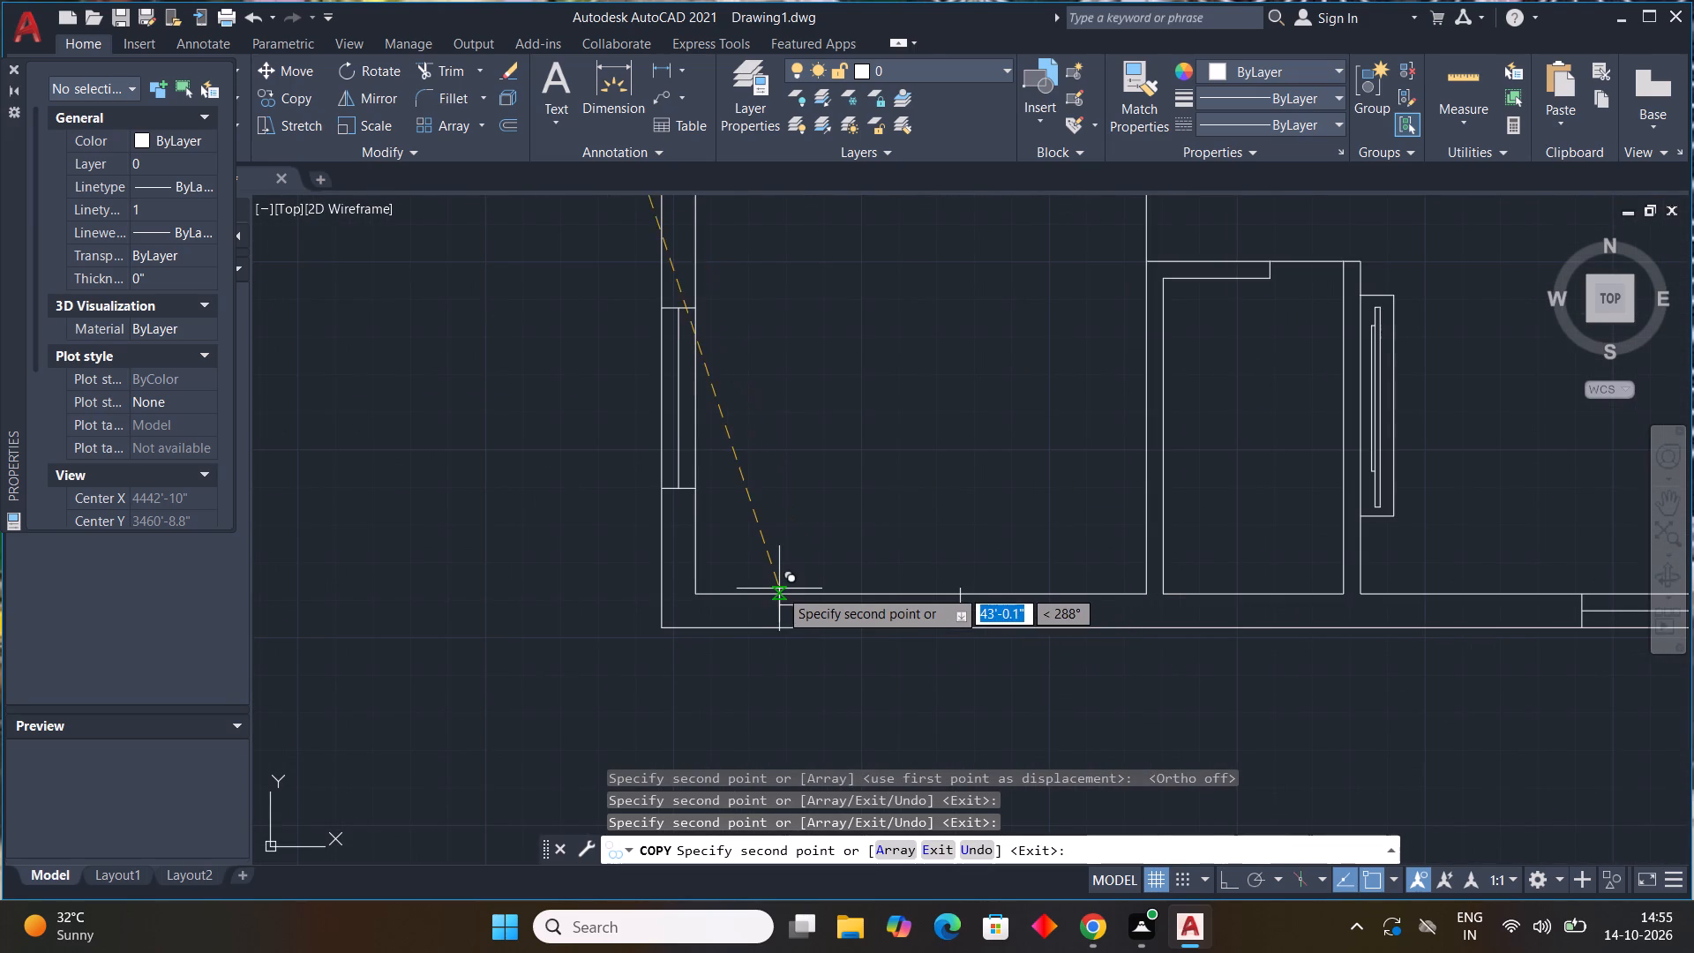
{"action": "left_click", "coordinate": [794, 595]}
{"action": "scroll", "coordinate": [1161, 707], "scroll_direction": "down", "scroll_amount": 1}
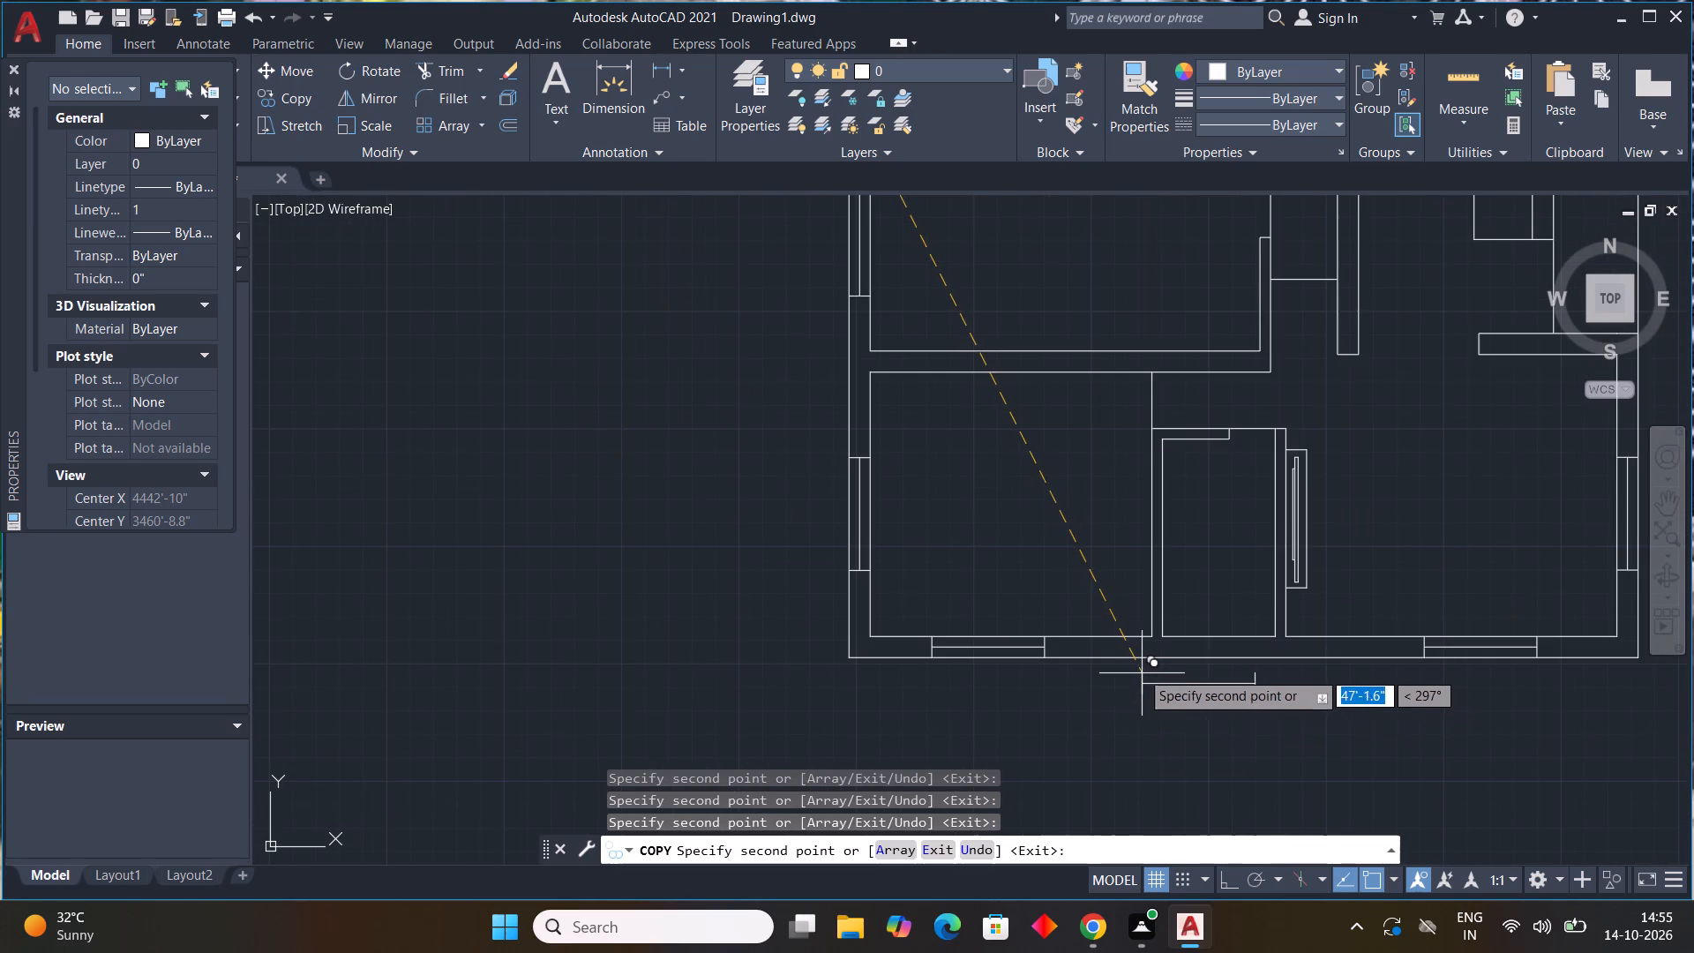
{"action": "scroll", "coordinate": [1139, 670], "scroll_direction": "down", "scroll_amount": 3}
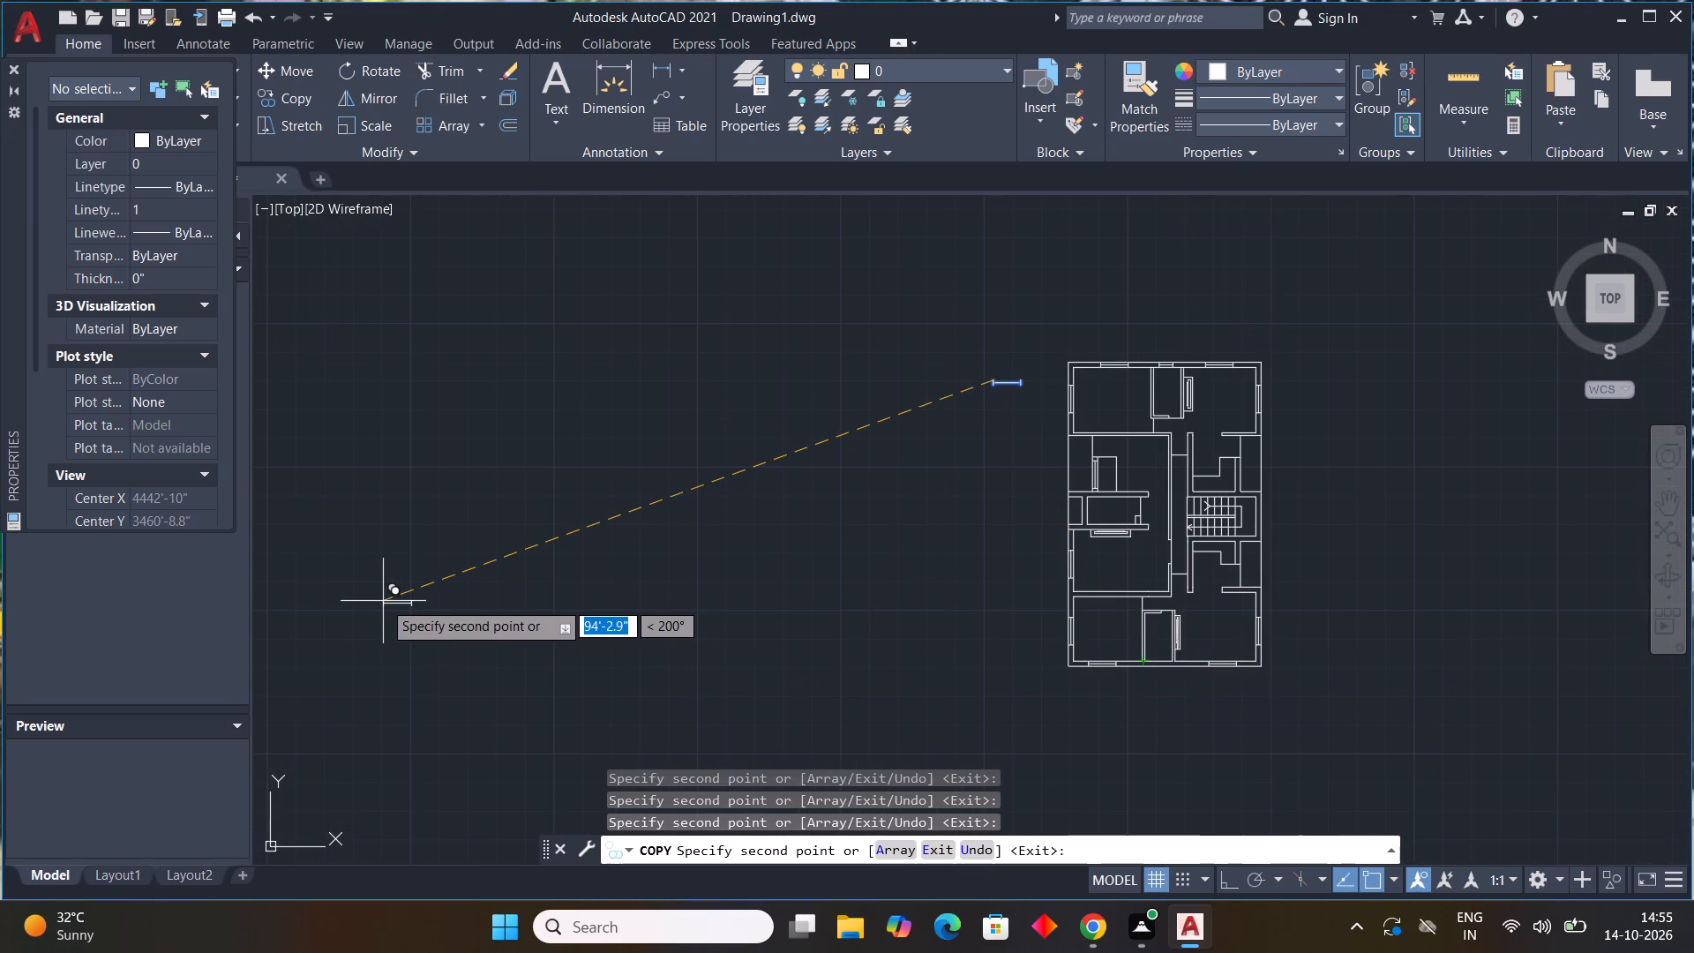
{"action": "key", "text": "Escape"}
Copy the small window in the top wall's middle room to the empty space outside the plan's left side as a spare.
{"action": "scroll", "coordinate": [1162, 377], "scroll_direction": "up", "scroll_amount": 1}
{"action": "scroll", "coordinate": [1242, 382], "scroll_direction": "up", "scroll_amount": 2}
{"action": "middle_click_drag", "start_coordinate": [1241, 383], "coordinate": [1200, 561]}
{"action": "scroll", "coordinate": [1069, 484], "scroll_direction": "up", "scroll_amount": 3}
{"action": "left_click_drag", "start_coordinate": [1016, 493], "coordinate": [1008, 493]}
{"action": "left_click", "coordinate": [682, 547]}
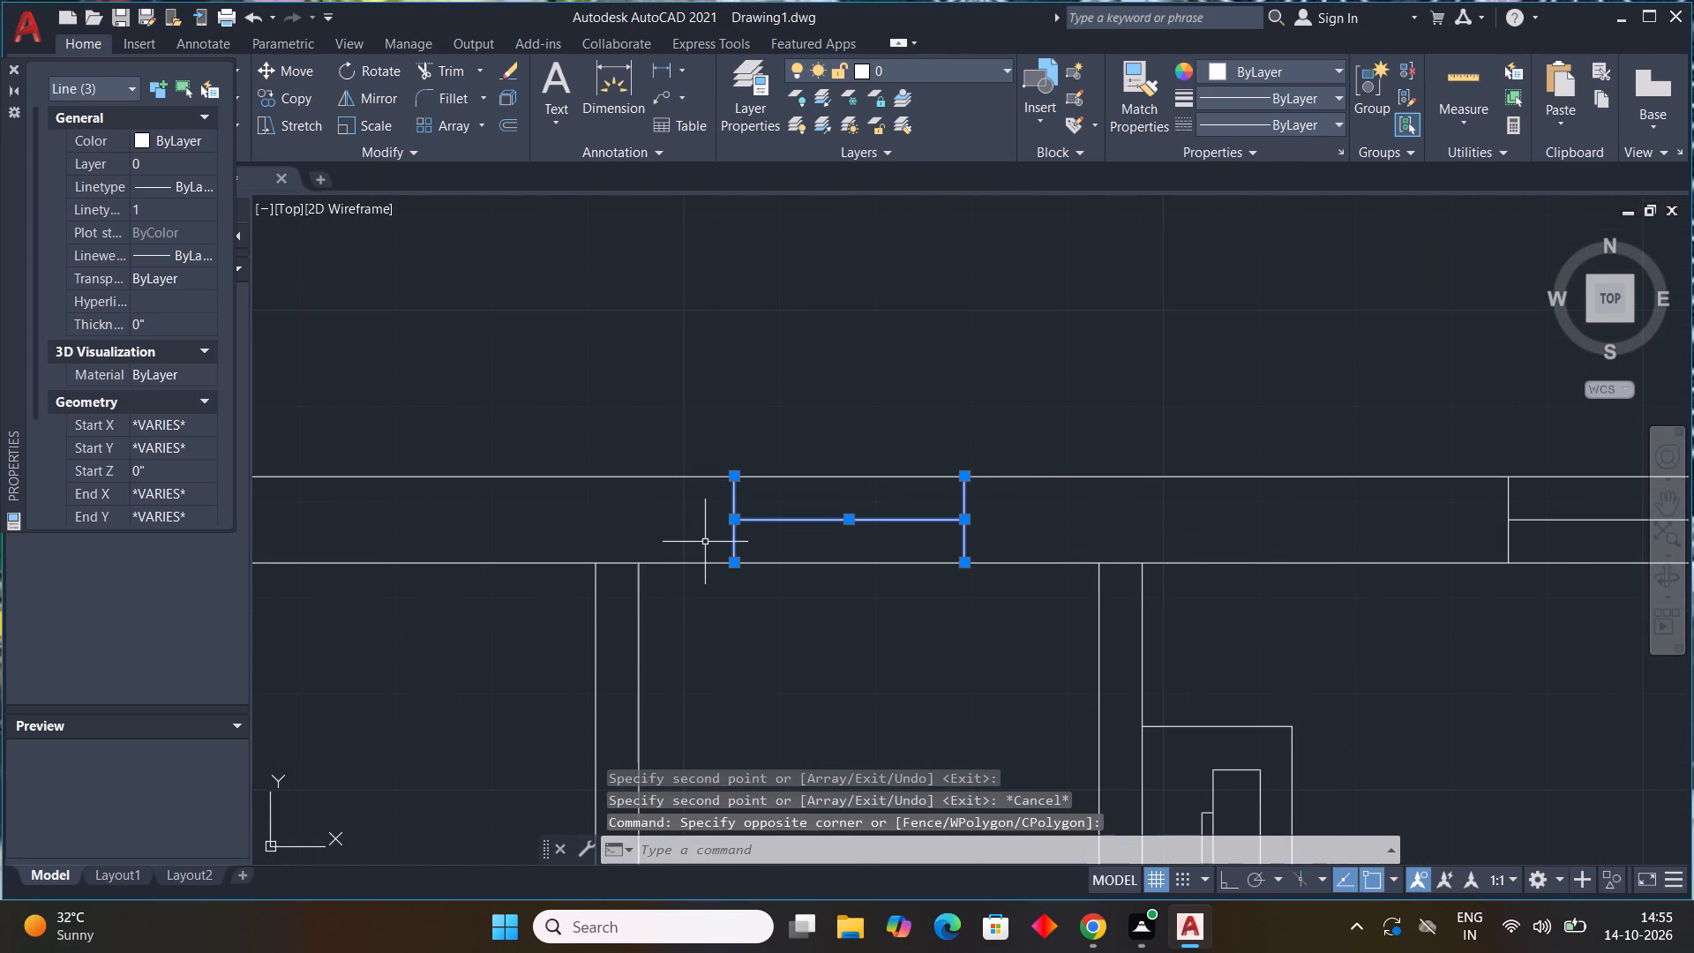
{"action": "key", "text": "c"}
{"action": "type", "text": "o"}
{"action": "key", "text": "space"}
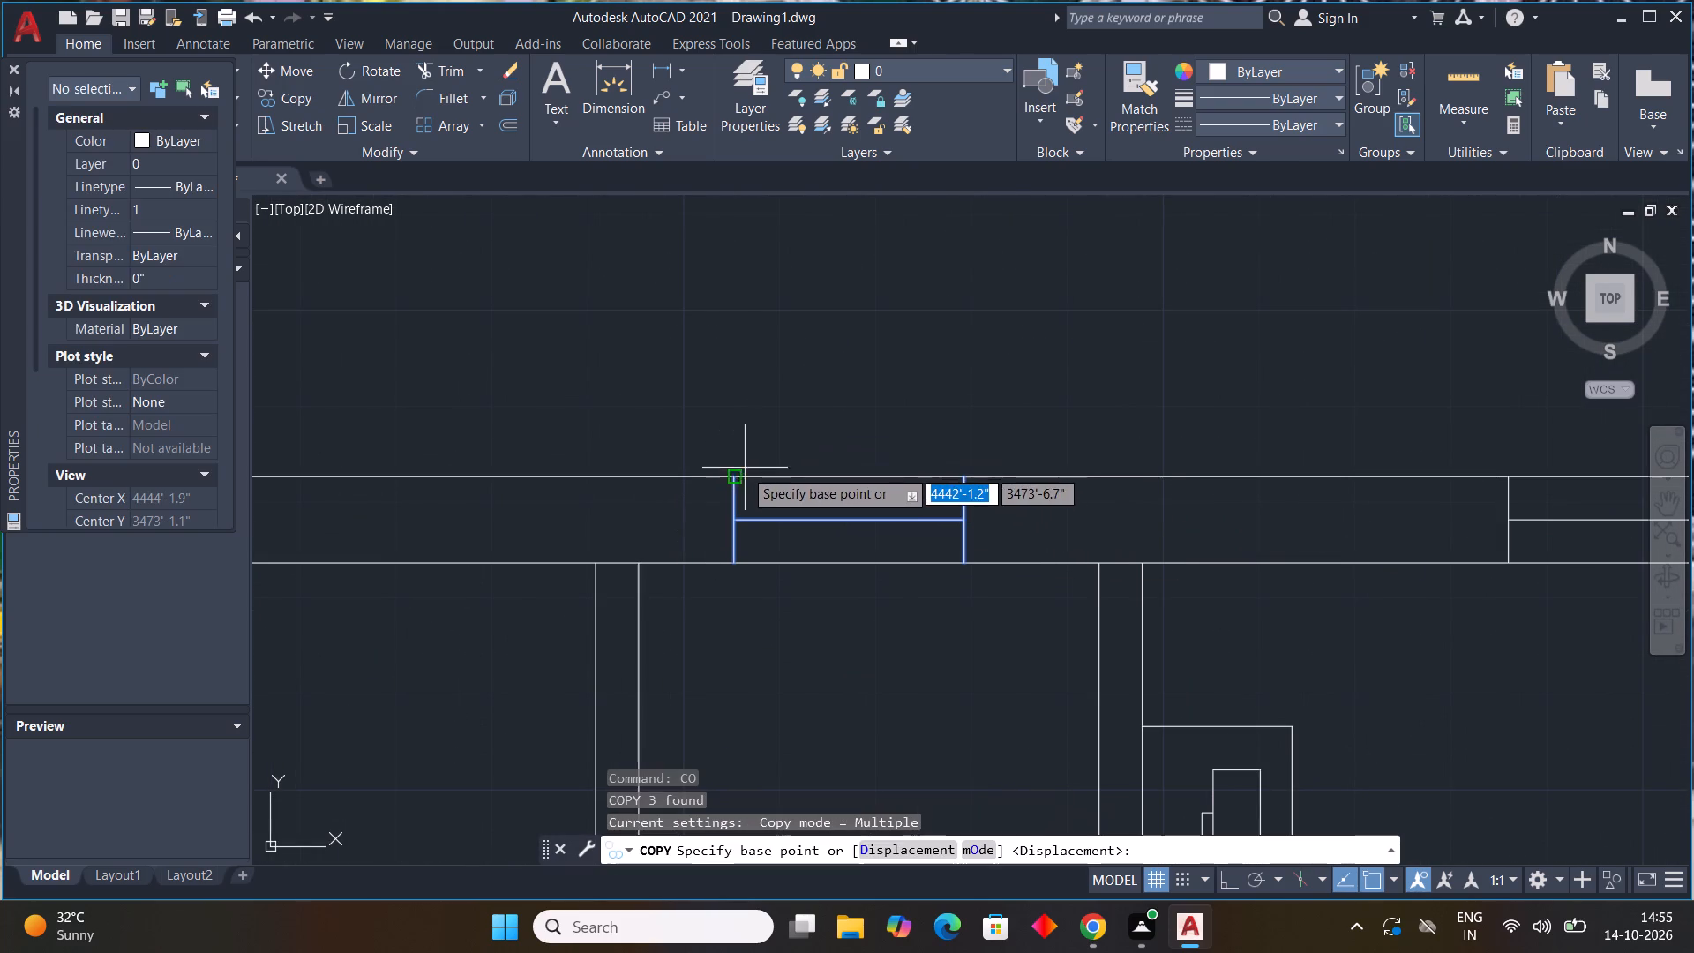
{"action": "left_click", "coordinate": [738, 479]}
{"action": "scroll", "coordinate": [792, 397], "scroll_direction": "down", "scroll_amount": 1}
{"action": "middle_click_drag", "start_coordinate": [792, 397], "coordinate": [1007, 439]}
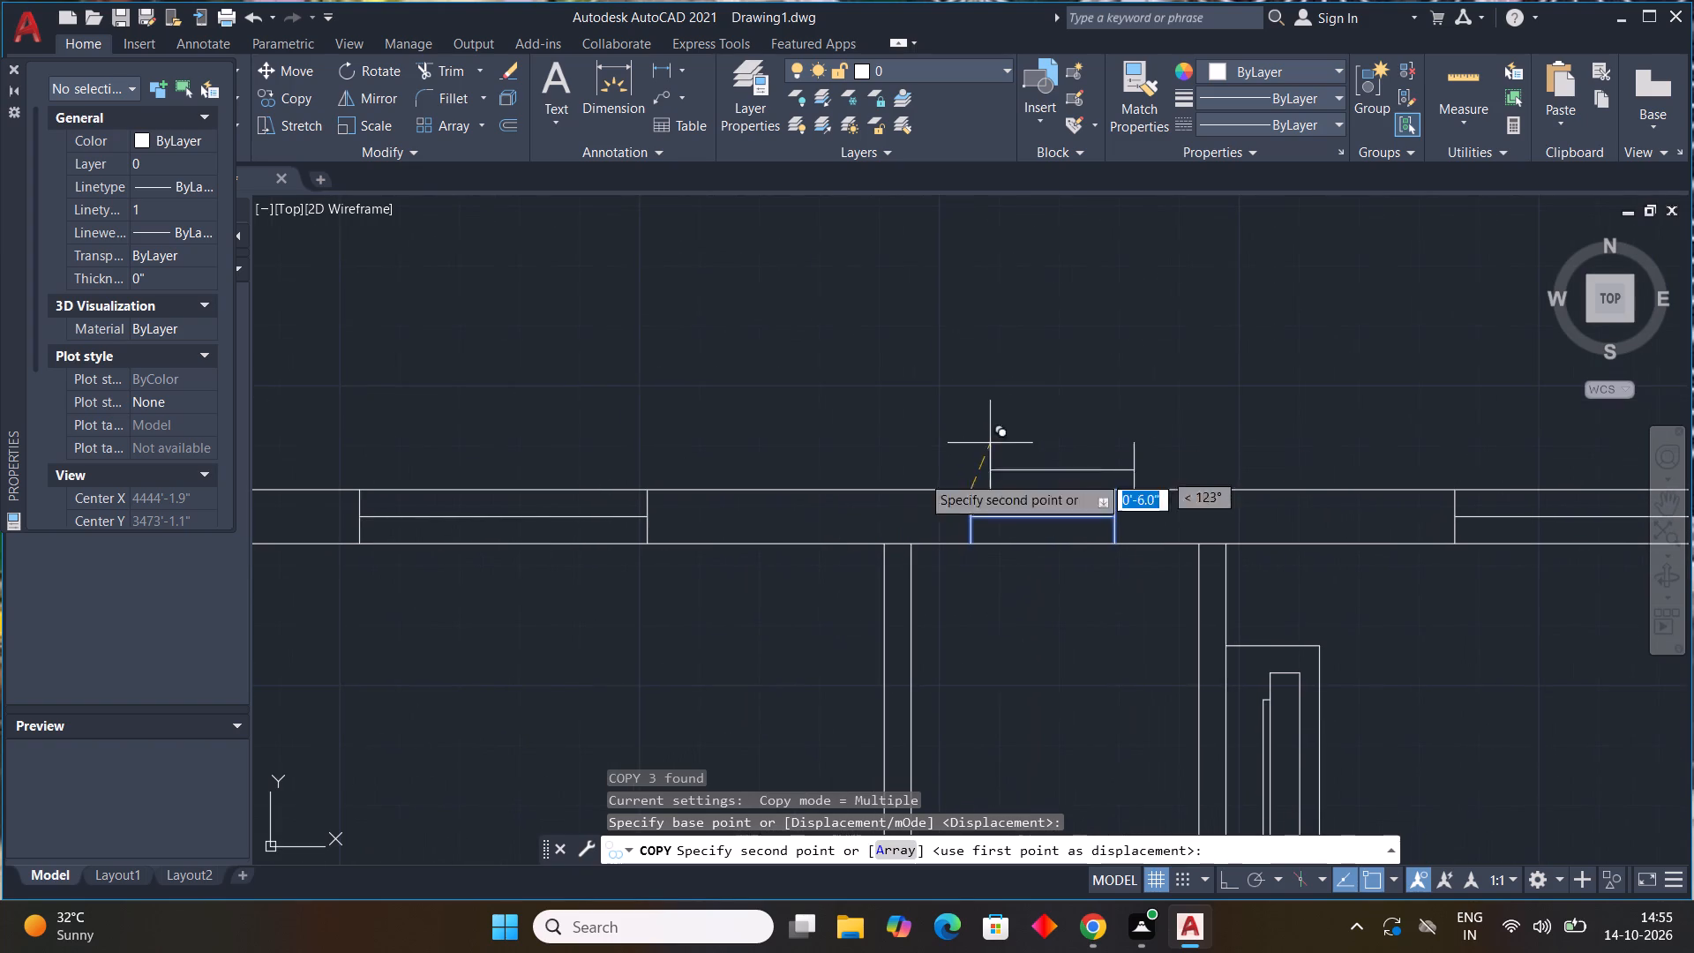
{"action": "scroll", "coordinate": [569, 495], "scroll_direction": "down", "scroll_amount": 5}
{"action": "left_click", "coordinate": [456, 572]}
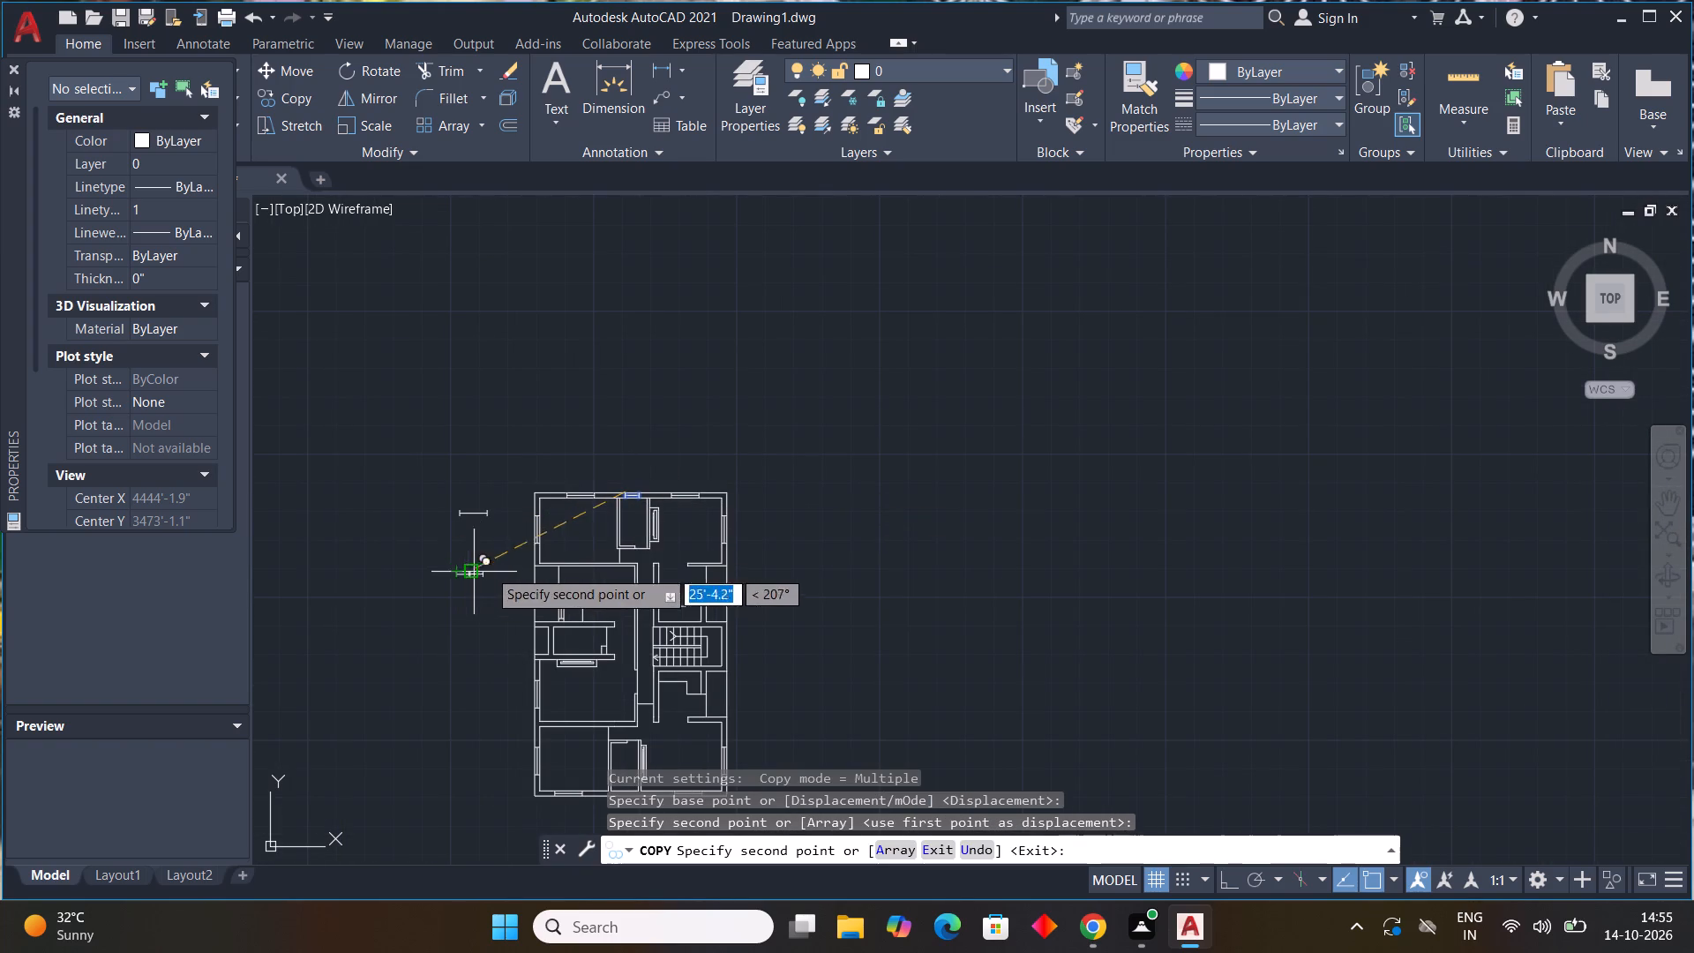
Place another copy of the small window in the bottom outer wall at the small middle room.
{"action": "middle_click_drag", "start_coordinate": [624, 634], "coordinate": [648, 466]}
{"action": "scroll", "coordinate": [648, 619], "scroll_direction": "up", "scroll_amount": 2}
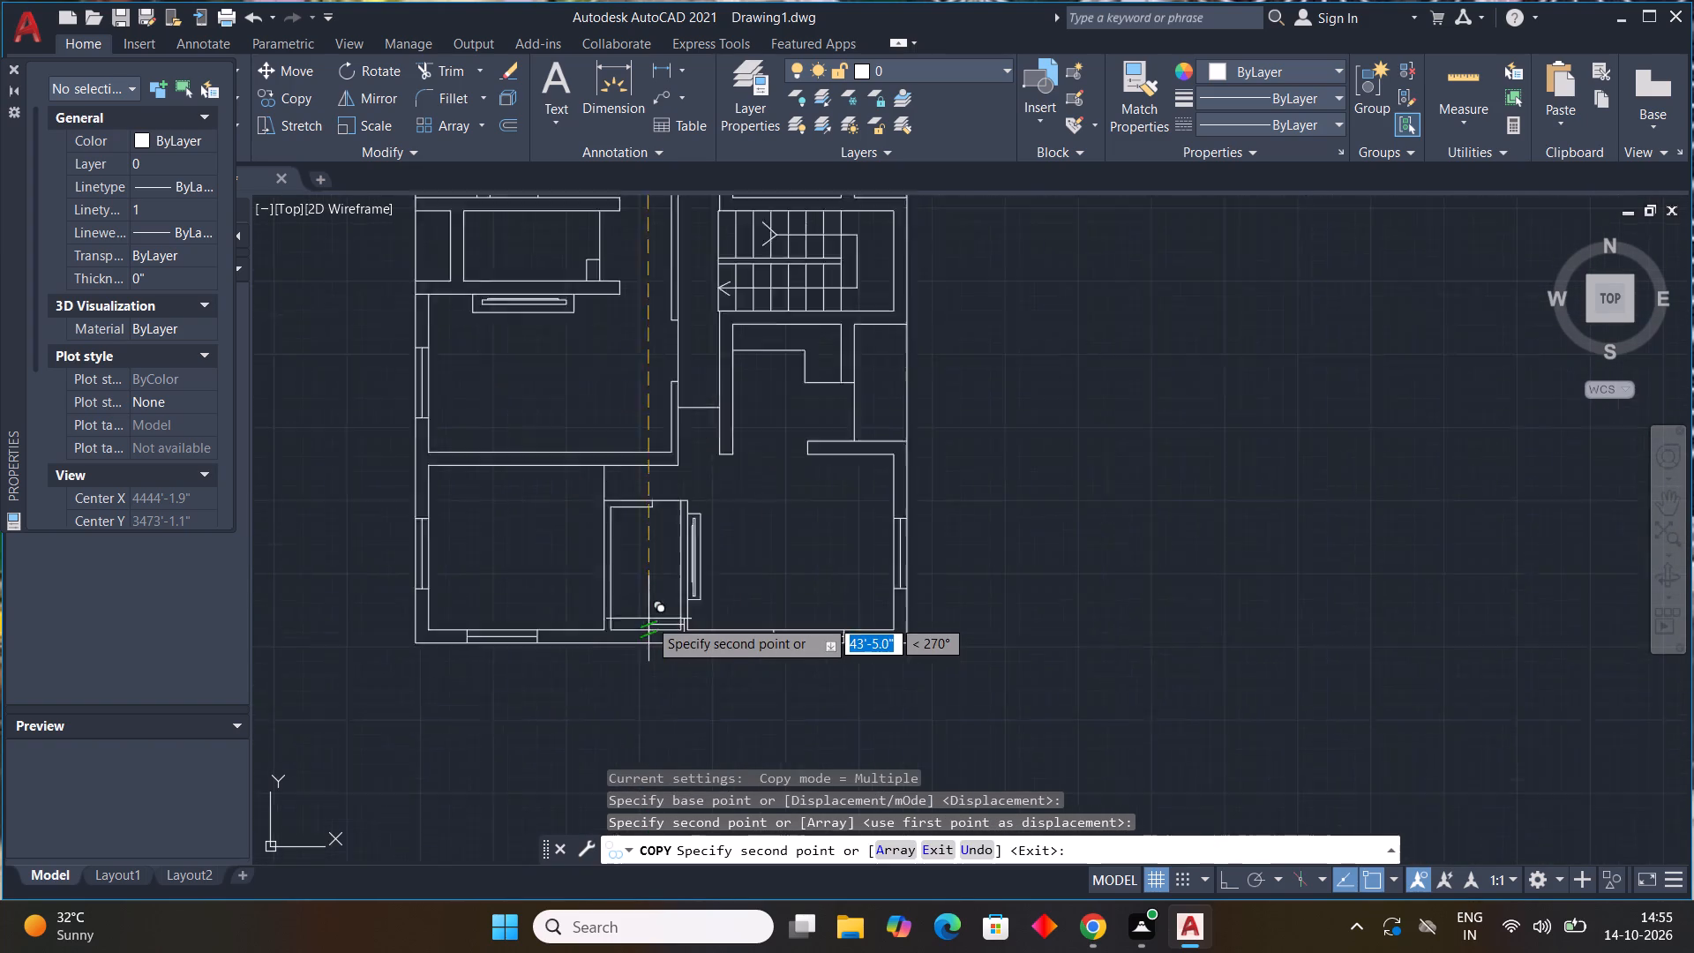
{"action": "scroll", "coordinate": [648, 619], "scroll_direction": "up", "scroll_amount": 2}
{"action": "left_click", "coordinate": [581, 654]}
{"action": "scroll", "coordinate": [793, 746], "scroll_direction": "down", "scroll_amount": 1}
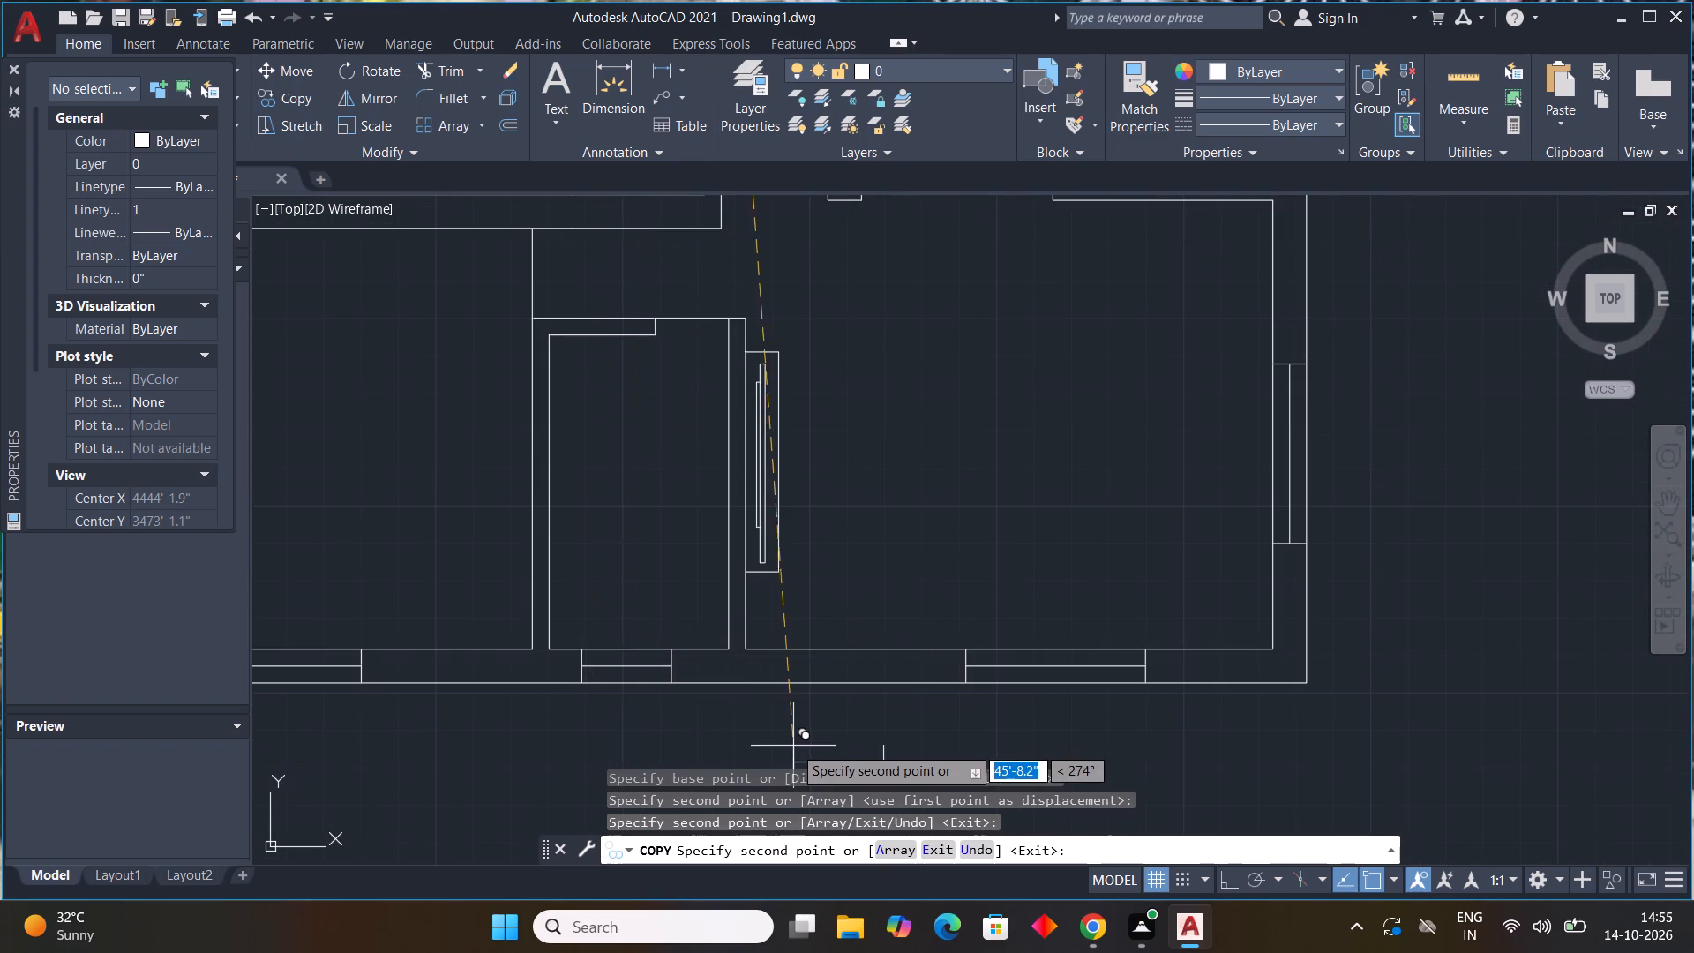
{"action": "scroll", "coordinate": [793, 746], "scroll_direction": "down", "scroll_amount": 2}
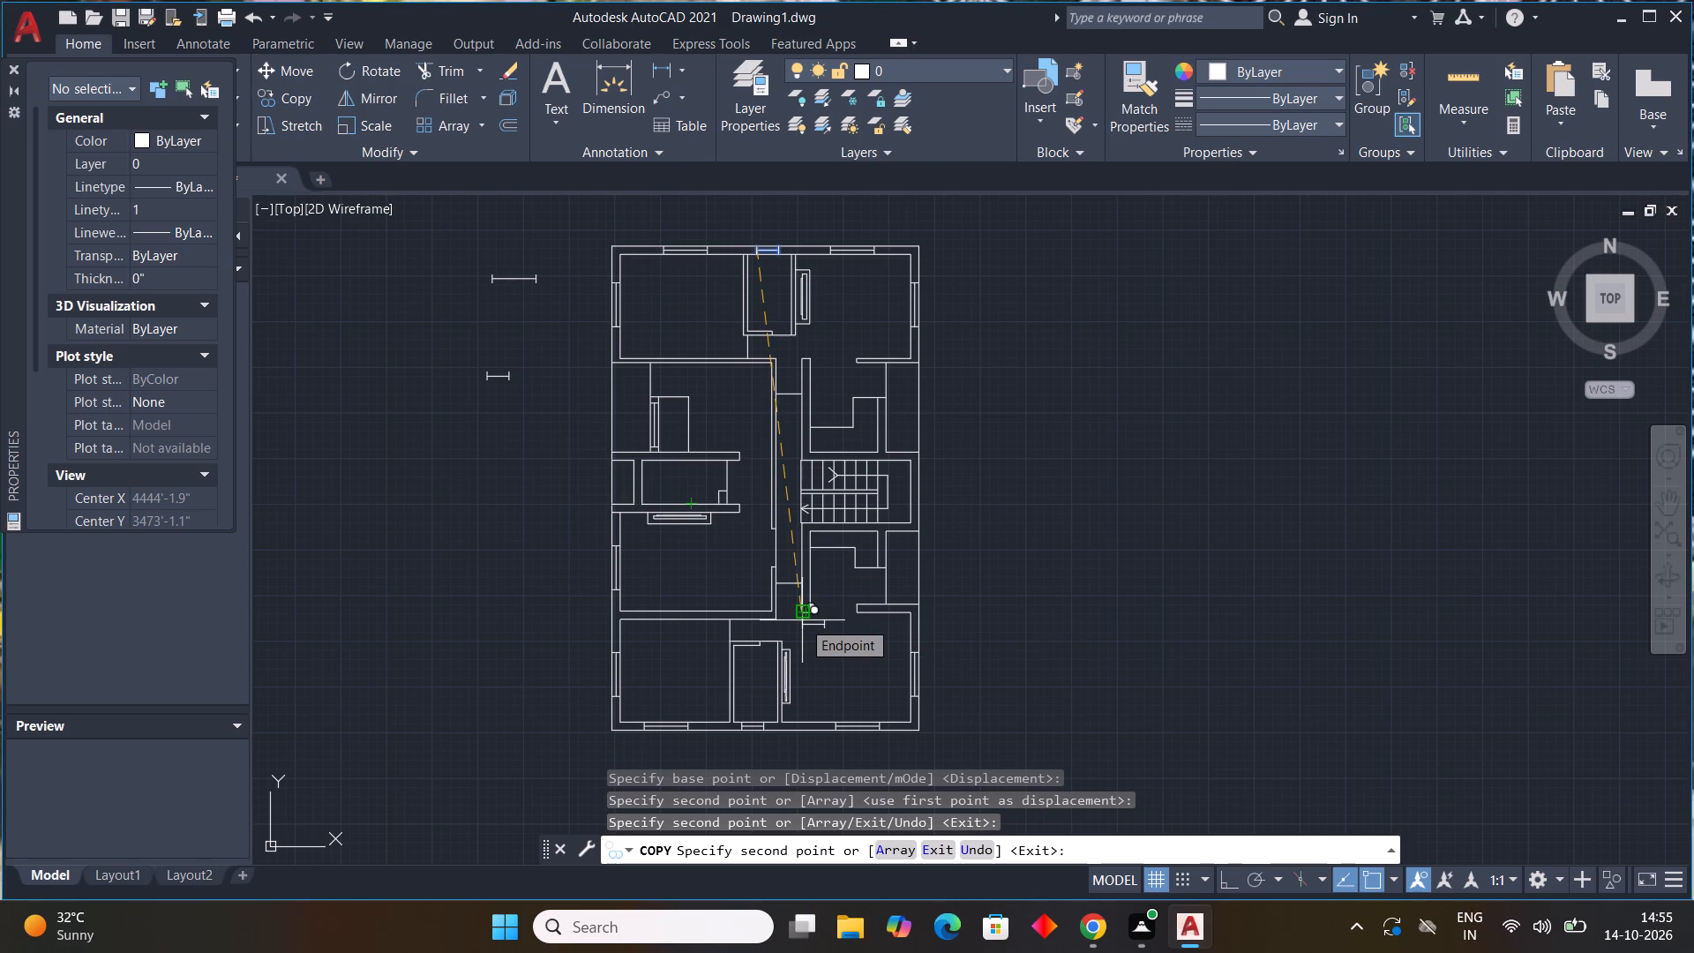
{"action": "key", "text": "Escape"}
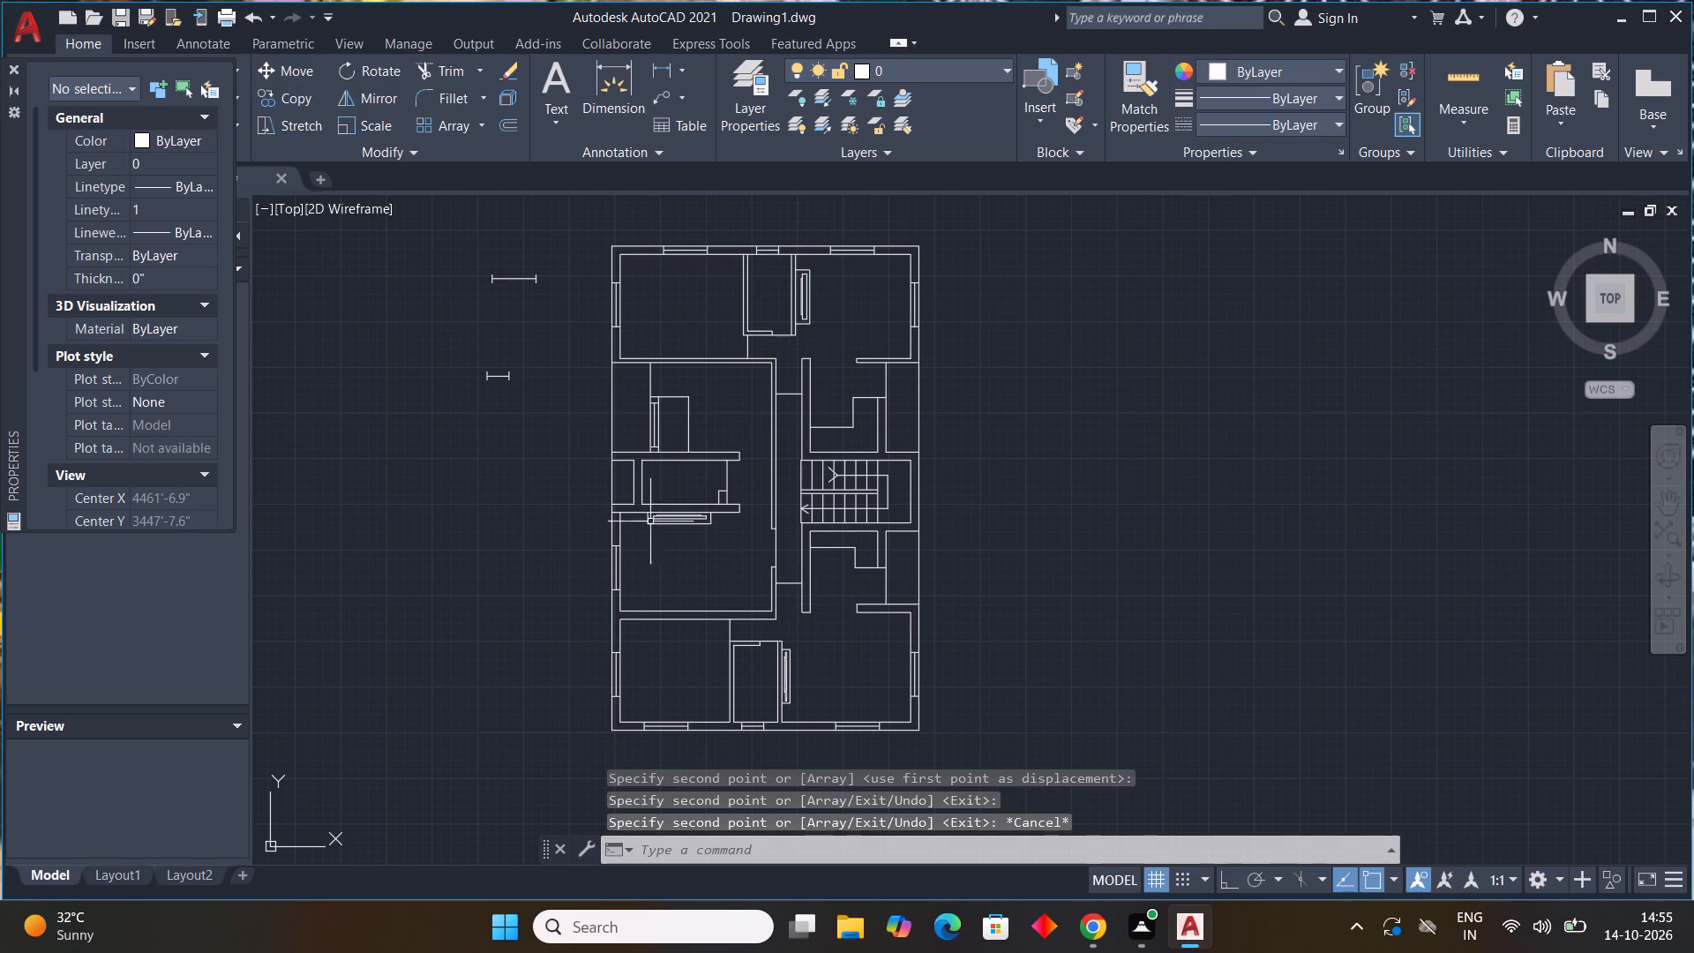
Rotate the spare small window symbol outside the plan's left side by 270° so it stands vertical.
{"action": "left_click", "coordinate": [547, 356]}
{"action": "left_click", "coordinate": [455, 408]}
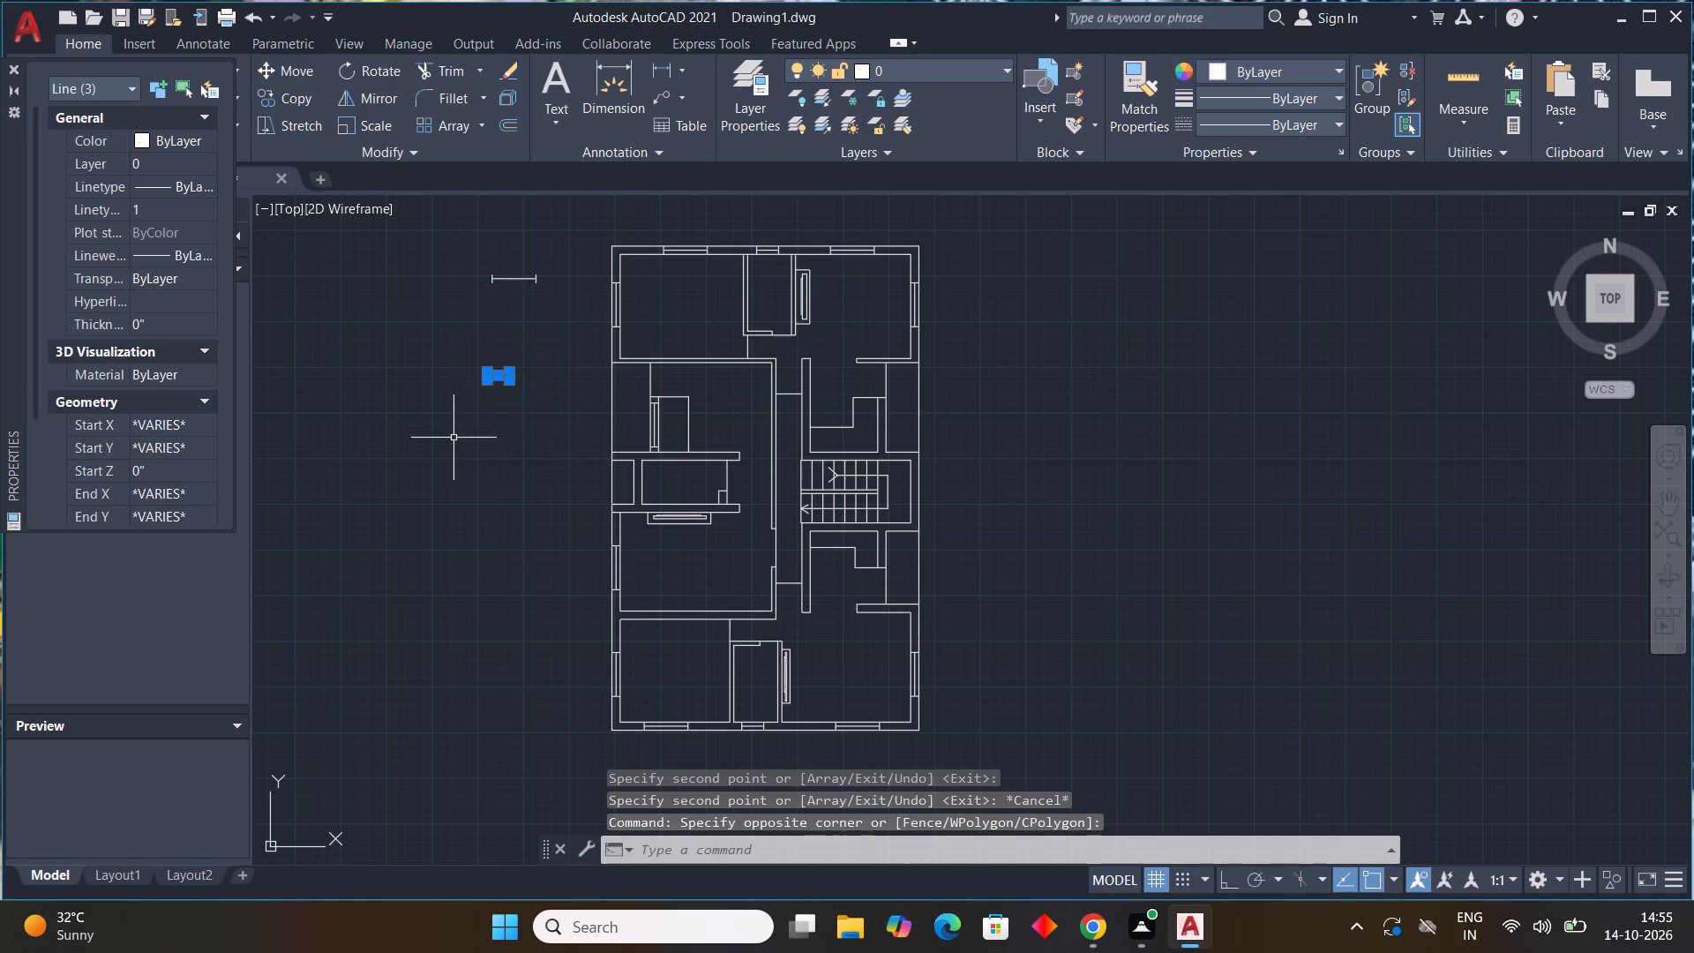
{"action": "type", "text": "ro"}
{"action": "key", "text": "space"}
{"action": "left_click", "coordinate": [510, 387]}
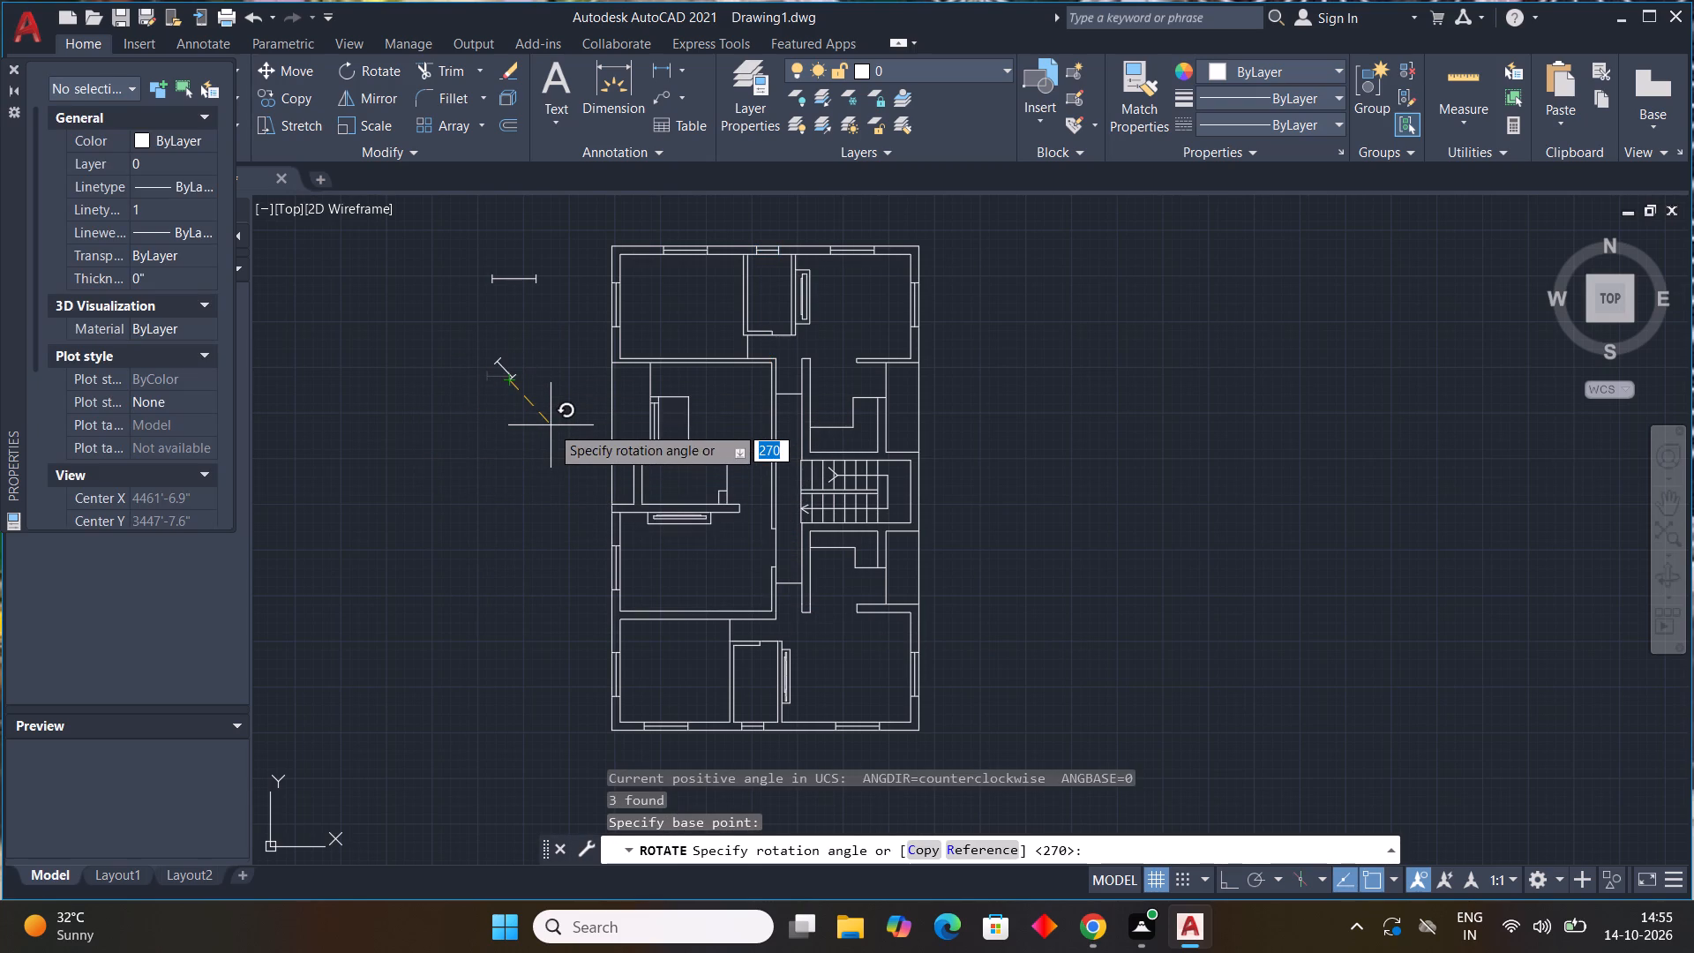
{"action": "left_click", "coordinate": [506, 451]}
Copy the vertical small window into the short vertical wall on the left side of the small room above the large left room.
{"action": "left_click", "coordinate": [545, 349]}
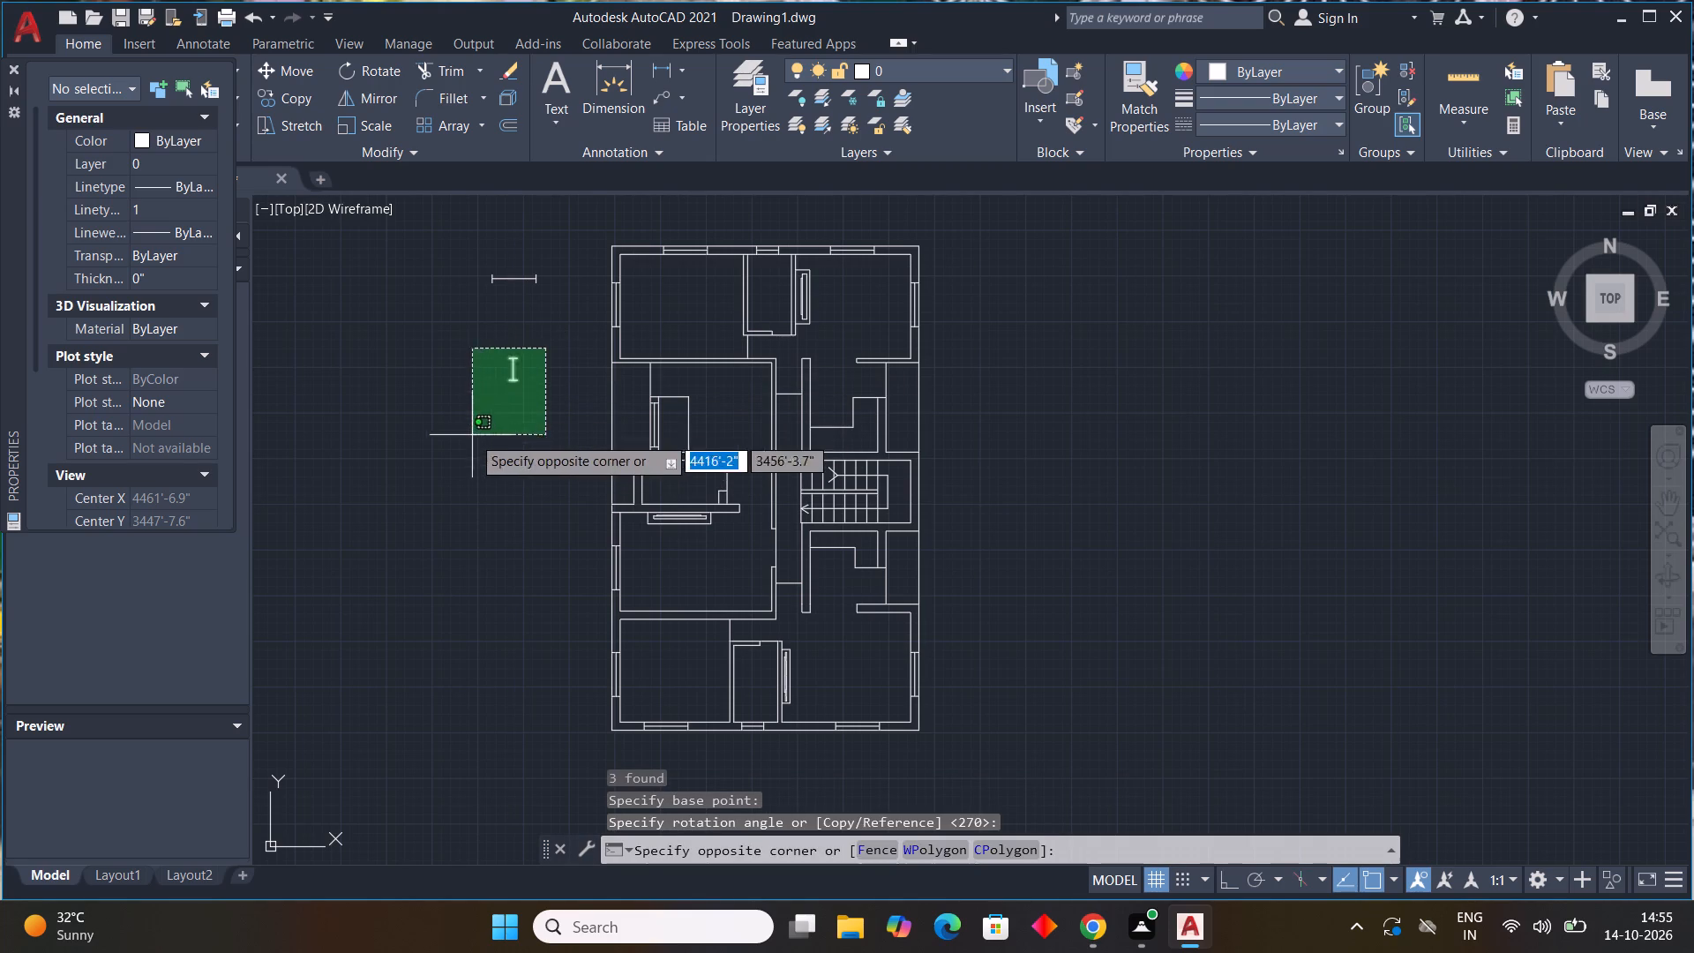
{"action": "left_click", "coordinate": [472, 437]}
{"action": "type", "text": "co"}
{"action": "key", "text": "space"}
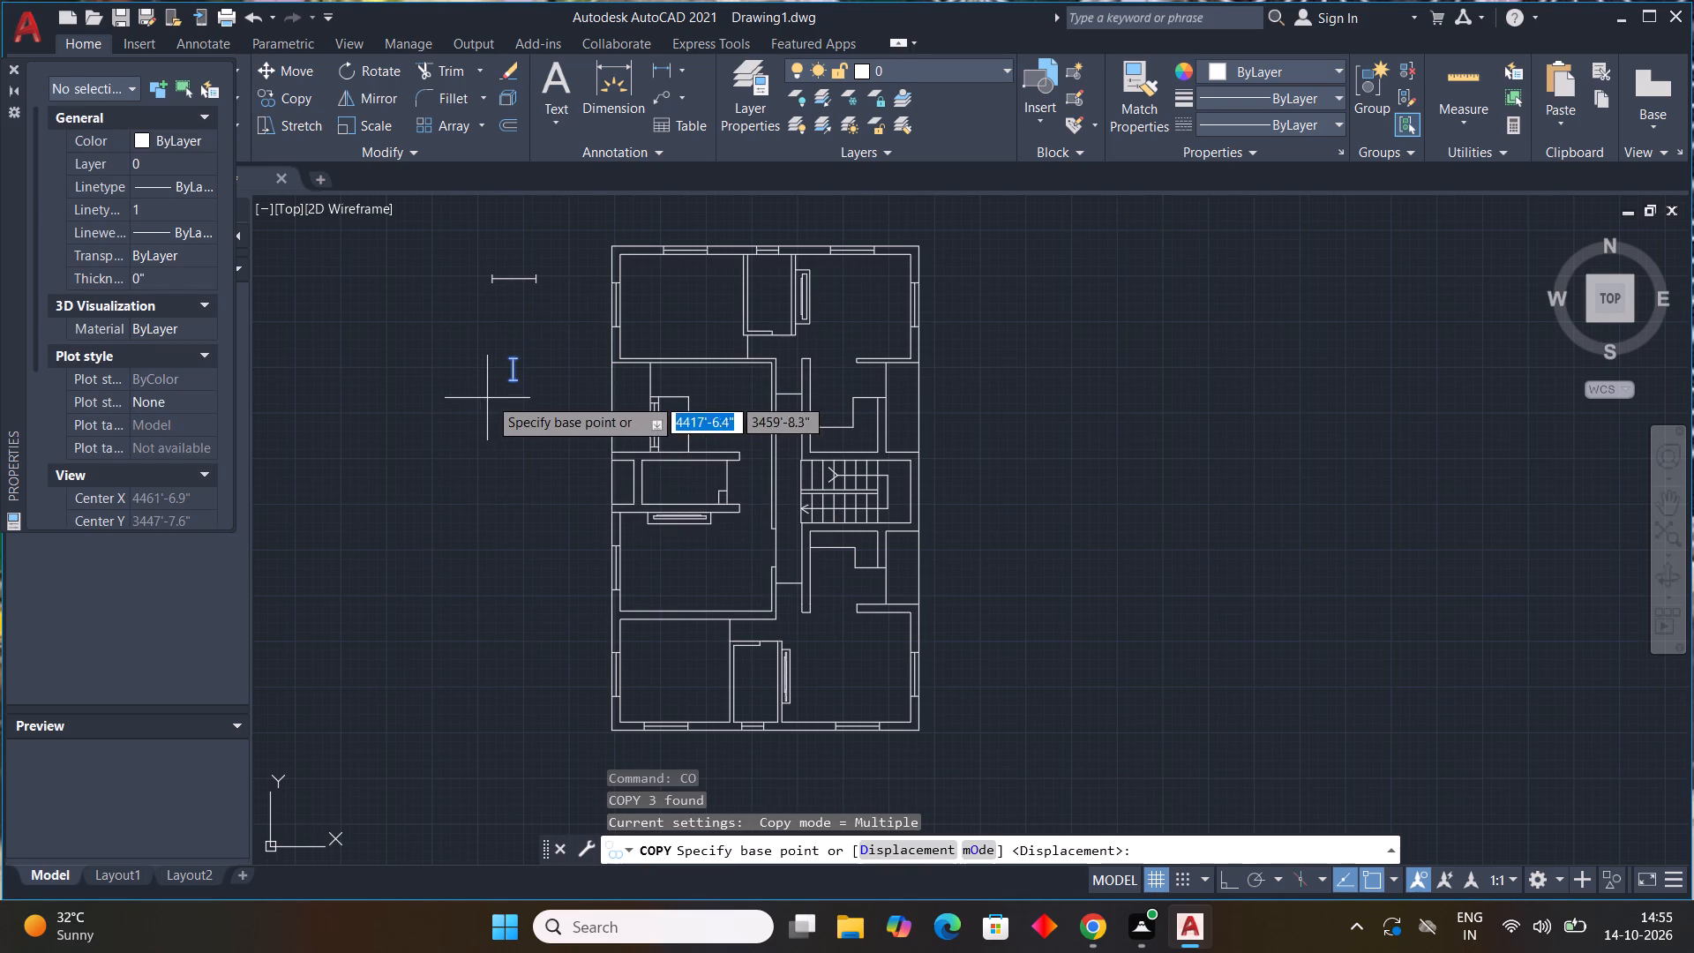
{"action": "left_click", "coordinate": [503, 380]}
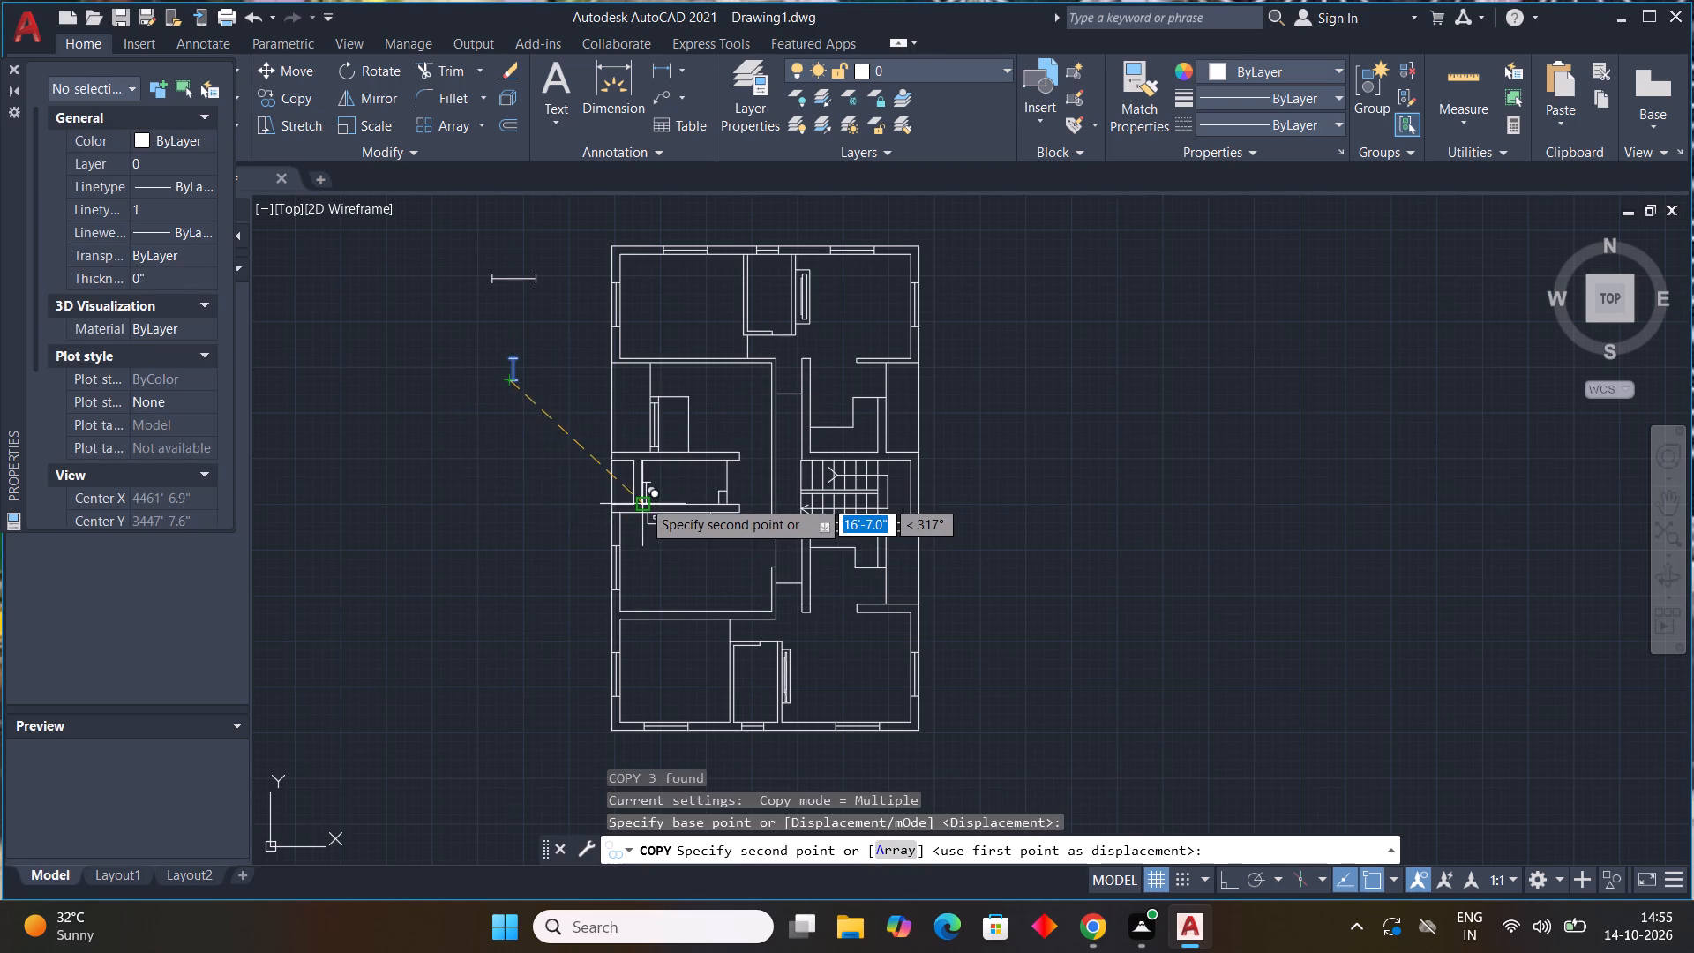
{"action": "scroll", "coordinate": [642, 499], "scroll_direction": "up", "scroll_amount": 2}
{"action": "left_click", "coordinate": [620, 491]}
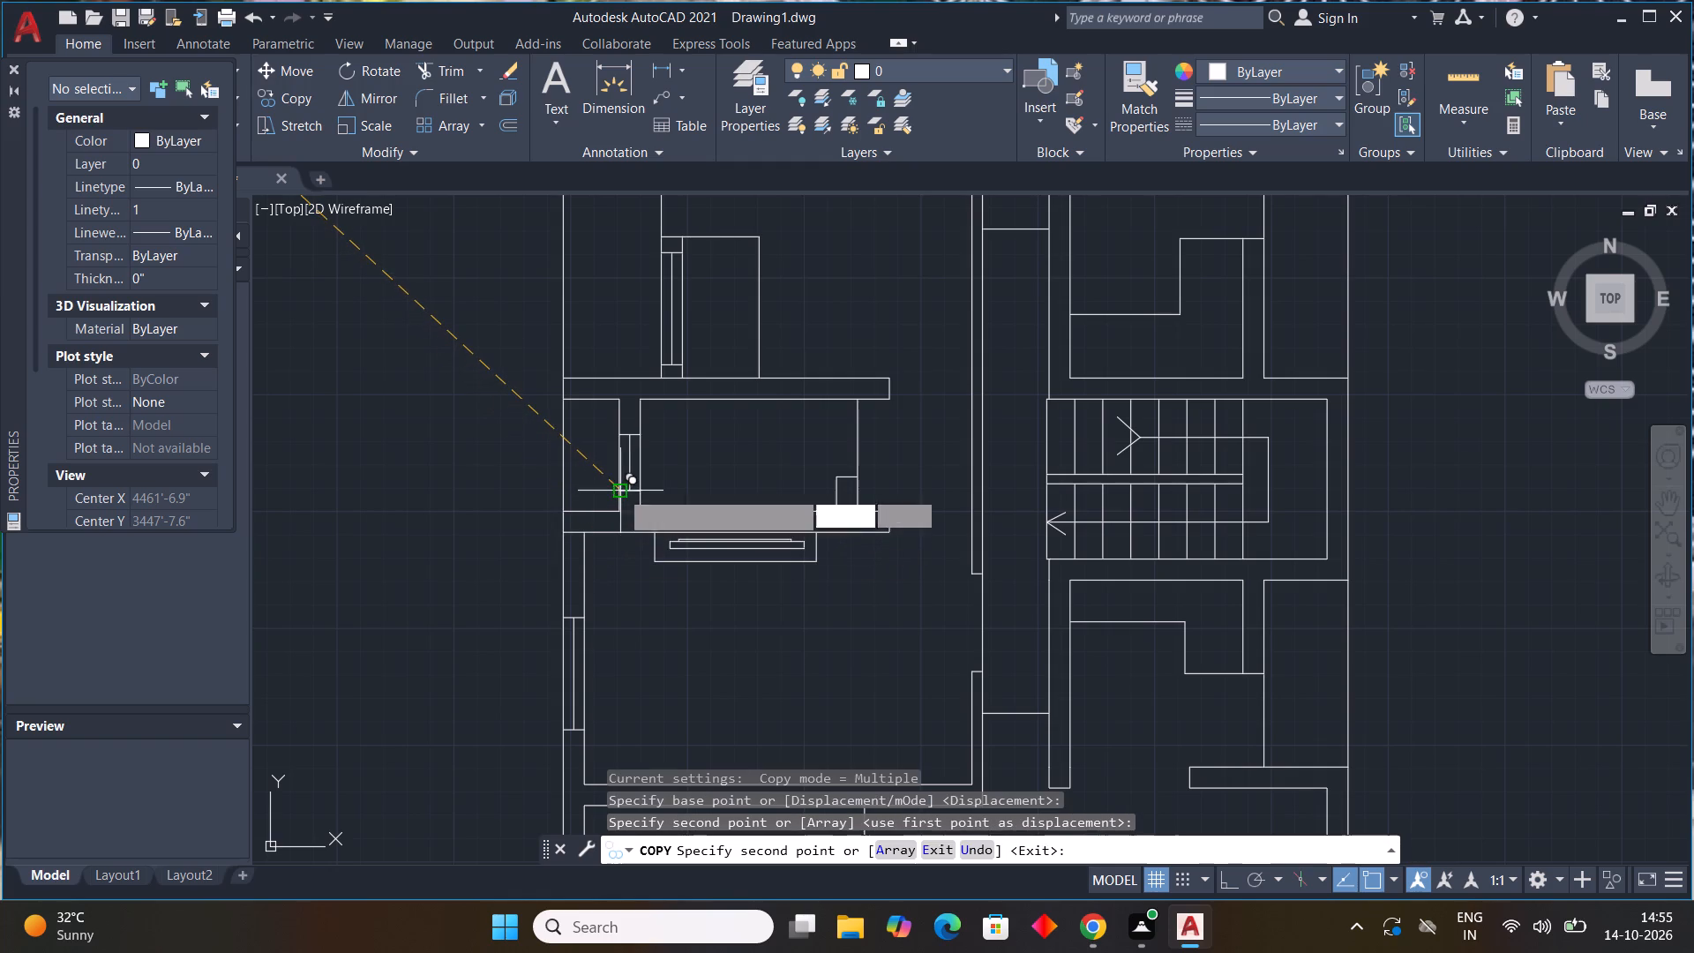
{"action": "key", "text": "Escape"}
Dimension the plan's overall width between its two top outer corners, placing the dimension line just above the top outer wall.
{"action": "scroll", "coordinate": [1002, 508], "scroll_direction": "down", "scroll_amount": 4}
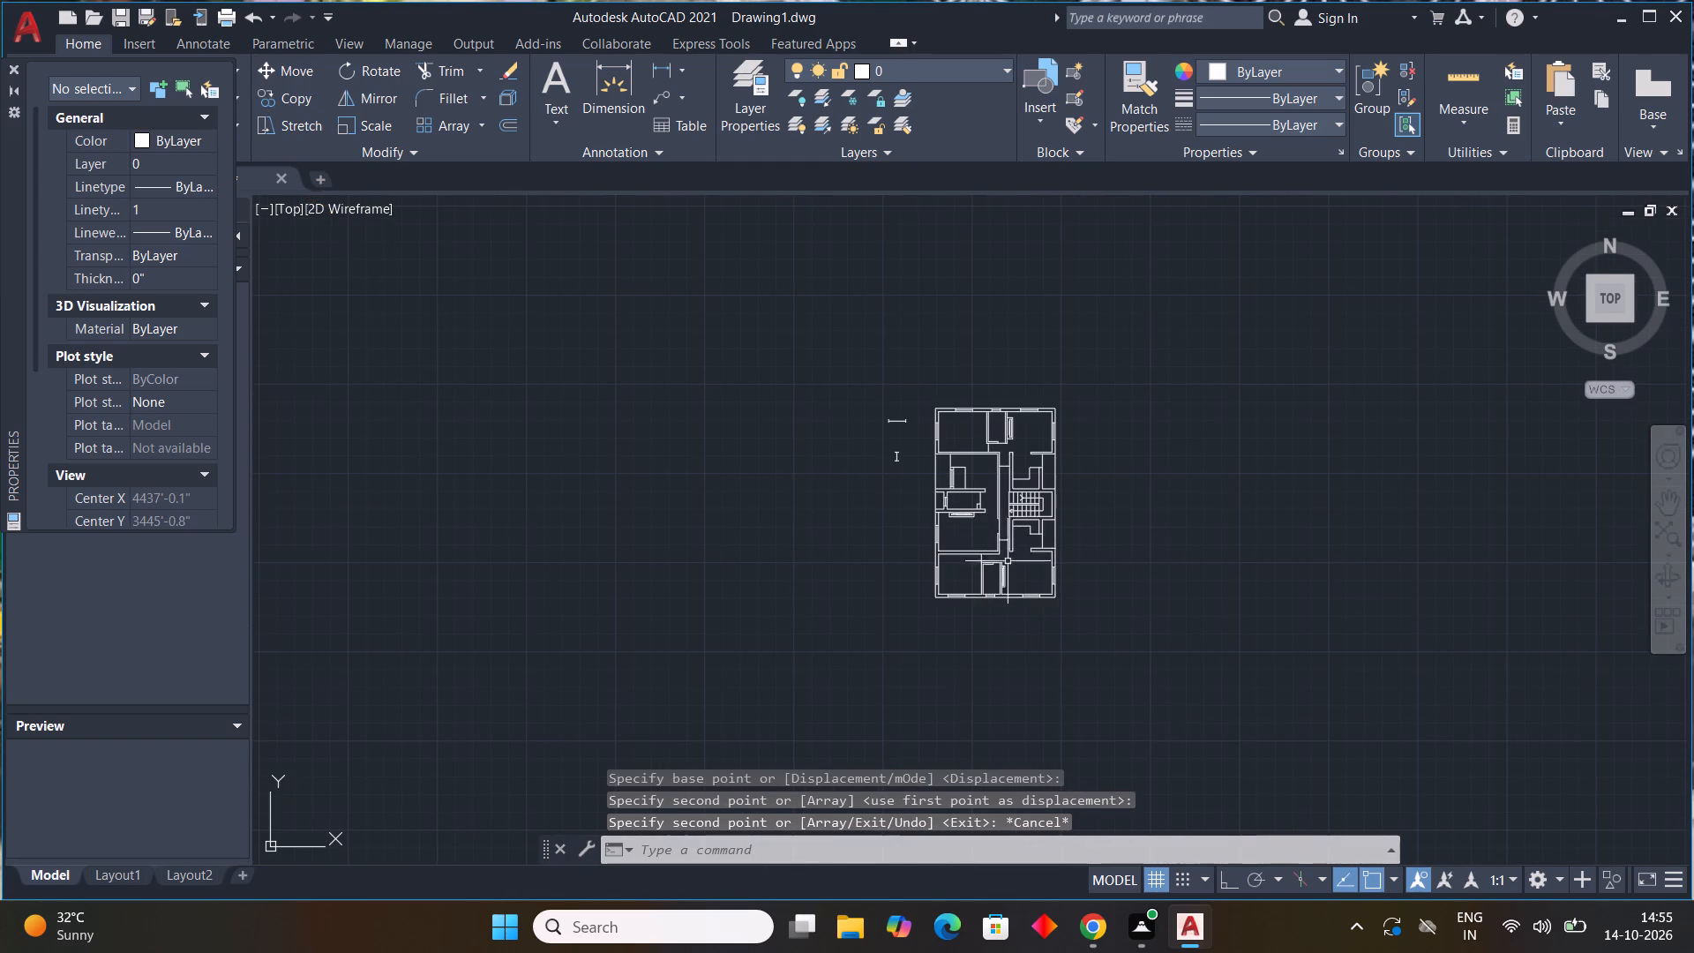
{"action": "scroll", "coordinate": [979, 511], "scroll_direction": "up", "scroll_amount": 3}
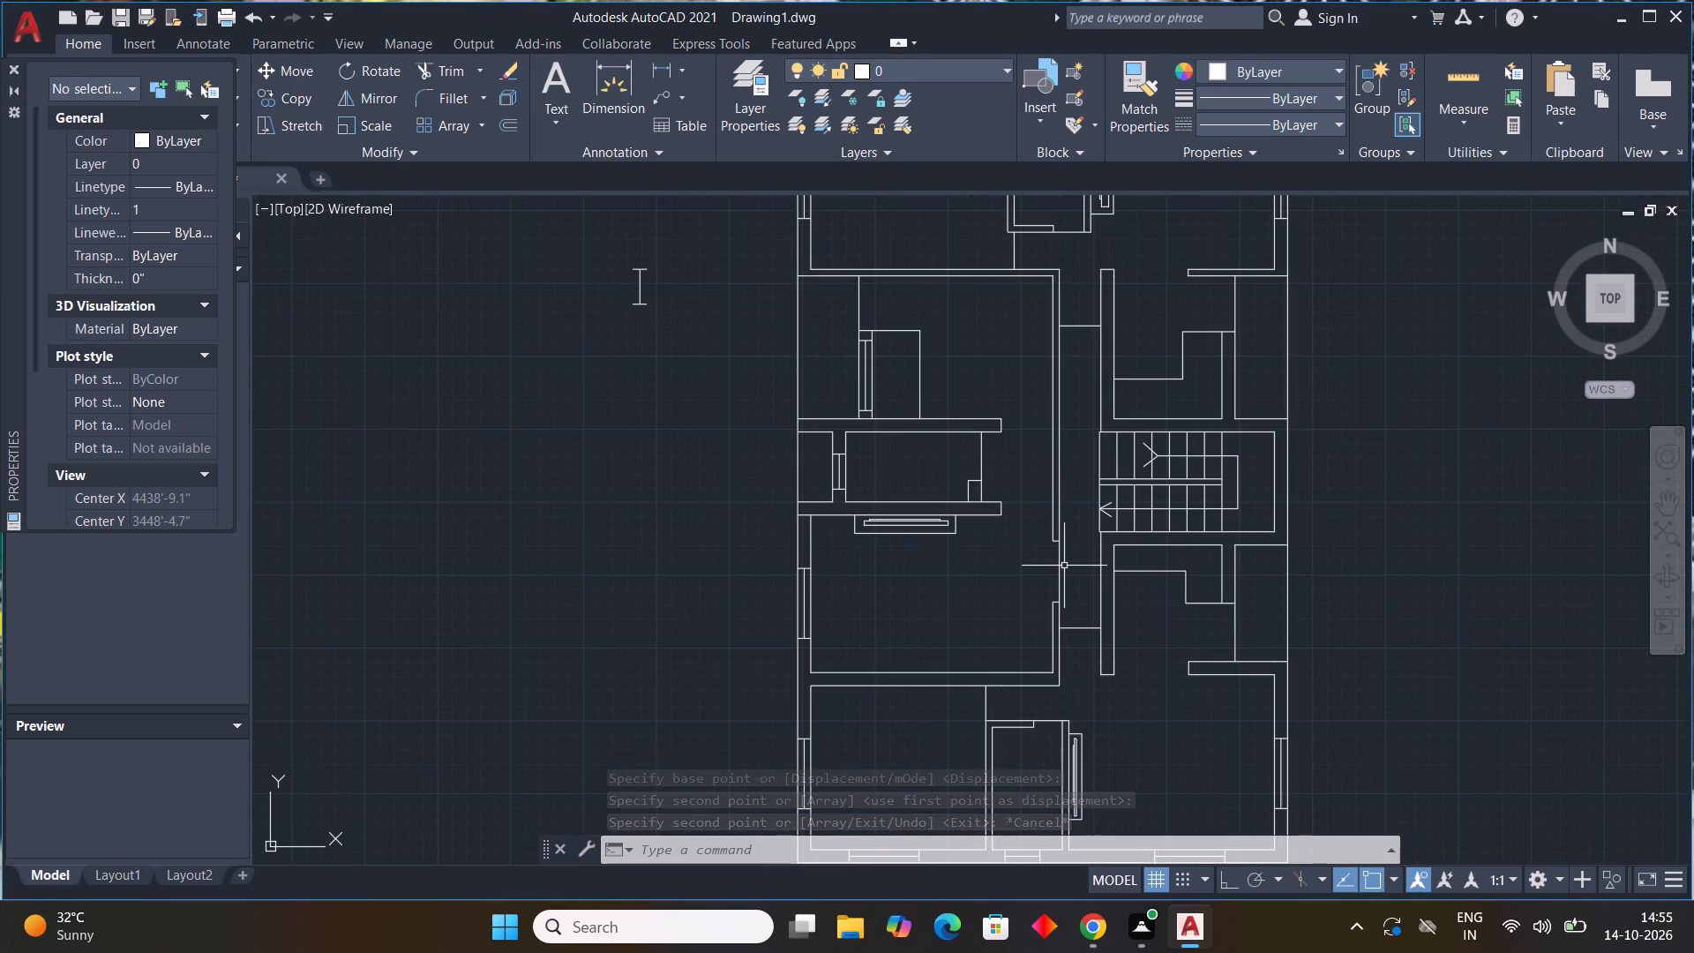
{"action": "scroll", "coordinate": [1064, 566], "scroll_direction": "down", "scroll_amount": 3}
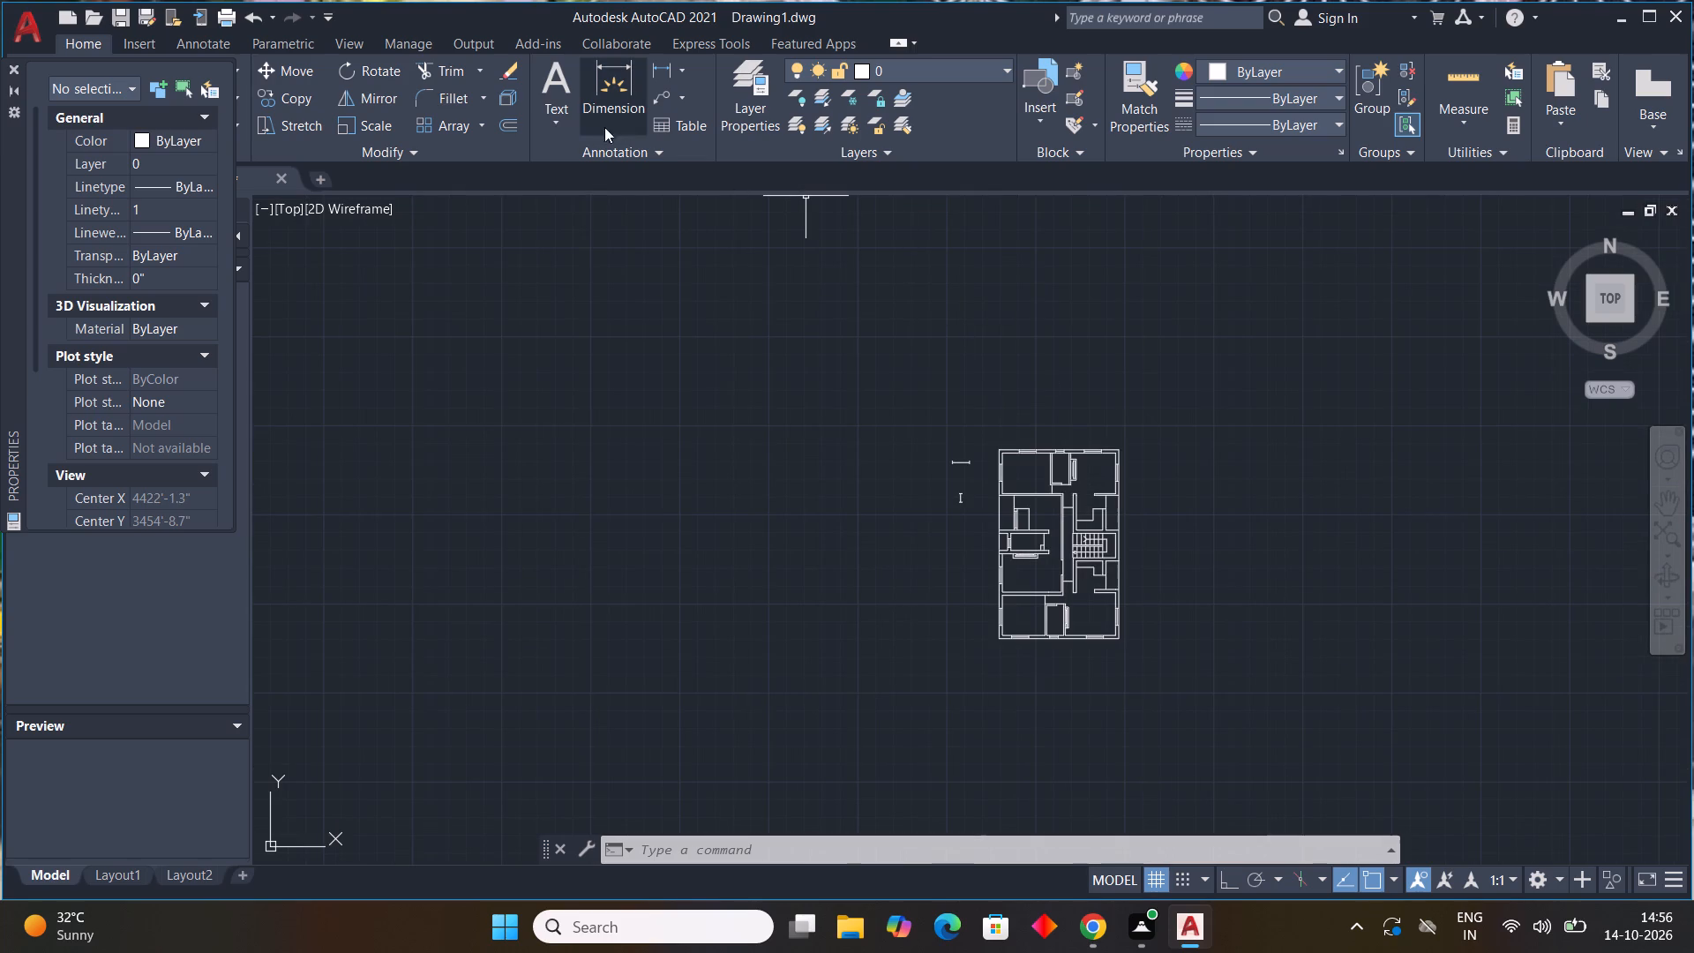
{"action": "left_click", "coordinate": [632, 124]}
{"action": "middle_click_drag", "start_coordinate": [1091, 366], "coordinate": [822, 304]}
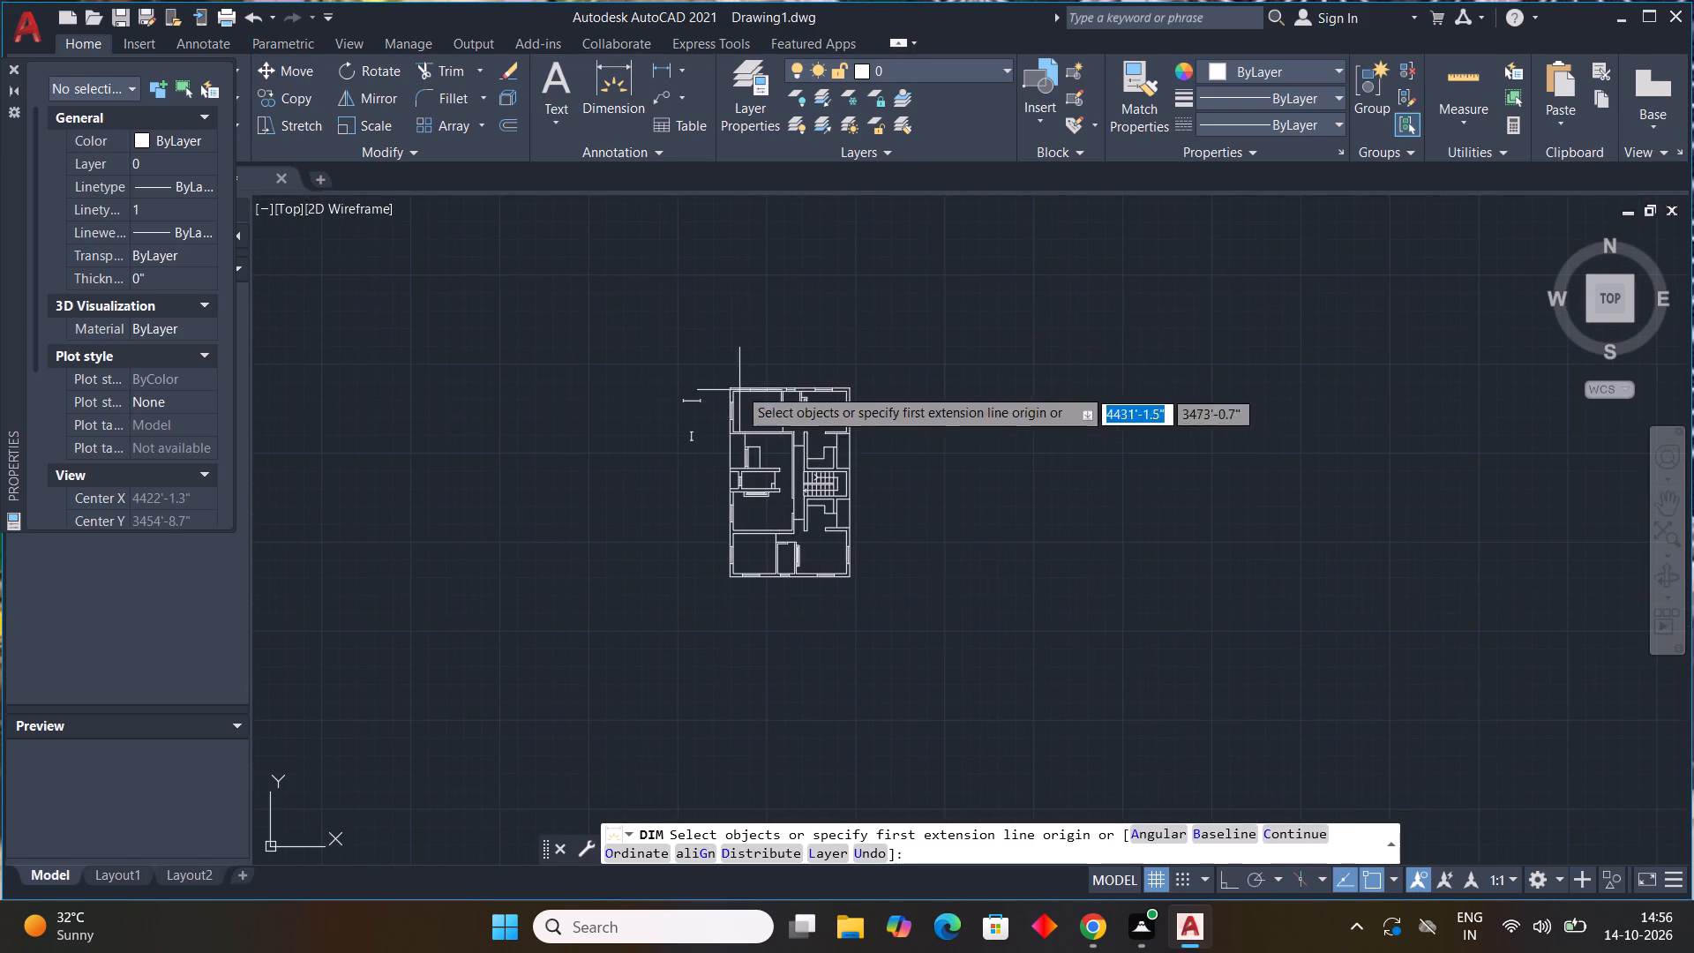
{"action": "scroll", "coordinate": [738, 386], "scroll_direction": "up", "scroll_amount": 2}
{"action": "left_click", "coordinate": [712, 393]}
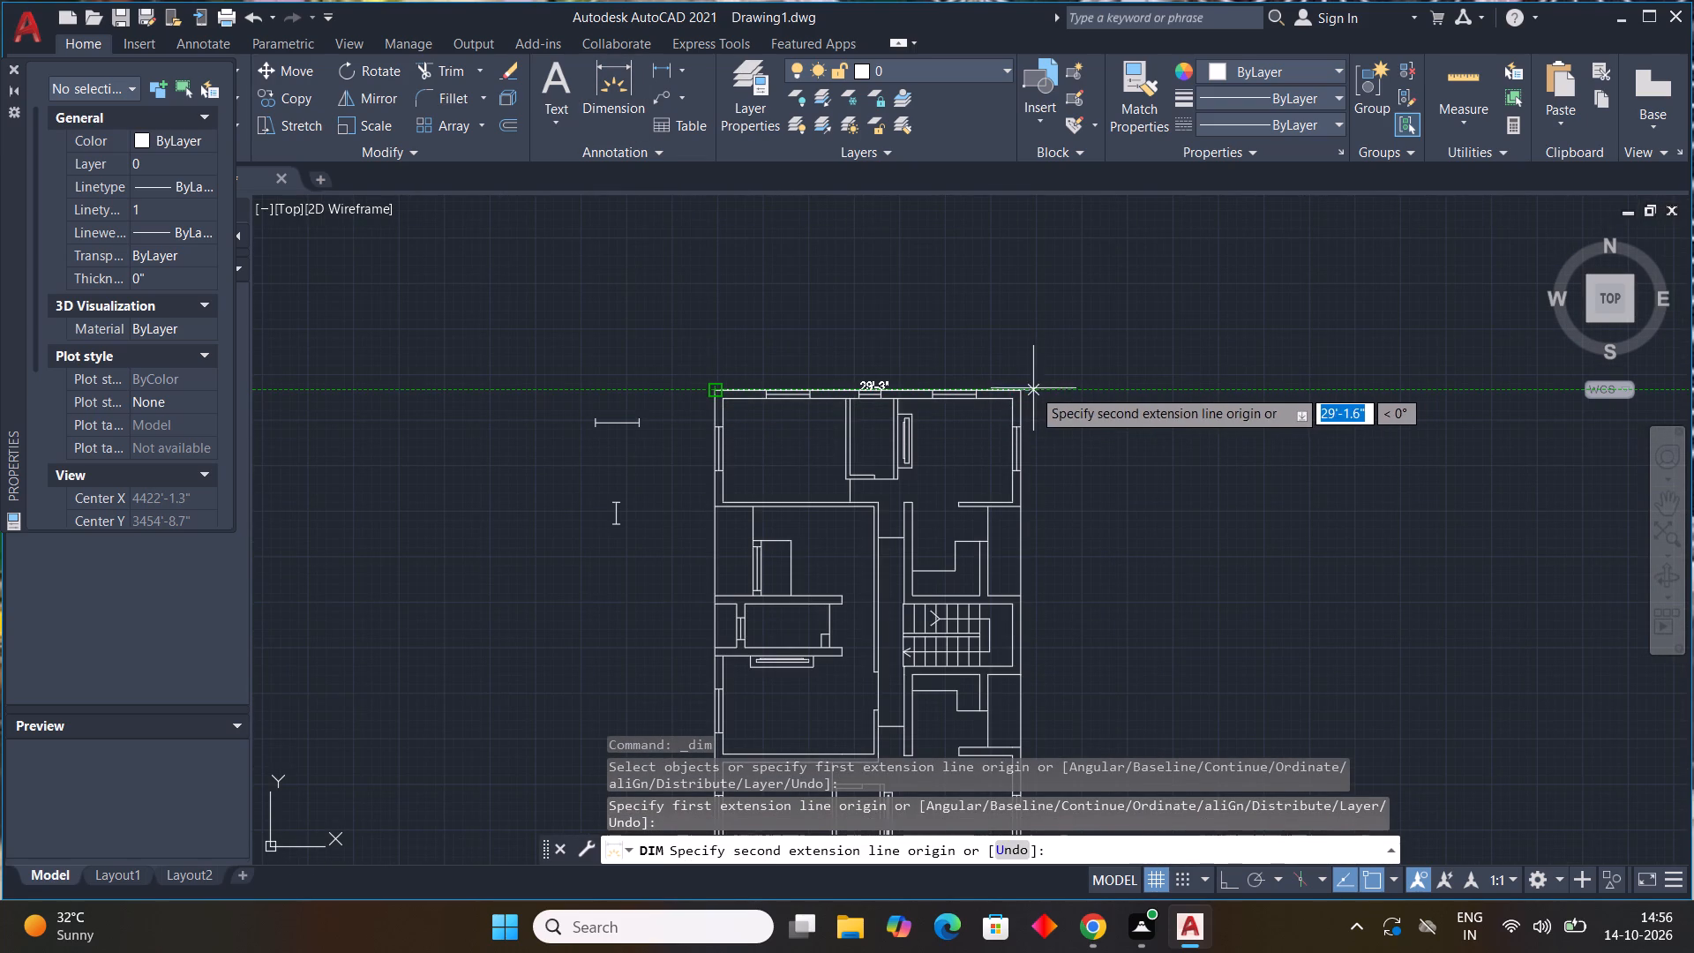
{"action": "left_click", "coordinate": [1020, 393]}
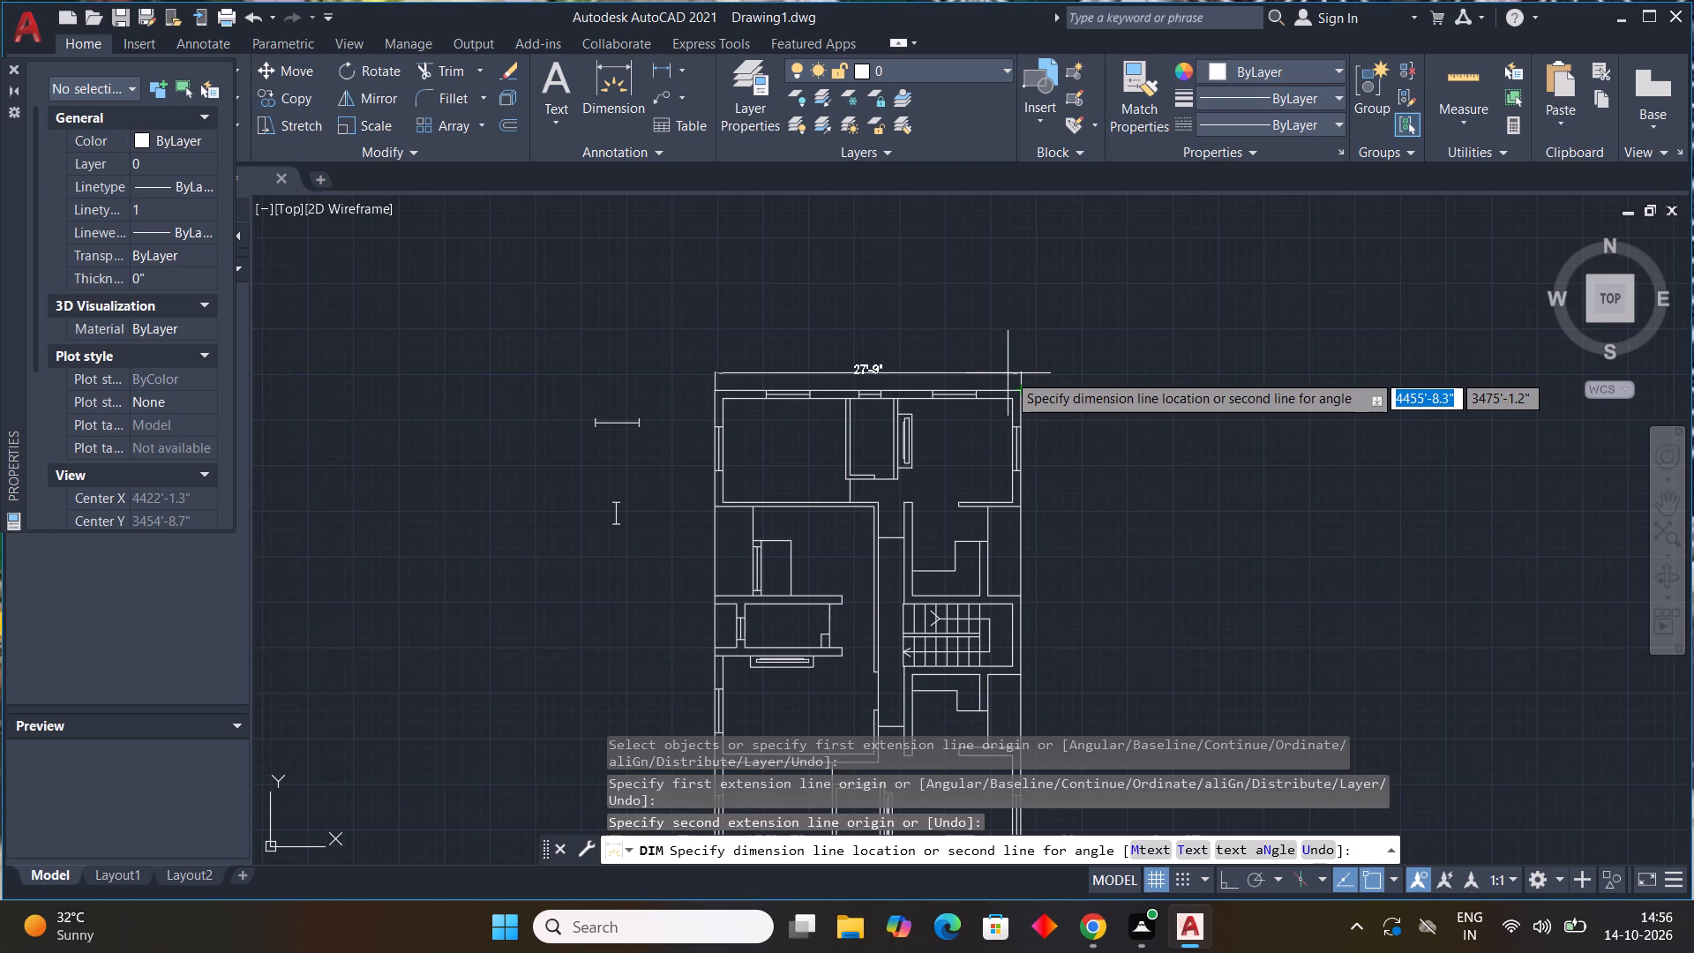
{"action": "scroll", "coordinate": [1008, 373], "scroll_direction": "up", "scroll_amount": 2}
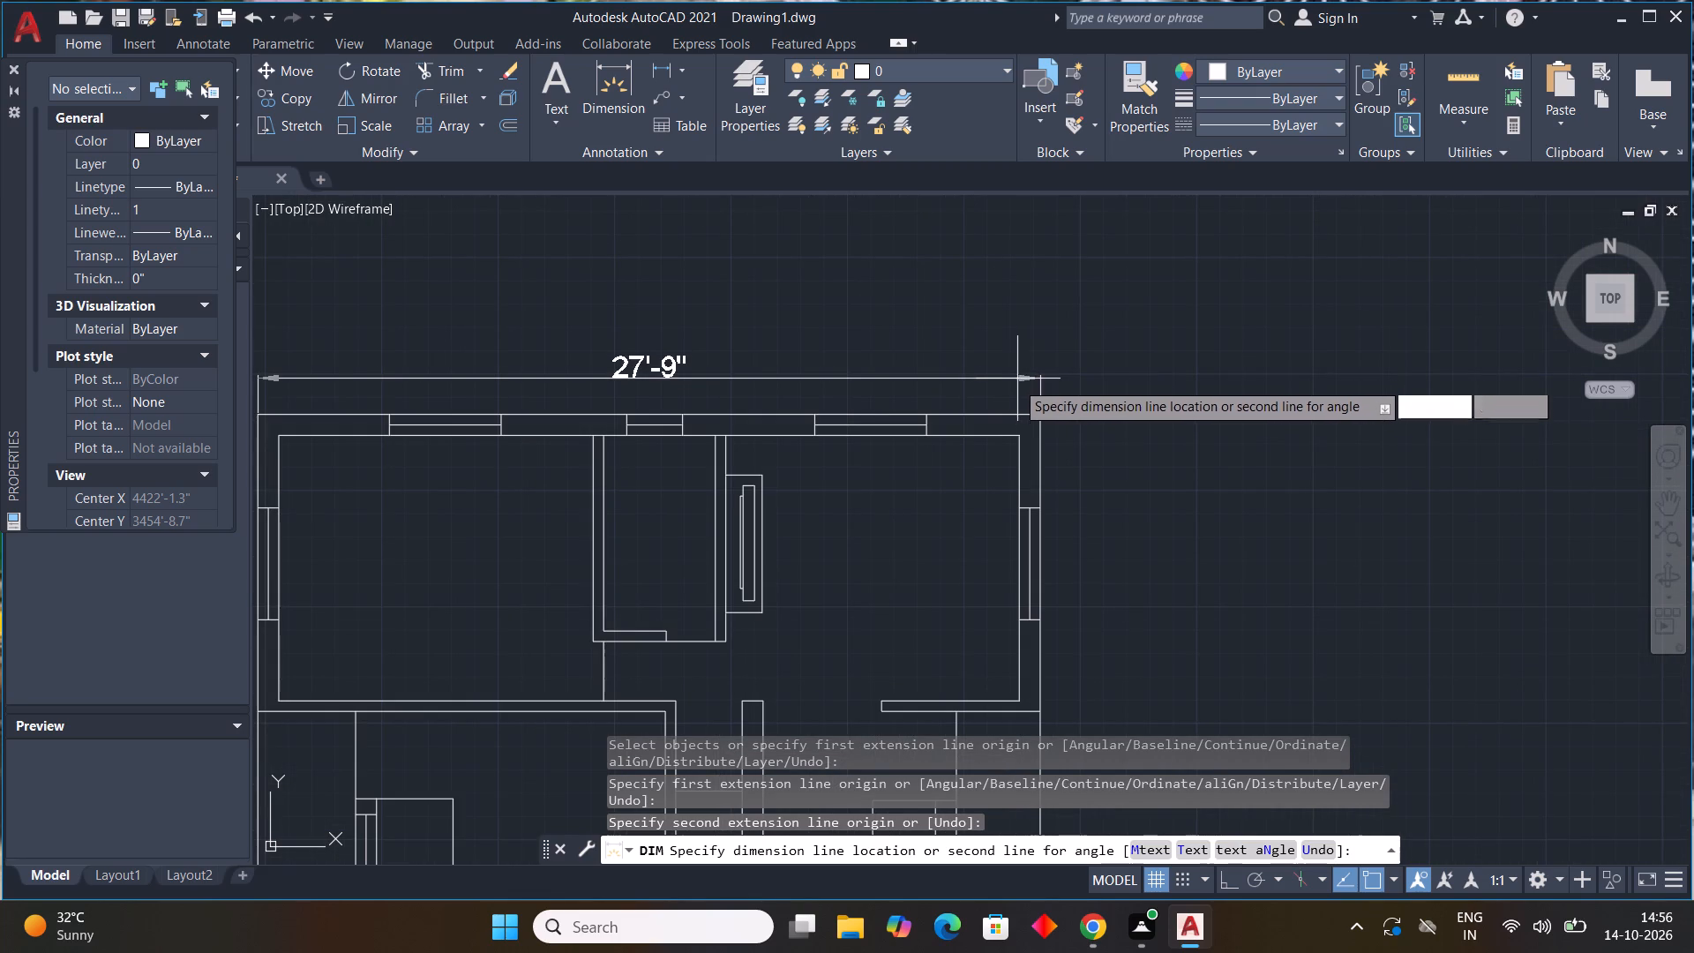
{"action": "left_click", "coordinate": [1015, 386]}
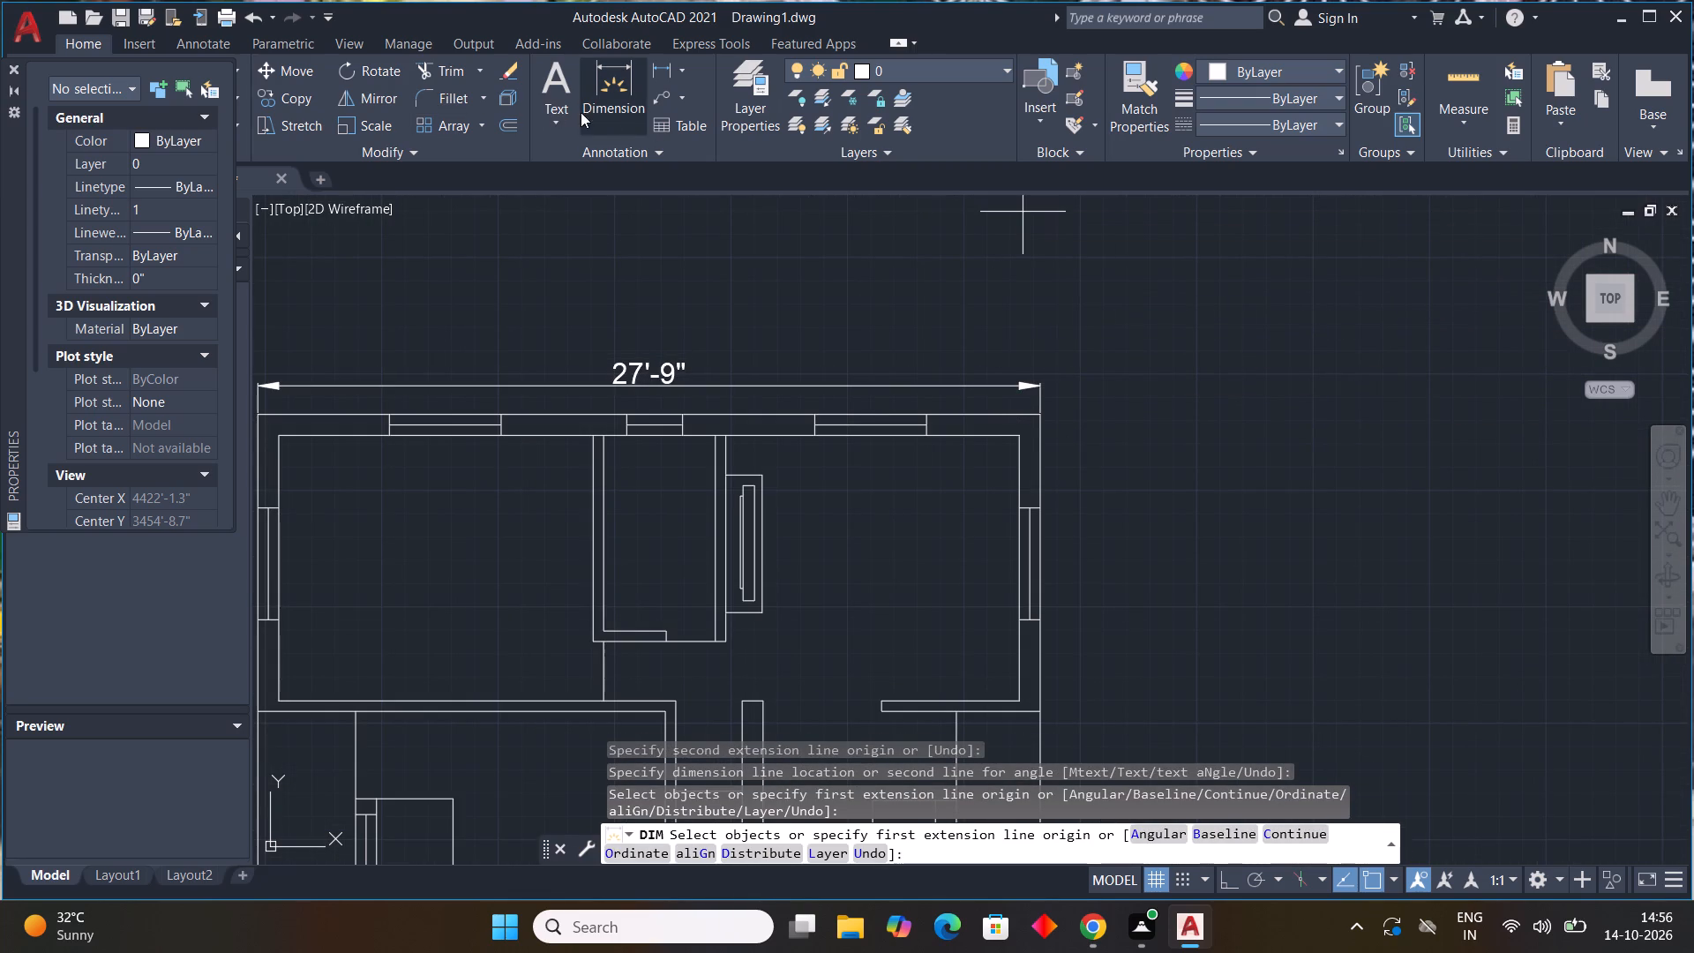
Dimension the plan's overall height between its left outer corners, placing the dimension line just outside the left wall, and end the Dimension command.
{"action": "left_click", "coordinate": [610, 112]}
{"action": "scroll", "coordinate": [686, 251], "scroll_direction": "down", "scroll_amount": 4}
{"action": "scroll", "coordinate": [637, 290], "scroll_direction": "up", "scroll_amount": 3}
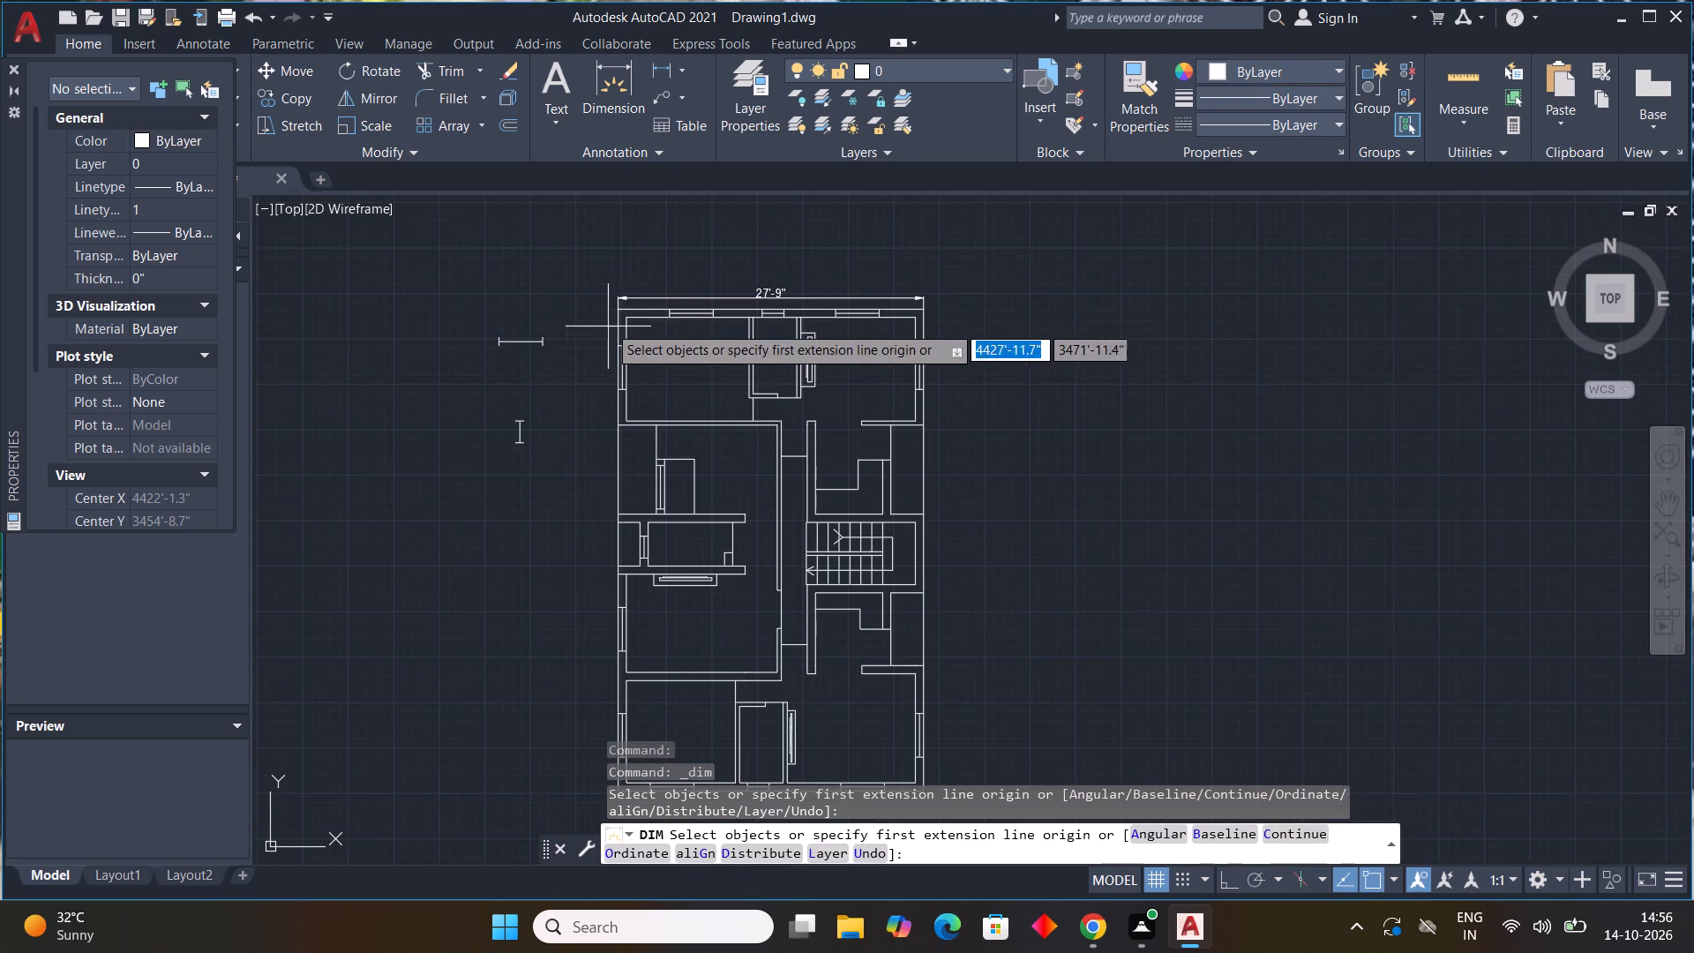
{"action": "left_click", "coordinate": [616, 311]}
{"action": "middle_click_drag", "start_coordinate": [577, 559], "coordinate": [564, 349]}
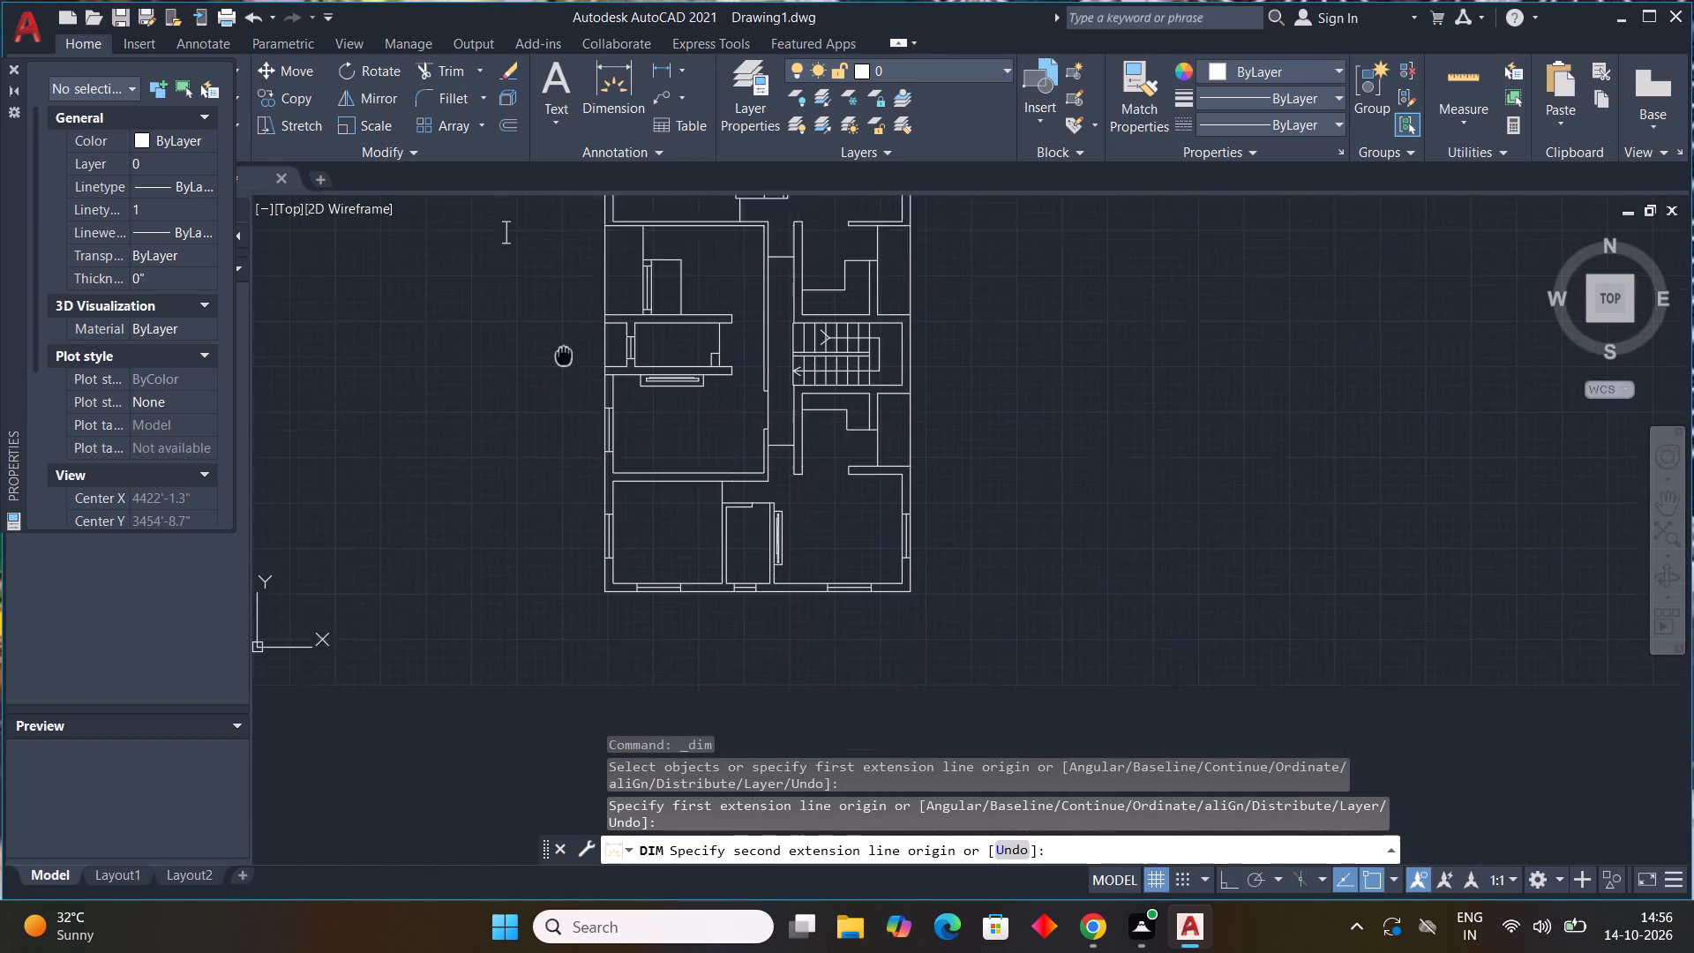
{"action": "middle_click_drag", "start_coordinate": [564, 349], "coordinate": [569, 278]}
{"action": "scroll", "coordinate": [624, 537], "scroll_direction": "up", "scroll_amount": 3}
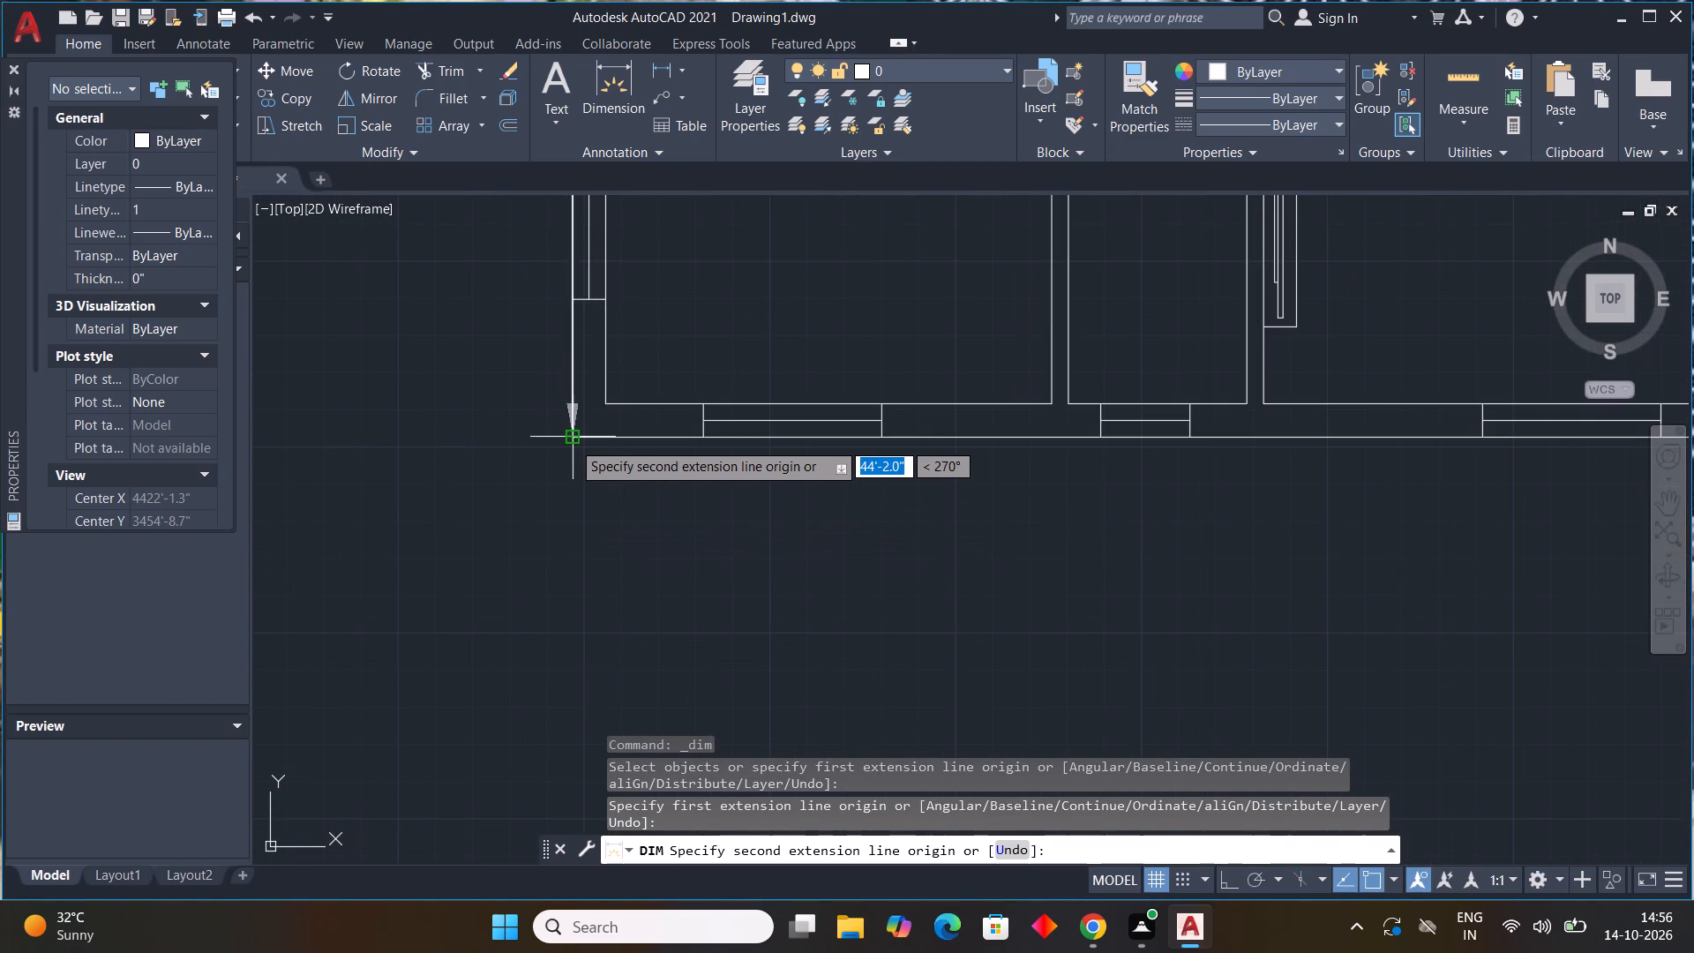
{"action": "left_click", "coordinate": [572, 441]}
{"action": "scroll", "coordinate": [522, 460], "scroll_direction": "down", "scroll_amount": 1}
{"action": "middle_click_drag", "start_coordinate": [522, 460], "coordinate": [588, 642]}
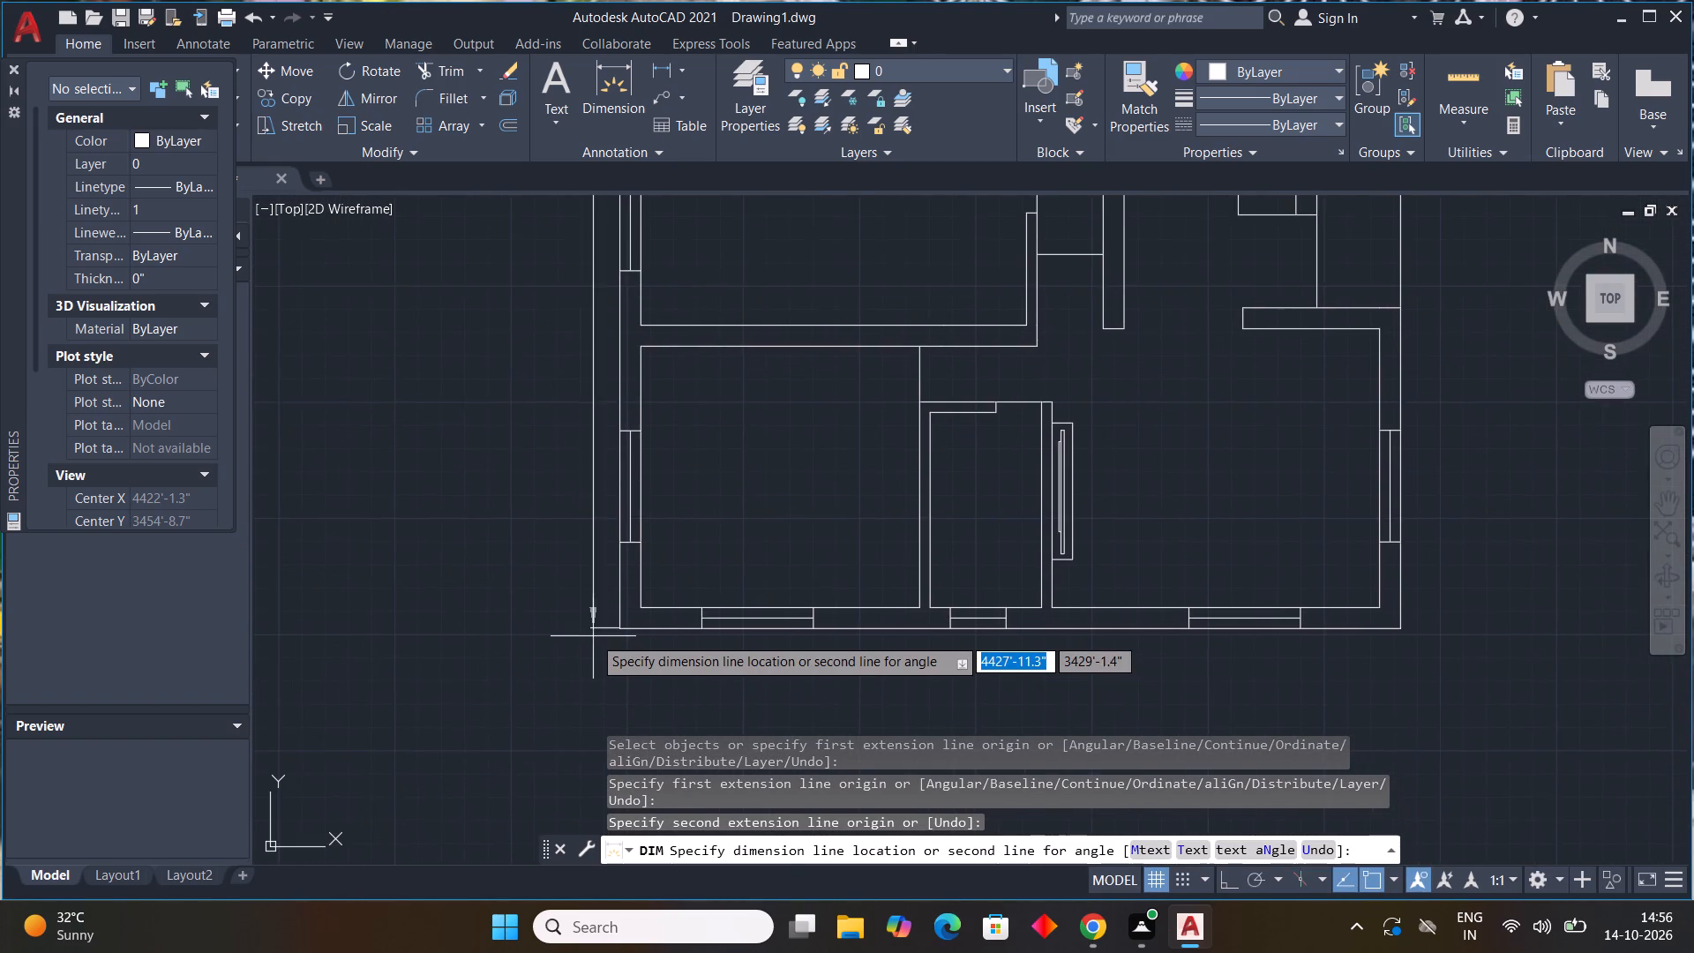
{"action": "scroll", "coordinate": [593, 636], "scroll_direction": "down", "scroll_amount": 1}
{"action": "left_click", "coordinate": [579, 625]}
{"action": "scroll", "coordinate": [942, 386], "scroll_direction": "down", "scroll_amount": 3}
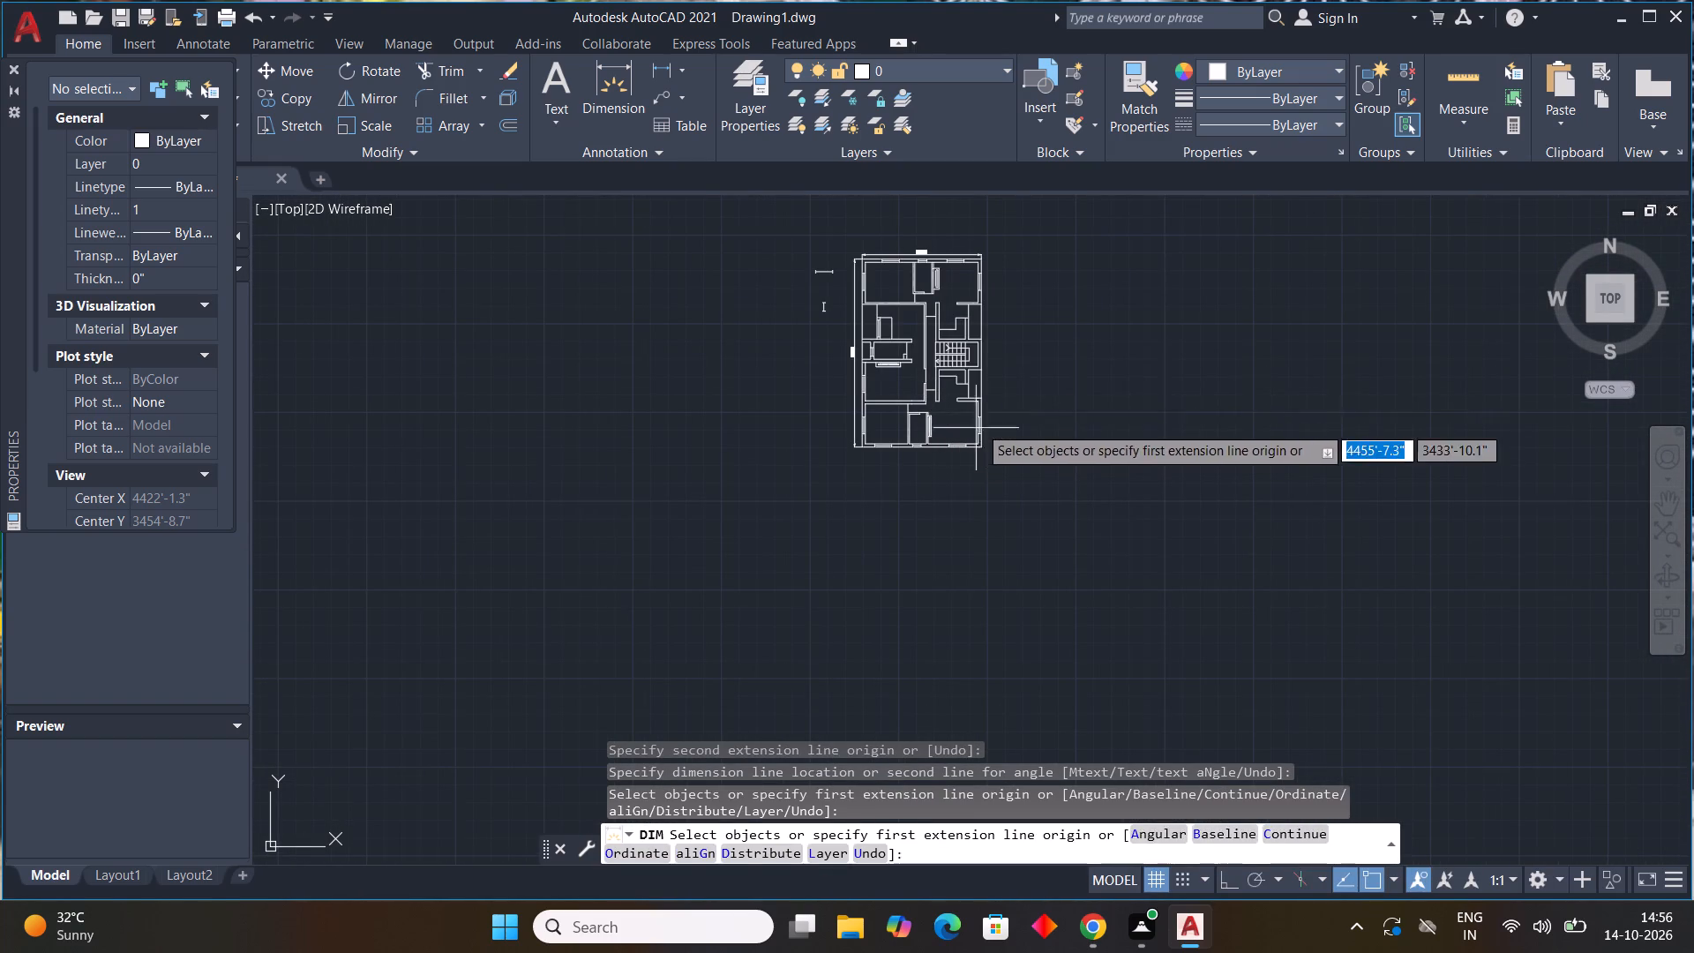
{"action": "scroll", "coordinate": [913, 306], "scroll_direction": "down", "scroll_amount": 1}
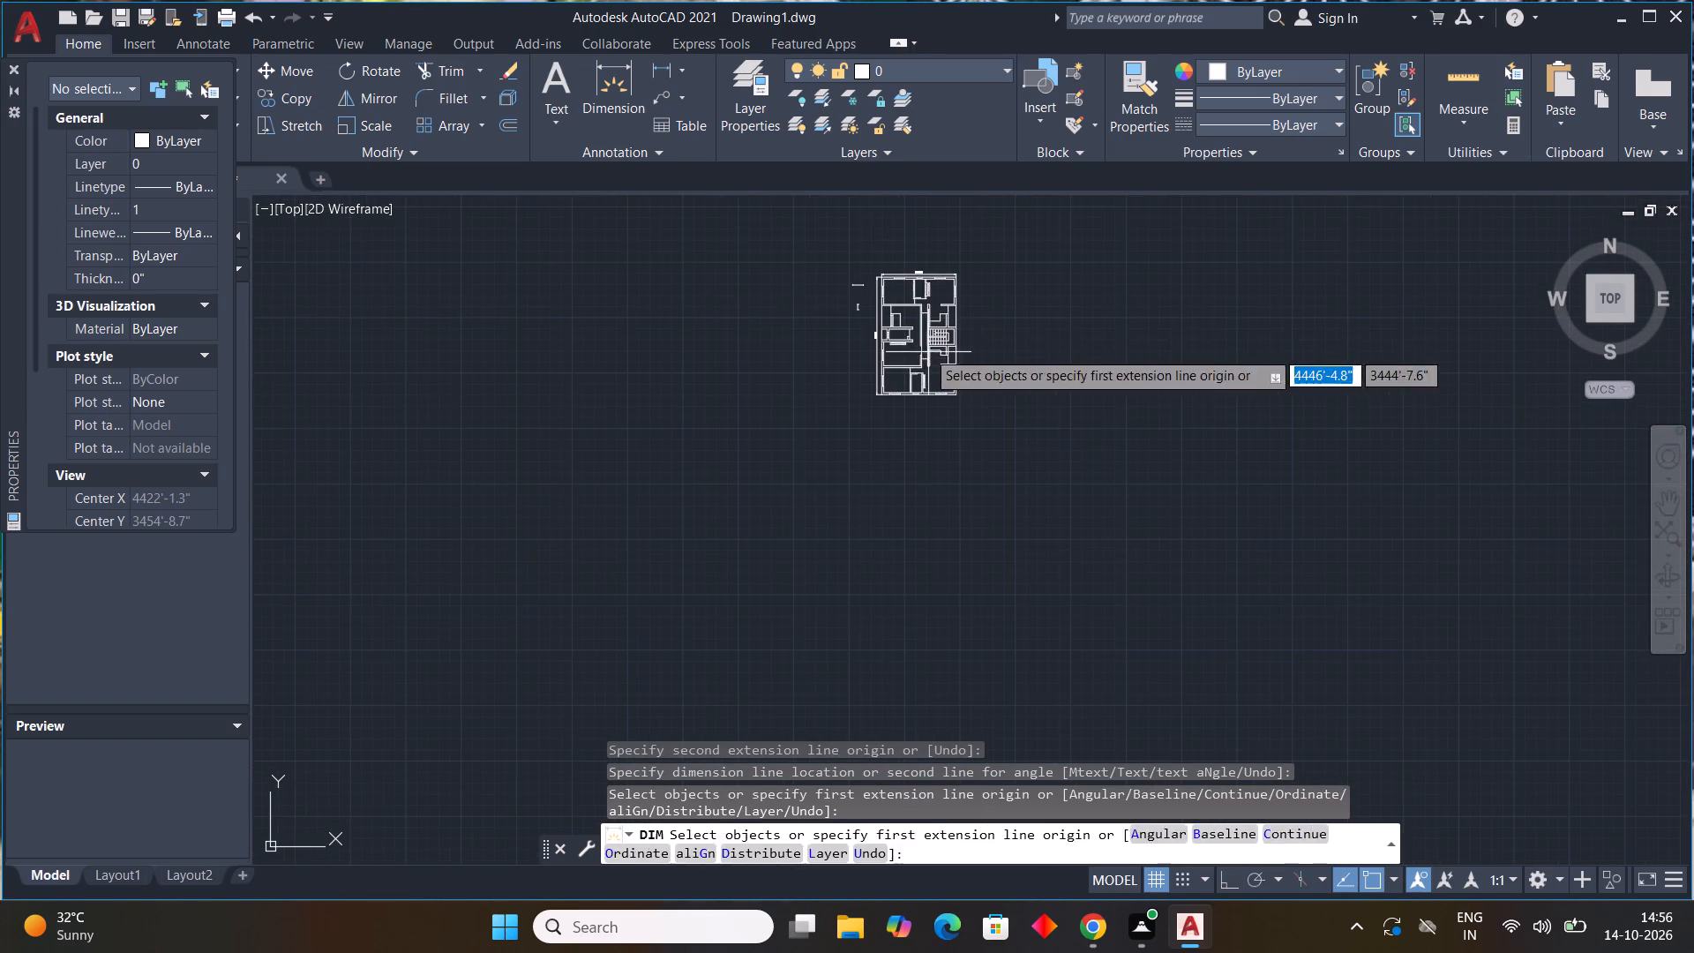
{"action": "scroll", "coordinate": [917, 334], "scroll_direction": "up", "scroll_amount": 5}
{"action": "scroll", "coordinate": [926, 335], "scroll_direction": "down", "scroll_amount": 2}
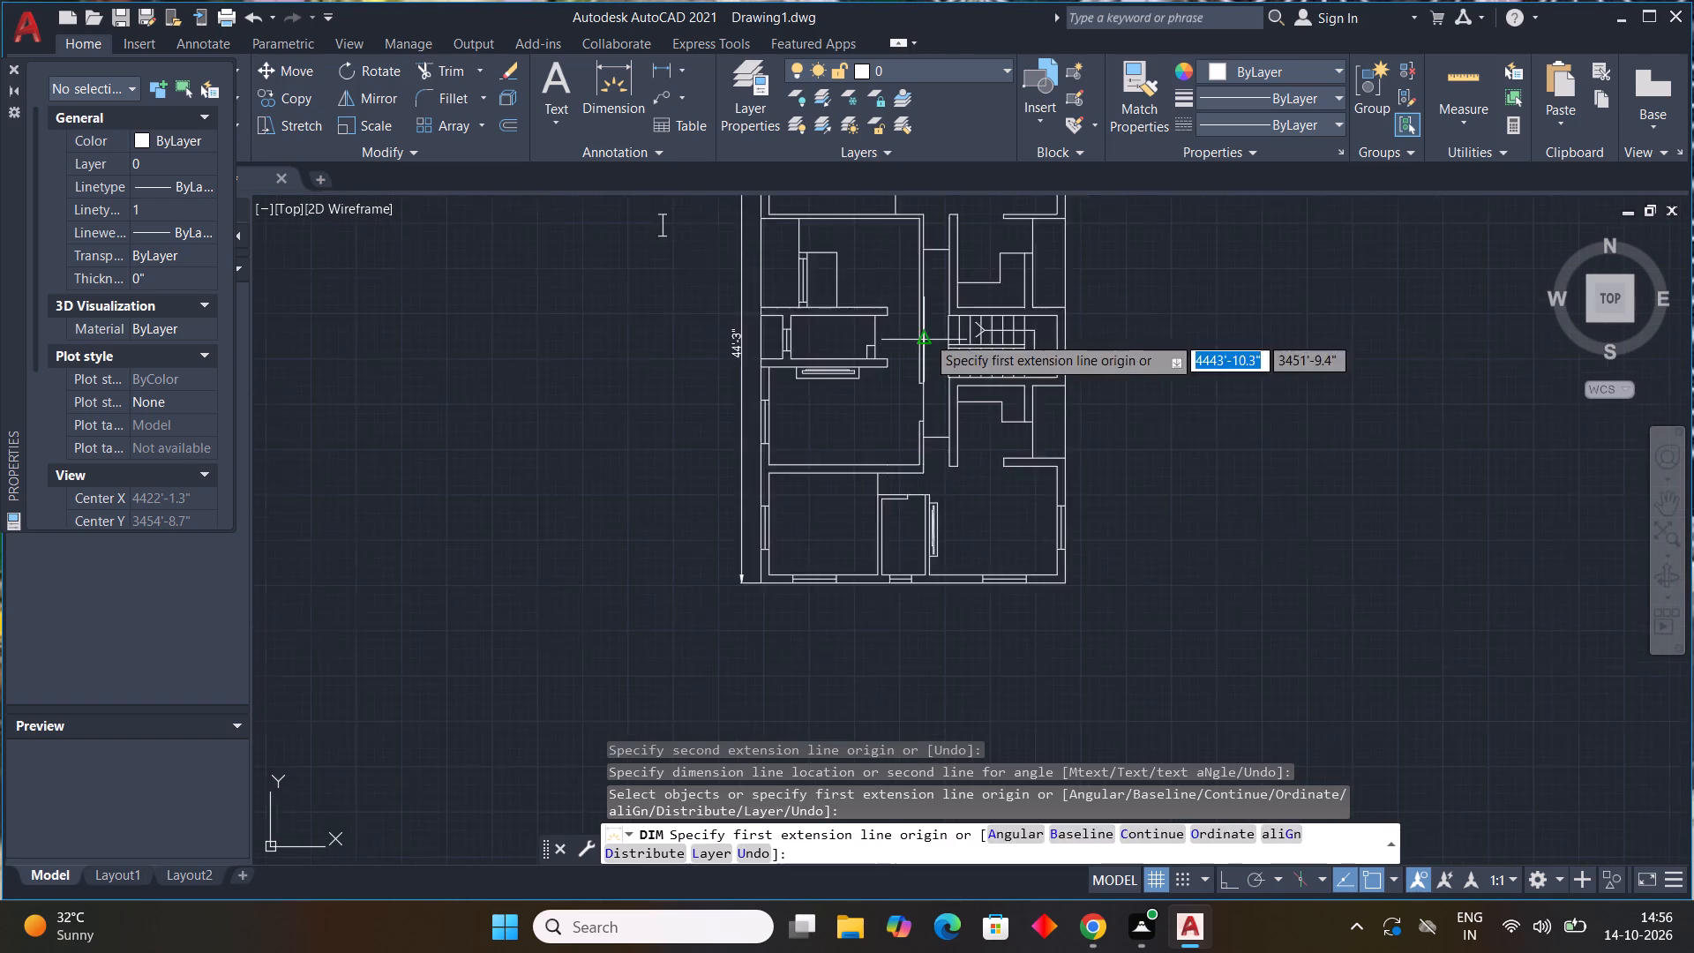
{"action": "scroll", "coordinate": [926, 335], "scroll_direction": "down", "scroll_amount": 1}
{"action": "scroll", "coordinate": [903, 309], "scroll_direction": "up", "scroll_amount": 3}
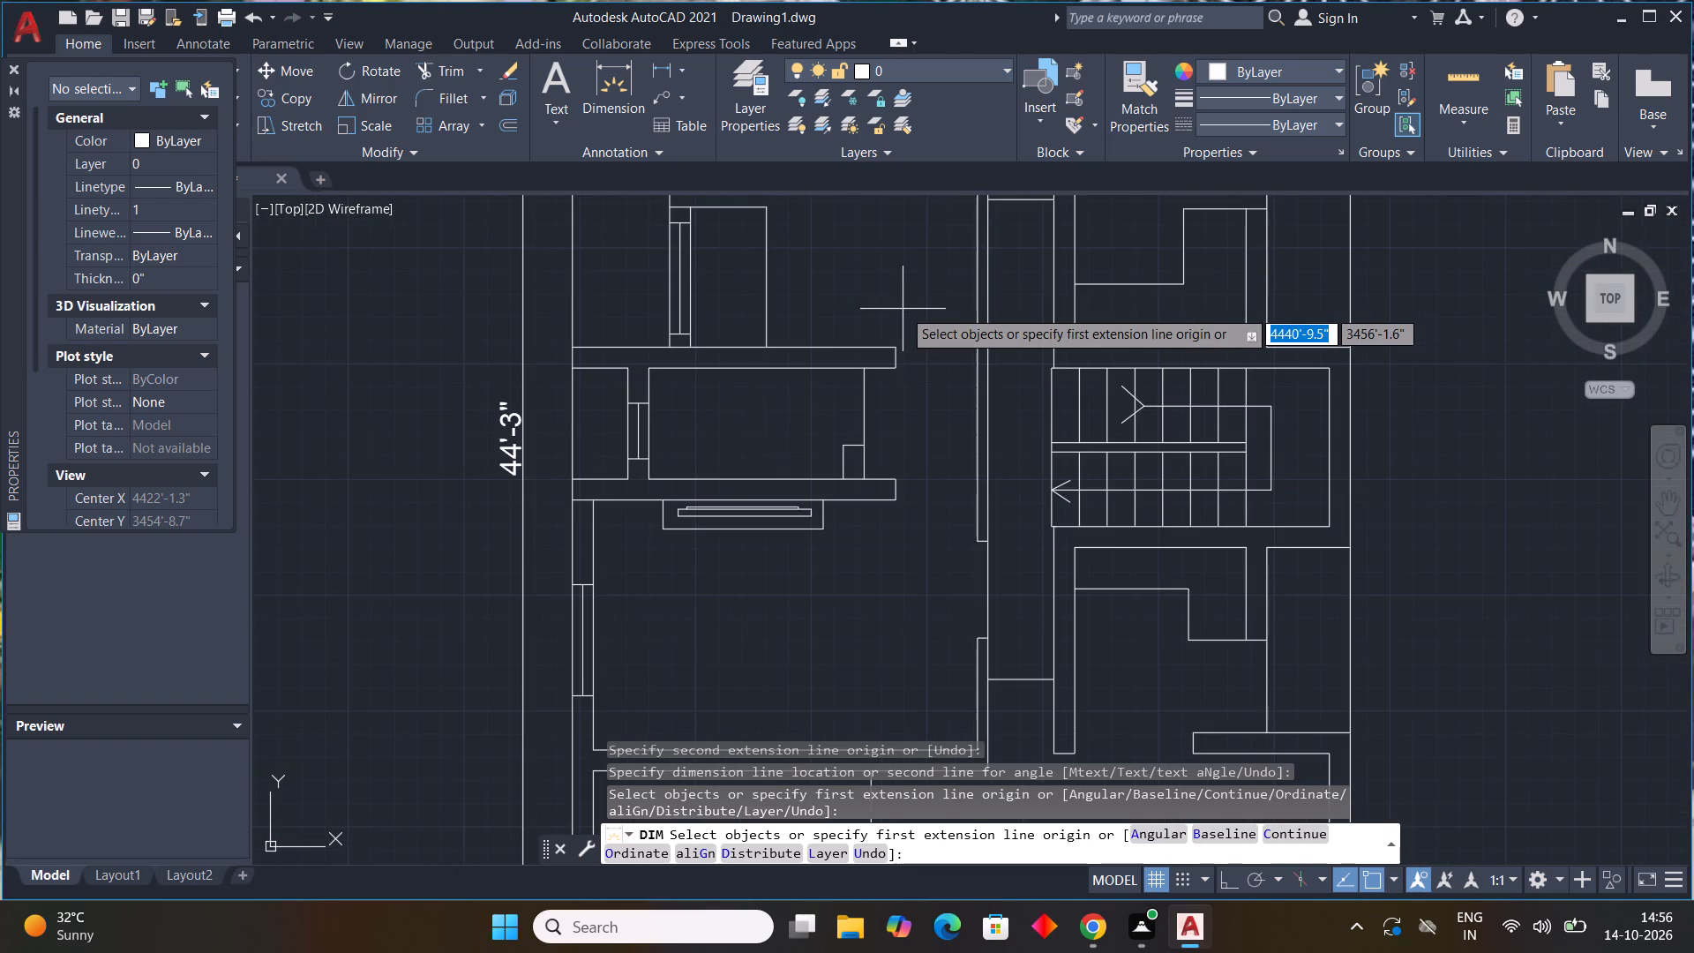
{"action": "scroll", "coordinate": [903, 309], "scroll_direction": "down", "scroll_amount": 2}
{"action": "middle_click_drag", "start_coordinate": [903, 309], "coordinate": [873, 490]}
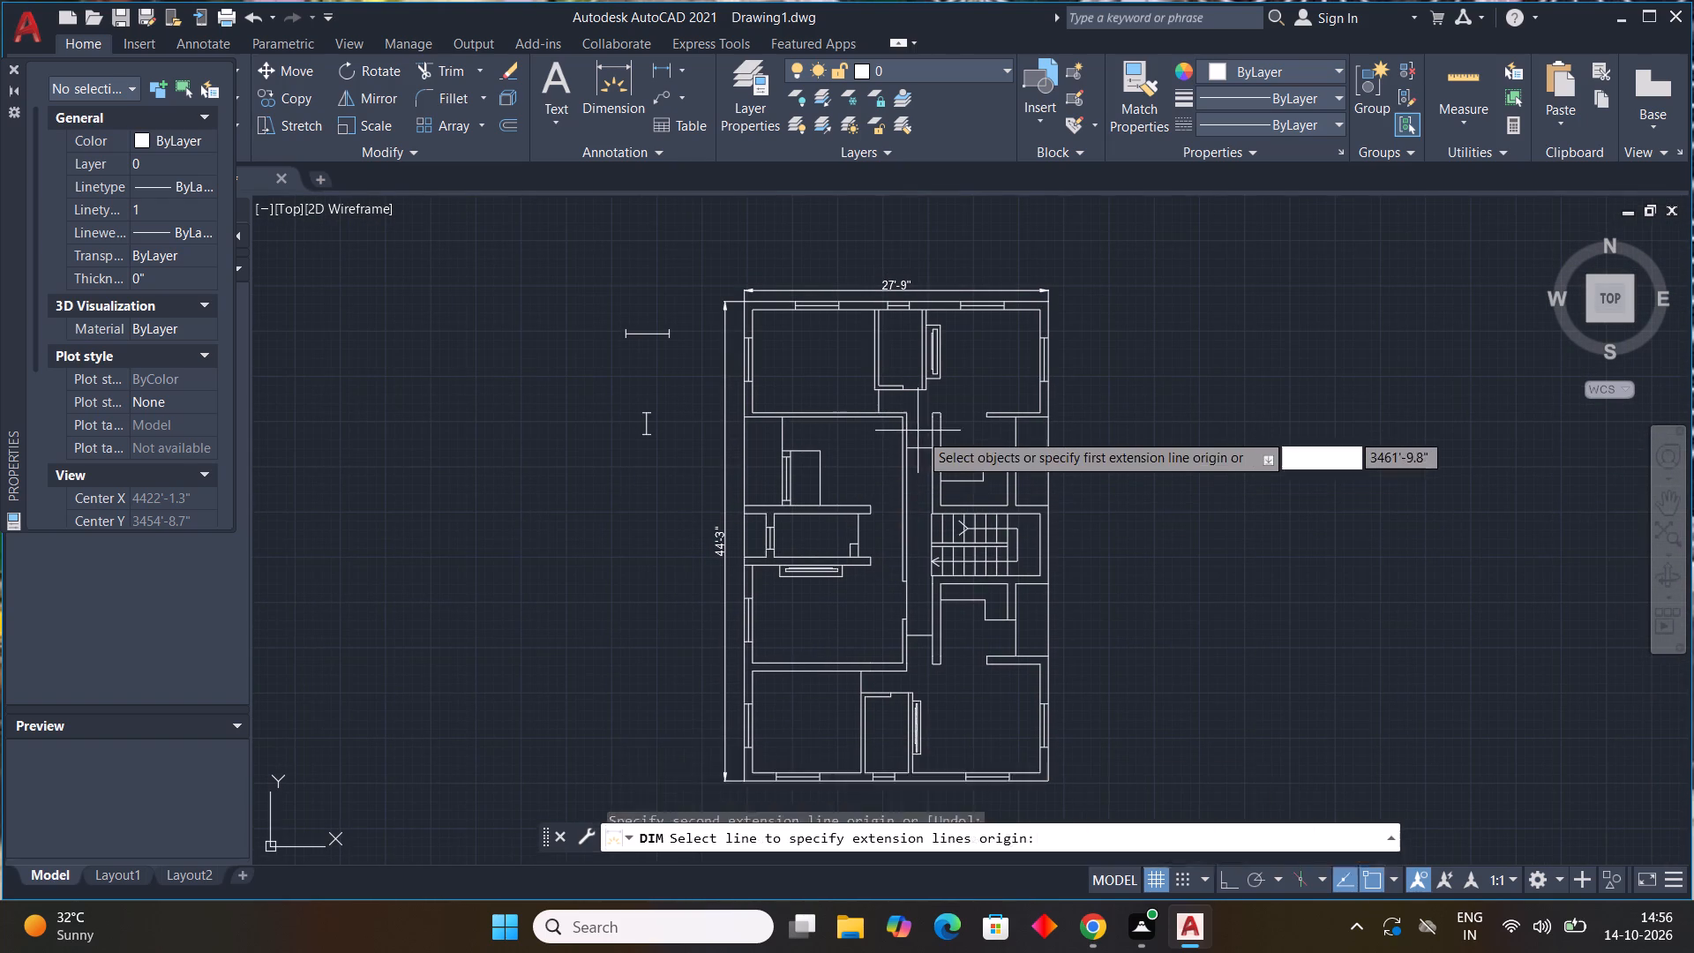
{"action": "key", "text": "Escape"}
{"action": "key", "text": "Escape"}
{"action": "key", "text": "Escape"}
{"action": "key", "text": "Escape"}
{"action": "key", "text": "Escape"}
{"action": "key", "text": "Escape"}
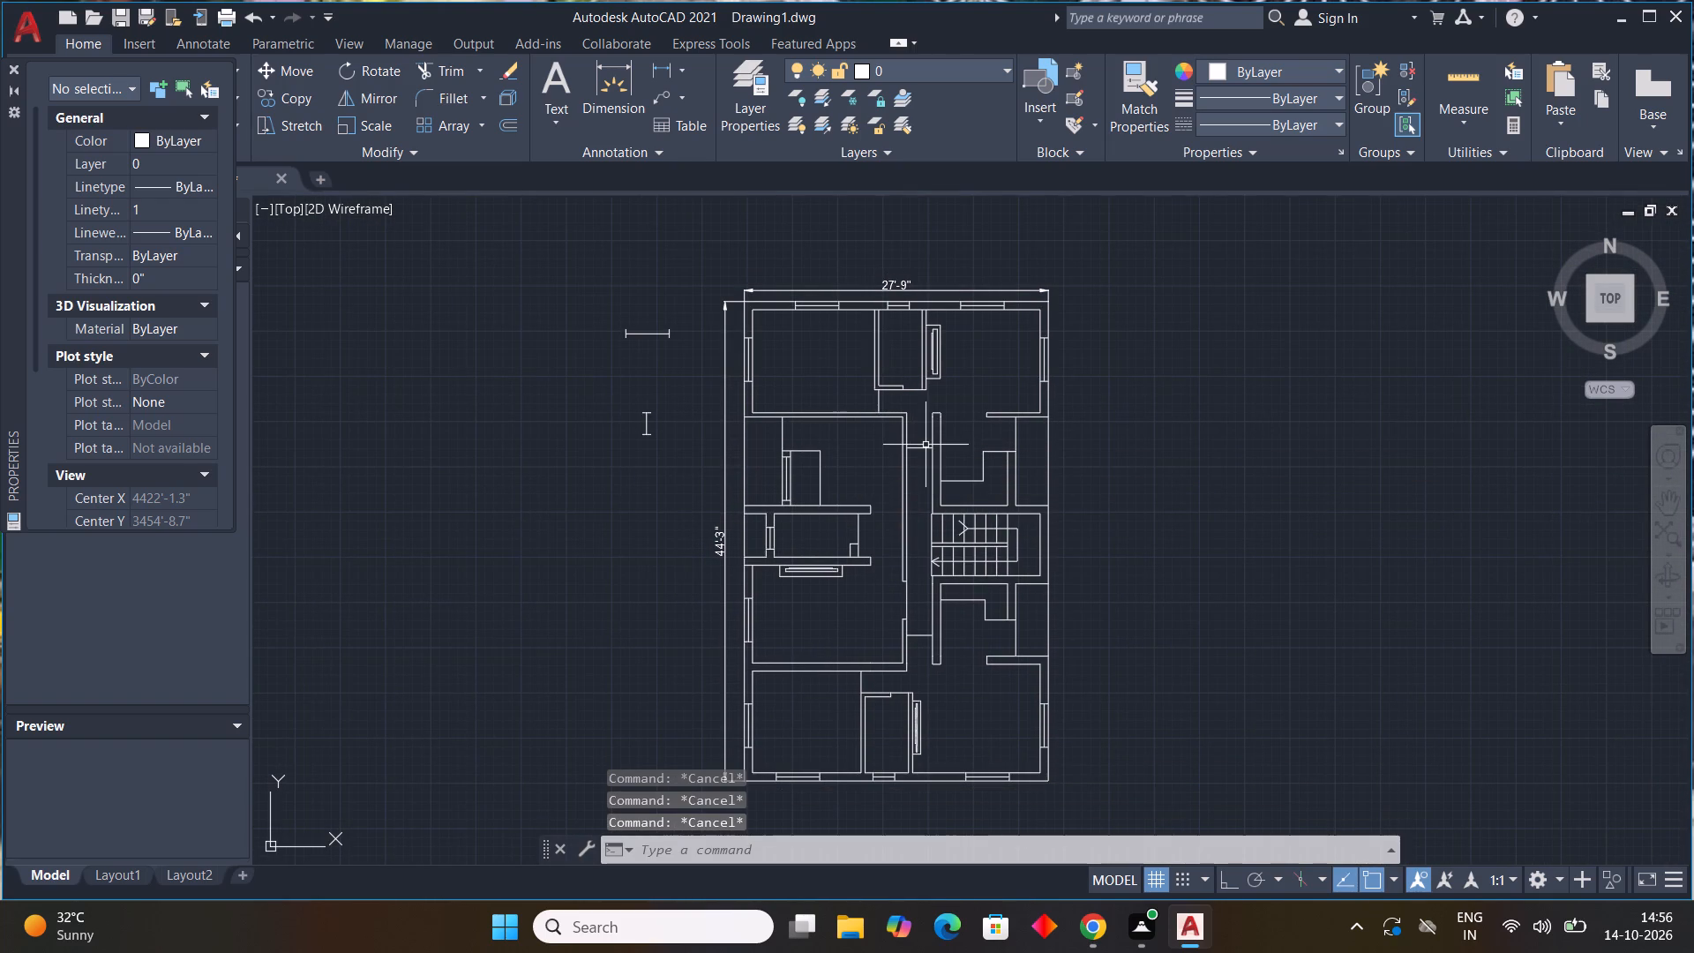
Add a multiline text label "D" to the left of the short door line below the top middle room.
{"action": "left_click", "coordinate": [555, 86]}
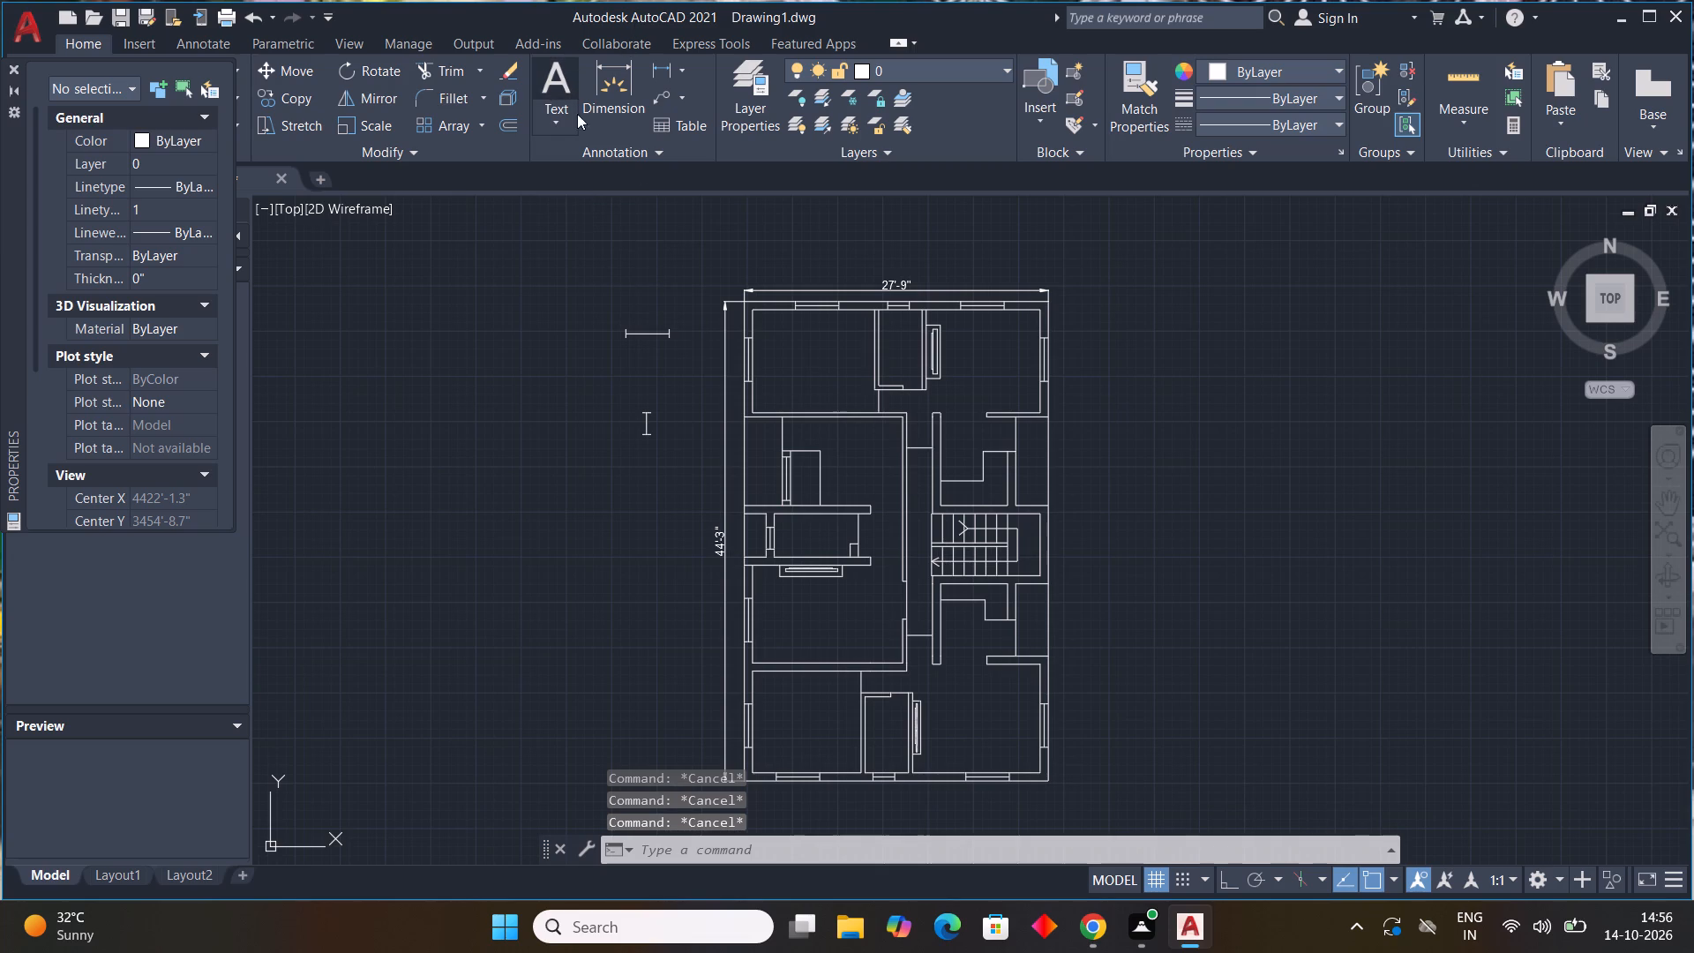
{"action": "scroll", "coordinate": [878, 402], "scroll_direction": "up", "scroll_amount": 3}
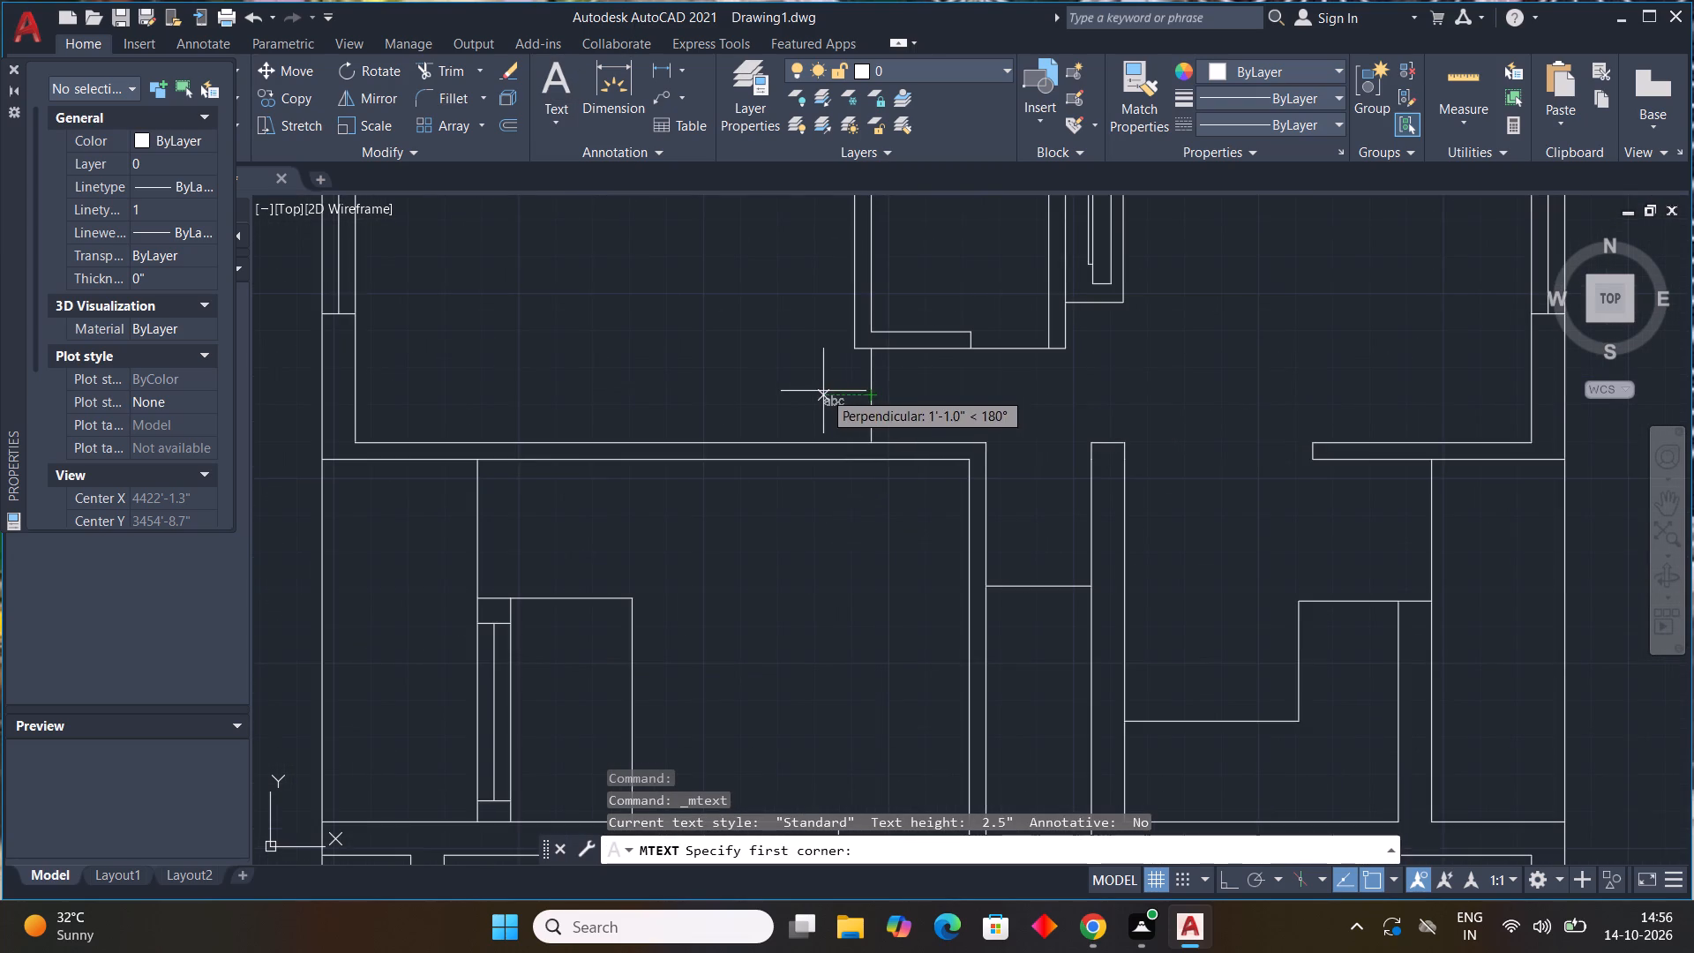
{"action": "scroll", "coordinate": [825, 395], "scroll_direction": "up", "scroll_amount": 2}
{"action": "left_click", "coordinate": [856, 344]}
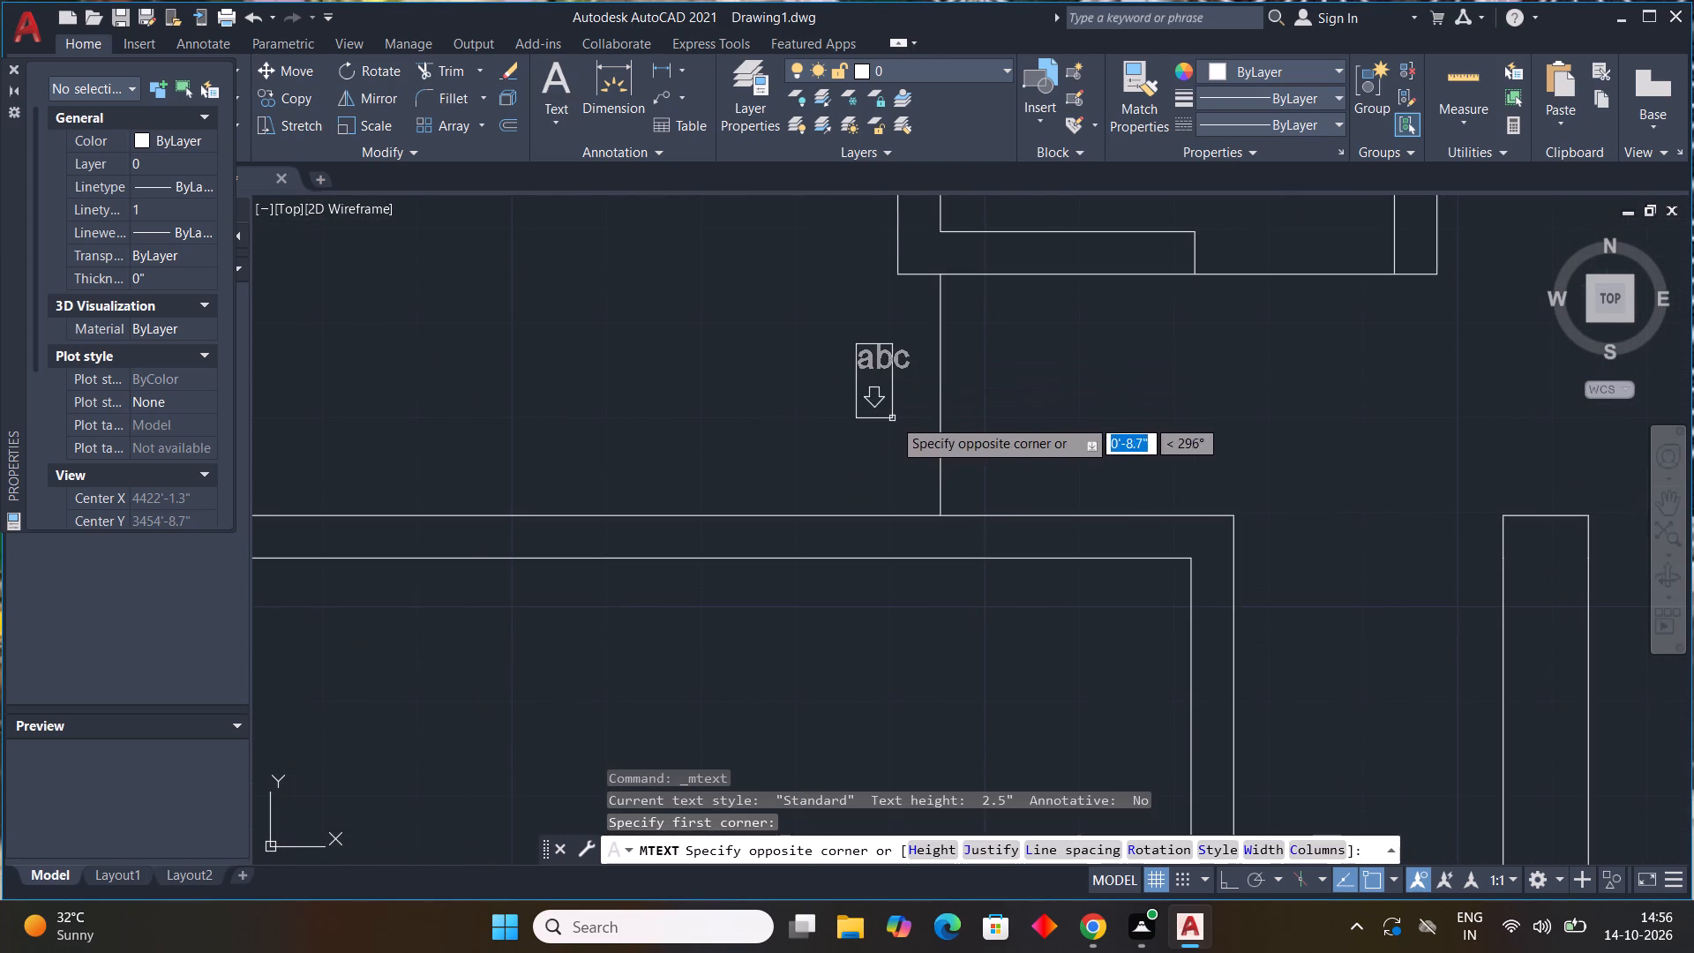
{"action": "left_click", "coordinate": [917, 431]}
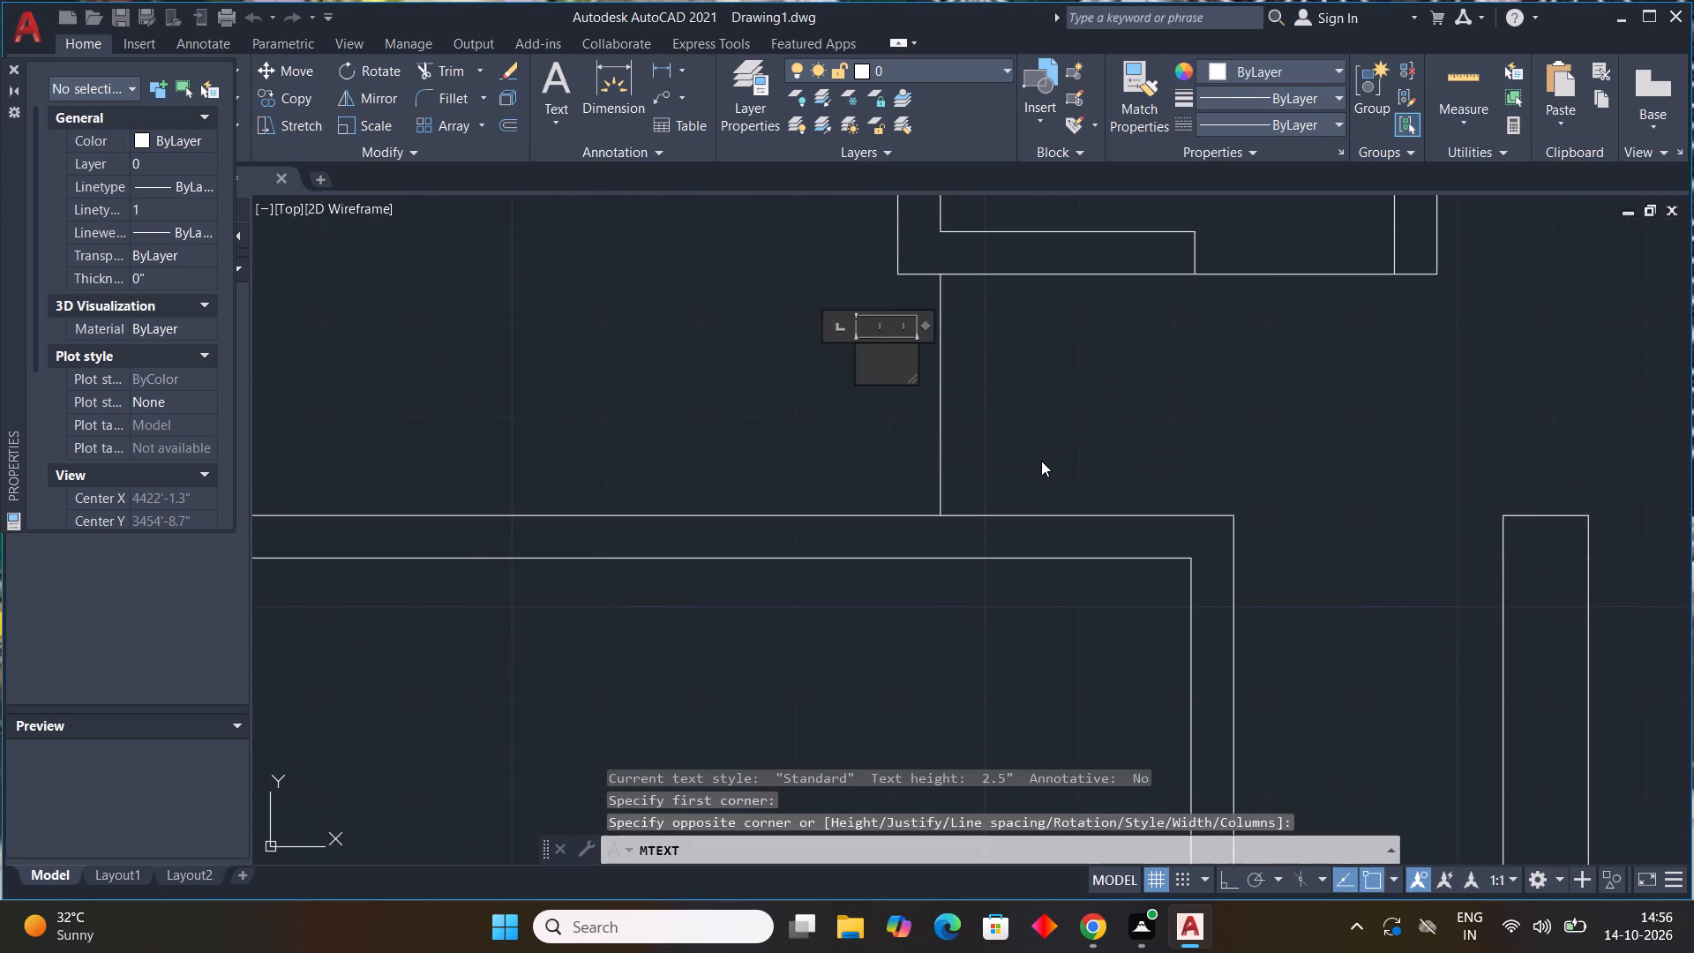
{"action": "key", "text": "d"}
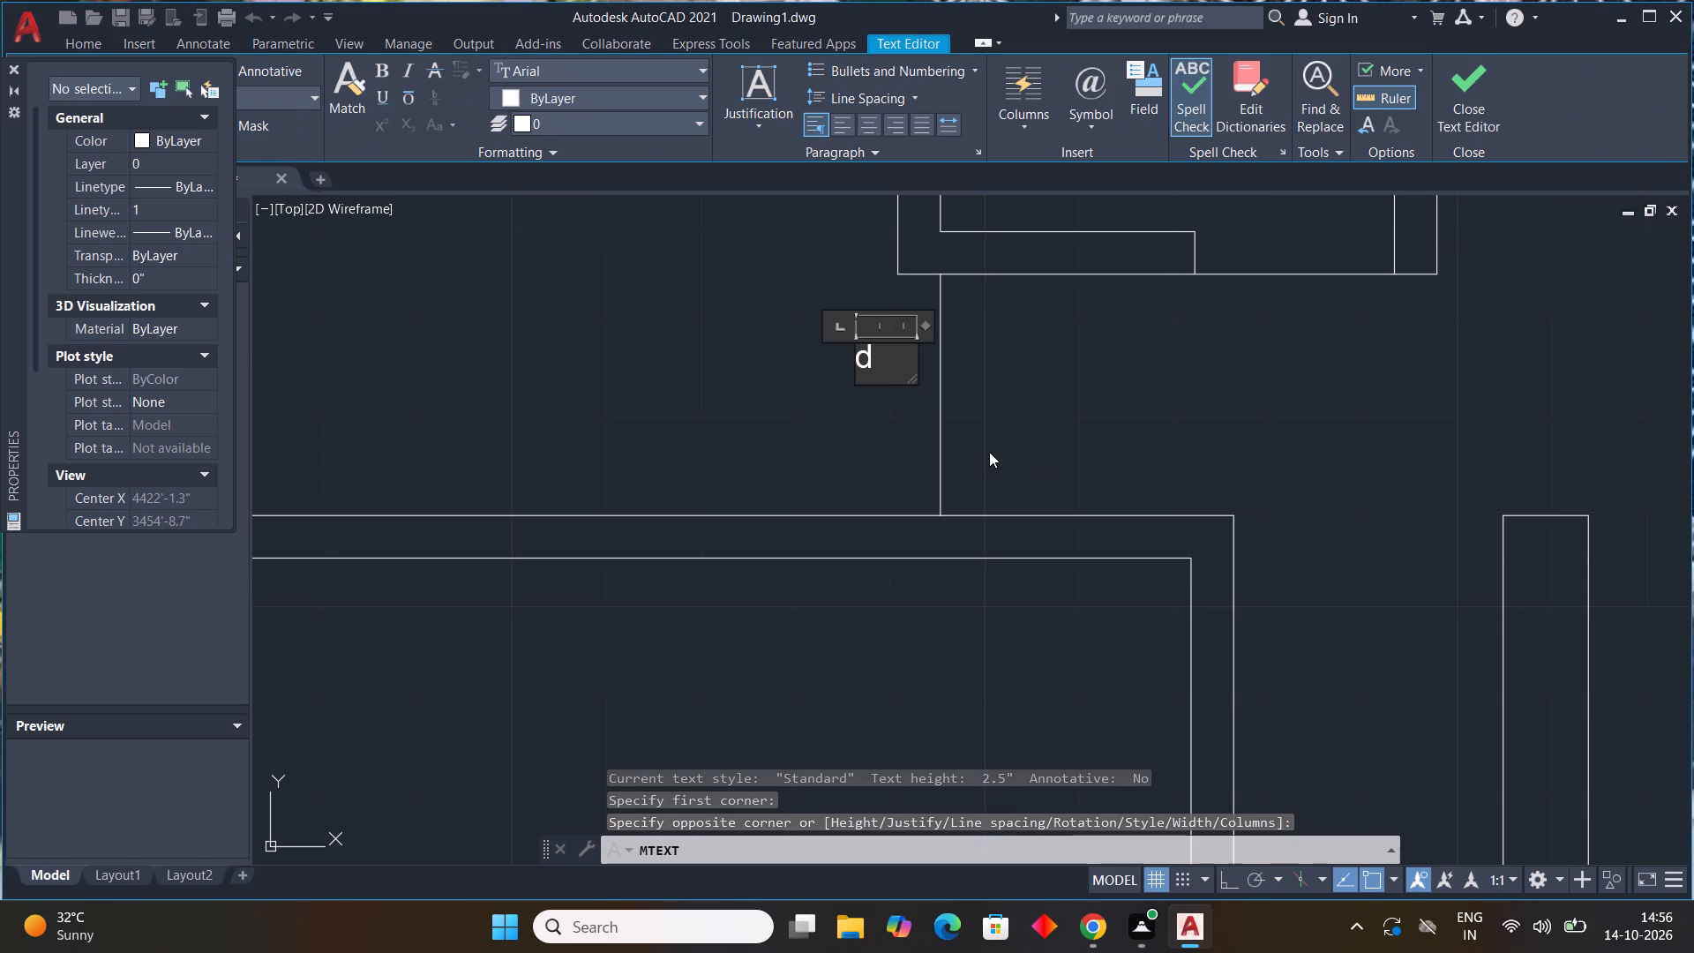
{"action": "key", "text": "BackSpace"}
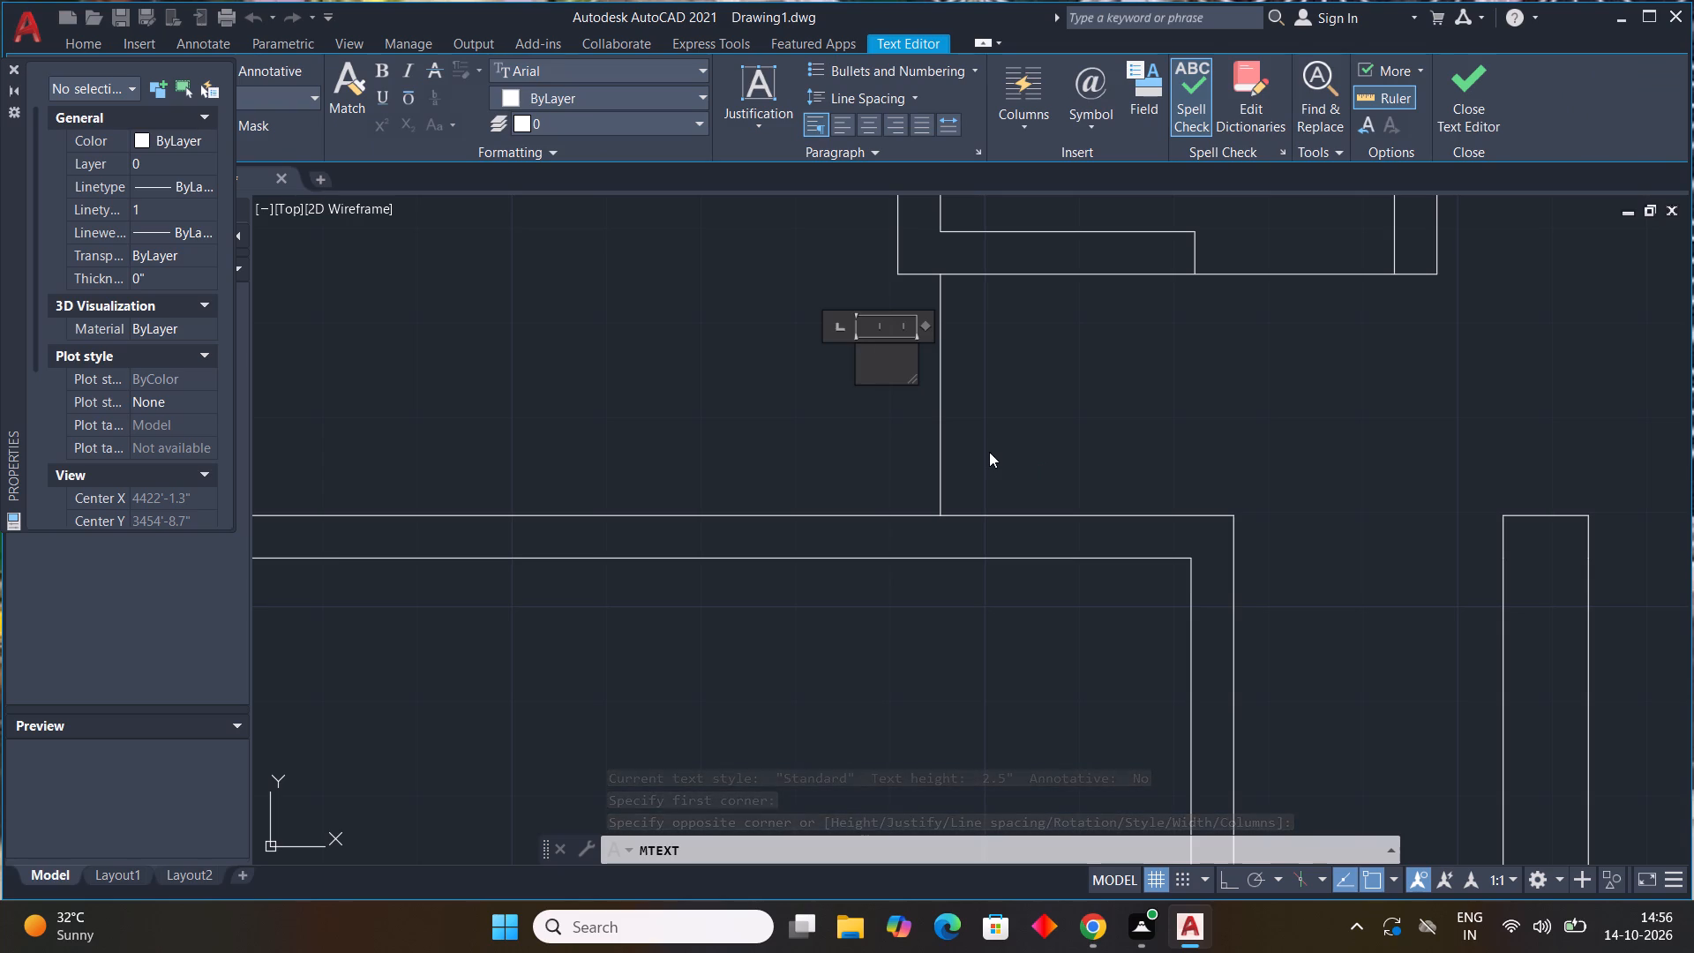
{"action": "key", "text": "d"}
{"action": "key", "text": "space"}
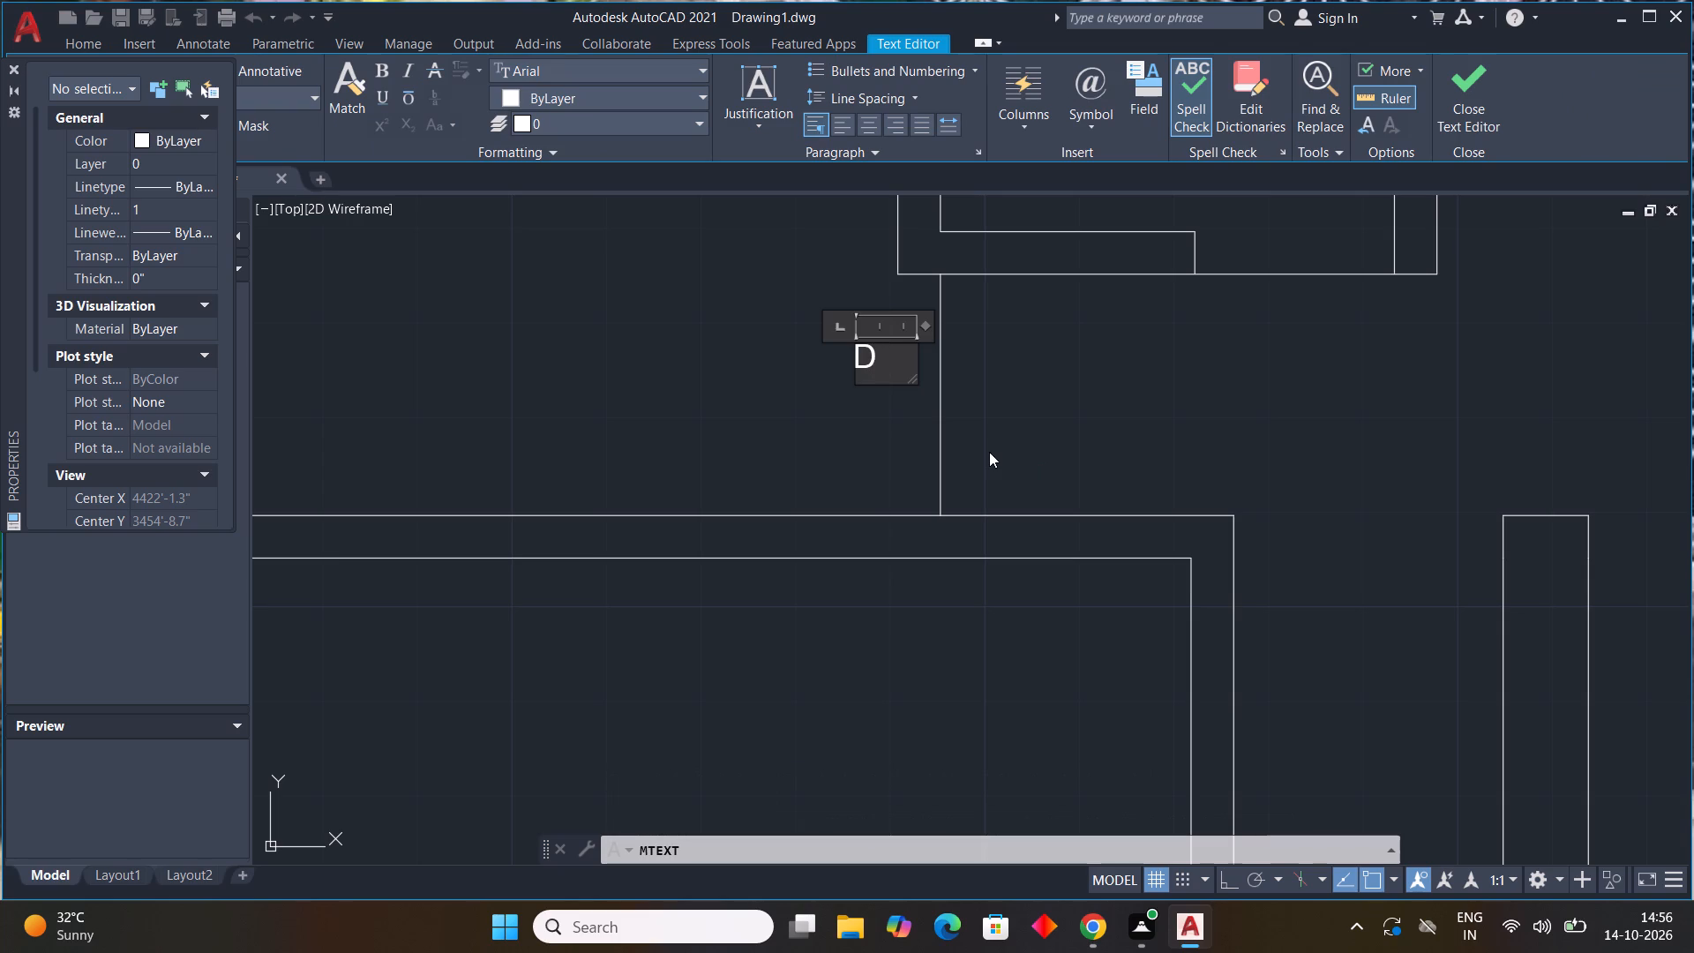
{"action": "left_click", "coordinate": [646, 324]}
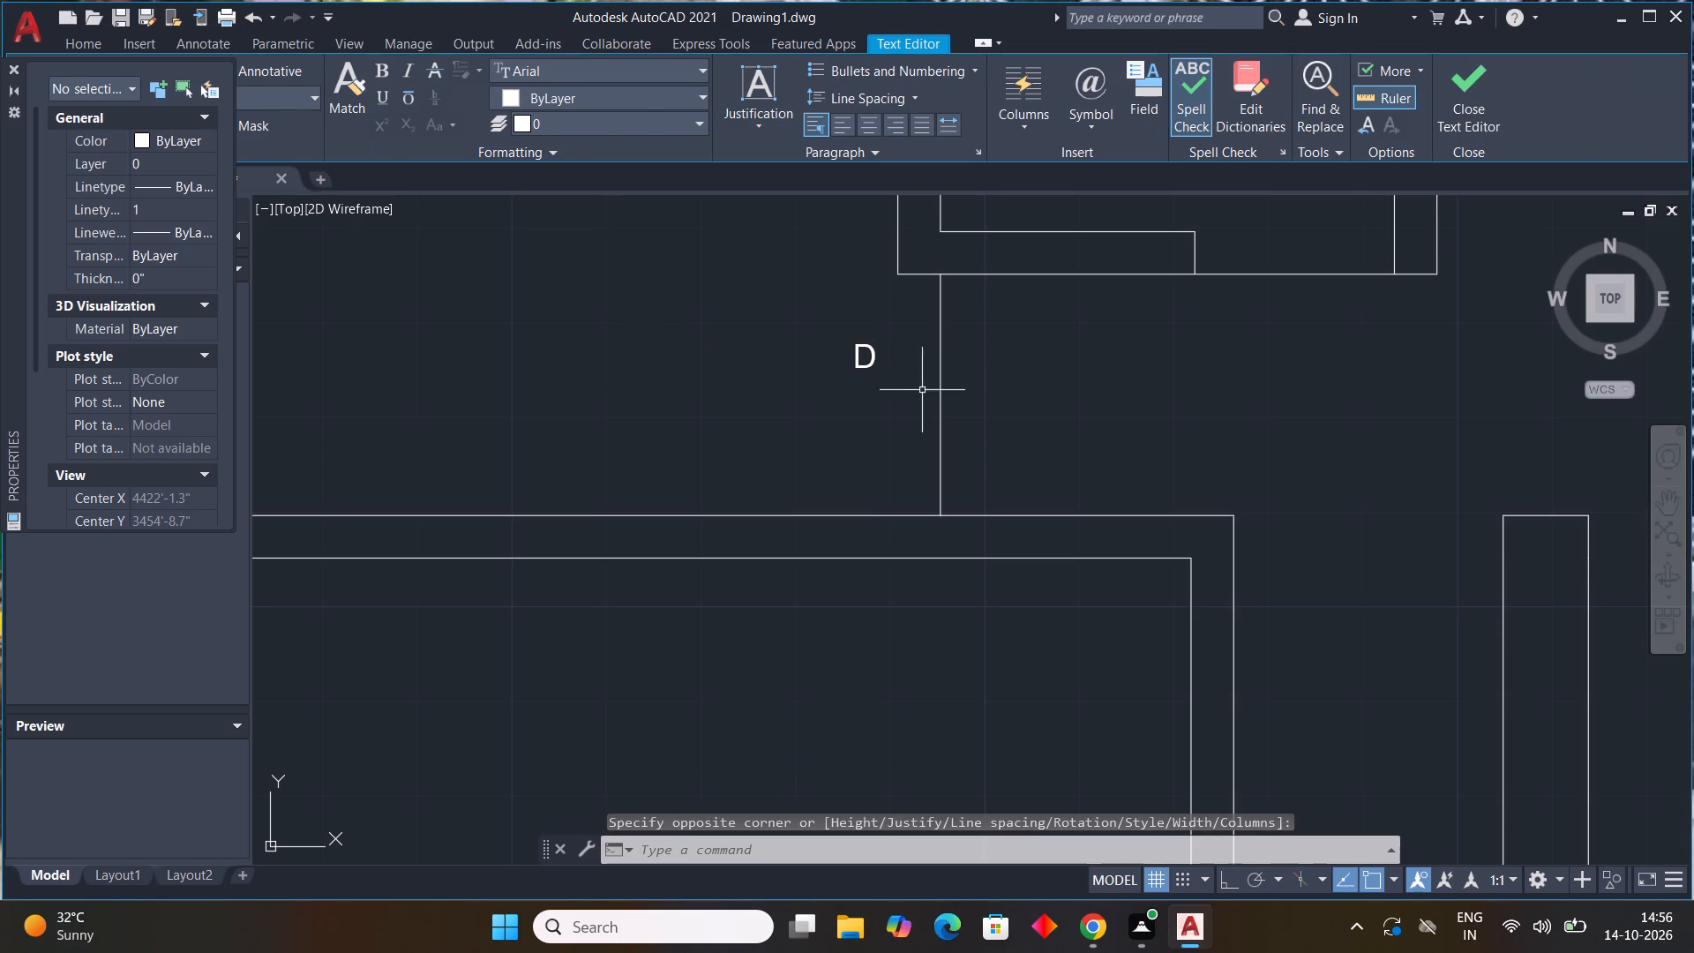
Set the text height of the "D" label to 9".
{"action": "left_click", "coordinate": [866, 366]}
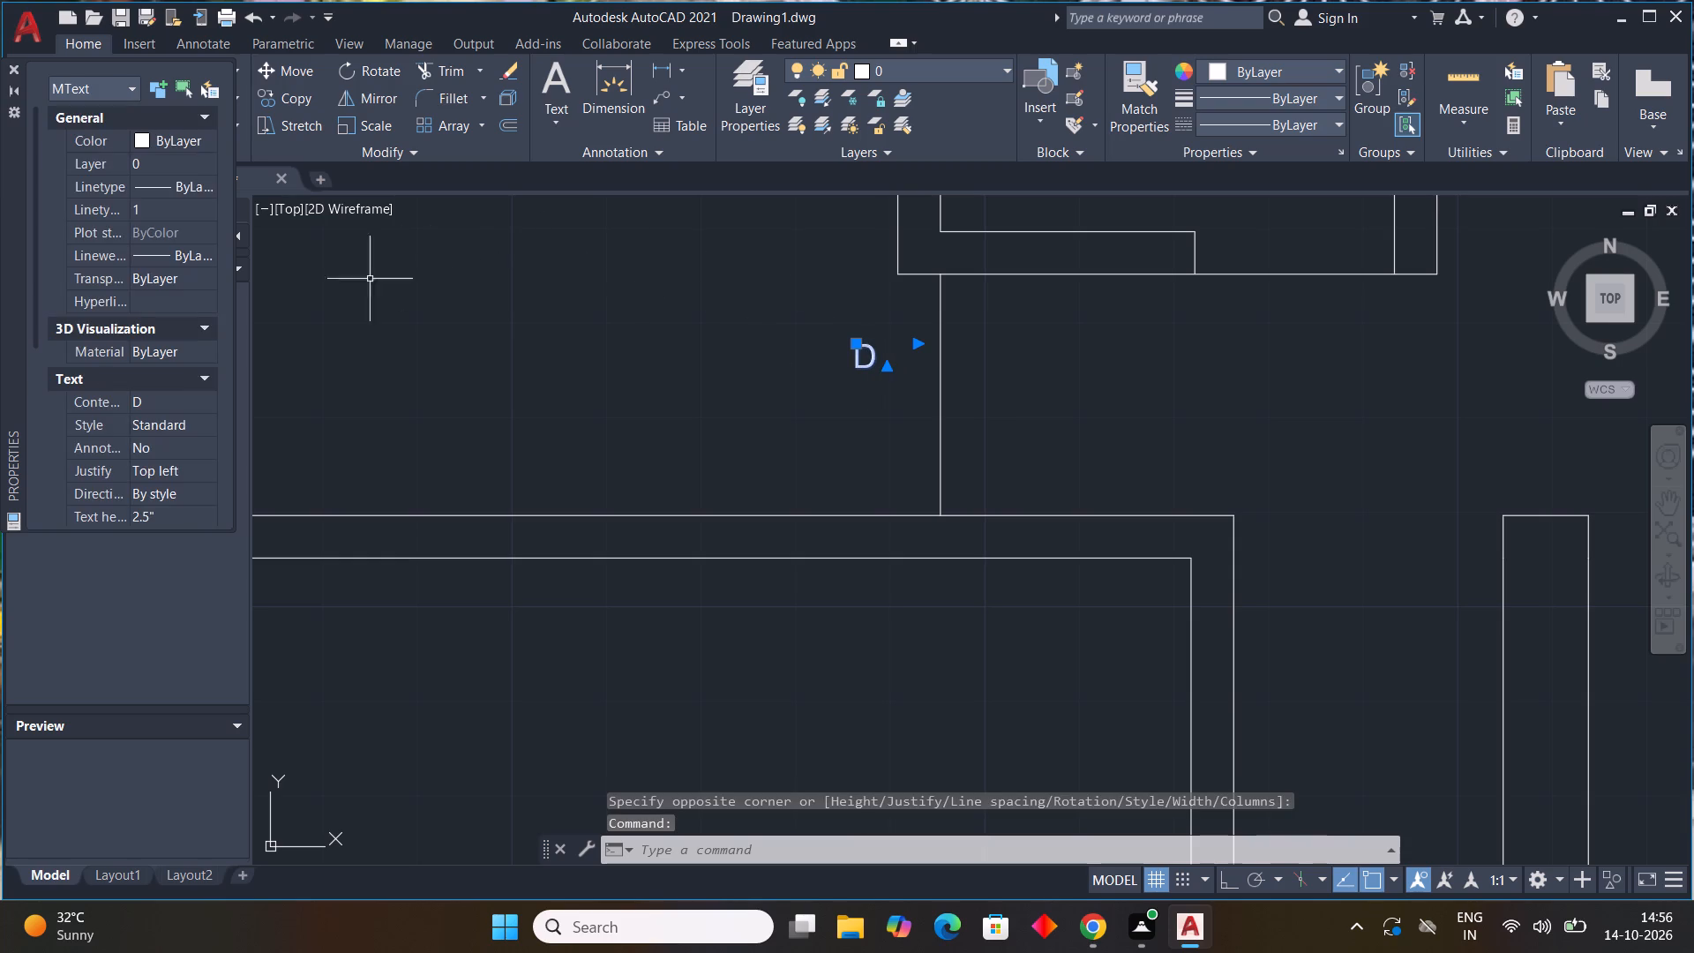
{"action": "scroll", "coordinate": [101, 276], "scroll_direction": "down", "scroll_amount": 4}
{"action": "left_click", "coordinate": [183, 207]}
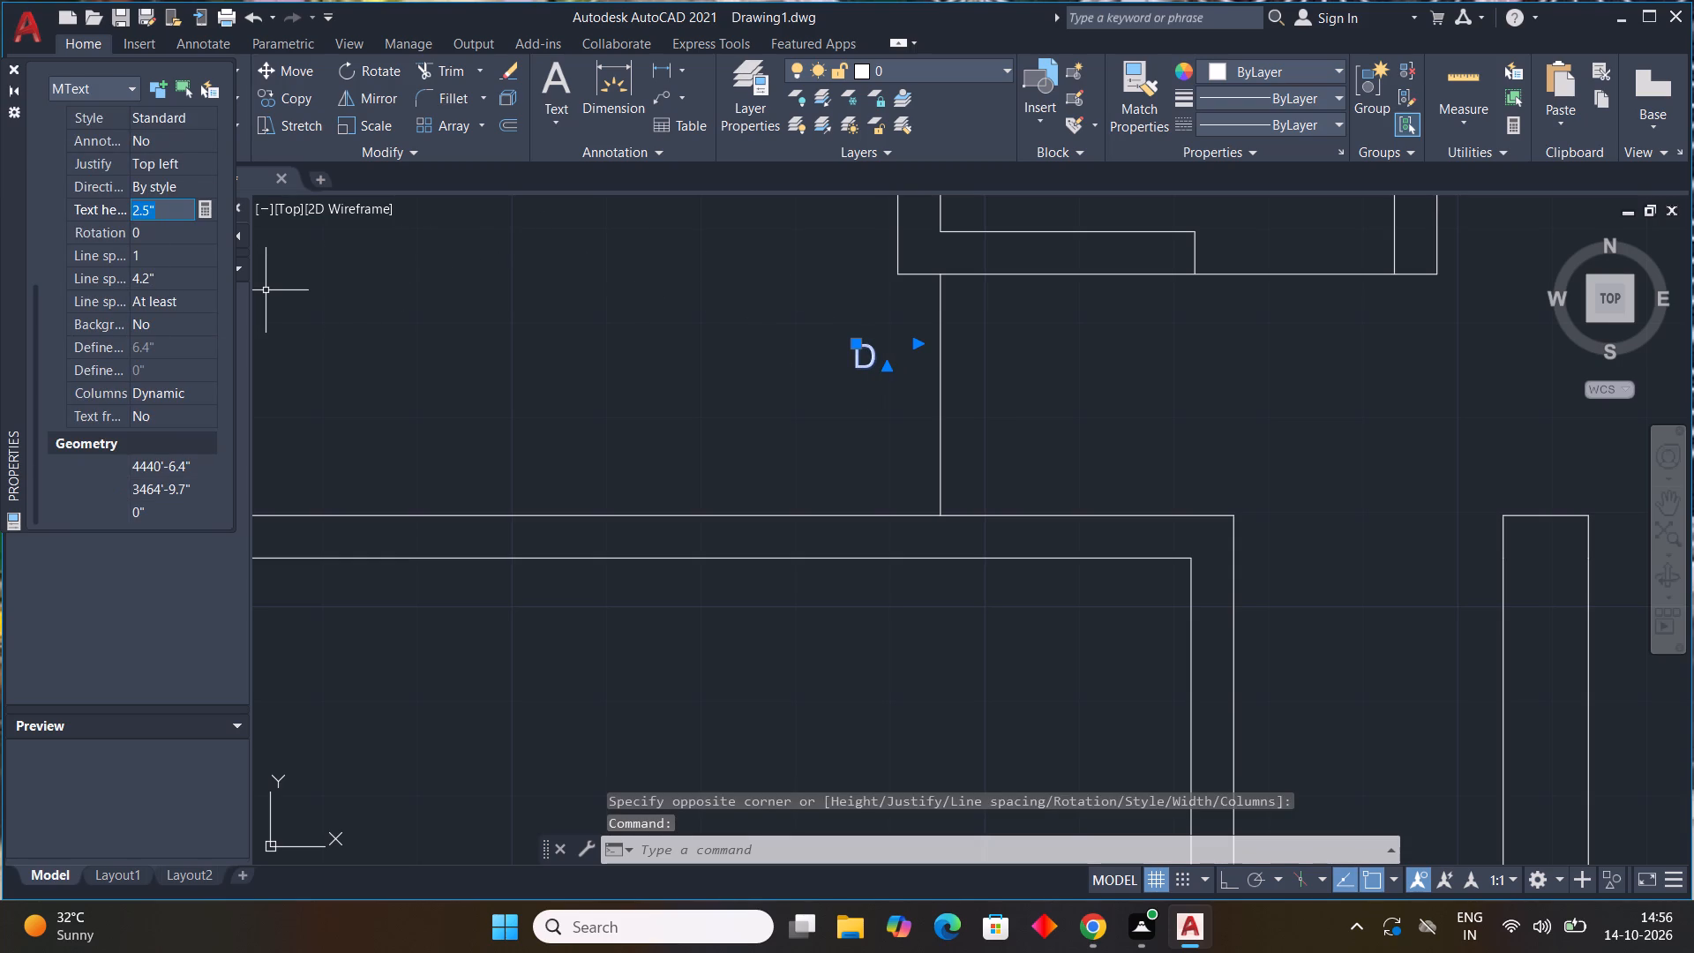
{"action": "key", "text": "9"}
{"action": "key", "text": "shift+quotedbl"}
{"action": "key", "text": "Return"}
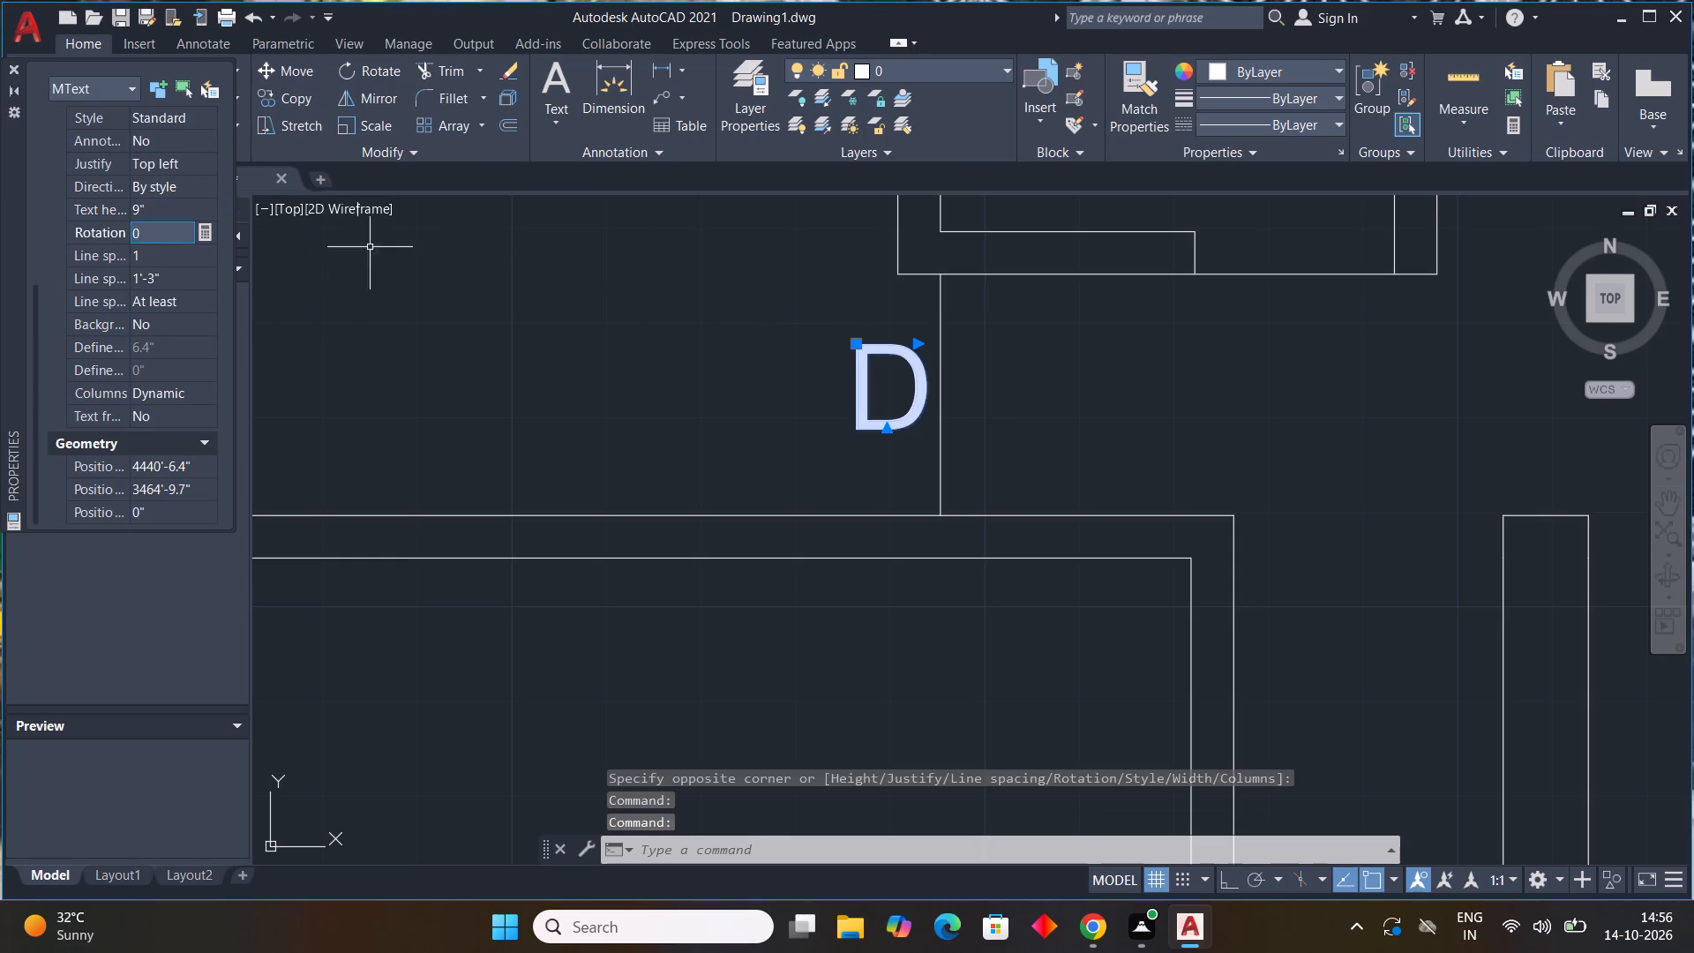
{"action": "key", "text": "Escape"}
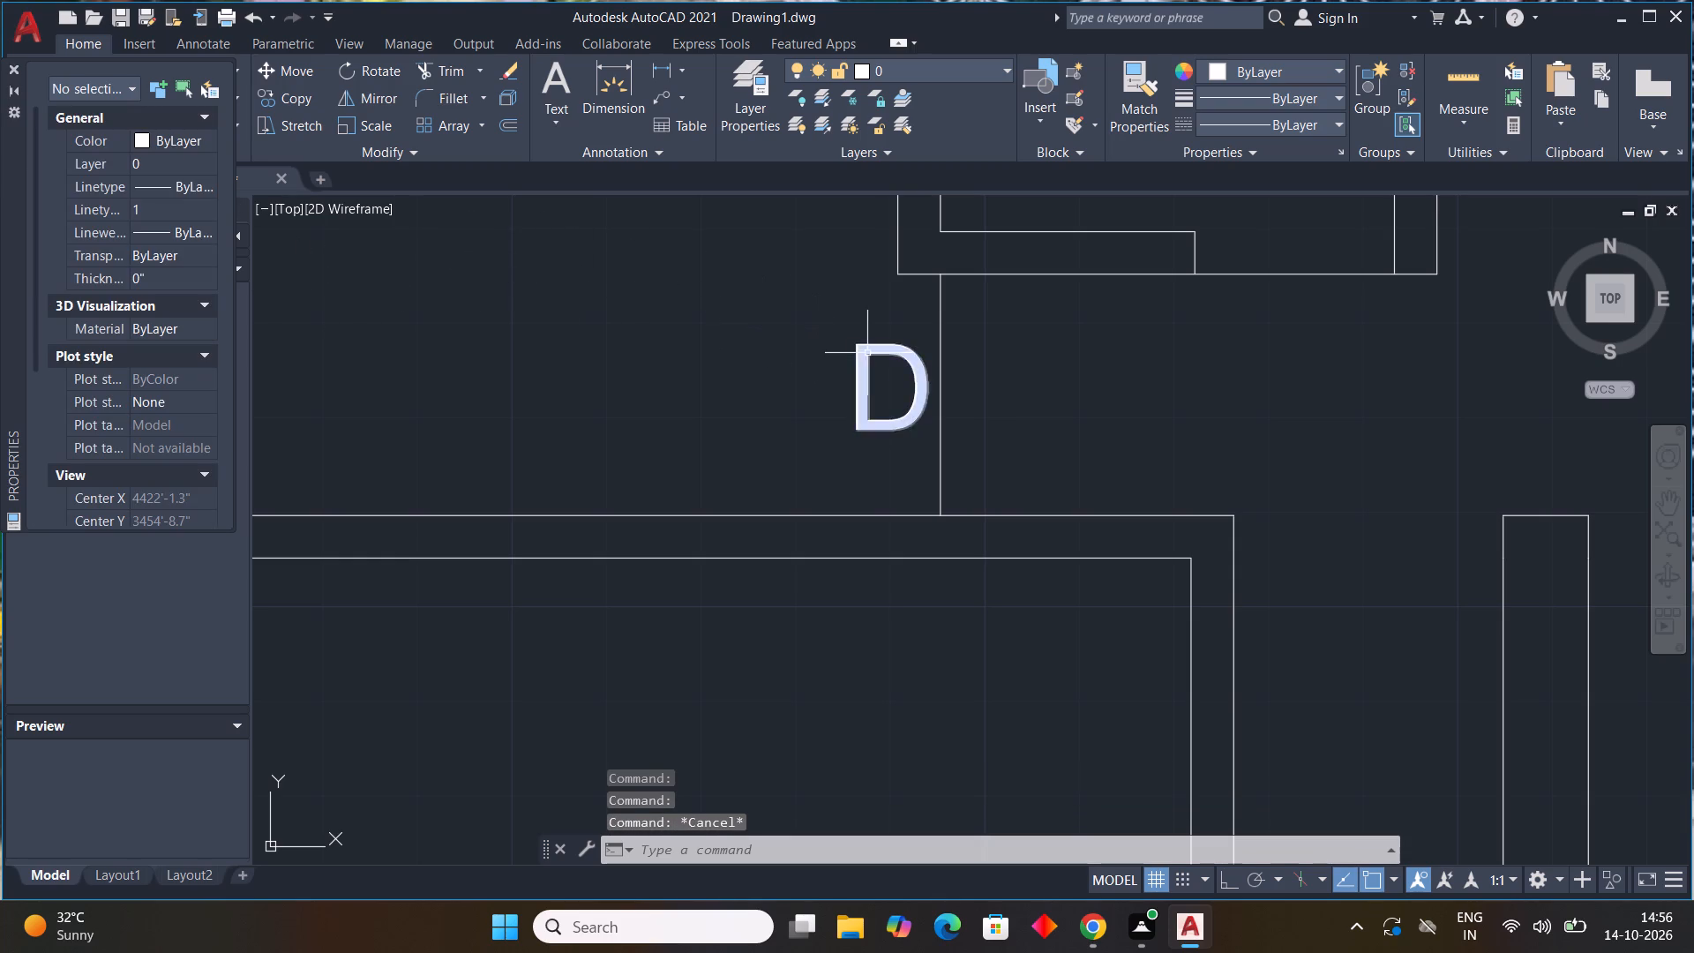
Copy the "D" label to the top middle room's doorway, the opening just below it, and above the short door line in the upper passage.
{"action": "left_click", "coordinate": [867, 353]}
{"action": "key", "text": "c"}
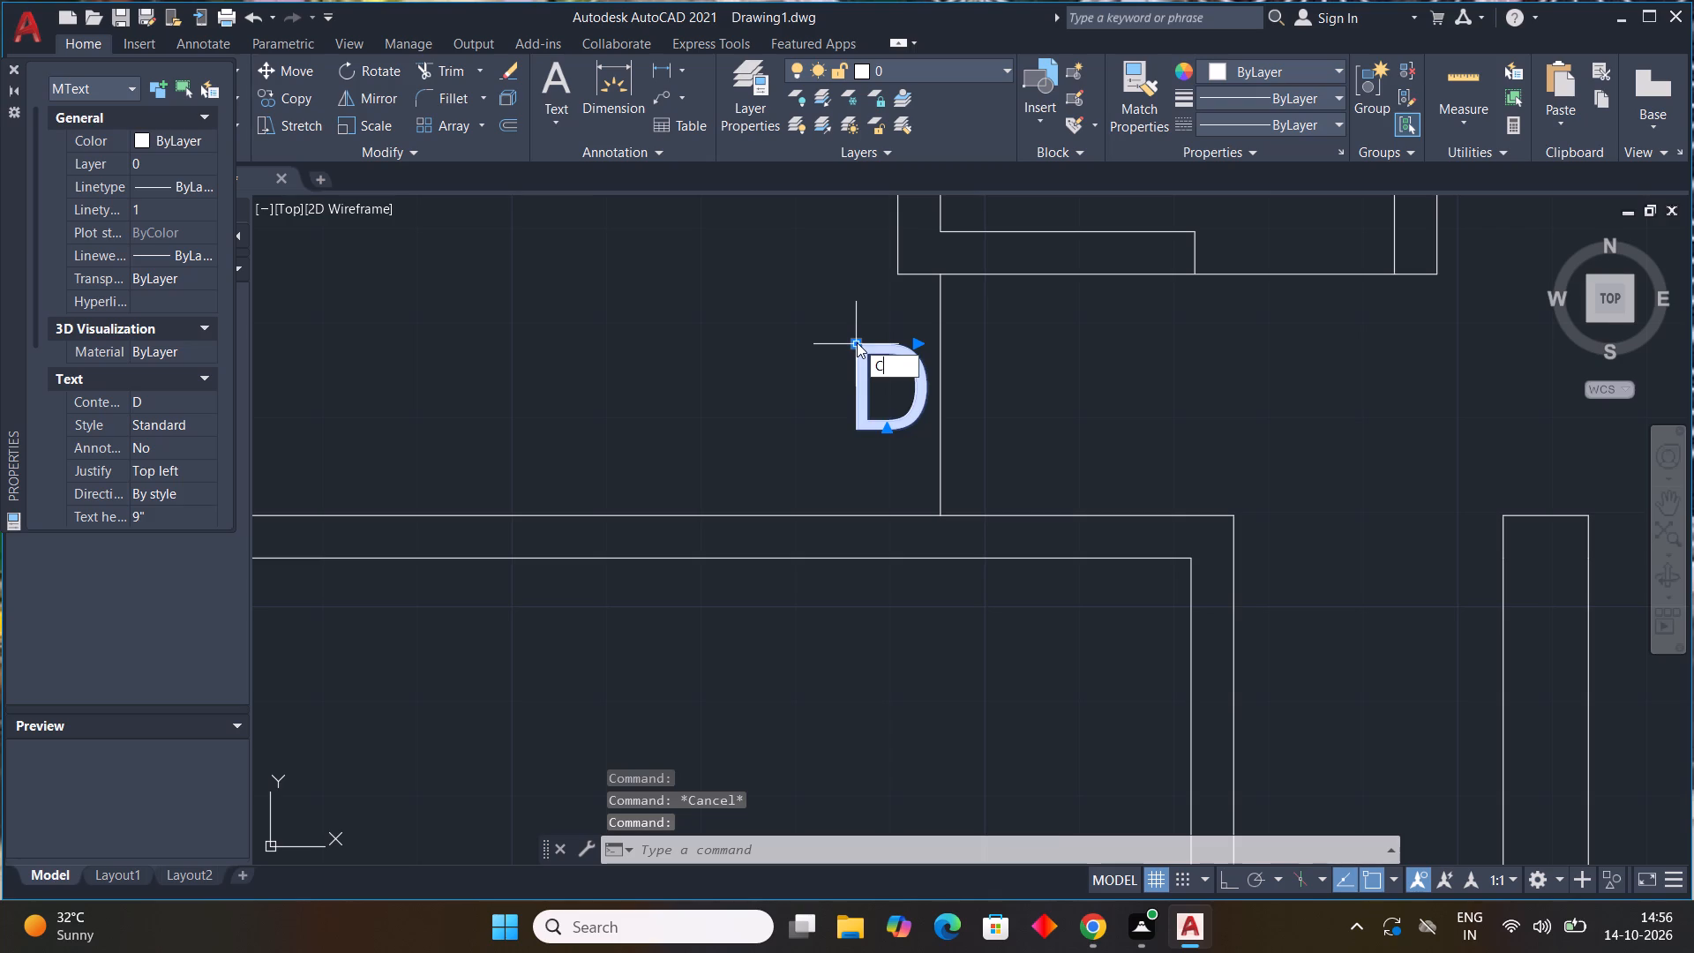
{"action": "type", "text": "O"}
{"action": "key", "text": "space"}
{"action": "left_click", "coordinate": [854, 342]}
{"action": "scroll", "coordinate": [1082, 325], "scroll_direction": "down", "scroll_amount": 1}
{"action": "middle_click_drag", "start_coordinate": [1082, 329], "coordinate": [1081, 339]}
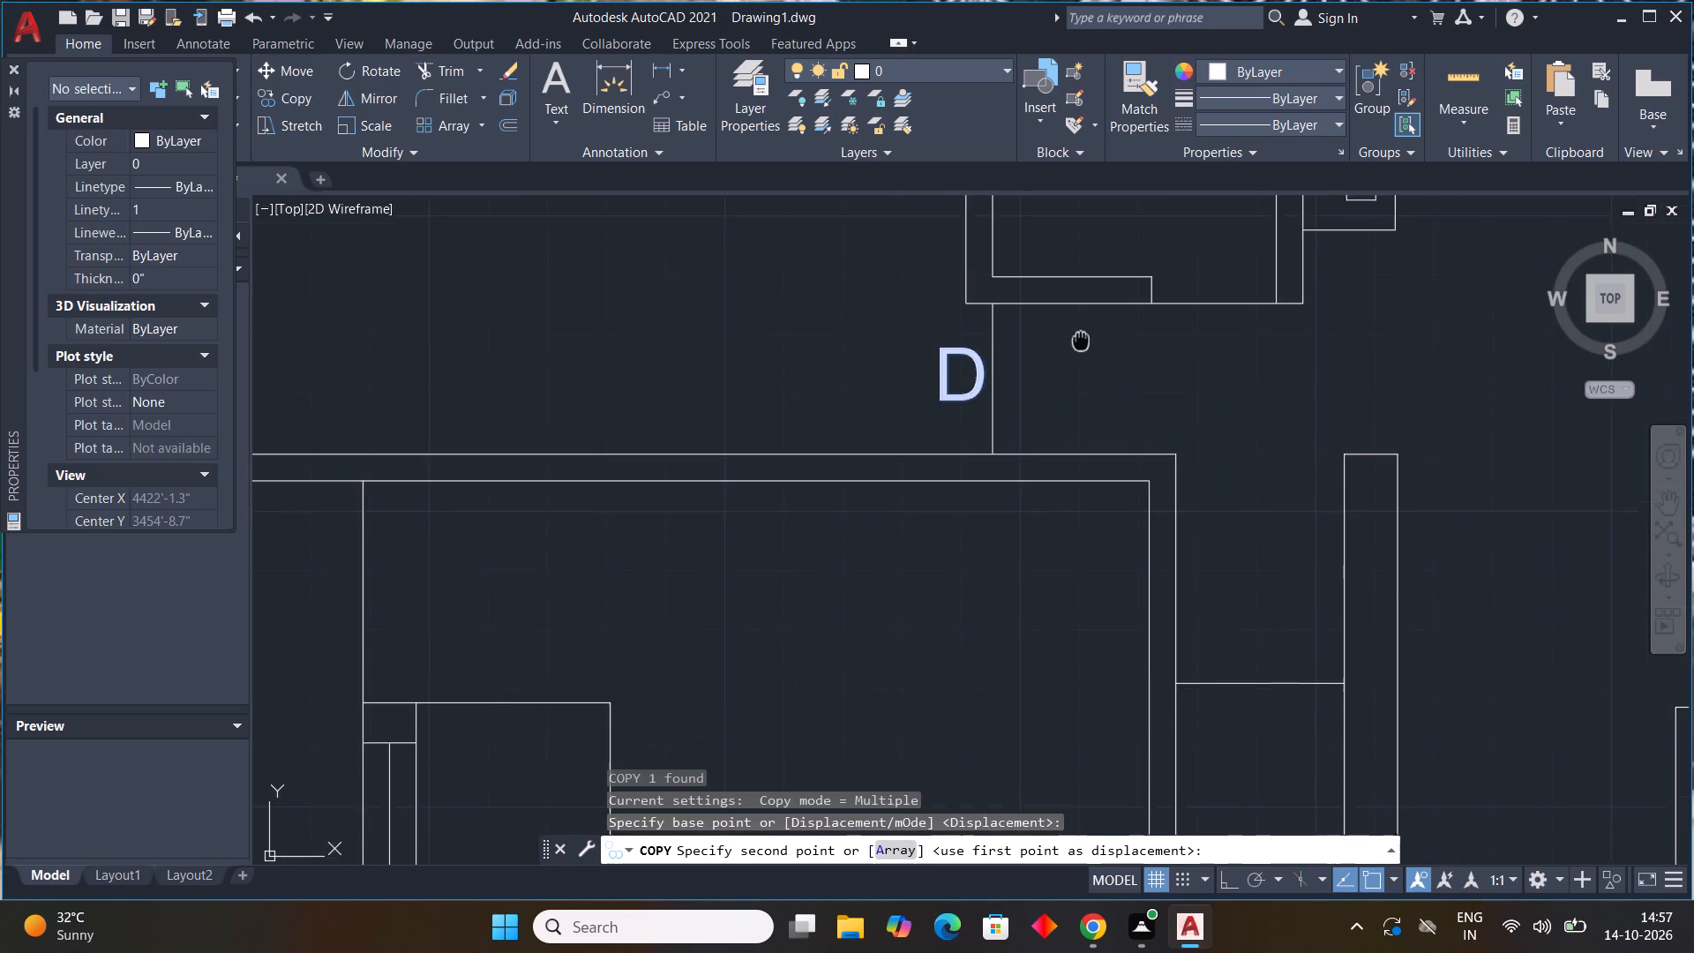
{"action": "middle_click_drag", "start_coordinate": [1081, 339], "coordinate": [987, 490]}
{"action": "left_click", "coordinate": [1098, 384]}
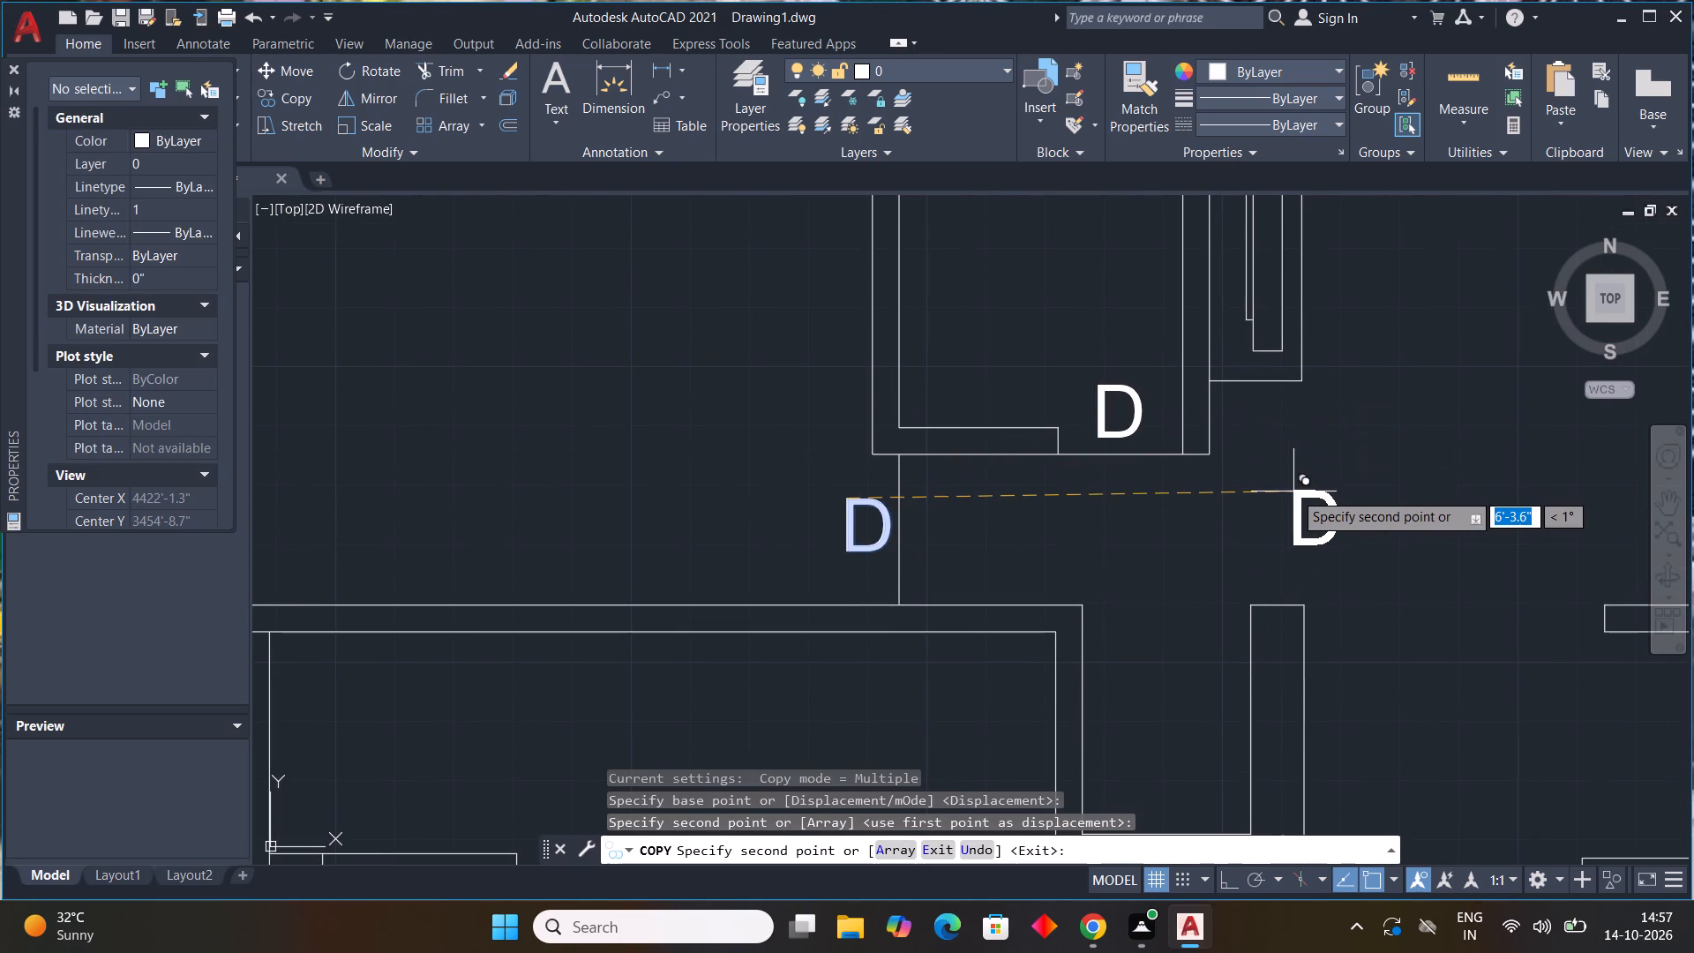
{"action": "scroll", "coordinate": [1293, 492], "scroll_direction": "down", "scroll_amount": 1}
{"action": "middle_click_drag", "start_coordinate": [1293, 492], "coordinate": [1141, 453]}
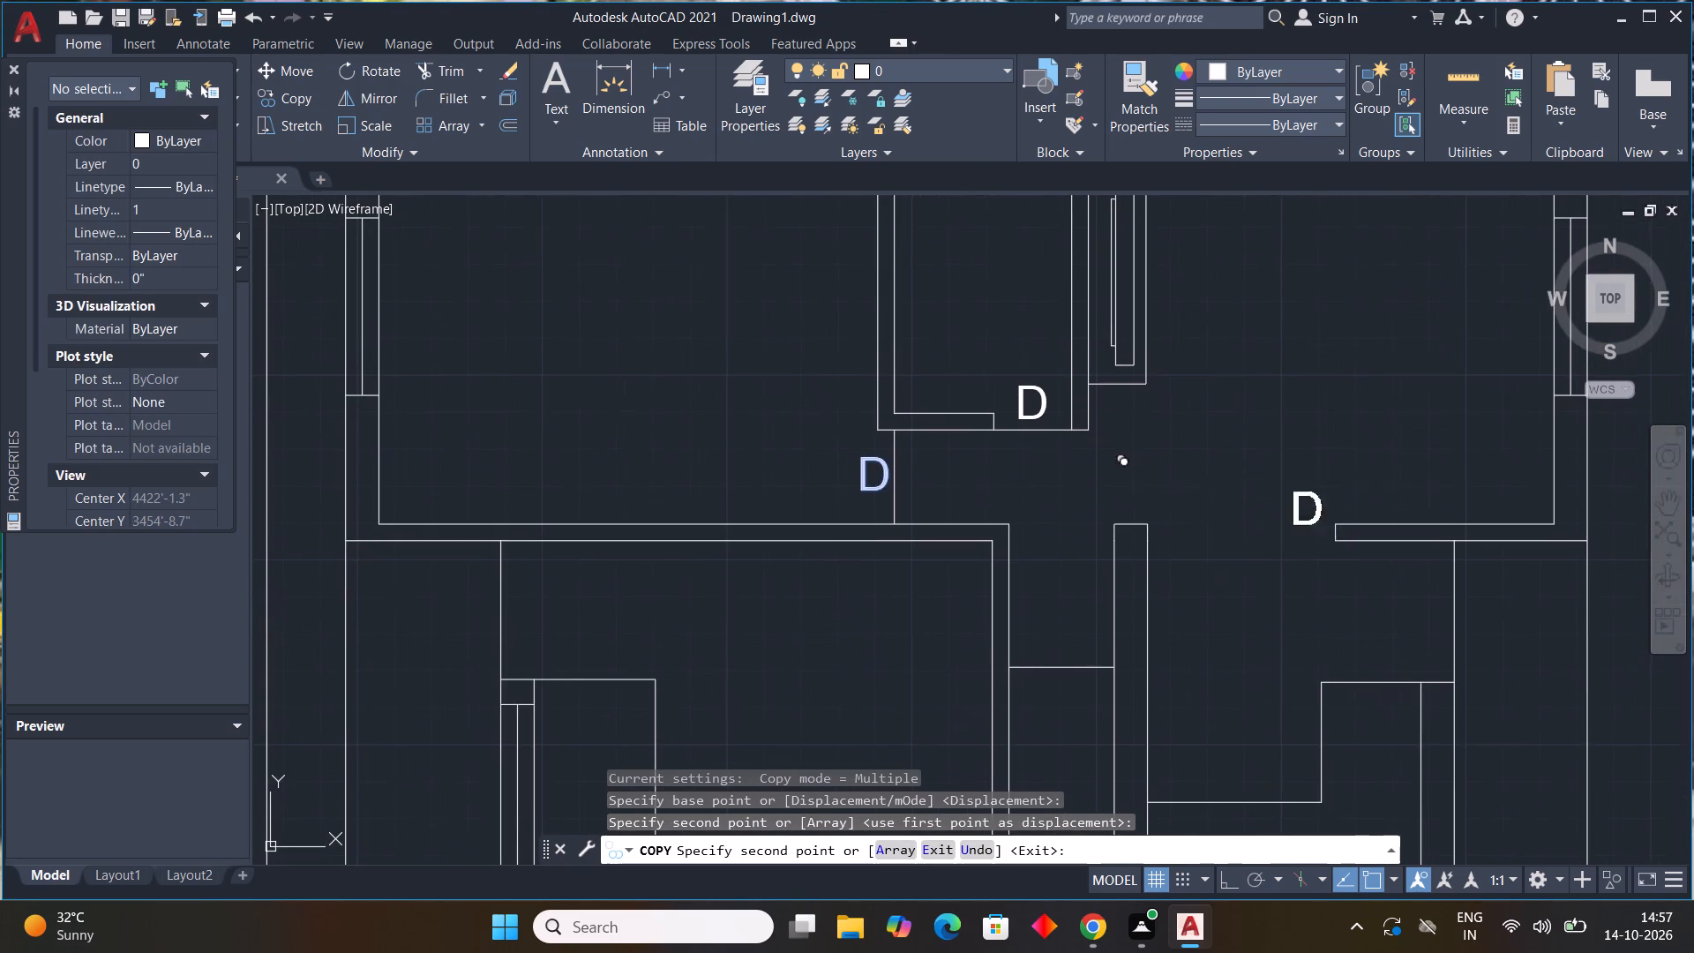
{"action": "left_click", "coordinate": [1012, 462]}
{"action": "left_click", "coordinate": [1055, 622]}
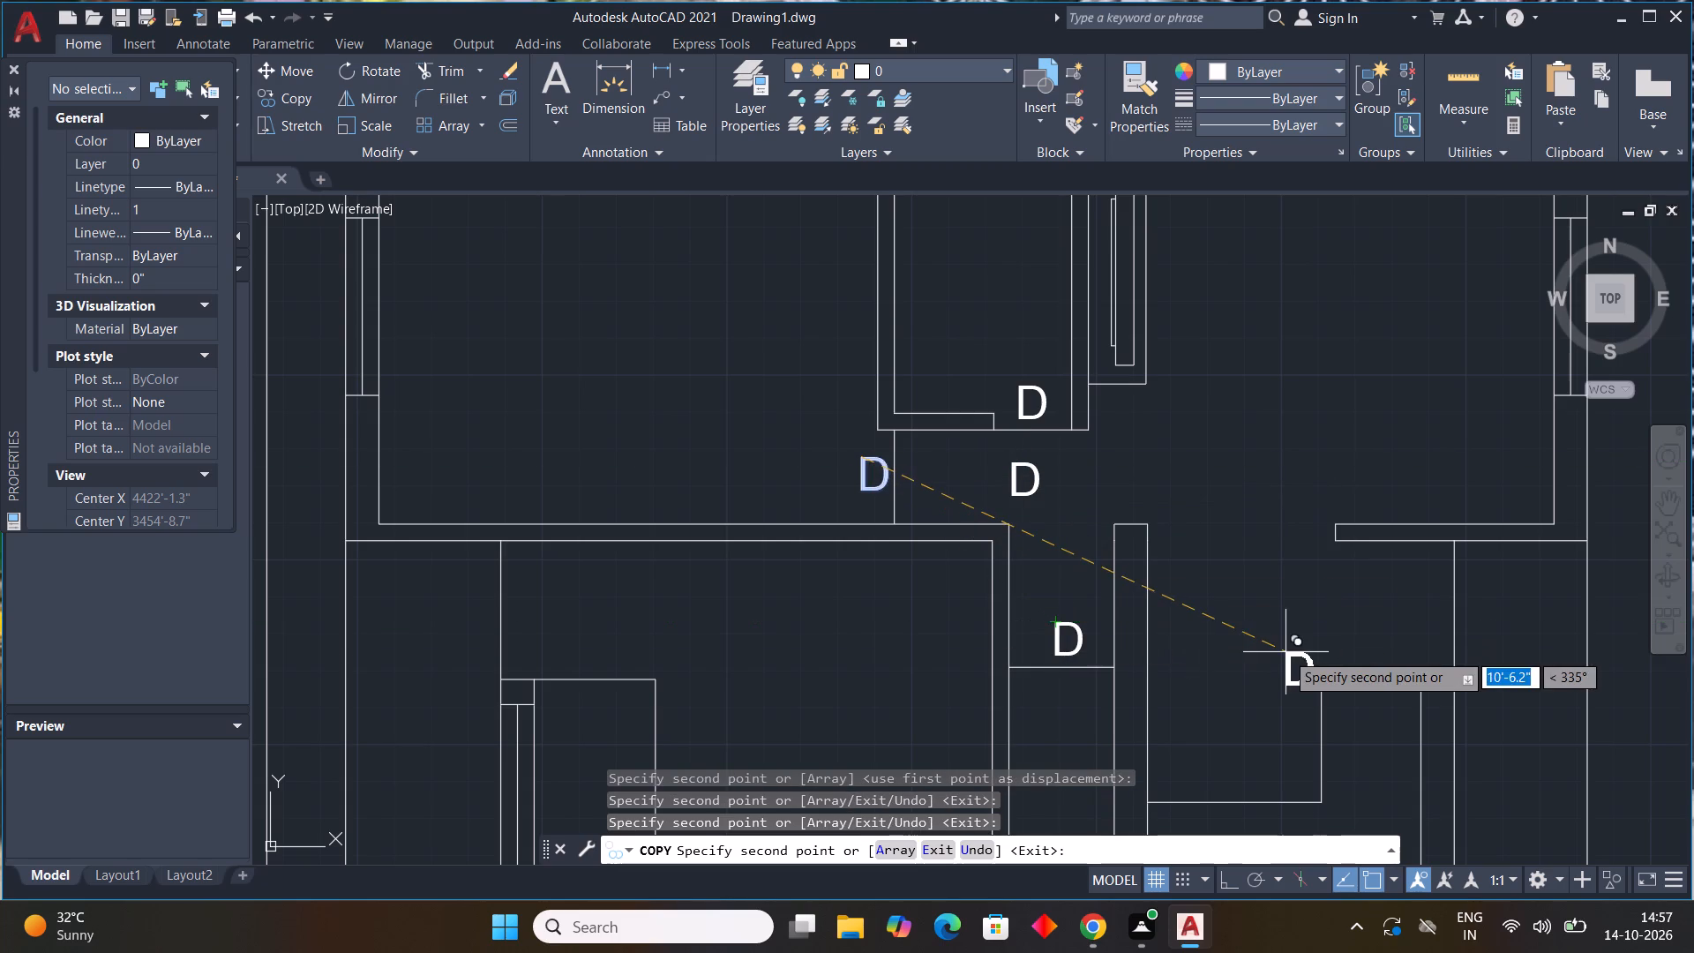
Place "D" copies in the wall gap below the top right room and beside the door line above the upper L-shaped counter.
{"action": "middle_click_drag", "start_coordinate": [1266, 642], "coordinate": [942, 627]}
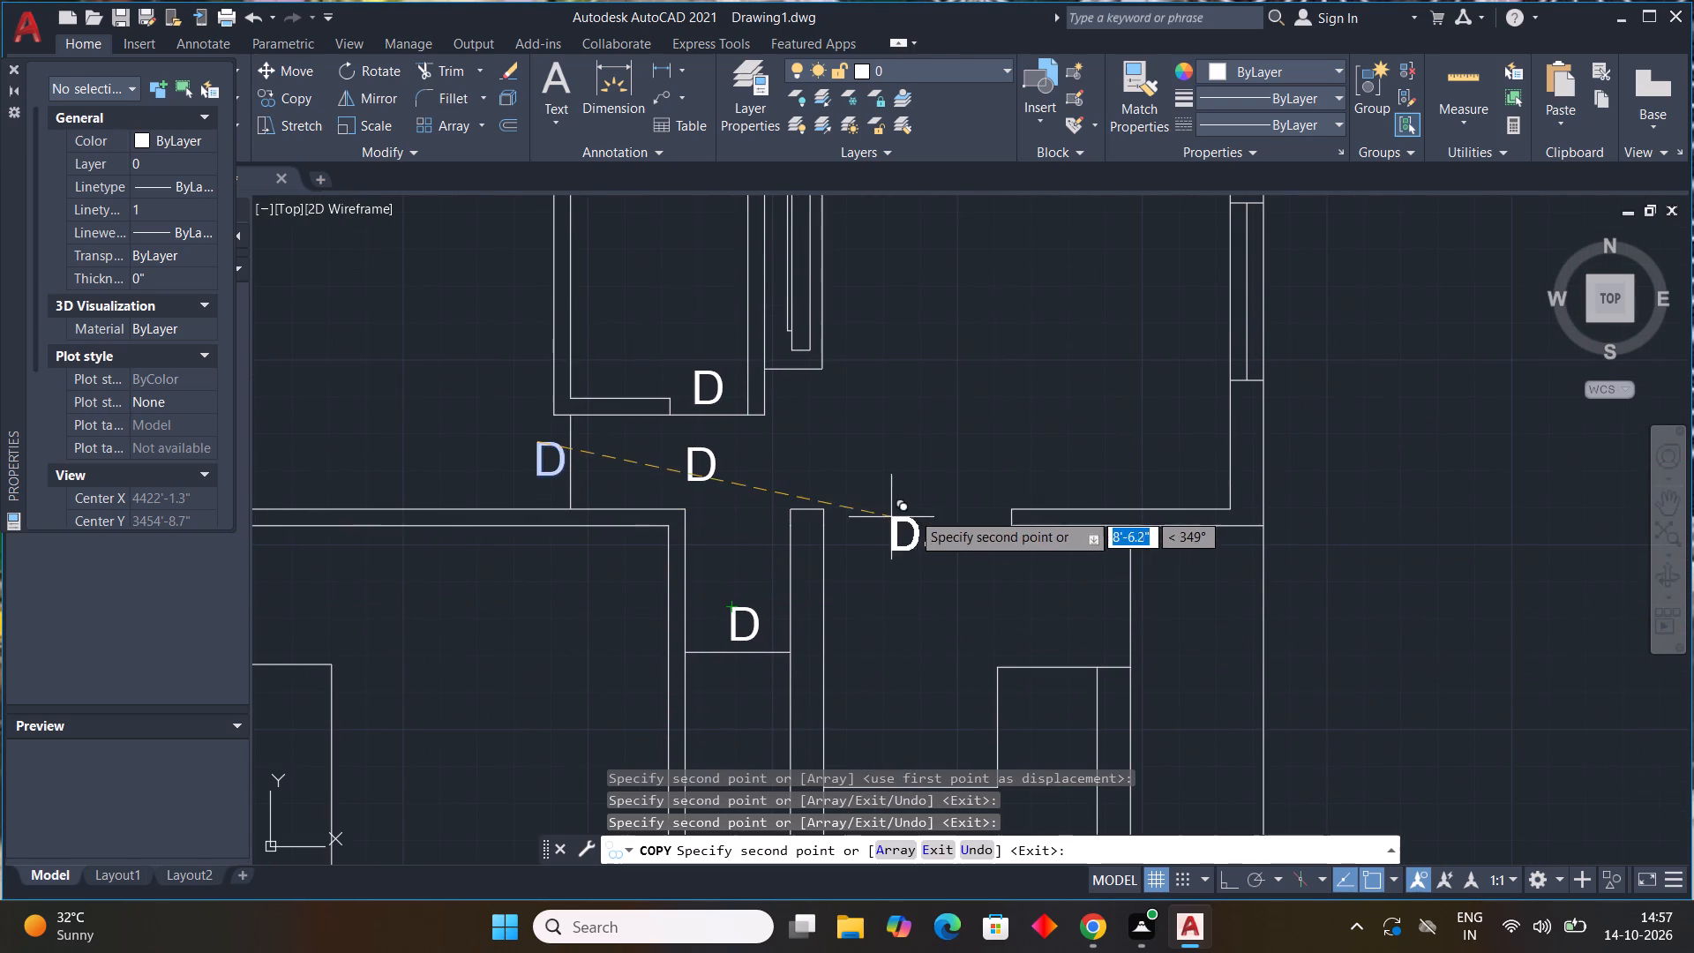
{"action": "left_click", "coordinate": [911, 503]}
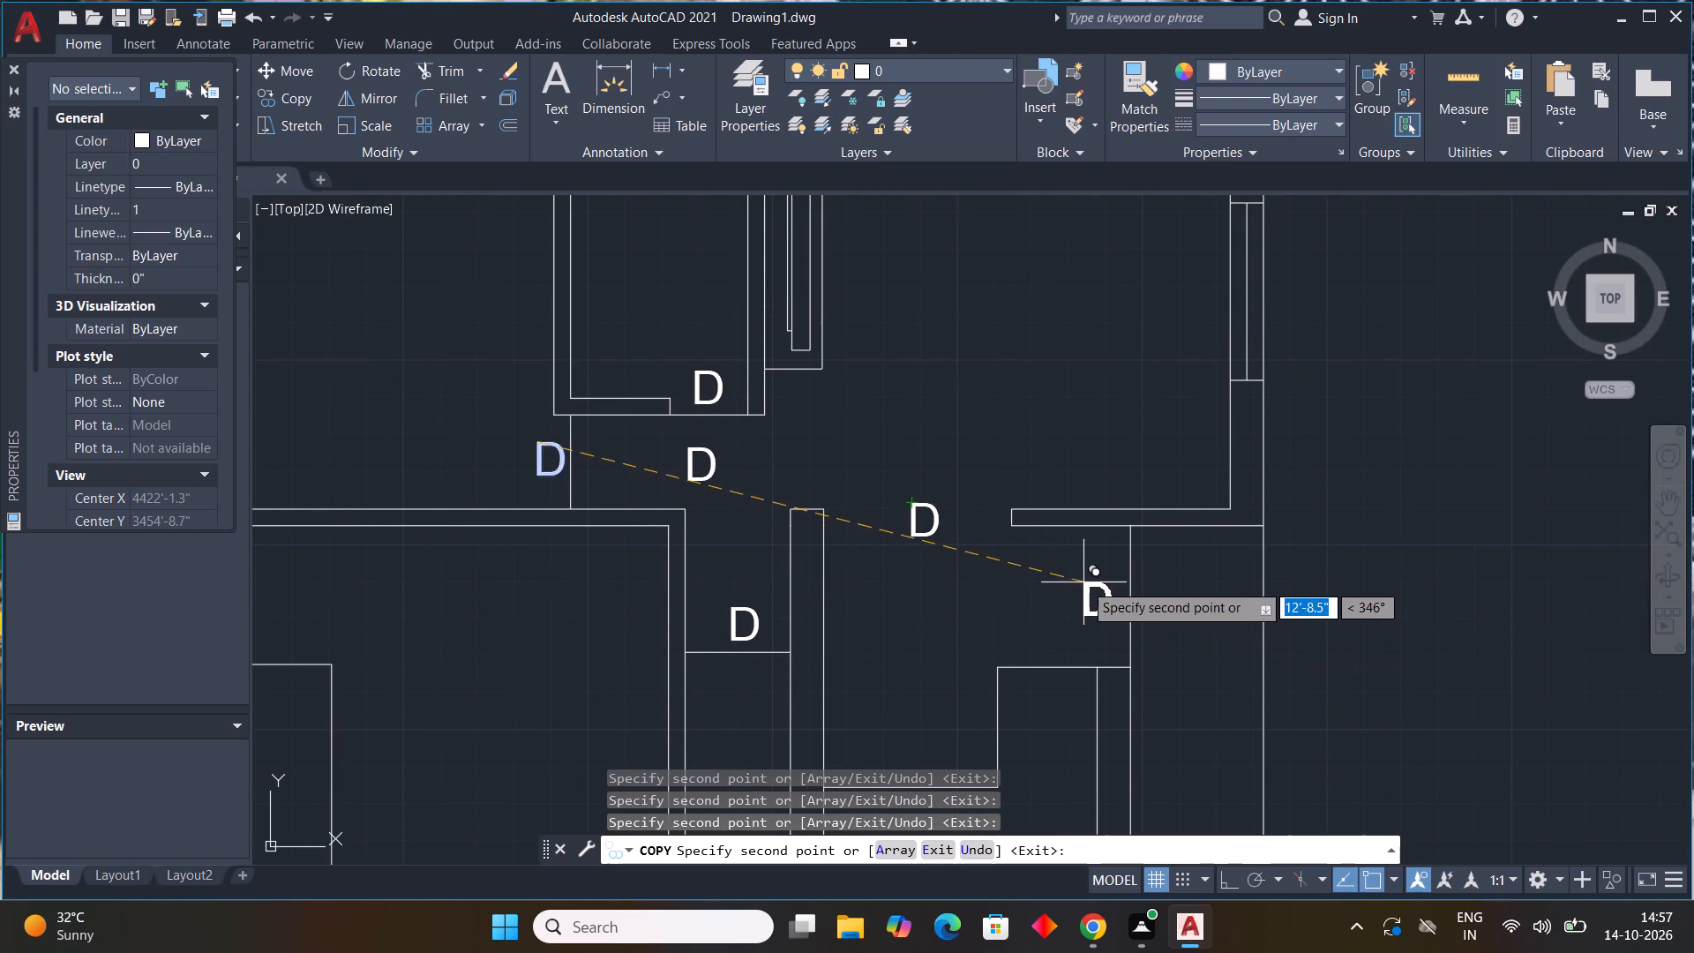
{"action": "left_click", "coordinate": [1083, 582]}
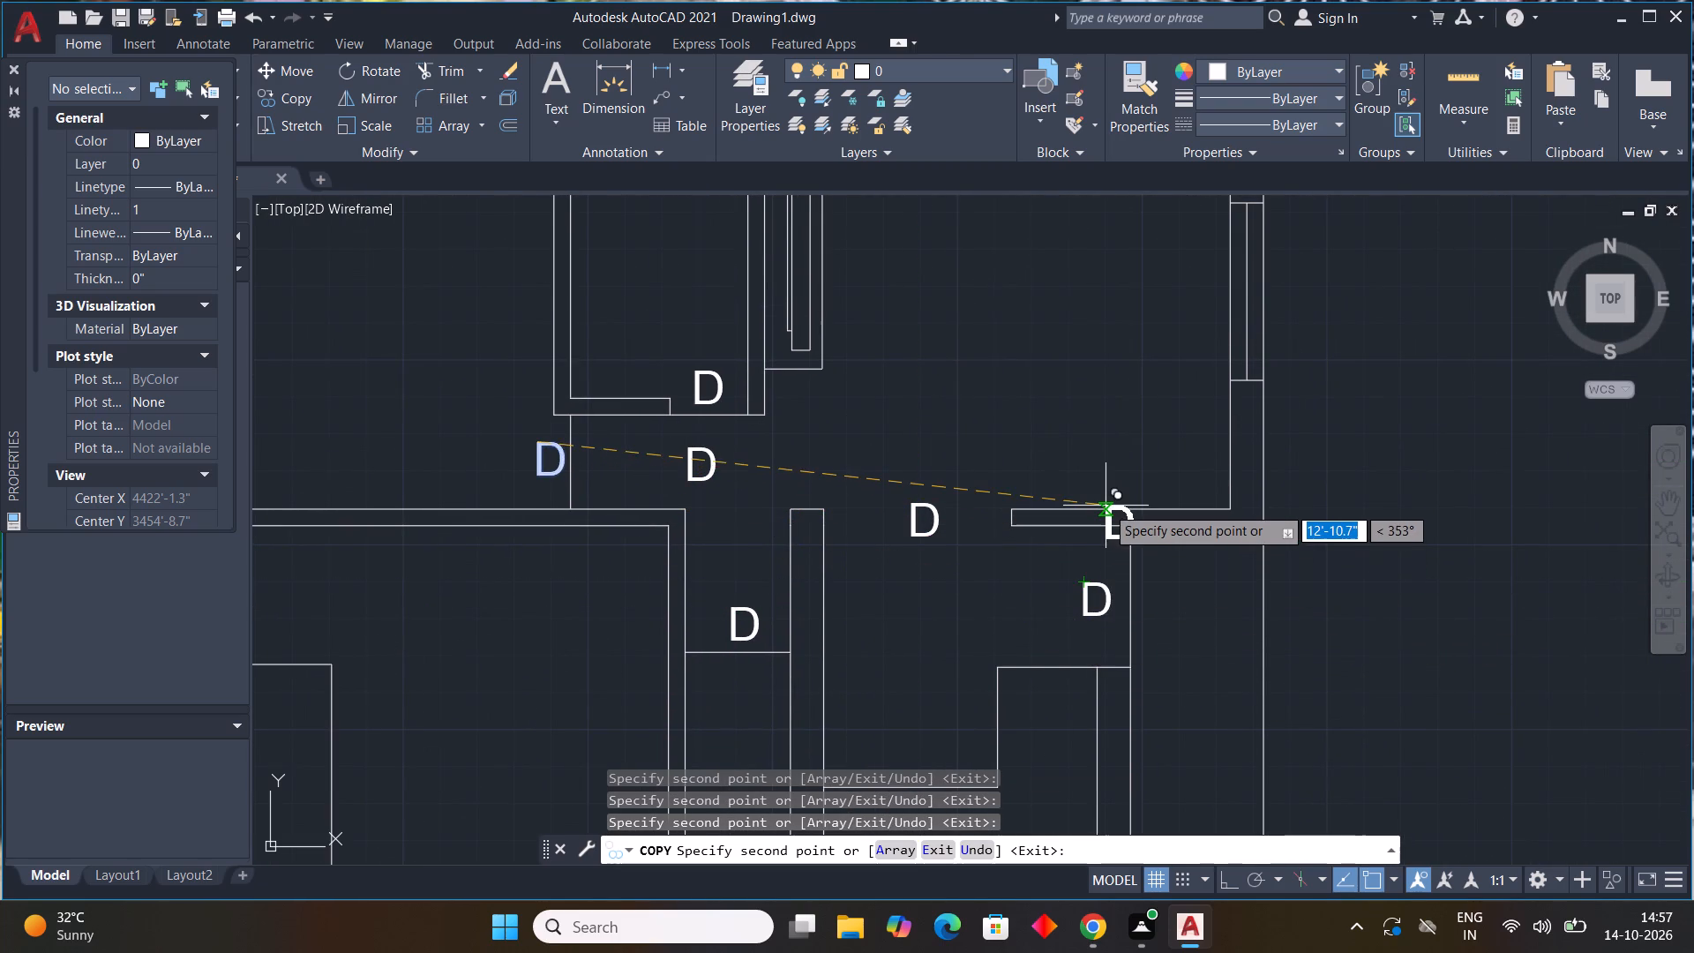
Place "D" copies at the right-hand opening of the small middle-left room and just beyond the end of its lower wall.
{"action": "scroll", "coordinate": [1106, 506], "scroll_direction": "down", "scroll_amount": 2}
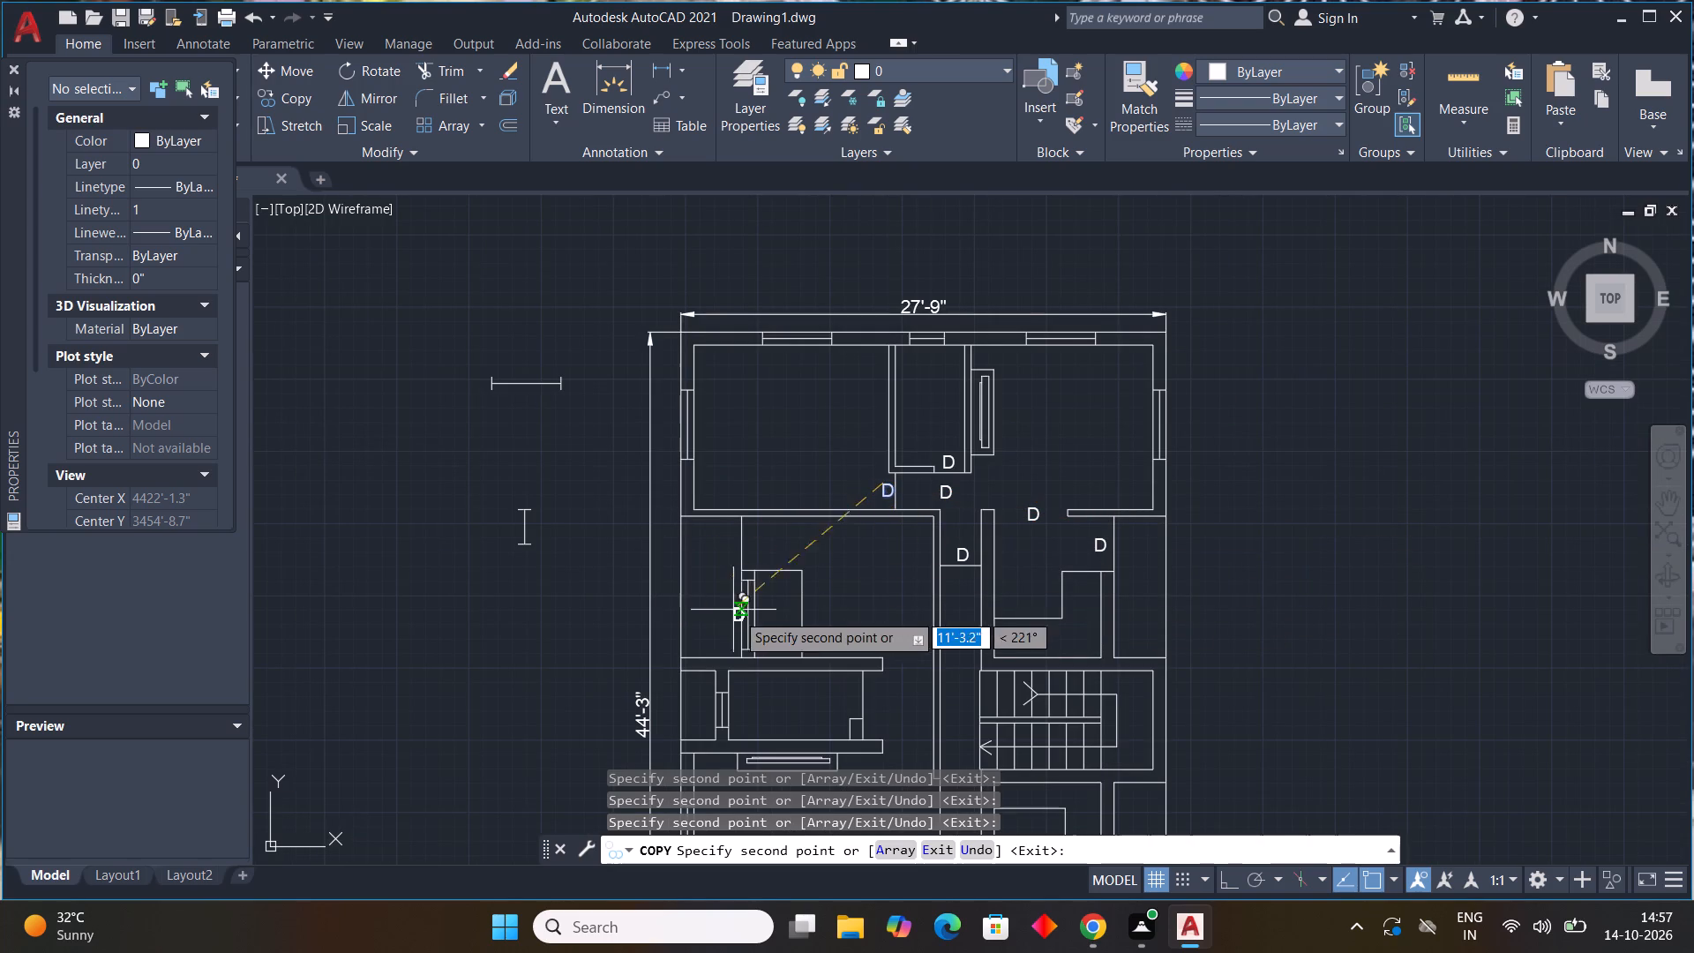
{"action": "middle_click_drag", "start_coordinate": [744, 616], "coordinate": [794, 500]}
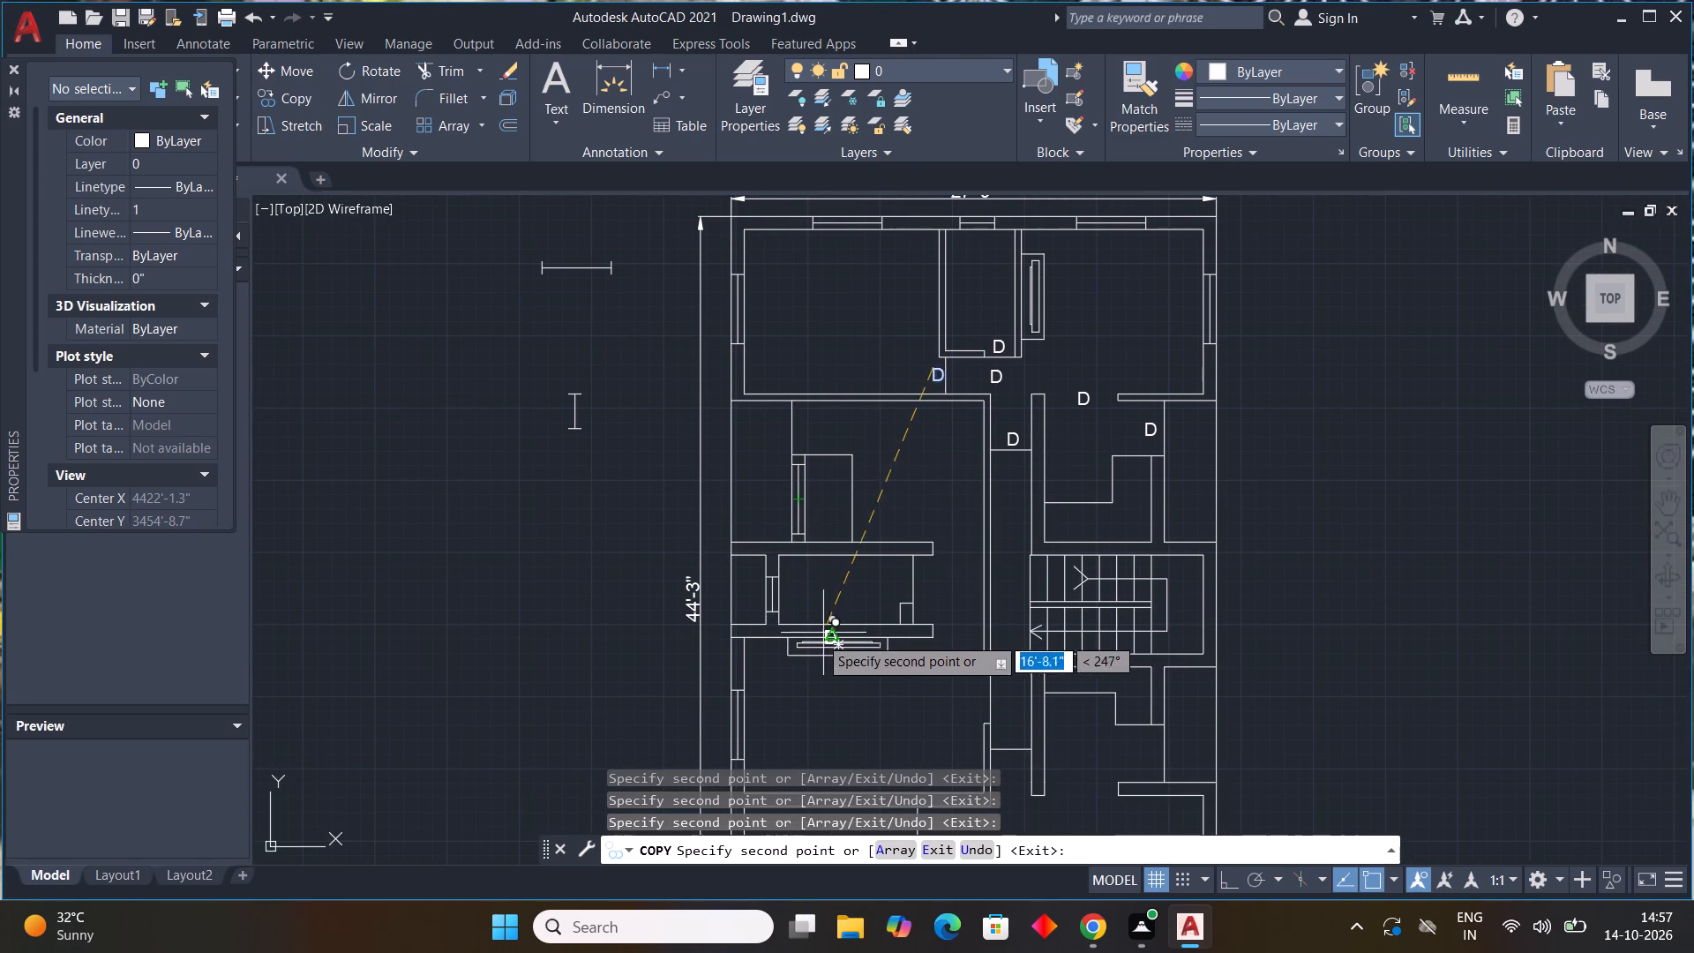
{"action": "scroll", "coordinate": [900, 580], "scroll_direction": "up", "scroll_amount": 2}
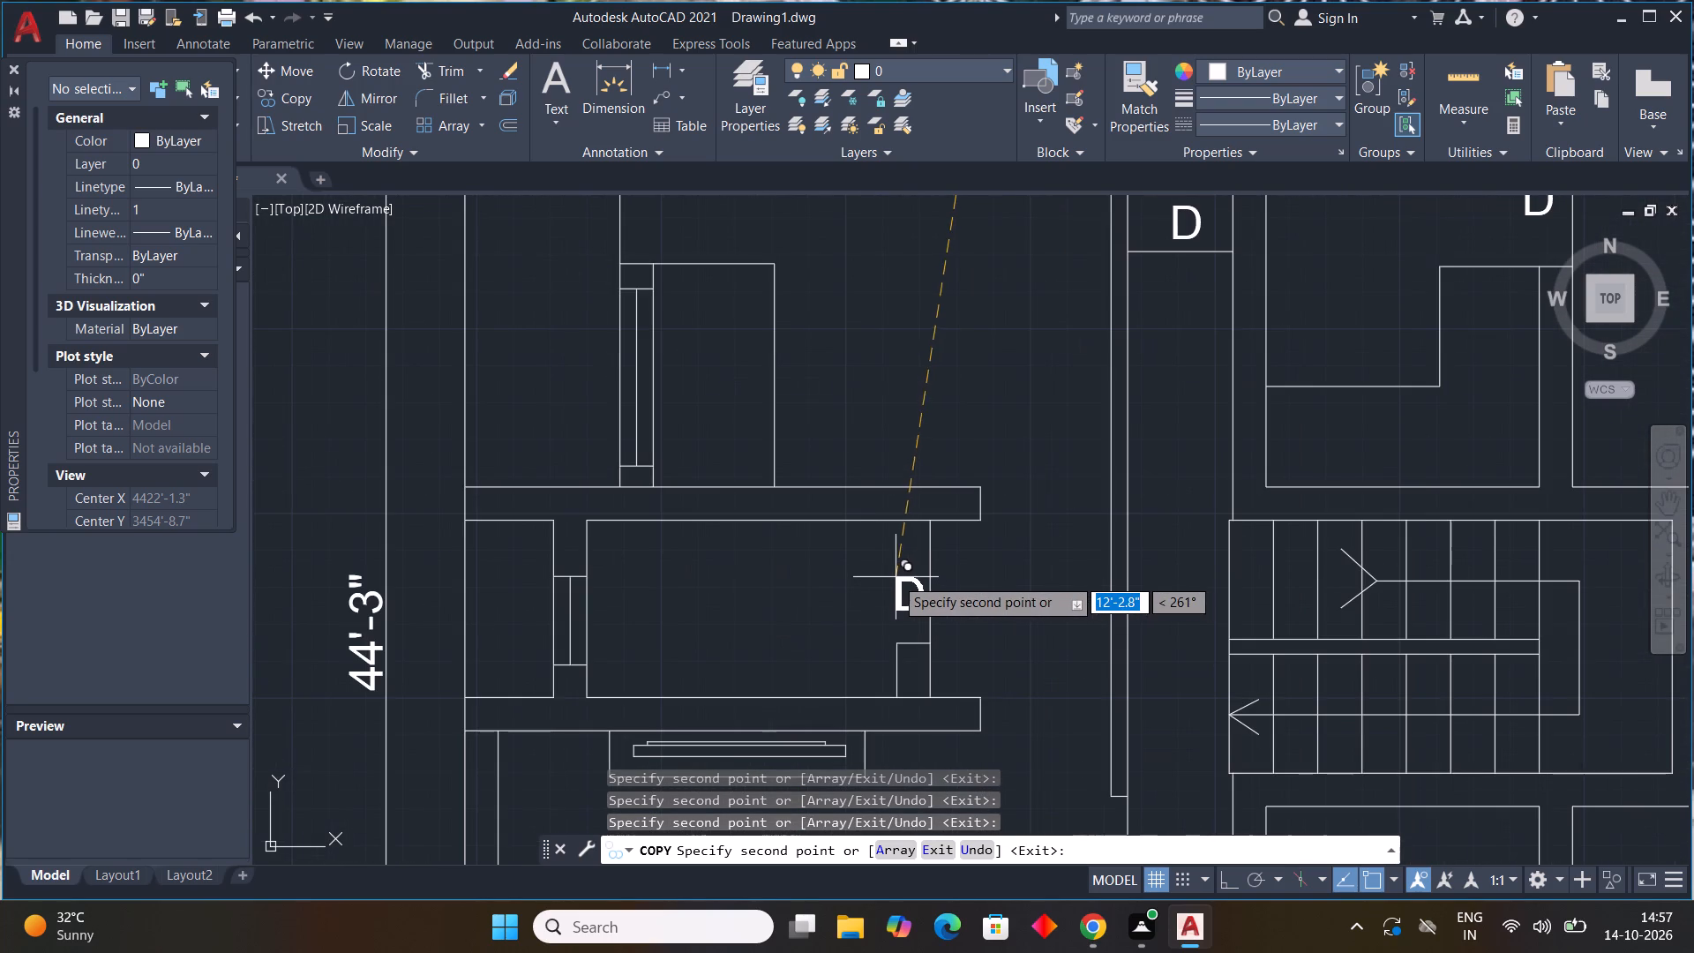
{"action": "left_click", "coordinate": [894, 577]}
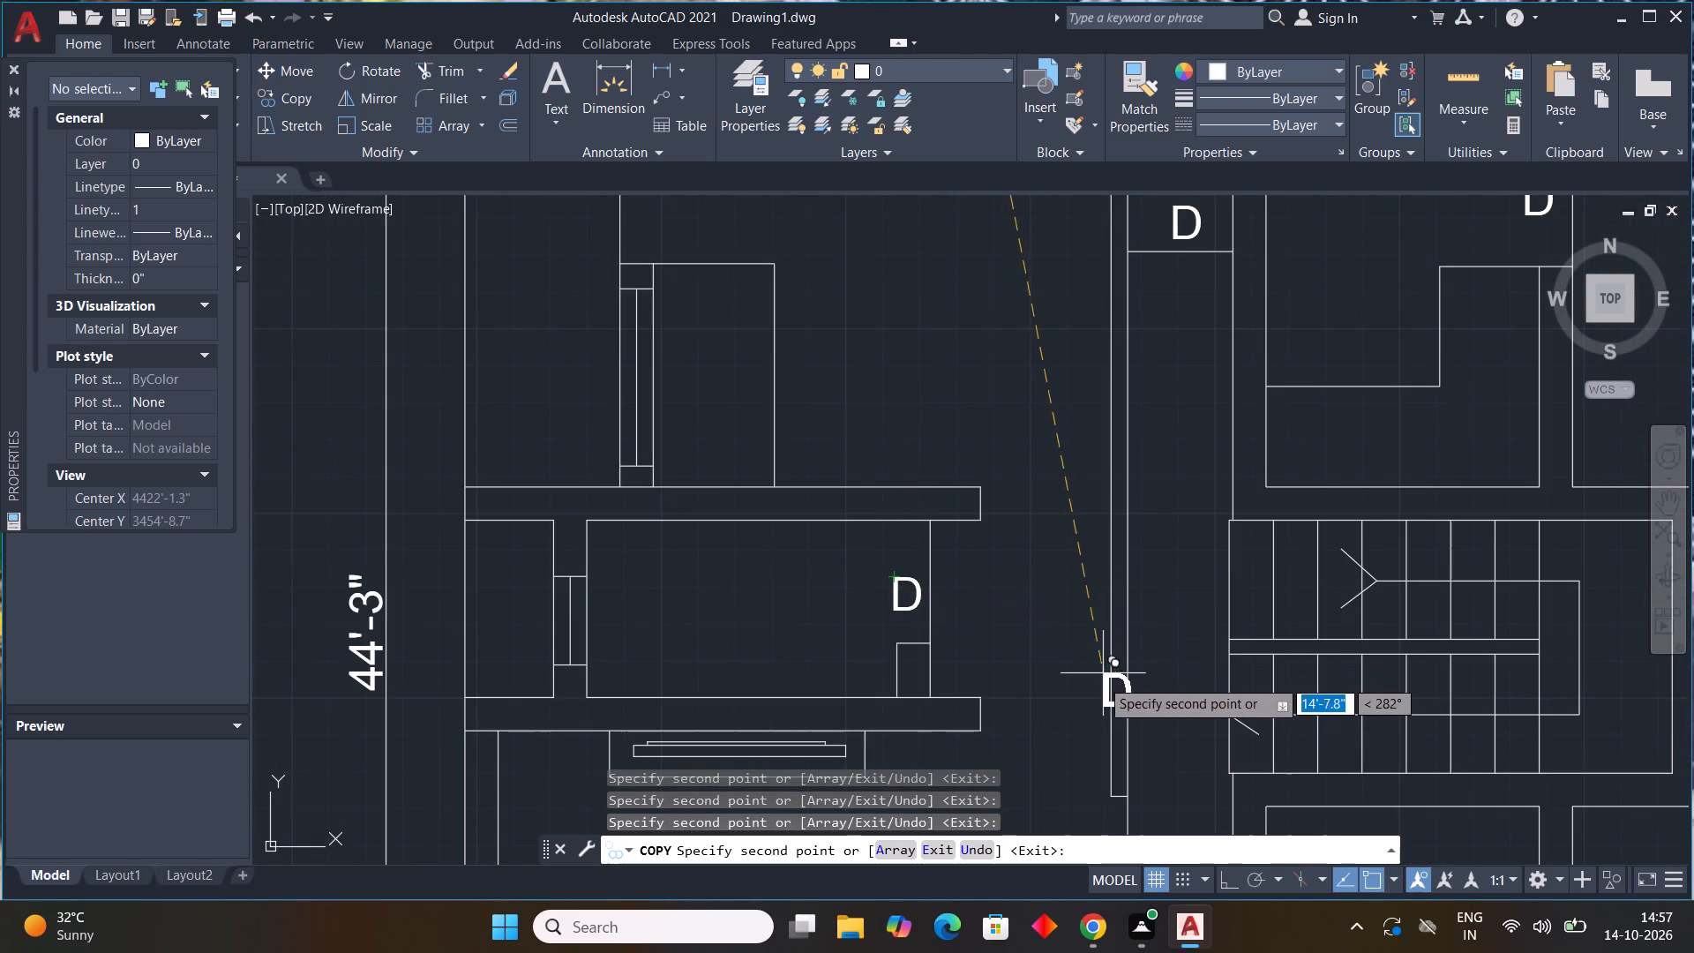
{"action": "middle_click_drag", "start_coordinate": [1098, 684], "coordinate": [1008, 565]}
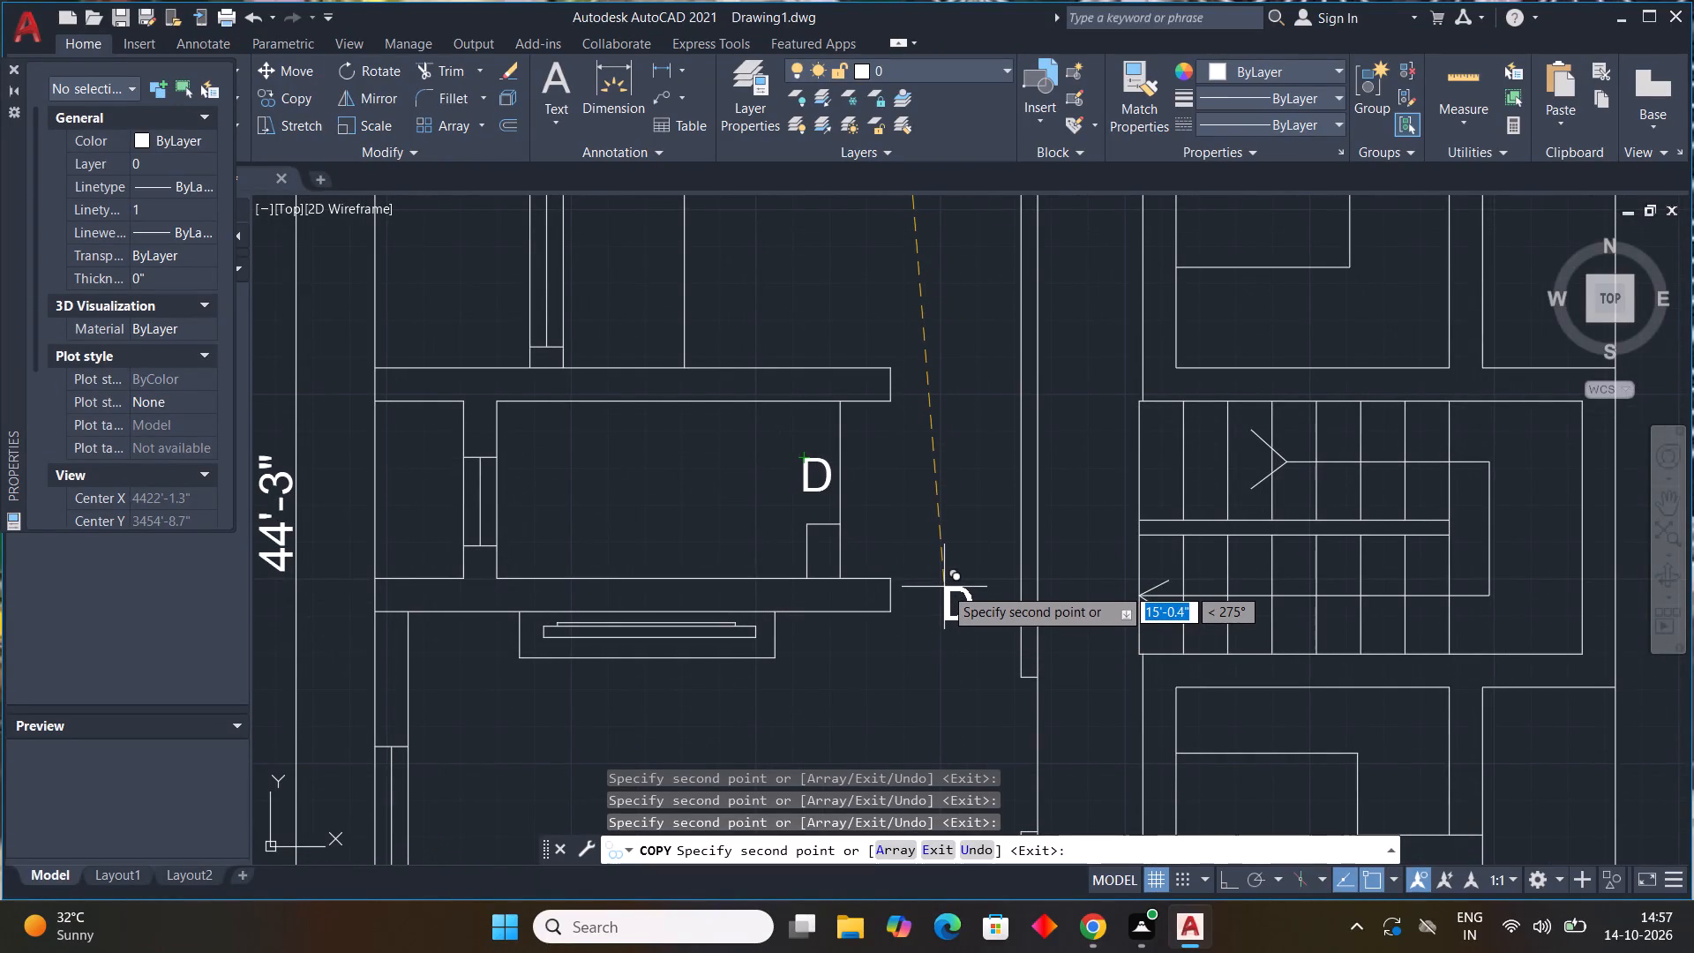
{"action": "left_click", "coordinate": [939, 579]}
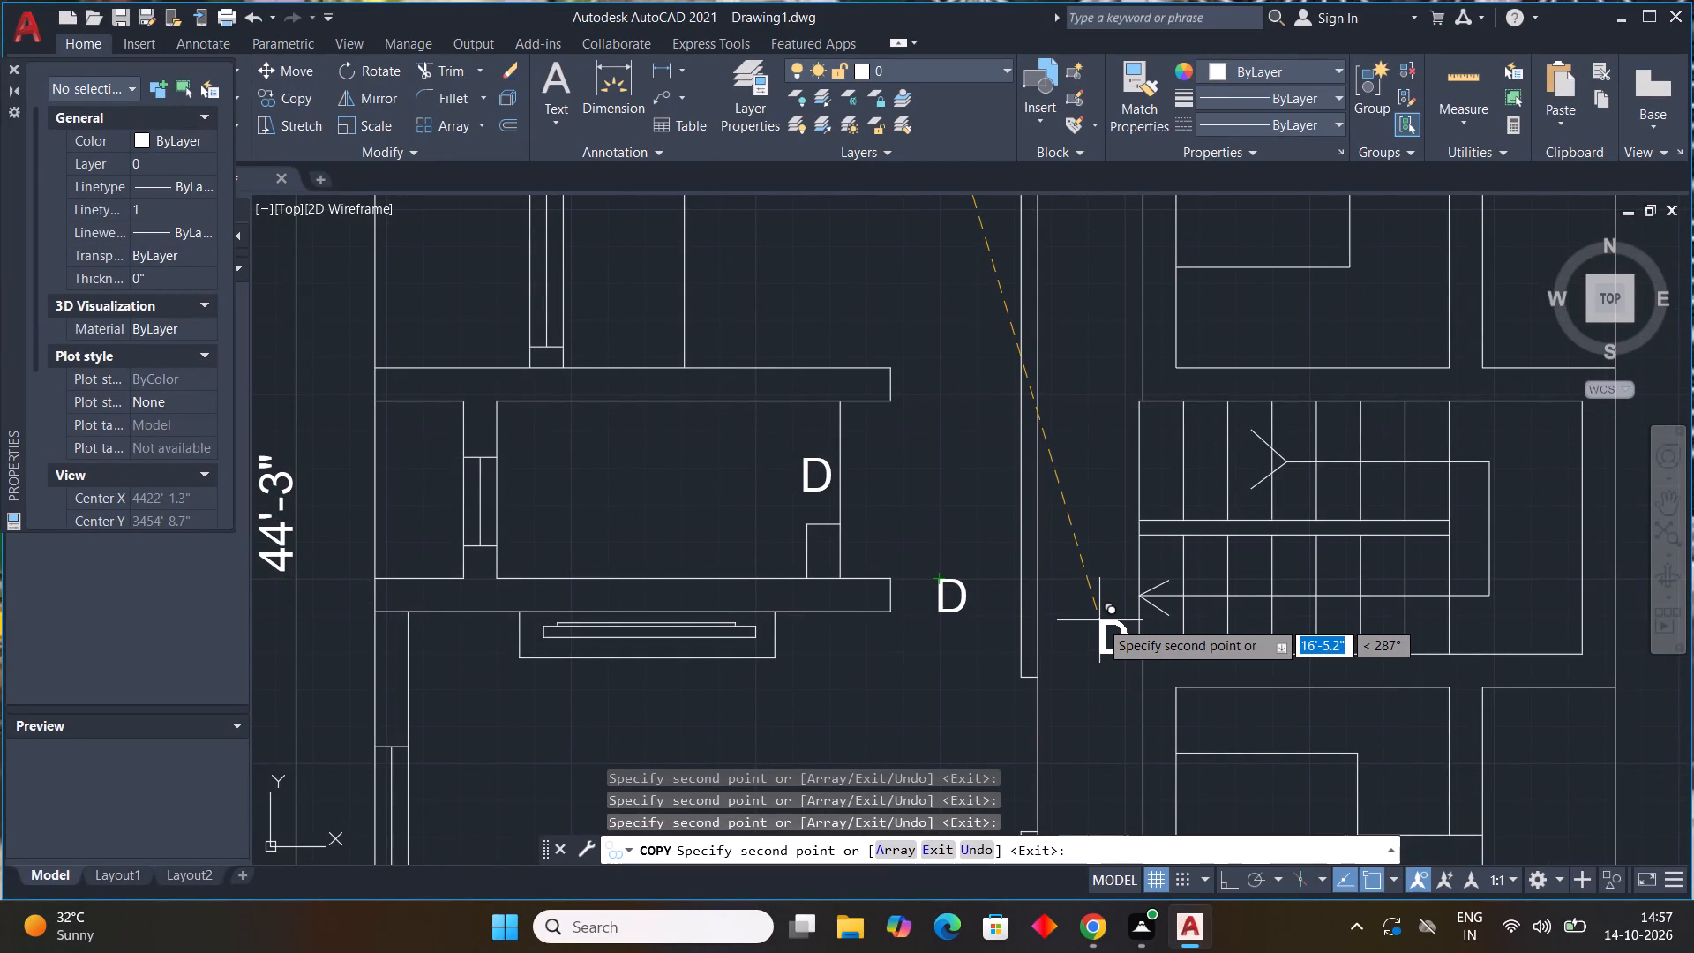
Place "D" copies beside the door line below the lower L-shaped counter, in the adjacent wall gap, and above the lower passage's door line.
{"action": "scroll", "coordinate": [1056, 596], "scroll_direction": "down", "scroll_amount": 1}
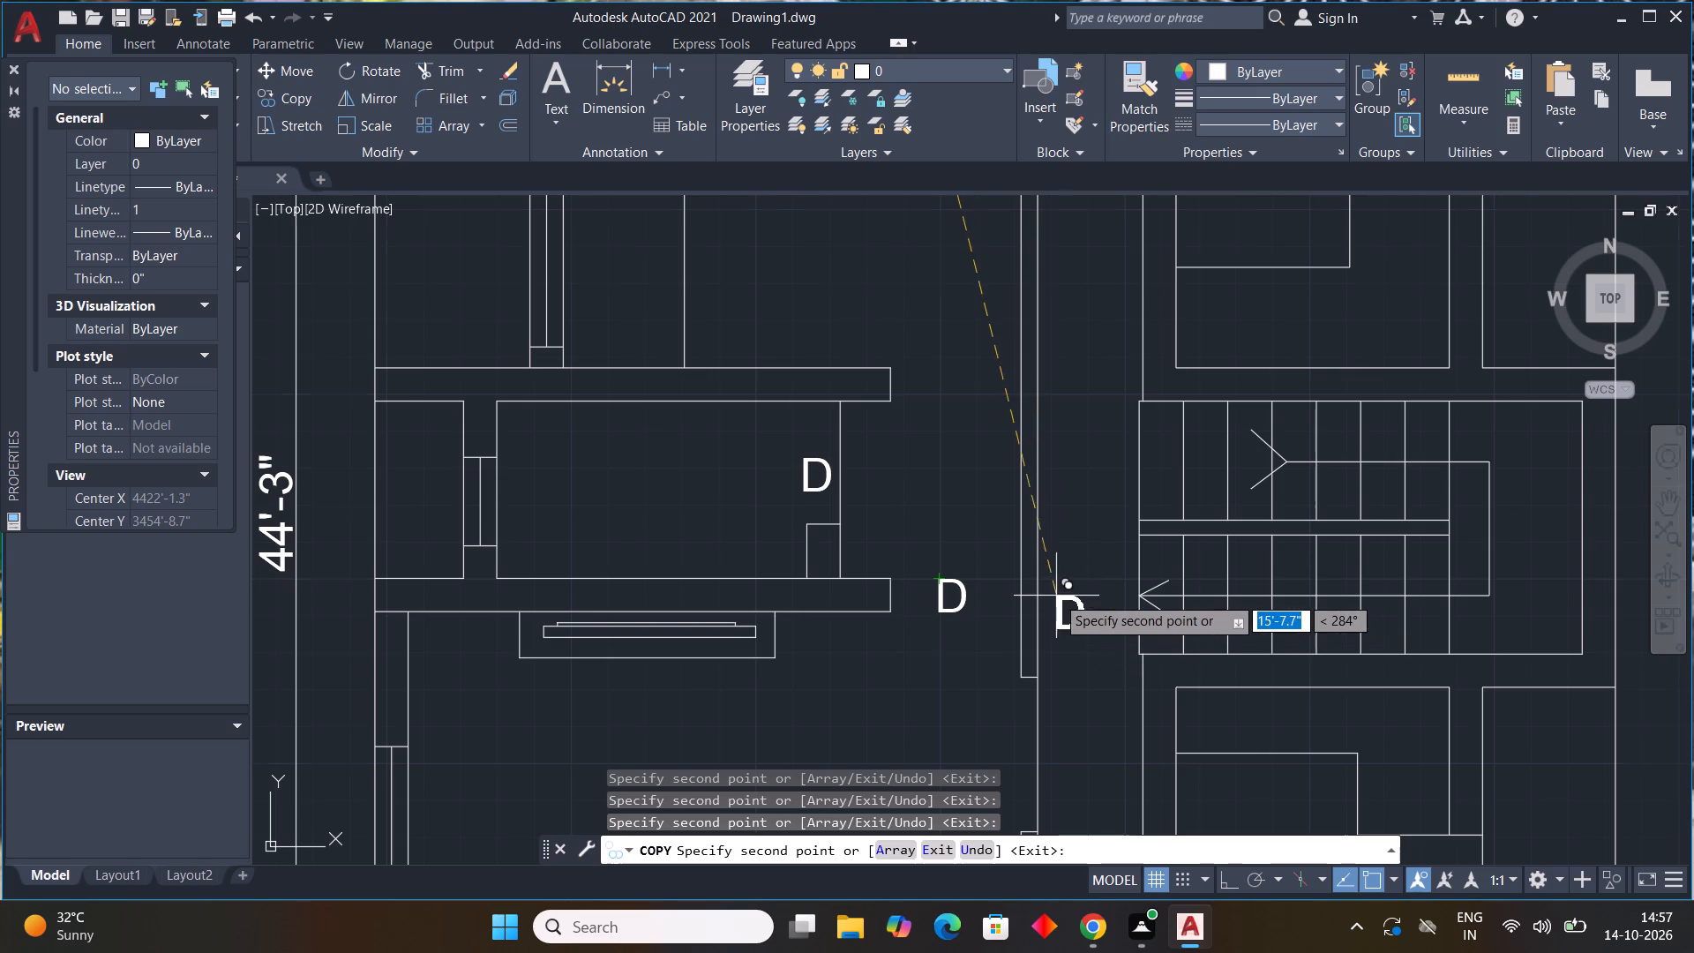
{"action": "scroll", "coordinate": [1056, 596], "scroll_direction": "down", "scroll_amount": 1}
{"action": "scroll", "coordinate": [1053, 596], "scroll_direction": "up", "scroll_amount": 4}
{"action": "scroll", "coordinate": [1245, 532], "scroll_direction": "down", "scroll_amount": 2}
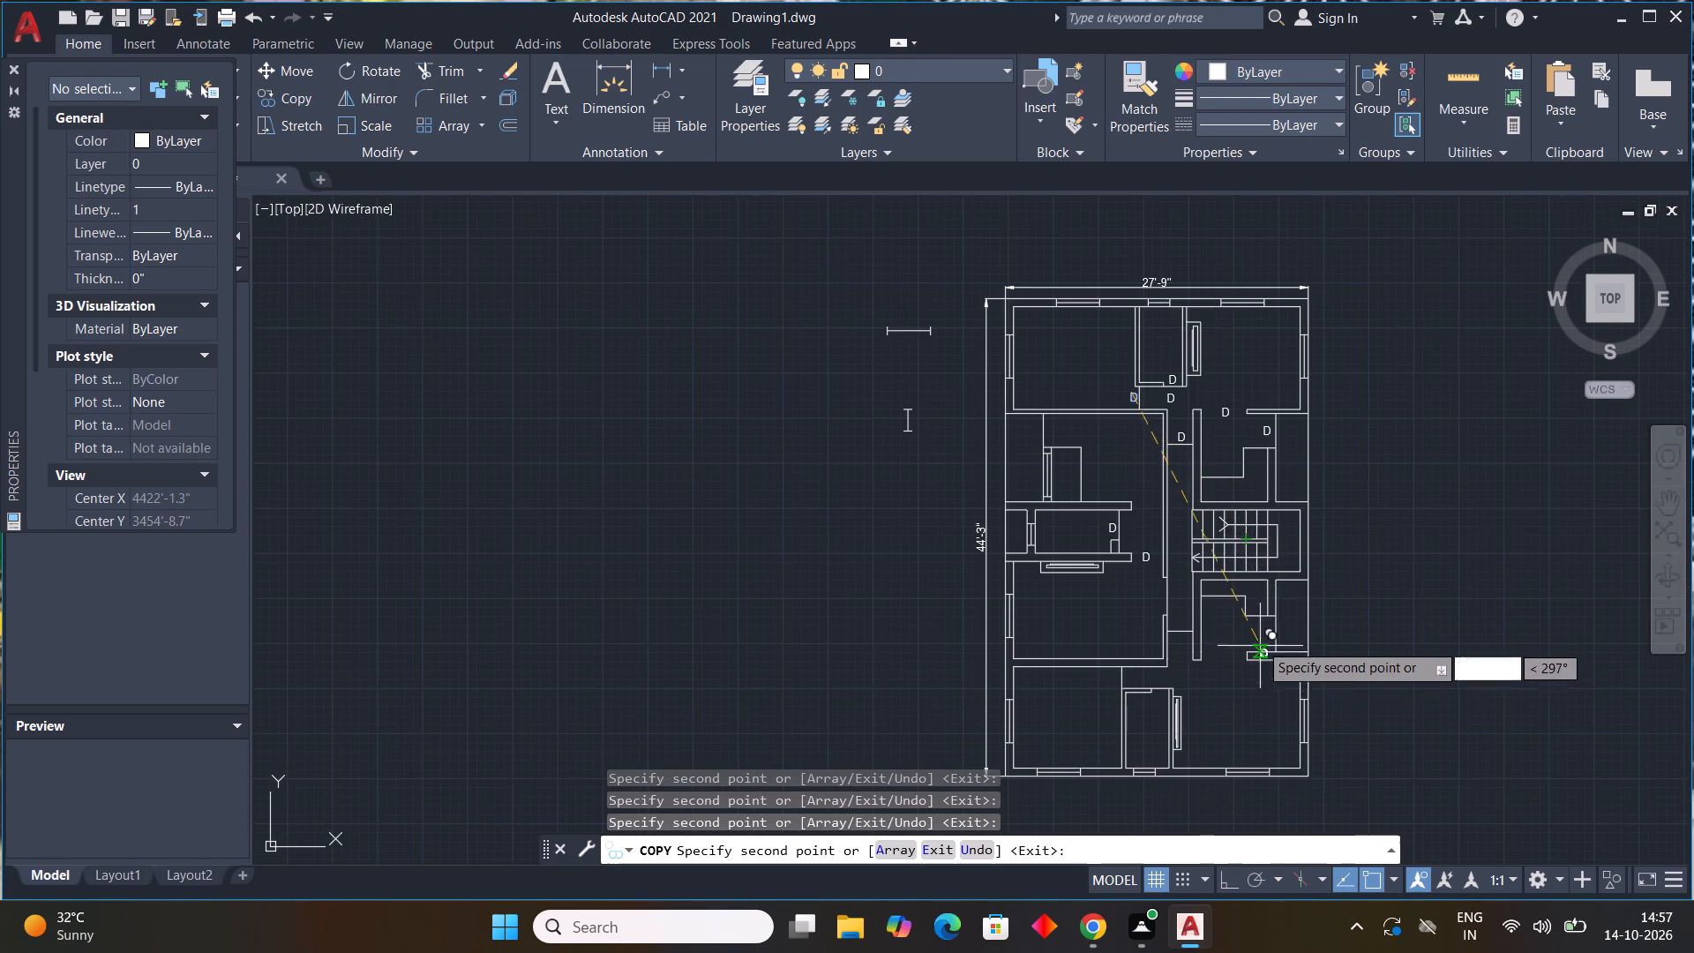
{"action": "scroll", "coordinate": [1259, 641], "scroll_direction": "up", "scroll_amount": 2}
{"action": "left_click", "coordinate": [1269, 612]}
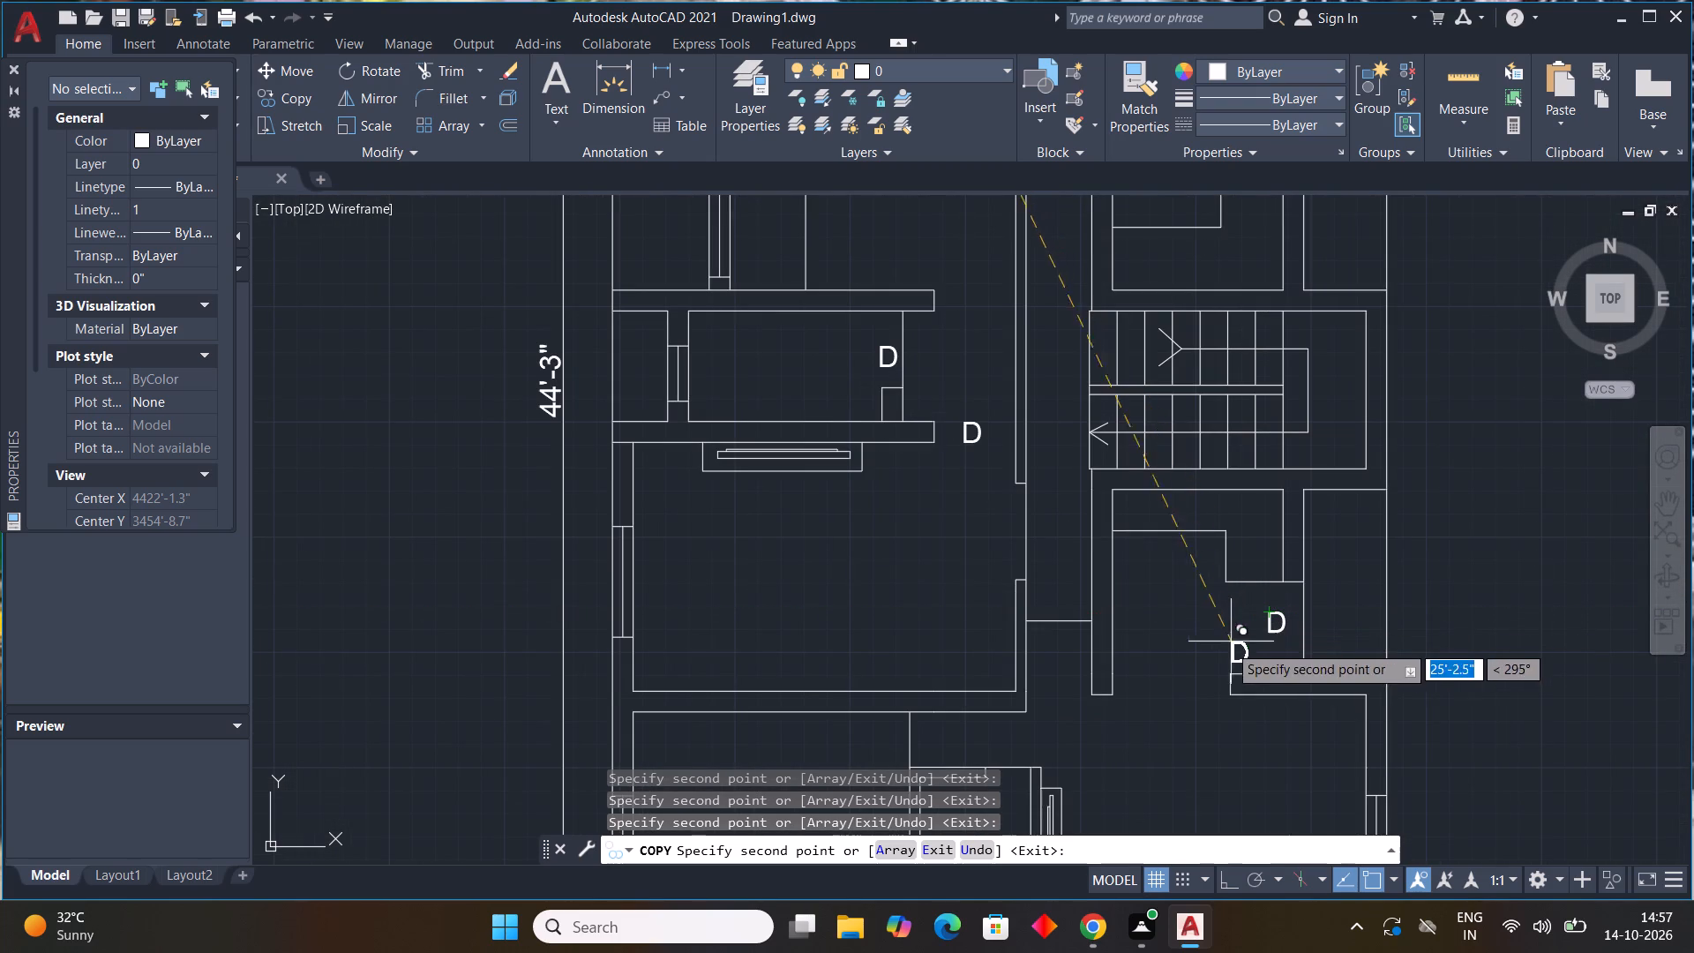
{"action": "left_click", "coordinate": [1158, 679]}
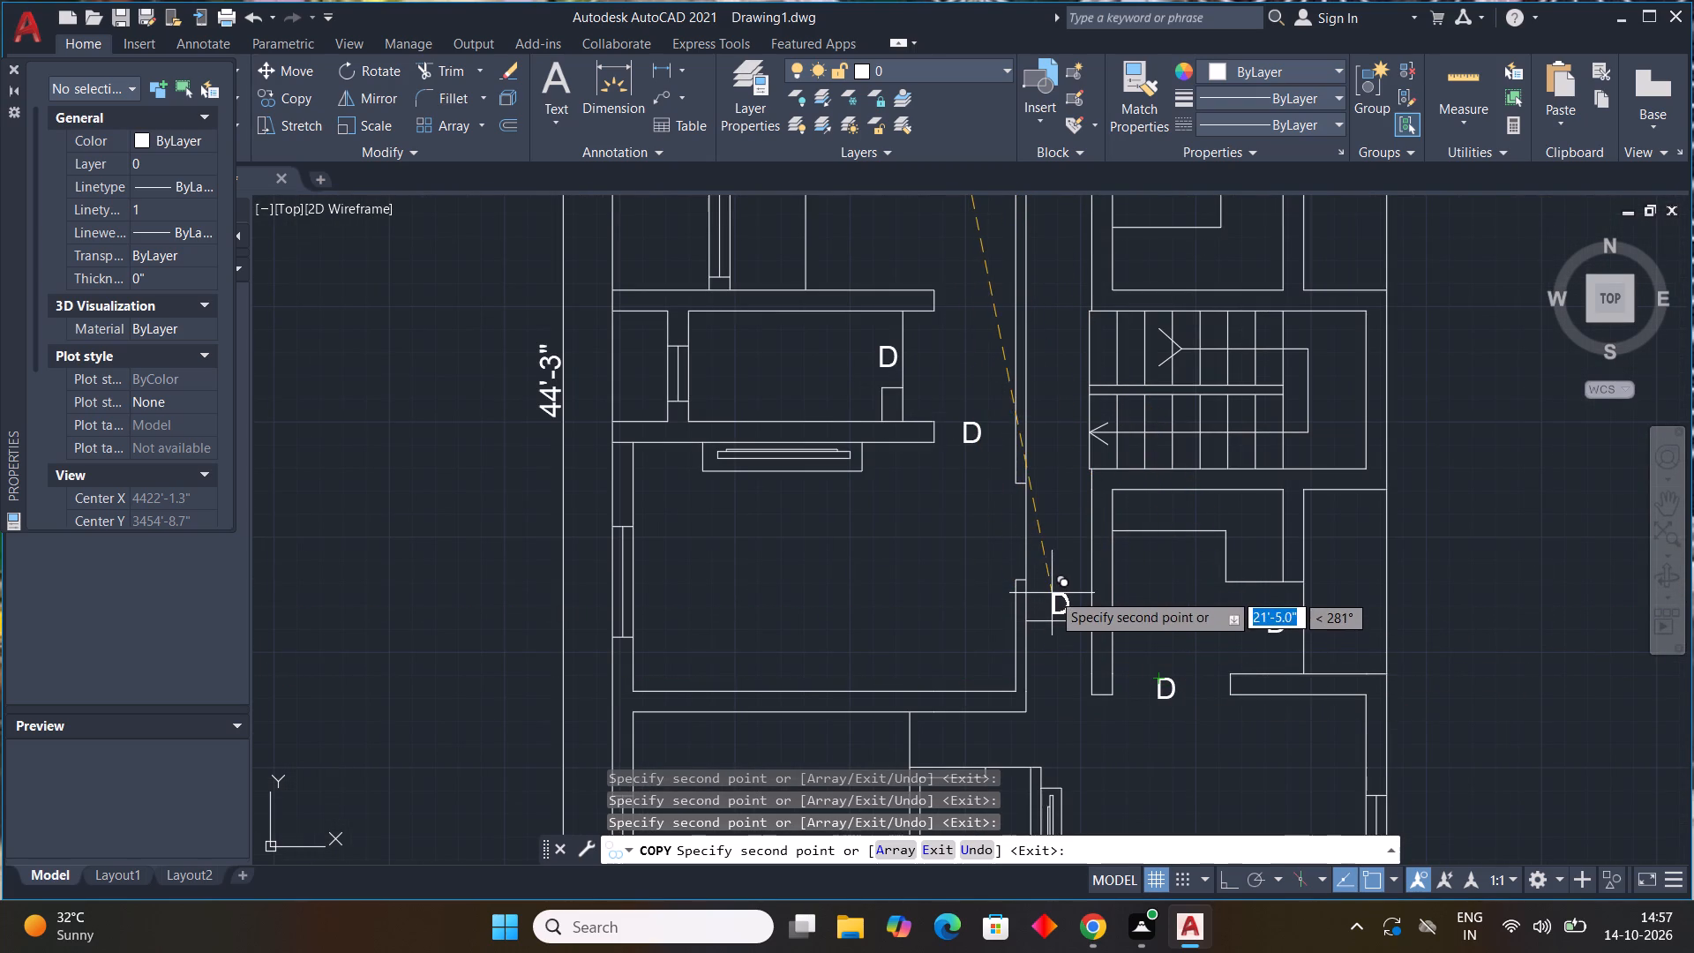
{"action": "left_click", "coordinate": [1051, 590]}
Place "D" copies at the bottom middle room's doorway and in the opening just above that room.
{"action": "middle_click_drag", "start_coordinate": [974, 709], "coordinate": [857, 451]}
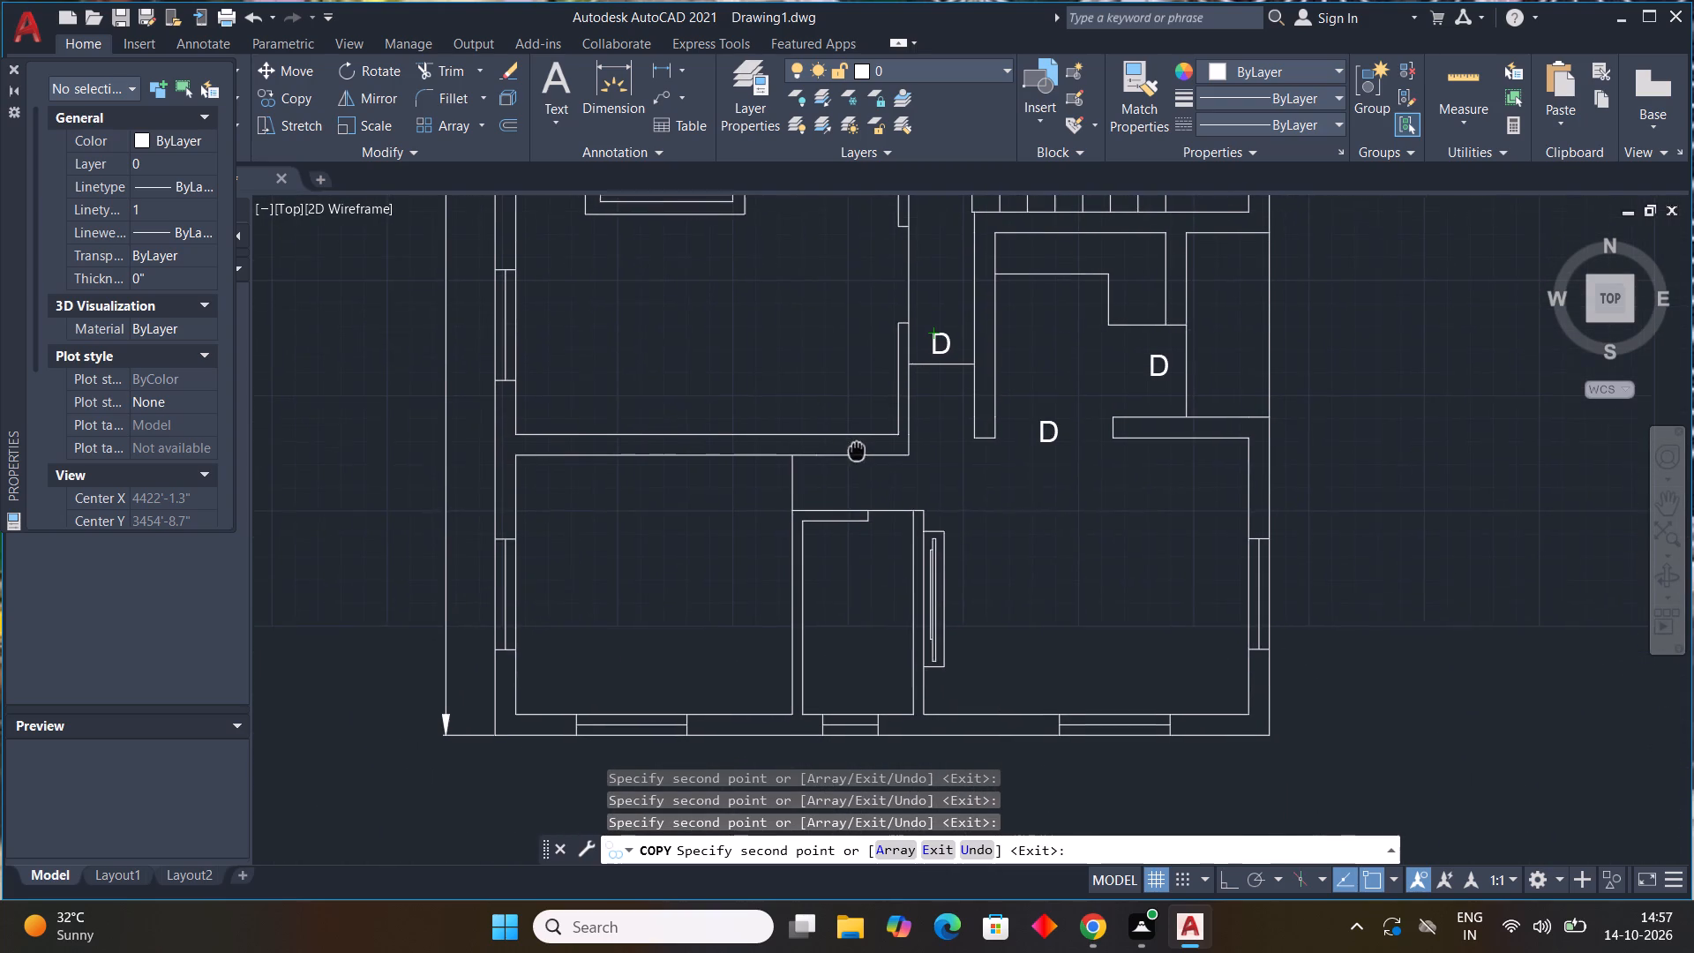
{"action": "middle_click_drag", "start_coordinate": [857, 451], "coordinate": [857, 445]}
{"action": "scroll", "coordinate": [884, 586], "scroll_direction": "up", "scroll_amount": 3}
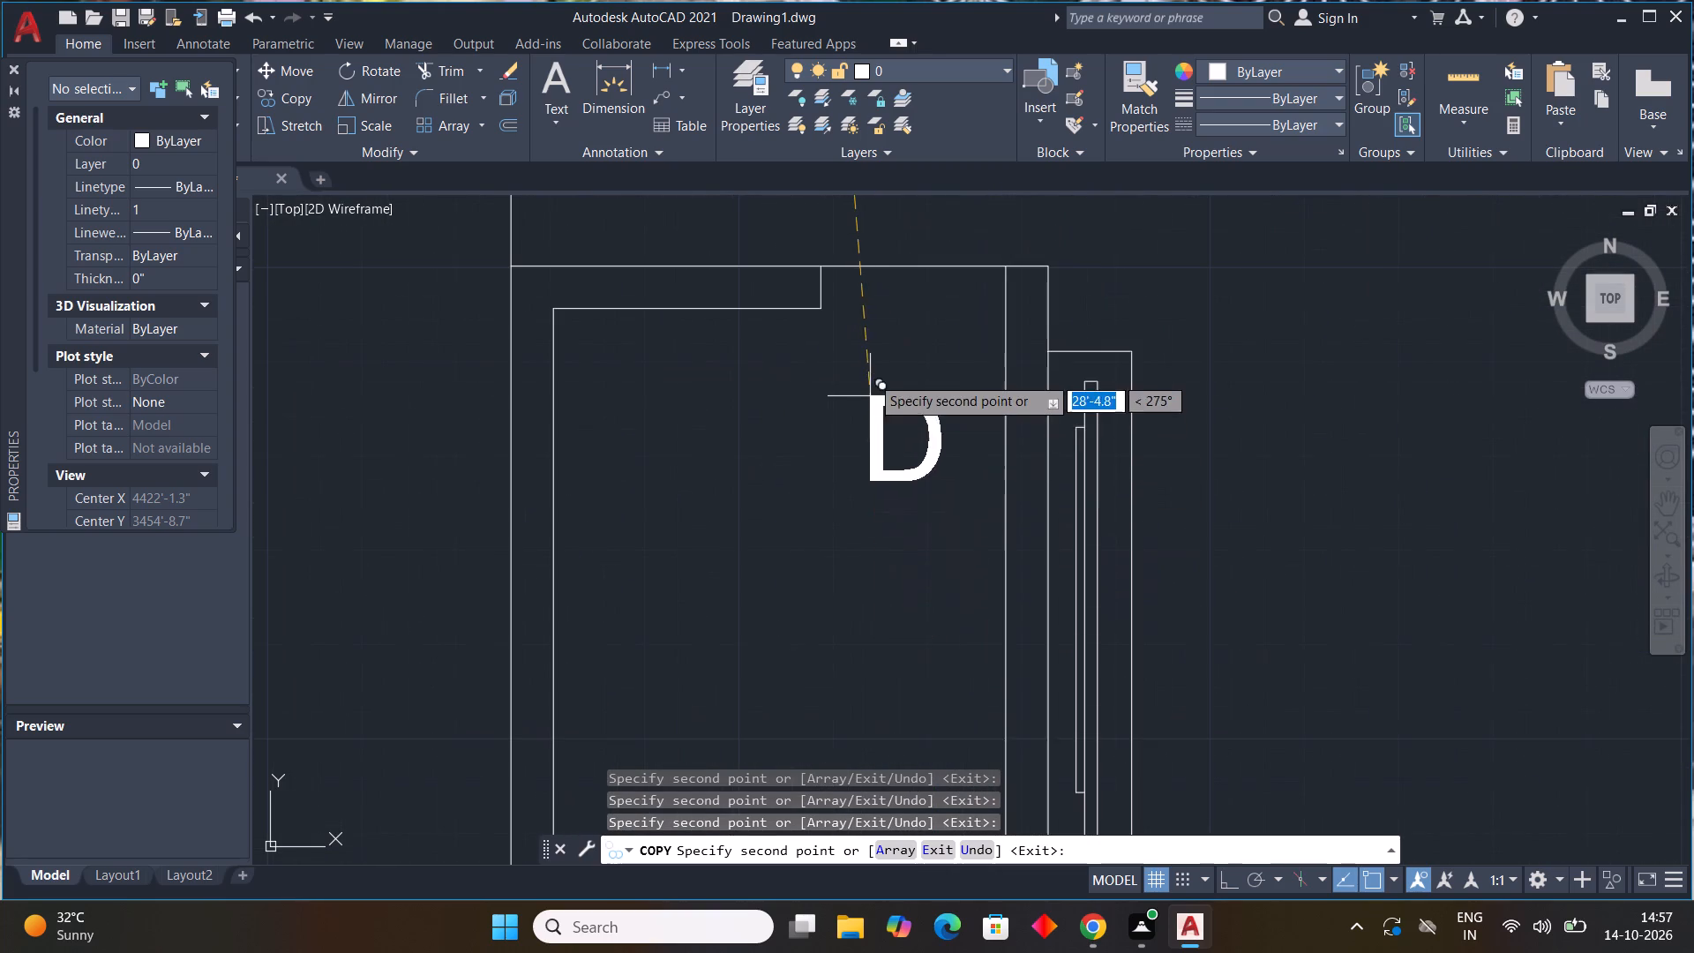
{"action": "left_click", "coordinate": [881, 289]}
{"action": "scroll", "coordinate": [911, 504], "scroll_direction": "down", "scroll_amount": 2}
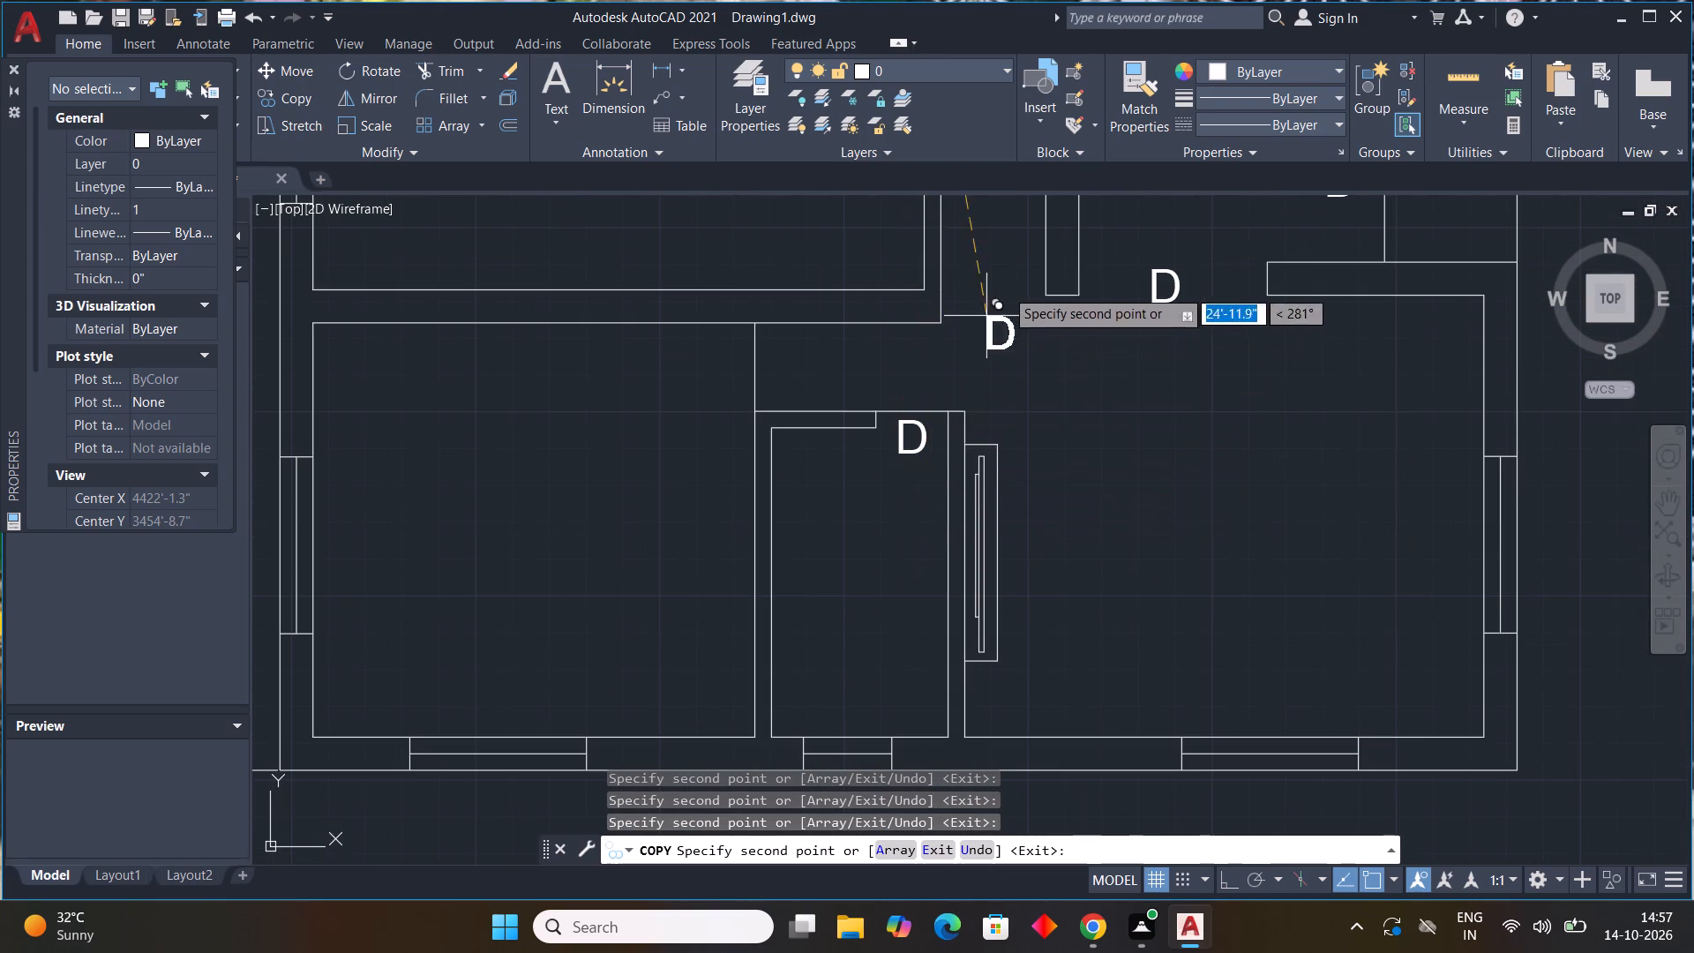
{"action": "left_click", "coordinate": [933, 355]}
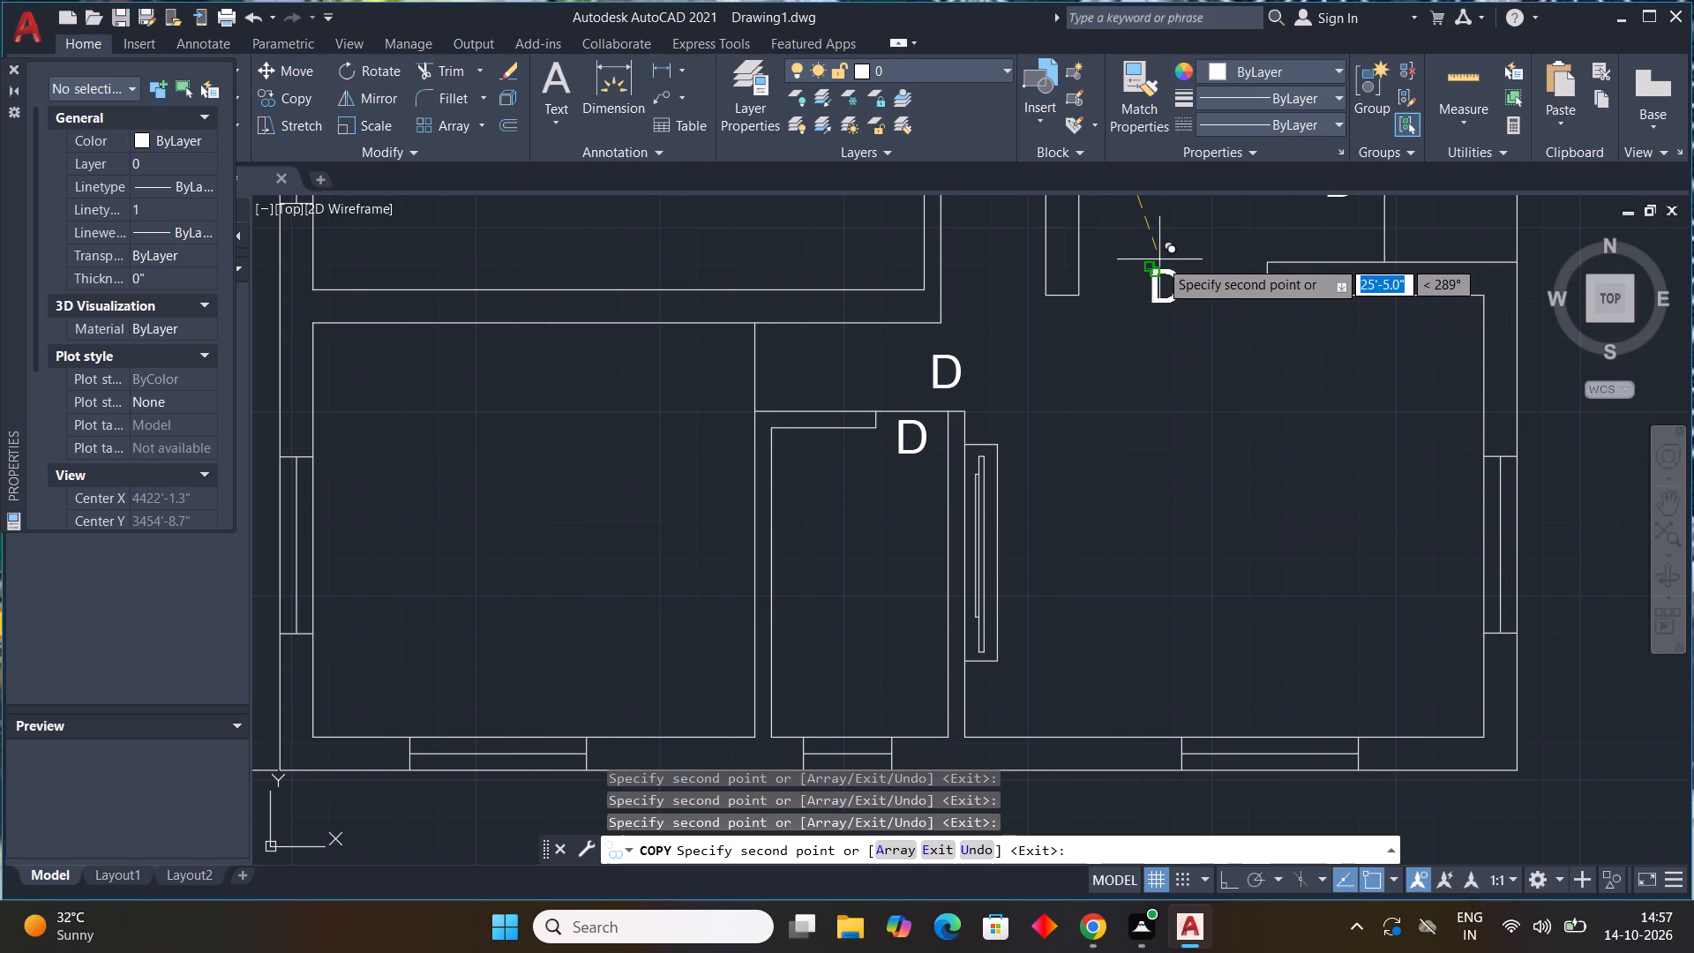
Place "D" copies in the narrow middle-left space and outside the left outer wall beside the window below it, ending the Copy command.
{"action": "middle_click_drag", "start_coordinate": [1161, 266], "coordinate": [1059, 649]}
{"action": "scroll", "coordinate": [1016, 491], "scroll_direction": "down", "scroll_amount": 1}
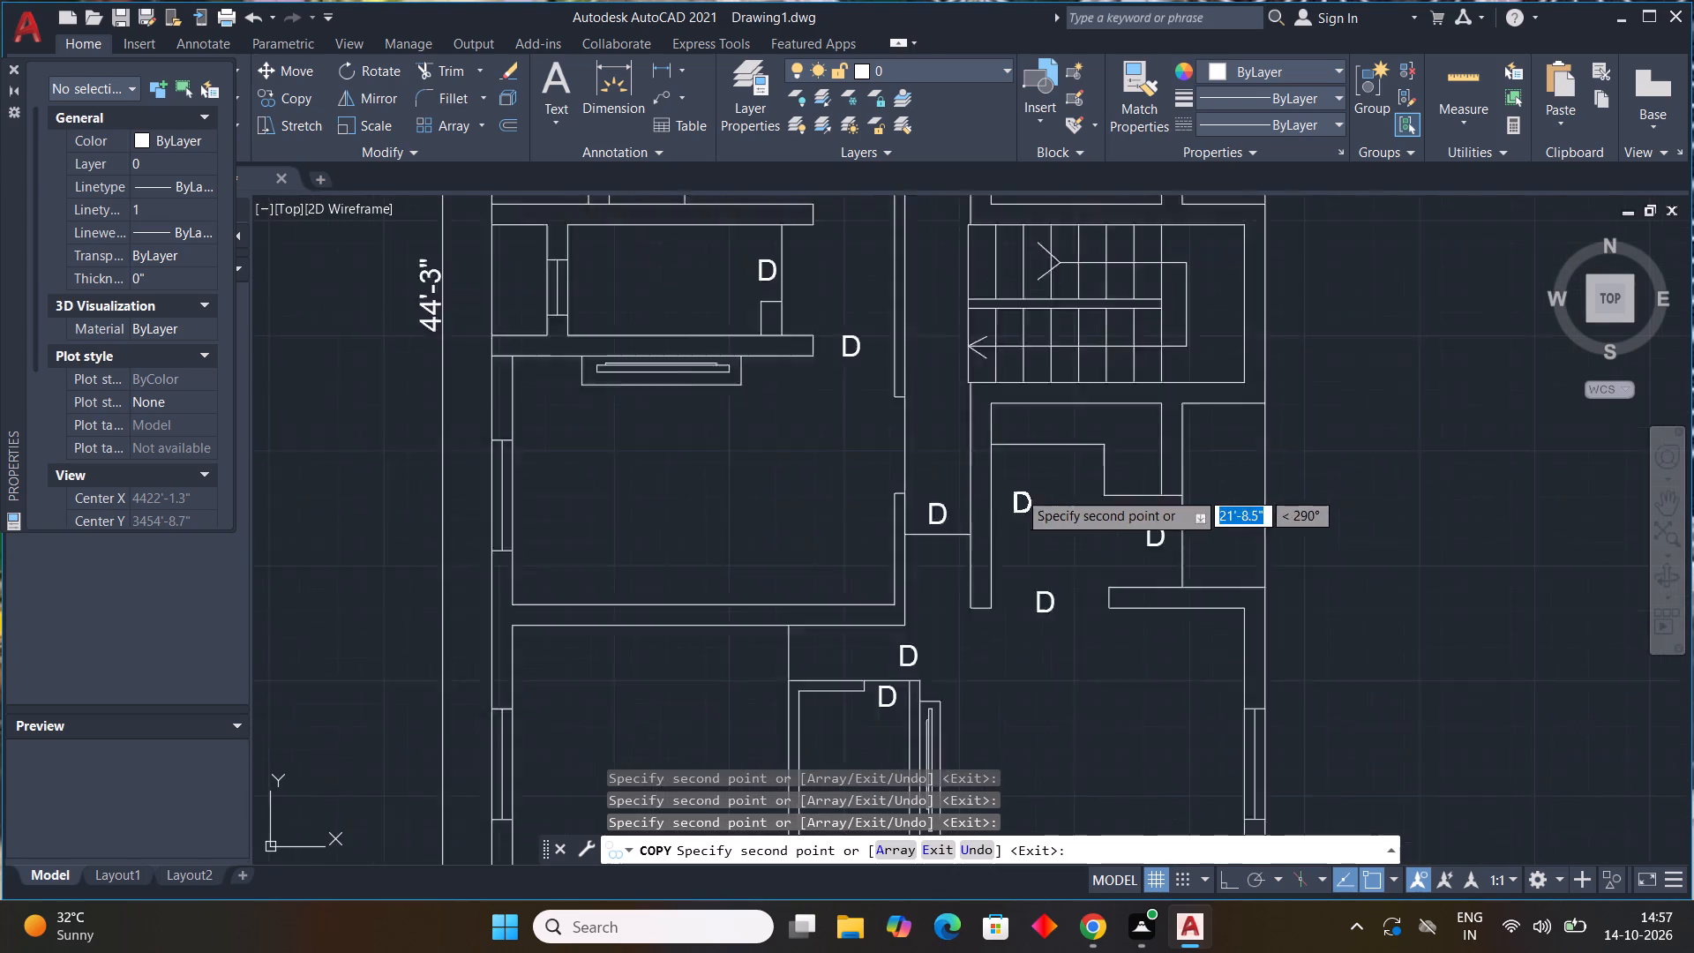
{"action": "scroll", "coordinate": [1019, 491], "scroll_direction": "down", "scroll_amount": 2}
{"action": "scroll", "coordinate": [817, 407], "scroll_direction": "up", "scroll_amount": 3}
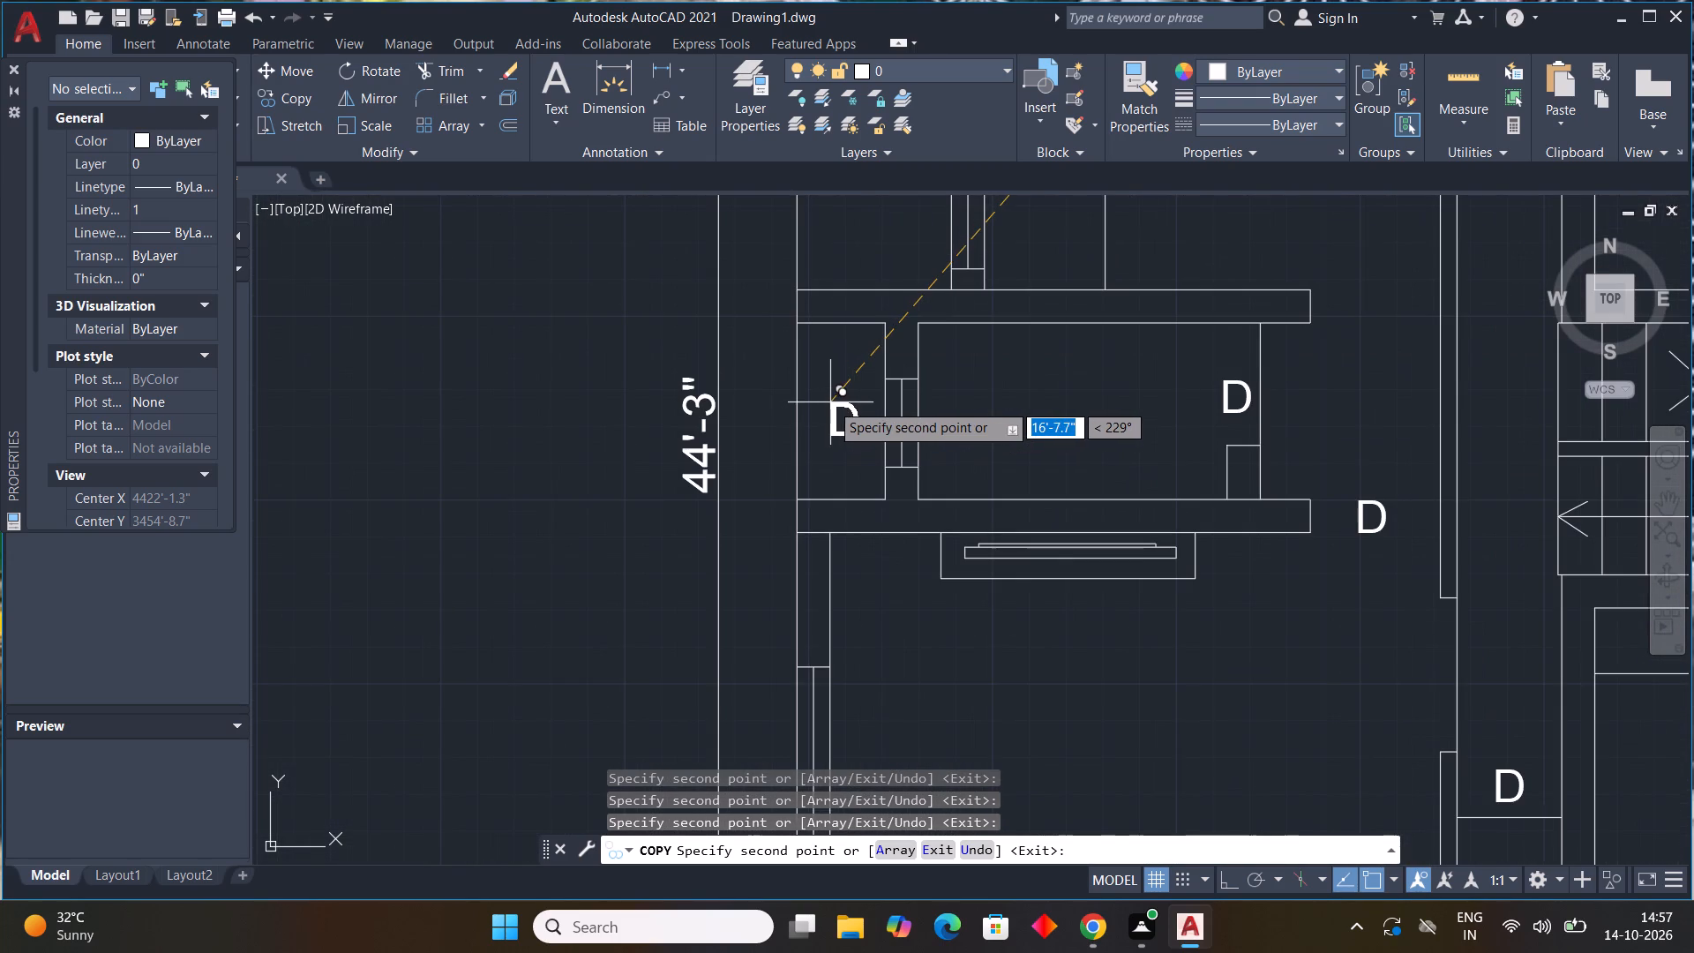
{"action": "left_click", "coordinate": [830, 402]}
{"action": "scroll", "coordinate": [800, 536], "scroll_direction": "down", "scroll_amount": 3}
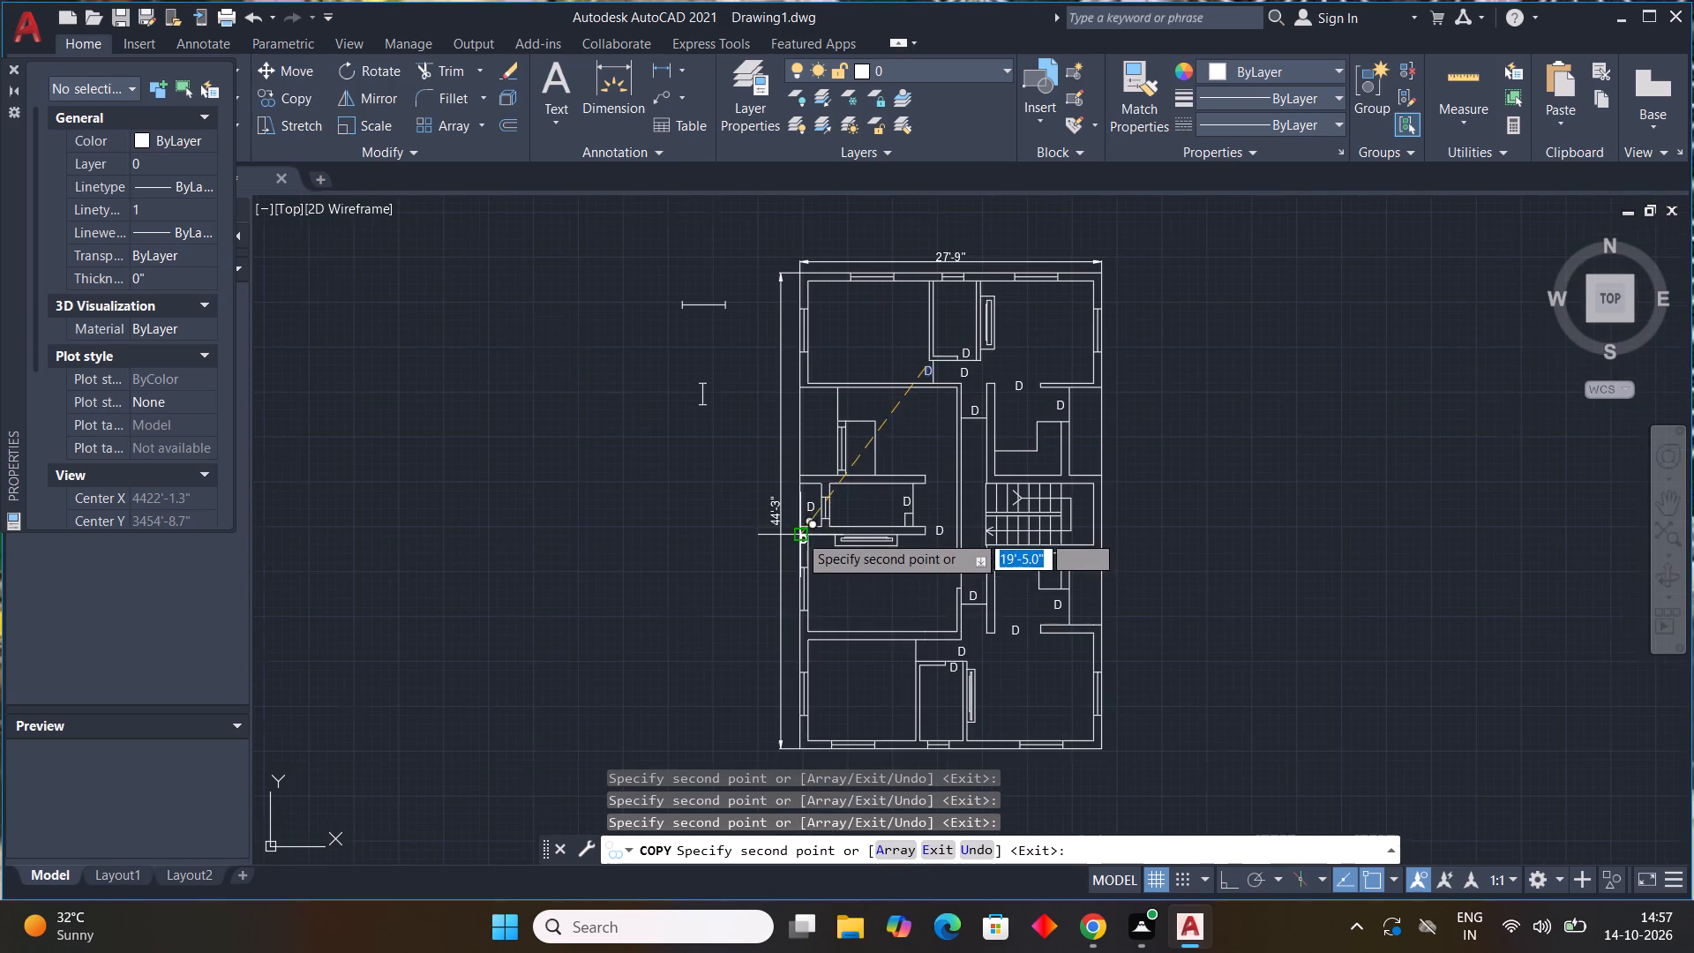
{"action": "scroll", "coordinate": [789, 582], "scroll_direction": "up", "scroll_amount": 2}
{"action": "left_click", "coordinate": [783, 583]}
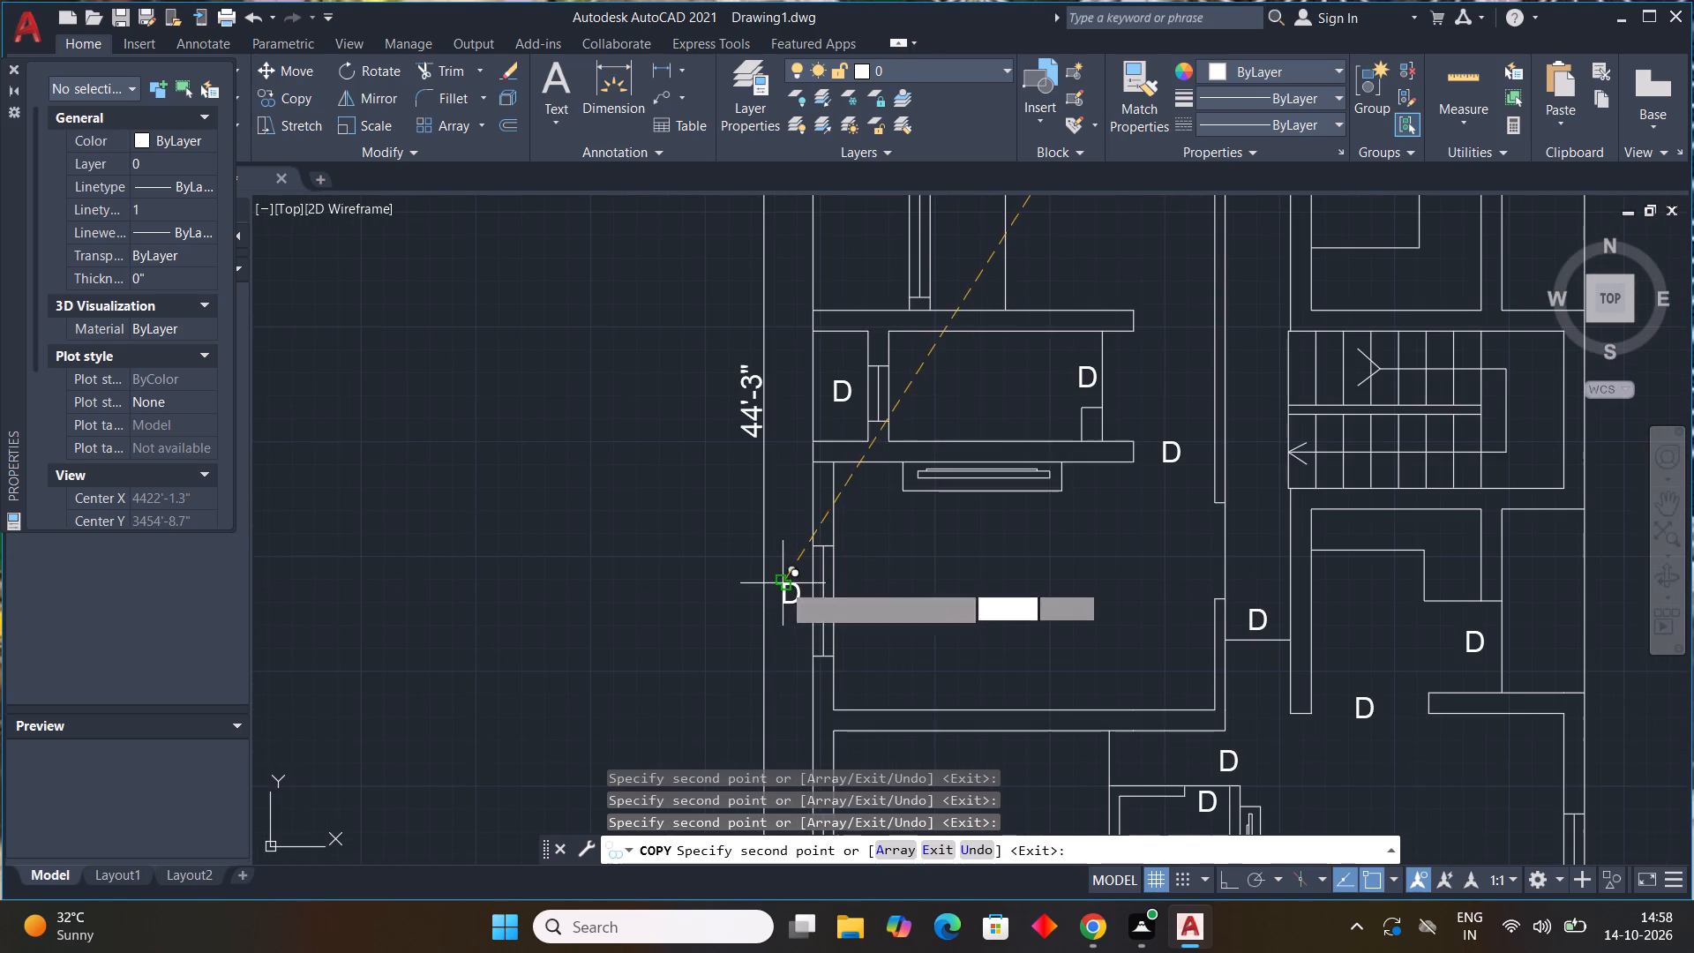
{"action": "key", "text": "Escape"}
Change the "D" label in the opening just below the top middle room to "OP".
{"action": "scroll", "coordinate": [1147, 547], "scroll_direction": "down", "scroll_amount": 2}
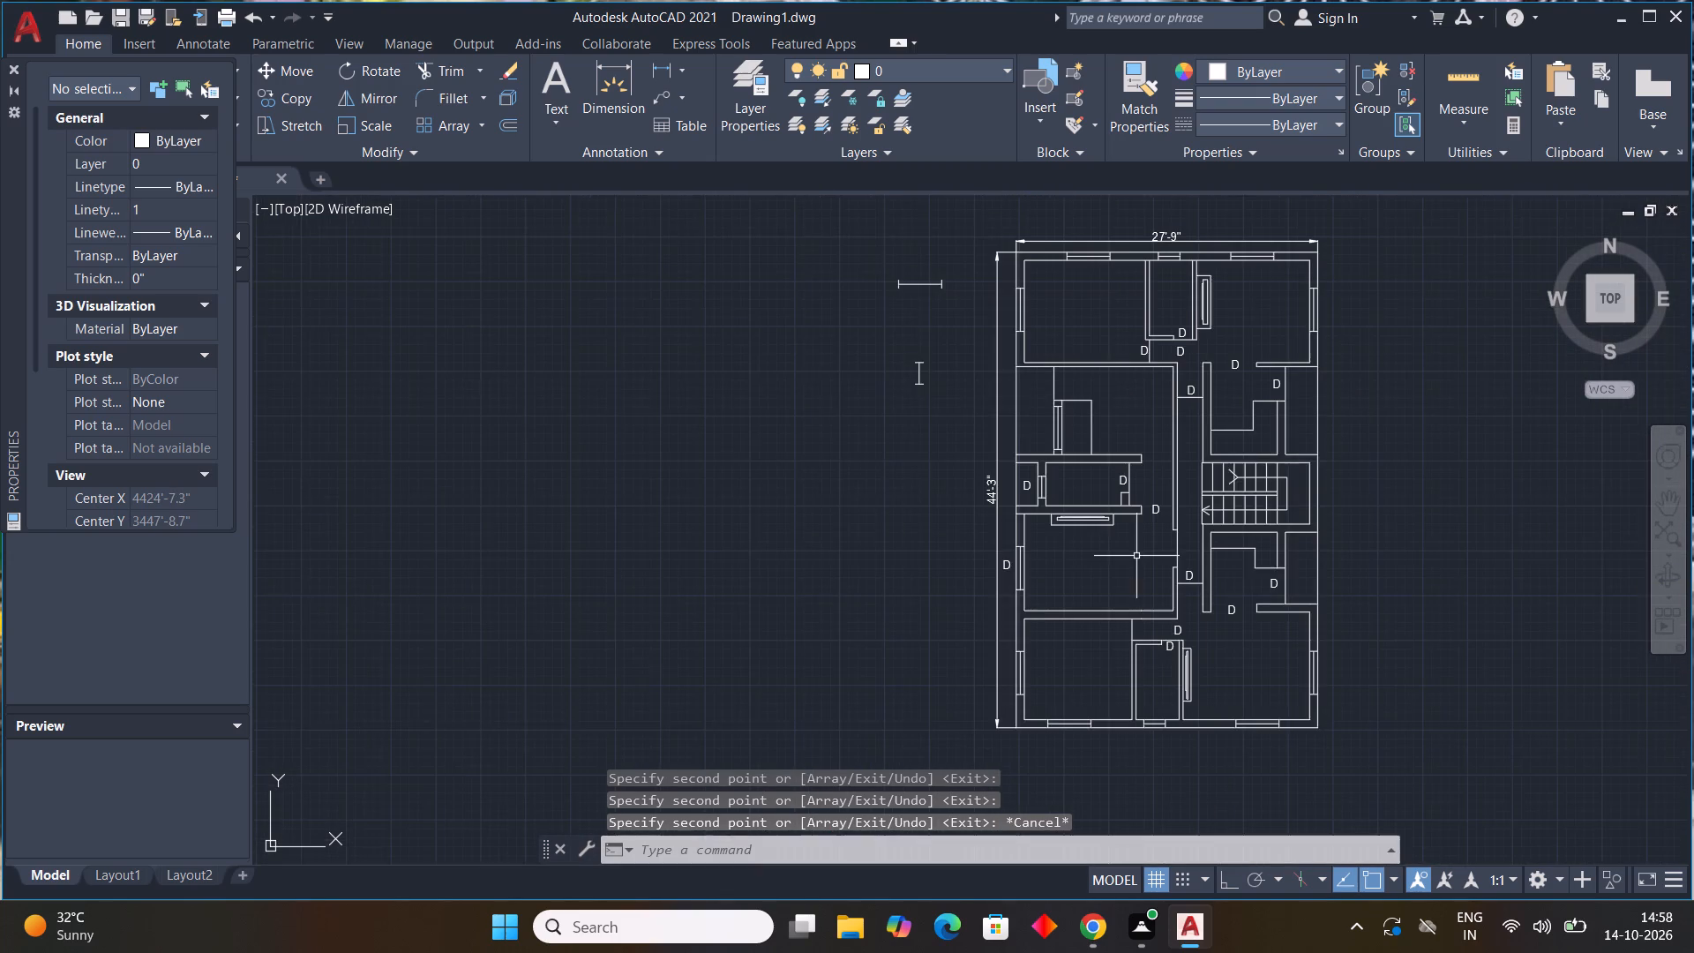
{"action": "middle_click_drag", "start_coordinate": [1136, 556], "coordinate": [856, 579]}
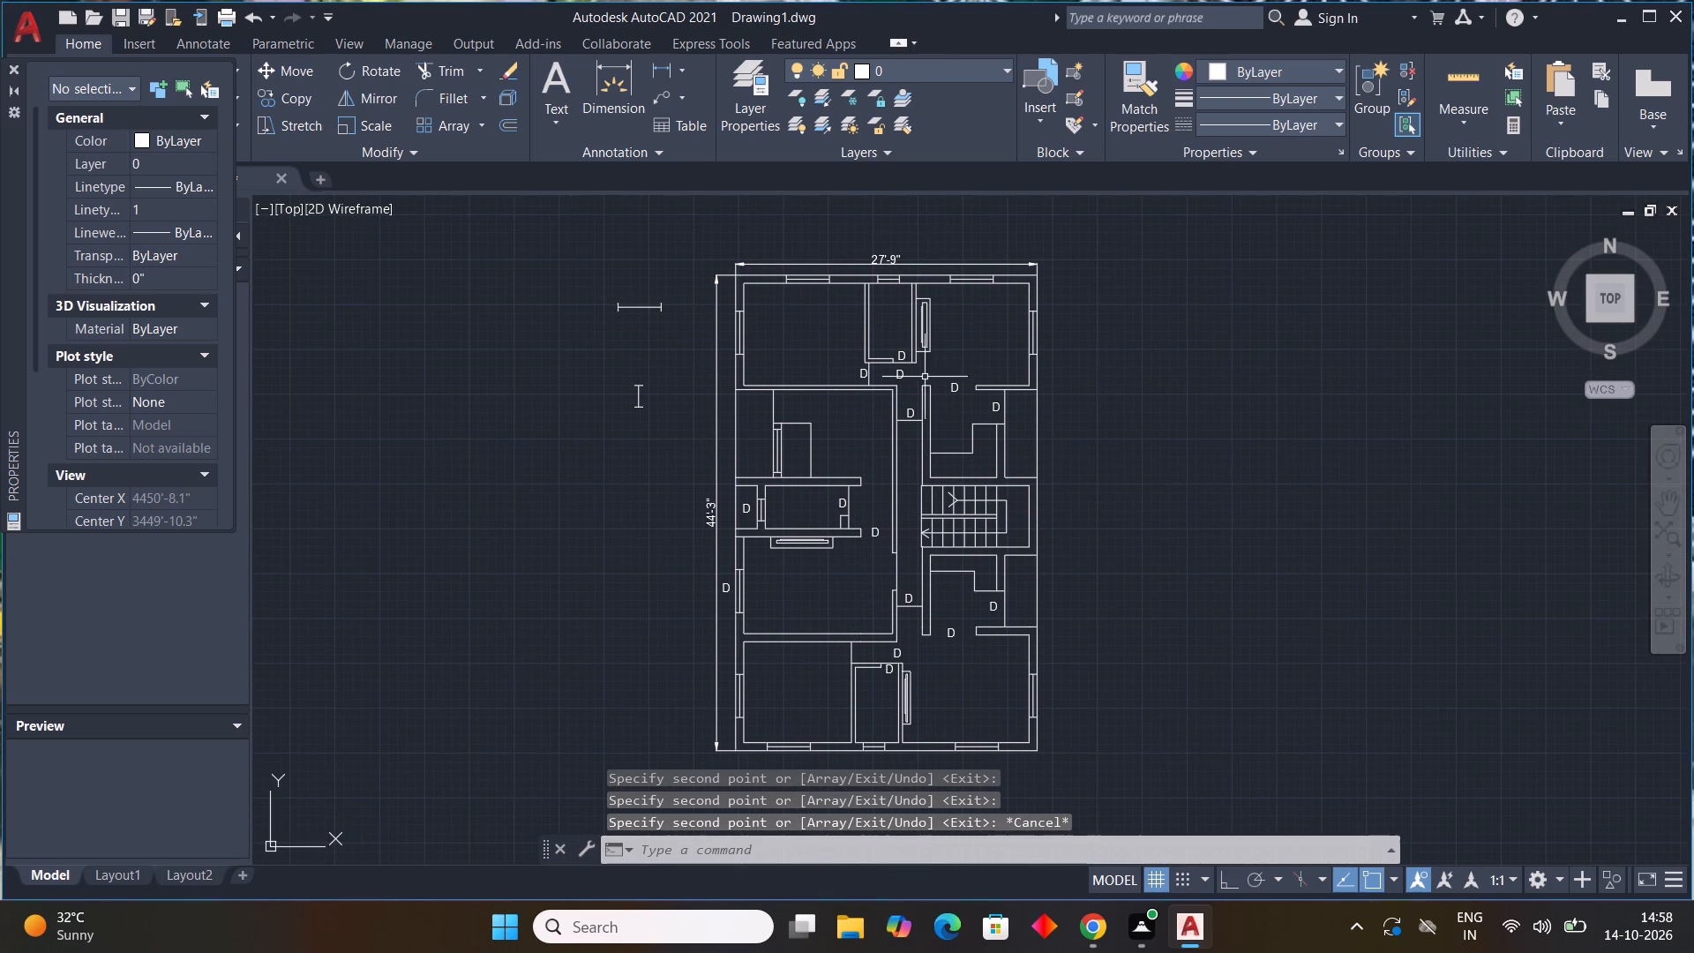
{"action": "scroll", "coordinate": [903, 336], "scroll_direction": "up", "scroll_amount": 2}
{"action": "double_click", "coordinate": [896, 438]}
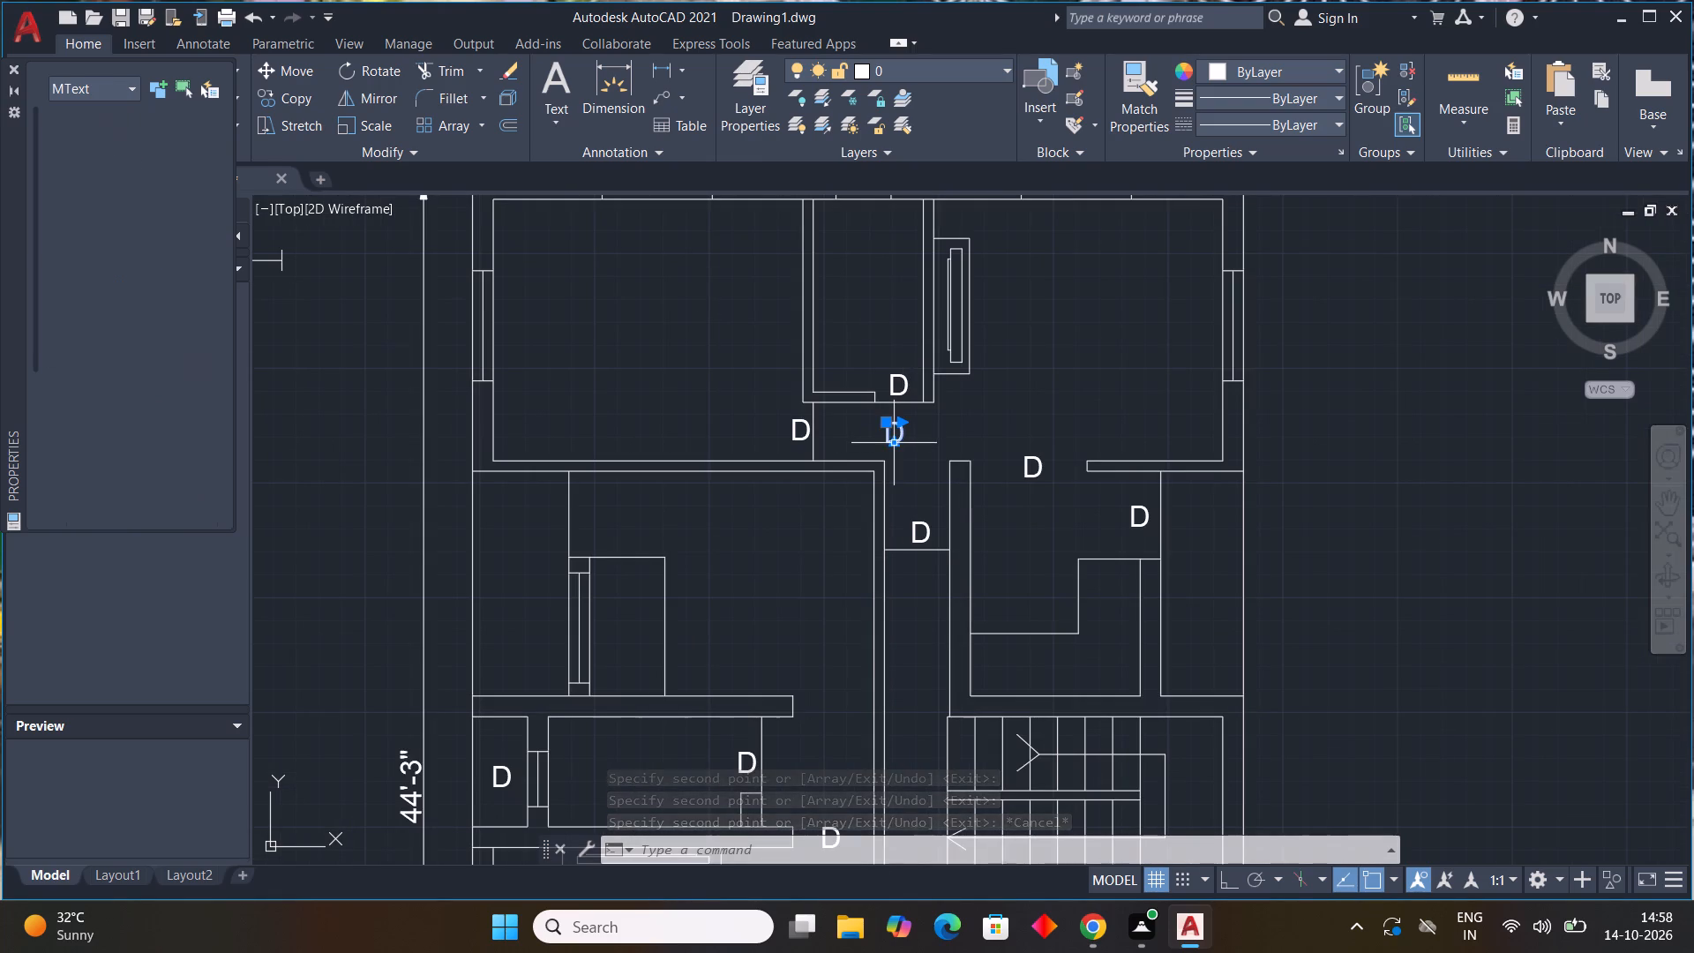
{"action": "key", "text": "BackSpace"}
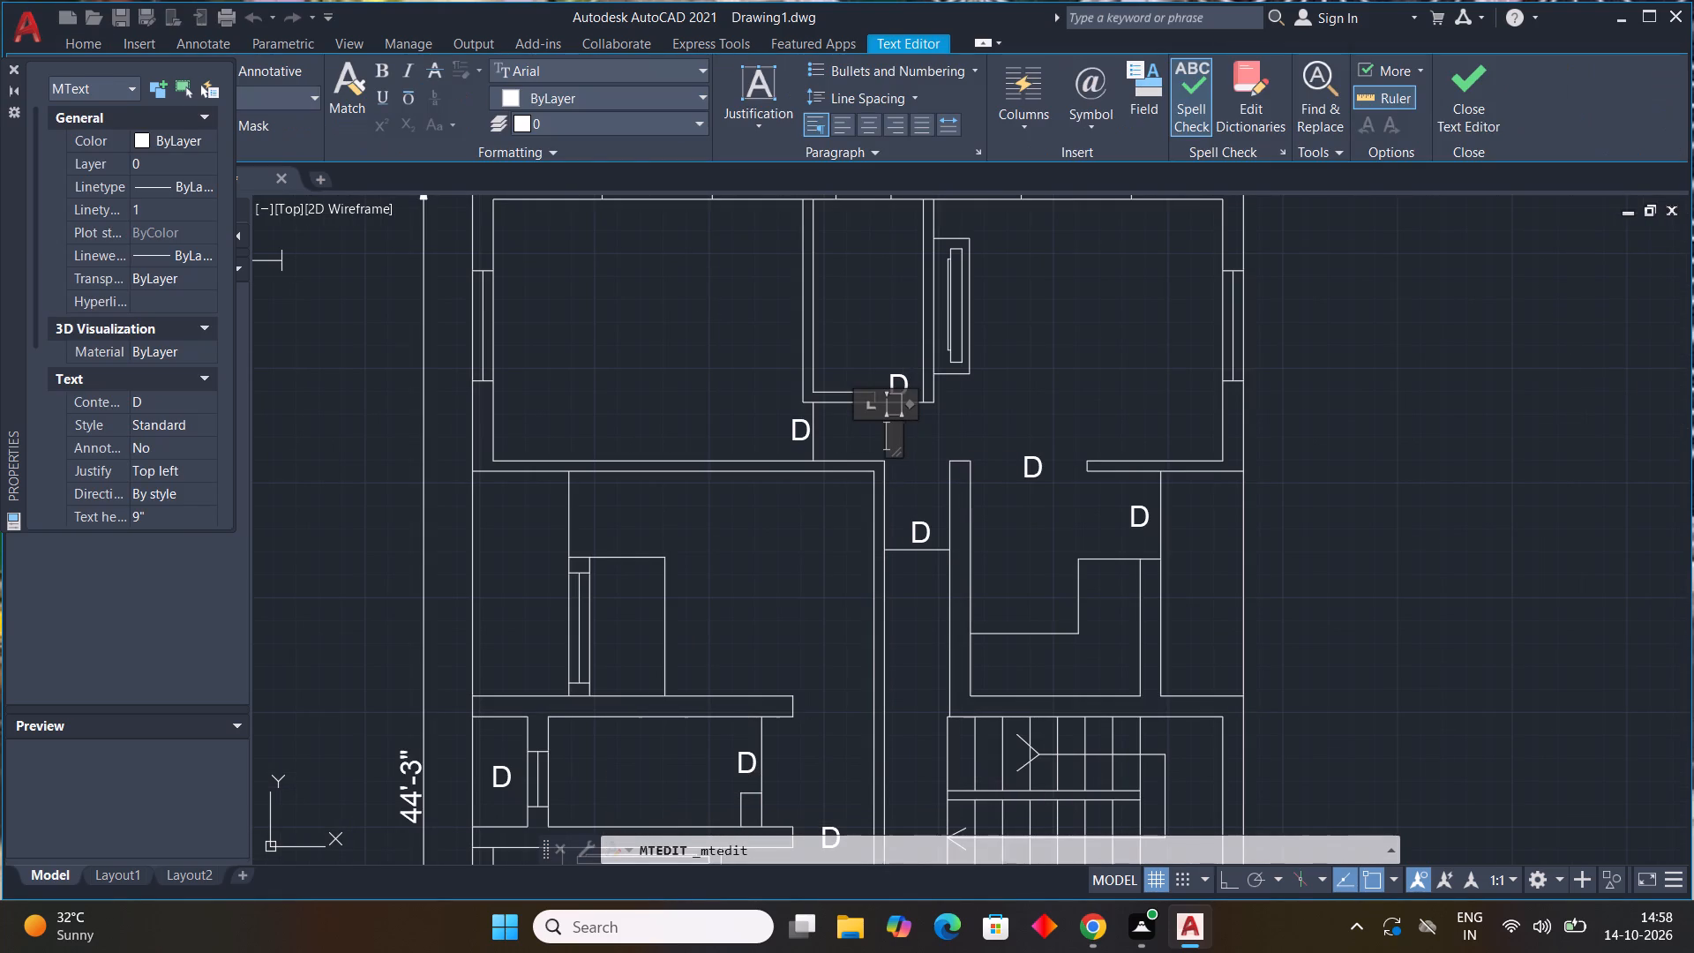
{"action": "type", "text": "OP"}
{"action": "left_click", "coordinate": [971, 401]}
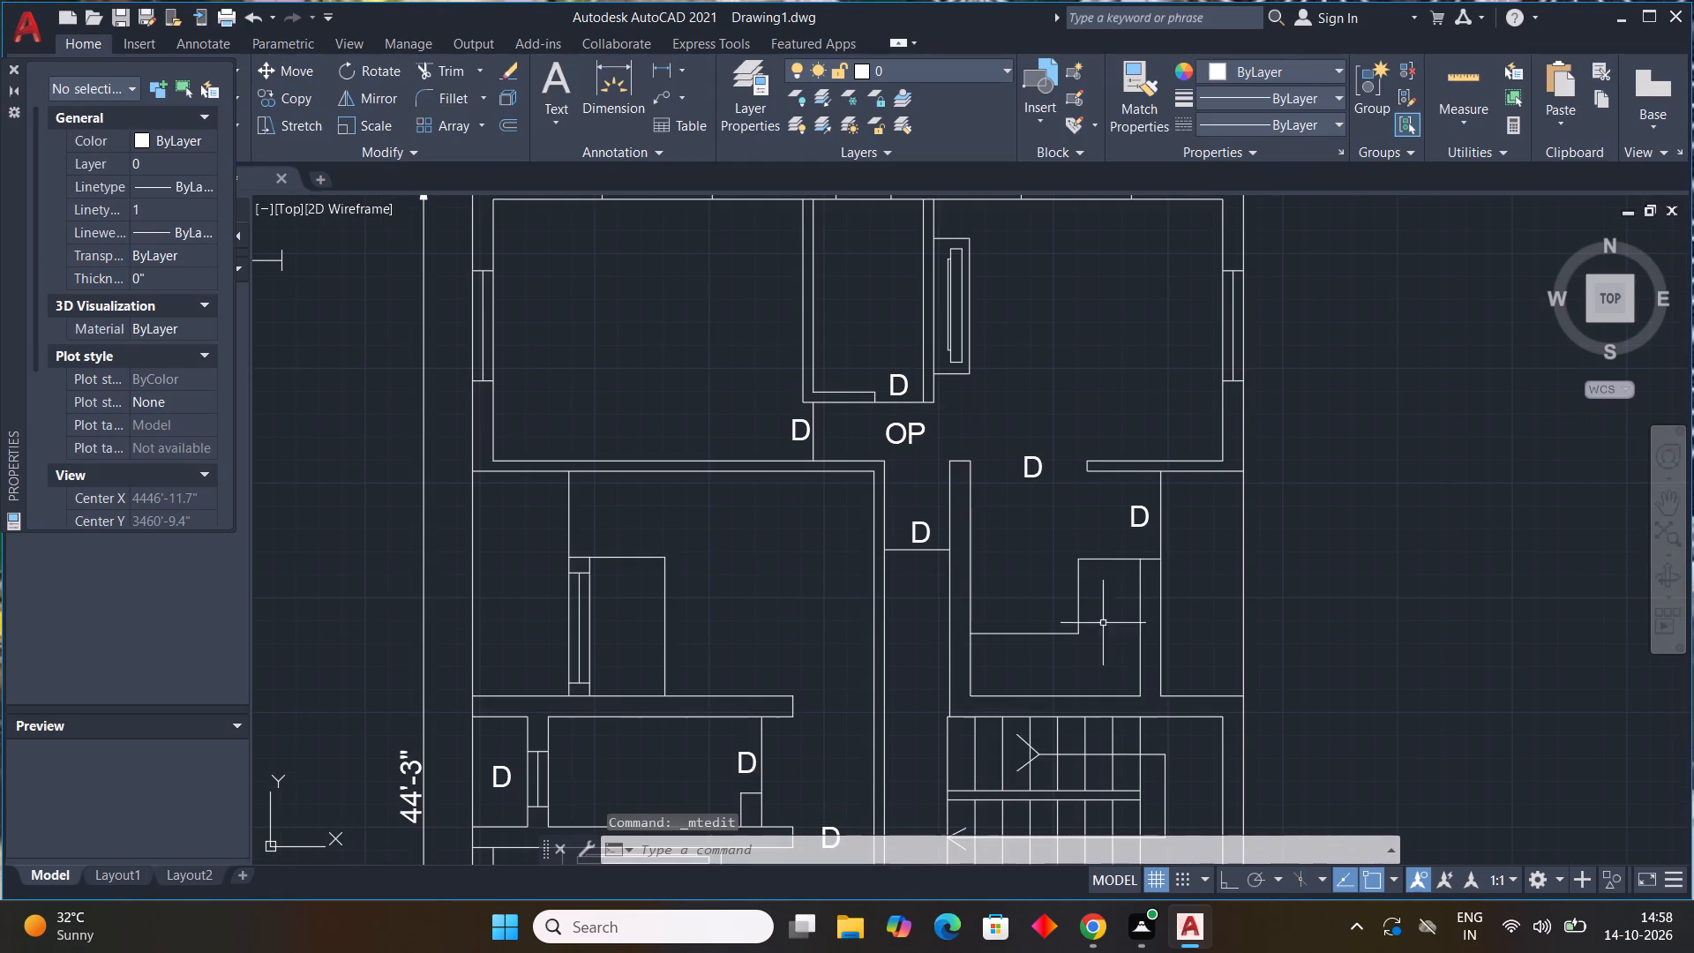
Change the "D" label in the wall gap between the top right room and the upper L-shaped counter to "OP", saving the text change.
{"action": "middle_click_drag", "start_coordinate": [1089, 509], "coordinate": [959, 511]}
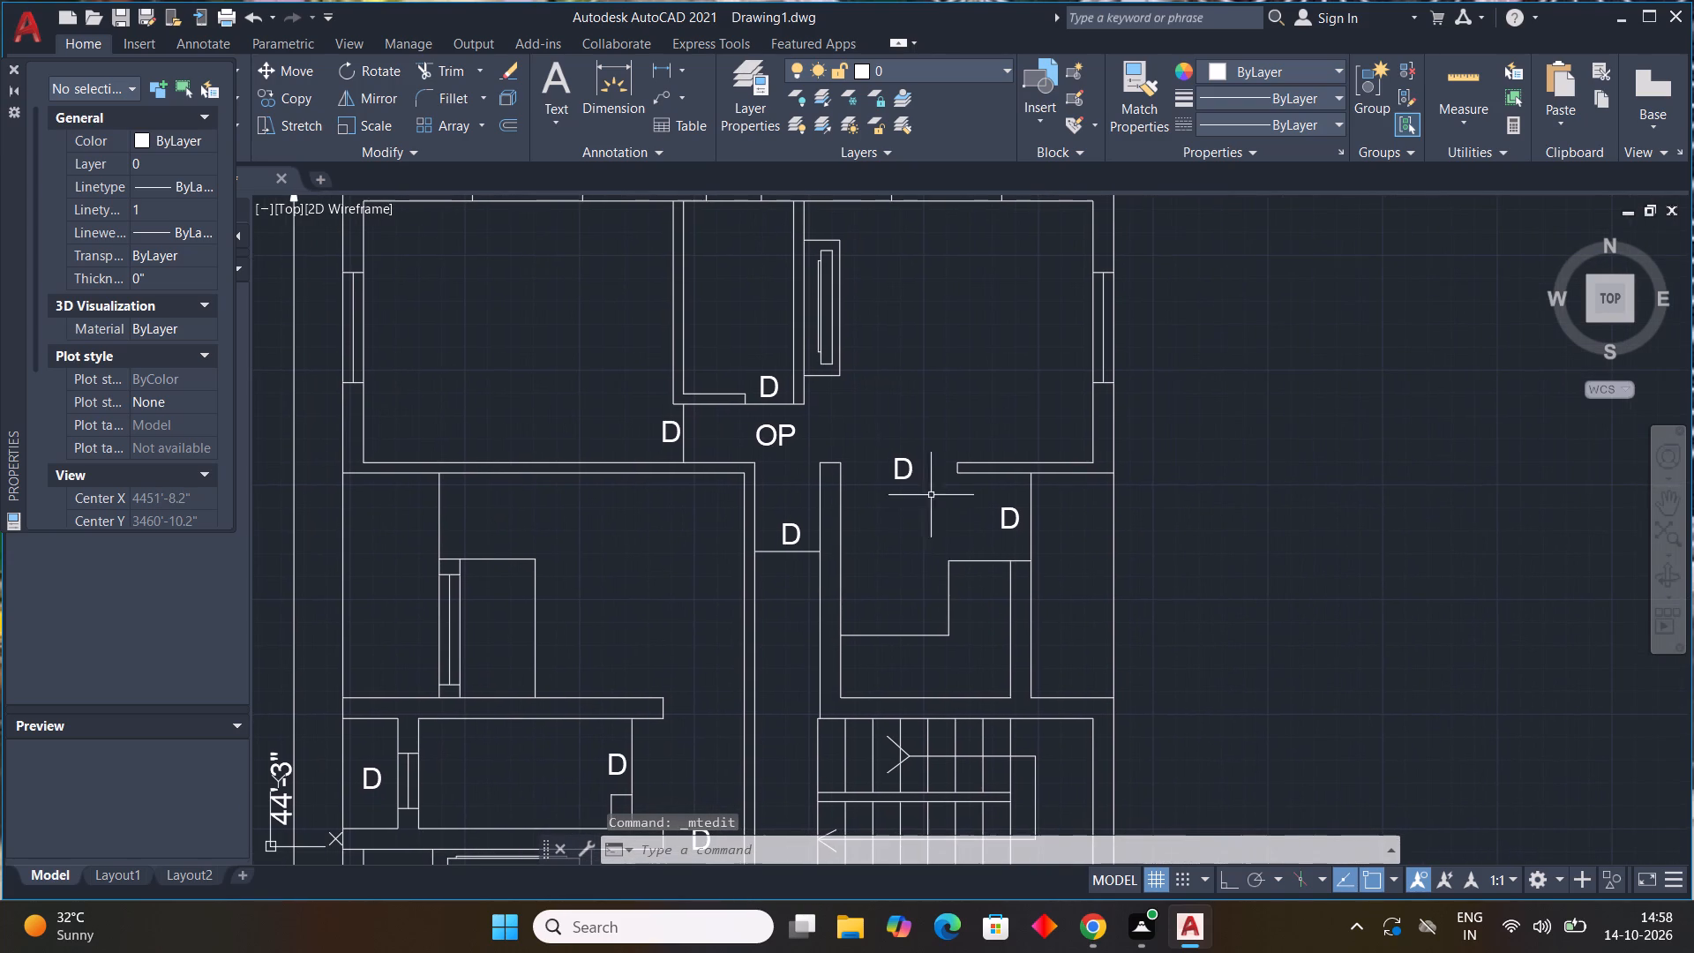
{"action": "double_click", "coordinate": [907, 461]}
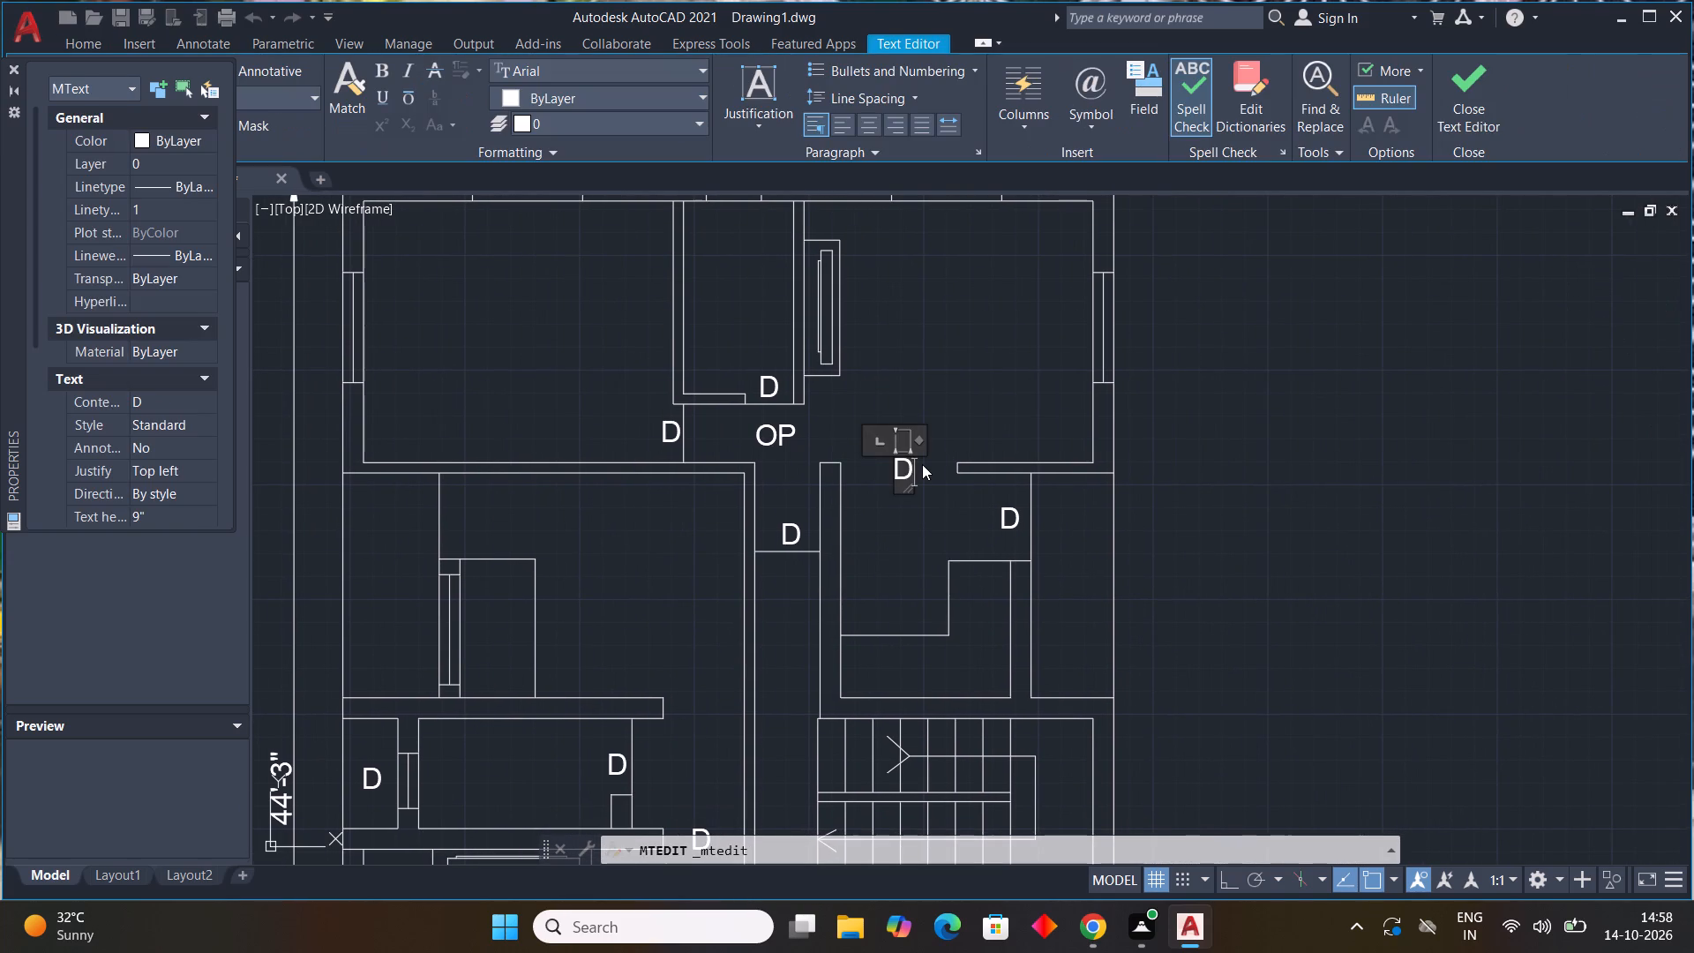
{"action": "key", "text": "BackSpace"}
{"action": "type", "text": "OP"}
{"action": "key", "text": "Escape"}
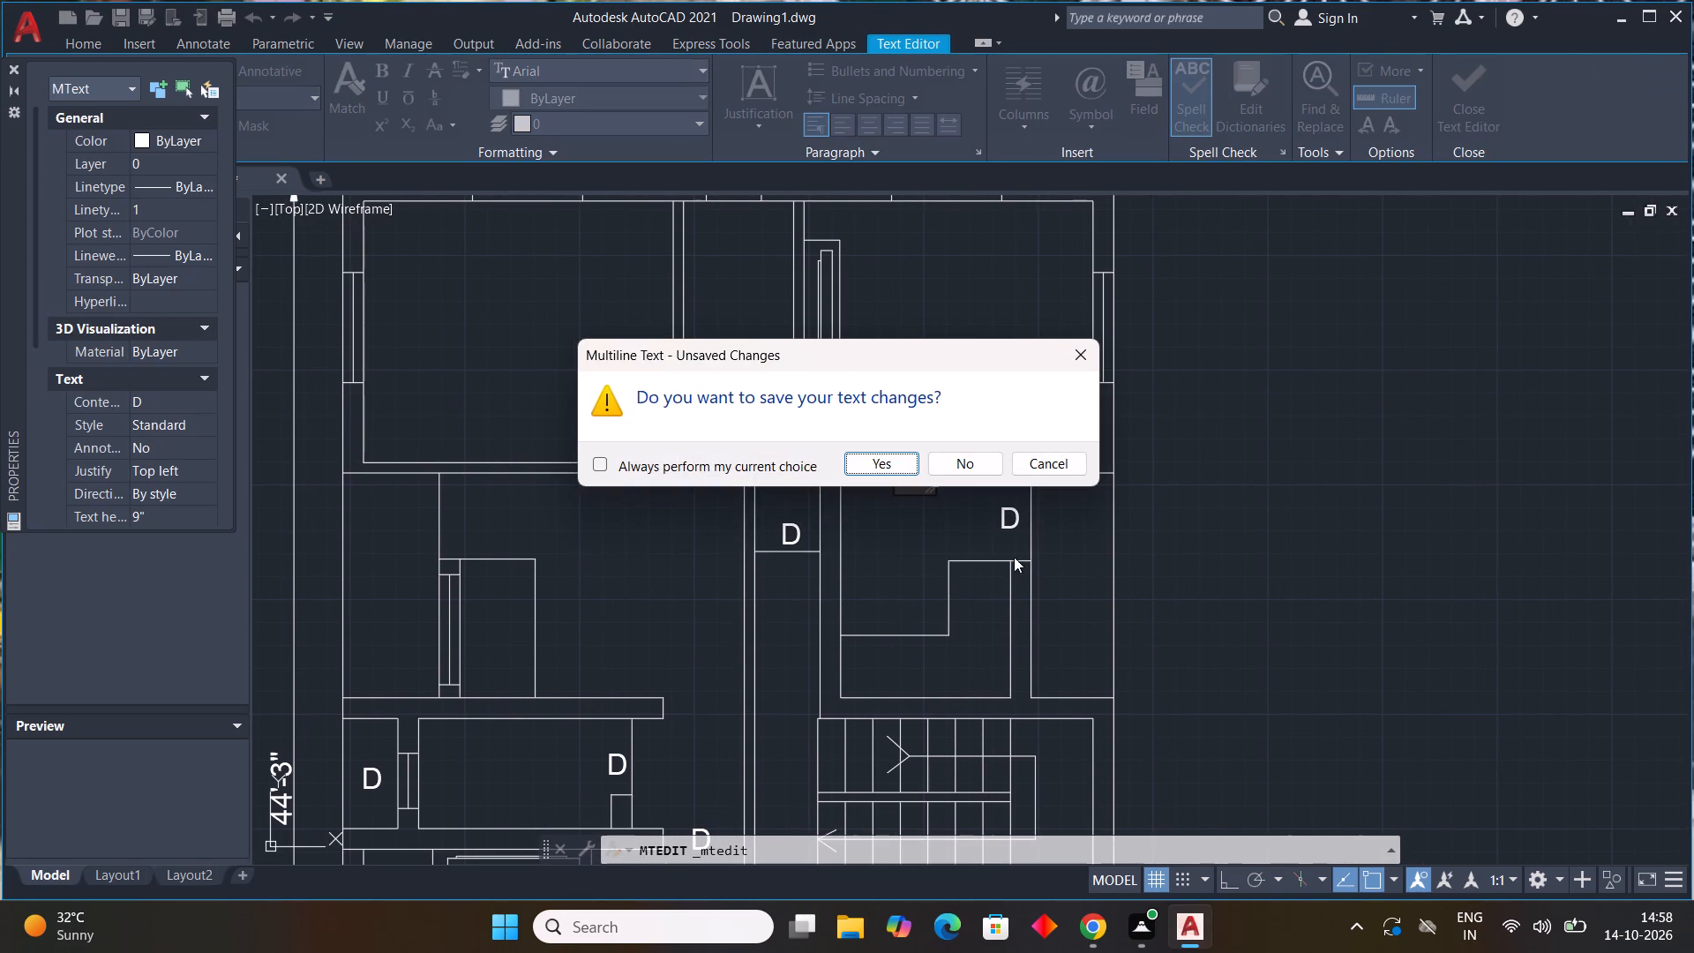
{"action": "left_click", "coordinate": [889, 470]}
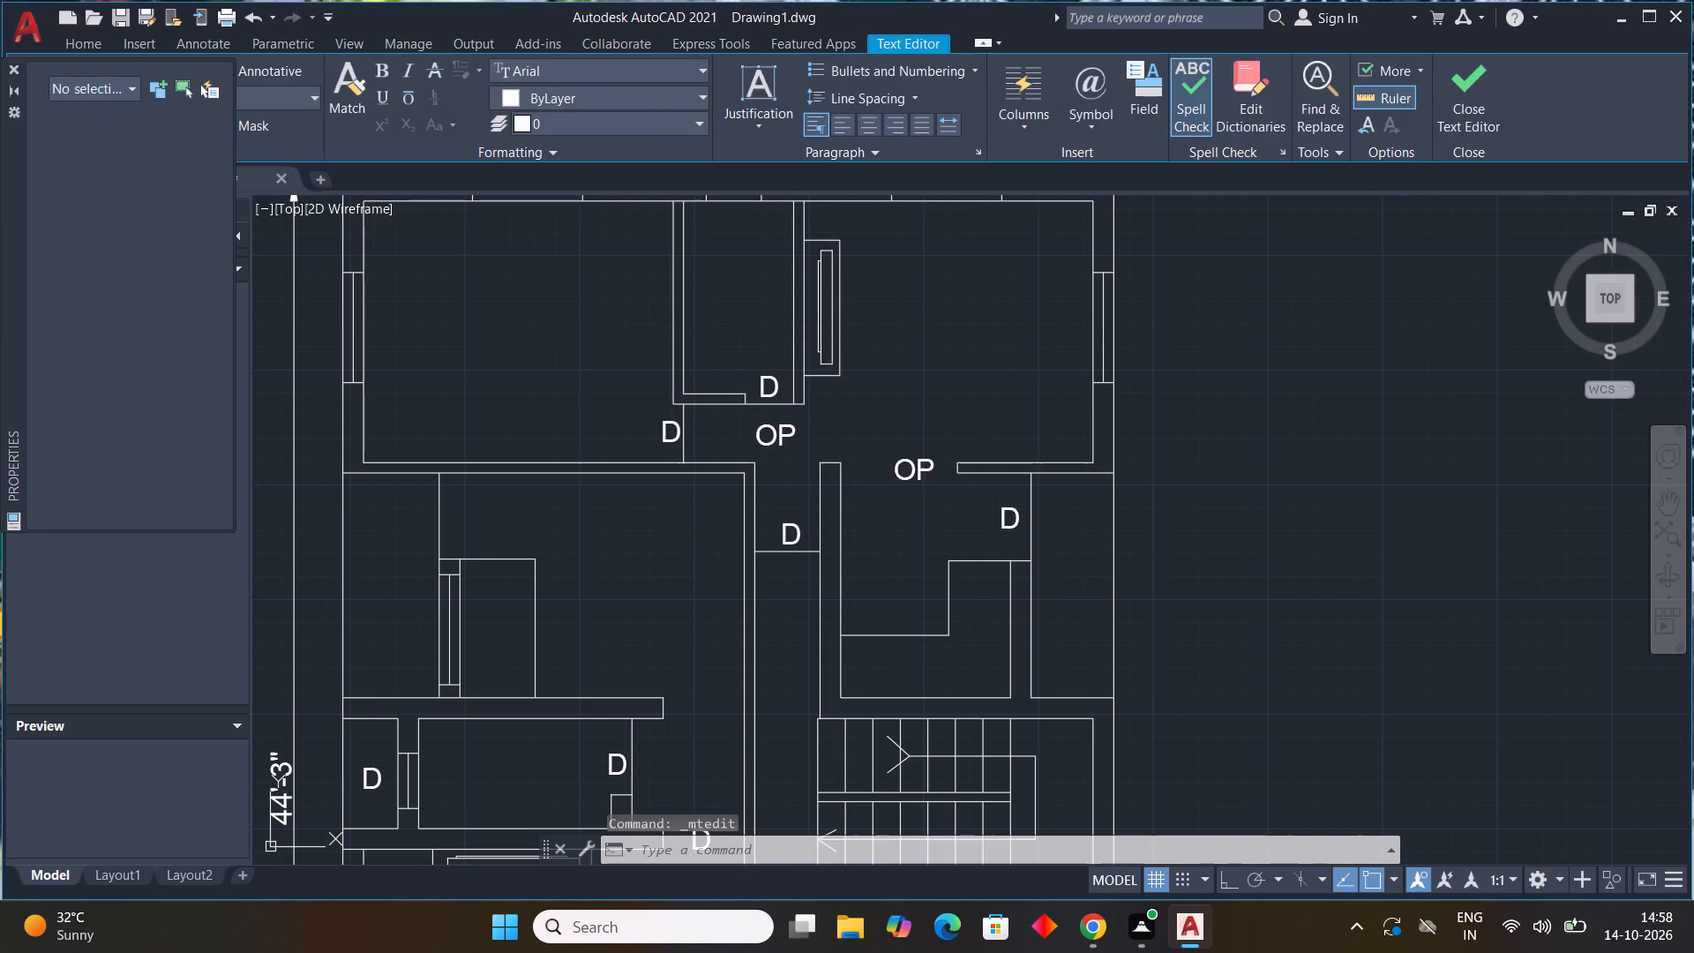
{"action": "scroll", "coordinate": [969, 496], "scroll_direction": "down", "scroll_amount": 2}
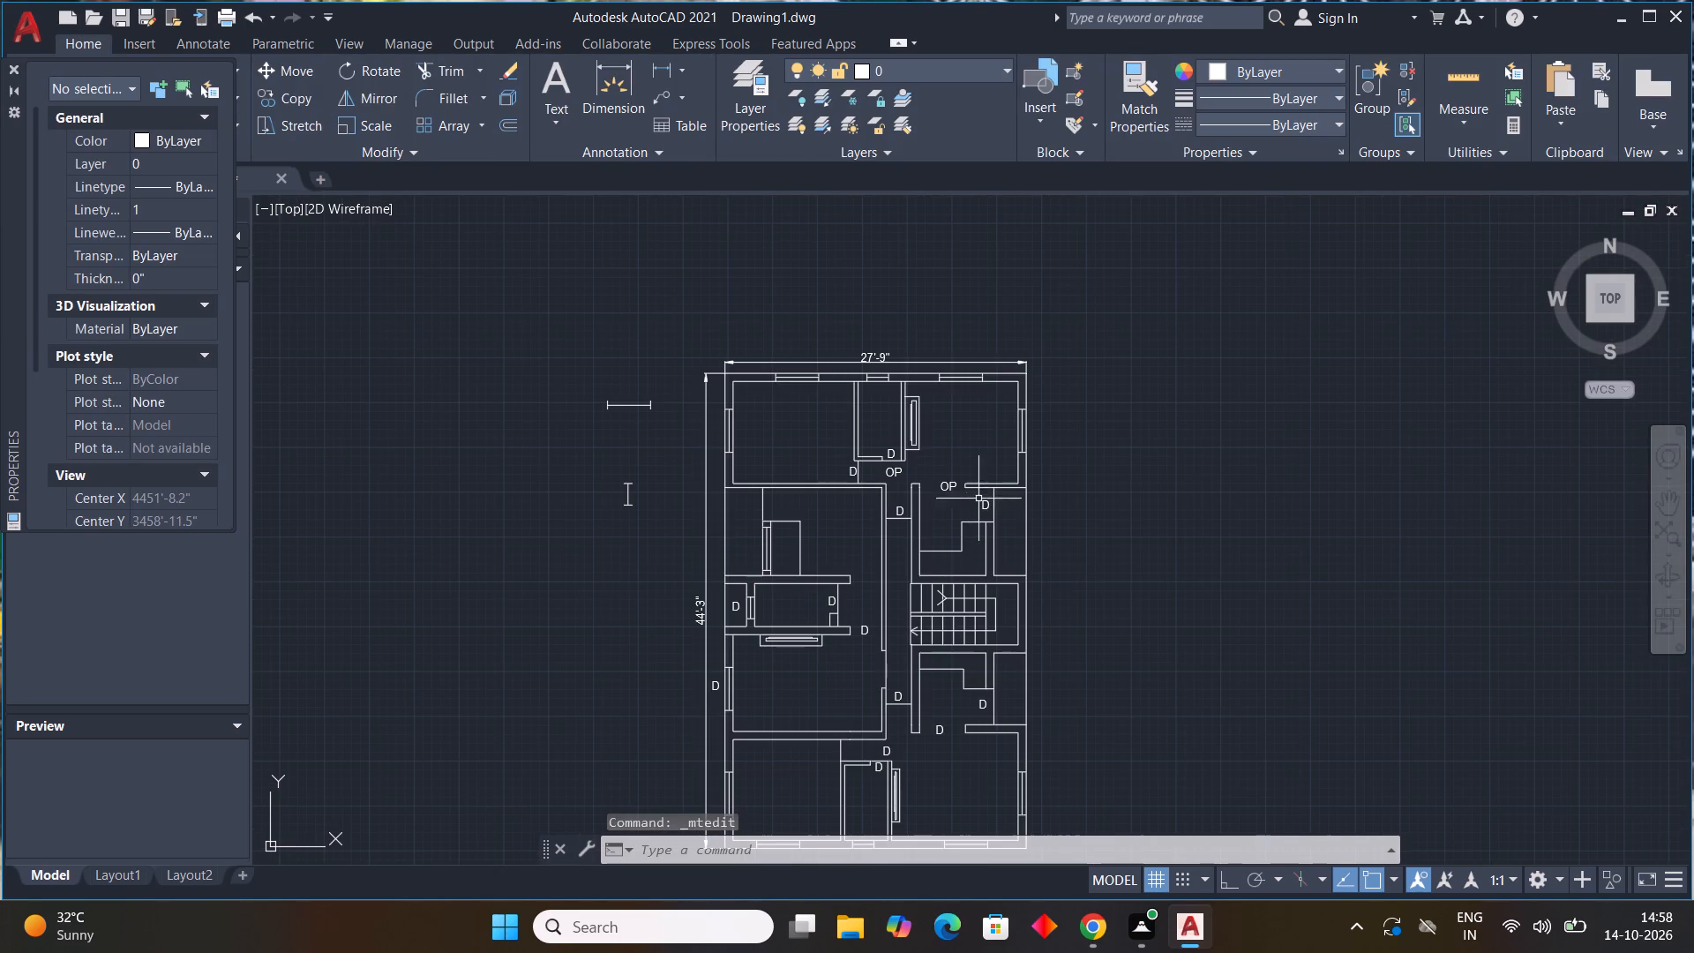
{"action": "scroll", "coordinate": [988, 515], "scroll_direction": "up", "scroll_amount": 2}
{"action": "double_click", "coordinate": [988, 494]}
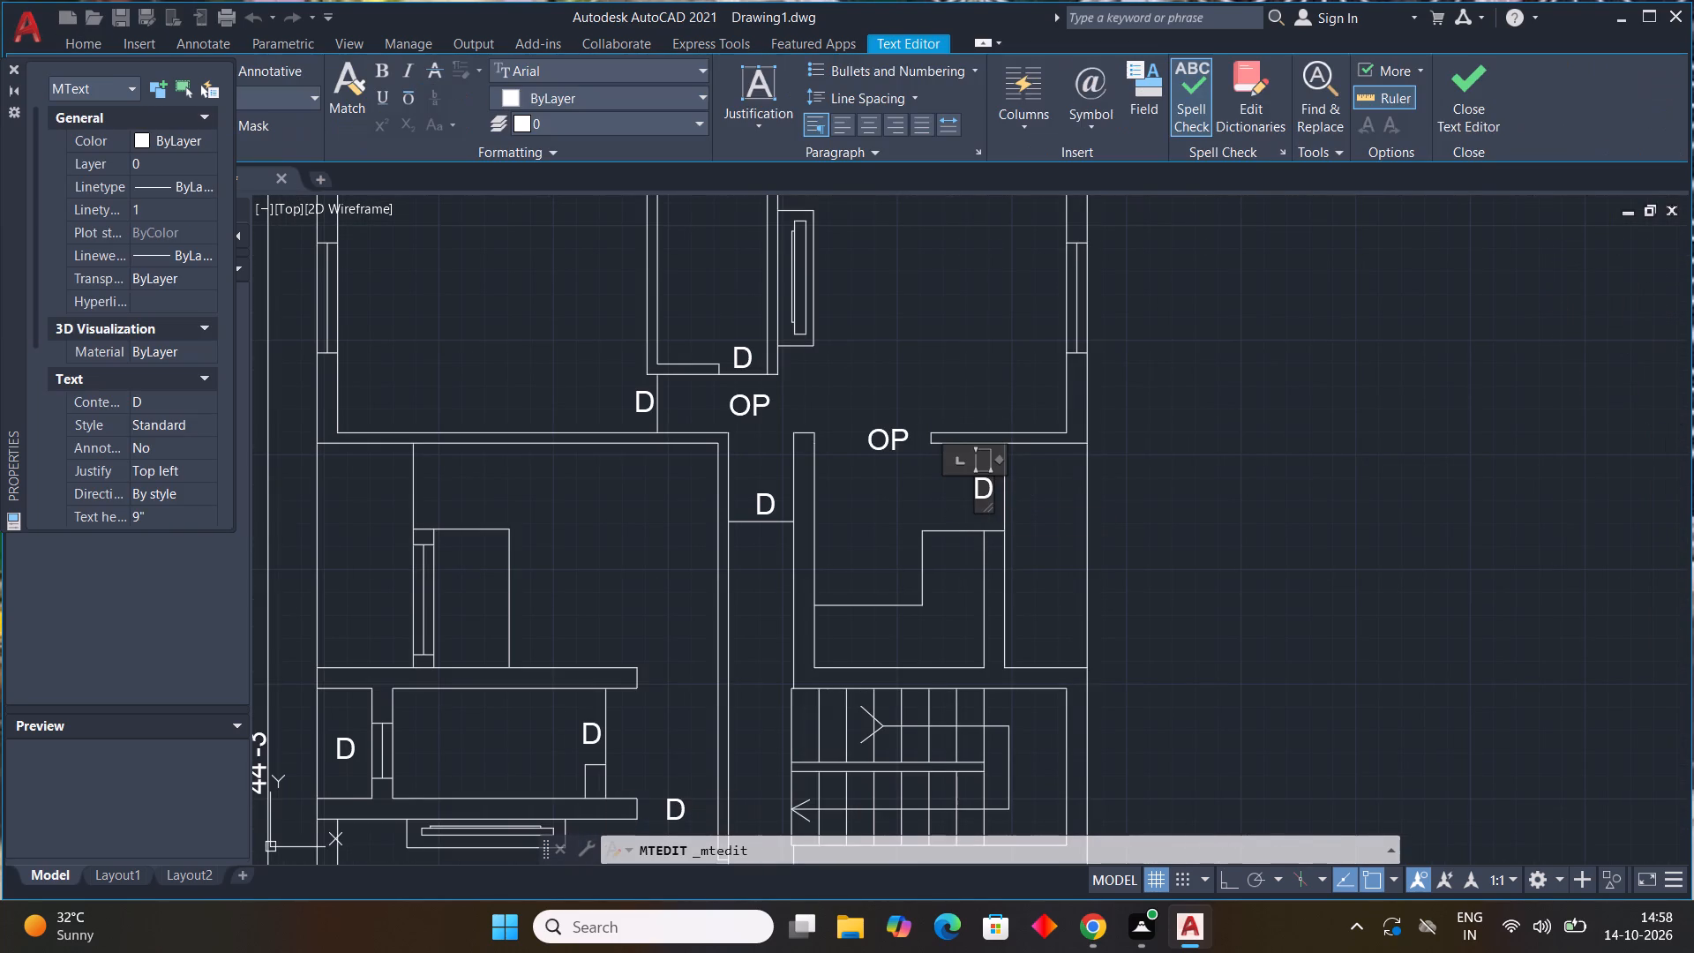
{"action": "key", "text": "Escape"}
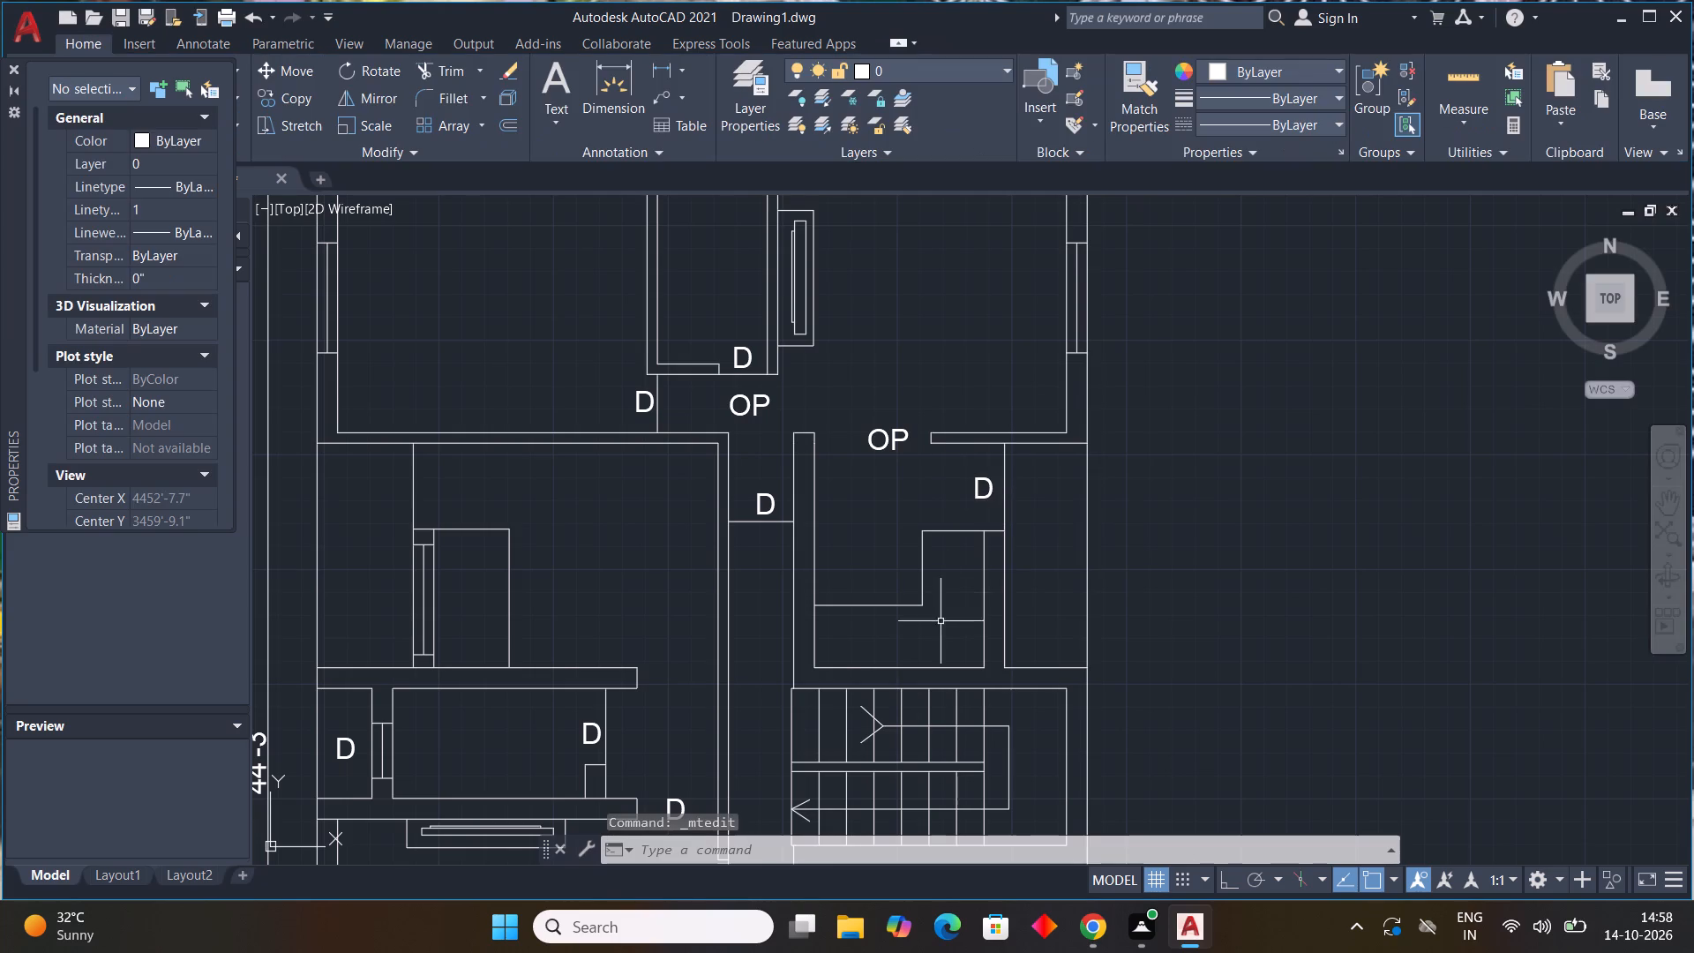
Change the "D" label in the narrow middle-left space beside the outer wall to "V".
{"action": "scroll", "coordinate": [937, 657], "scroll_direction": "down", "scroll_amount": 1}
{"action": "middle_click_drag", "start_coordinate": [858, 766], "coordinate": [950, 681]}
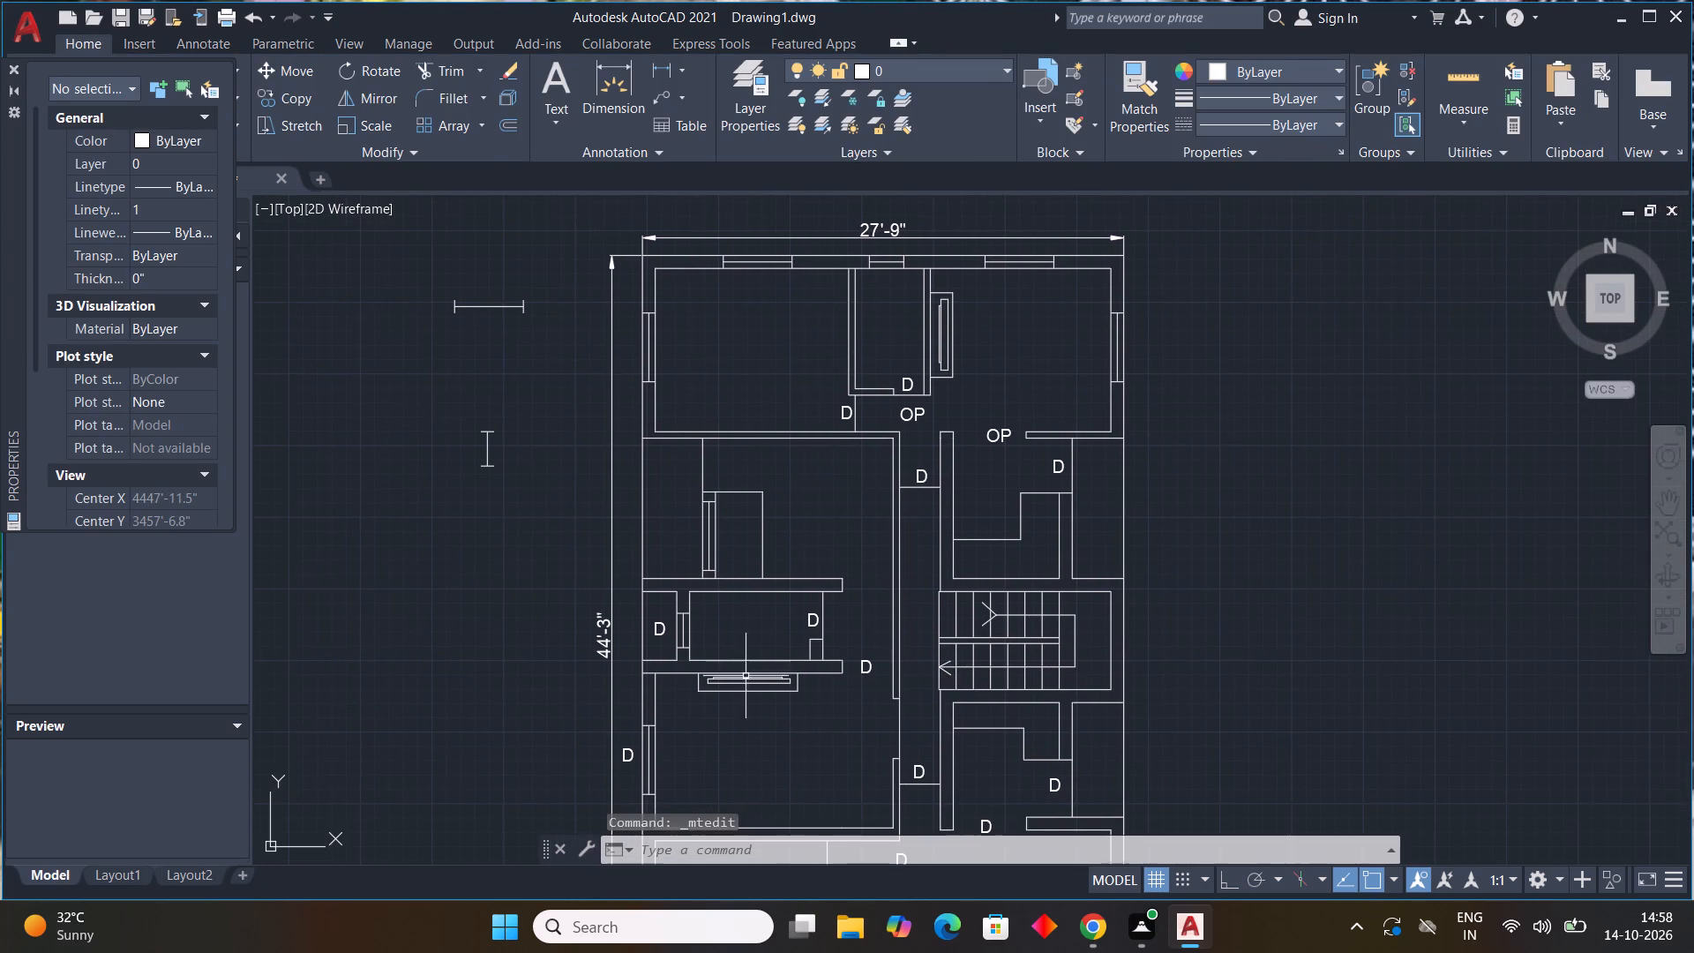
{"action": "scroll", "coordinate": [672, 636], "scroll_direction": "up", "scroll_amount": 3}
{"action": "double_click", "coordinate": [637, 628]}
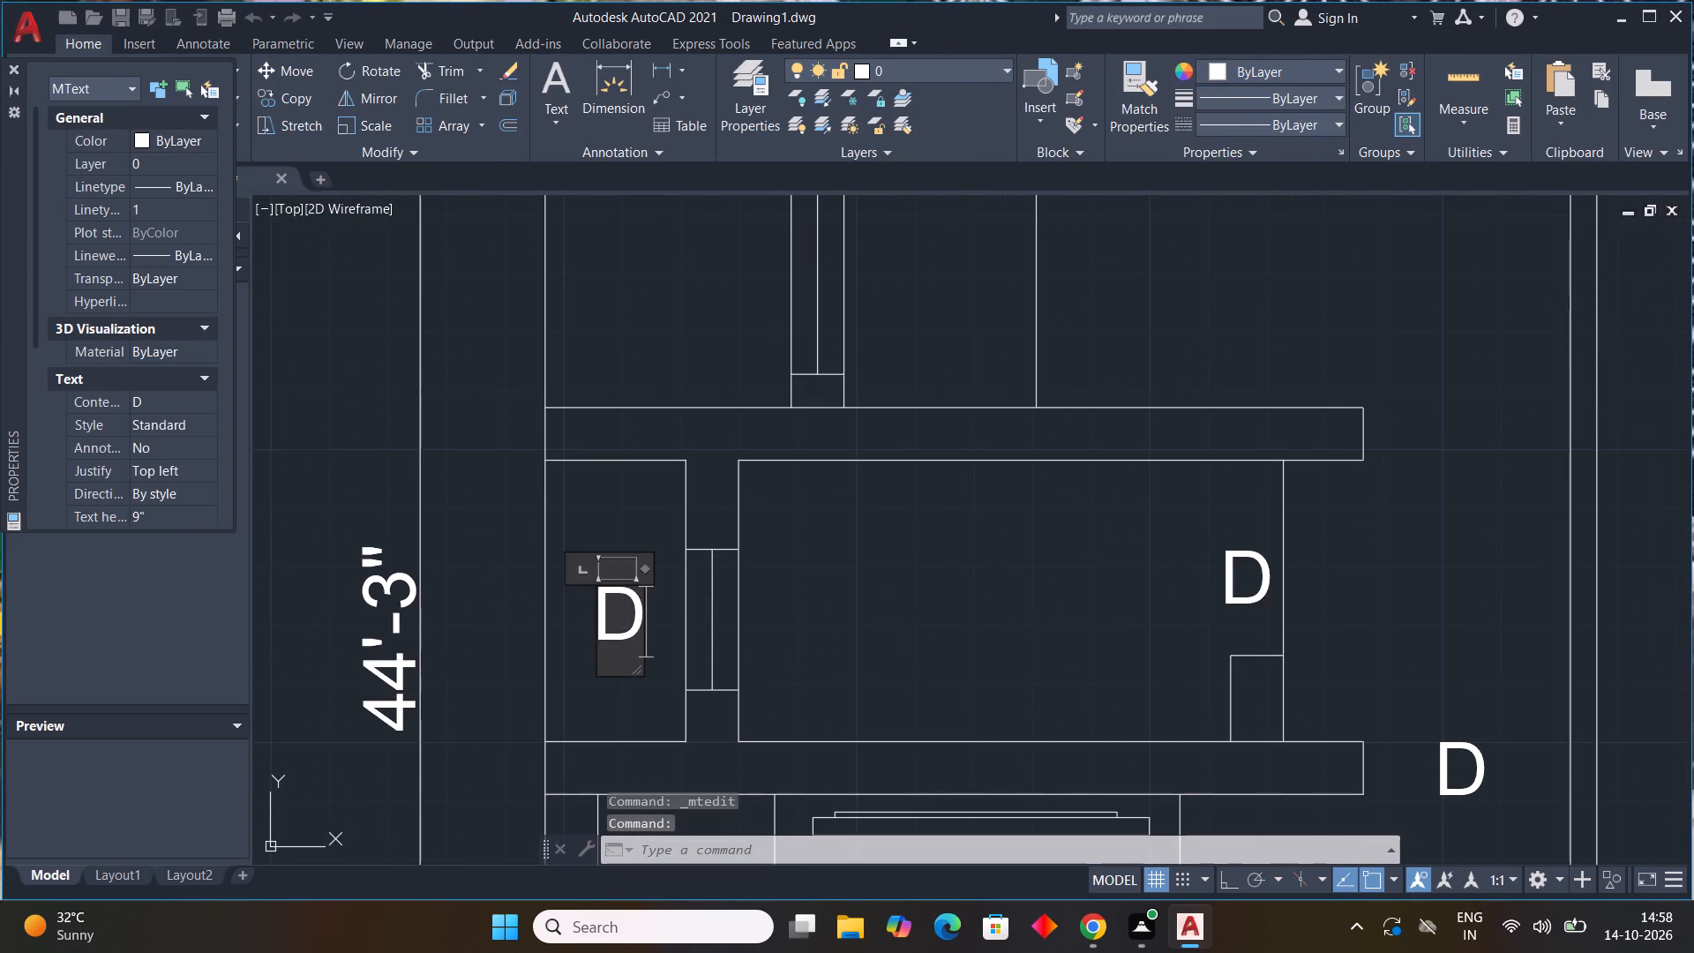
{"action": "key", "text": "BackSpace"}
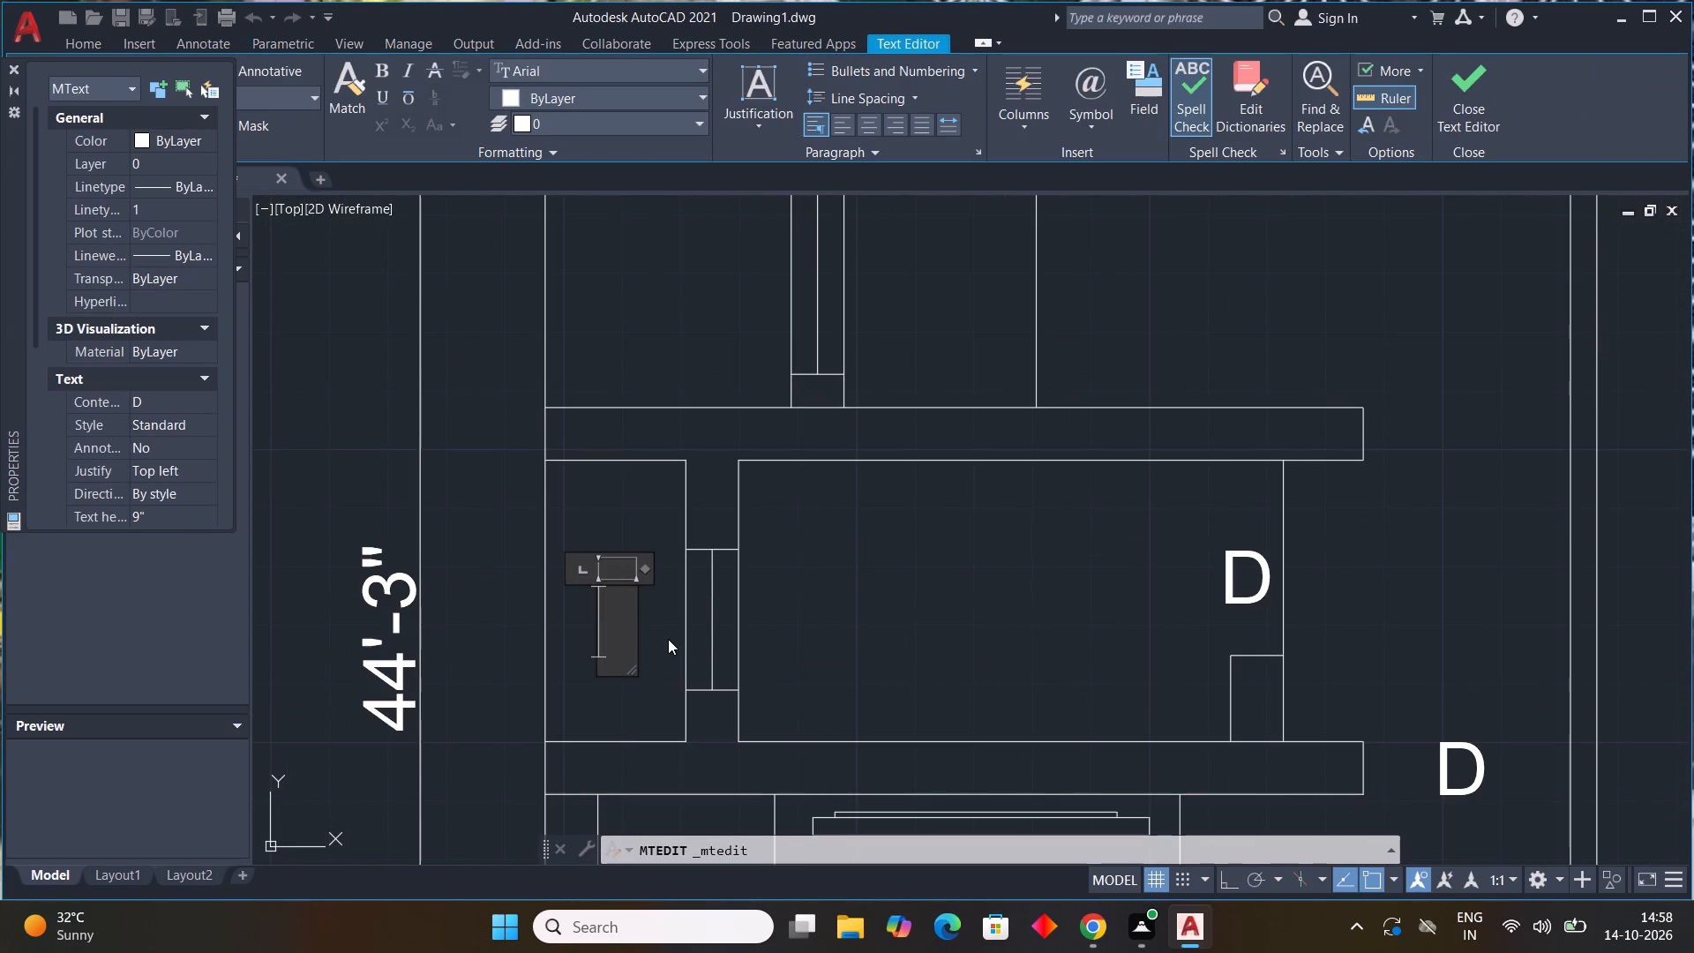
{"action": "key", "text": "v"}
{"action": "left_click", "coordinate": [886, 604]}
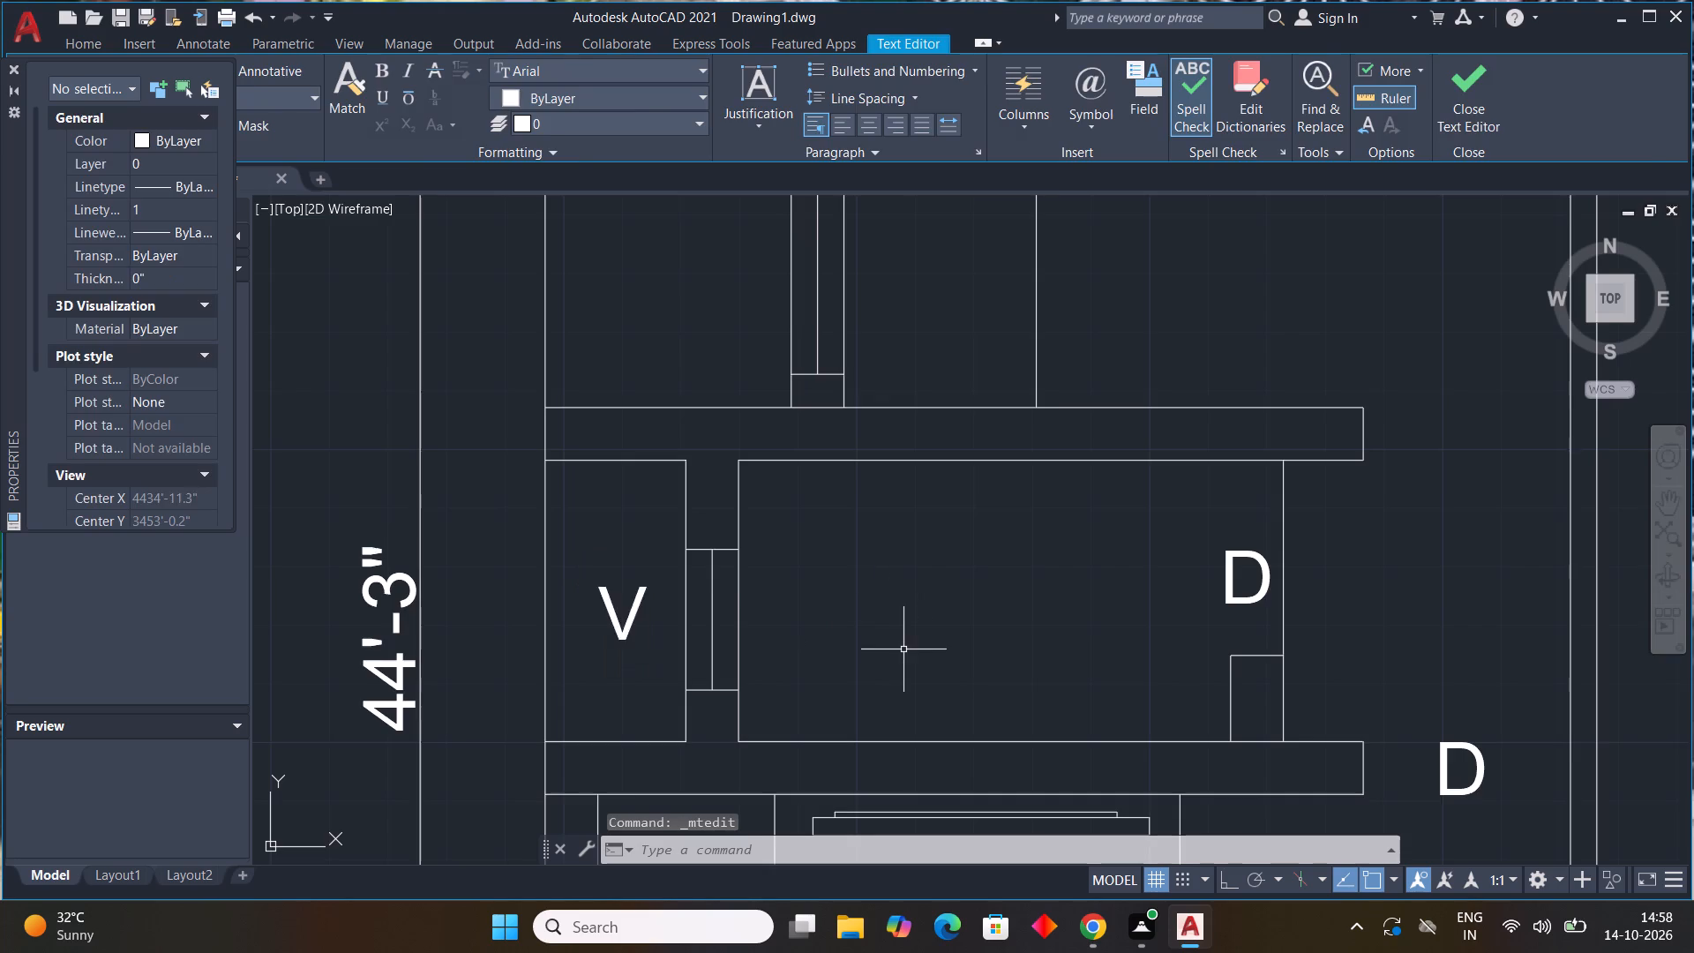
Change the "D" label between the middle-left wall's free end and the passage wall to "OP".
{"action": "scroll", "coordinate": [904, 651], "scroll_direction": "down", "scroll_amount": 1}
{"action": "middle_click_drag", "start_coordinate": [920, 719], "coordinate": [874, 577]}
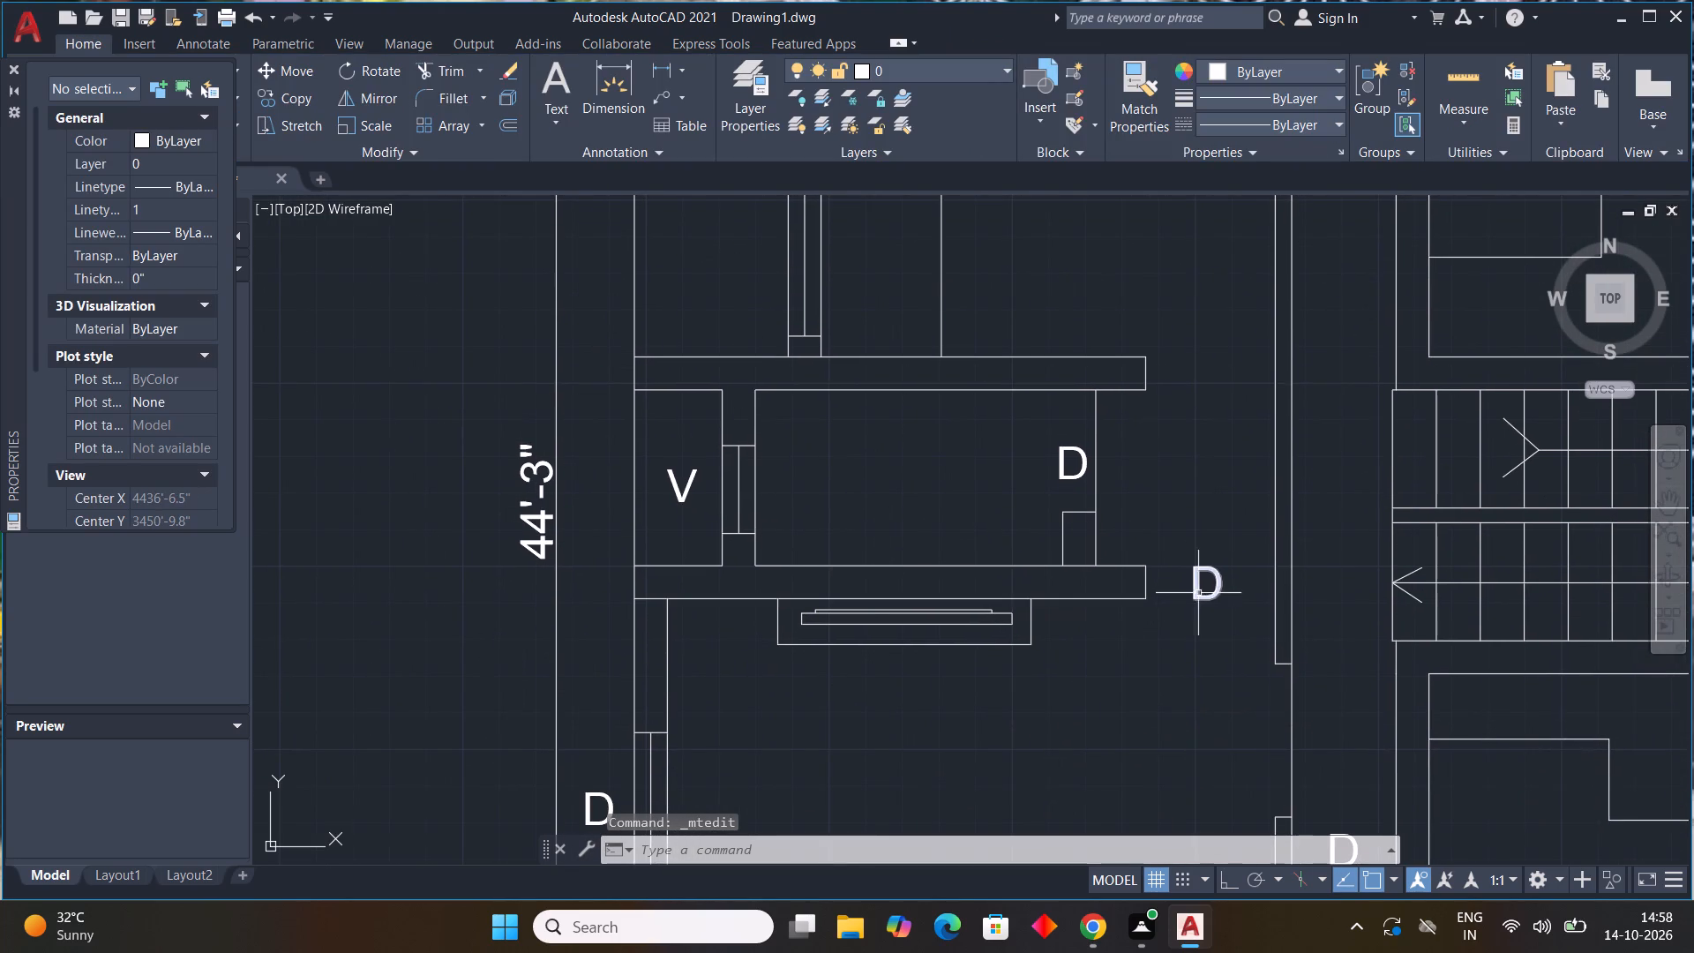
{"action": "double_click", "coordinate": [1196, 597]}
{"action": "left_click", "coordinate": [1219, 596]}
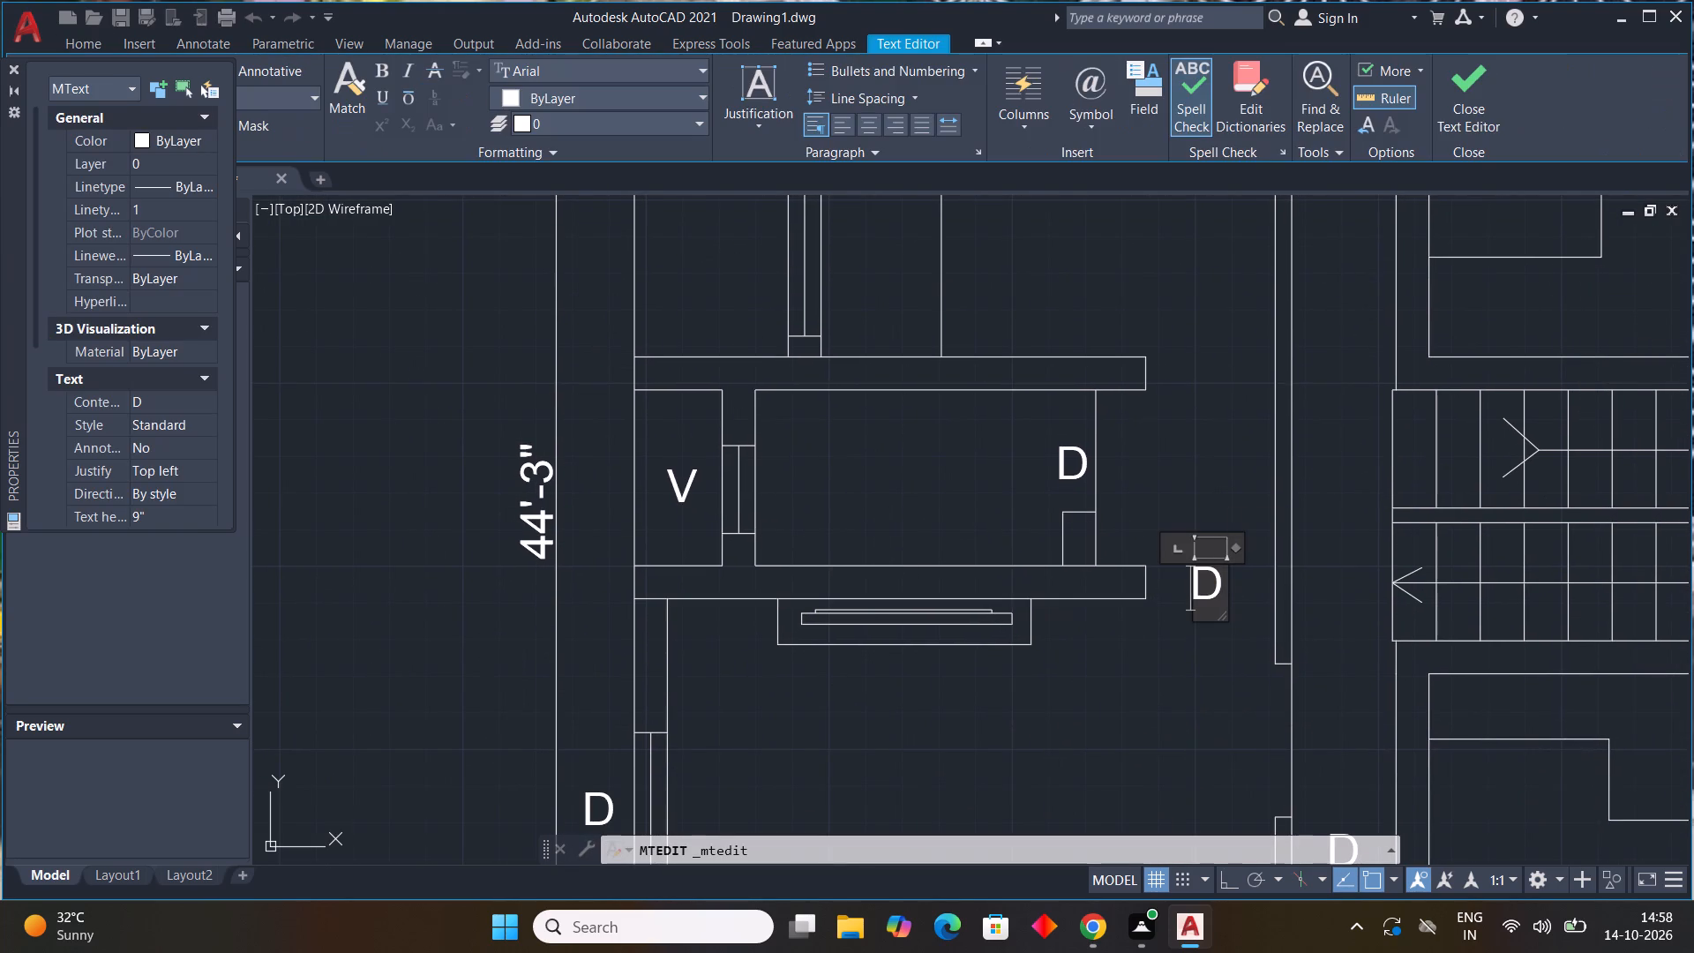
{"action": "left_click", "coordinate": [1219, 582]}
{"action": "key", "text": "BackSpace"}
{"action": "key", "text": "BackSpace"}
{"action": "type", "text": "OP"}
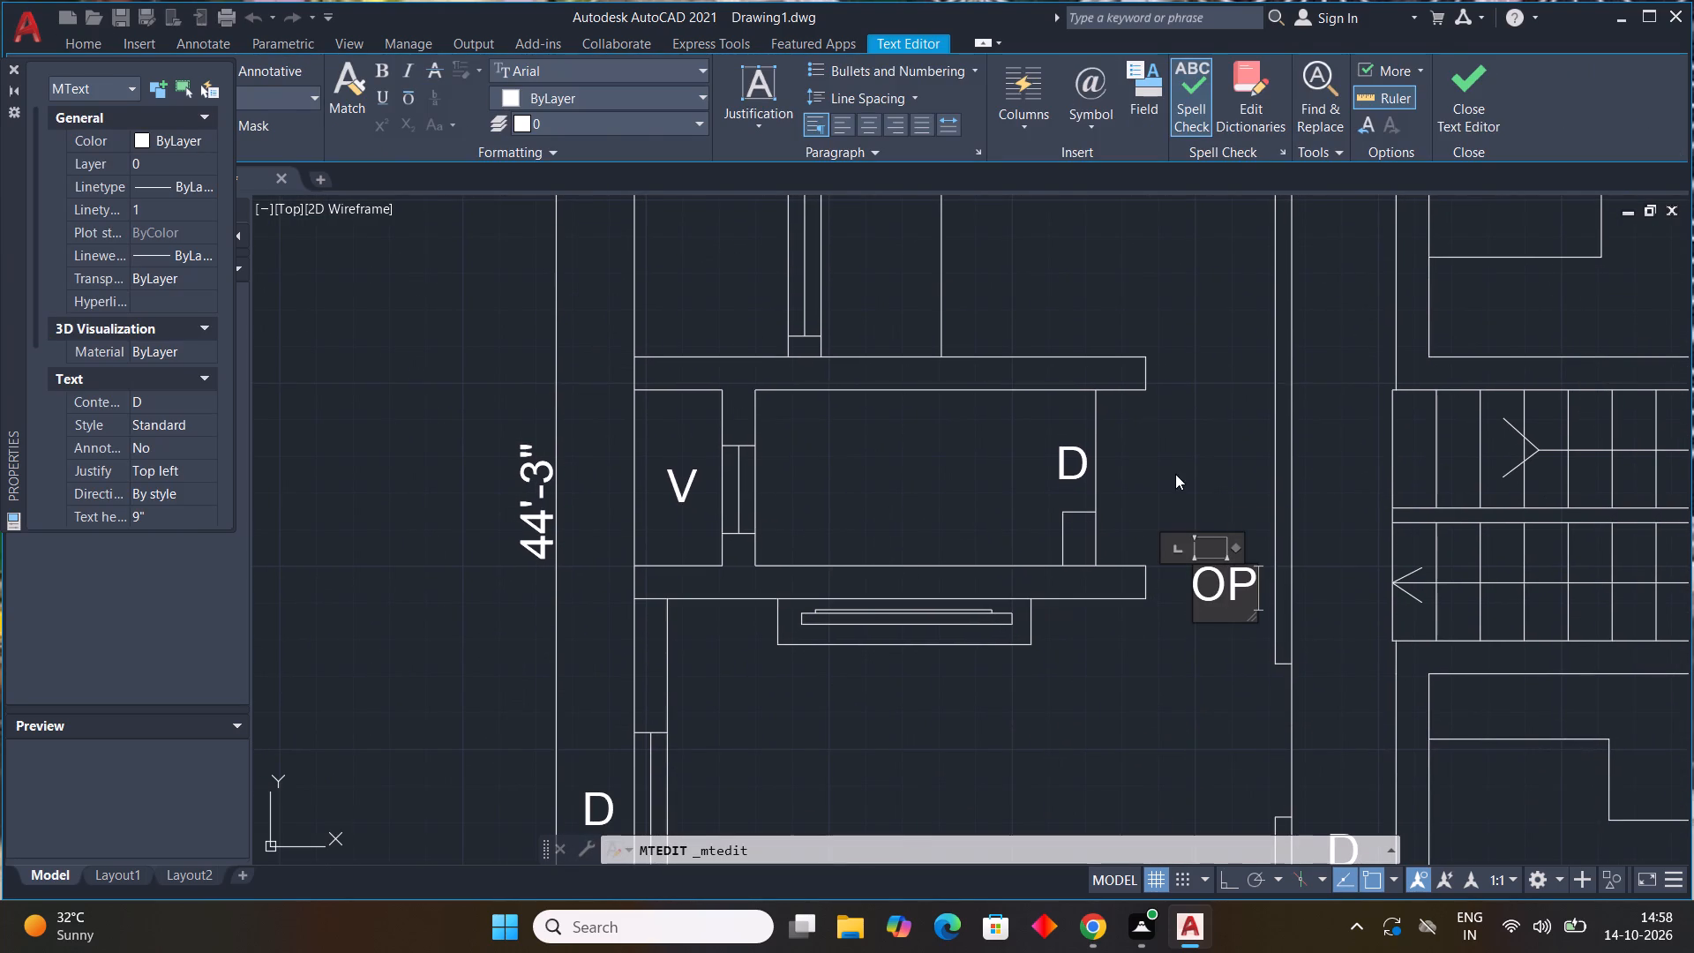
{"action": "left_click", "coordinate": [1175, 474]}
Change the "D" label outside the left outer wall, beside the lower middle room's window, to "W".
{"action": "scroll", "coordinate": [1151, 582], "scroll_direction": "down", "scroll_amount": 3}
{"action": "middle_click_drag", "start_coordinate": [1060, 672], "coordinate": [1033, 639]}
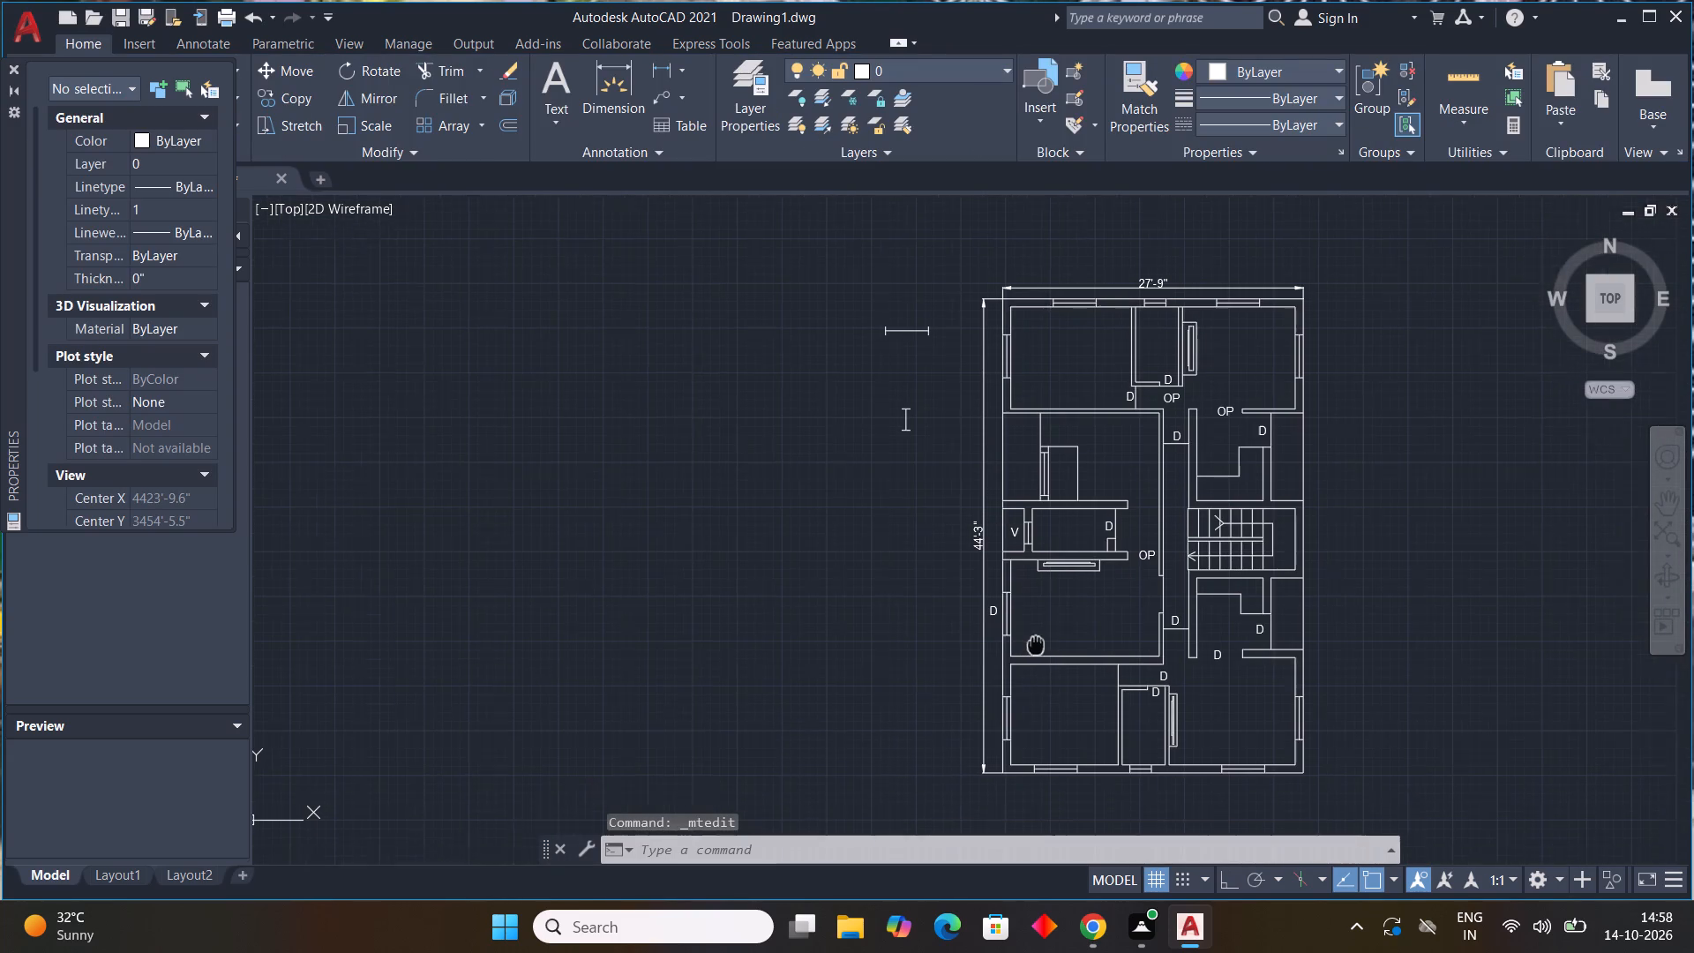
{"action": "middle_click_drag", "start_coordinate": [1033, 639], "coordinate": [957, 560]}
{"action": "scroll", "coordinate": [905, 531], "scroll_direction": "up", "scroll_amount": 2}
{"action": "double_click", "coordinate": [915, 529]}
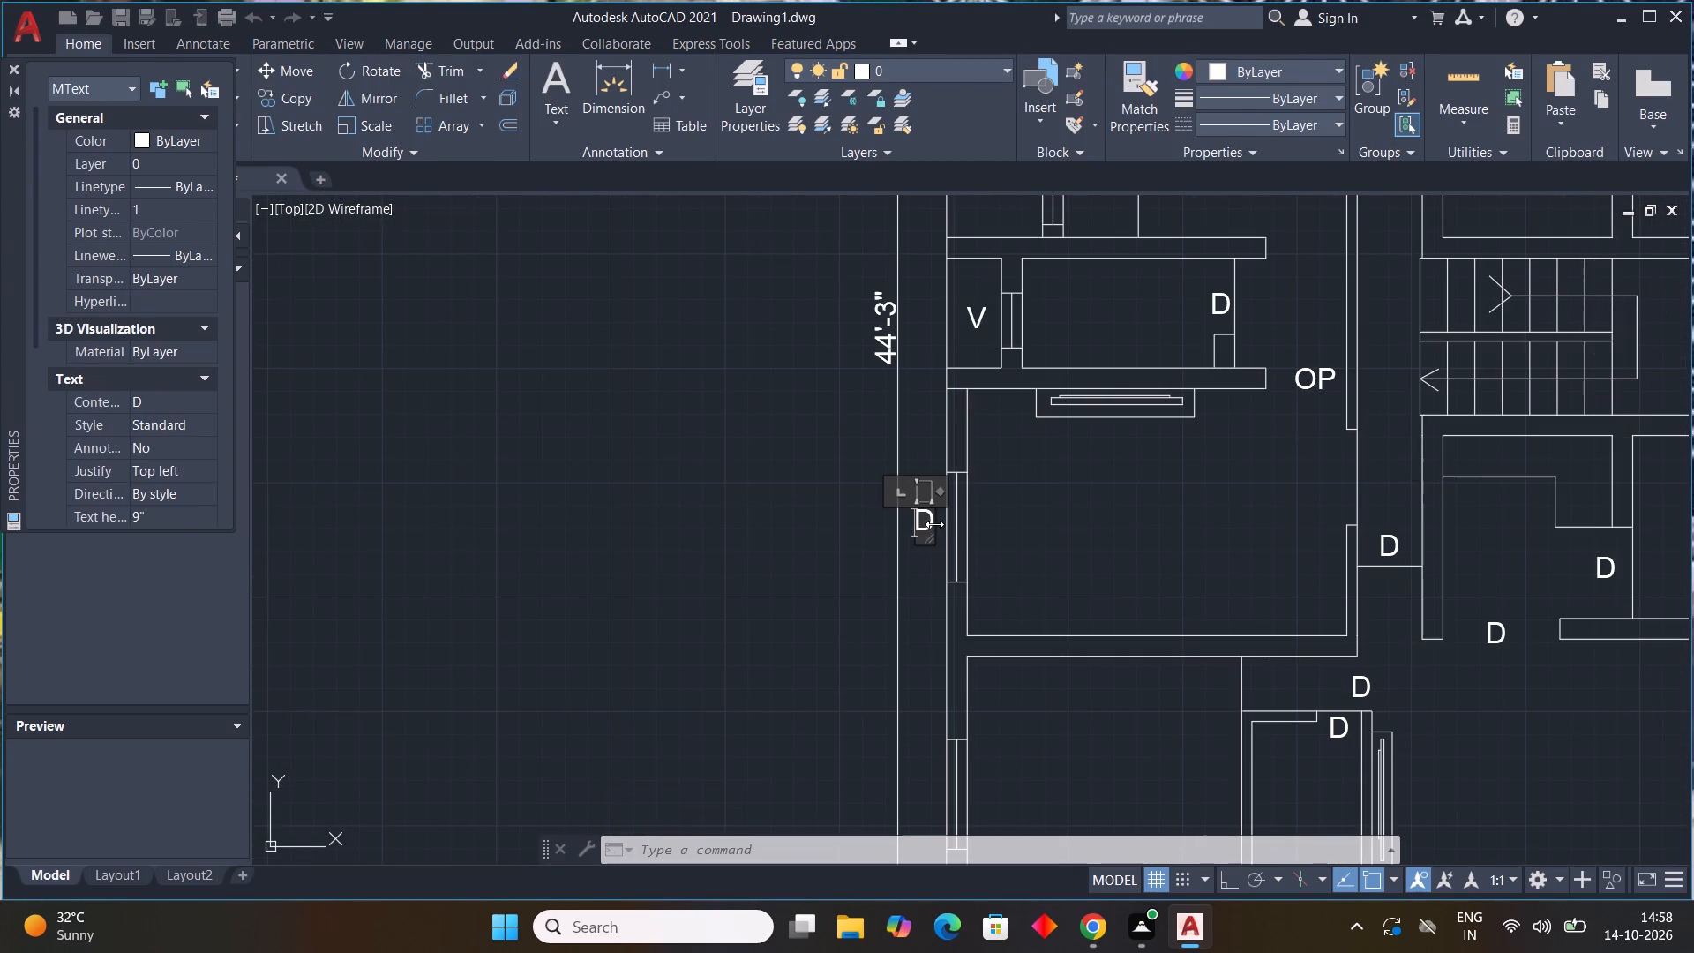
{"action": "left_click", "coordinate": [926, 525]}
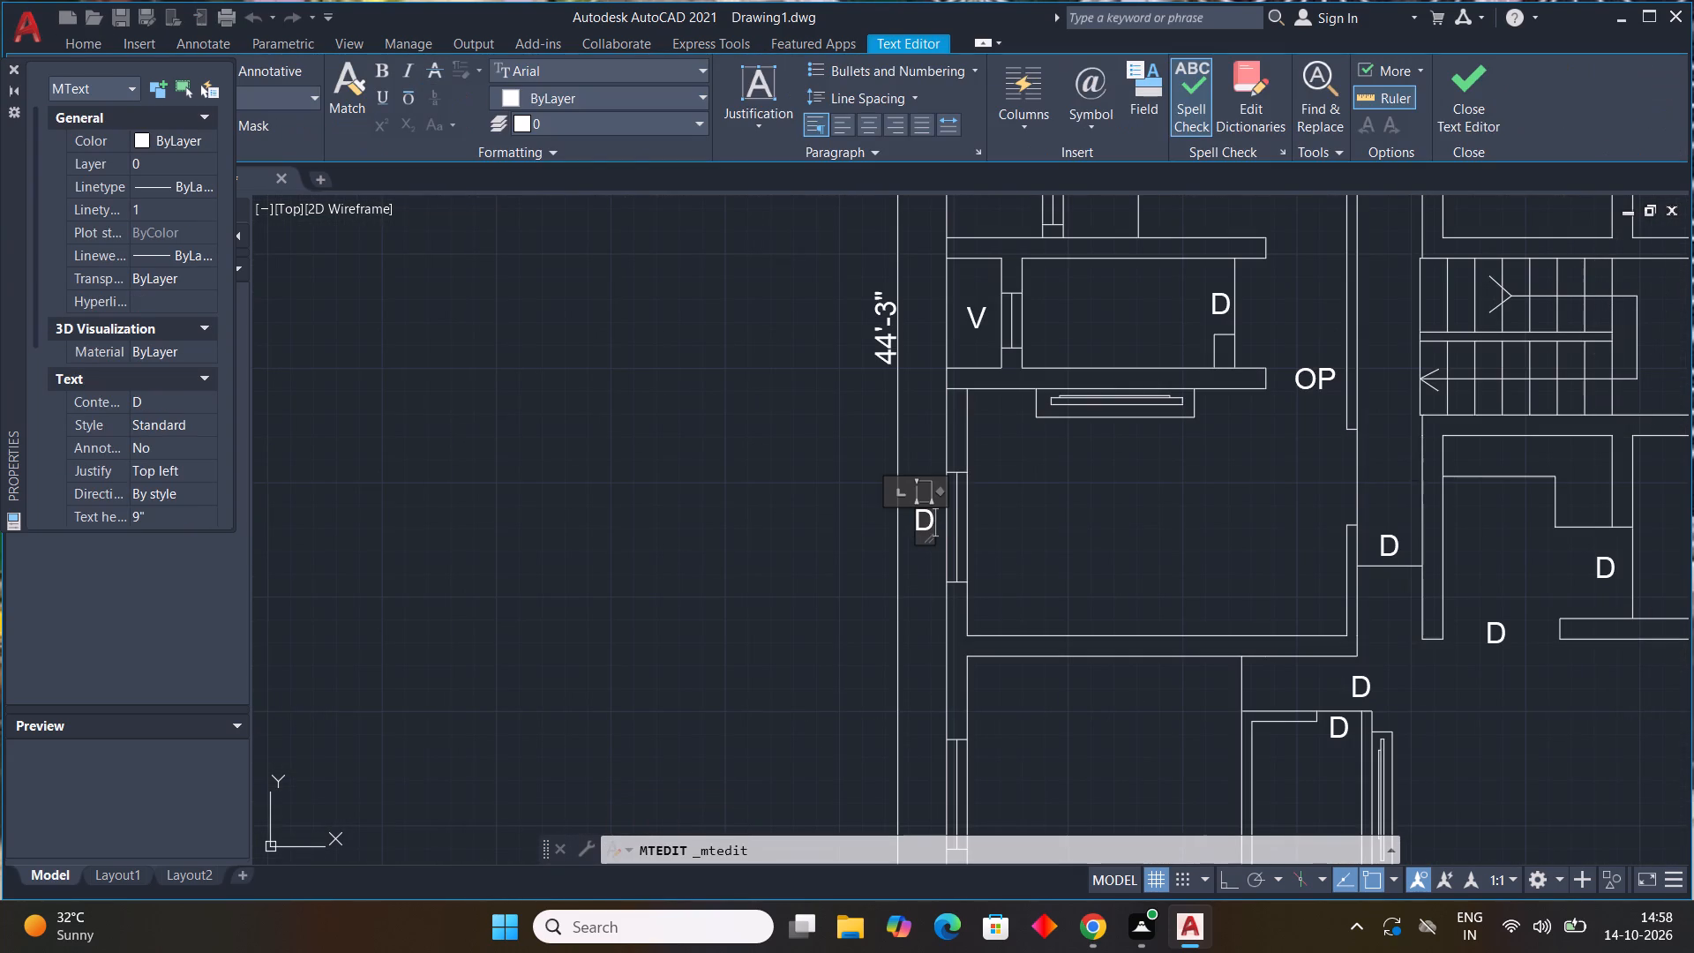
{"action": "key", "text": "BackSpace"}
{"action": "key", "text": "w"}
{"action": "left_click", "coordinate": [757, 504]}
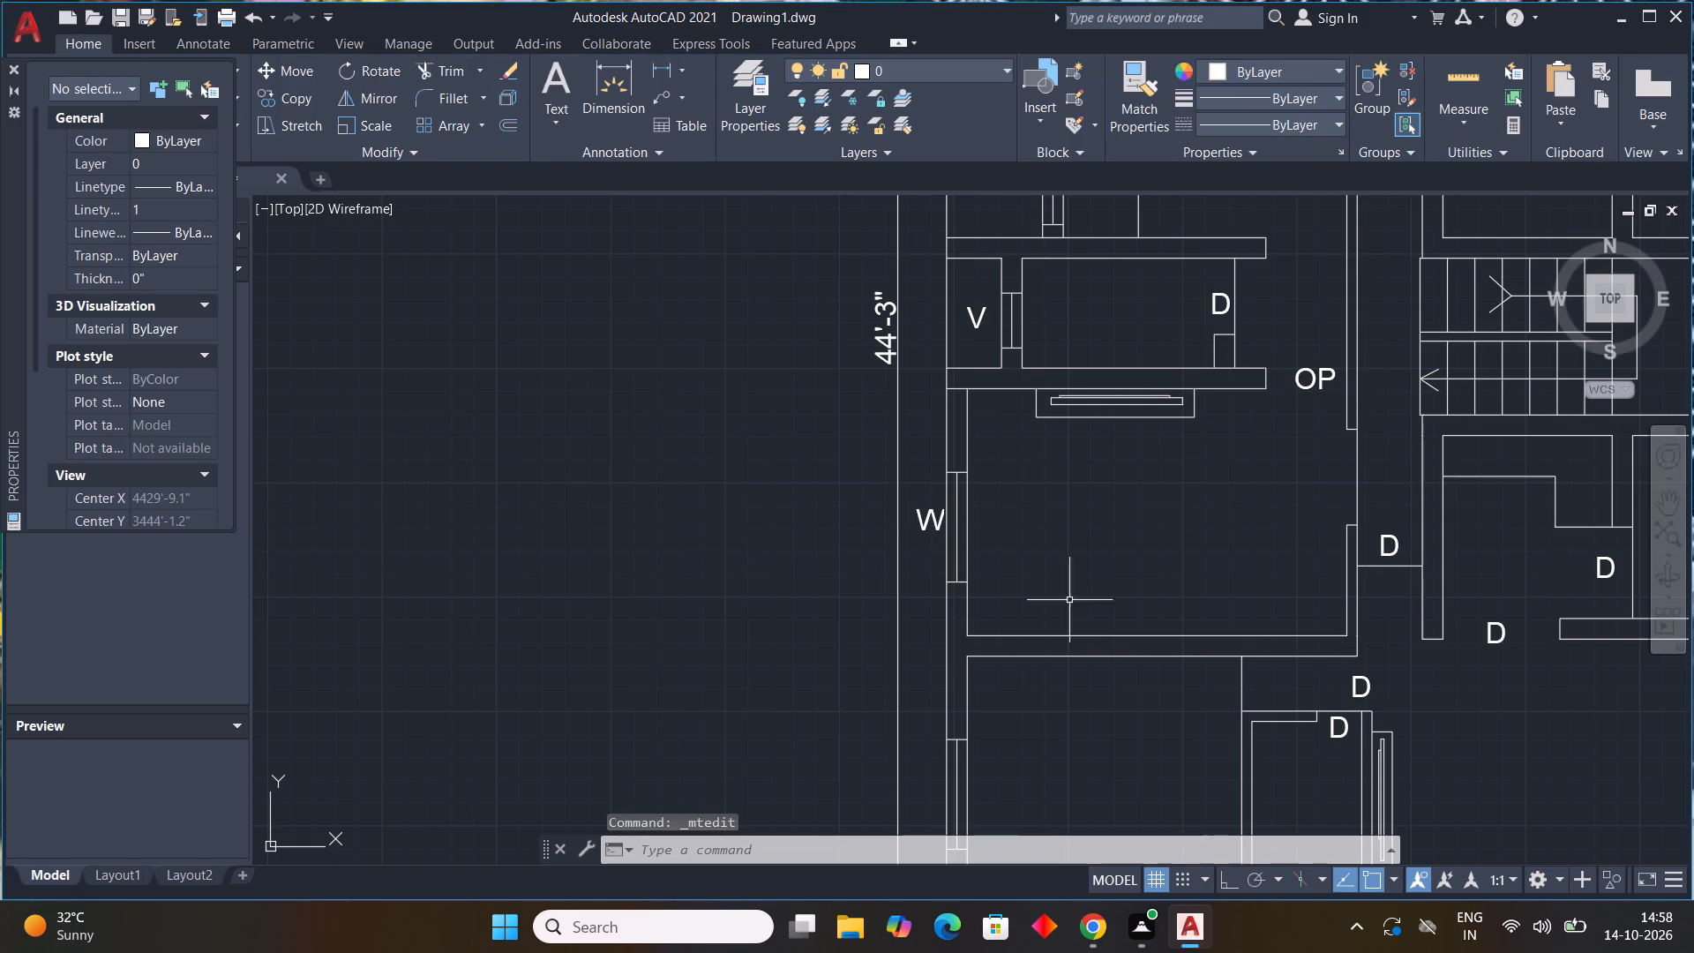
Change the "D" label in the opening just above the bottom middle room to "OP".
{"action": "scroll", "coordinate": [1202, 630], "scroll_direction": "down", "scroll_amount": 3}
{"action": "scroll", "coordinate": [1291, 672], "scroll_direction": "up", "scroll_amount": 3}
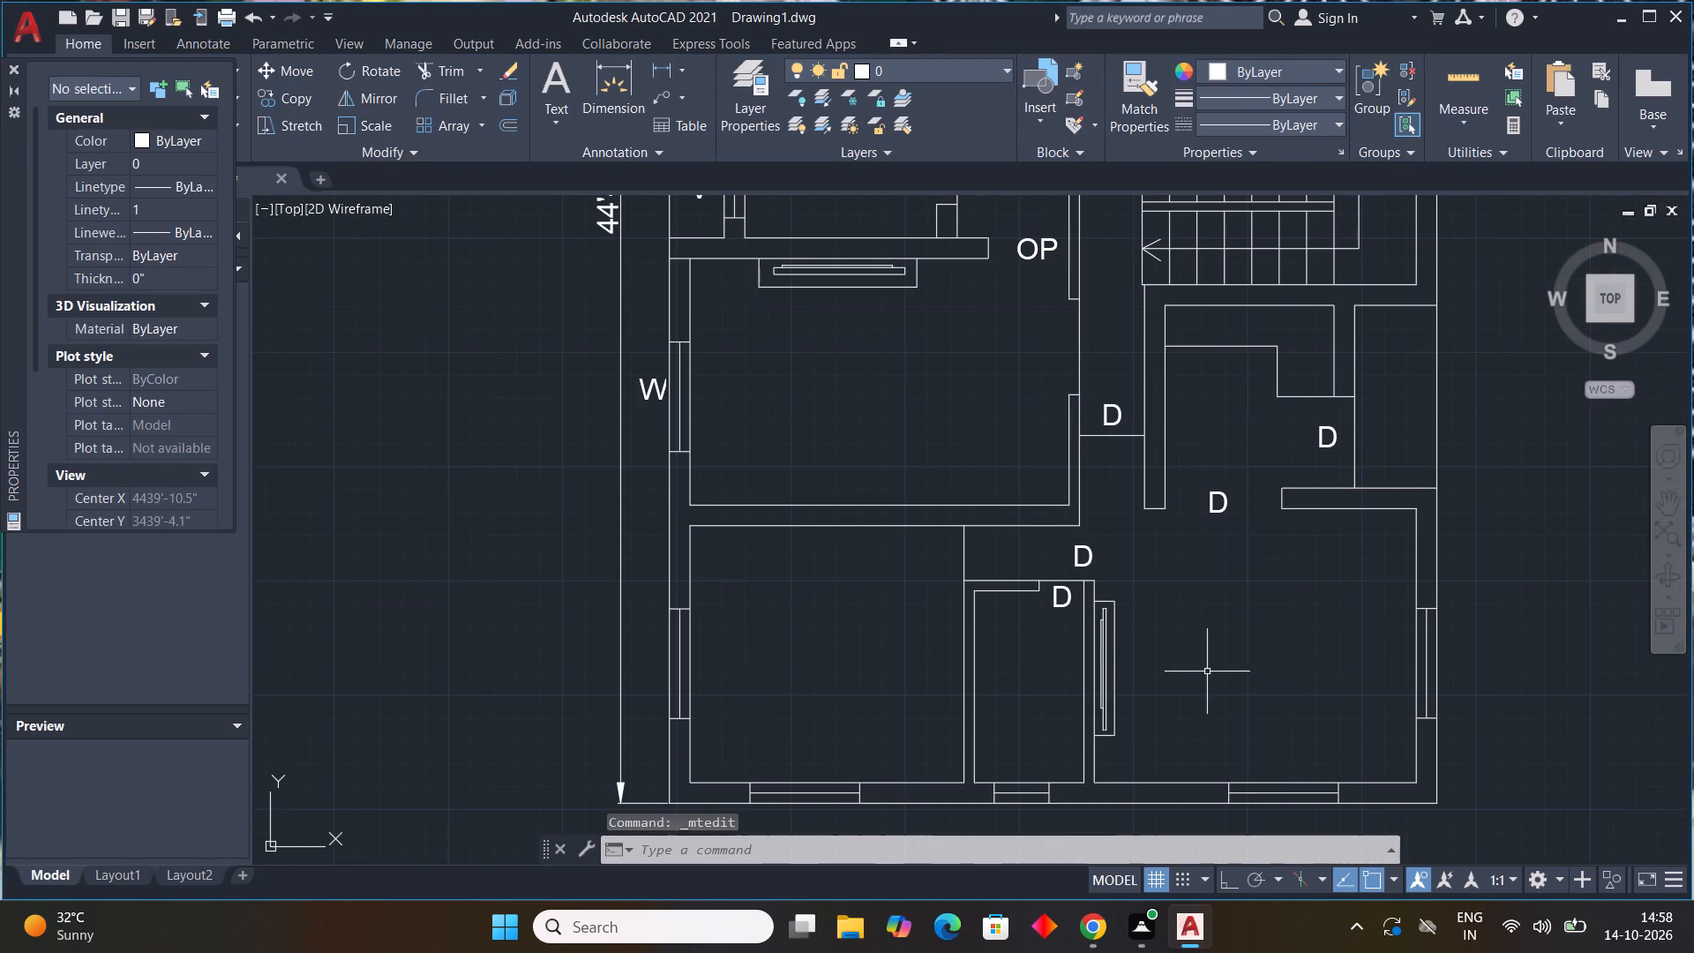
{"action": "double_click", "coordinate": [1083, 565]}
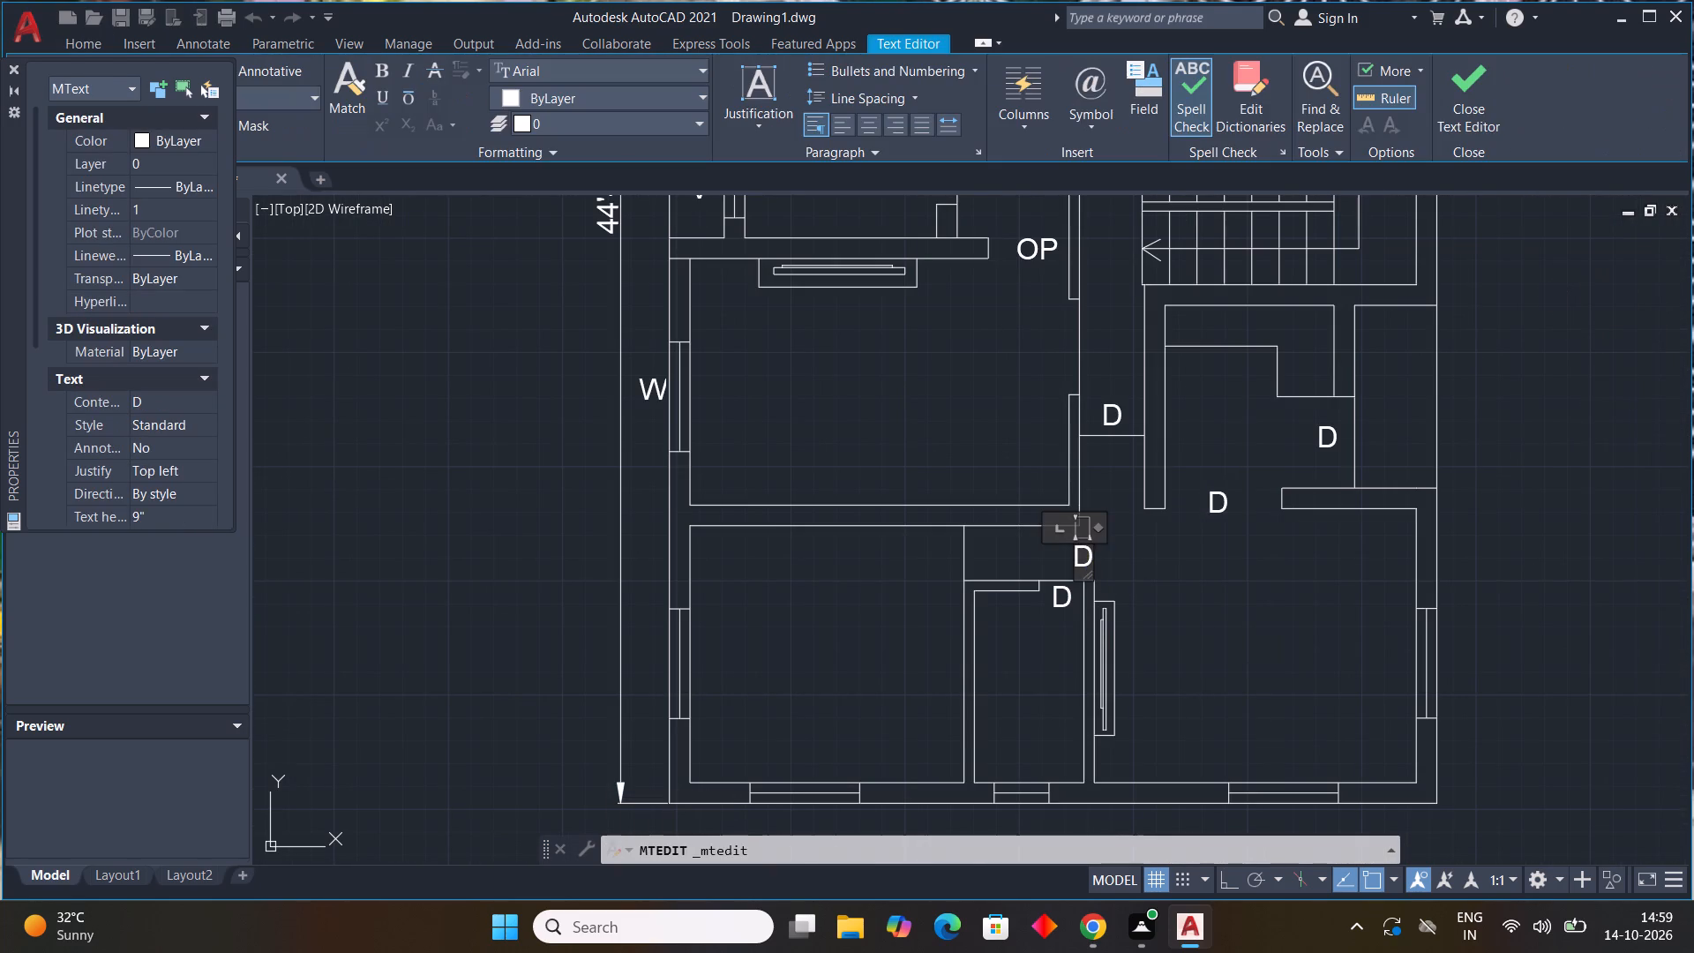
{"action": "key", "text": "BackSpace"}
{"action": "type", "text": "OP"}
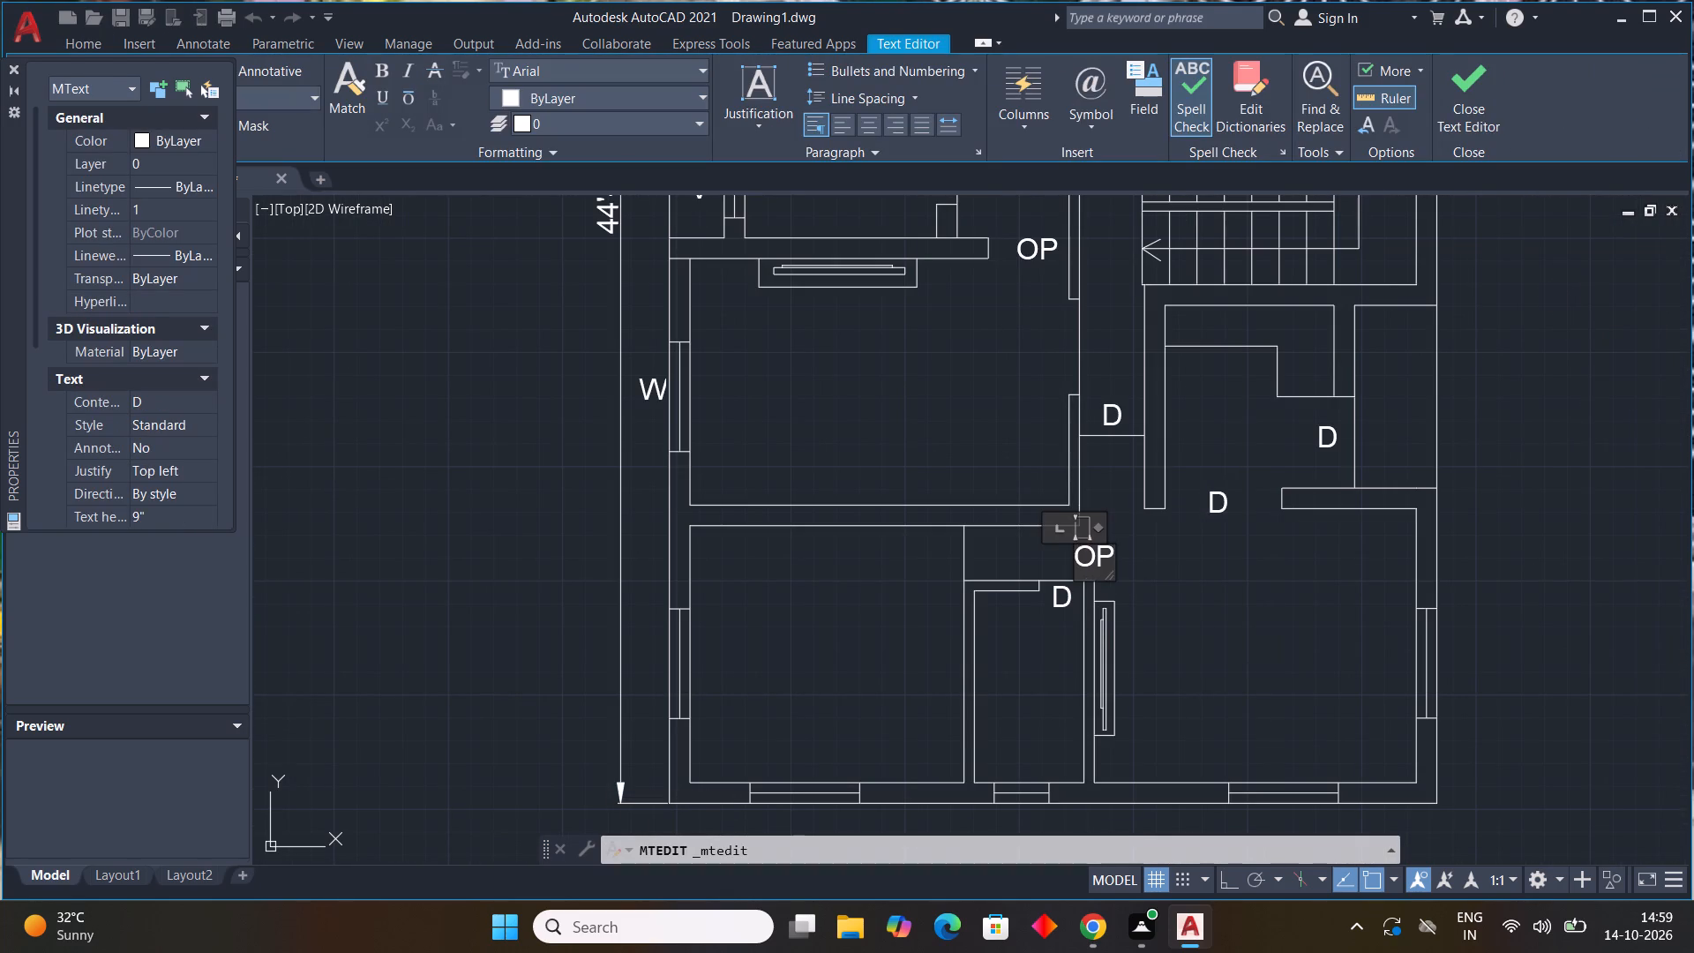
{"action": "left_click", "coordinate": [1220, 610]}
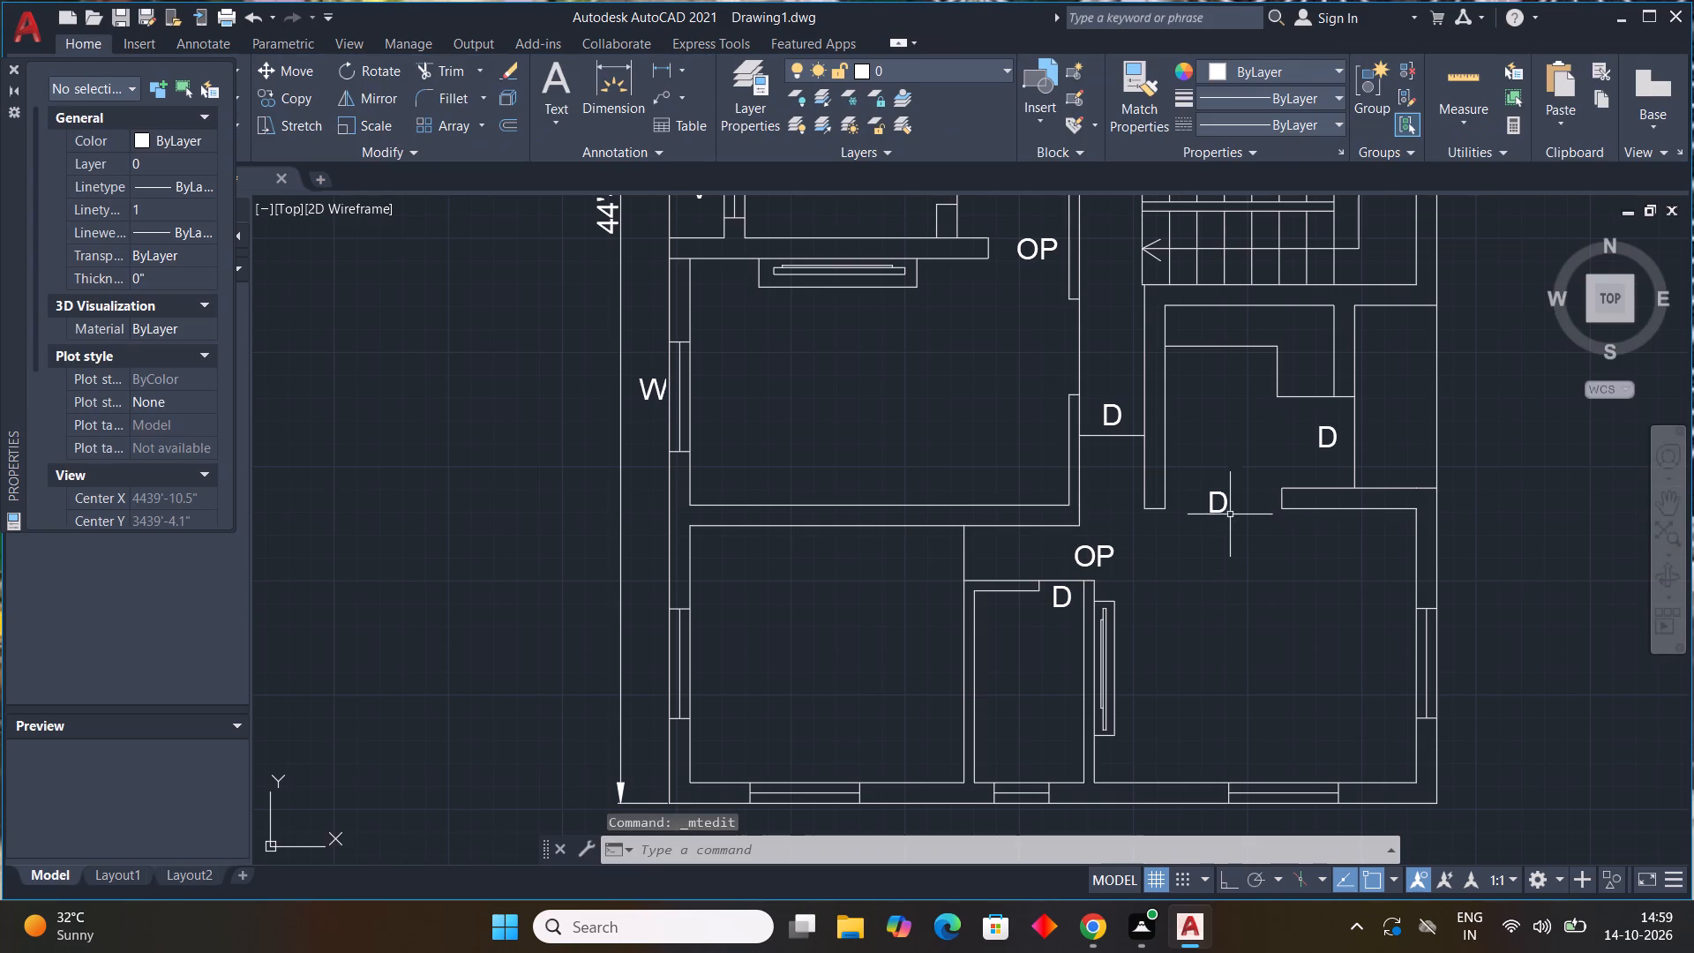
Change the "D" label in the wall gap between the lower L-shaped counter and the bottom right room to "OP".
{"action": "double_click", "coordinate": [1226, 506]}
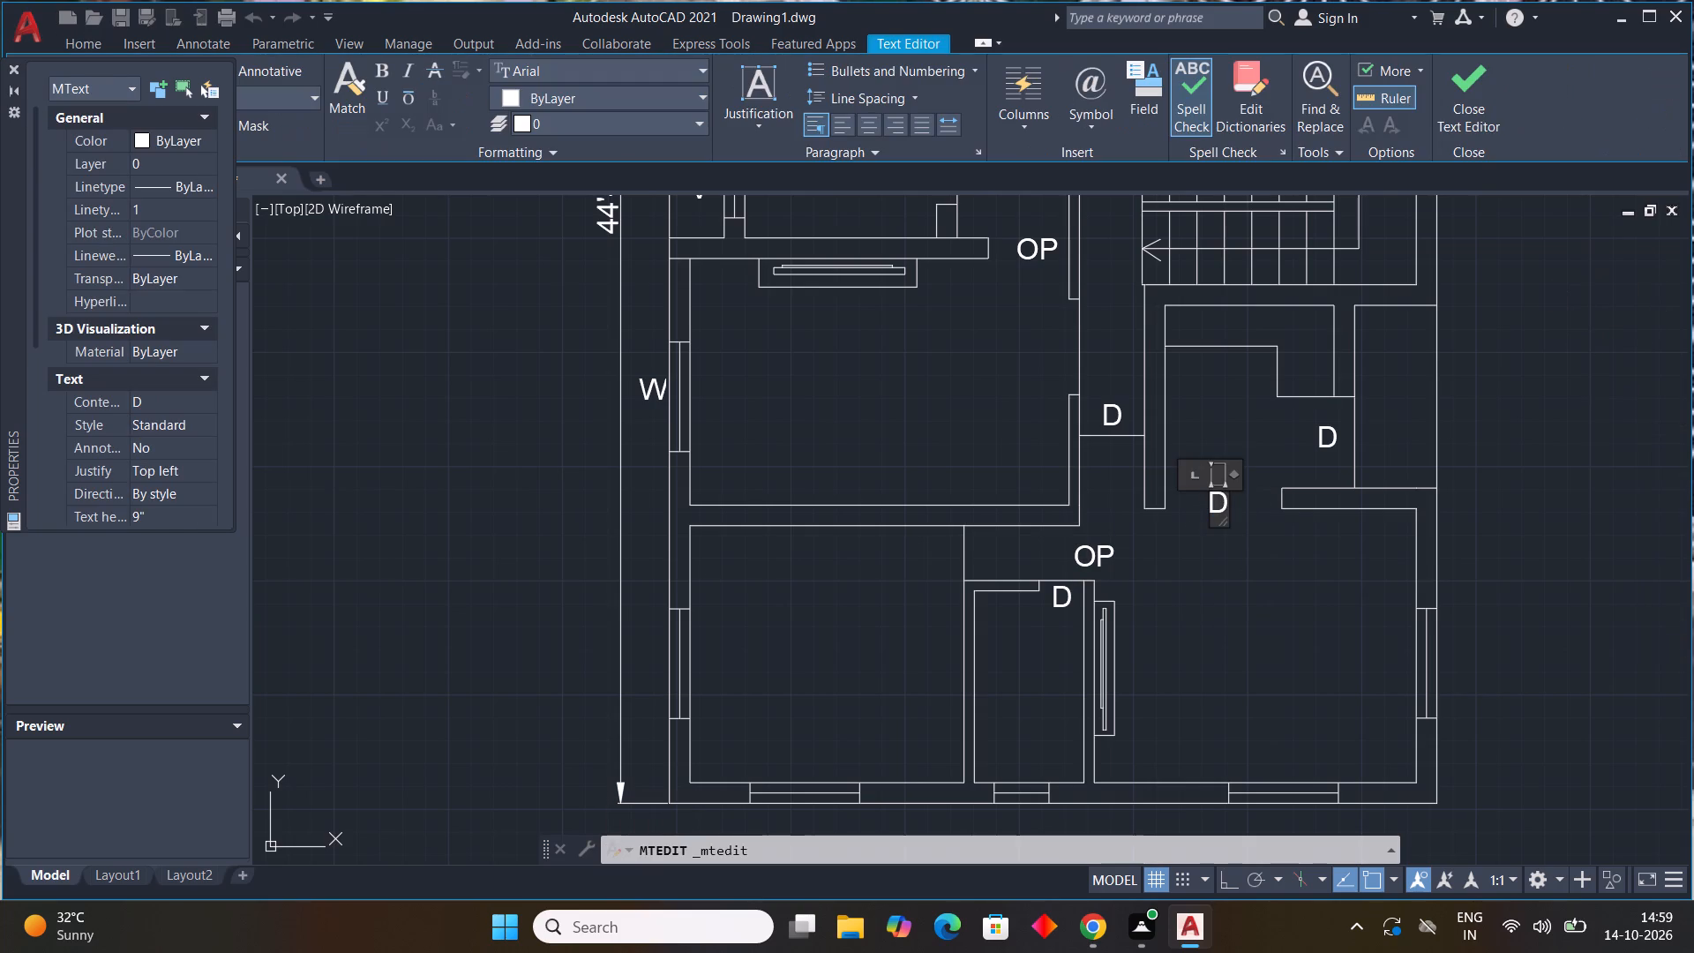
{"action": "key", "text": "BackSpace"}
{"action": "type", "text": "OP"}
{"action": "left_click", "coordinate": [1180, 631]}
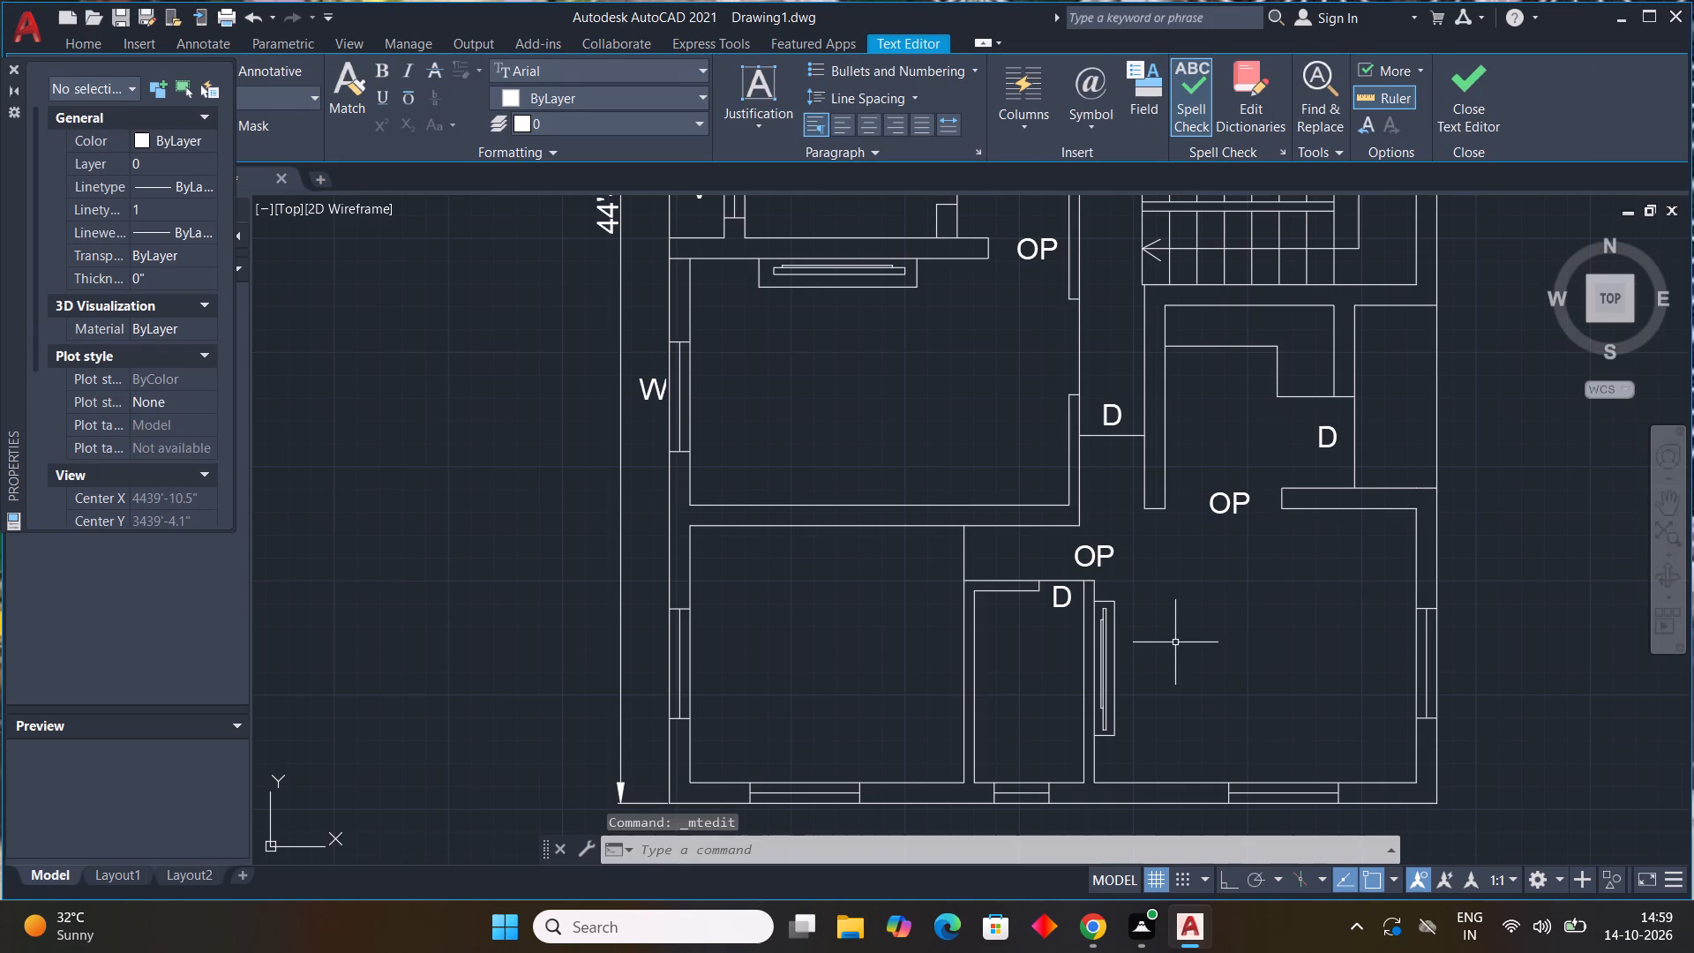
Draw a horizontal line from the lower free-end corner of the wall above the small middle-left room across to the passage wall.
{"action": "scroll", "coordinate": [1175, 642], "scroll_direction": "down", "scroll_amount": 2}
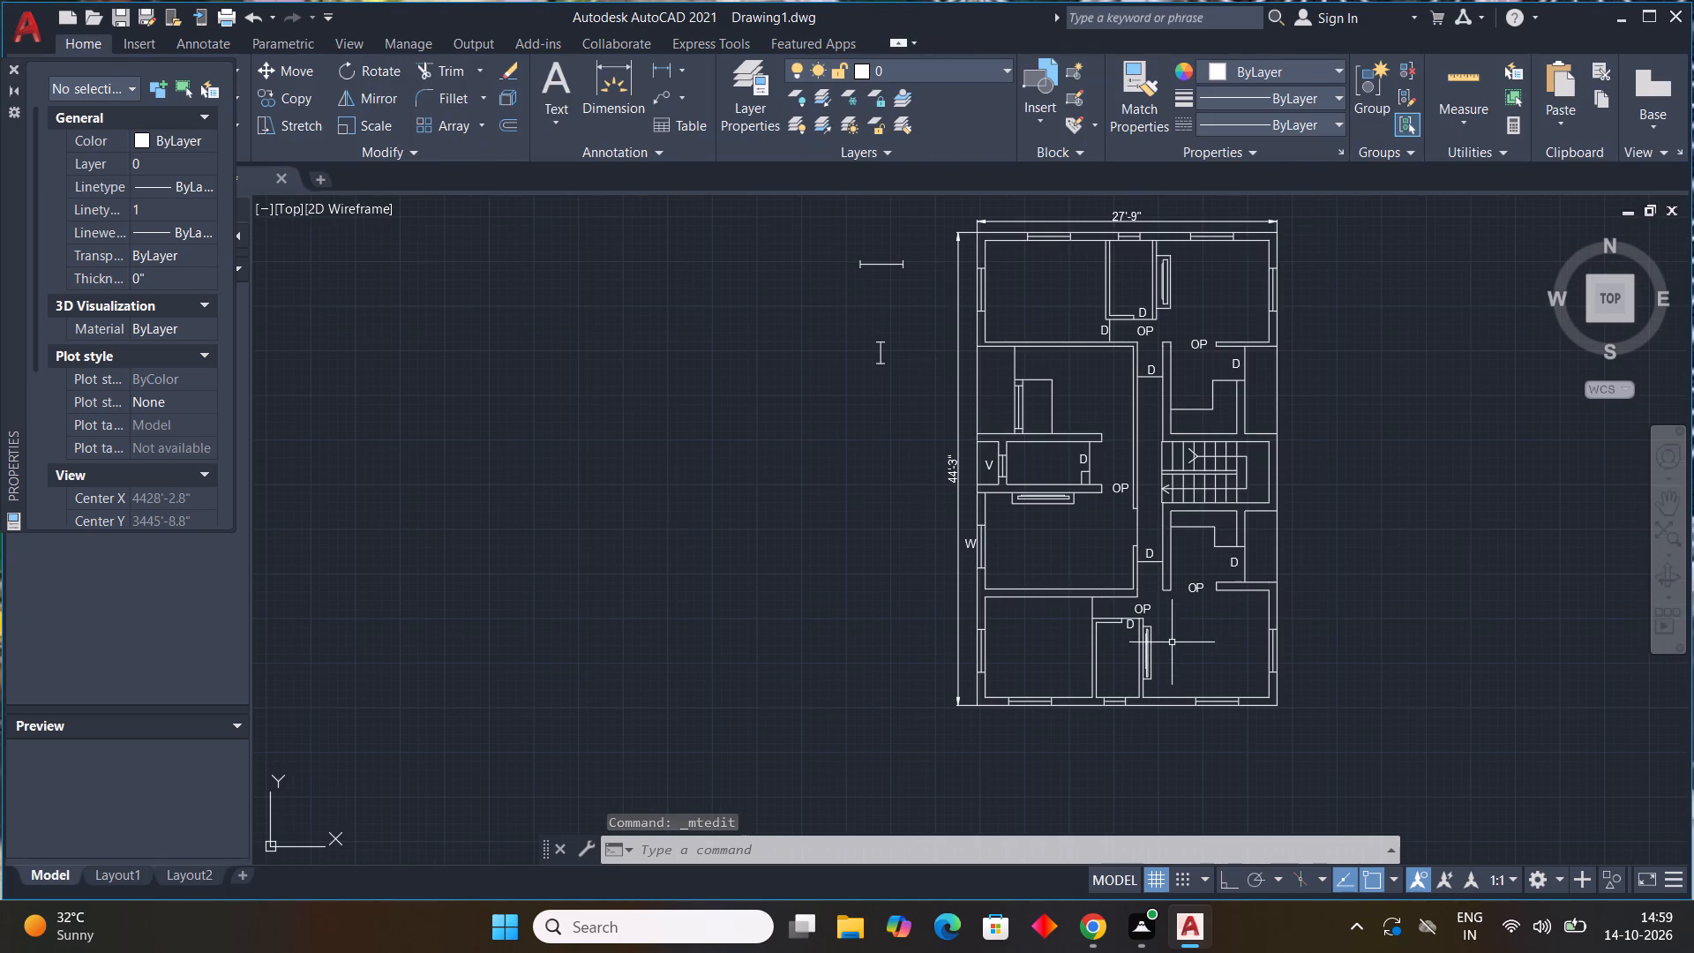
{"action": "middle_click_drag", "start_coordinate": [1213, 615], "coordinate": [1083, 746]}
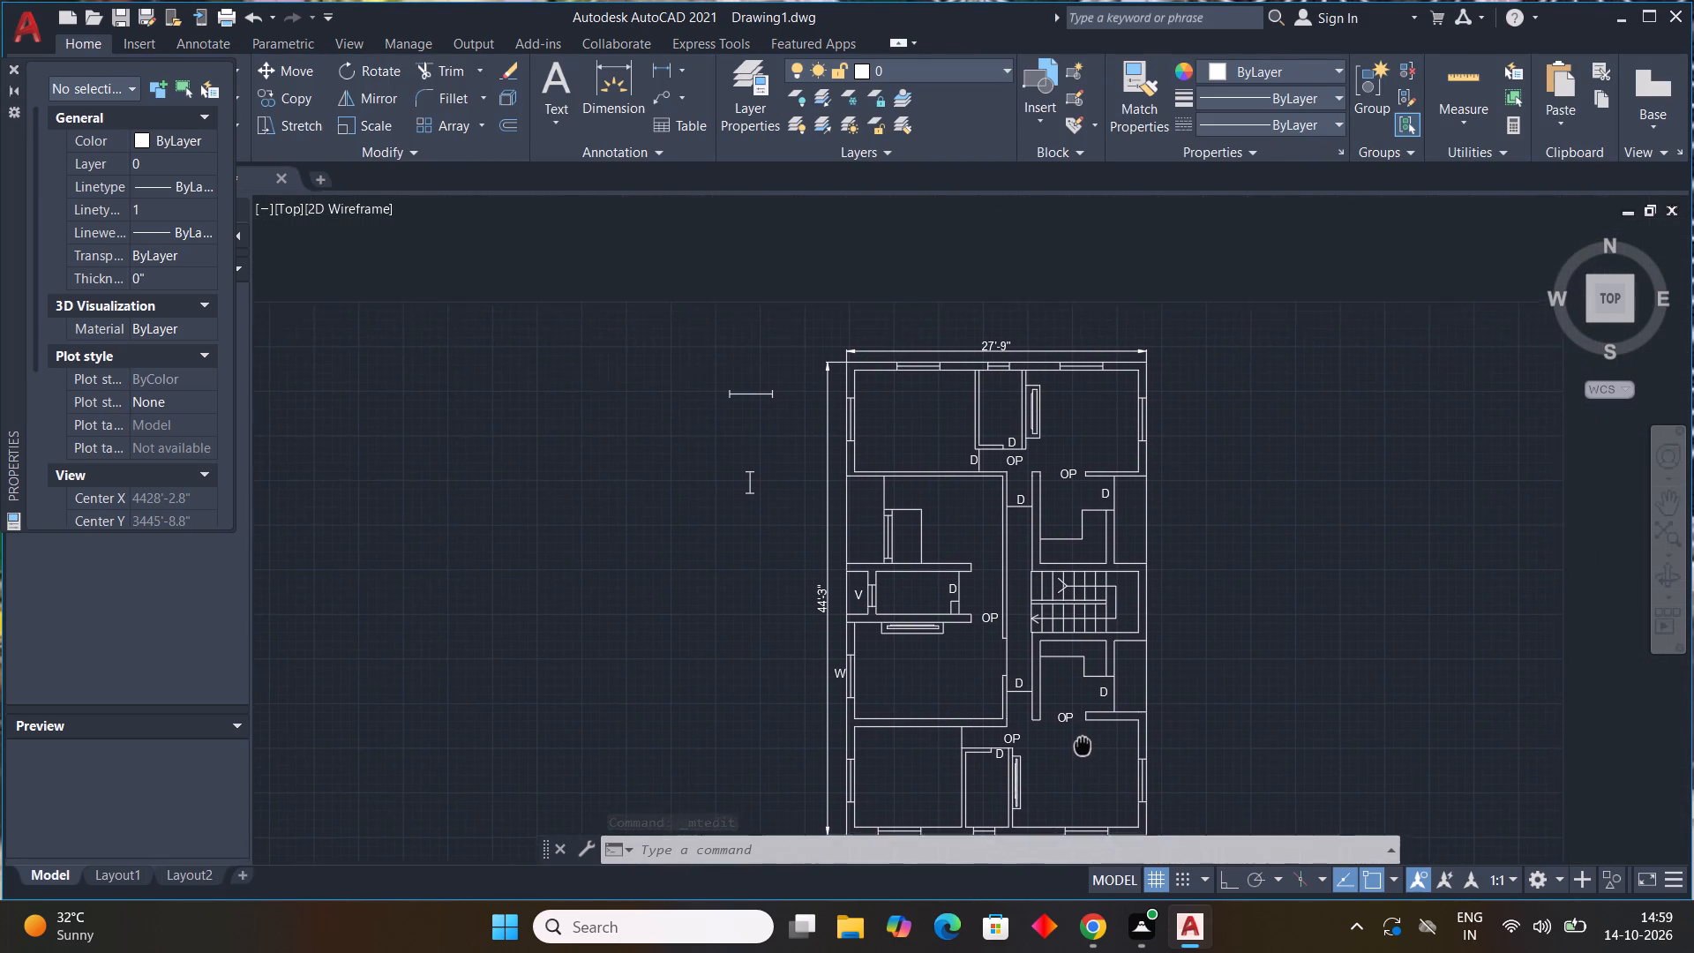
{"action": "middle_click_drag", "start_coordinate": [1083, 746], "coordinate": [1054, 792]}
{"action": "scroll", "coordinate": [975, 657], "scroll_direction": "up", "scroll_amount": 1}
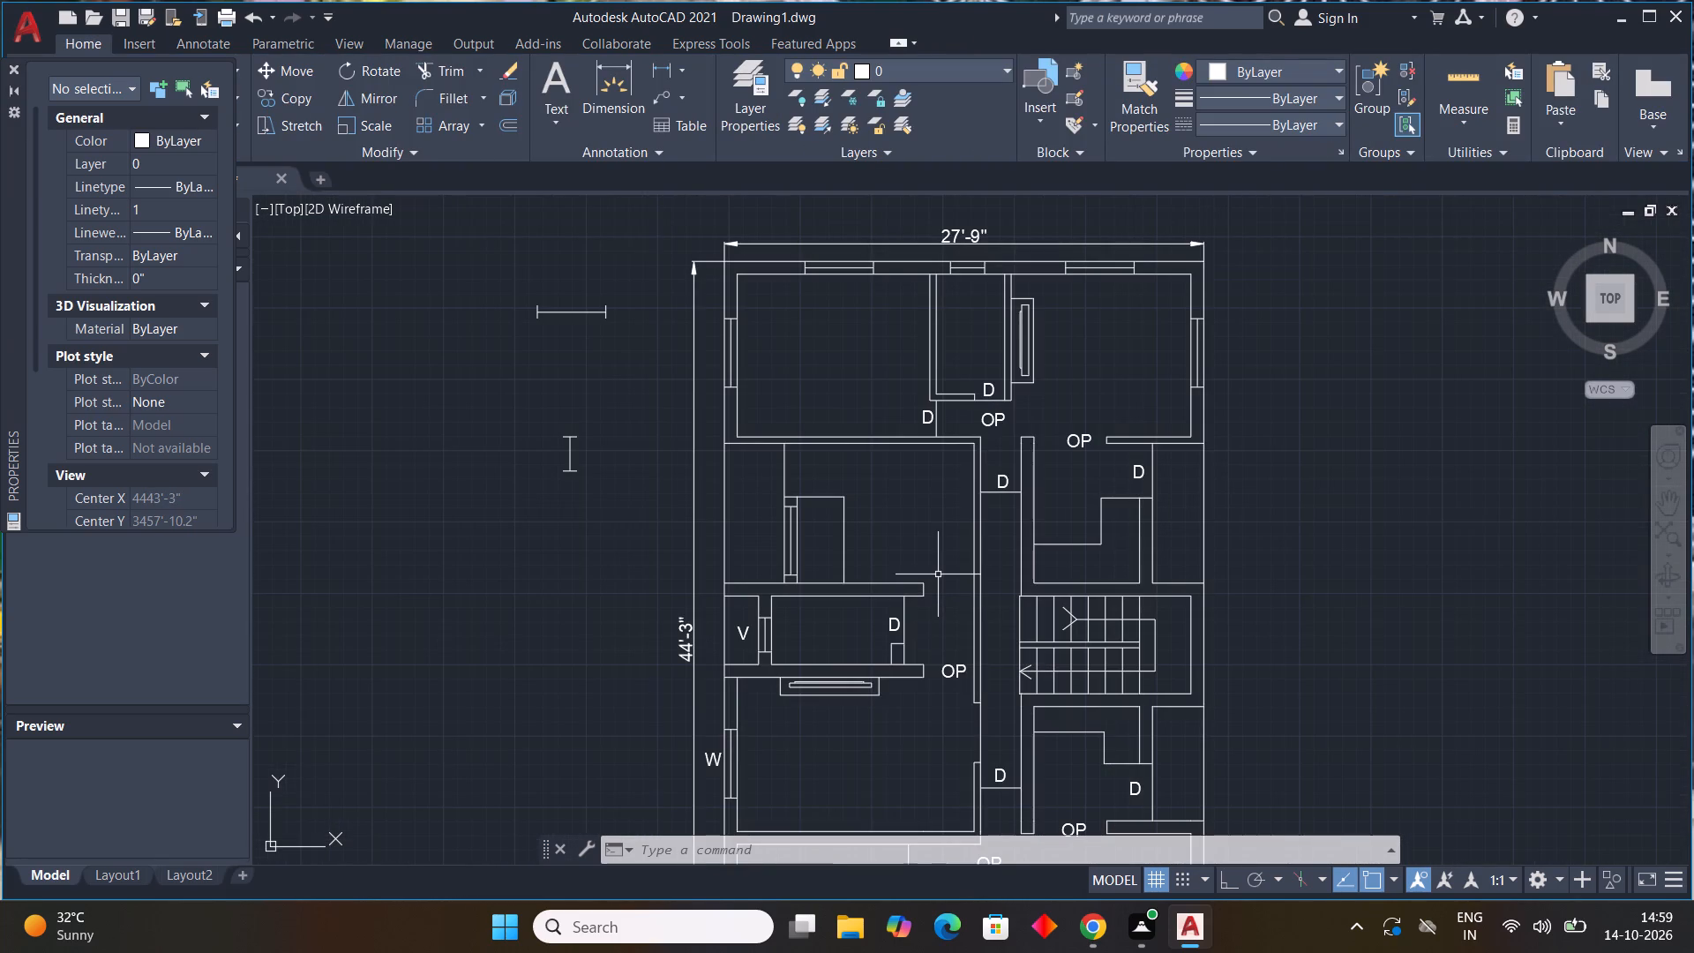
{"action": "type", "text": "L"}
{"action": "key", "text": "space"}
{"action": "scroll", "coordinate": [935, 610], "scroll_direction": "up", "scroll_amount": 2}
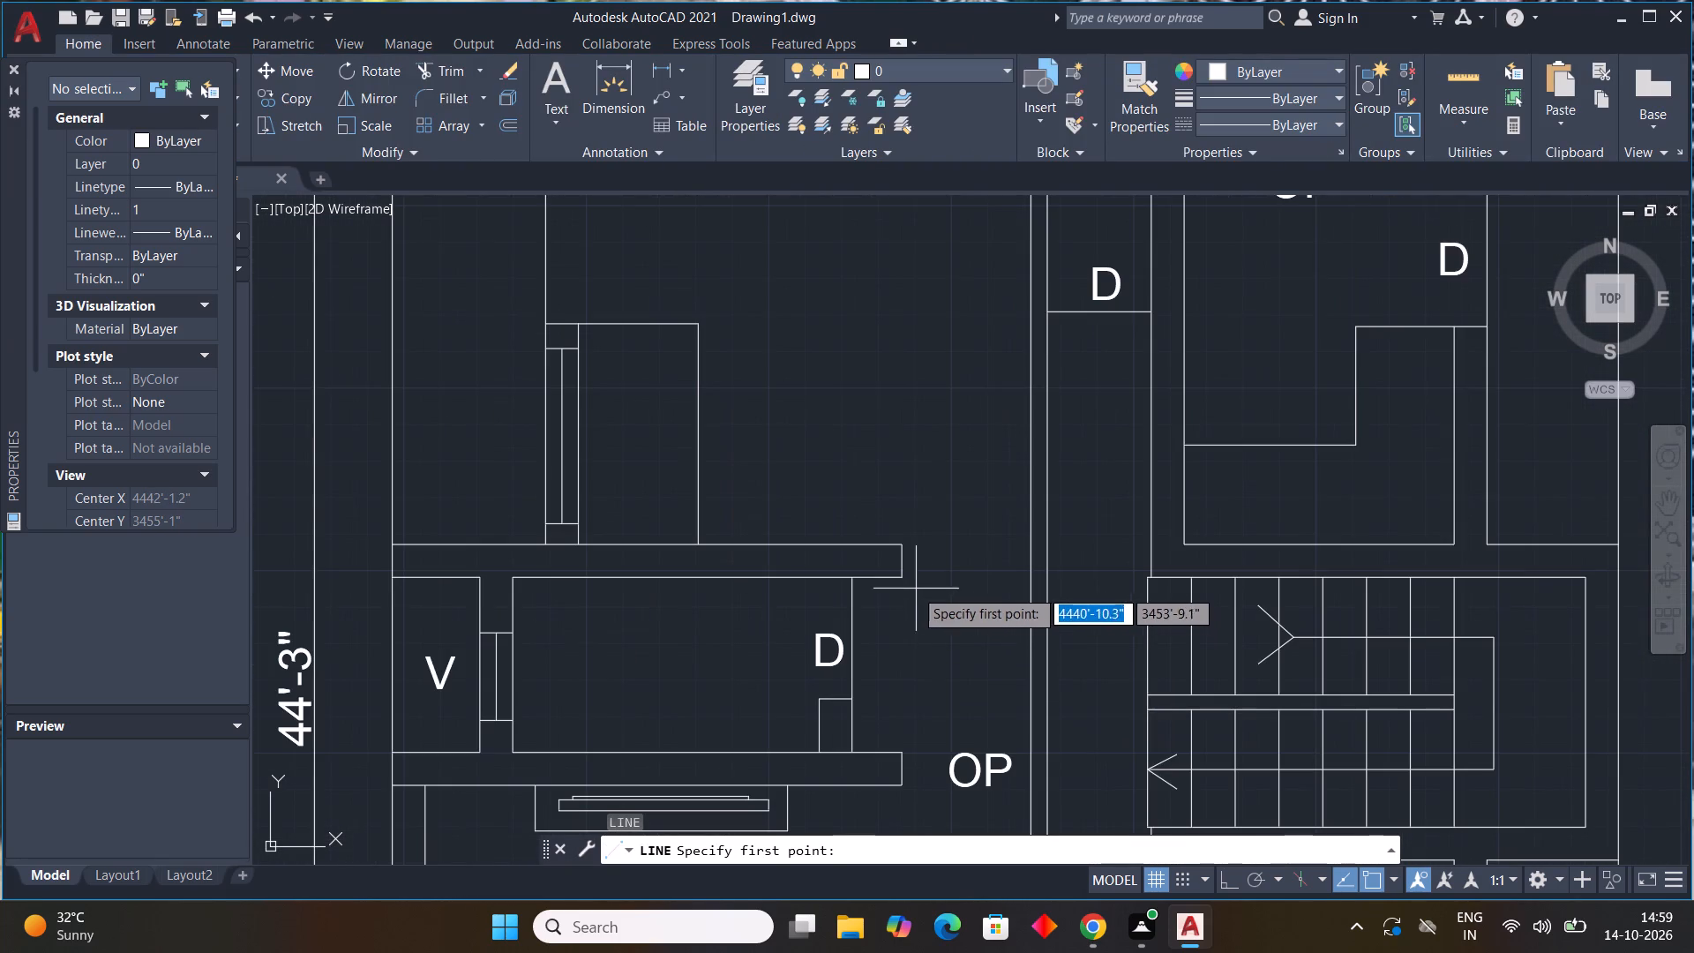
{"action": "left_click", "coordinate": [903, 577]}
{"action": "left_click", "coordinate": [1025, 577]}
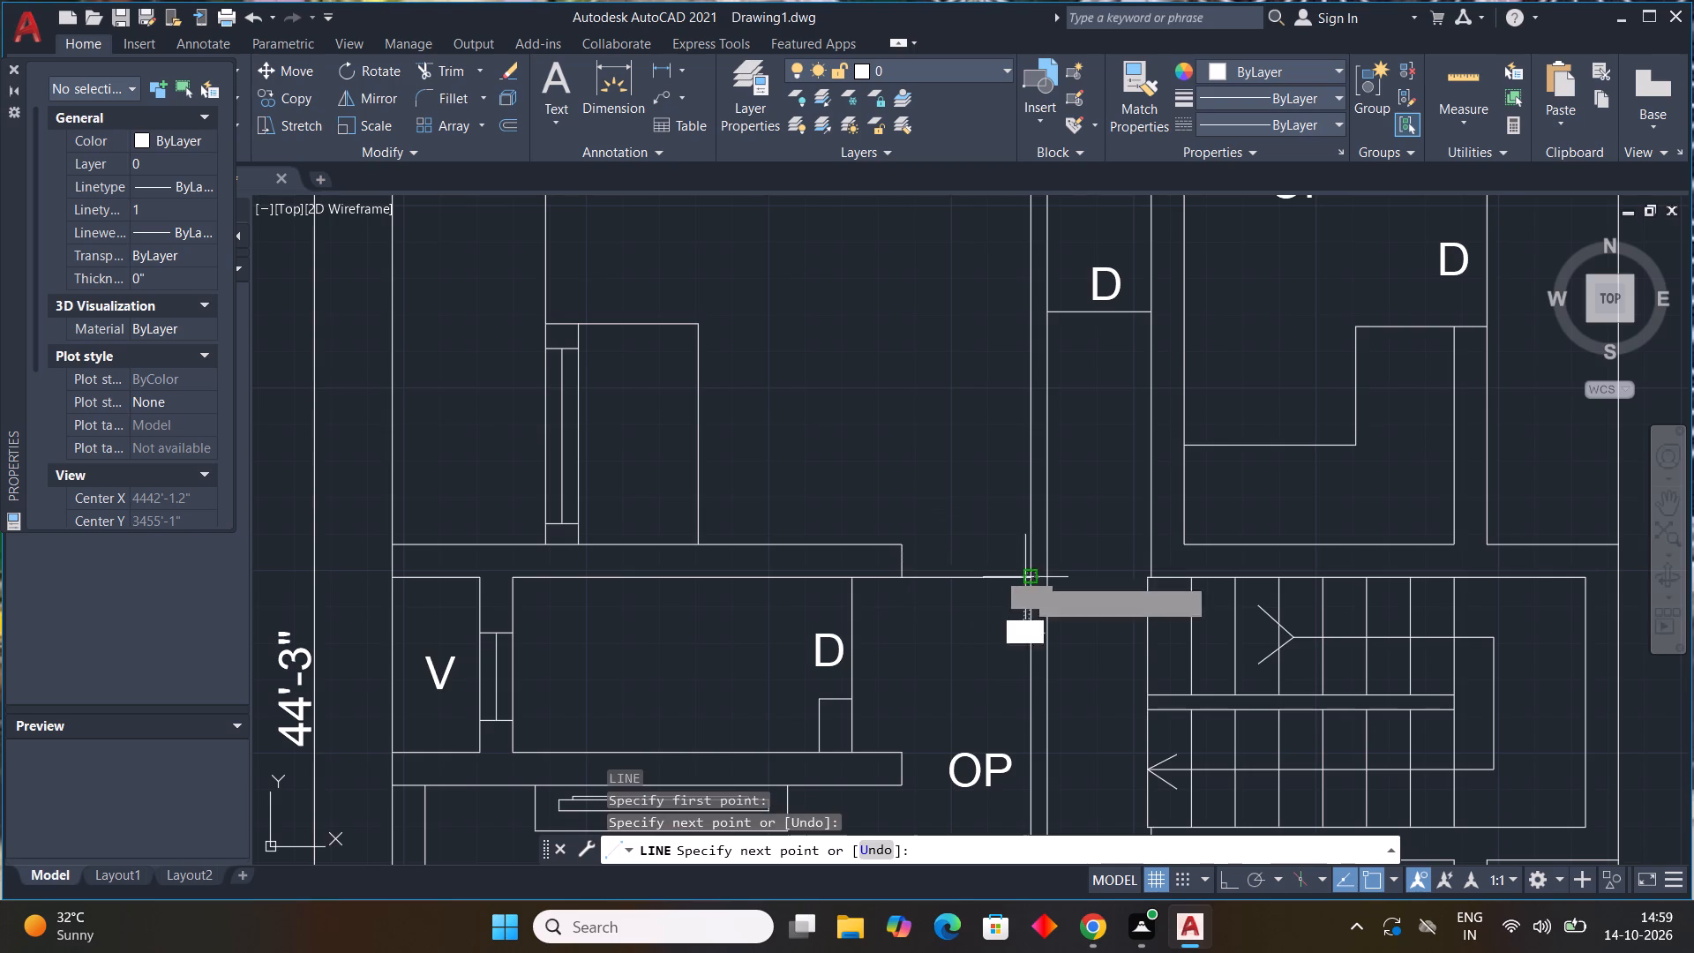
{"action": "key", "text": "Escape"}
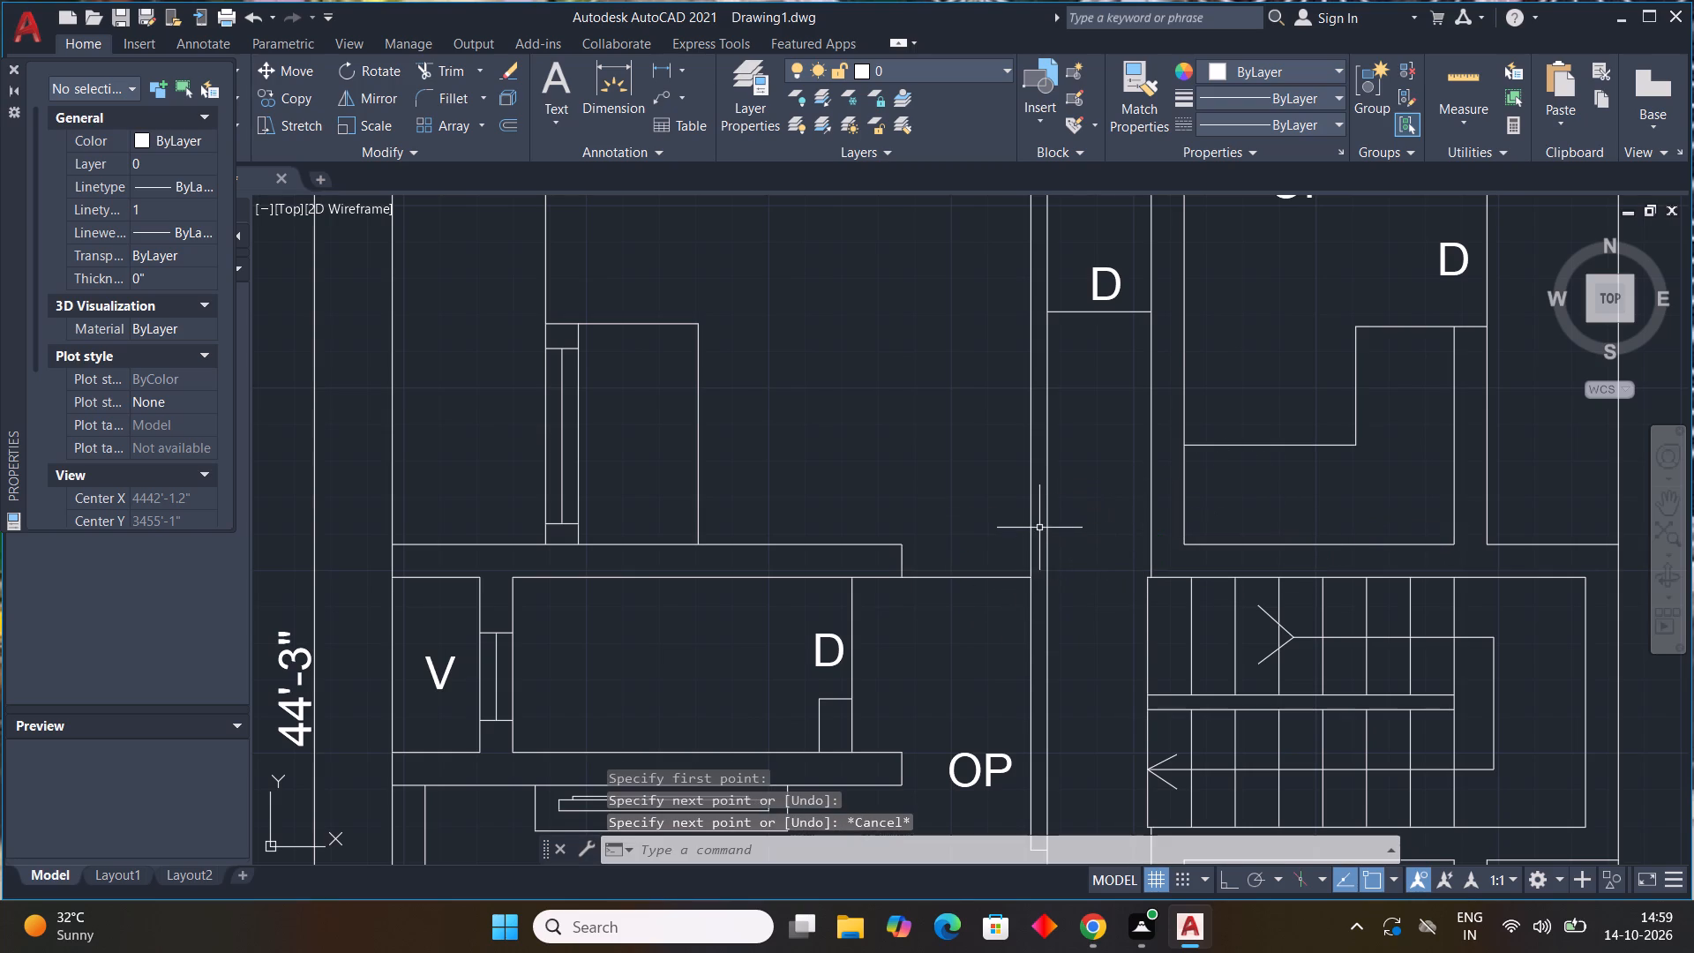
{"action": "scroll", "coordinate": [1057, 527], "scroll_direction": "down", "scroll_amount": 3}
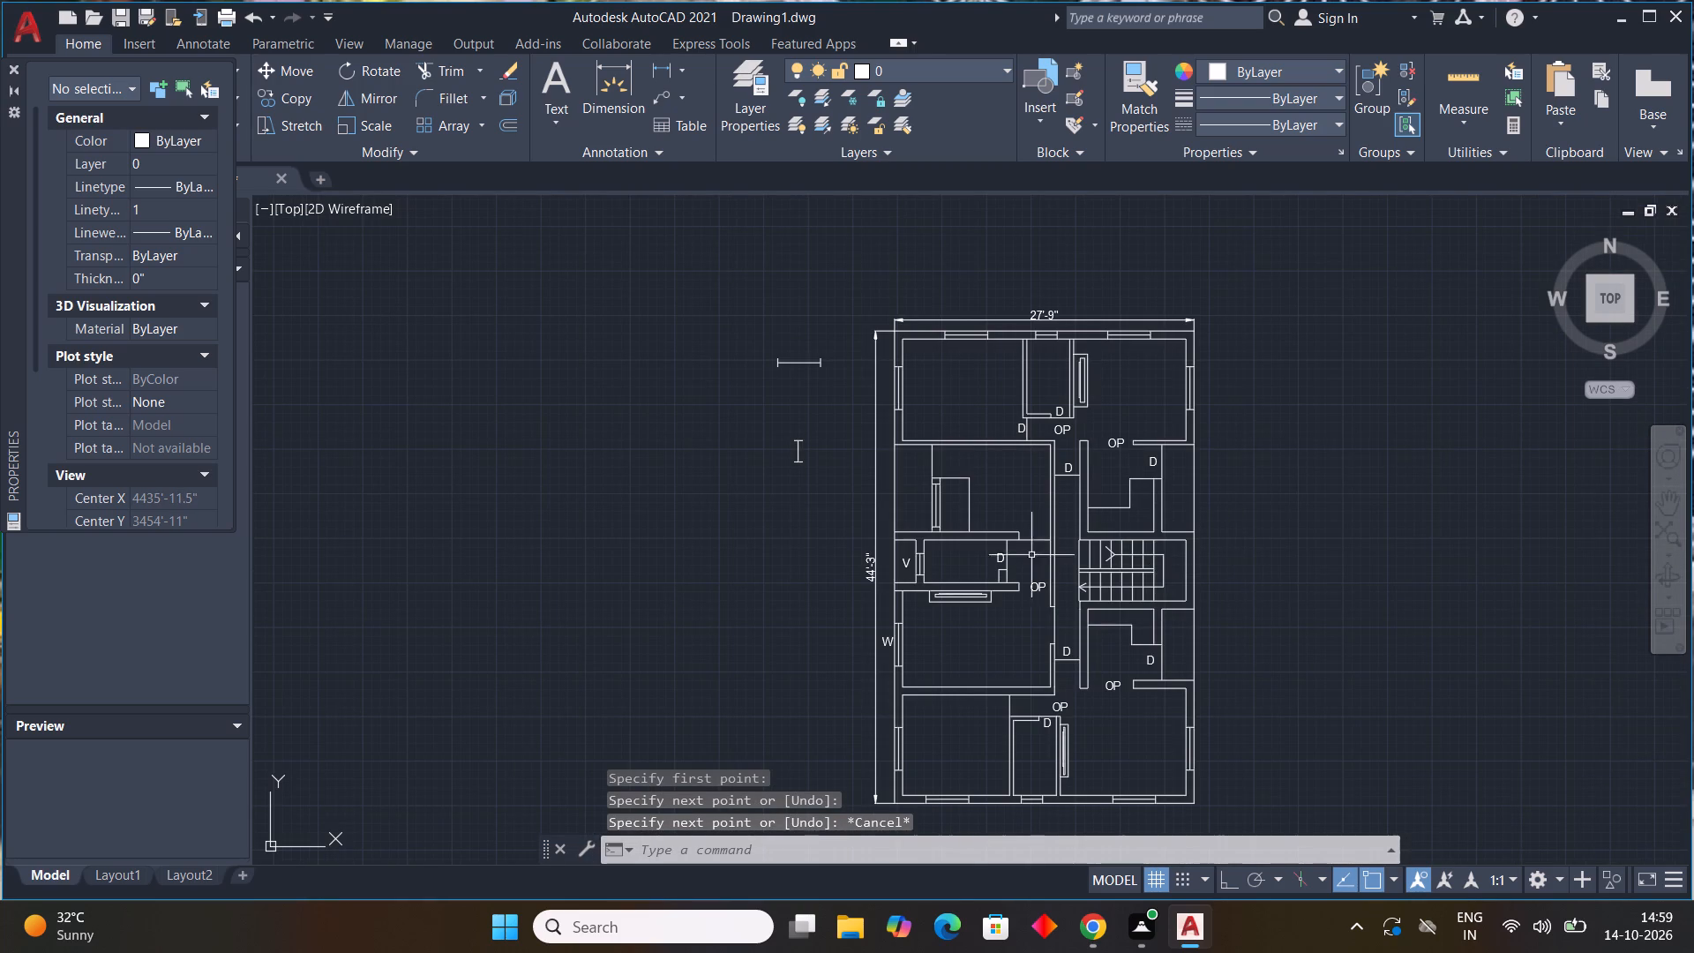
Delete the two leftover loose line symbols, one horizontal and one vertical, lying outside the plan's left wall.
{"action": "left_click_drag", "start_coordinate": [834, 332], "coordinate": [829, 413]}
{"action": "left_click_drag", "start_coordinate": [750, 543], "coordinate": [750, 534]}
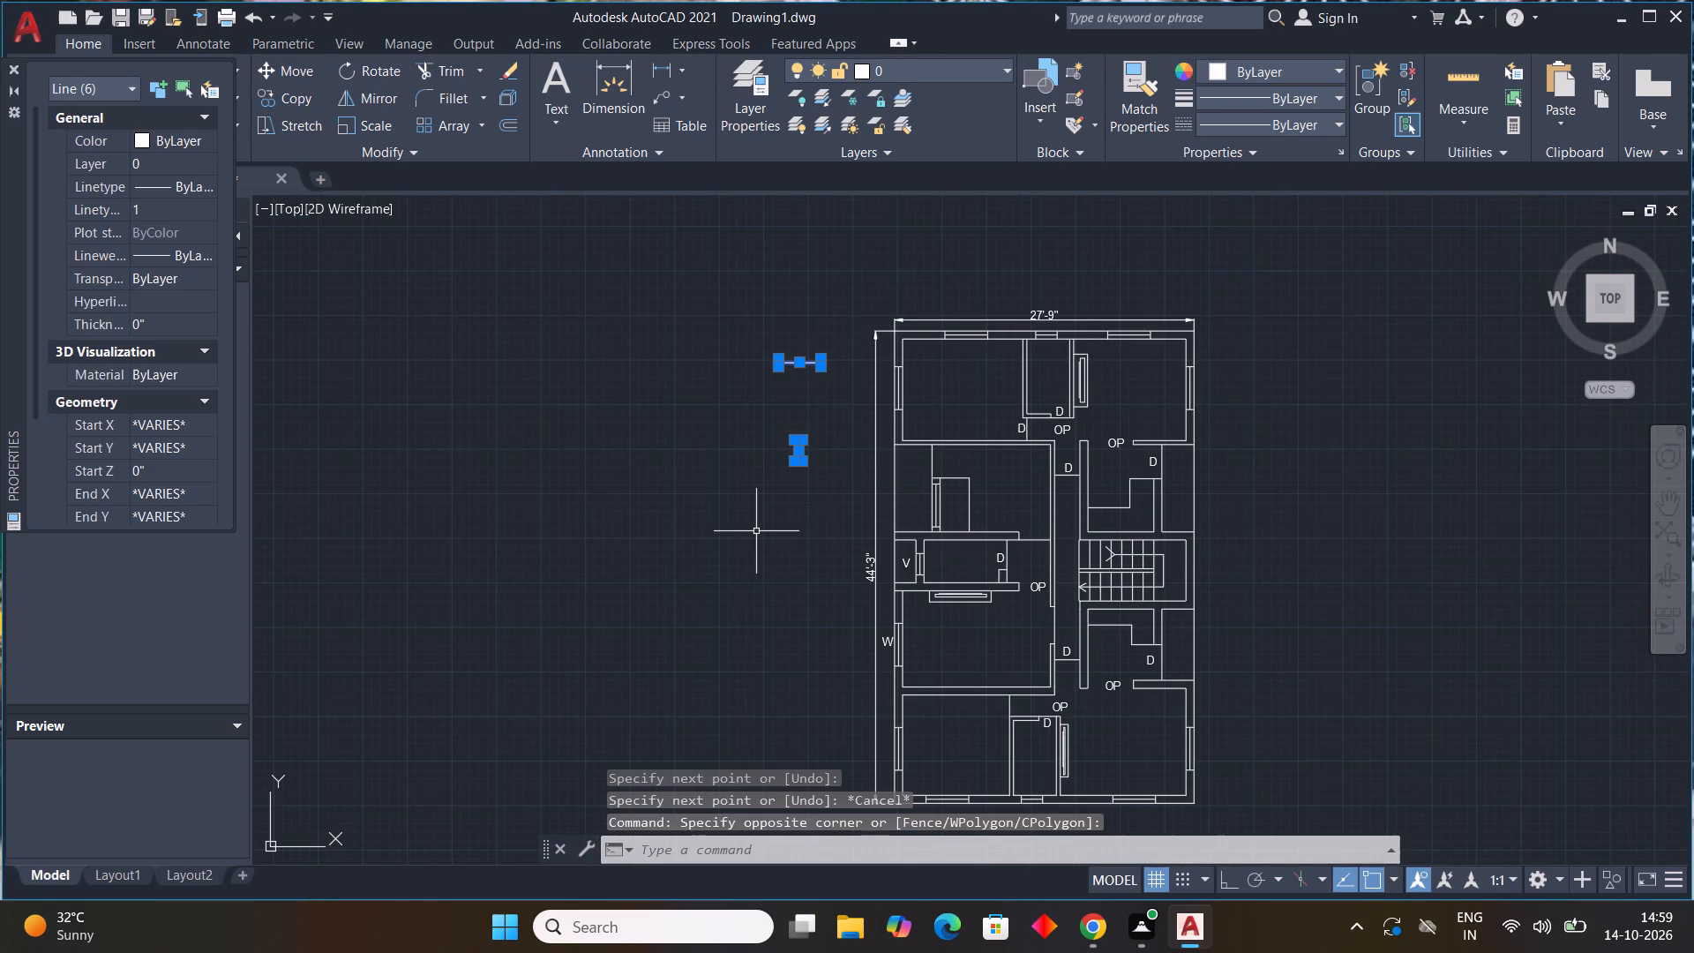
{"action": "key", "text": "Delete"}
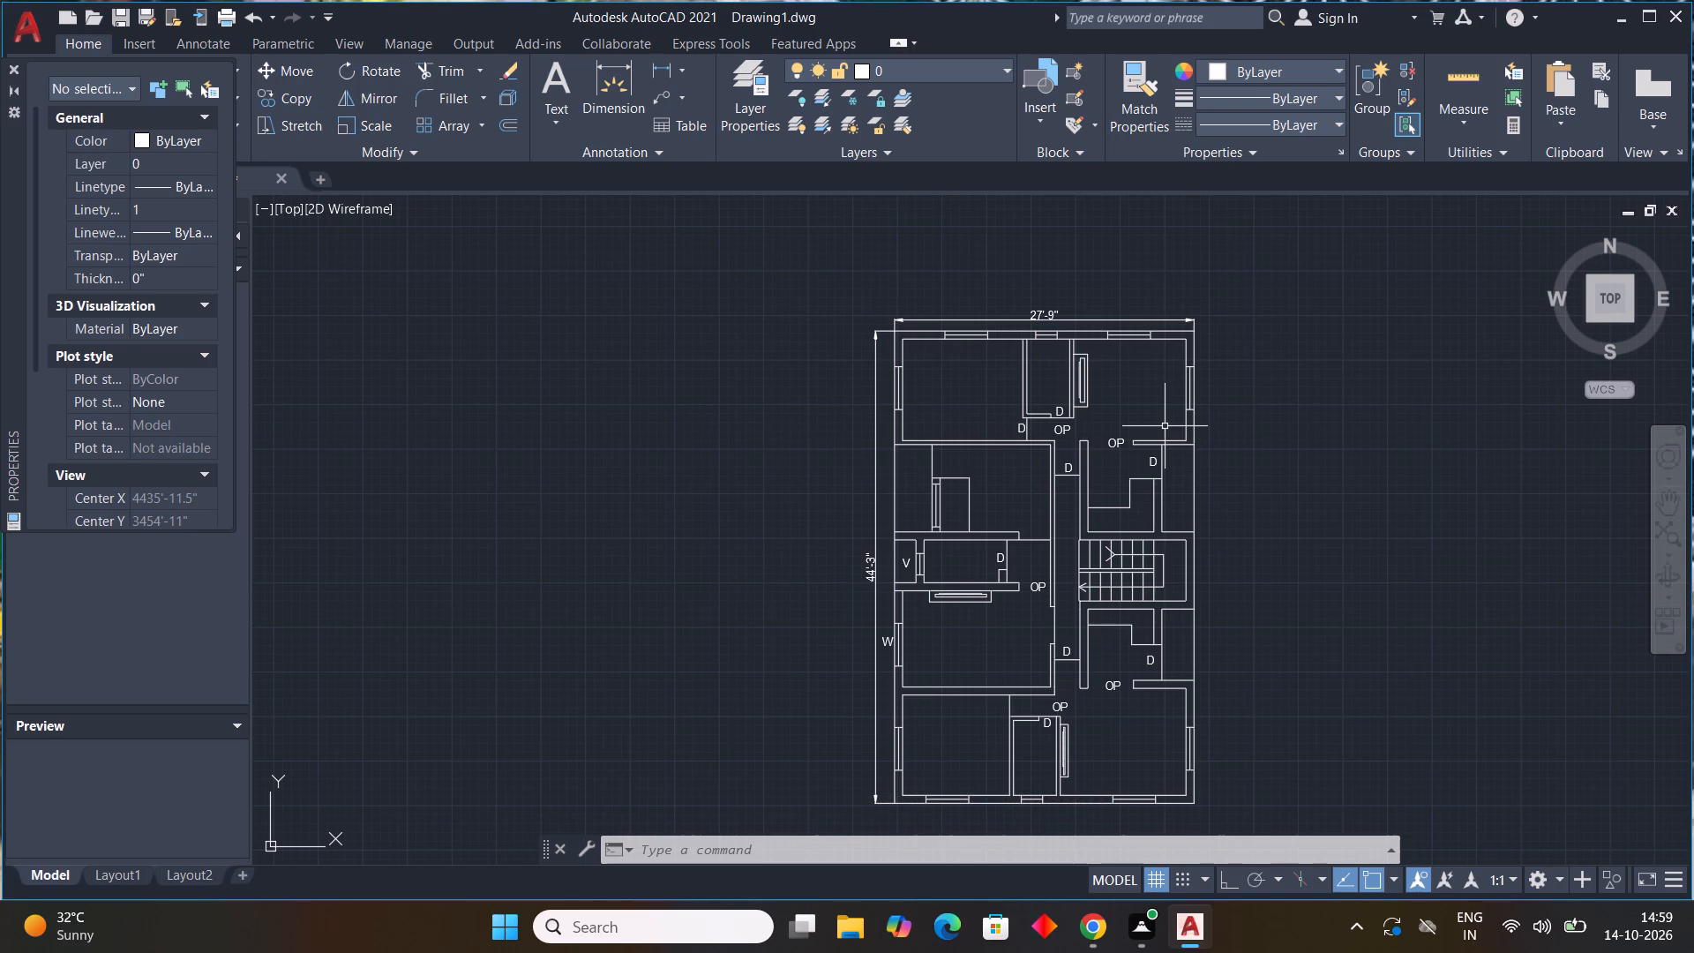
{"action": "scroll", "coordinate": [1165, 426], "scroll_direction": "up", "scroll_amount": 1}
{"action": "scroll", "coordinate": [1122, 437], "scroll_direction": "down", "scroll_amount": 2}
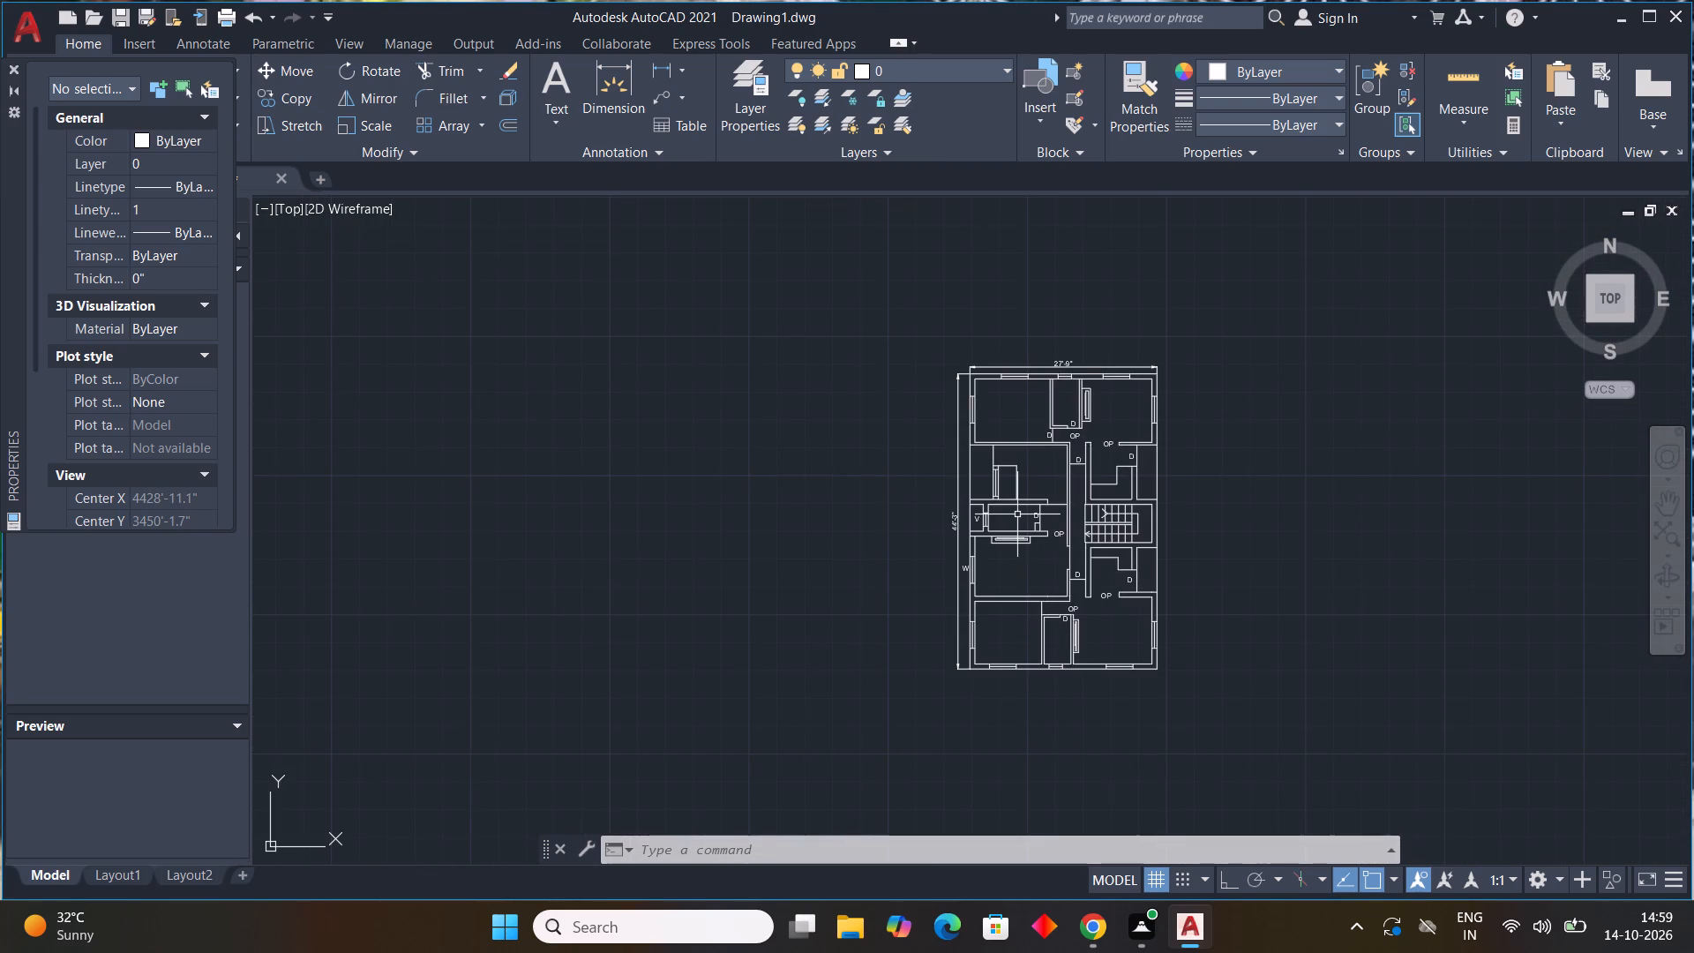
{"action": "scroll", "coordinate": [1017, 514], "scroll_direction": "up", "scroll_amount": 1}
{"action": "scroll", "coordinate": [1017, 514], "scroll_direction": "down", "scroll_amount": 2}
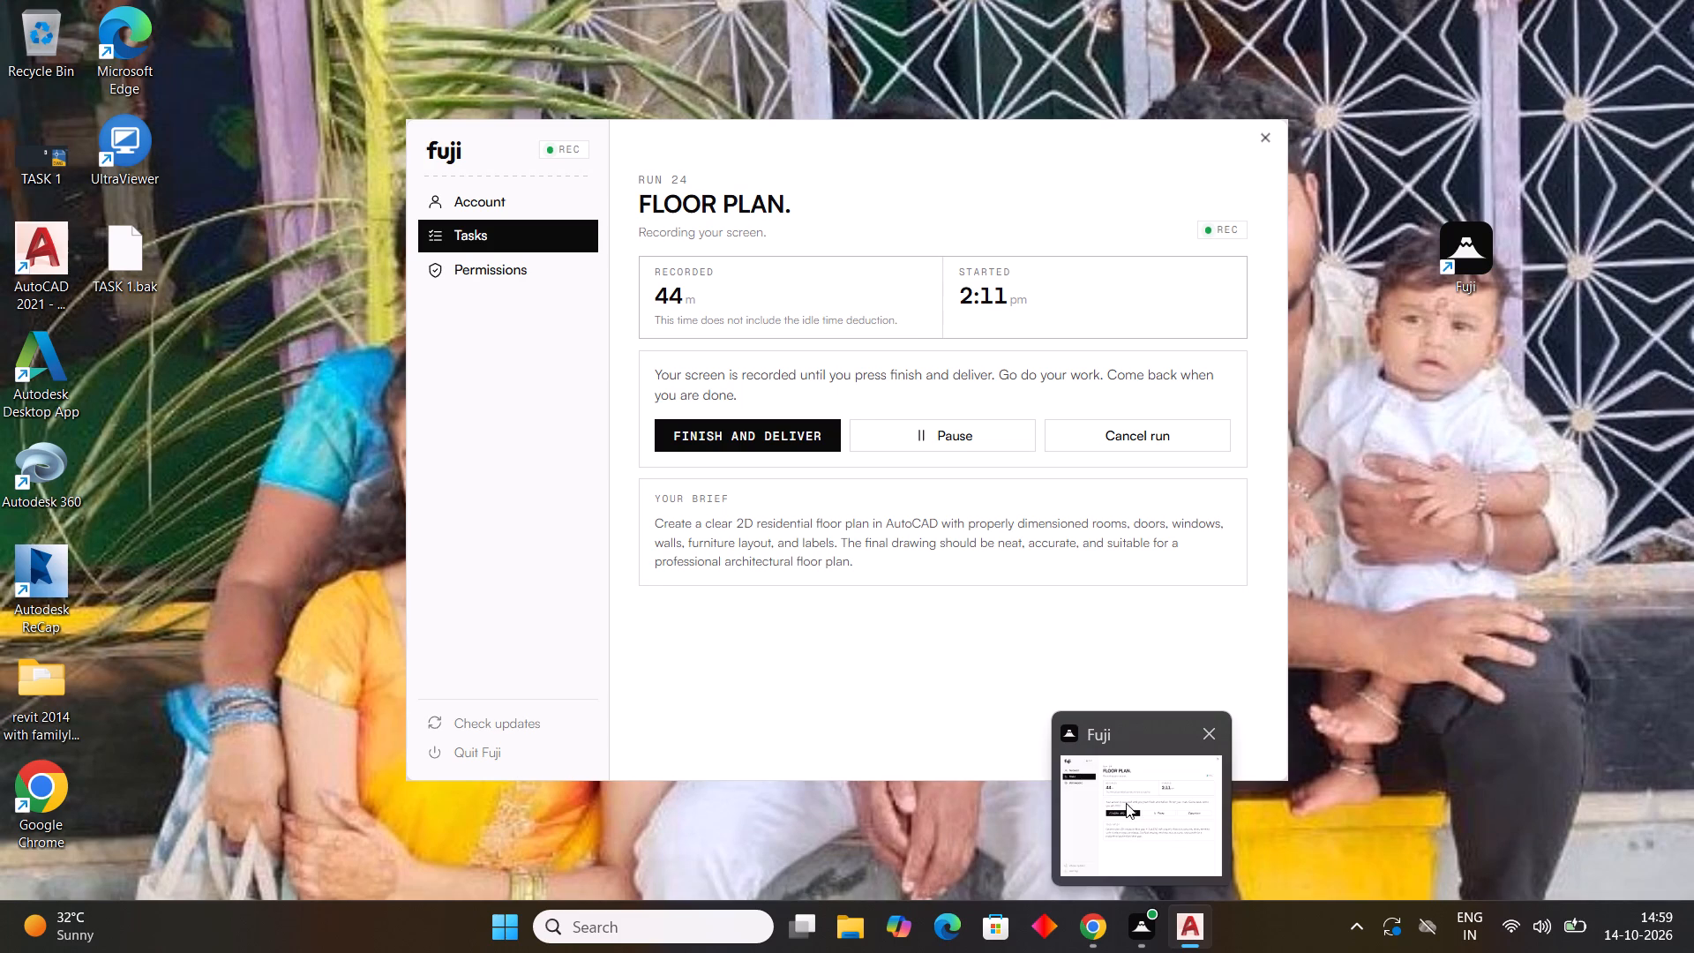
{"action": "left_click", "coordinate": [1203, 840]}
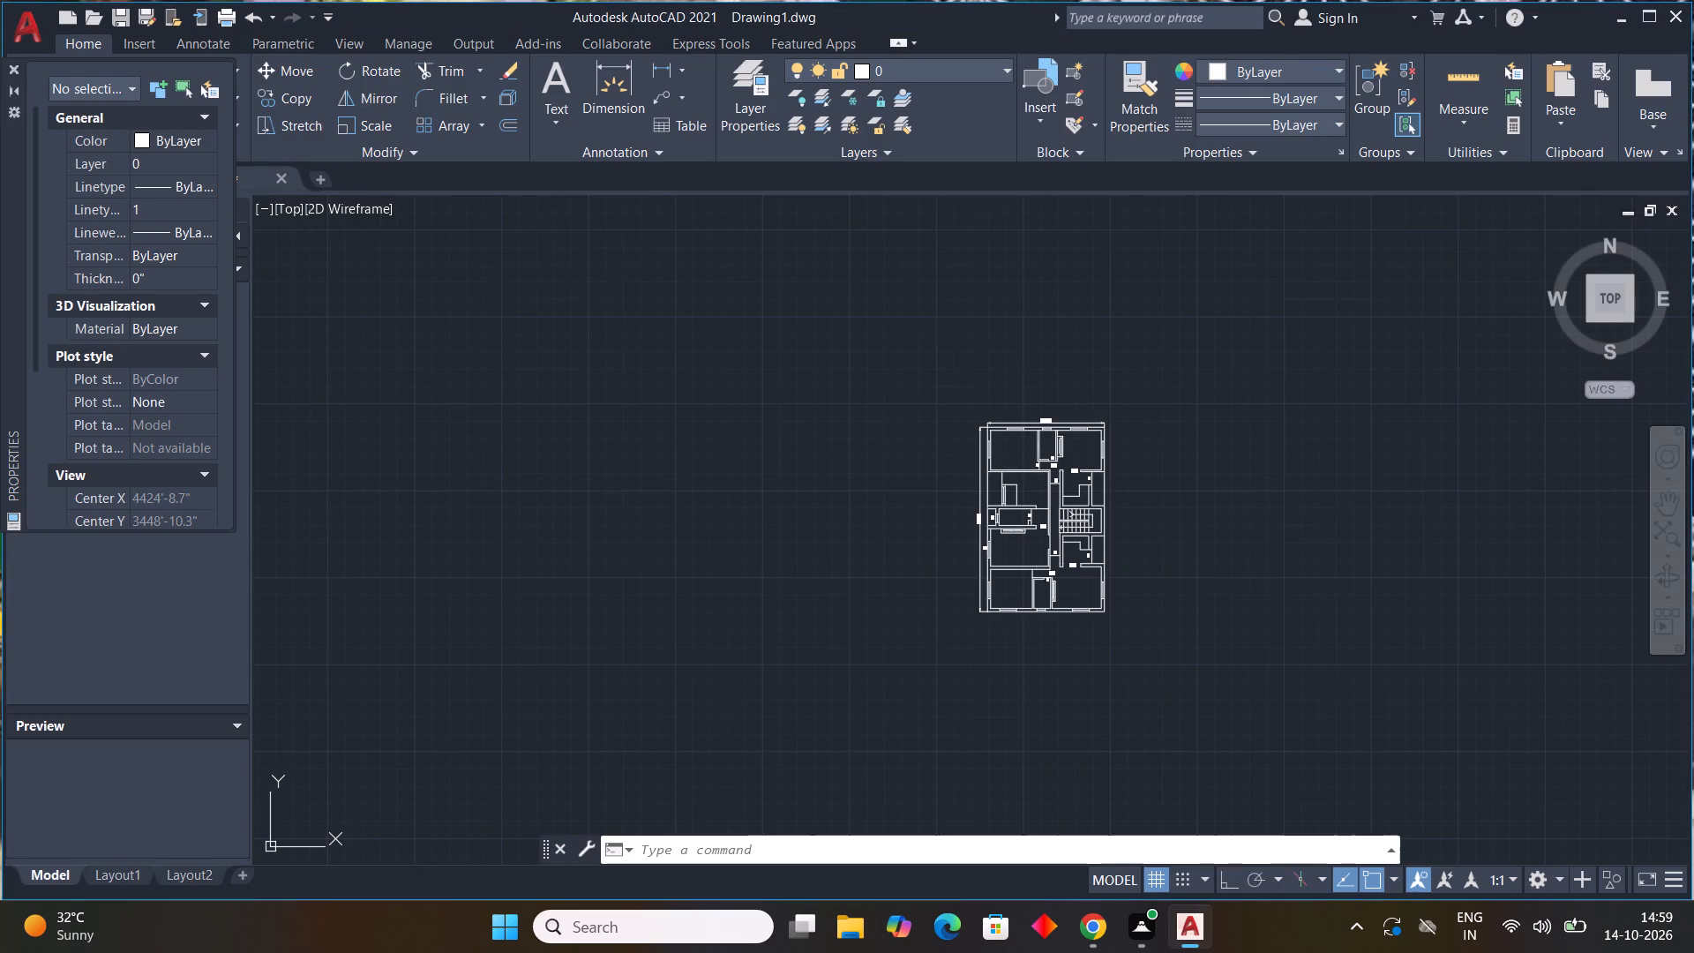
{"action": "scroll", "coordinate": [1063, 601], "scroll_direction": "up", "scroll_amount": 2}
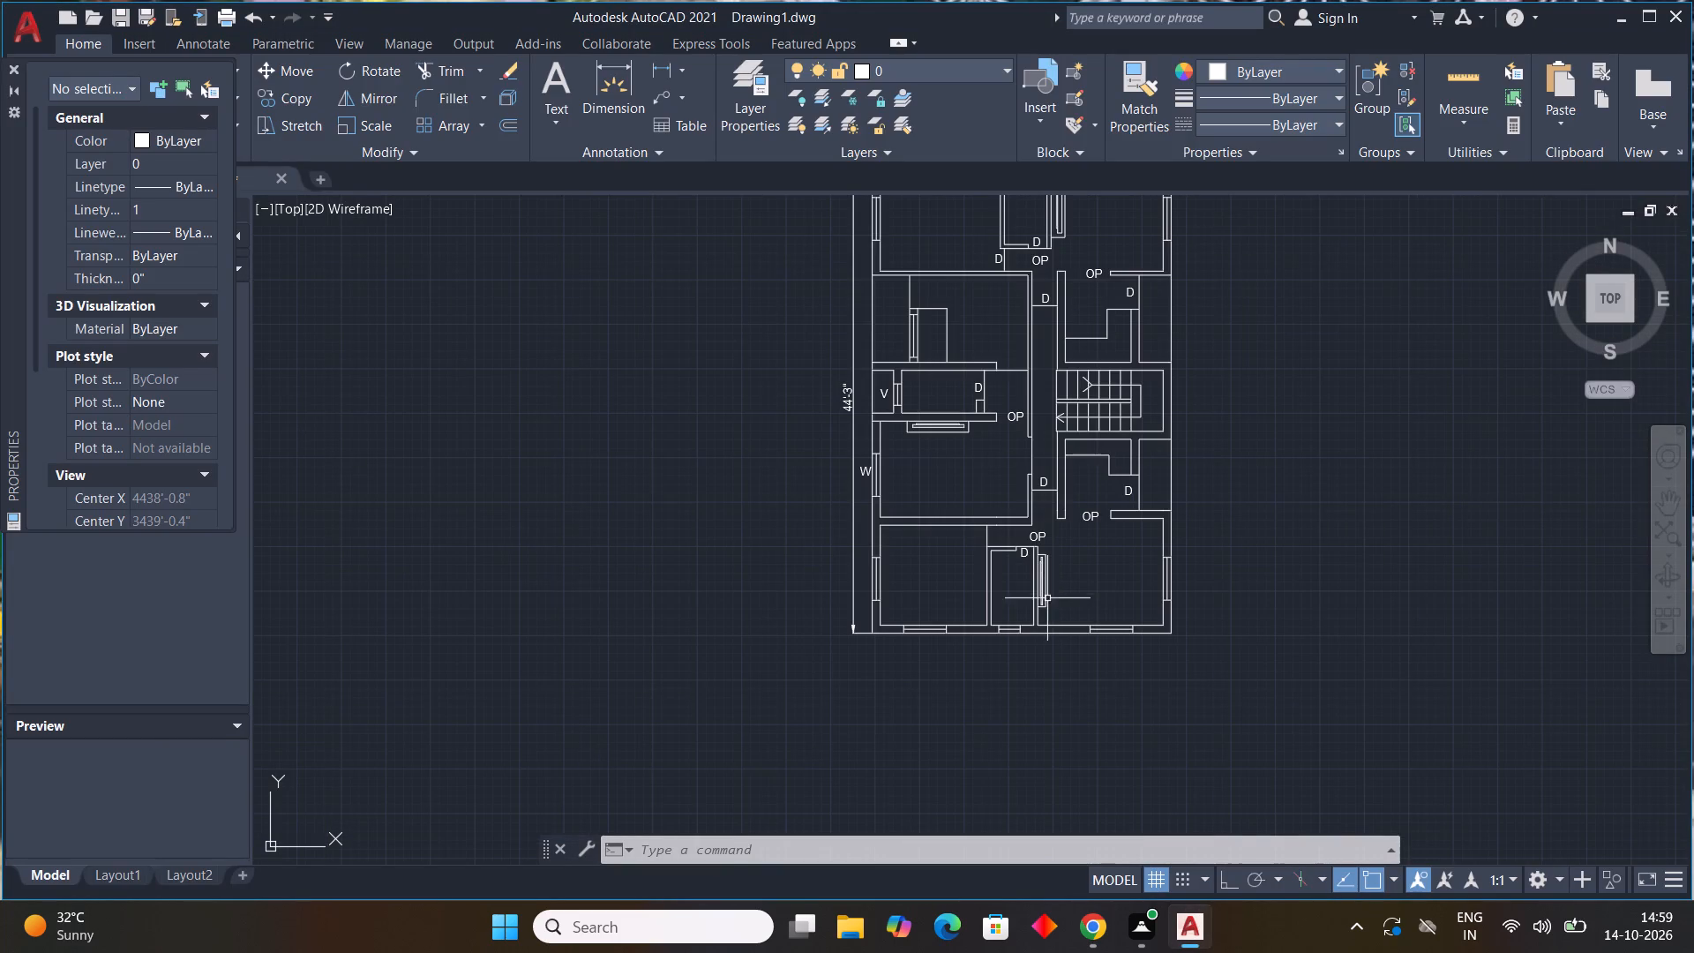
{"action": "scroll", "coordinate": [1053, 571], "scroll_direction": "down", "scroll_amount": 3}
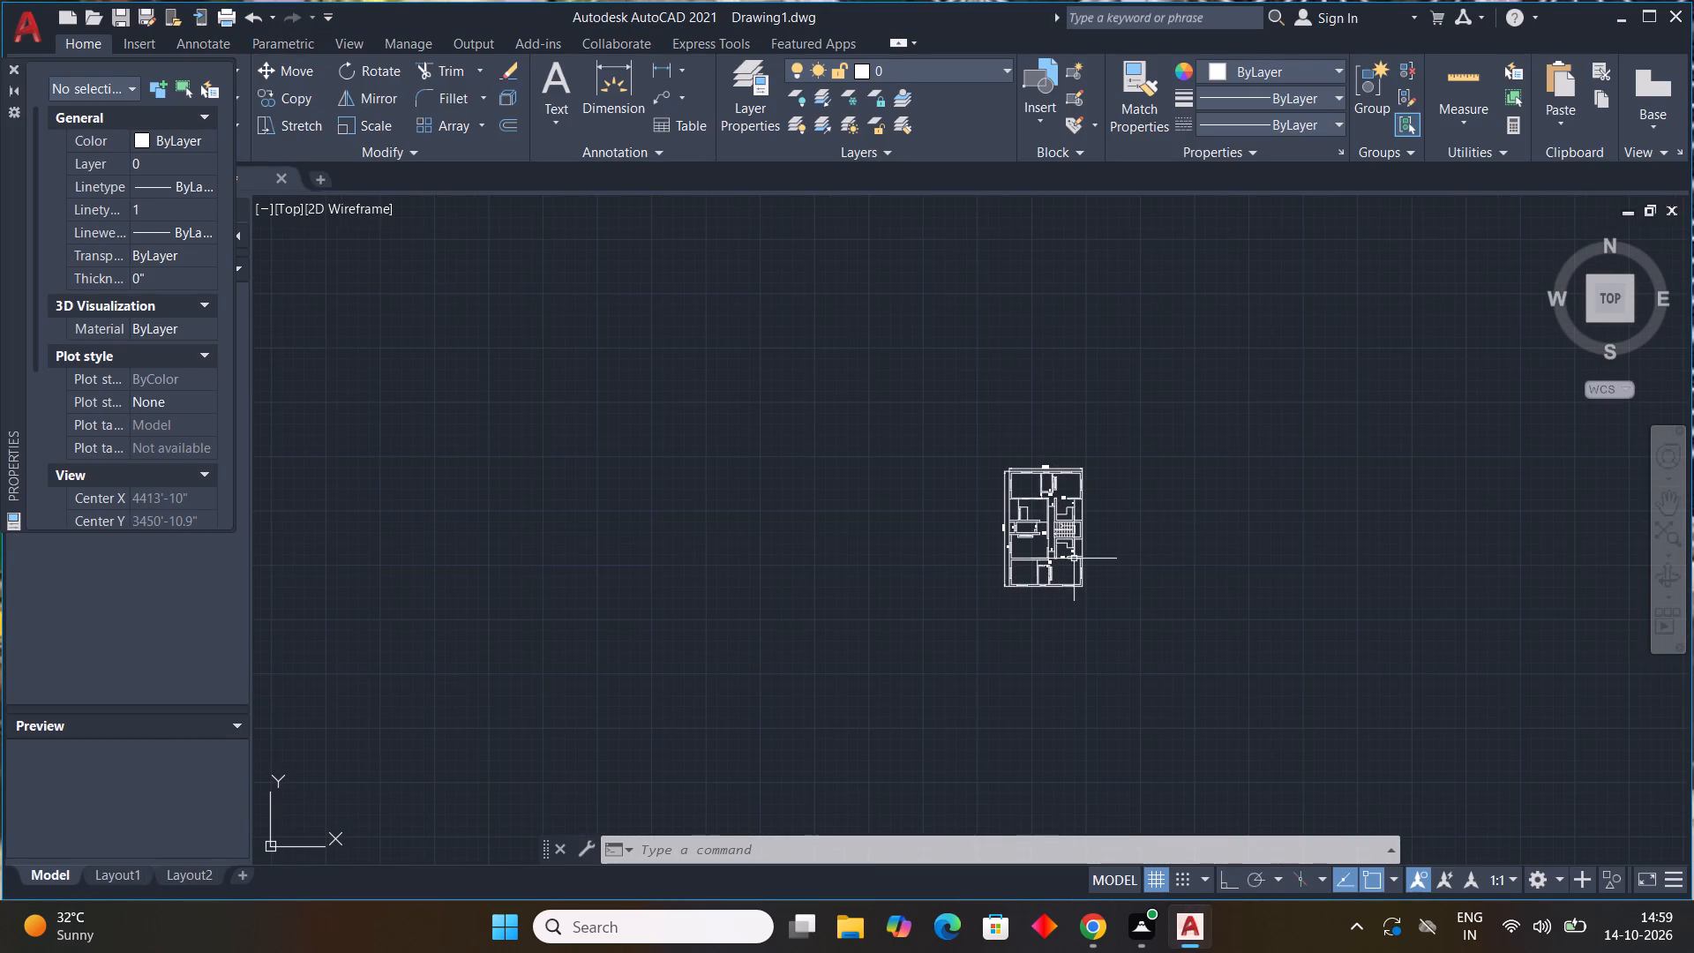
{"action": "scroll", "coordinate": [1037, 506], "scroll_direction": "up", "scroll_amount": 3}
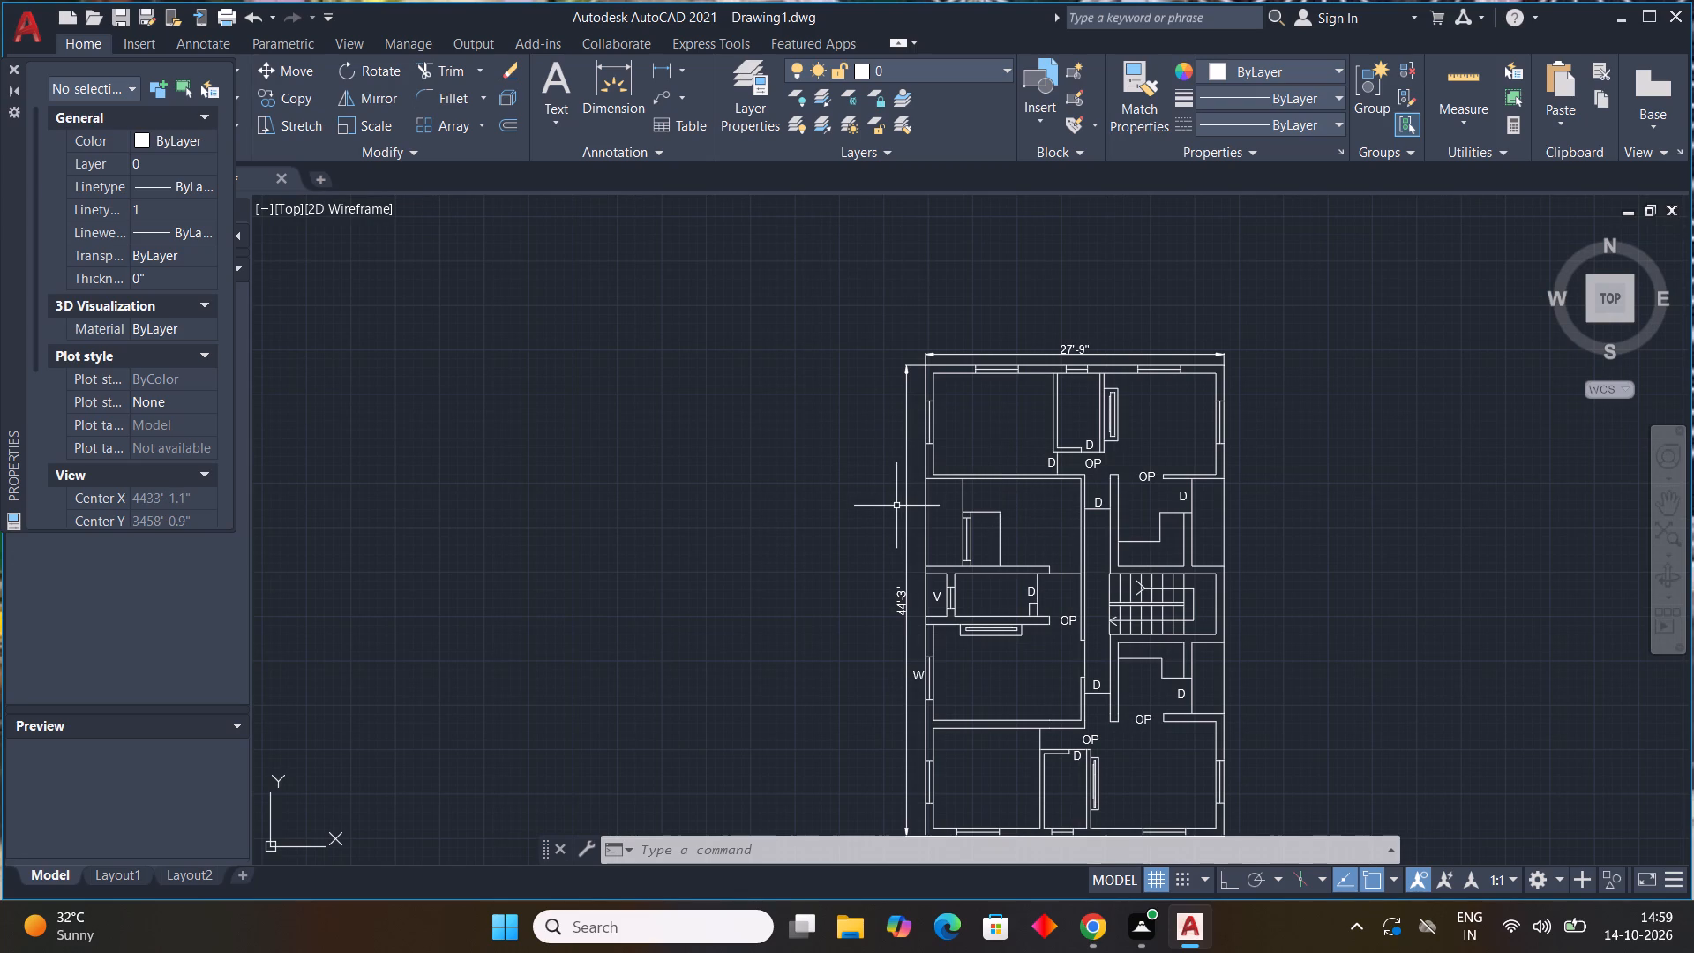
Insert the "Range-Oven - 30 in top" block from the DesignCenter Kitchens.dwg blocks in the empty space right of the plan.
{"action": "key", "text": "ctrl+2"}
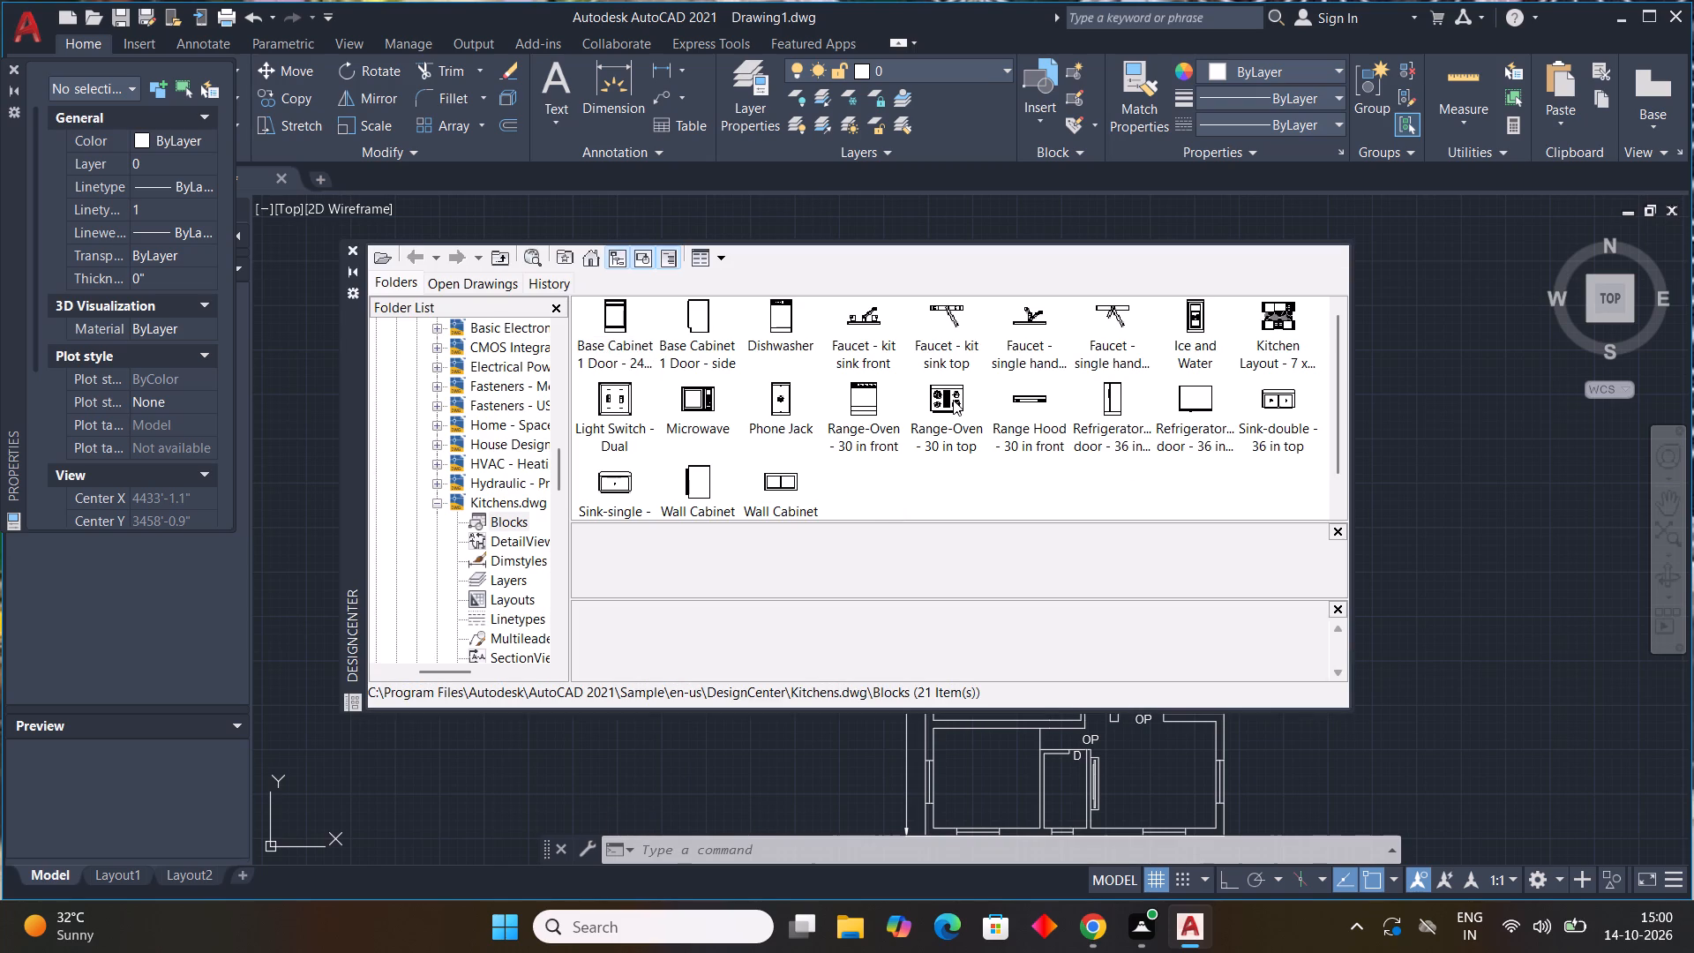
{"action": "double_click", "coordinate": [953, 400]}
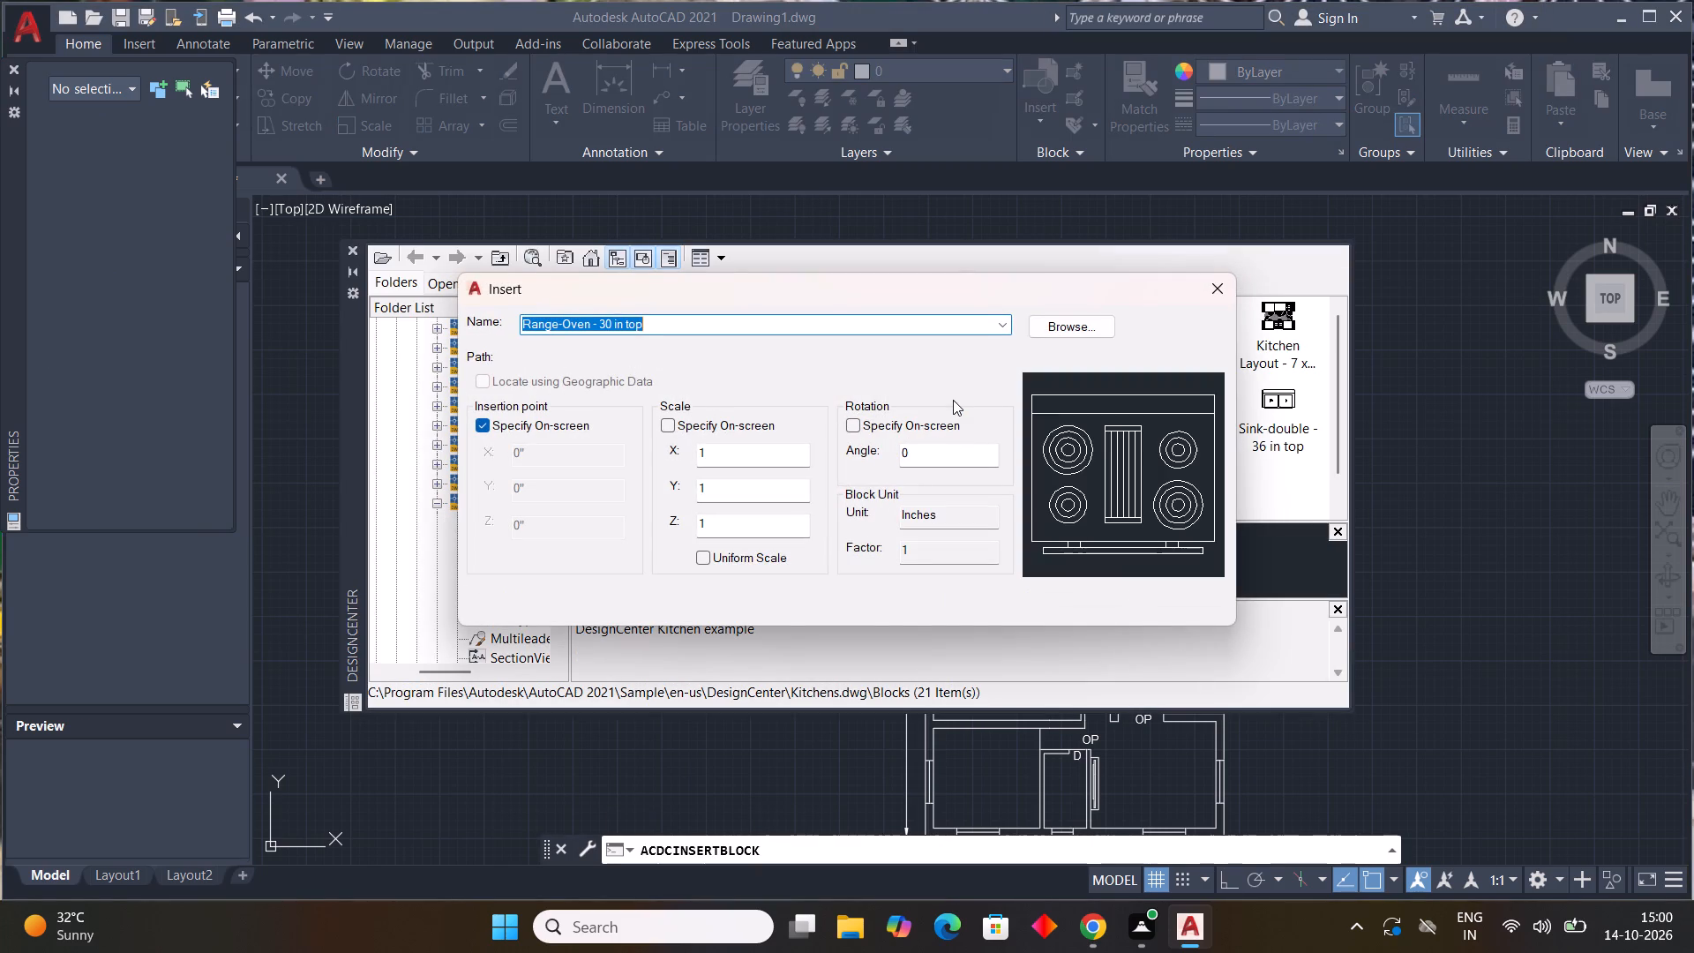
{"action": "left_click", "coordinate": [981, 597]}
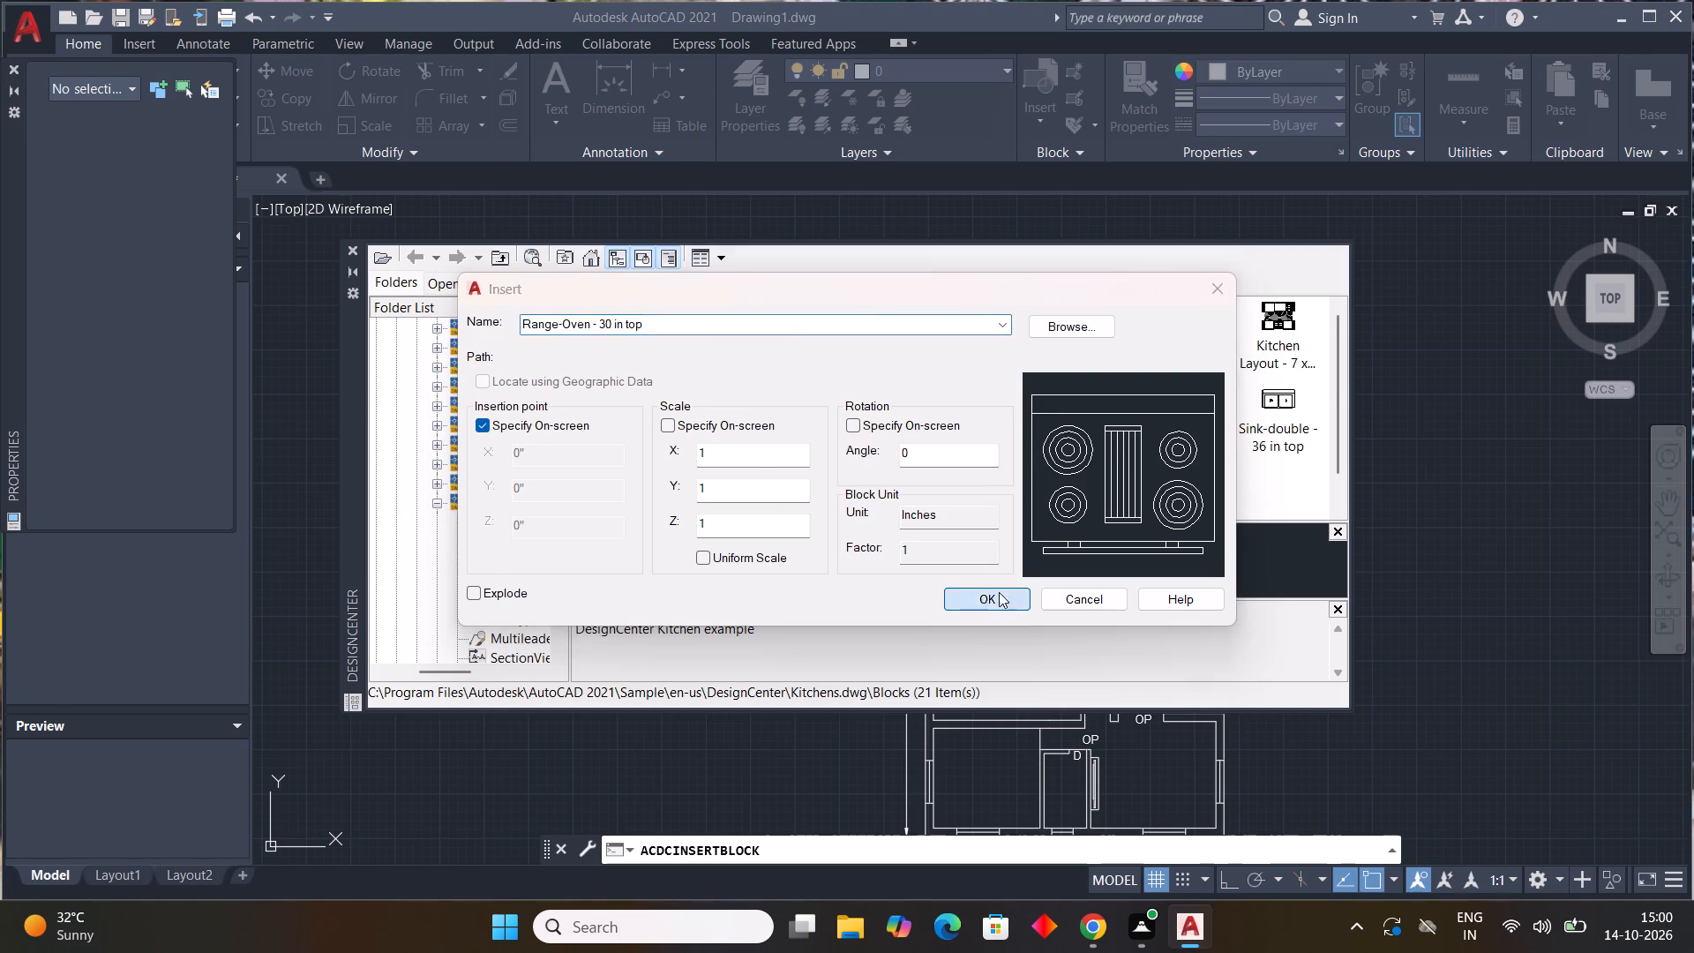
{"action": "left_click", "coordinate": [1448, 550]}
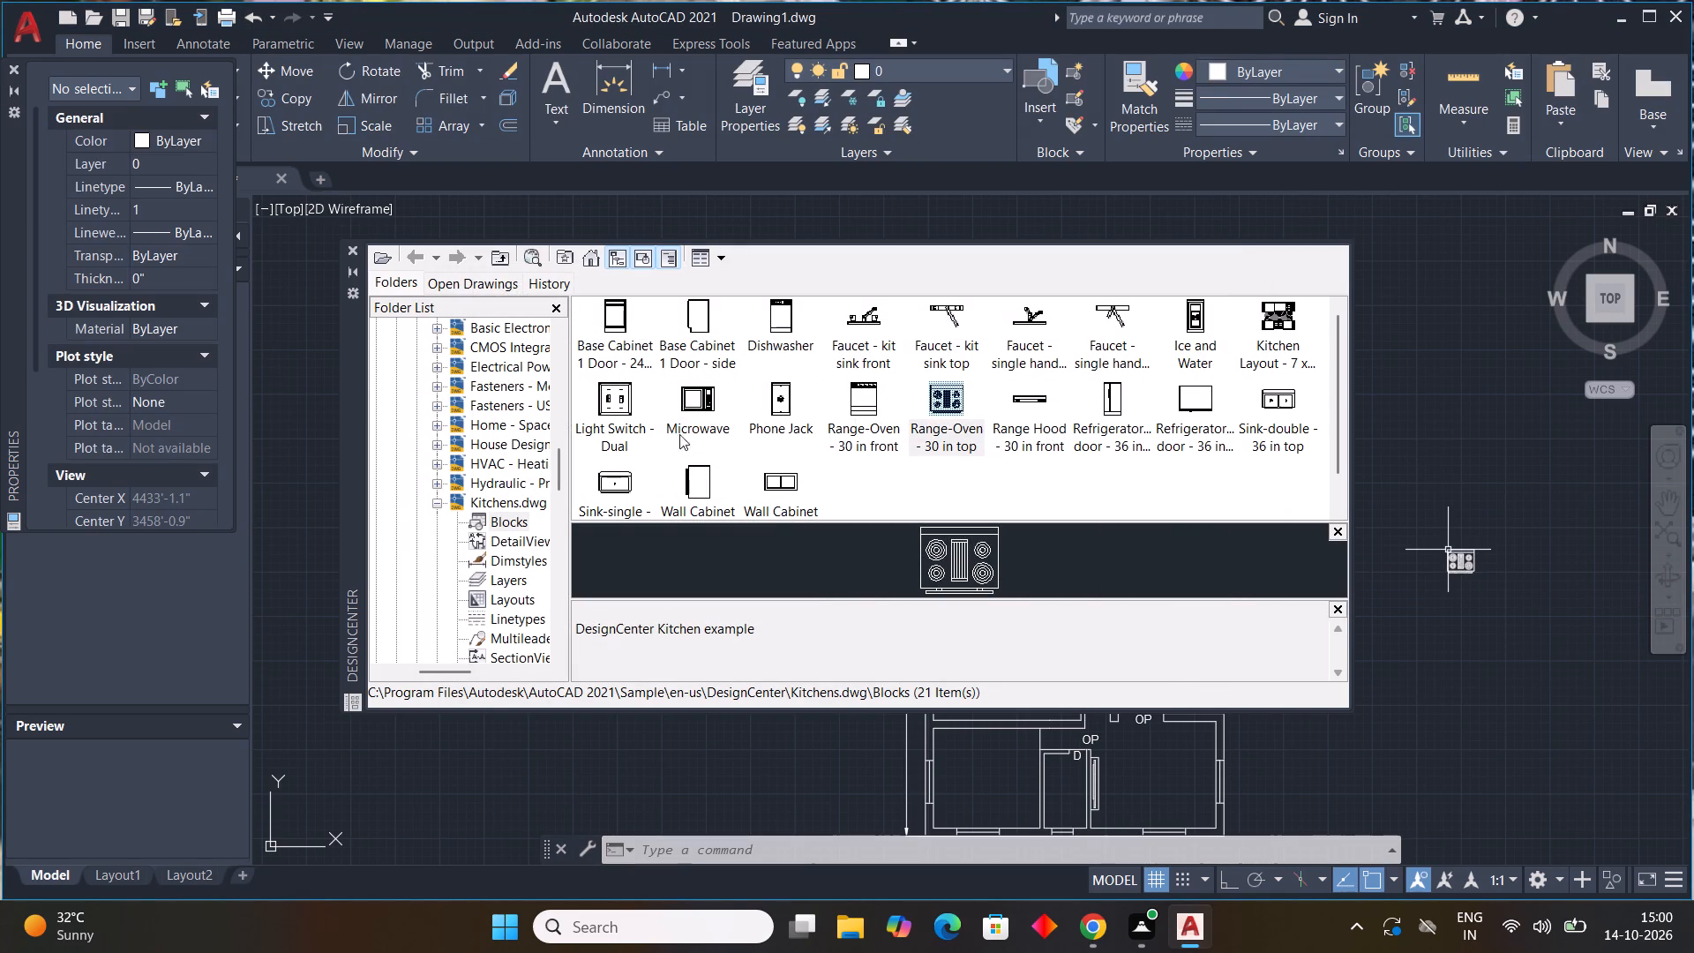
Insert the "Sink-single - 30 in top" block from Kitchens.dwg in the empty space below the range-oven.
{"action": "double_click", "coordinate": [618, 486]}
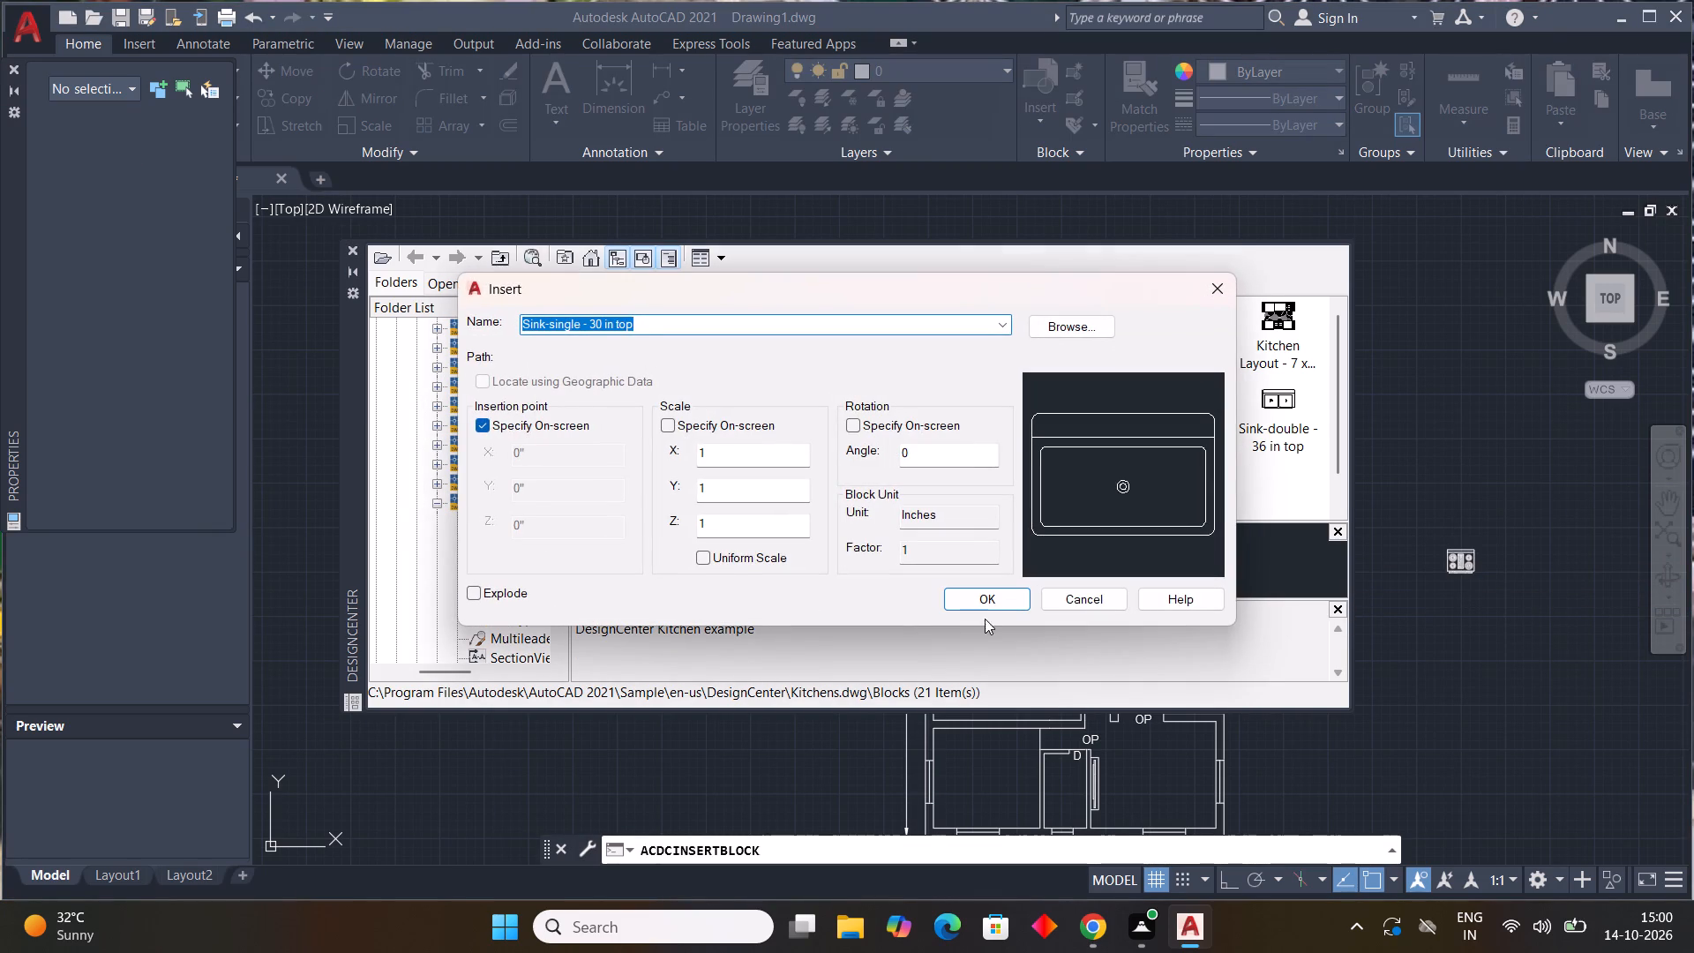
{"action": "left_click", "coordinate": [983, 601]}
{"action": "left_click", "coordinate": [1465, 652]}
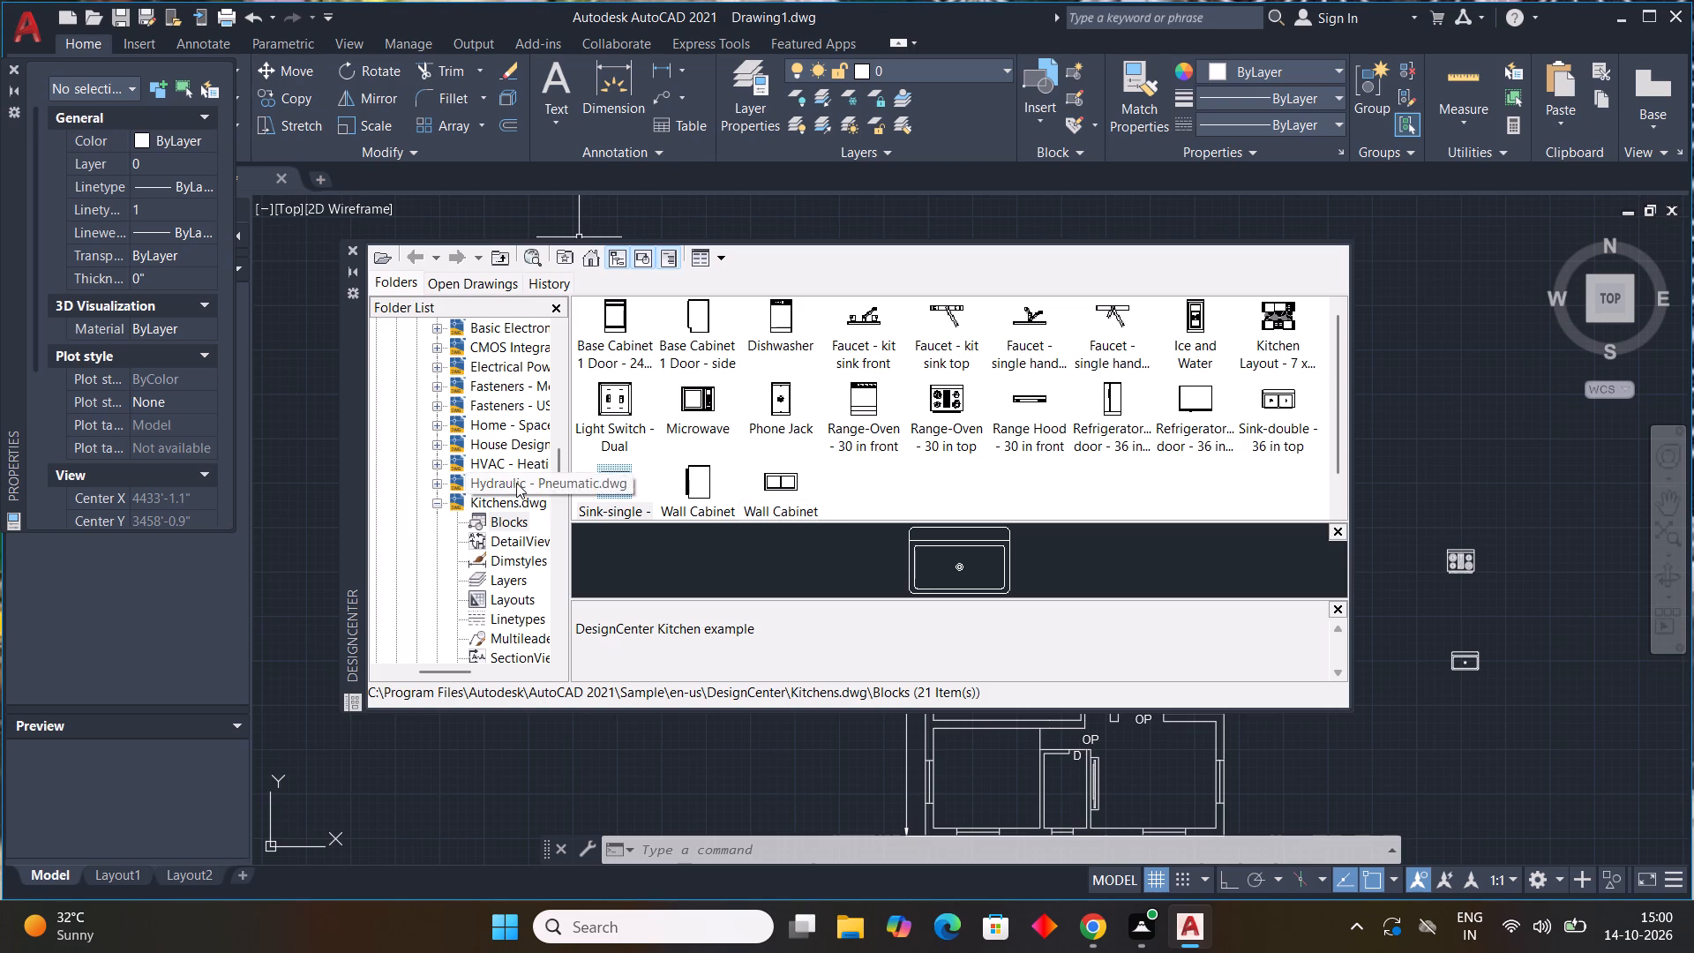
Insert the "Toilet - top" block from House Designer.dwg in the empty space above the range-oven.
{"action": "left_click", "coordinate": [508, 444]}
{"action": "double_click", "coordinate": [616, 320]}
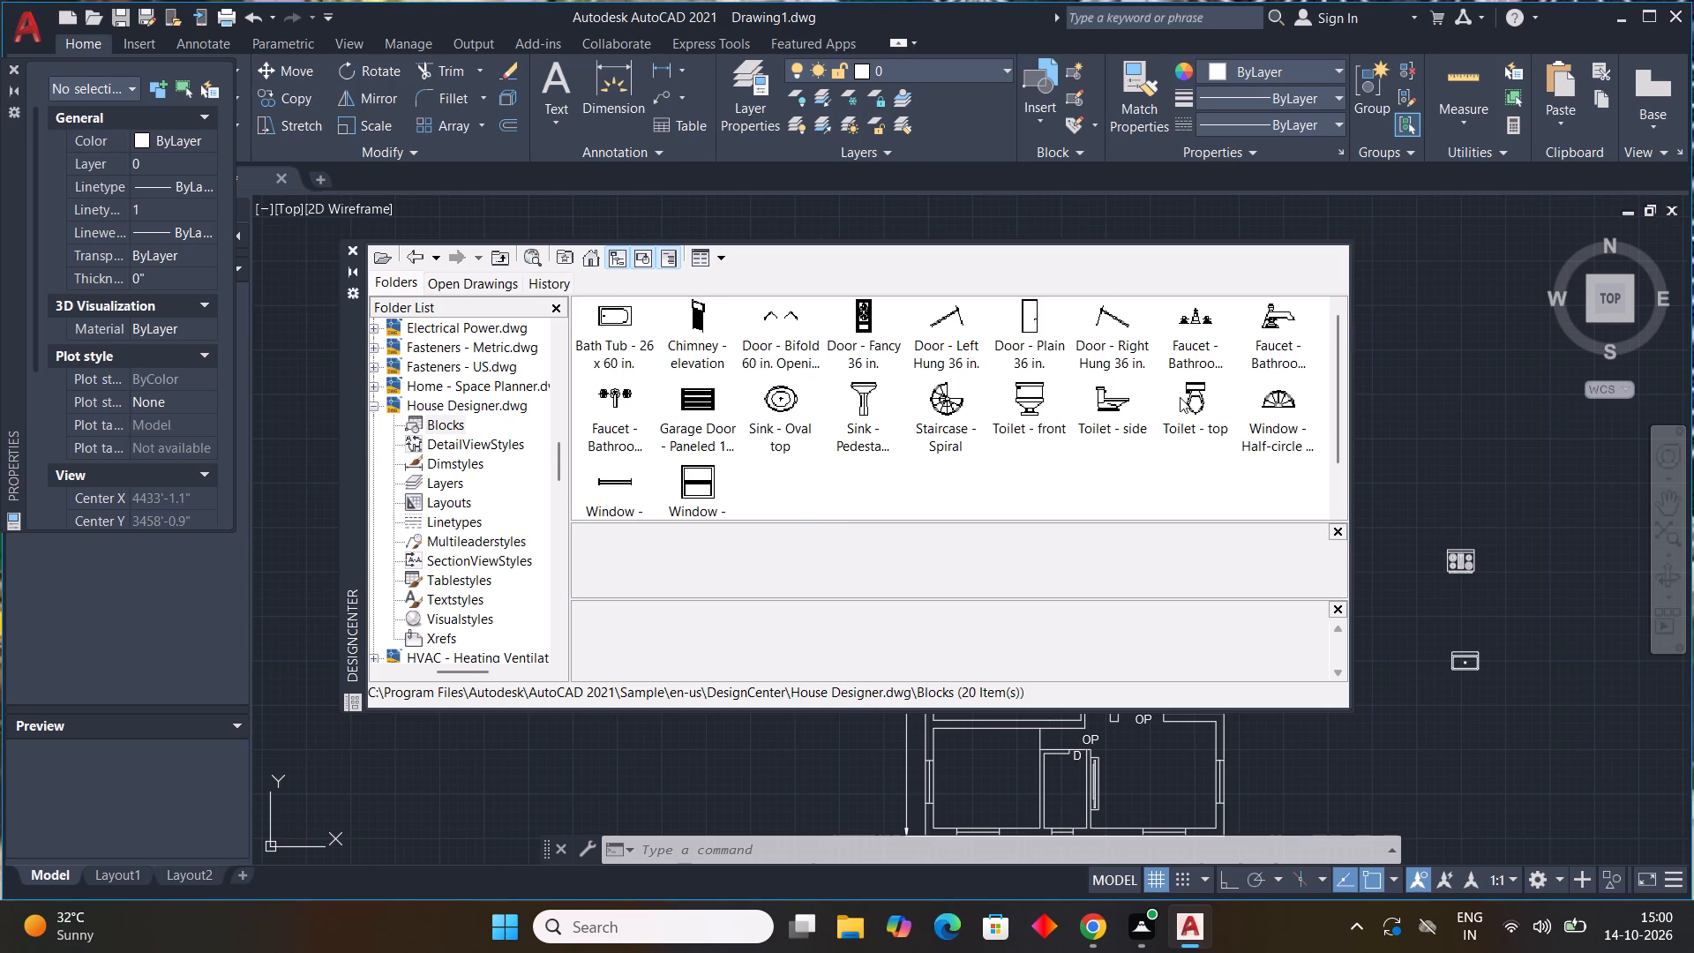
{"action": "double_click", "coordinate": [1196, 400]}
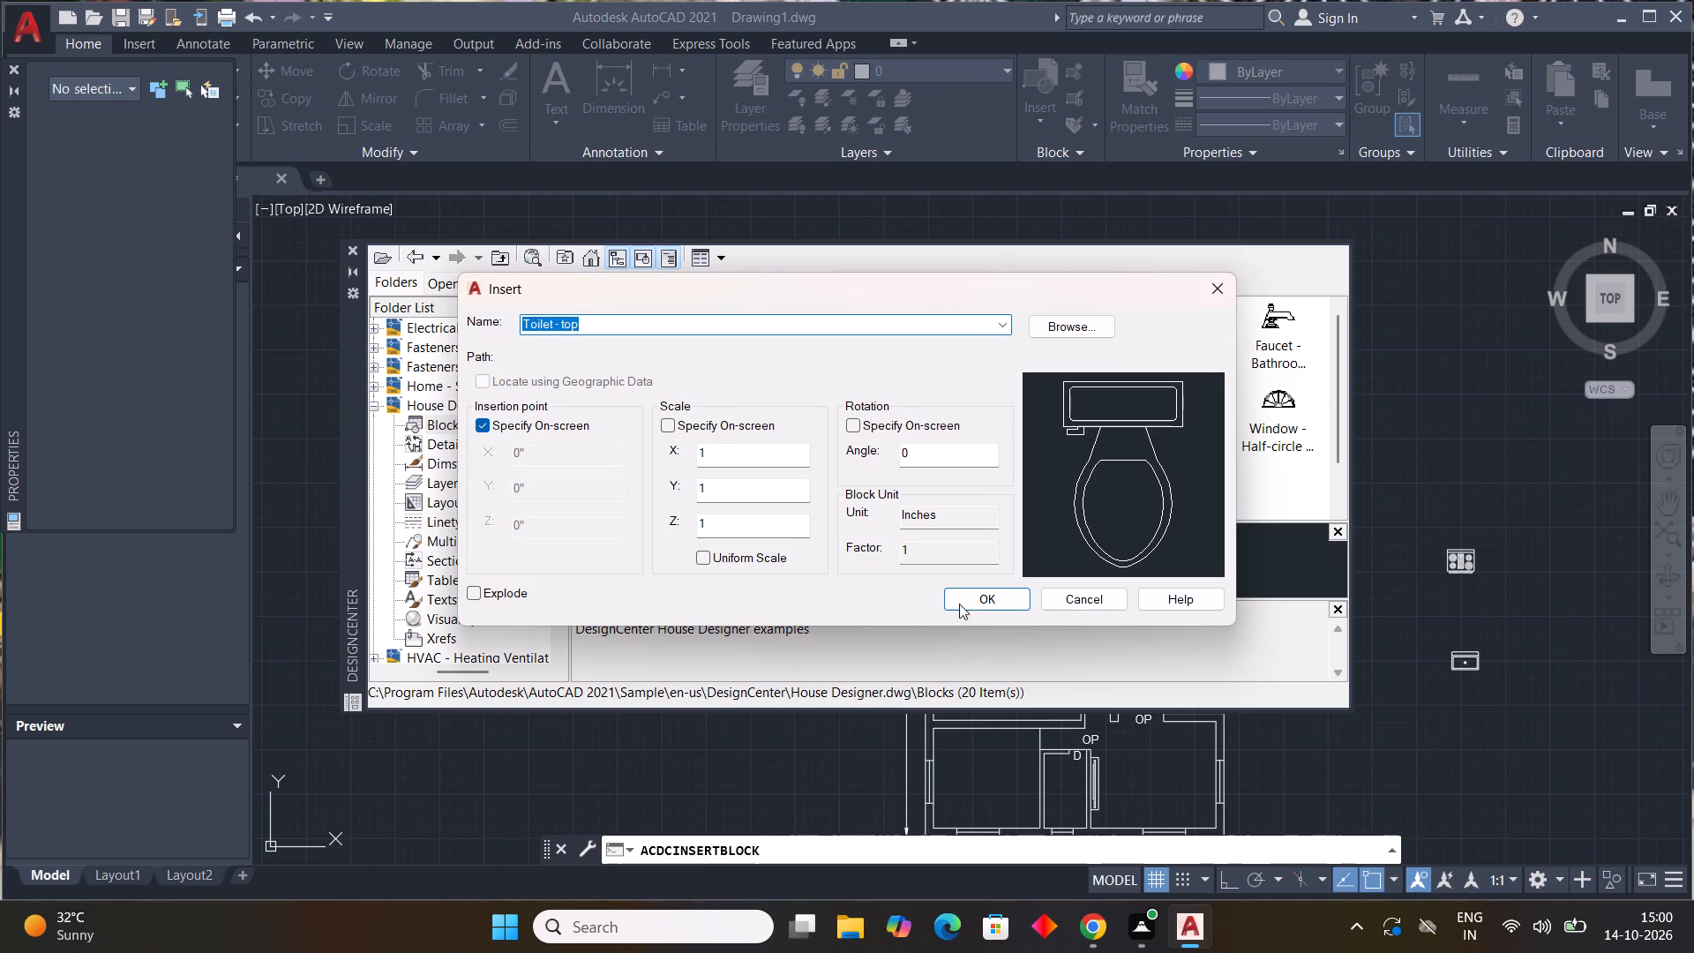
{"action": "left_click", "coordinate": [981, 603]}
{"action": "left_click", "coordinate": [1420, 433]}
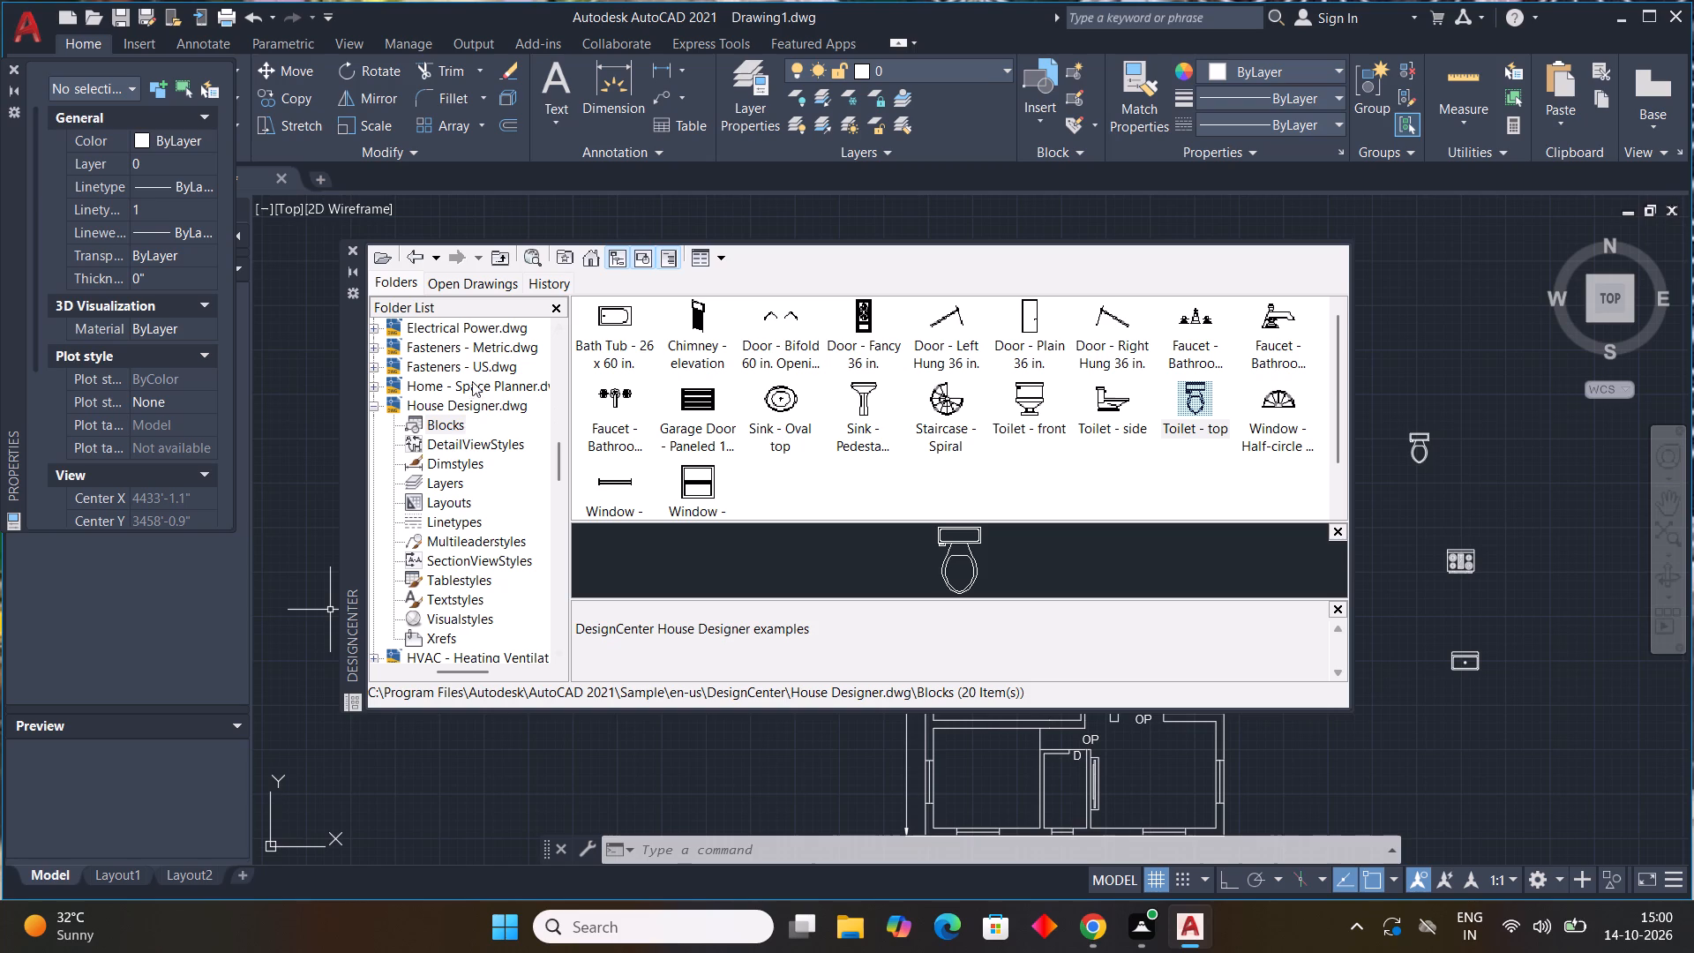
Insert the "Bed - Queen" block from Home - Space Planner.dwg in the empty space above the toilet.
{"action": "double_click", "coordinate": [462, 409]}
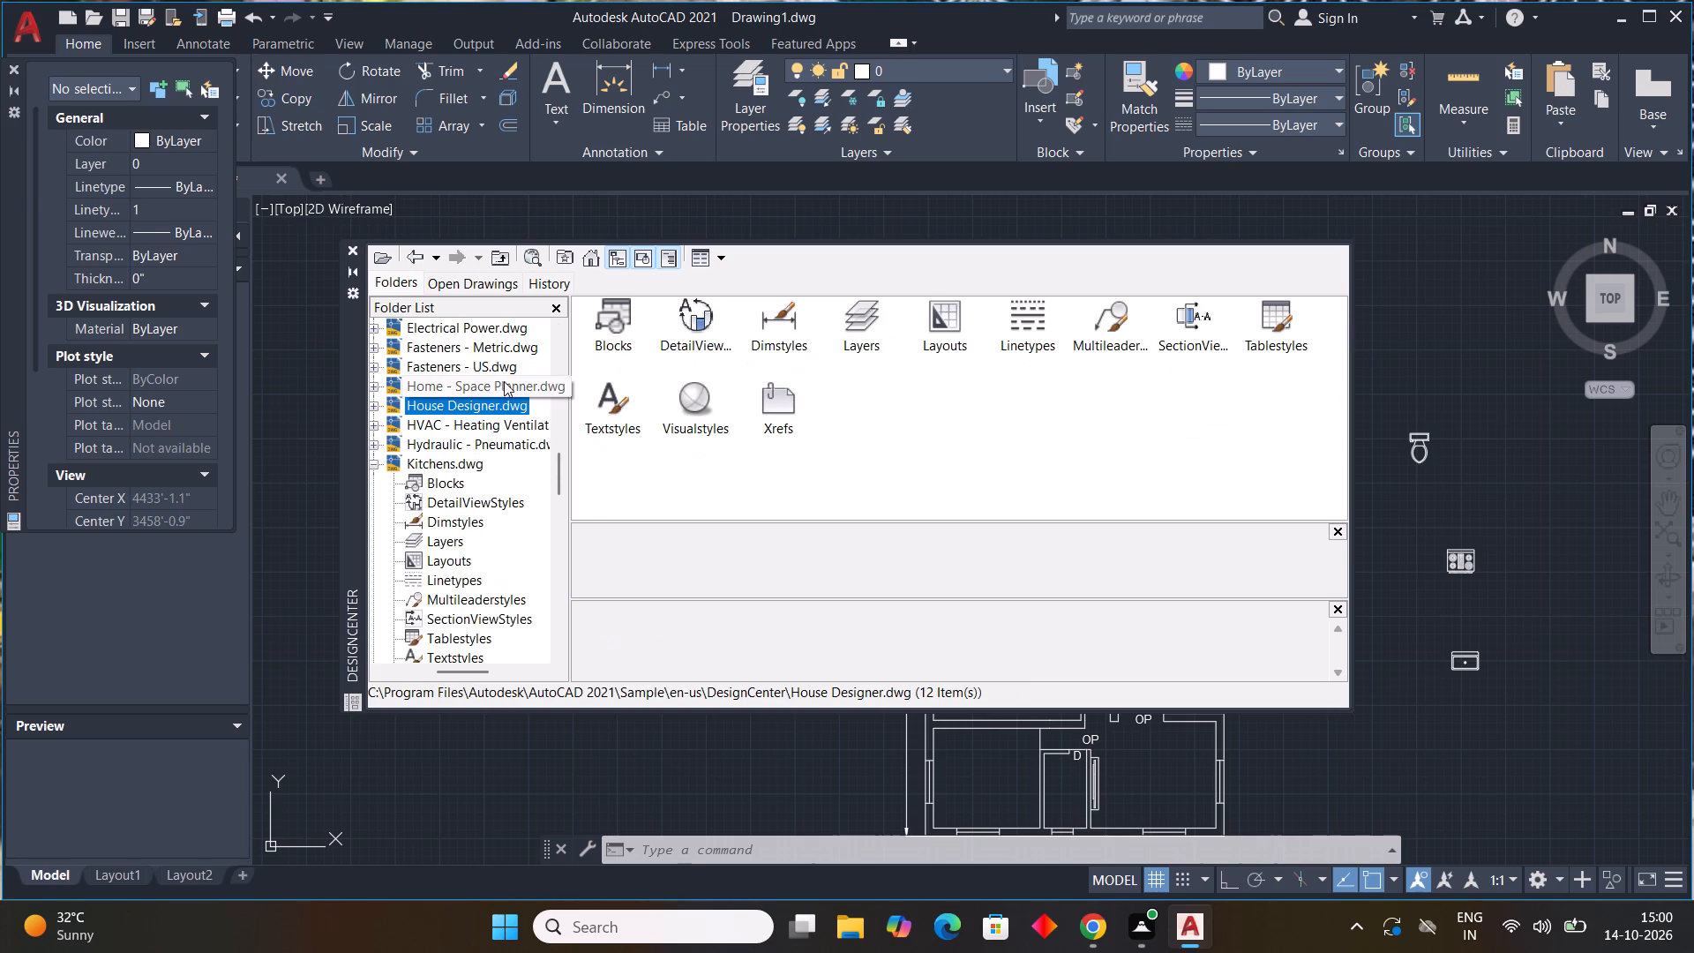
{"action": "double_click", "coordinate": [600, 326]}
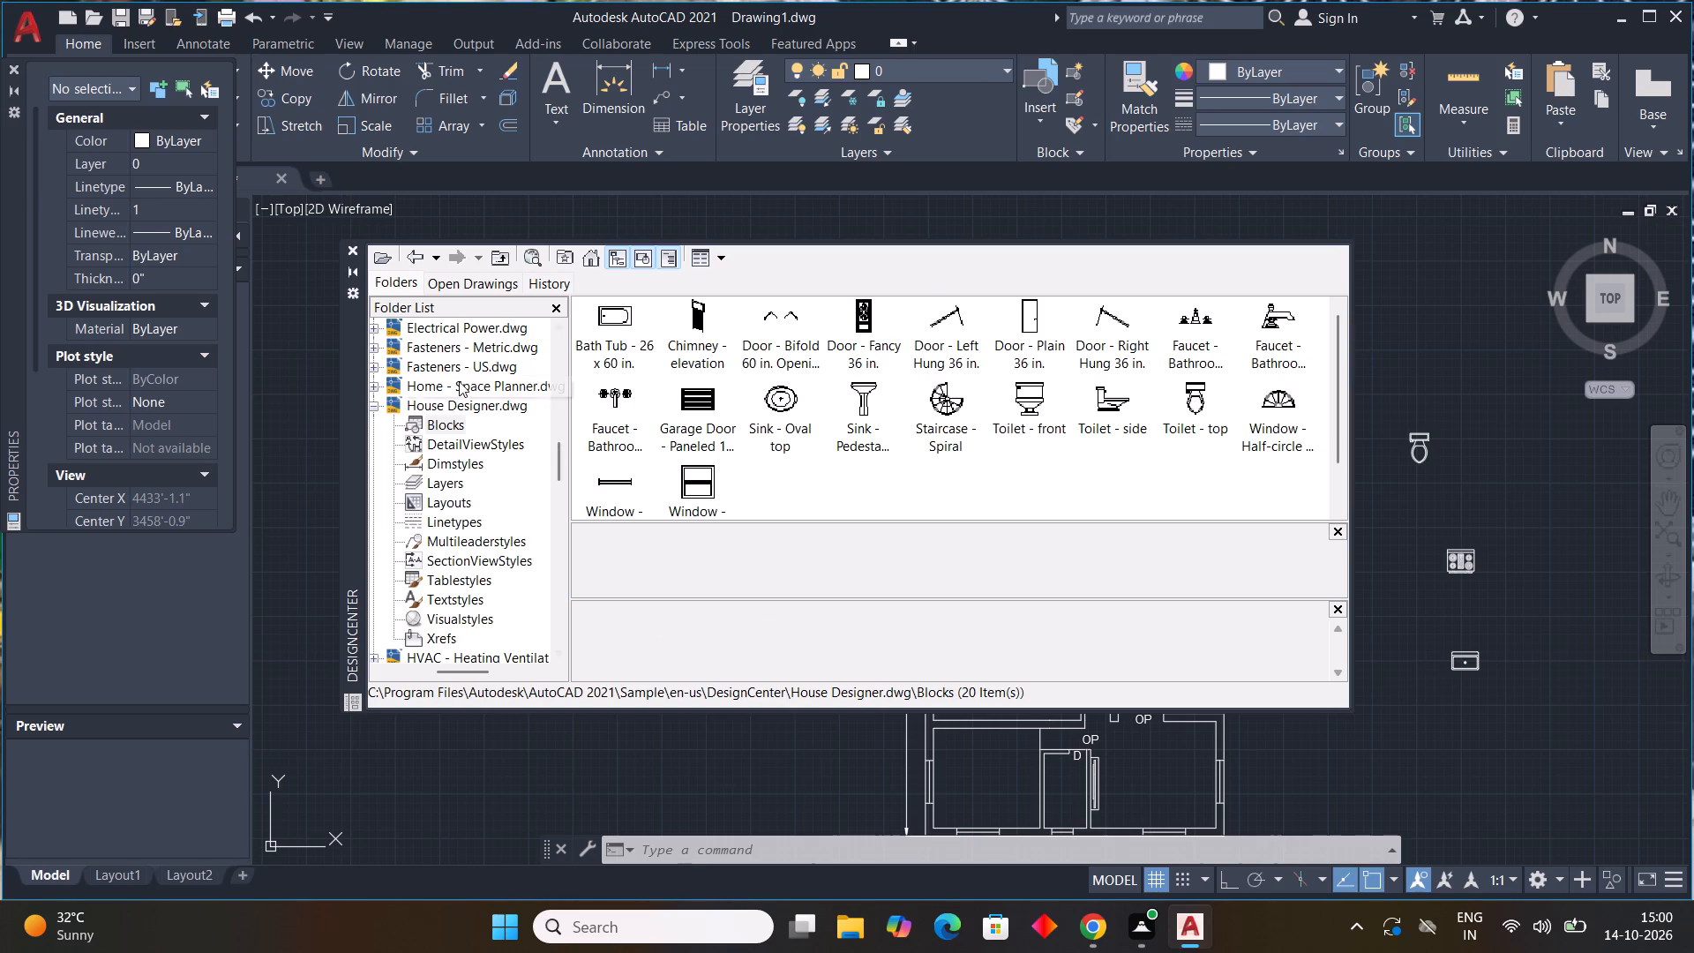
{"action": "double_click", "coordinate": [423, 386]}
{"action": "double_click", "coordinate": [595, 326]}
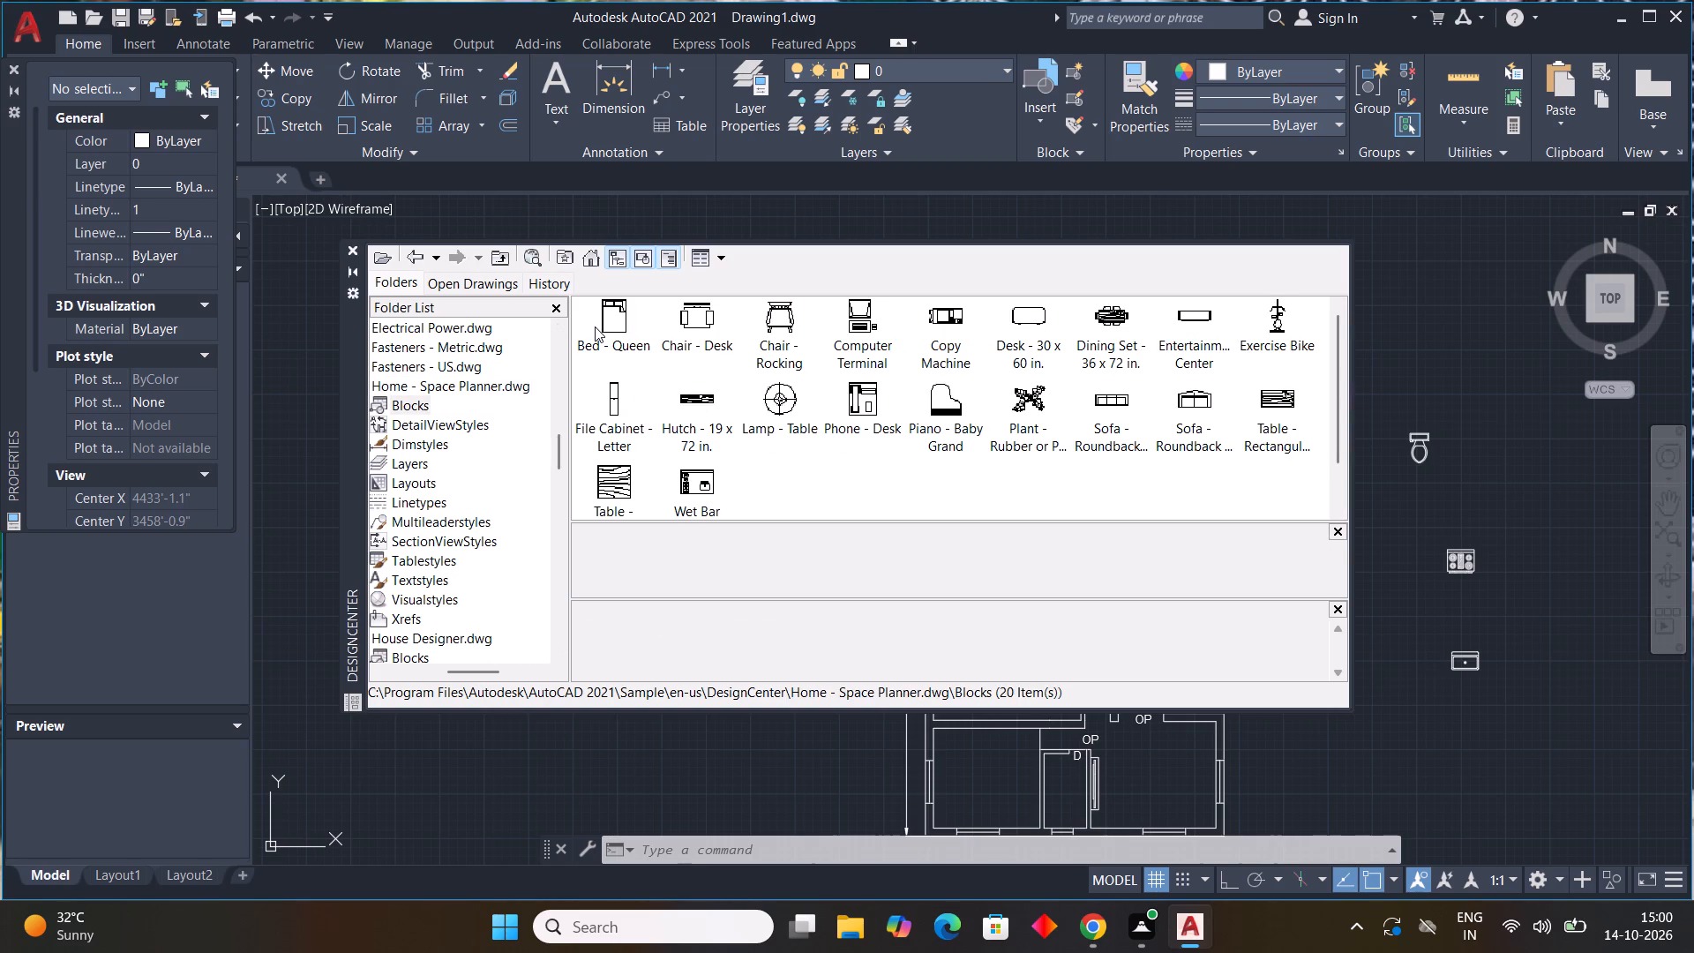
{"action": "left_click", "coordinate": [610, 327]}
{"action": "left_click", "coordinate": [609, 321]}
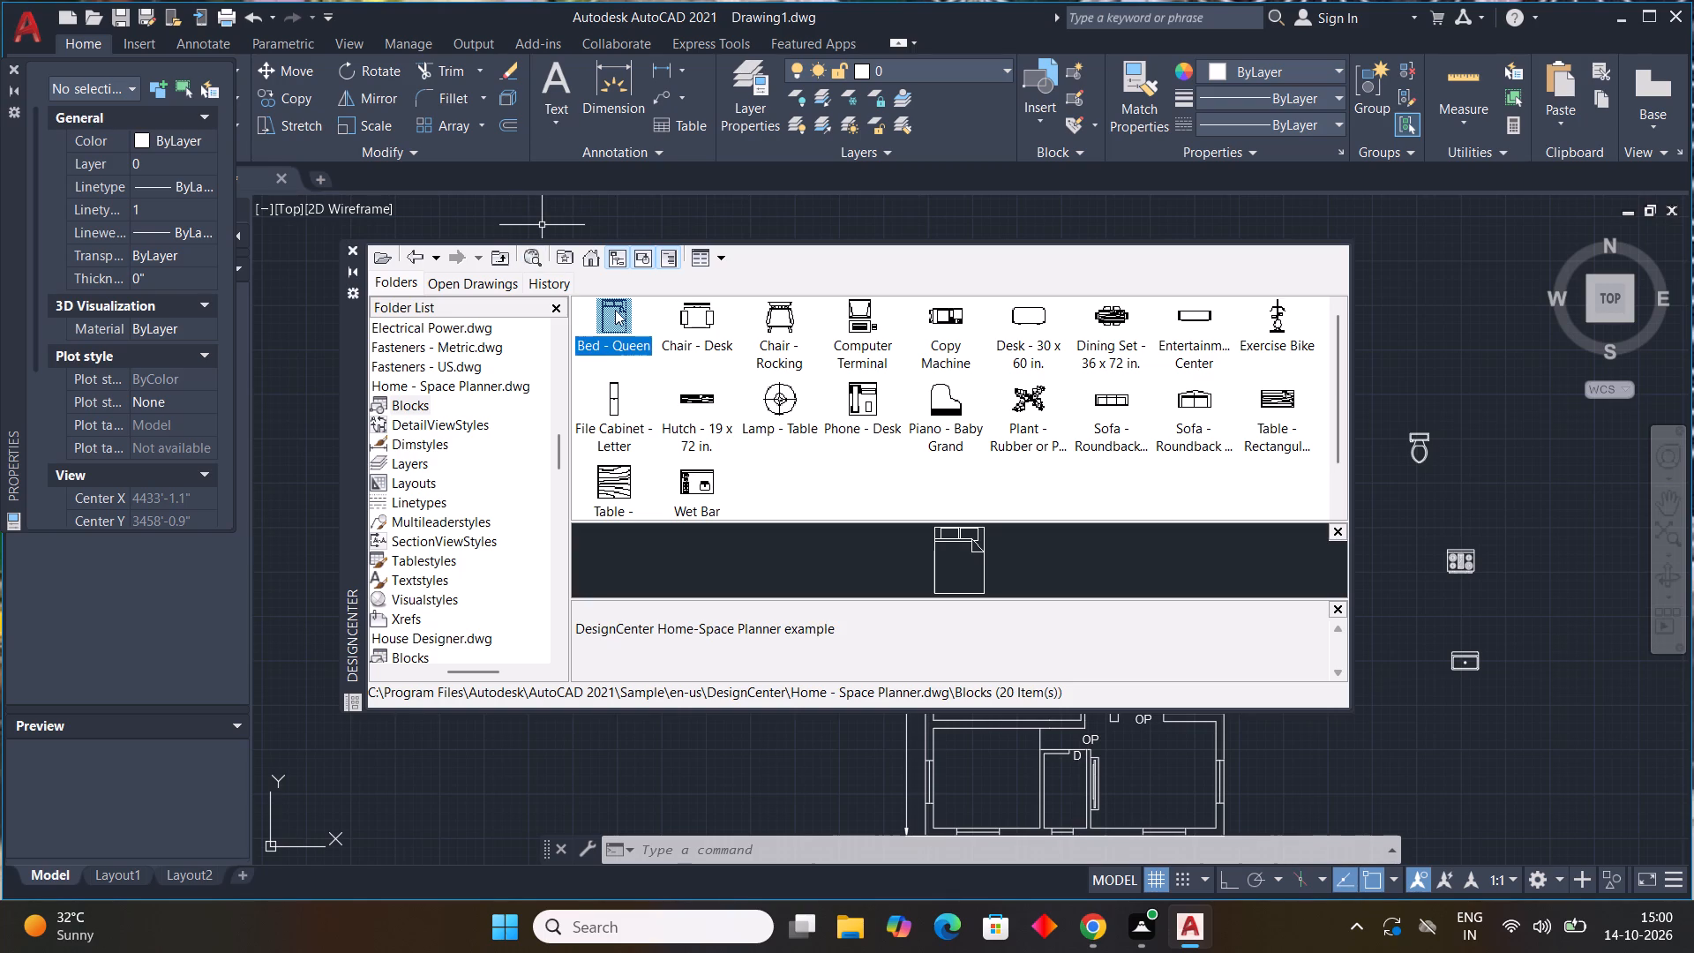
{"action": "double_click", "coordinate": [615, 310]}
{"action": "left_click", "coordinate": [965, 599]}
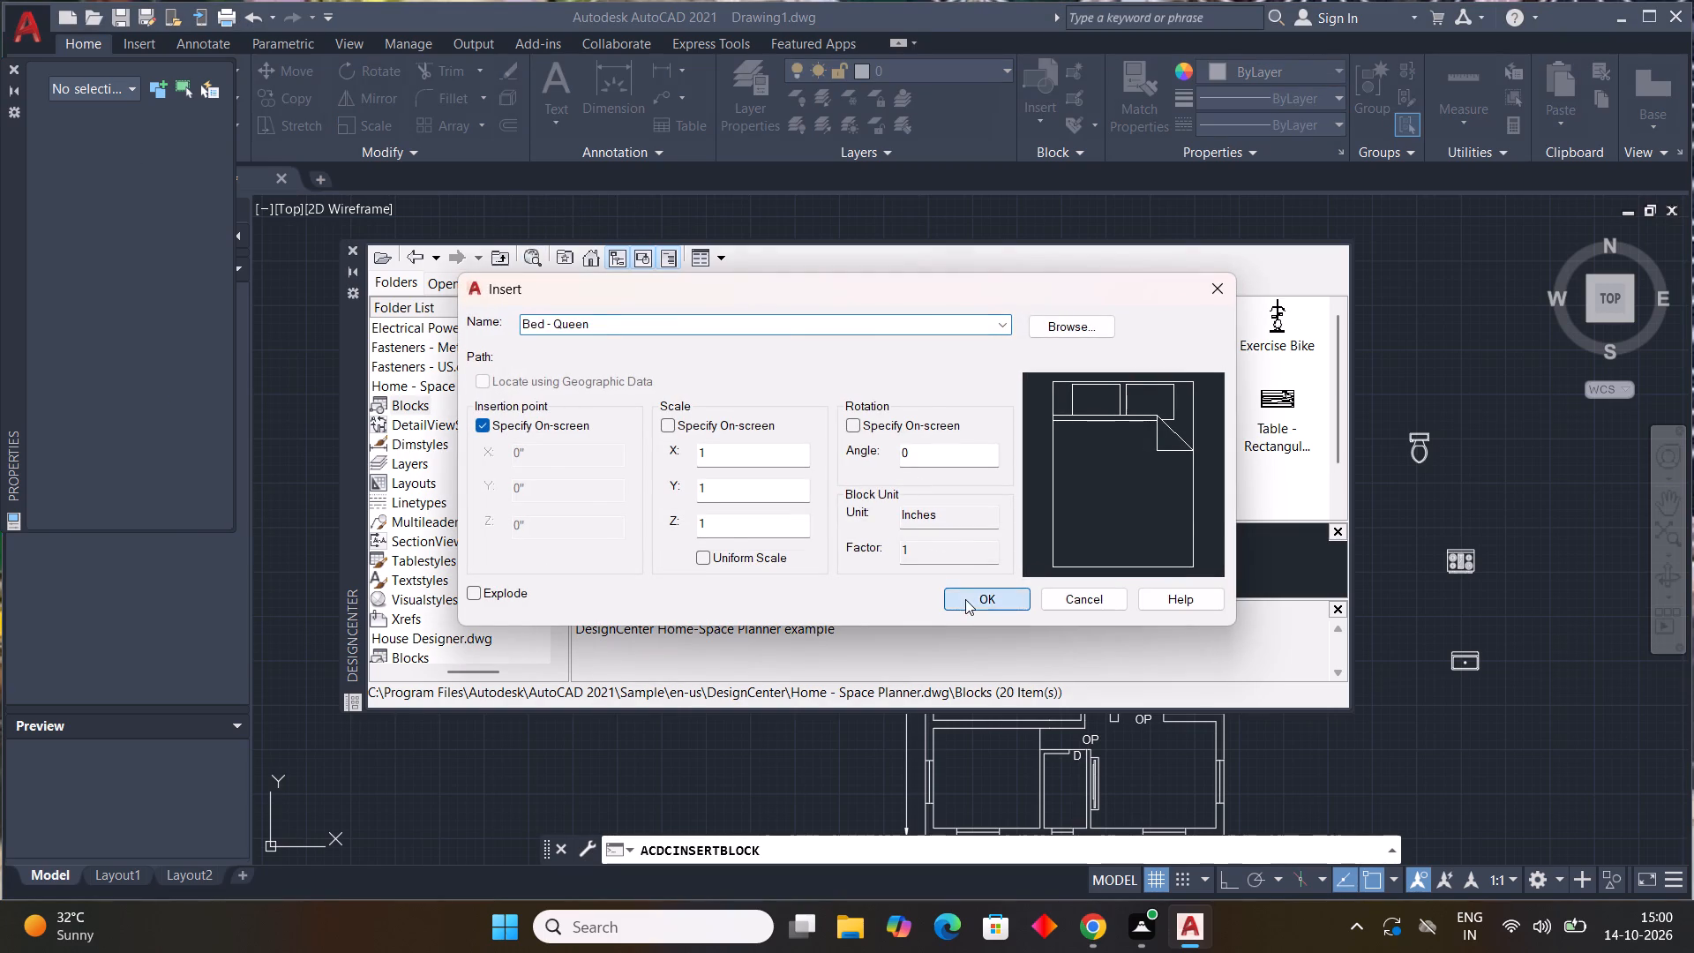
{"action": "left_click_drag", "start_coordinate": [1400, 342], "coordinate": [1400, 328]}
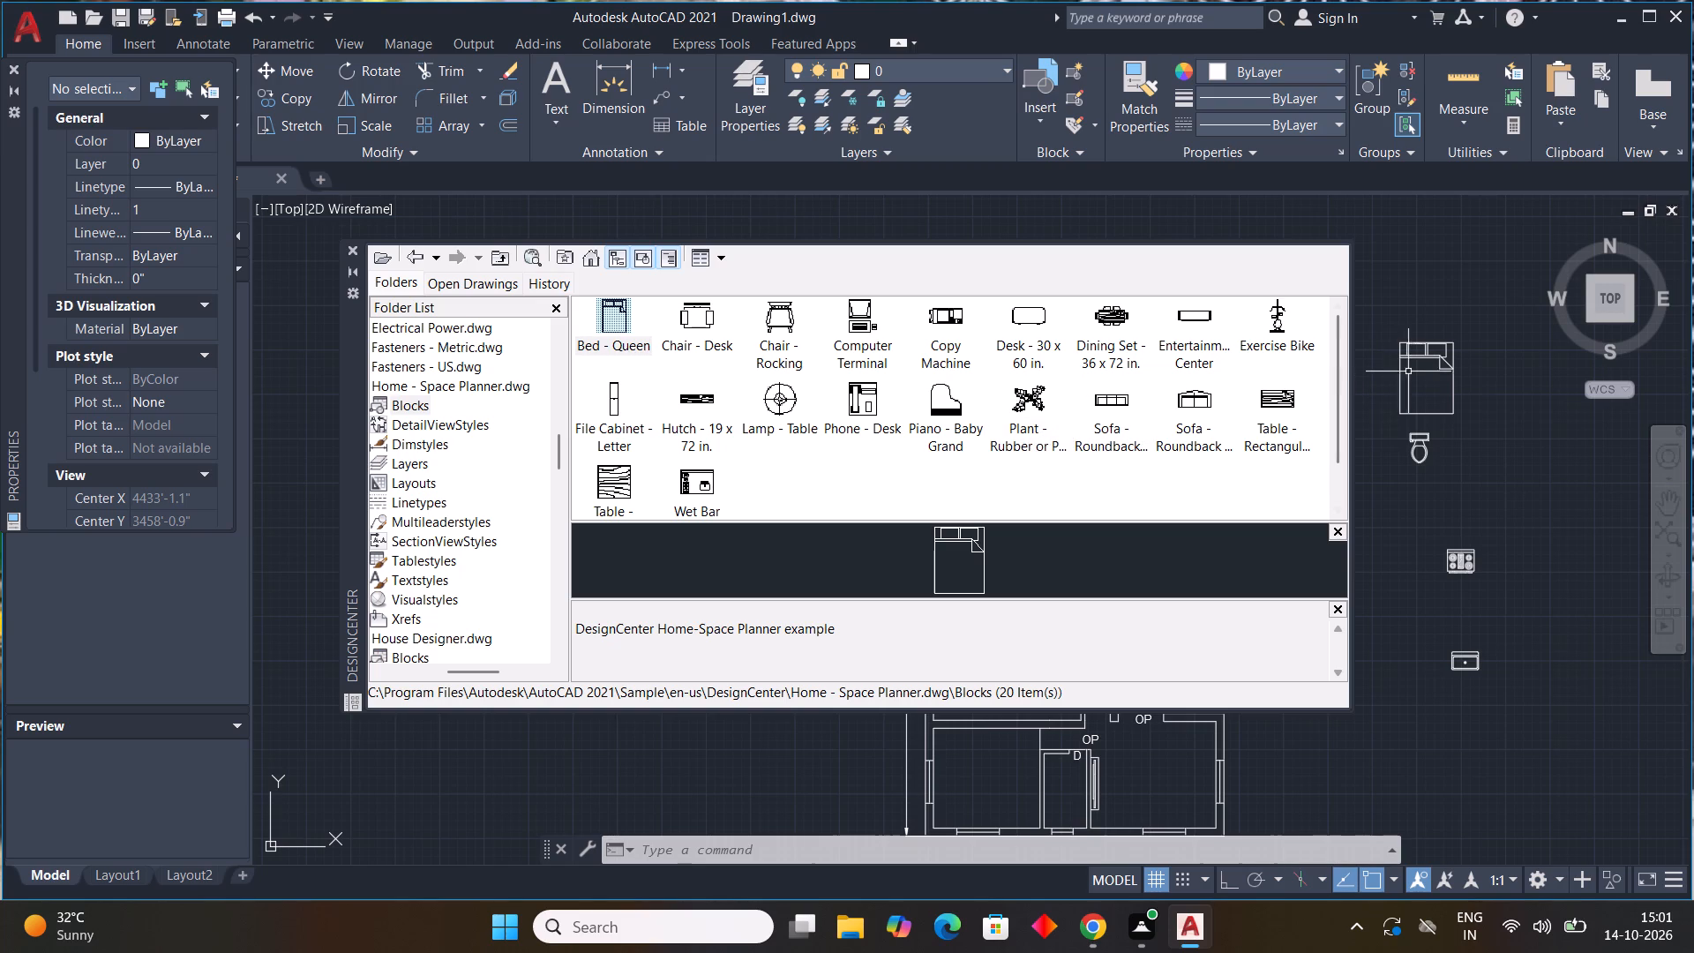
Insert the "Sofa - Roundback 7ft." block from Home - Space Planner.dwg in the empty space beside the toilet.
{"action": "double_click", "coordinate": [1107, 397]}
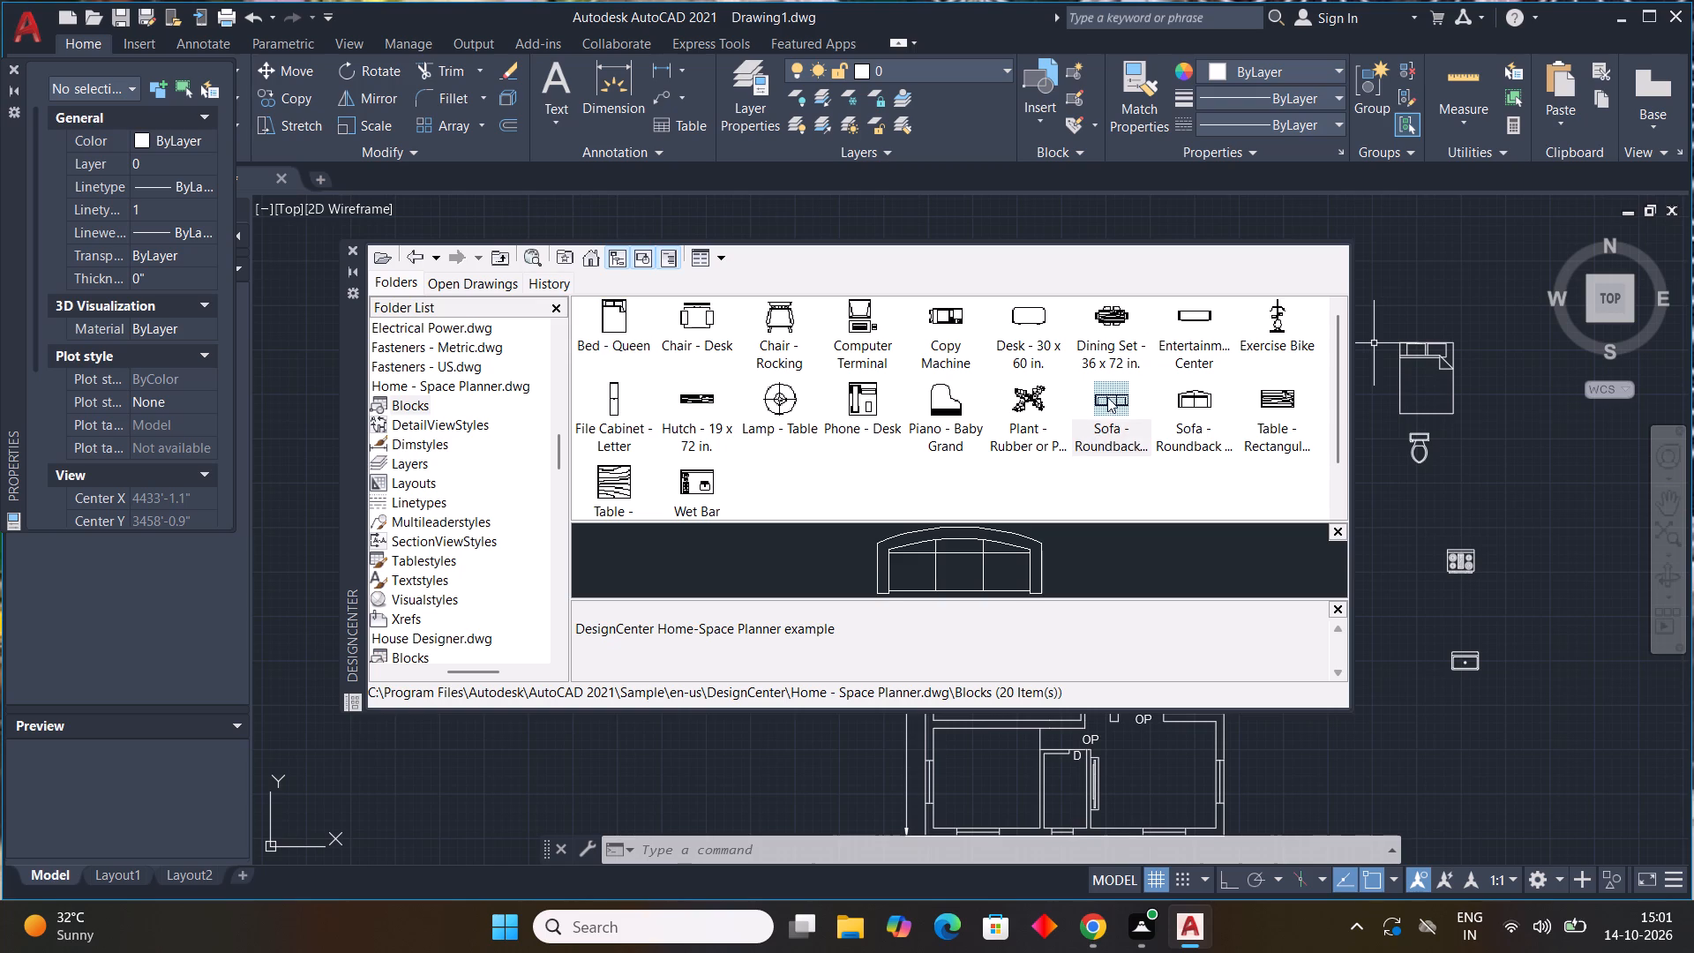
{"action": "left_click", "coordinate": [1012, 598]}
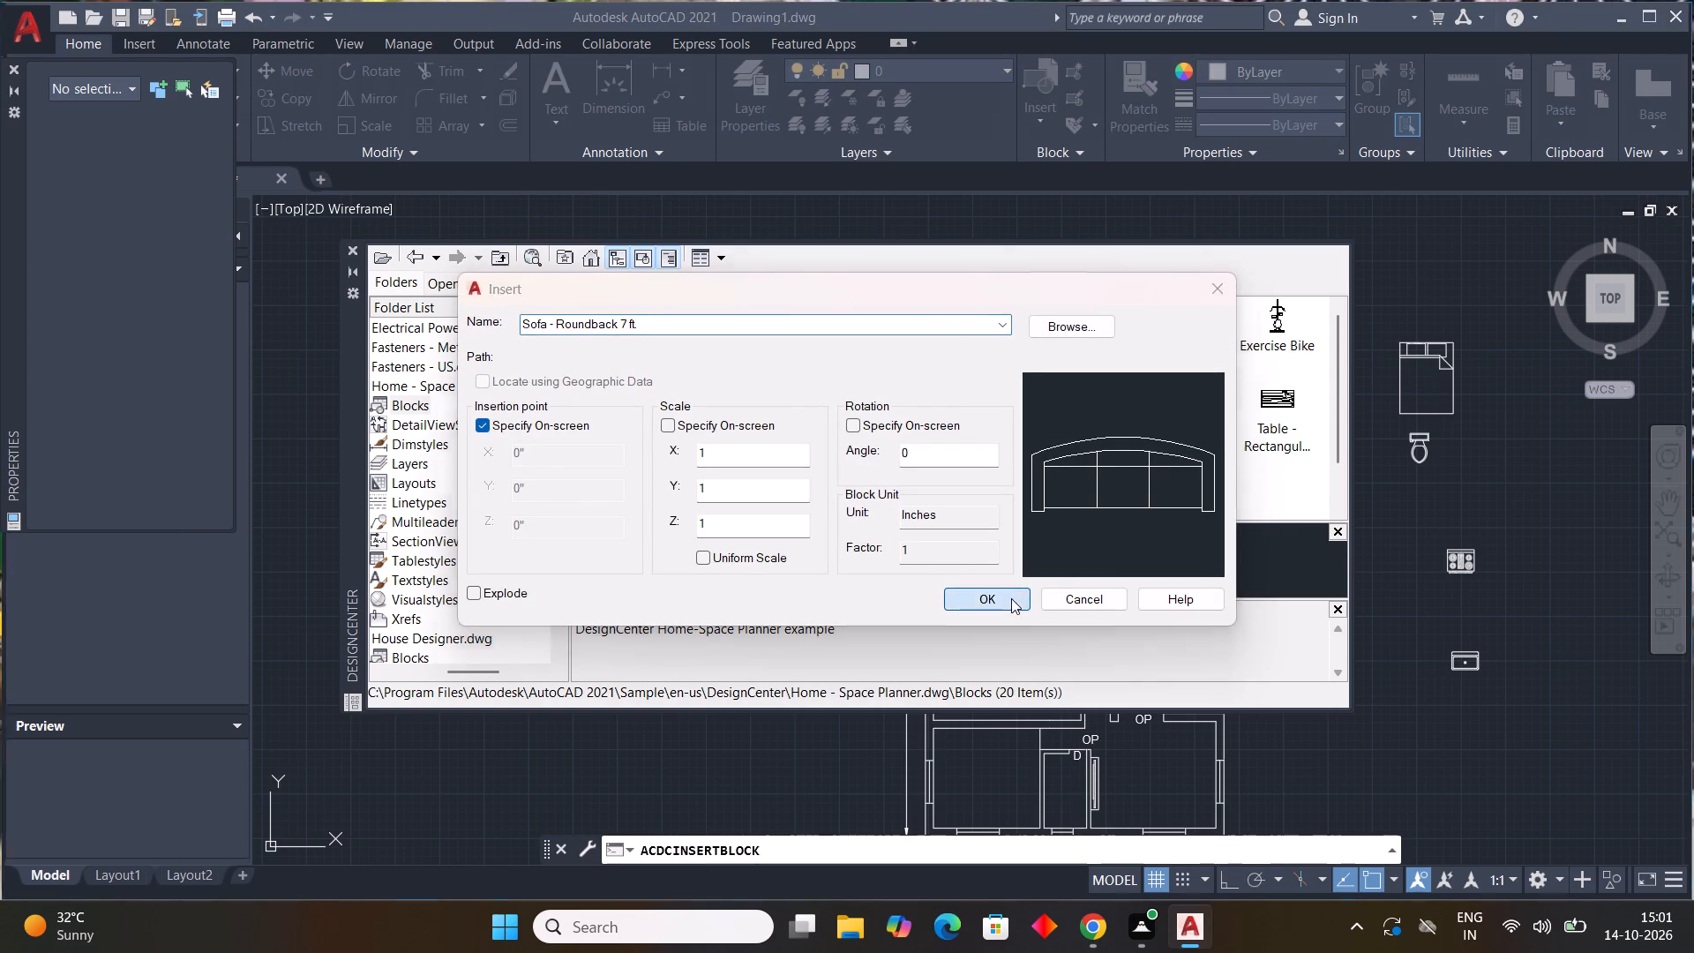
{"action": "left_click", "coordinate": [1516, 427]}
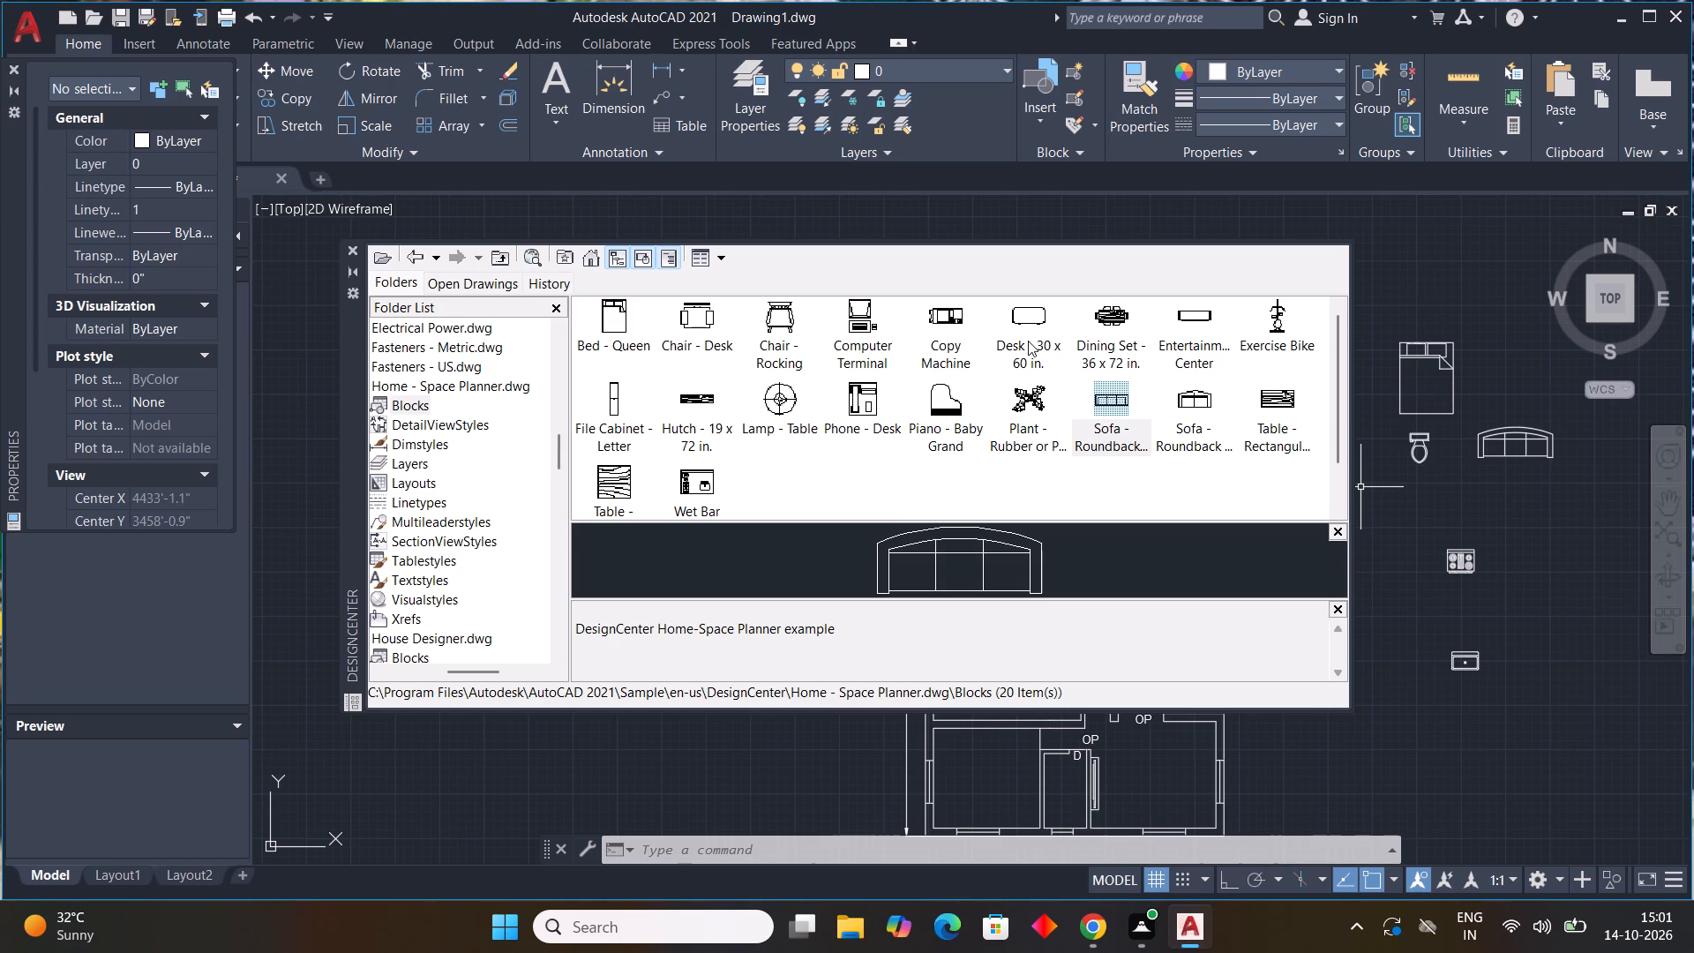
Insert the "Desk - 30 x 60 in." block below the sofa and close DesignCenter.
{"action": "double_click", "coordinate": [1026, 313]}
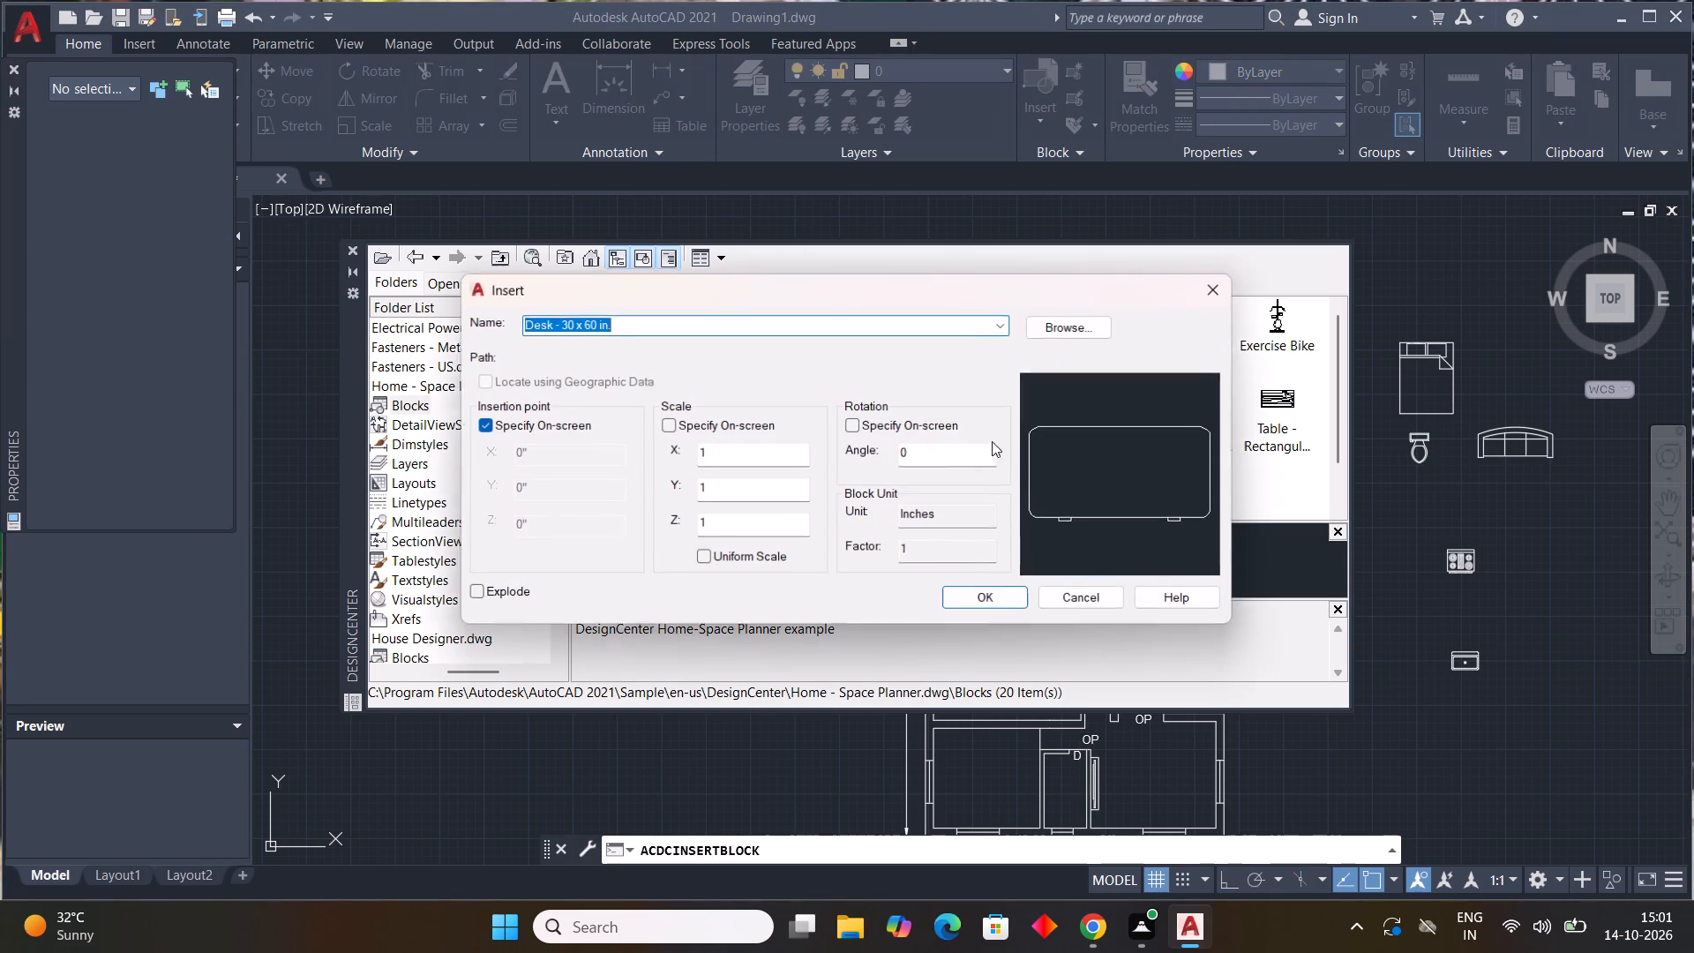
{"action": "left_click", "coordinate": [966, 597]}
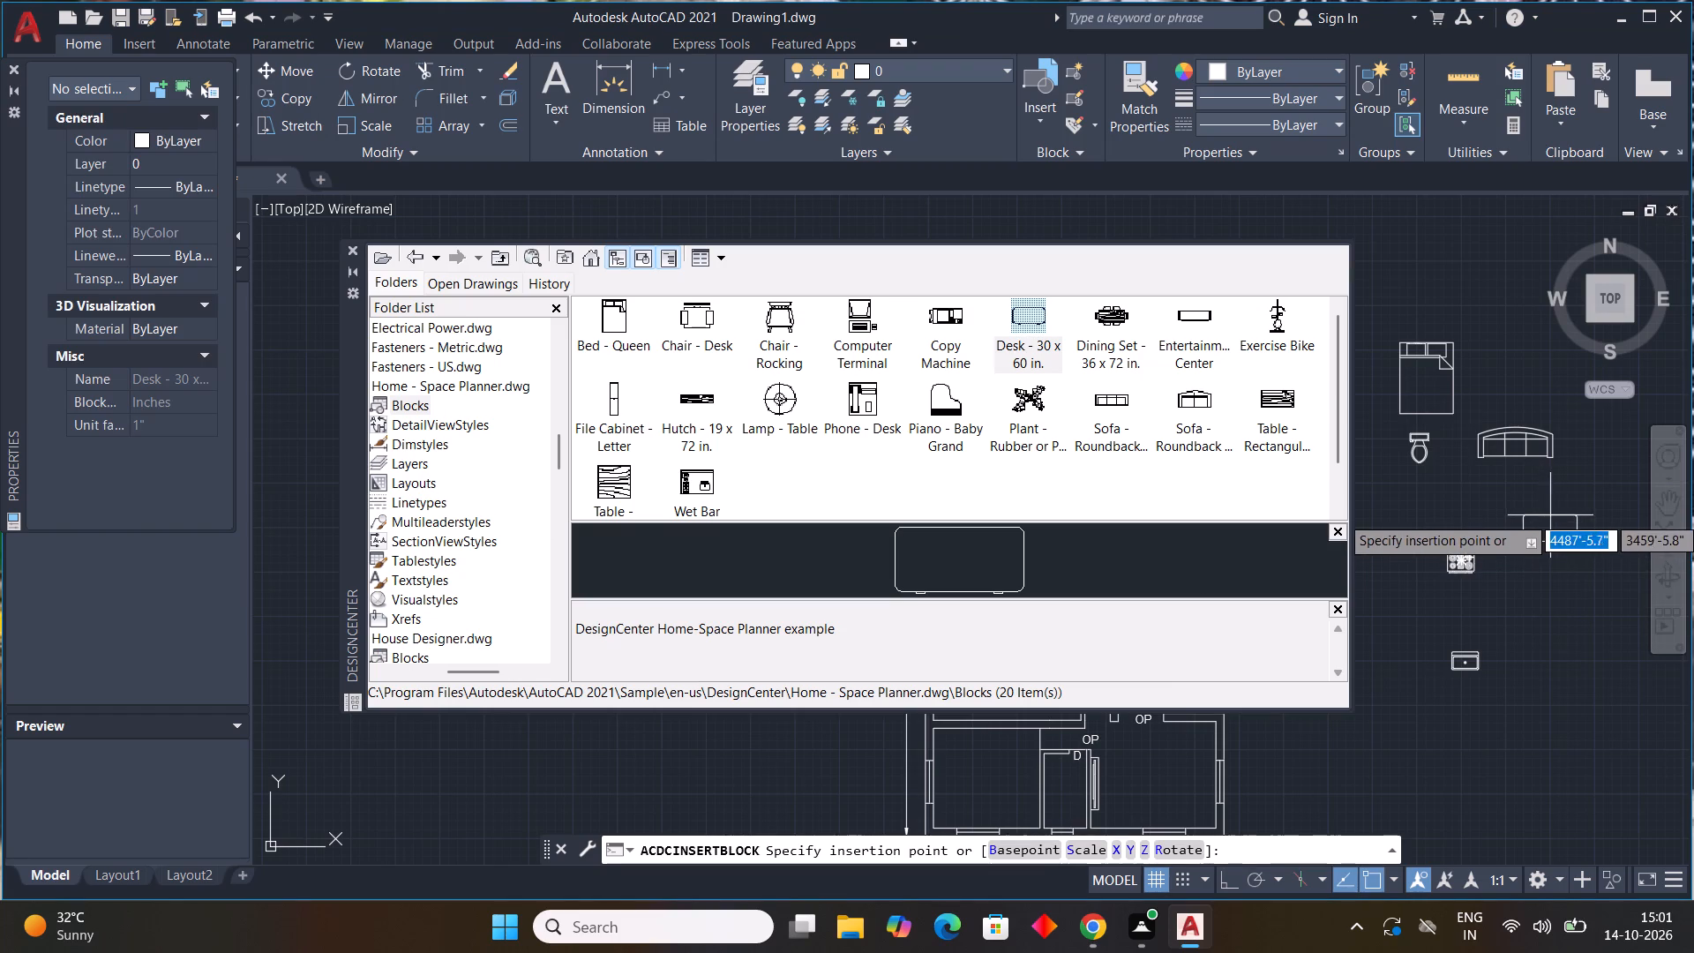
{"action": "left_click", "coordinate": [1550, 515]}
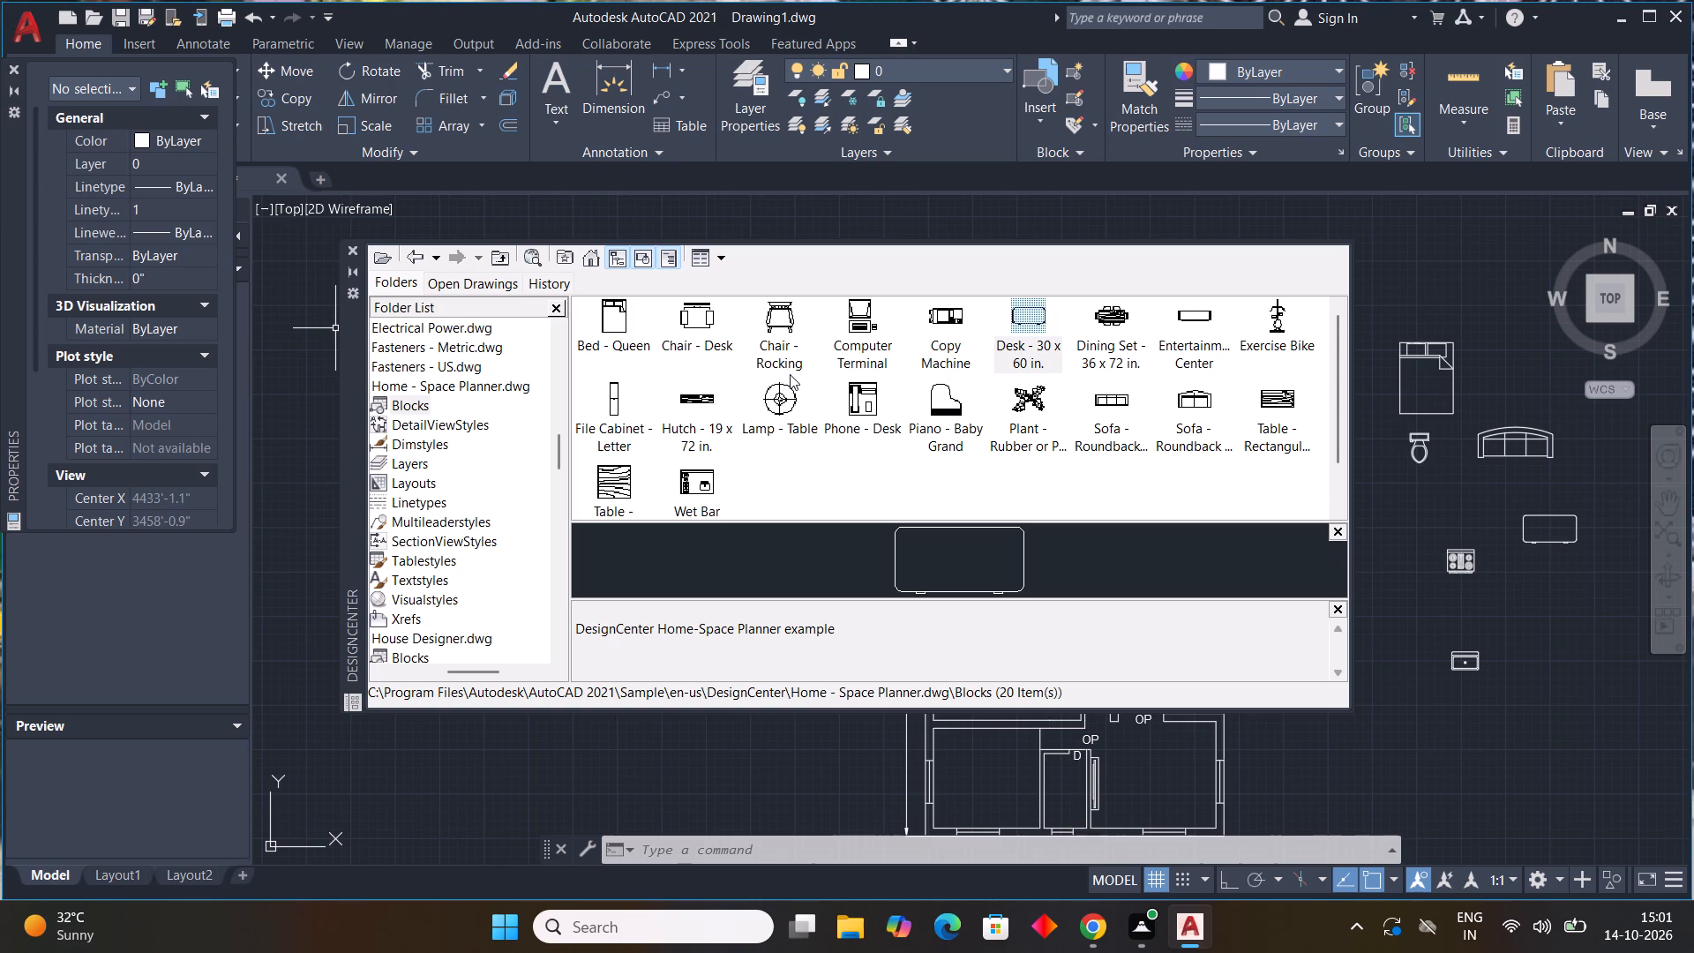
{"action": "left_click", "coordinate": [349, 252]}
Copy the queen bed from its upper-left corner into the plan's upper-left room, with its head against the top wall.
{"action": "scroll", "coordinate": [611, 422], "scroll_direction": "down", "scroll_amount": 3}
{"action": "scroll", "coordinate": [817, 437], "scroll_direction": "up", "scroll_amount": 3}
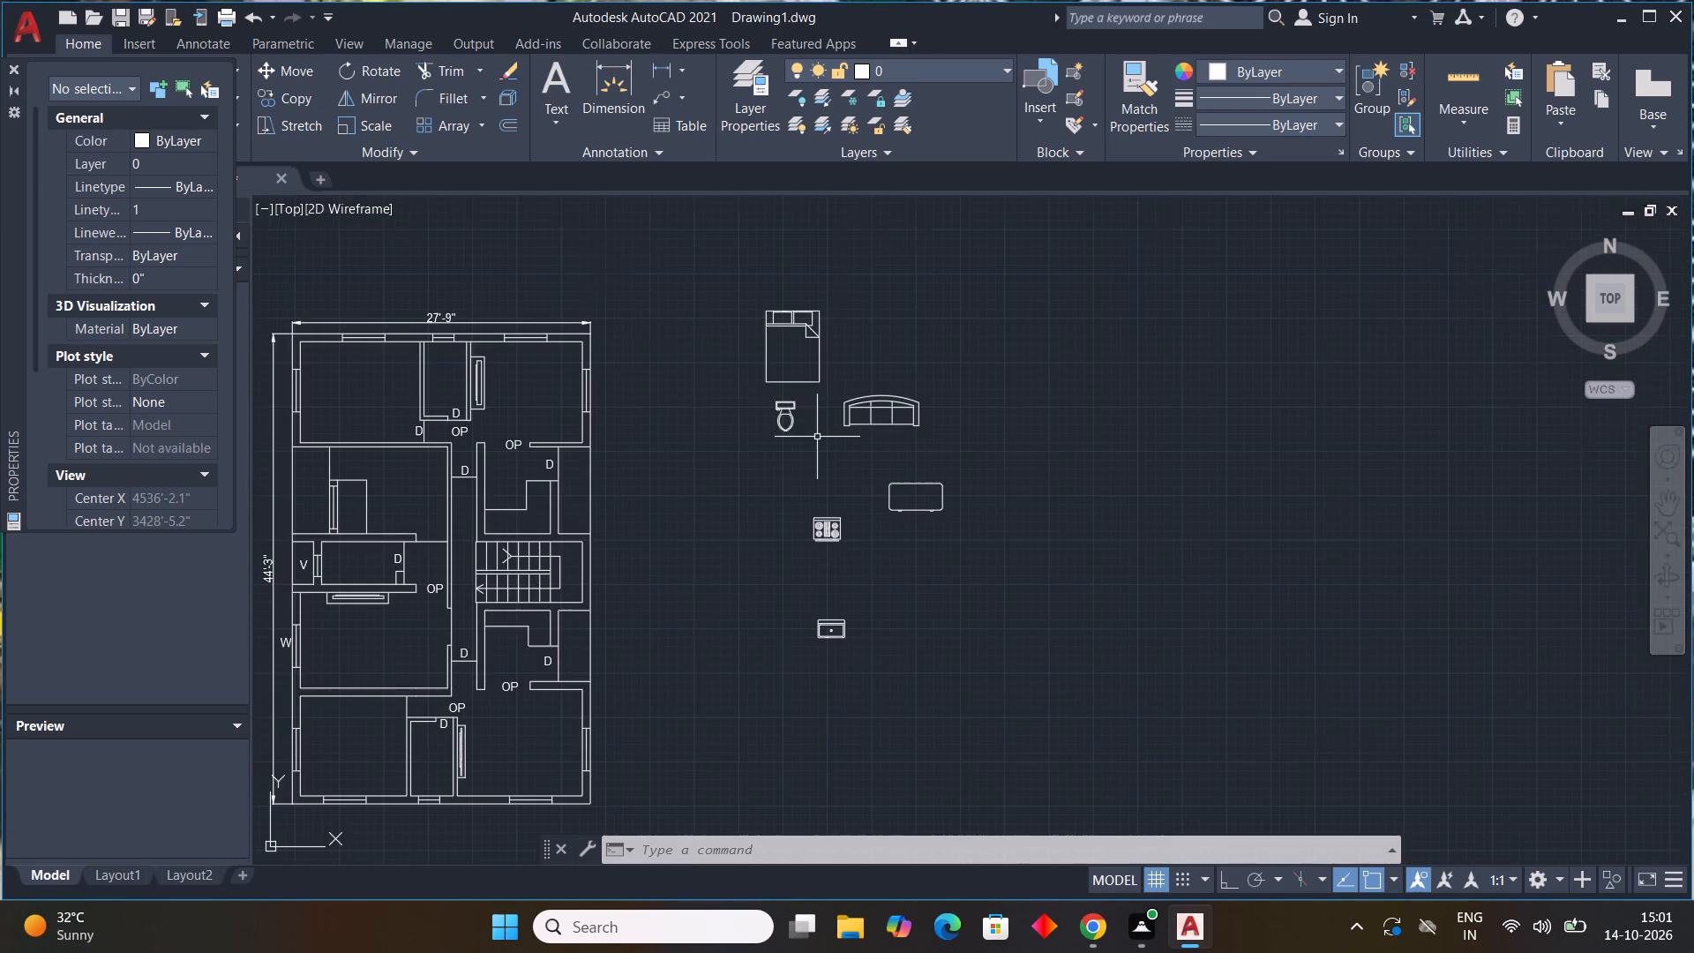
{"action": "middle_click_drag", "start_coordinate": [817, 437], "coordinate": [1076, 452]}
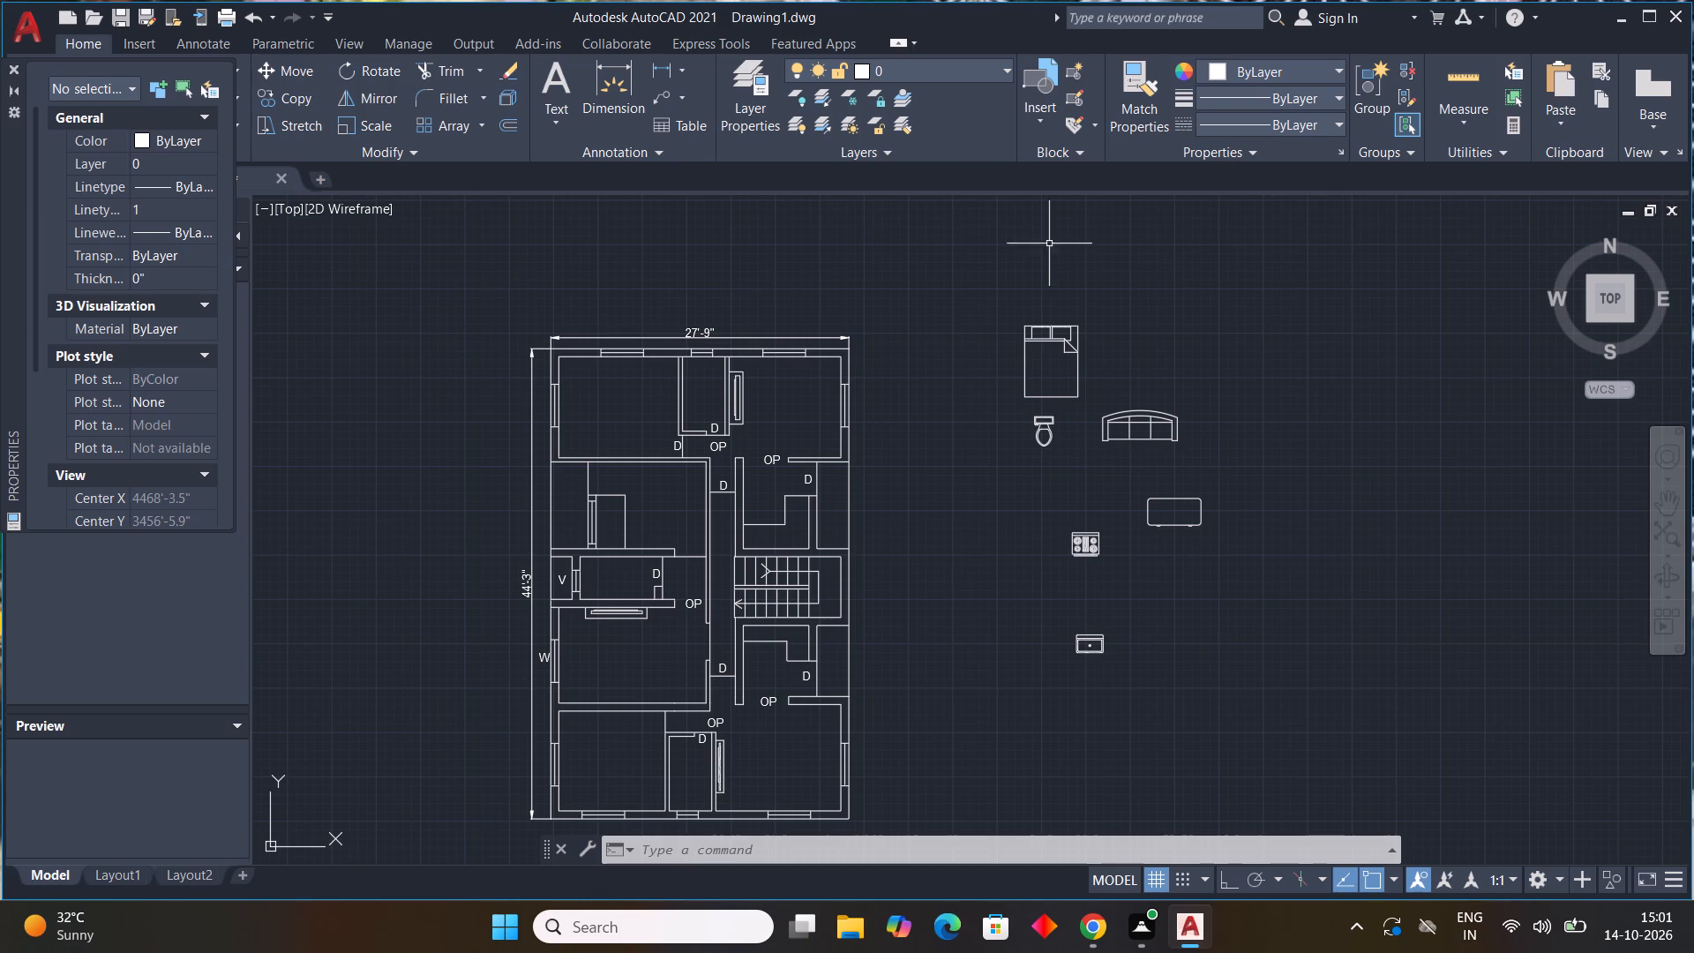
{"action": "scroll", "coordinate": [1090, 352], "scroll_direction": "up", "scroll_amount": 2}
{"action": "scroll", "coordinate": [1090, 353], "scroll_direction": "down", "scroll_amount": 2}
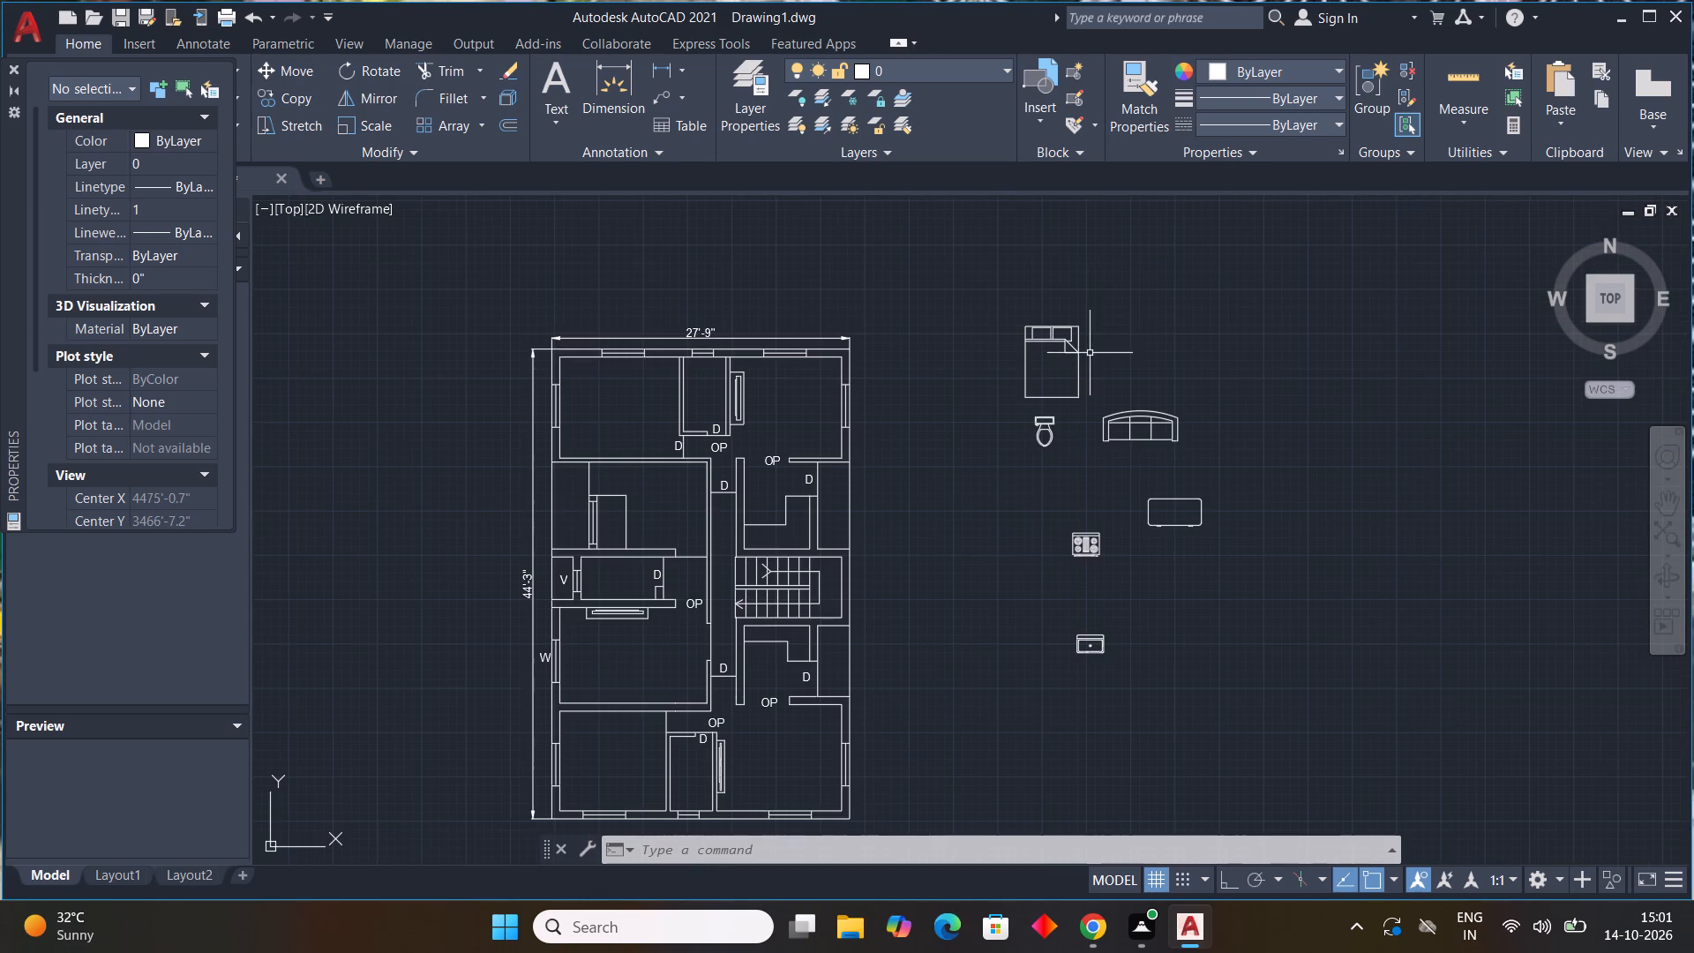
{"action": "left_click", "coordinate": [1114, 321]}
{"action": "left_click_drag", "start_coordinate": [988, 408], "coordinate": [985, 398]}
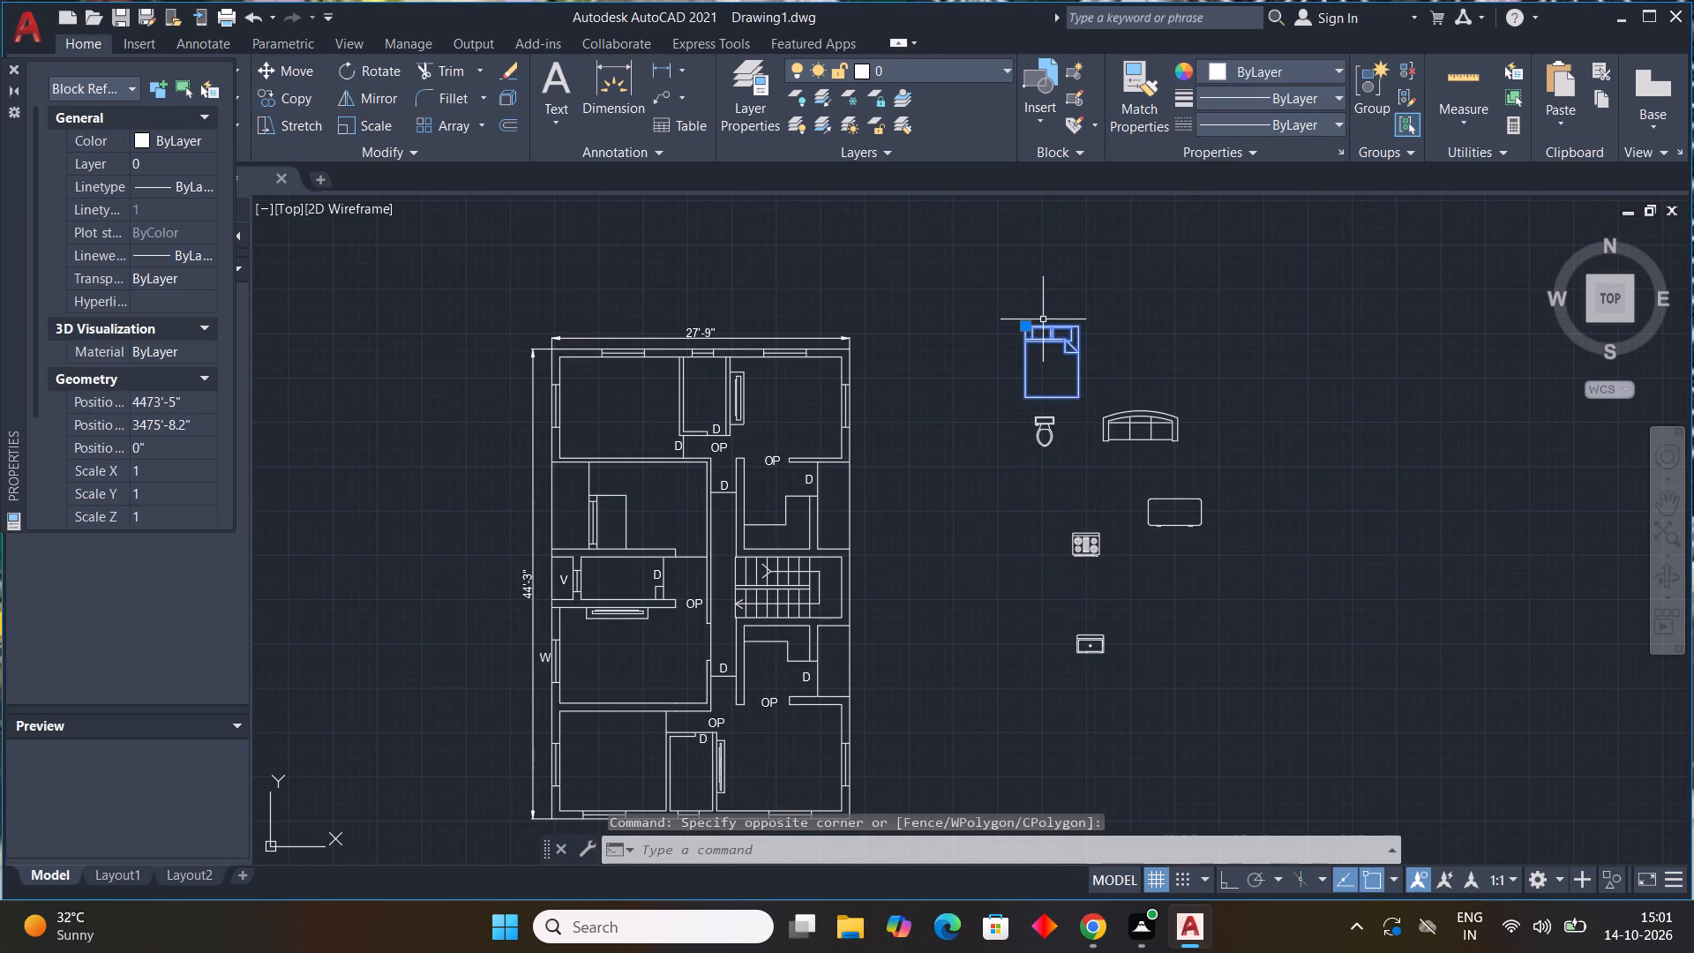
{"action": "key", "text": "c"}
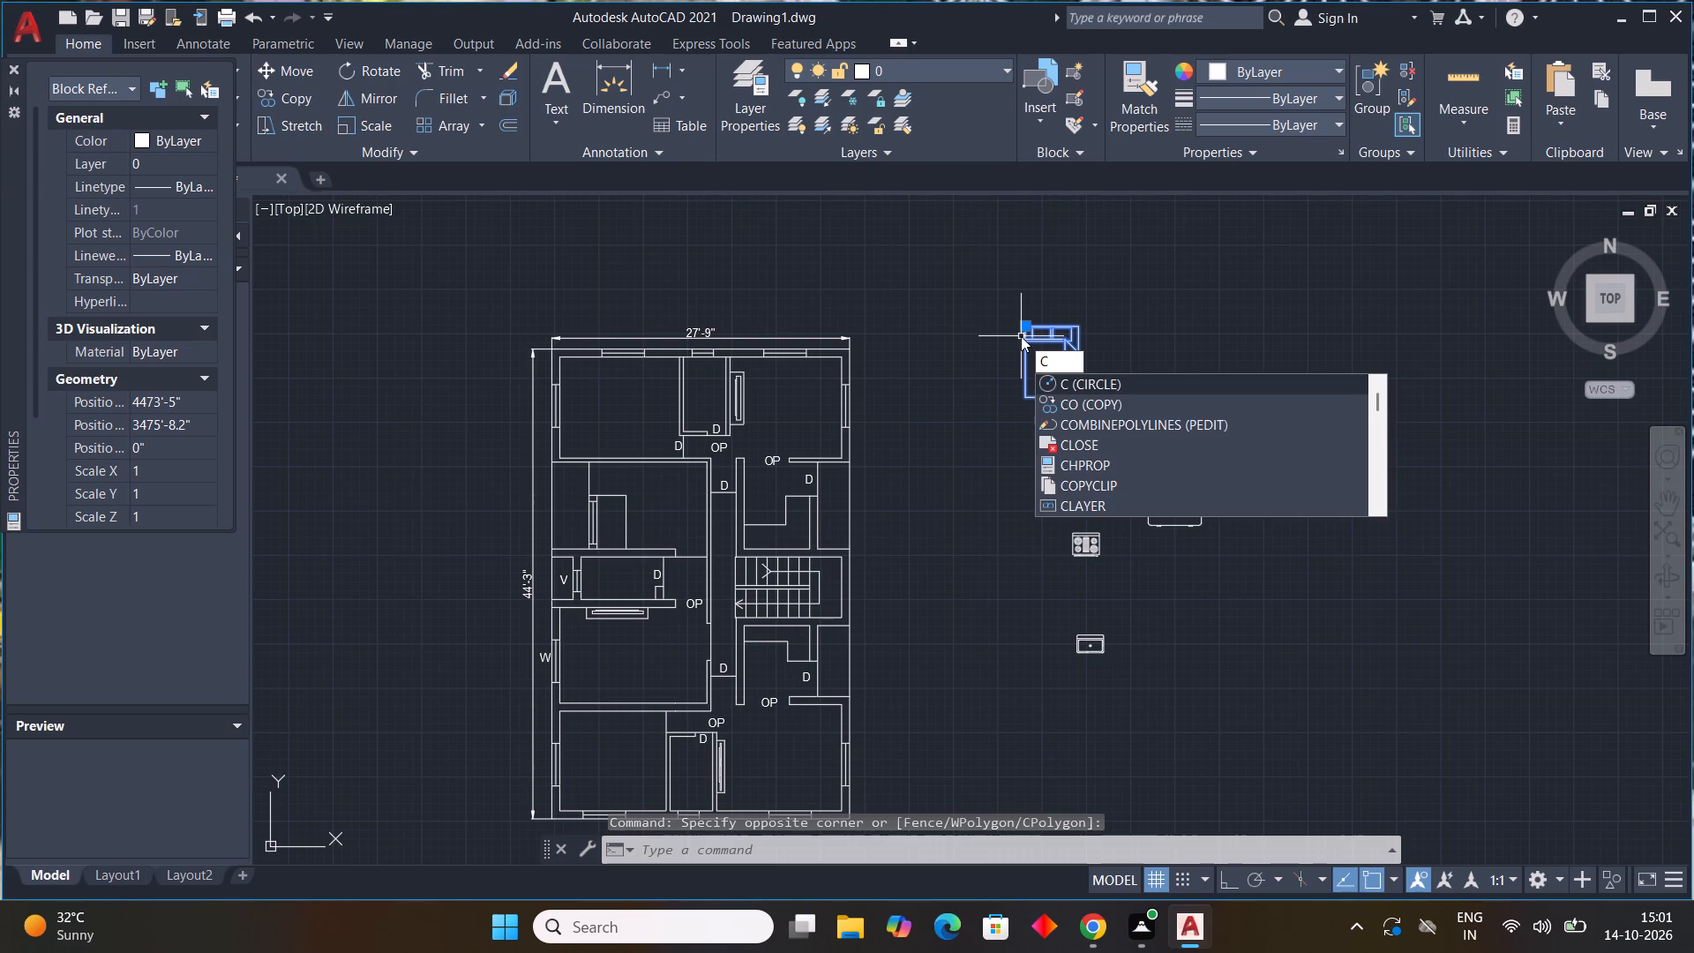
{"action": "key", "text": "o"}
{"action": "key", "text": "space"}
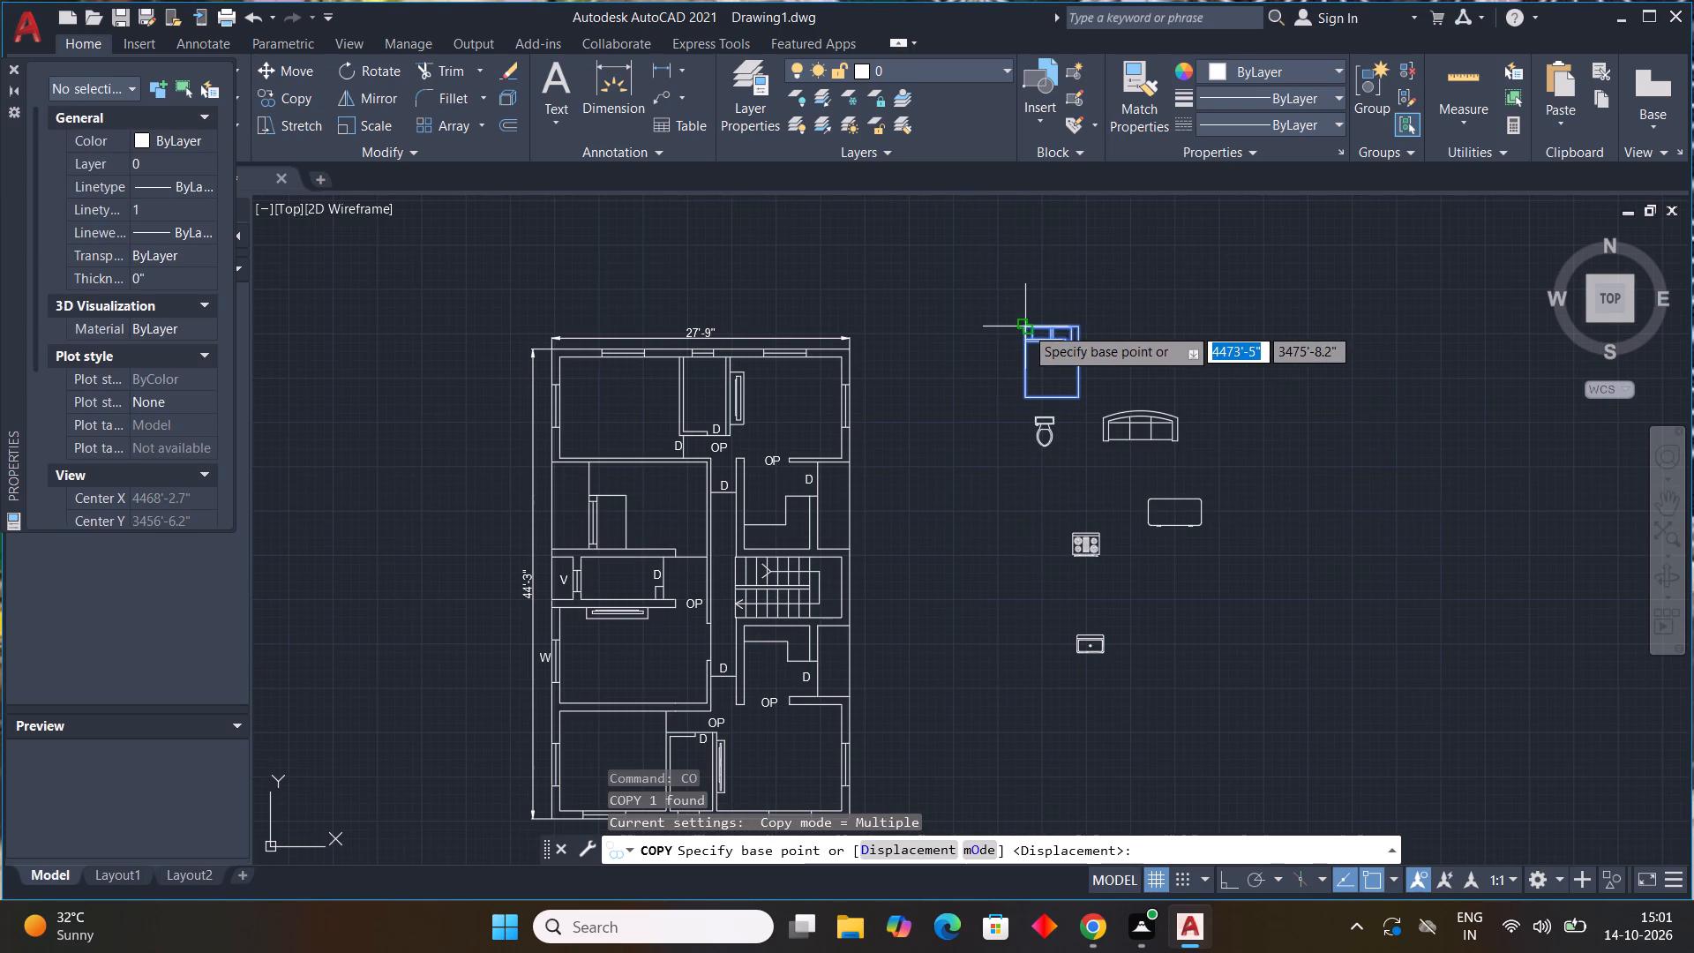
{"action": "left_click", "coordinate": [1025, 326]}
{"action": "scroll", "coordinate": [587, 373], "scroll_direction": "up", "scroll_amount": 2}
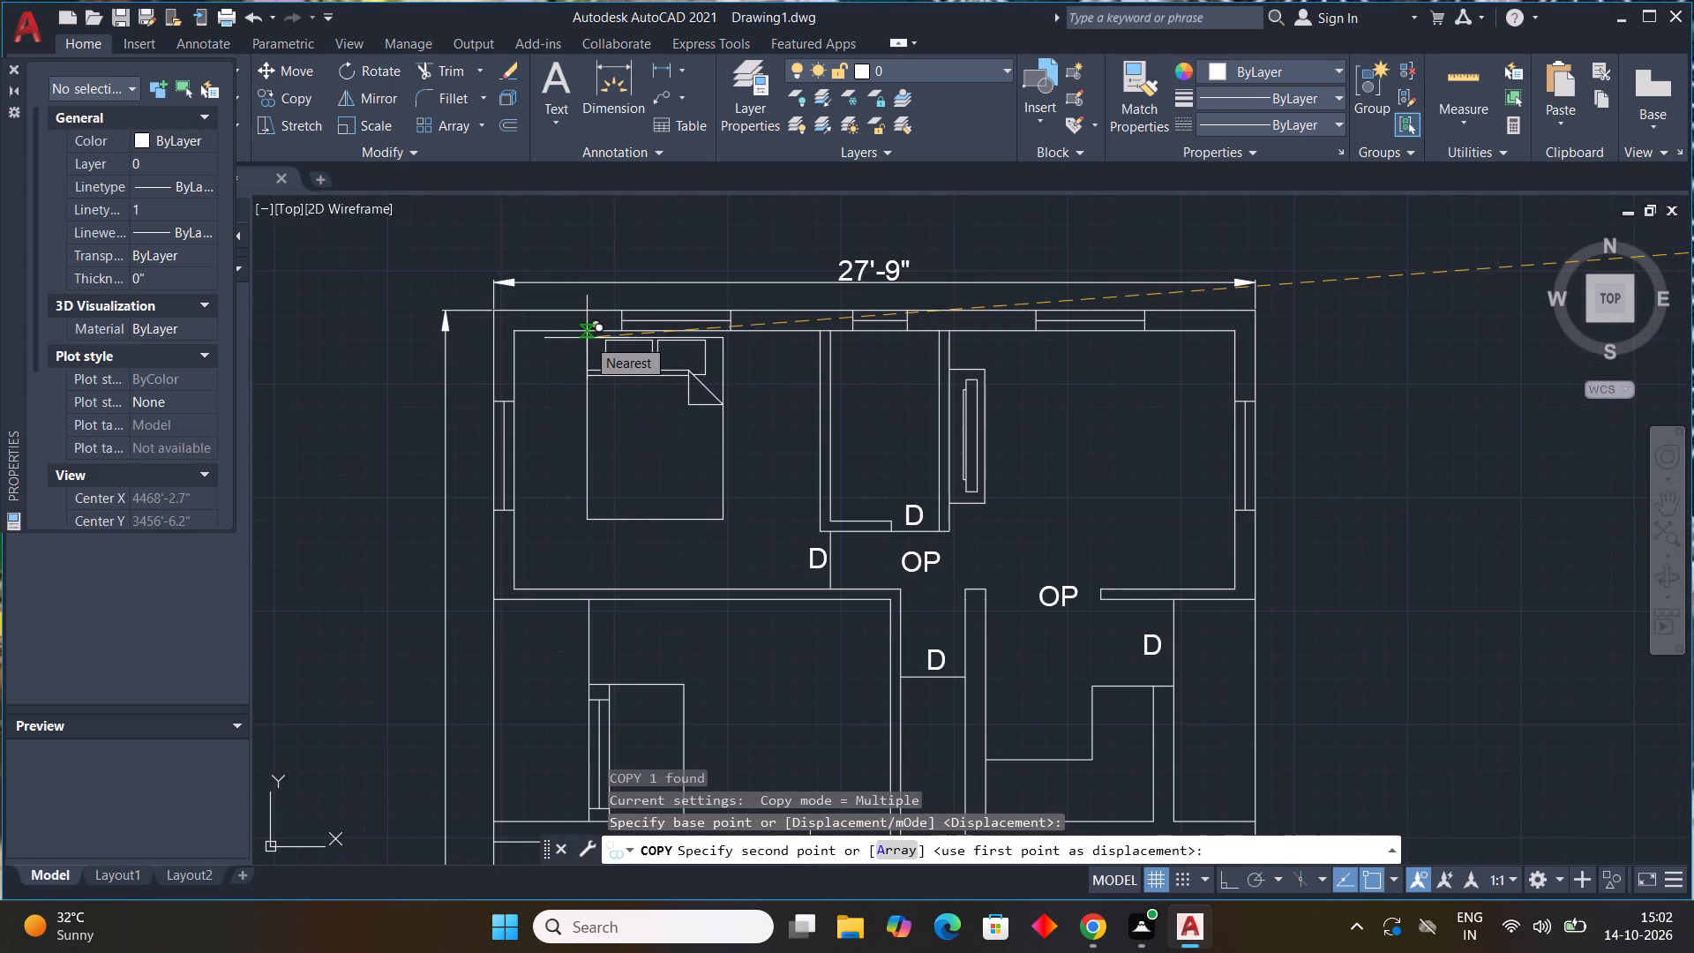
{"action": "left_click", "coordinate": [587, 338]}
{"action": "key", "text": "Escape"}
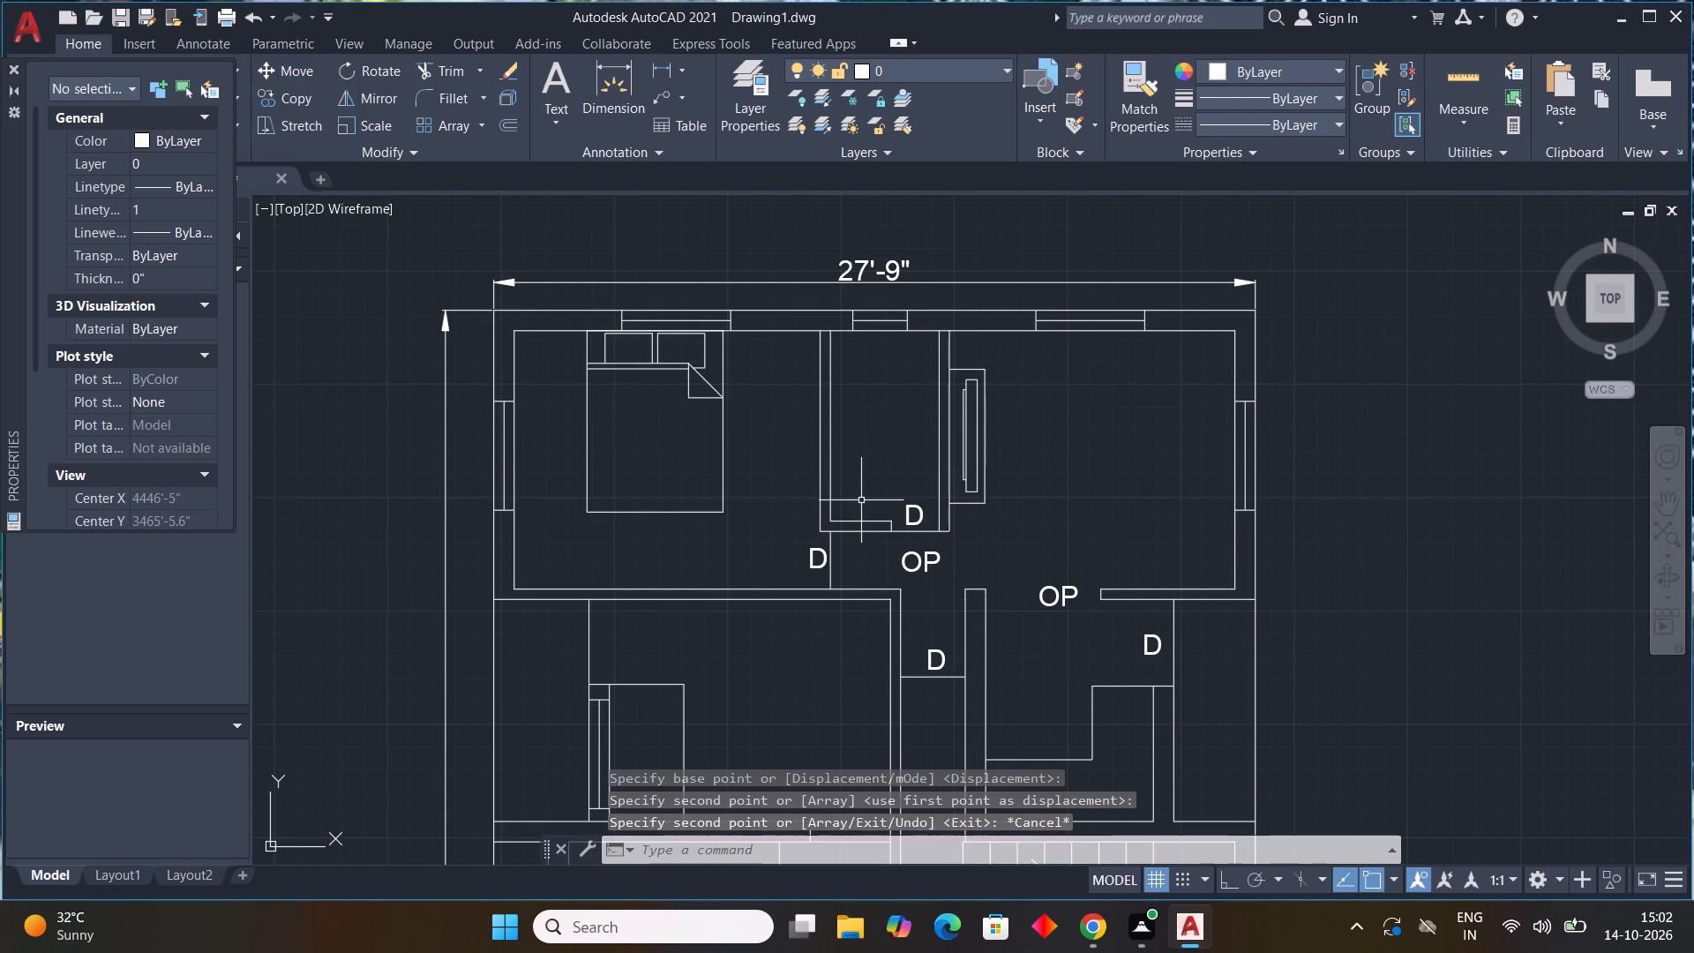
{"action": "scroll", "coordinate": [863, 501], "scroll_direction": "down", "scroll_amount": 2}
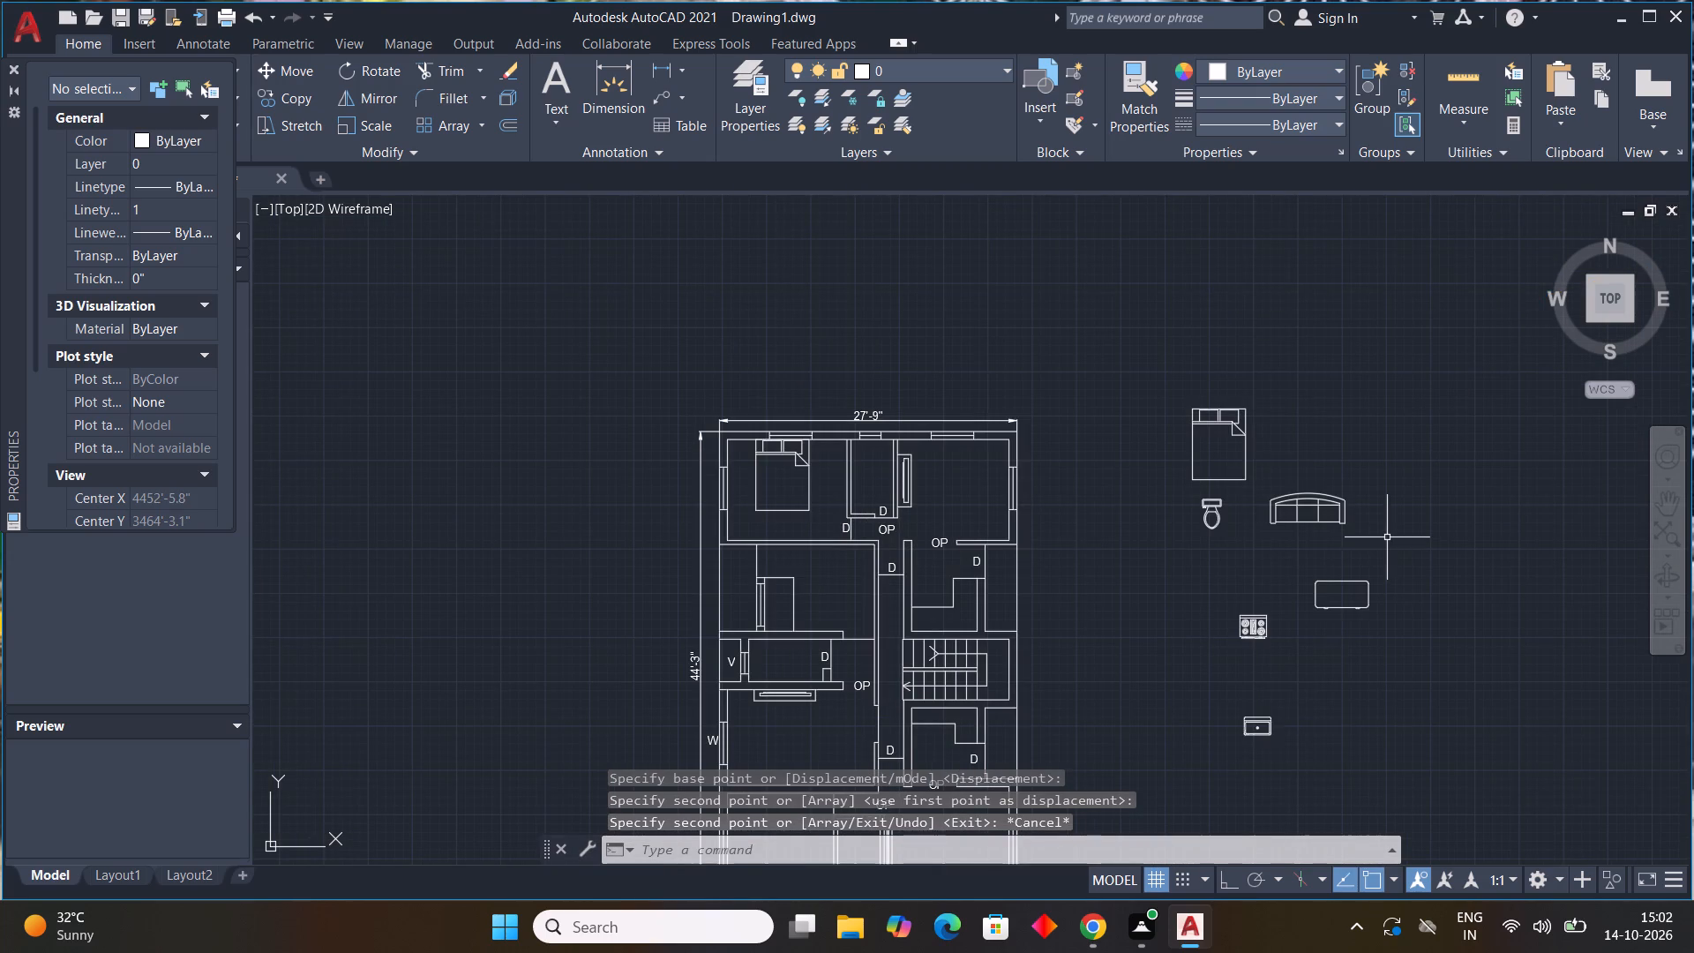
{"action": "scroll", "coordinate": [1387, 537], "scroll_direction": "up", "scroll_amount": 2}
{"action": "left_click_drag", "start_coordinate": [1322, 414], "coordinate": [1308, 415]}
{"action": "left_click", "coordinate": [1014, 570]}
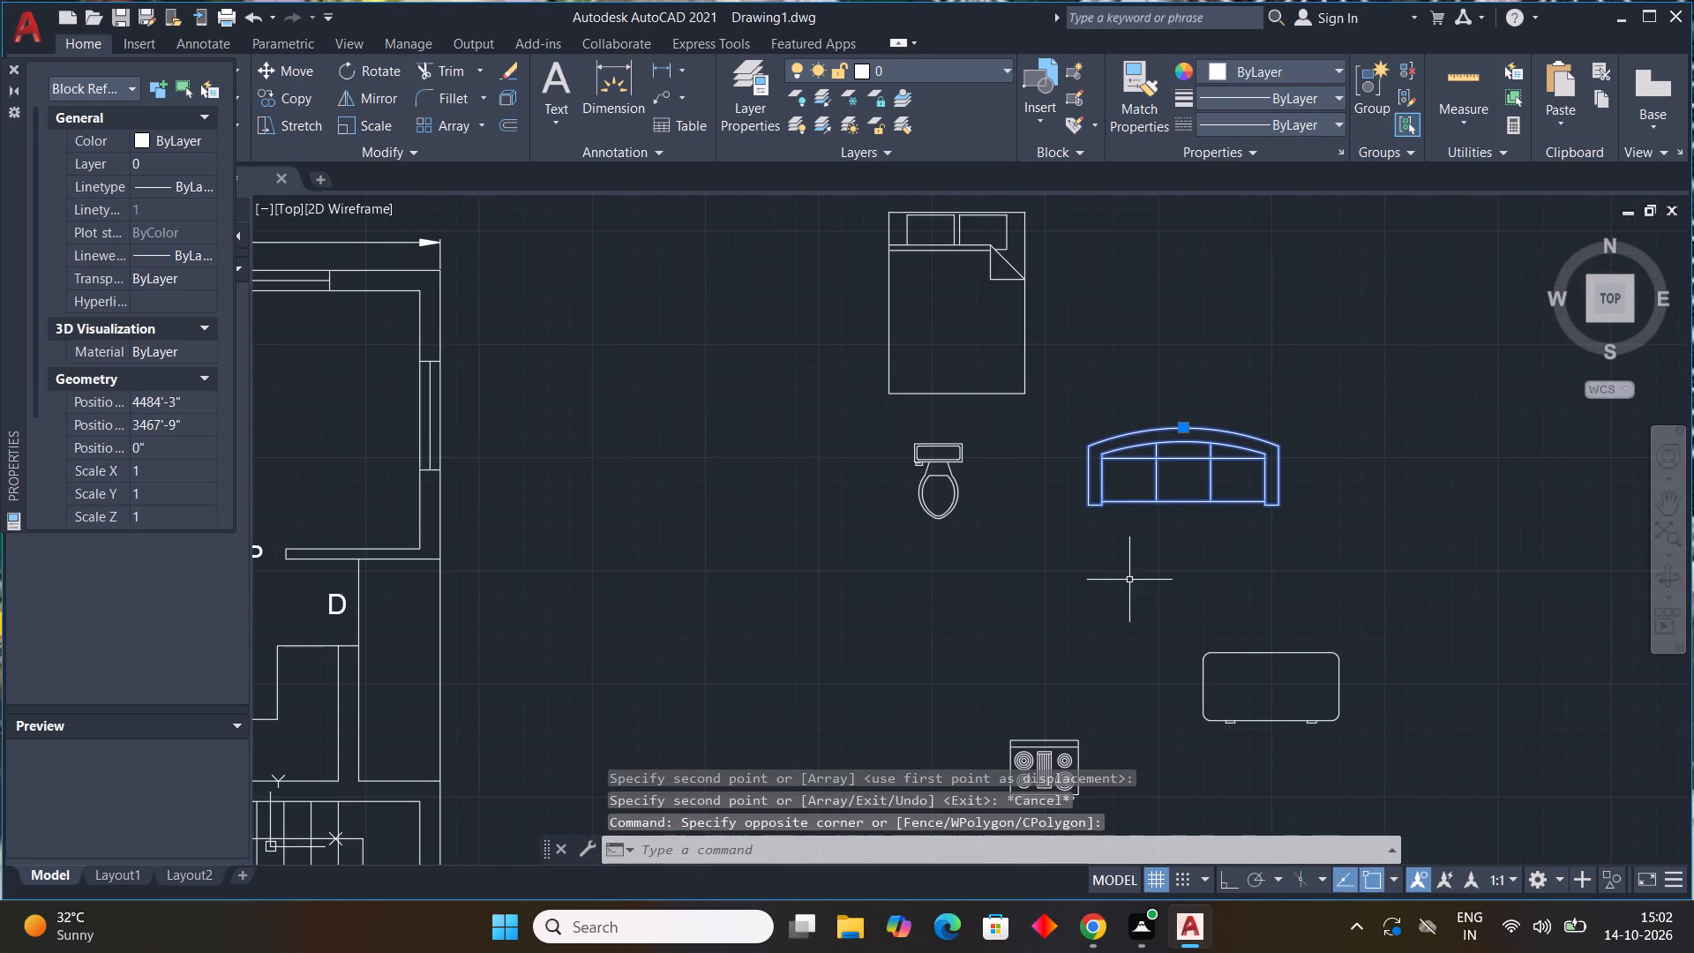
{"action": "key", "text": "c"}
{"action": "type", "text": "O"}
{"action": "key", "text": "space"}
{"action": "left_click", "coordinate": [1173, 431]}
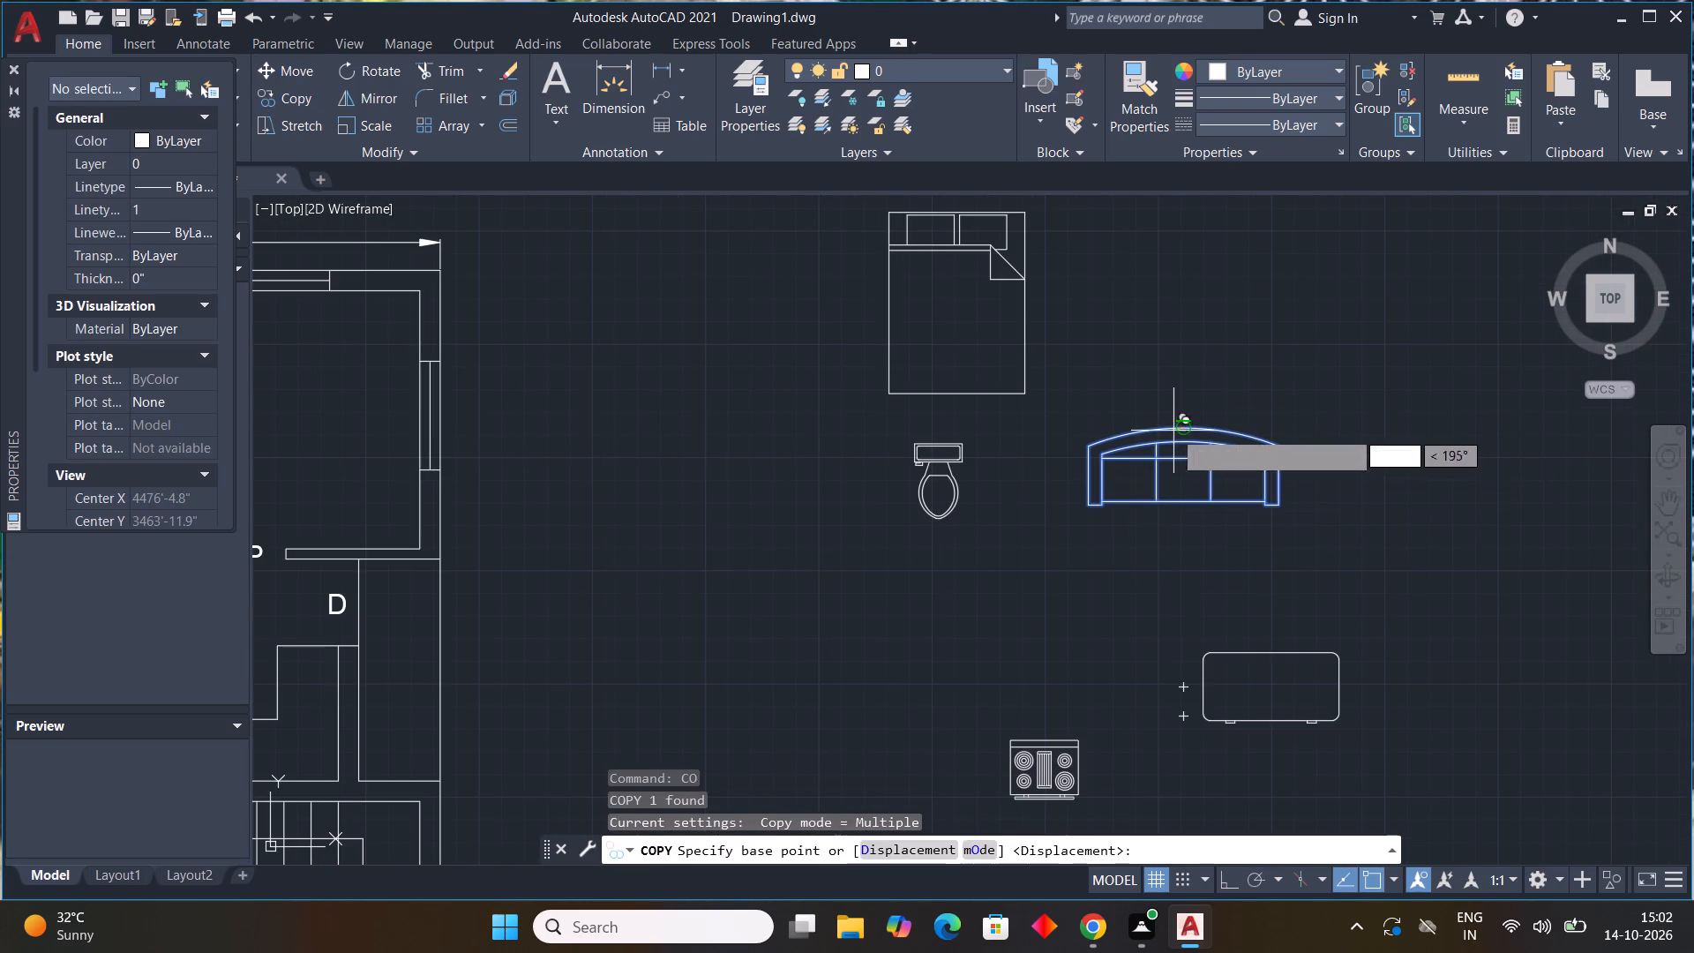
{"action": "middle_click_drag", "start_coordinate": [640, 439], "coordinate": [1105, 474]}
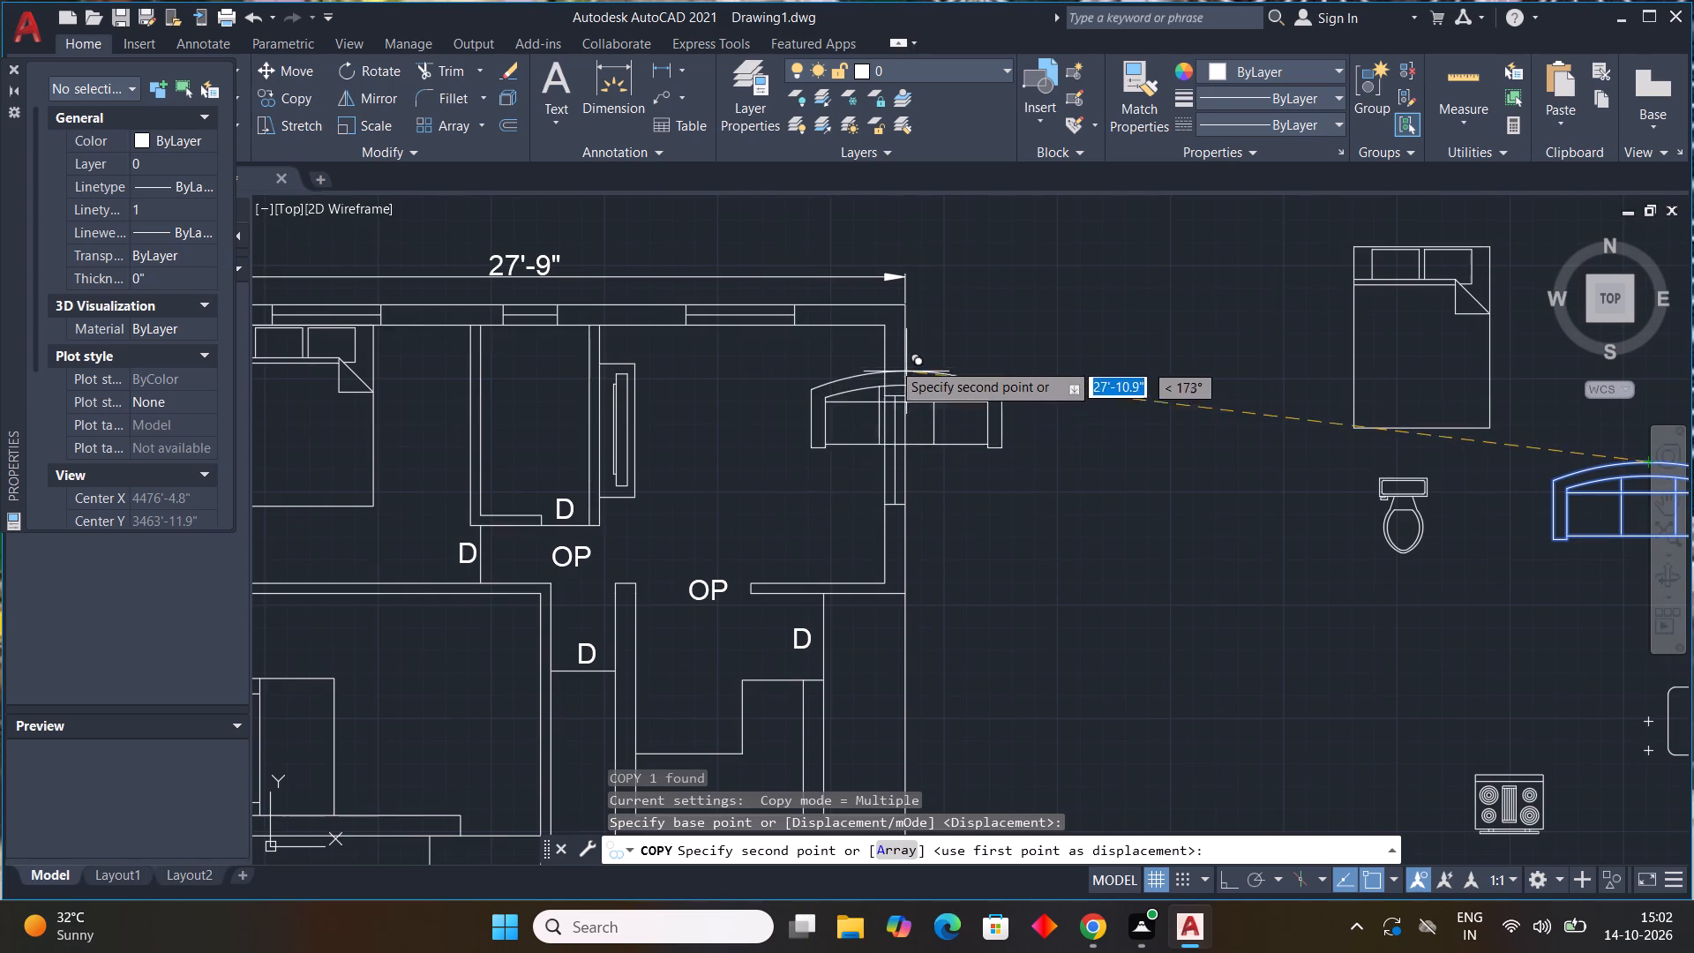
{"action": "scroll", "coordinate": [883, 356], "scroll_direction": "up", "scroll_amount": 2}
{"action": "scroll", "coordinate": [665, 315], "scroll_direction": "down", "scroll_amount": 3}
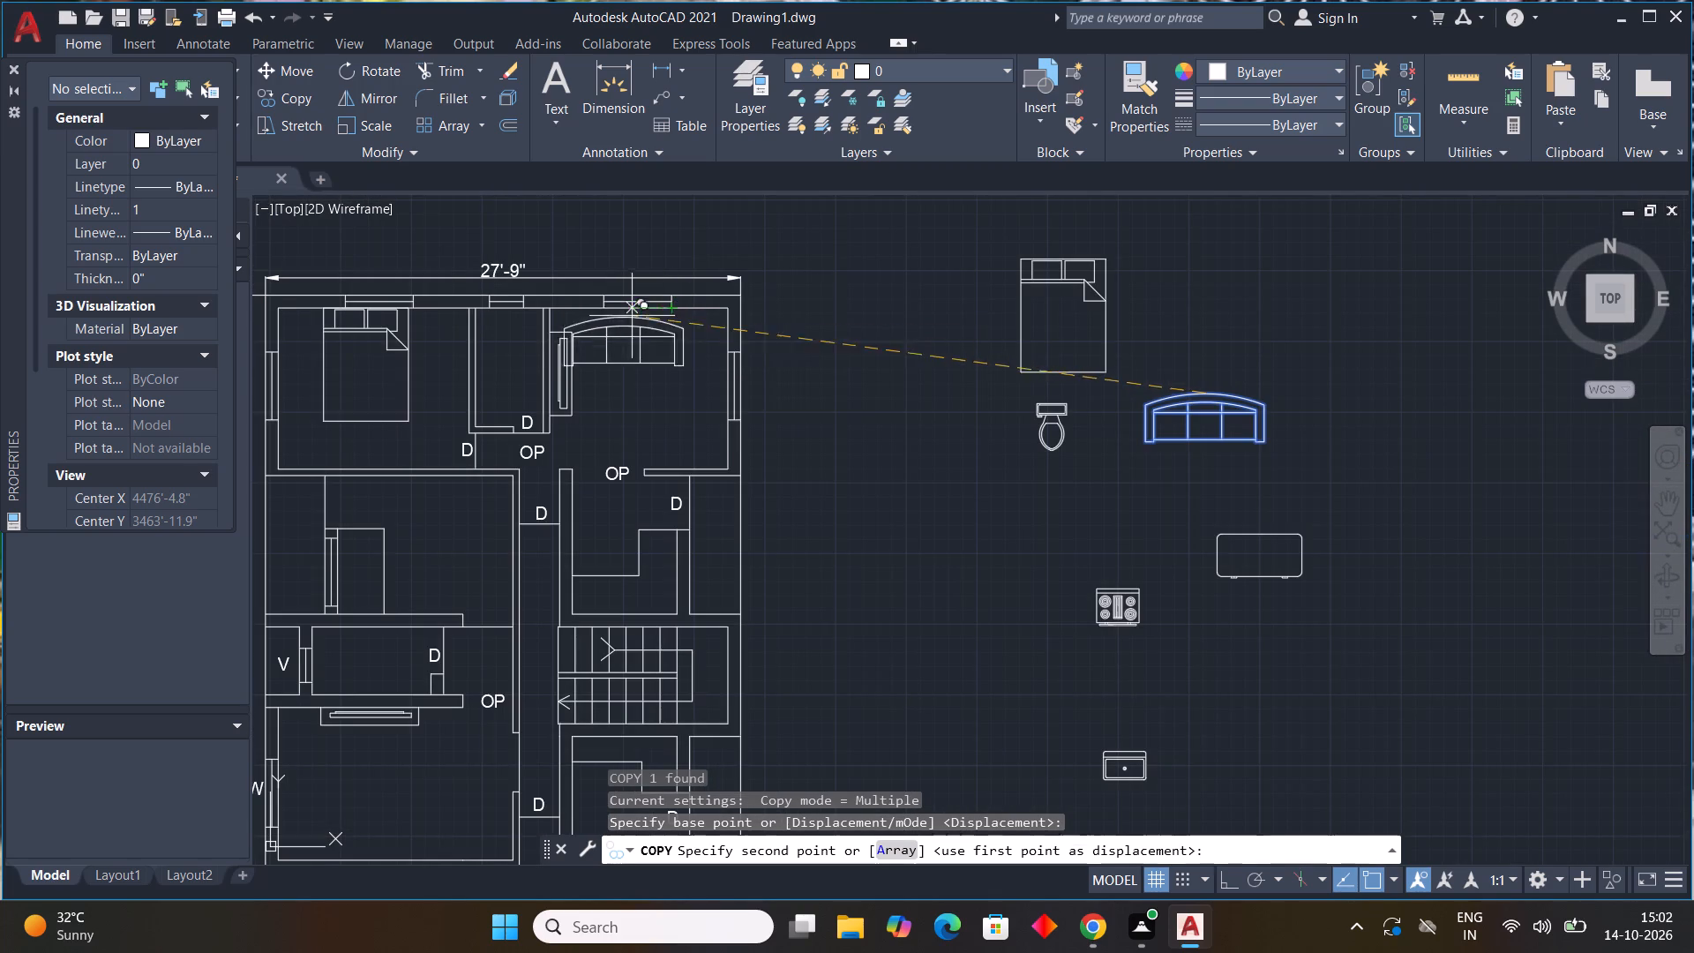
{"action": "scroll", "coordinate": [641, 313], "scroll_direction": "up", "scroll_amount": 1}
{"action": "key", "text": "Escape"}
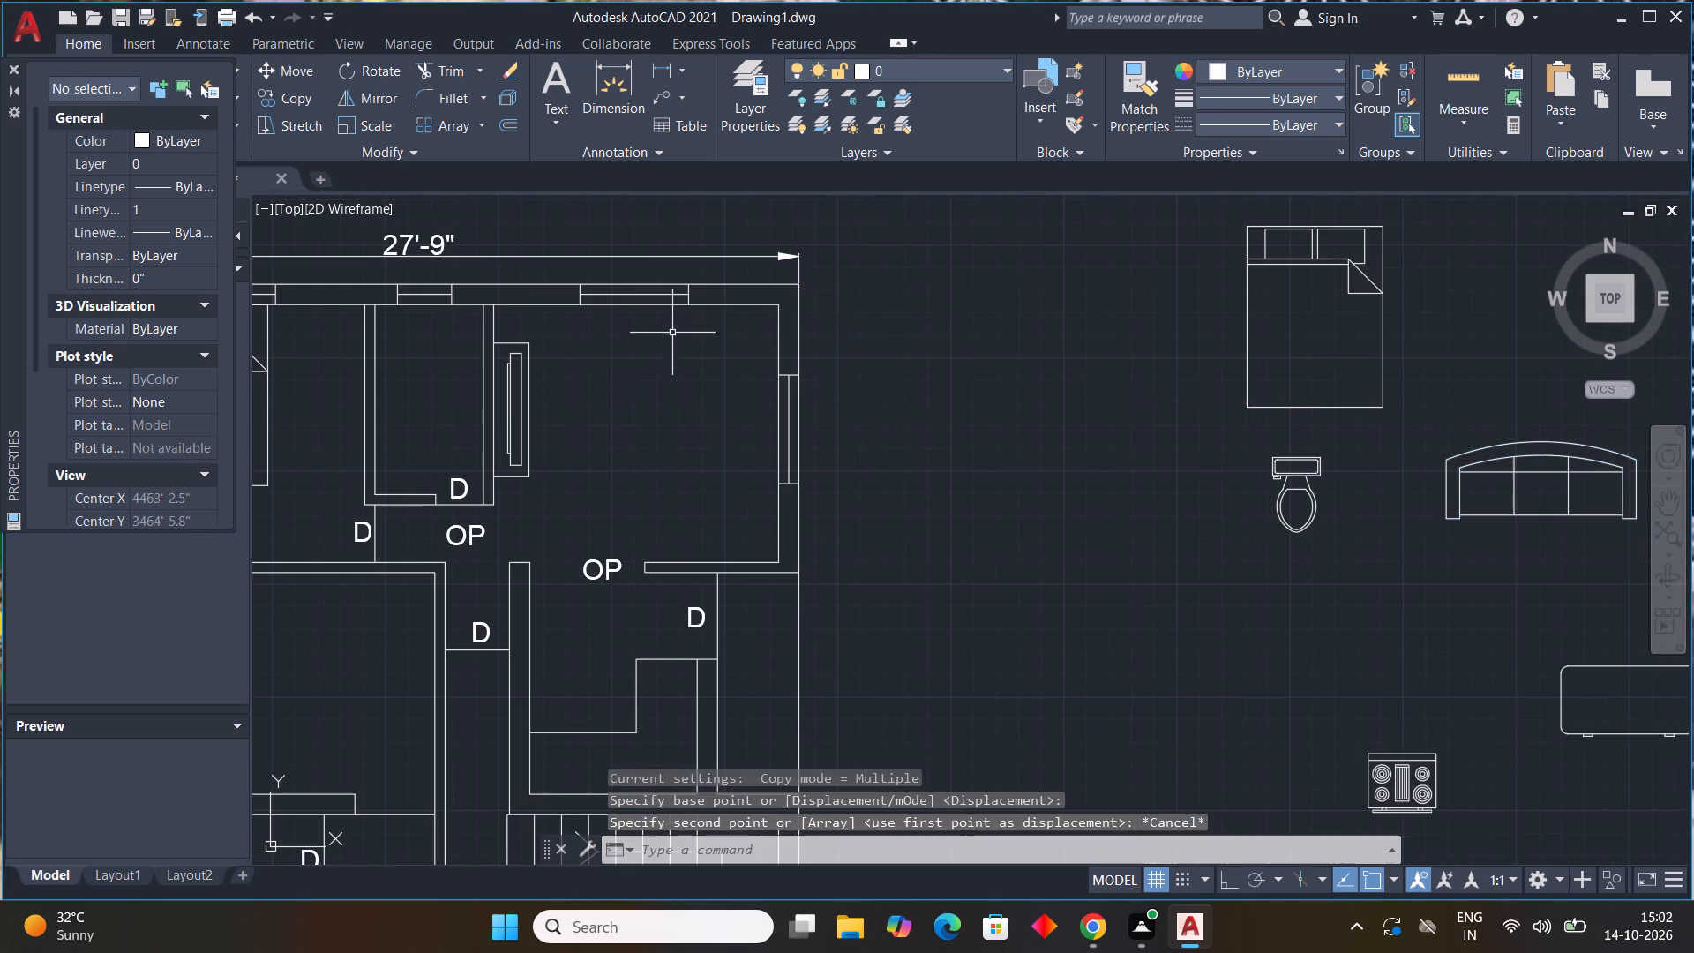
Rotate the roundback sofa beside the toilet by 270° about its back edge, with Ortho on.
{"action": "scroll", "coordinate": [1157, 471], "scroll_direction": "down", "scroll_amount": 3}
{"action": "scroll", "coordinate": [1239, 546], "scroll_direction": "up", "scroll_amount": 2}
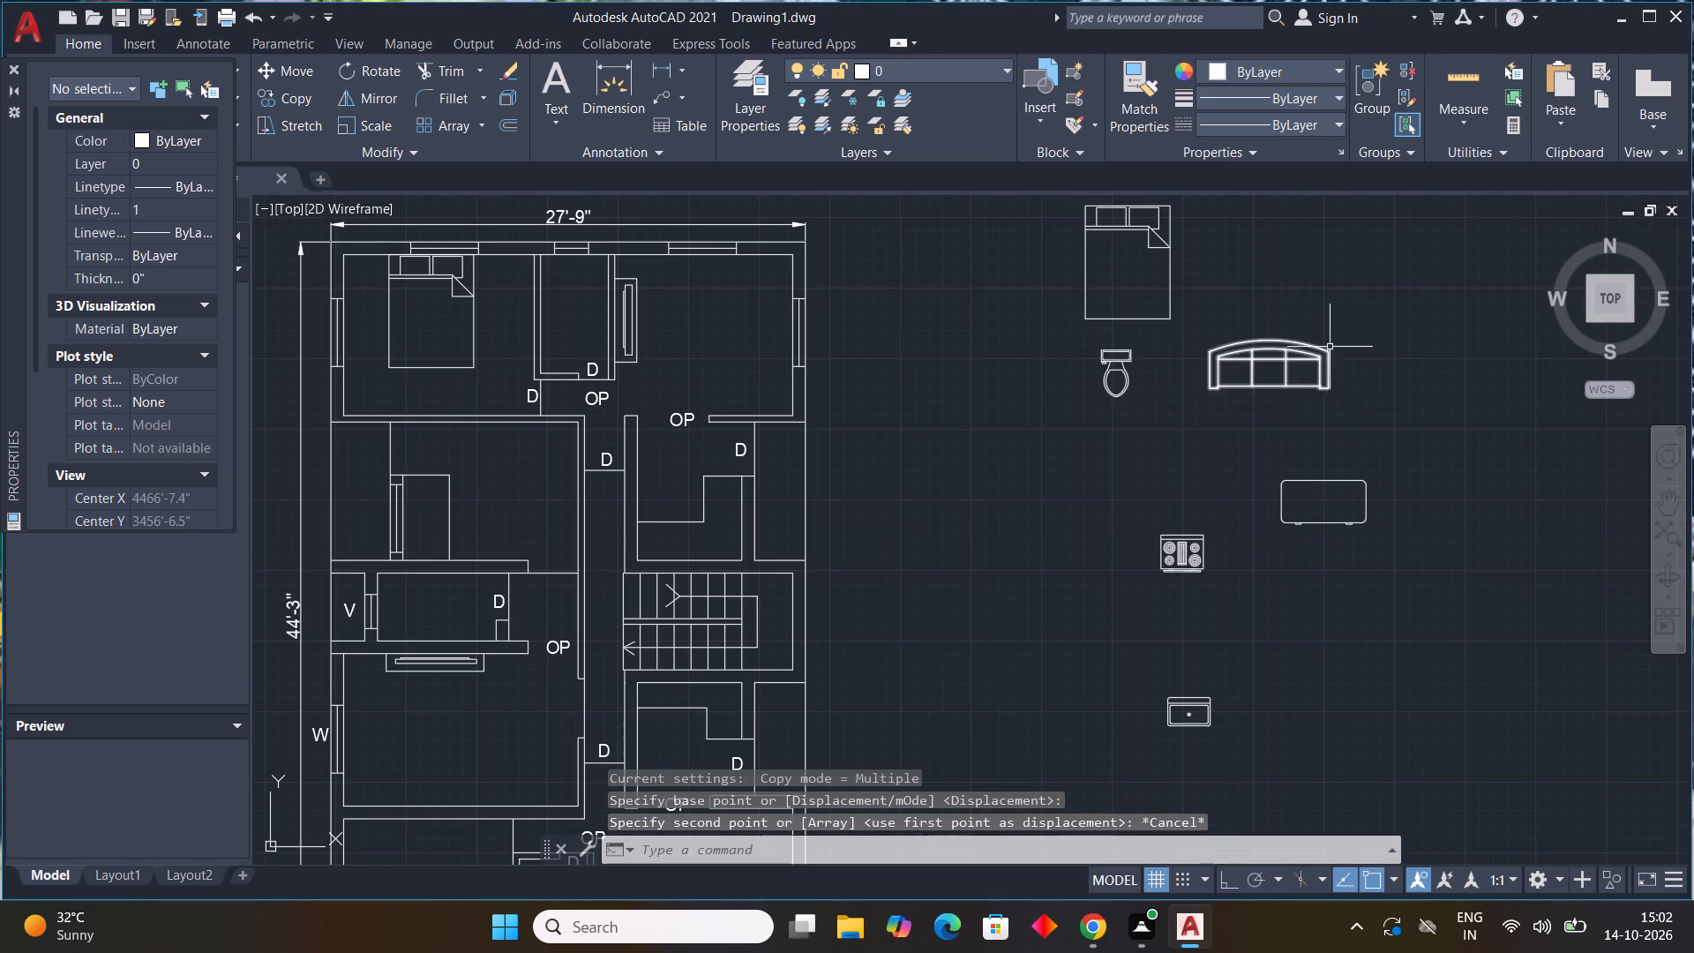
{"action": "left_click", "coordinate": [1331, 343]}
{"action": "left_click", "coordinate": [1201, 414]}
{"action": "key", "text": "c"}
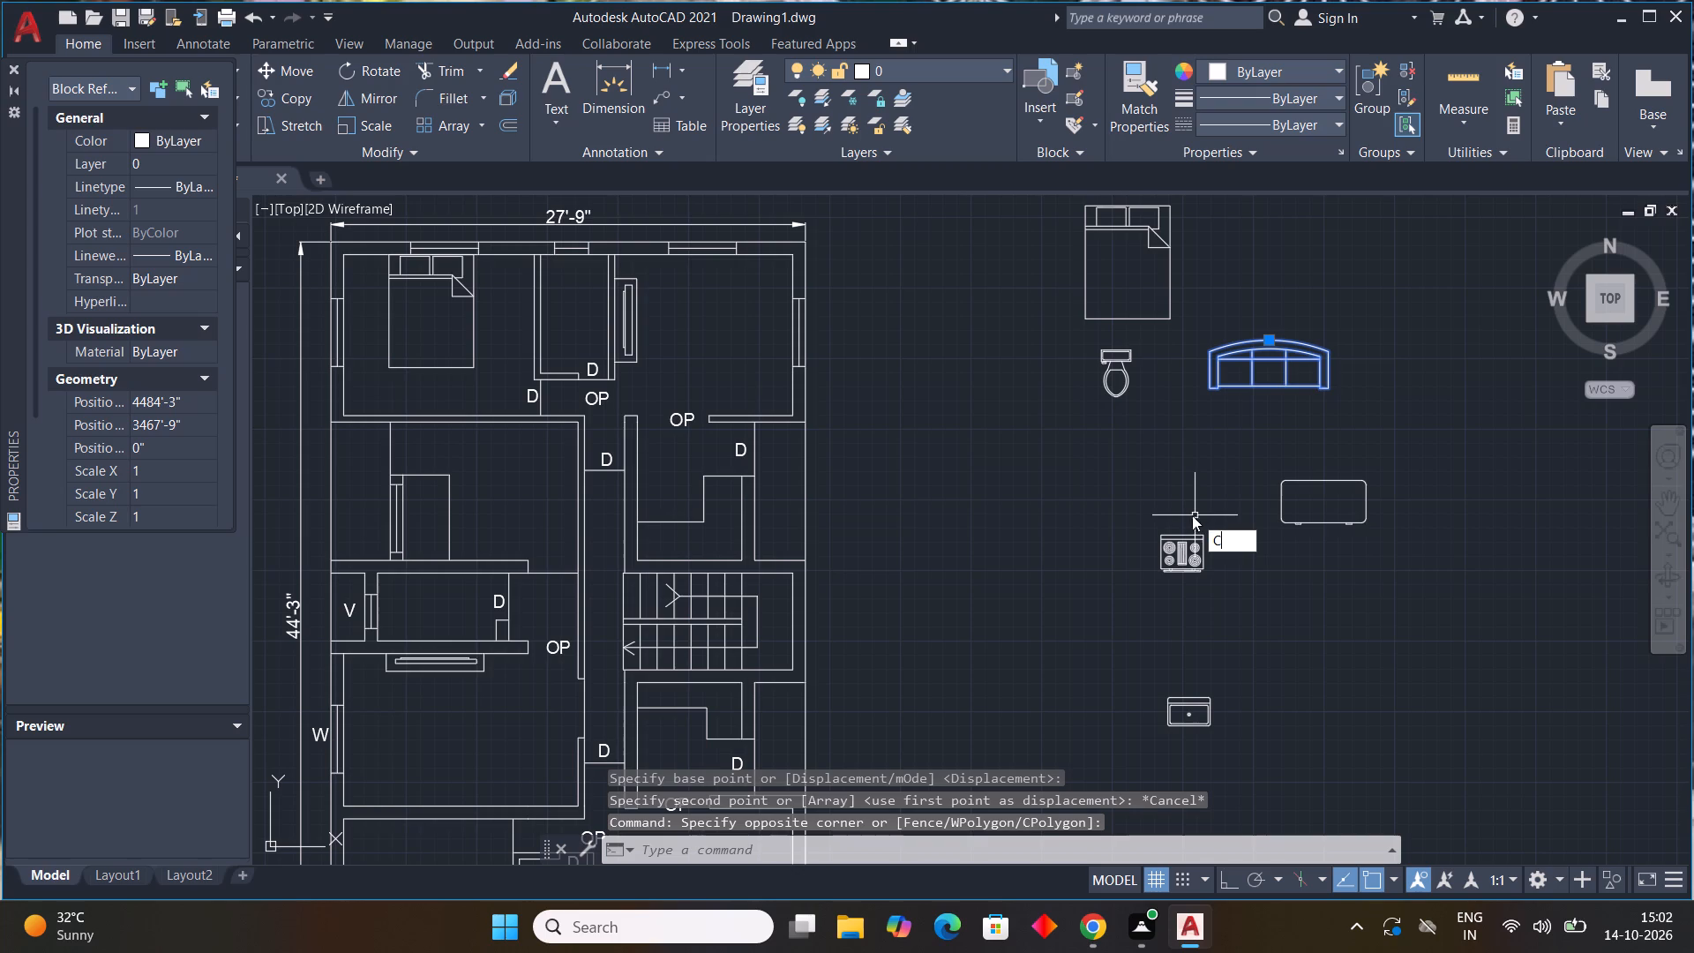
{"action": "key", "text": "BackSpace"}
{"action": "type", "text": "RO"}
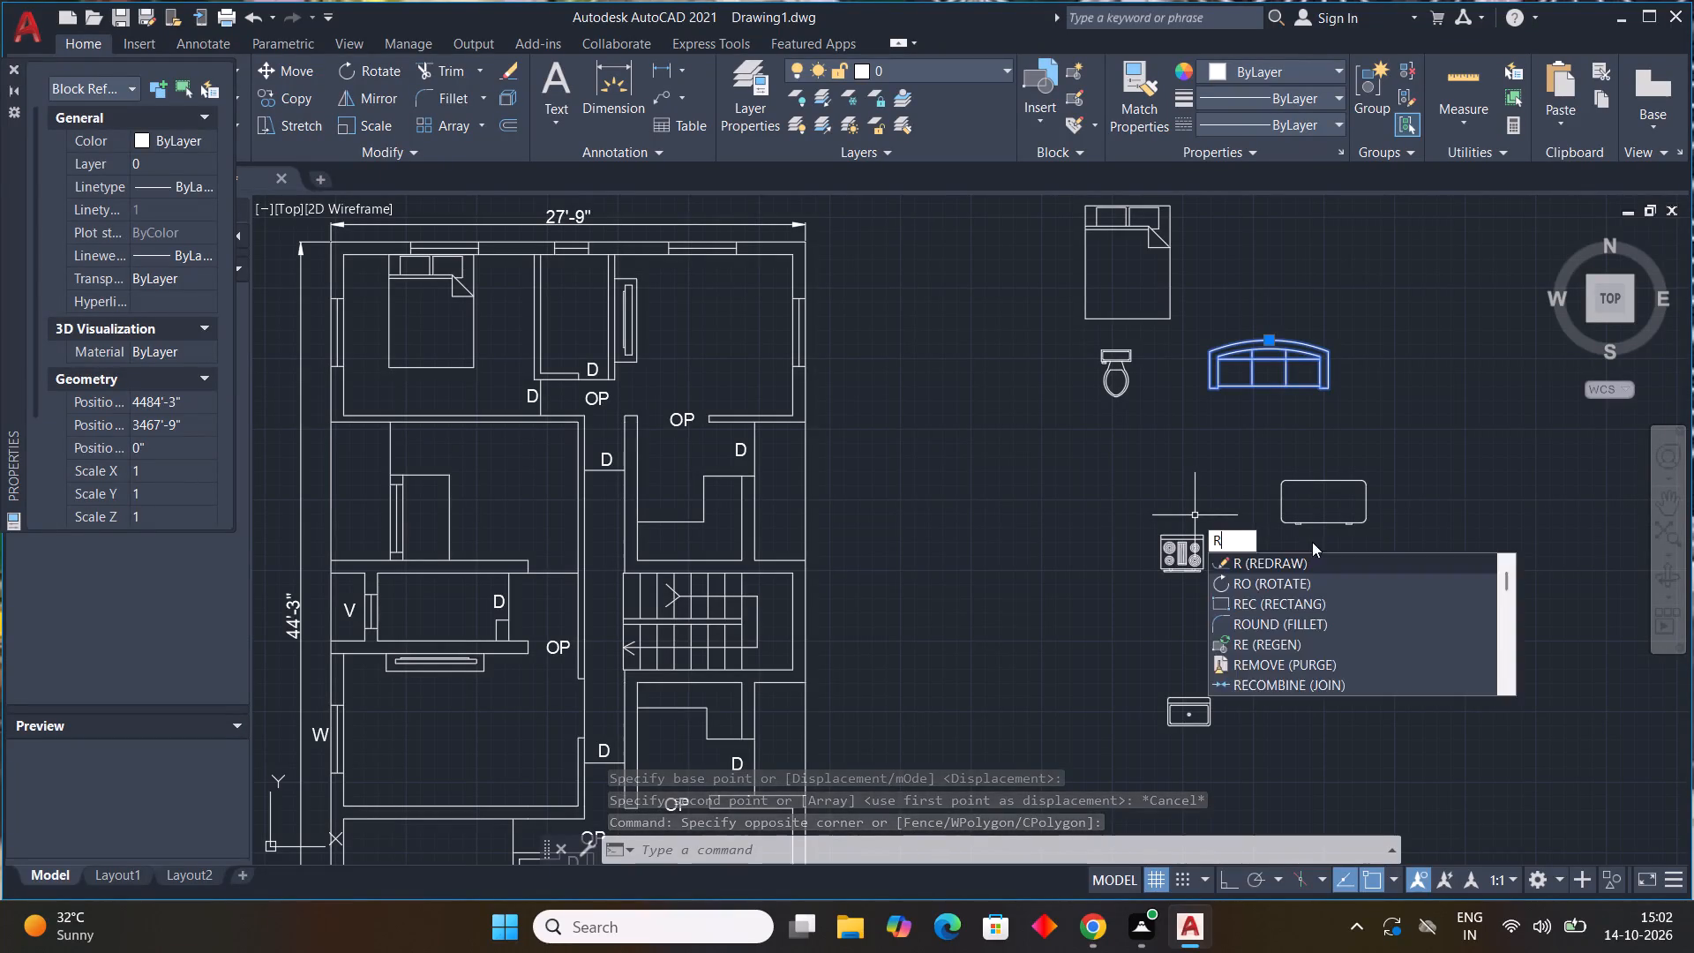
{"action": "key", "text": "space"}
{"action": "left_click", "coordinate": [1280, 341]}
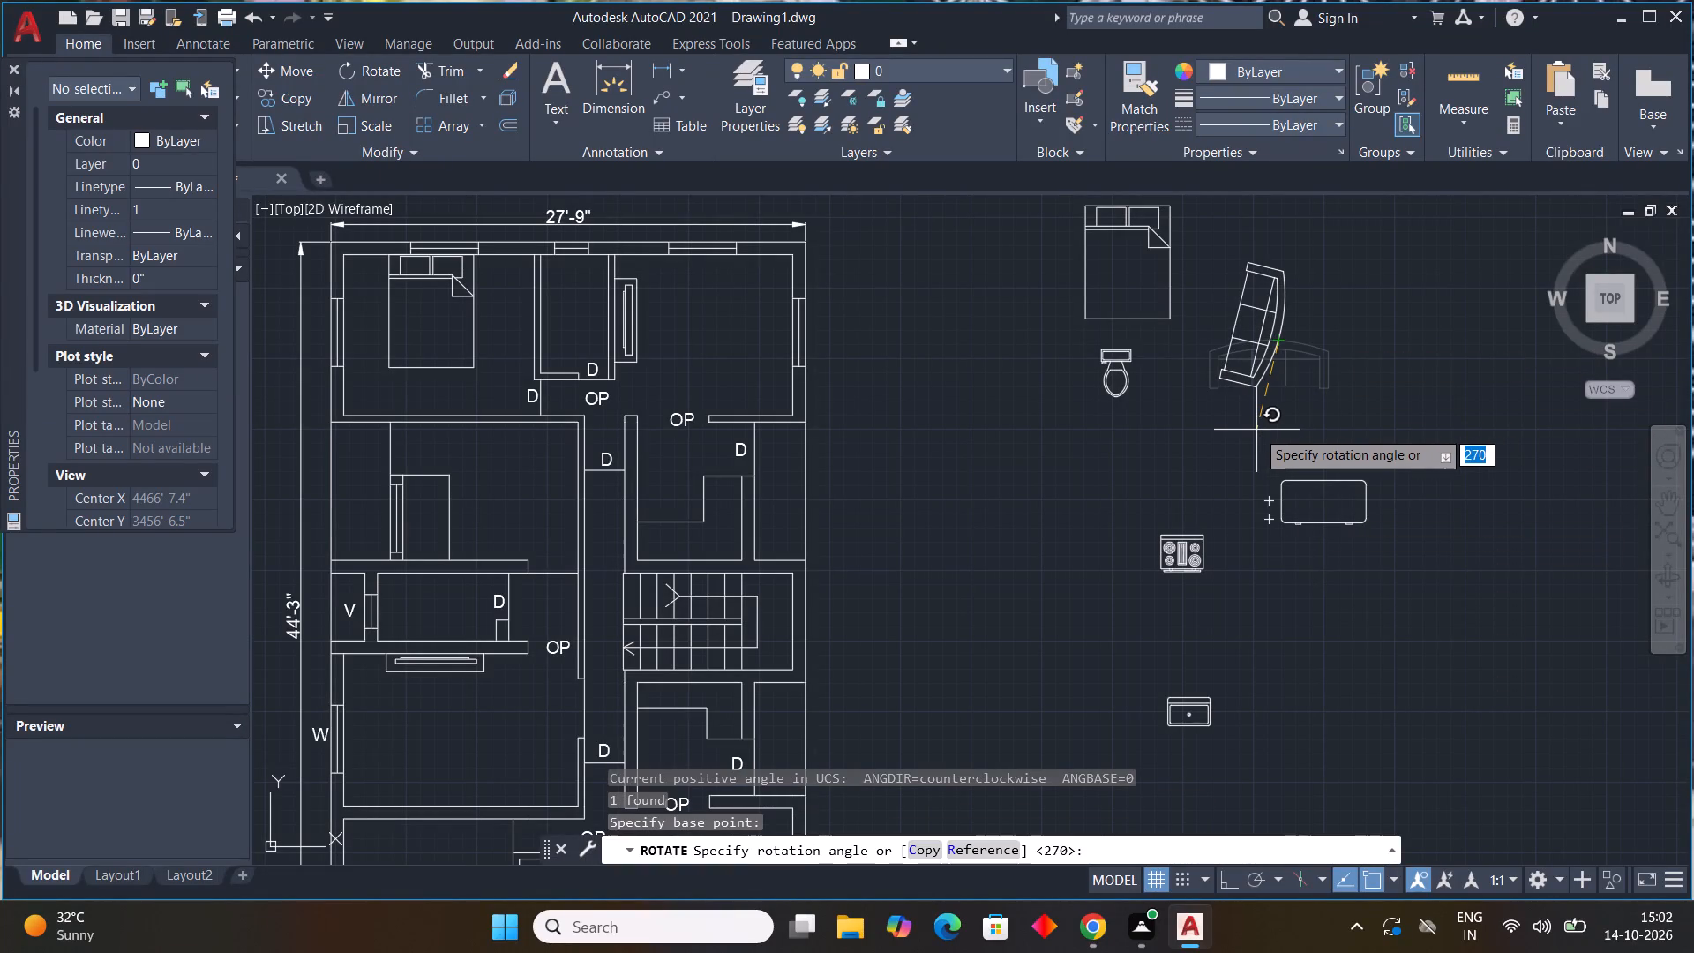
{"action": "key", "text": "F8"}
{"action": "left_click", "coordinate": [1256, 431]}
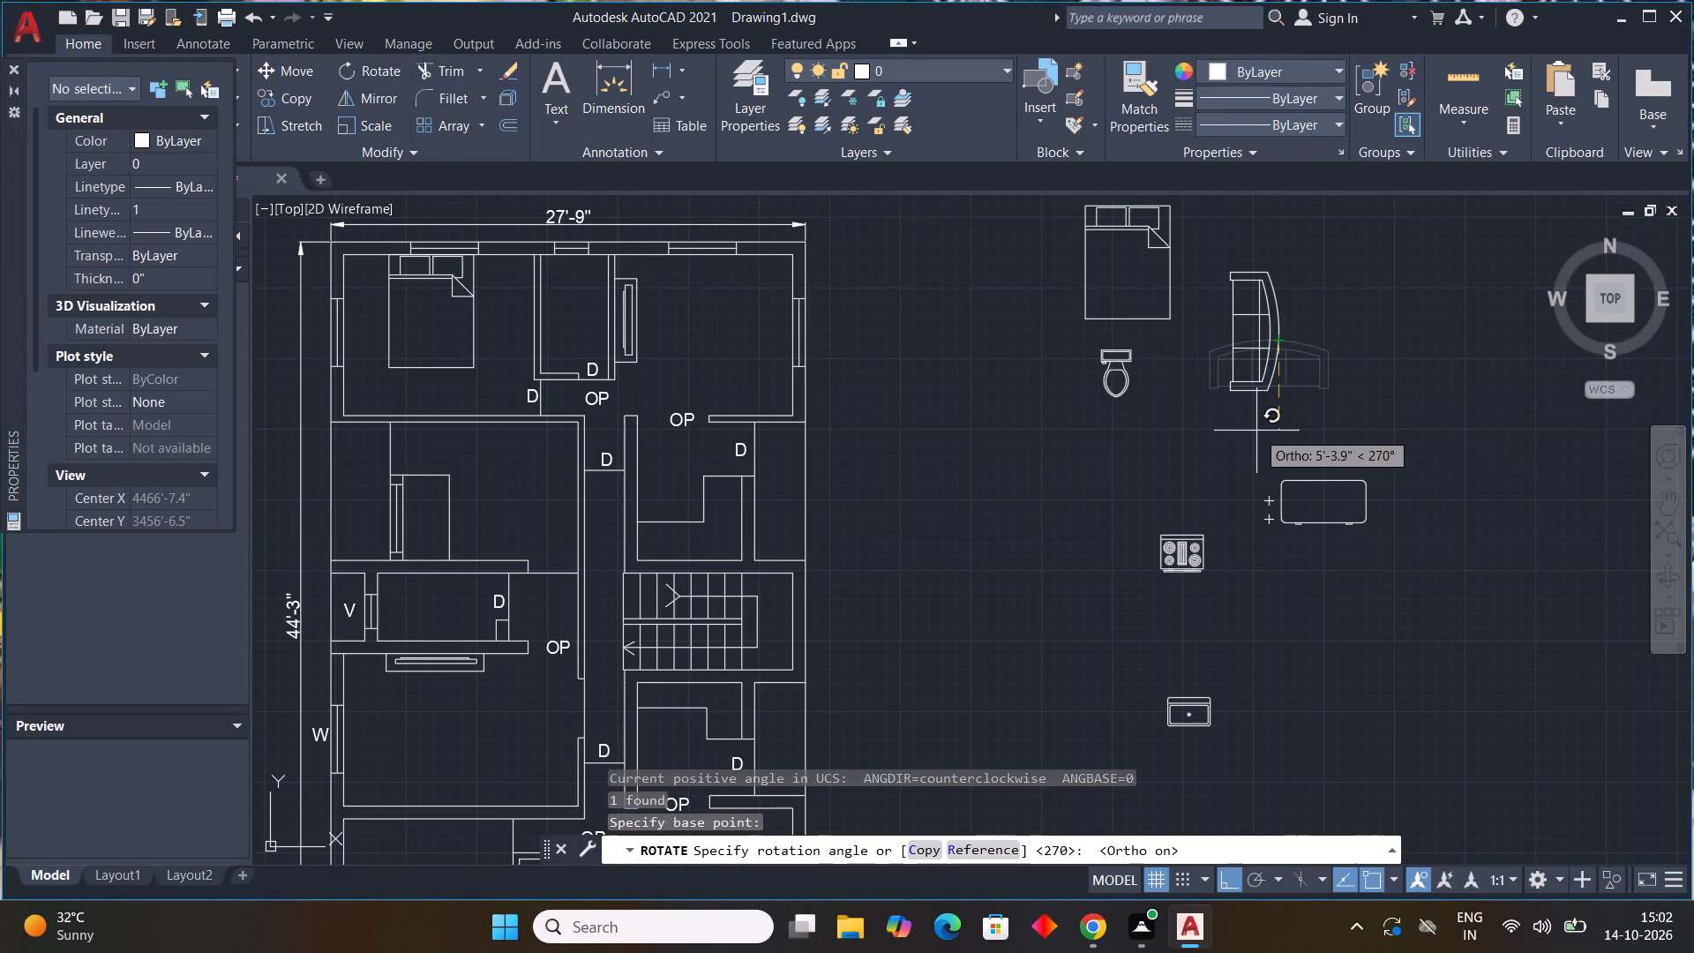
Copy the rotated sofa into the plan's upper-right room, with its back along the right wall, redoing the first placement.
{"action": "left_click_drag", "start_coordinate": [1285, 264], "coordinate": [1287, 279]}
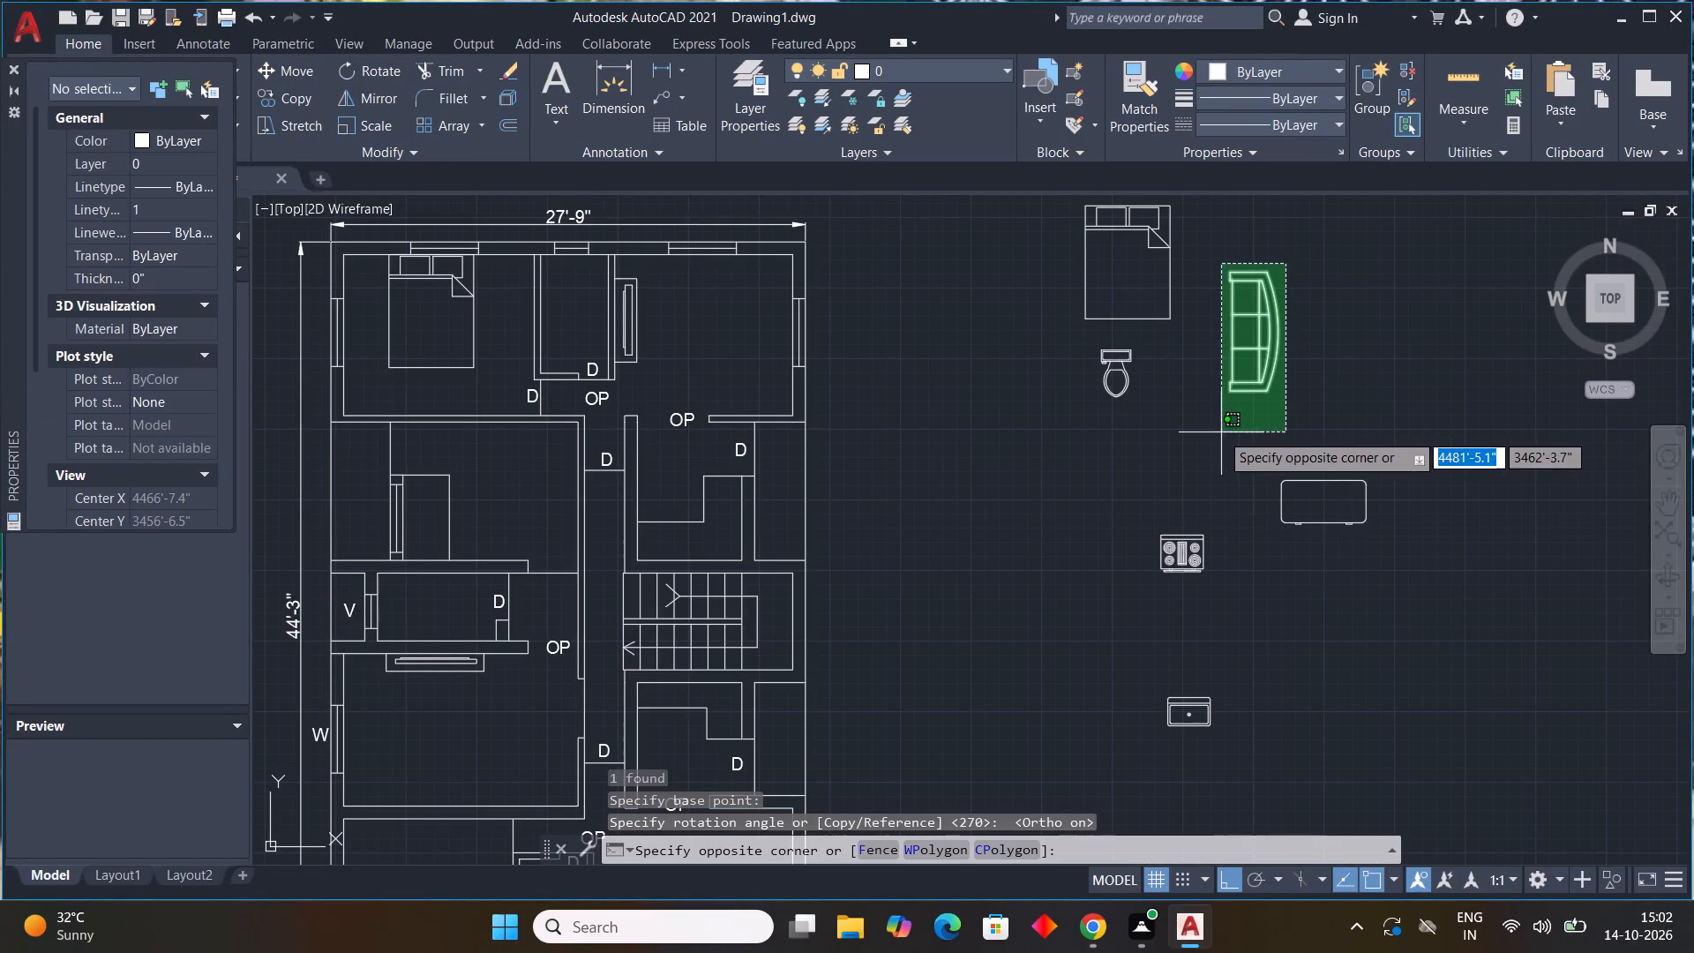
{"action": "left_click", "coordinate": [1218, 432]}
{"action": "type", "text": "CO"}
{"action": "key", "text": "space"}
{"action": "left_click", "coordinate": [1237, 384]}
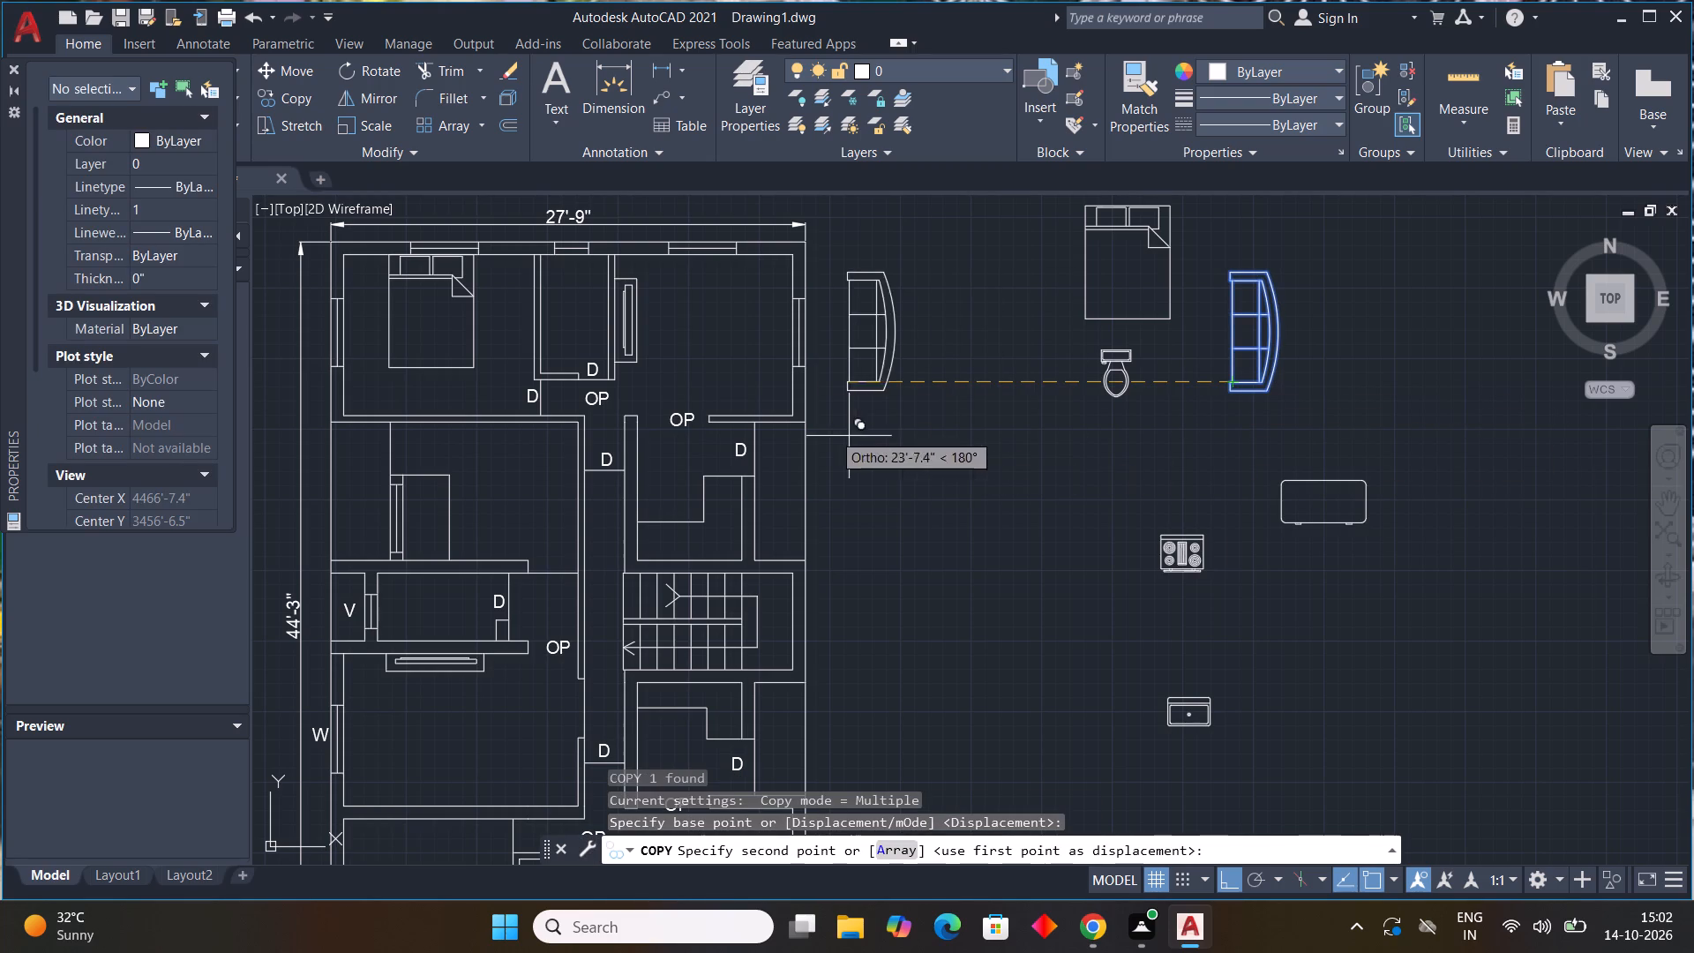
{"action": "left_click", "coordinate": [744, 413]}
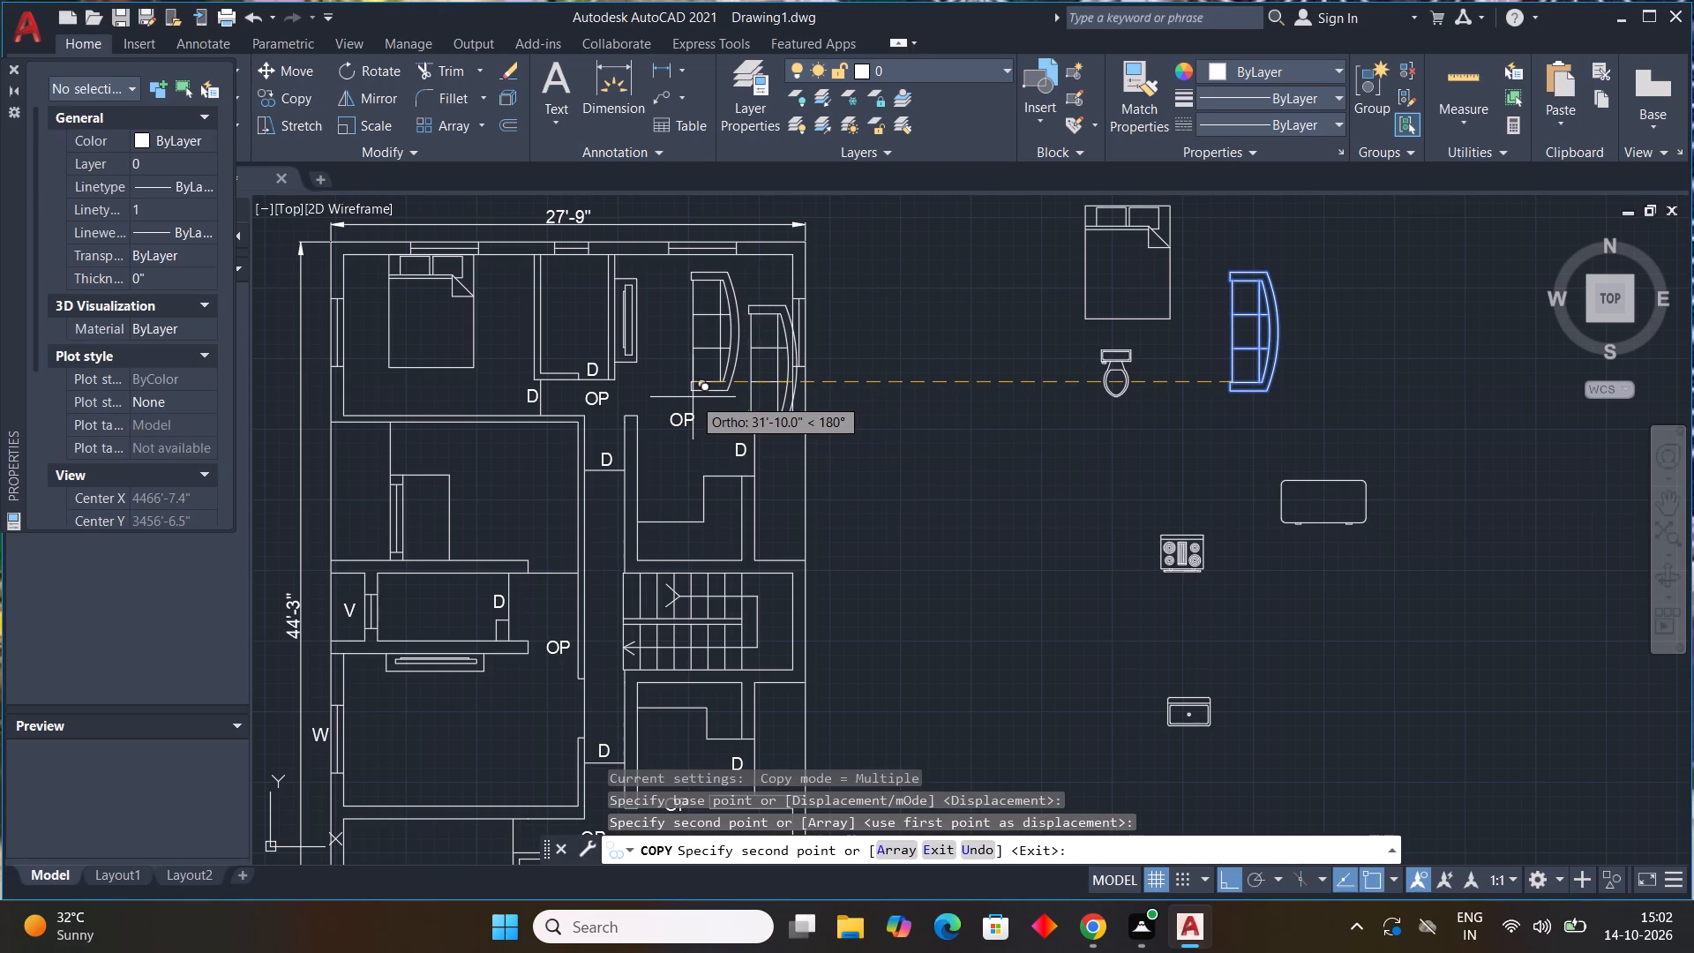
{"action": "key", "text": "ctrl+z"}
{"action": "scroll", "coordinate": [750, 372], "scroll_direction": "up", "scroll_amount": 2}
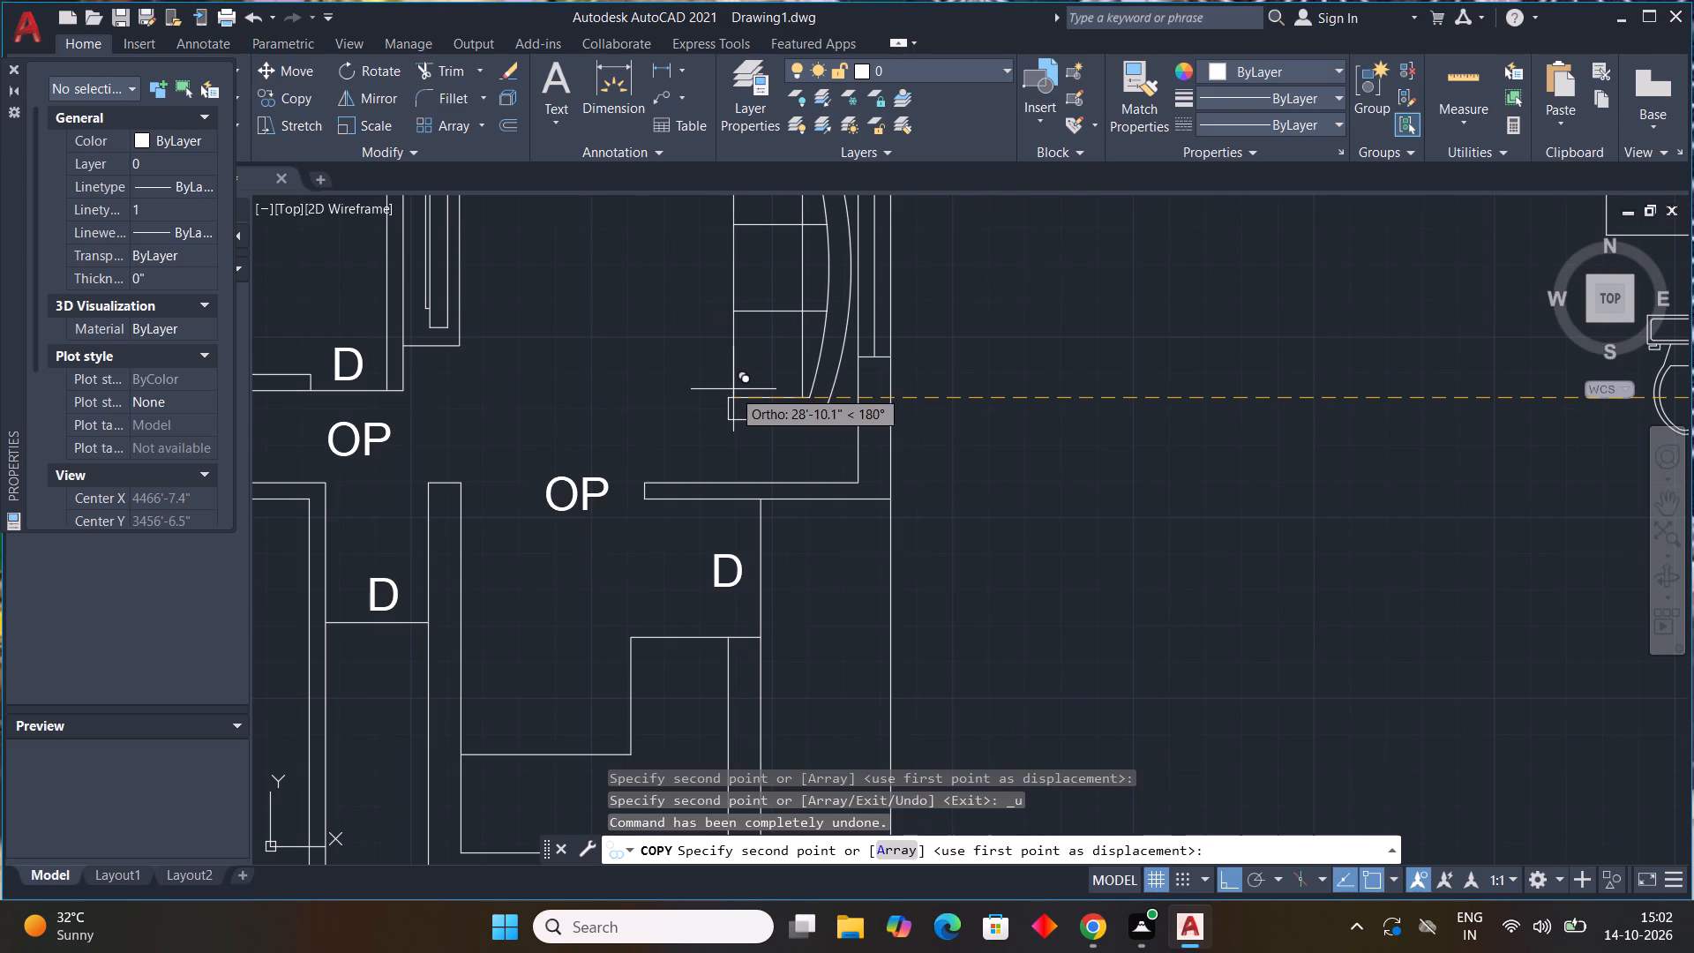
{"action": "left_click", "coordinate": [736, 389]}
{"action": "scroll", "coordinate": [1175, 502], "scroll_direction": "down", "scroll_amount": 3}
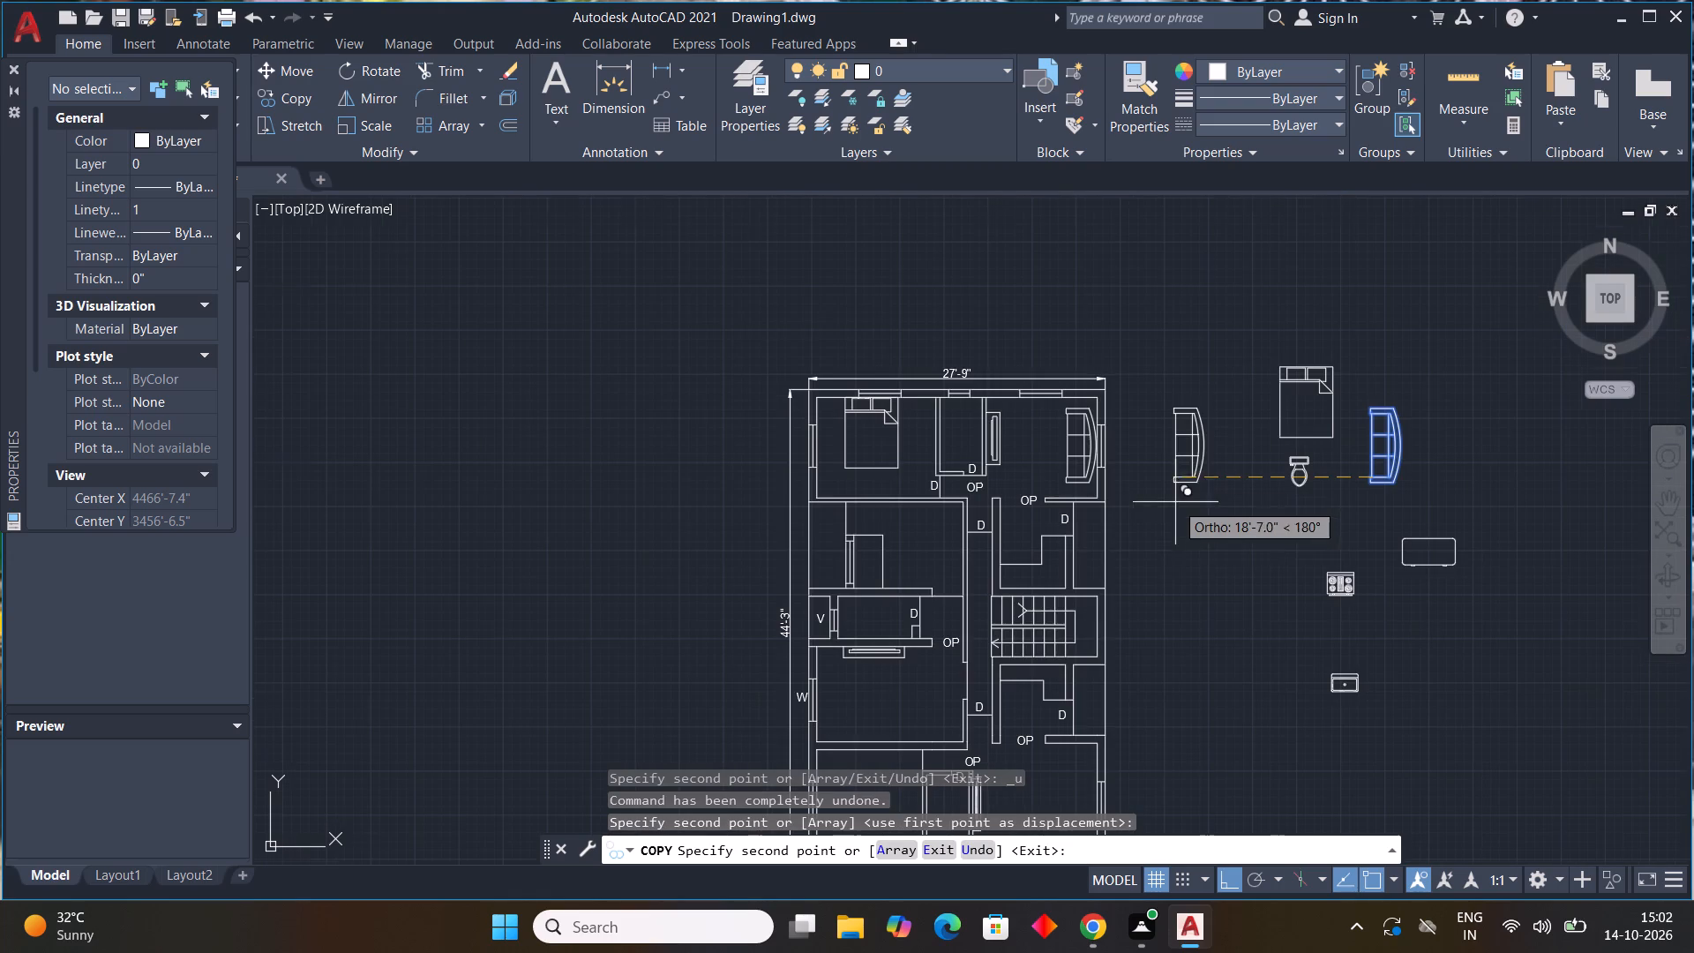
{"action": "key", "text": "Escape"}
Rotate the range-oven block outside the plan by 180°.
{"action": "scroll", "coordinate": [1162, 524], "scroll_direction": "down", "scroll_amount": 3}
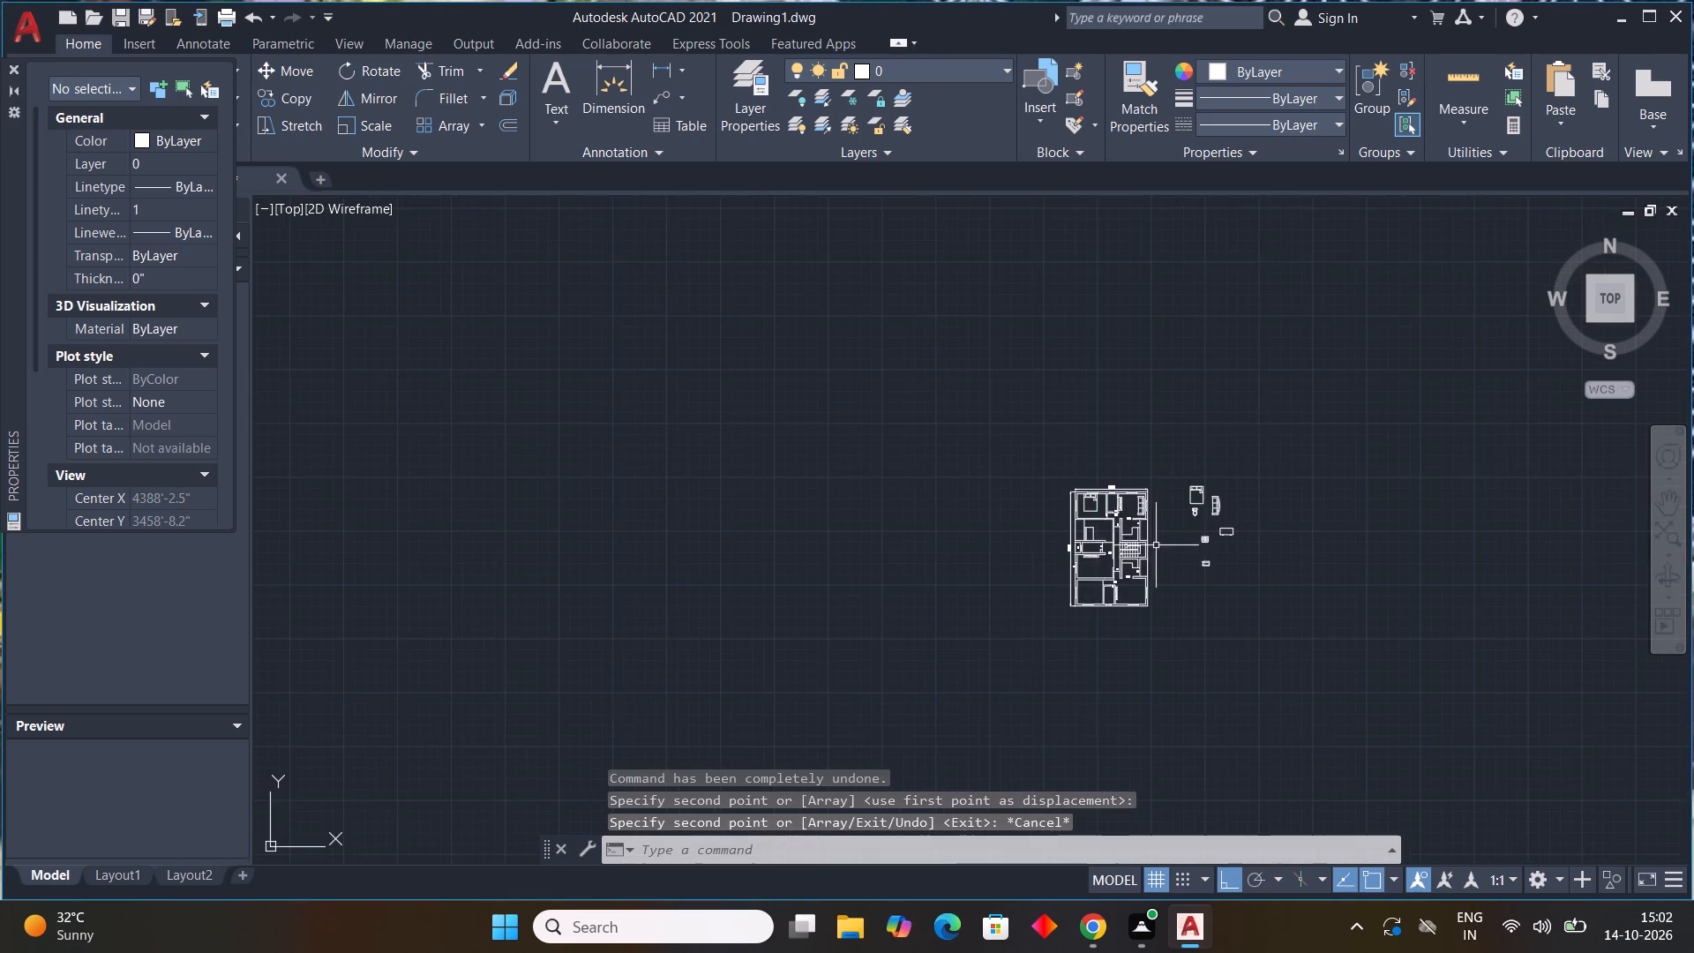
{"action": "scroll", "coordinate": [1153, 545], "scroll_direction": "up", "scroll_amount": 3}
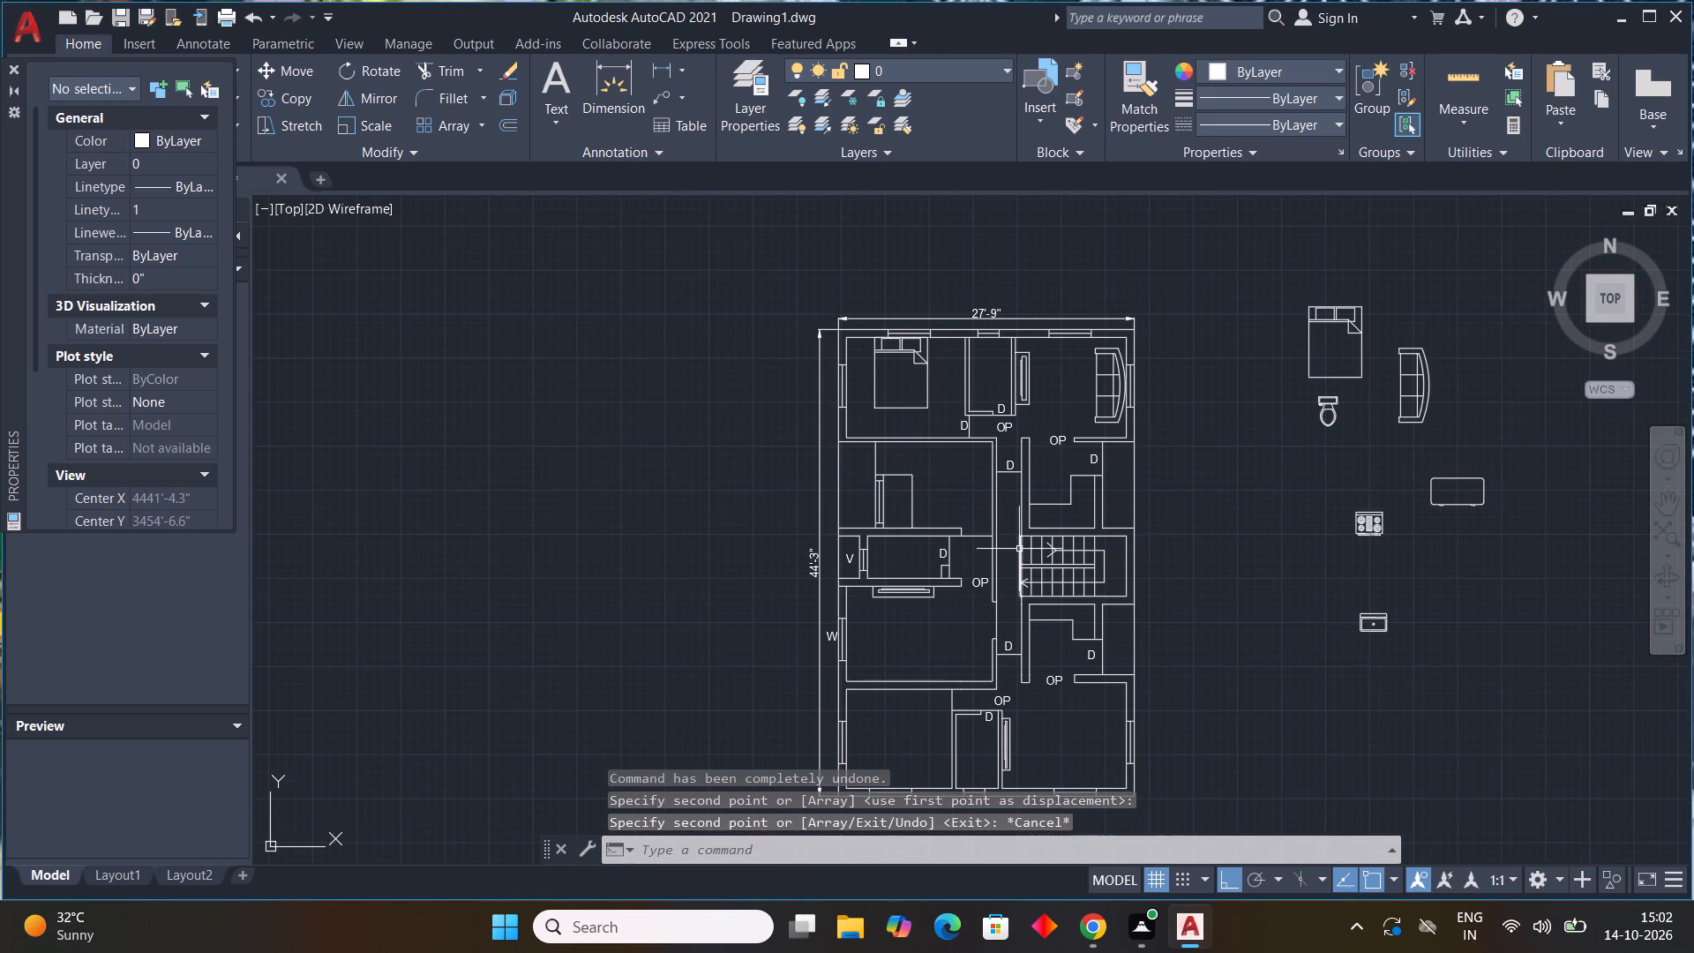
{"action": "scroll", "coordinate": [1142, 473], "scroll_direction": "up", "scroll_amount": 2}
{"action": "scroll", "coordinate": [1057, 483], "scroll_direction": "down", "scroll_amount": 1}
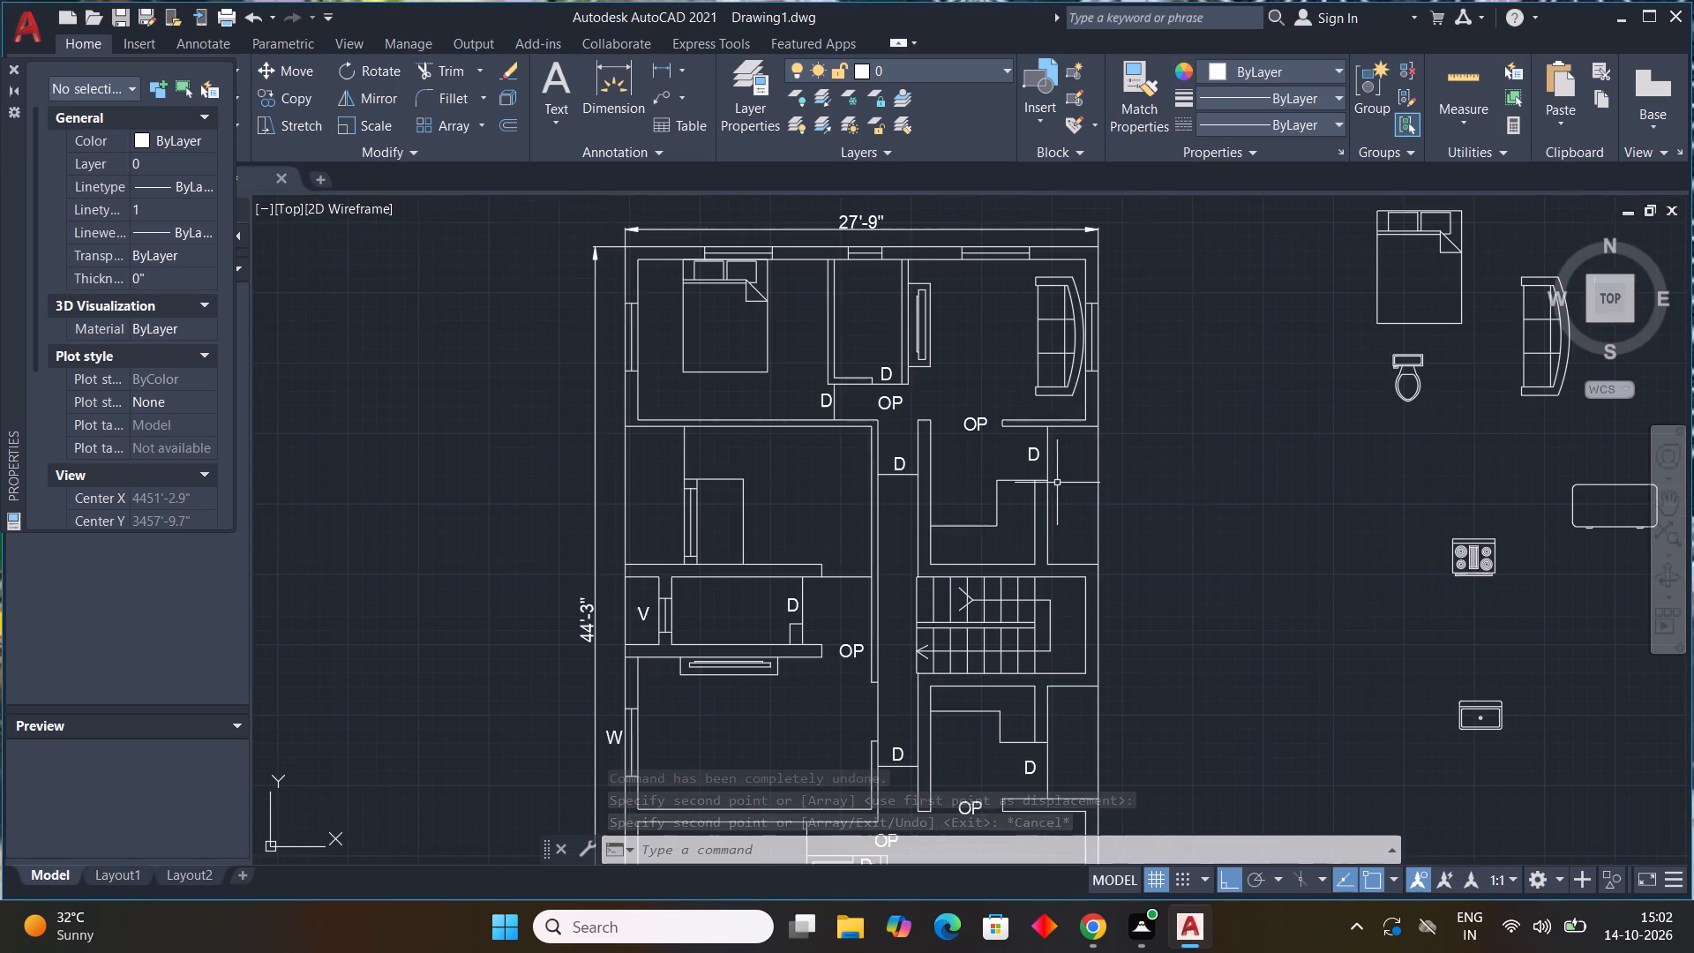
{"action": "middle_click_drag", "start_coordinate": [1386, 610], "coordinate": [1212, 580]}
{"action": "left_click", "coordinate": [1326, 503]}
{"action": "left_click", "coordinate": [1231, 582]}
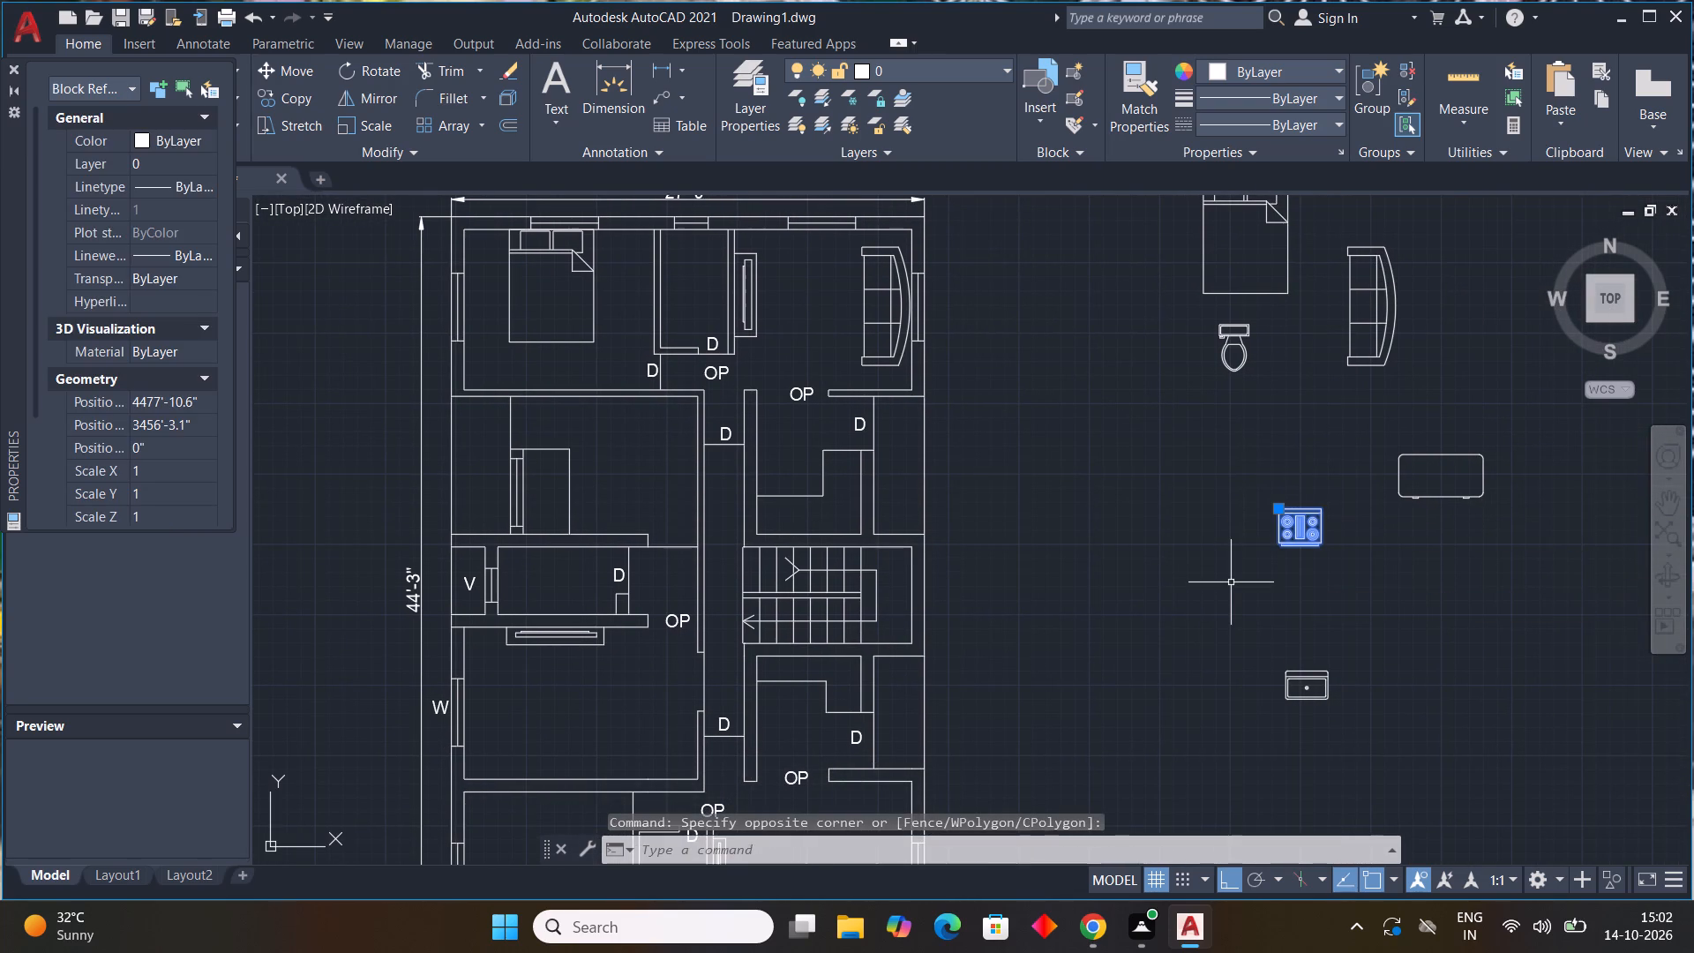
{"action": "type", "text": "RO"}
{"action": "key", "text": "space"}
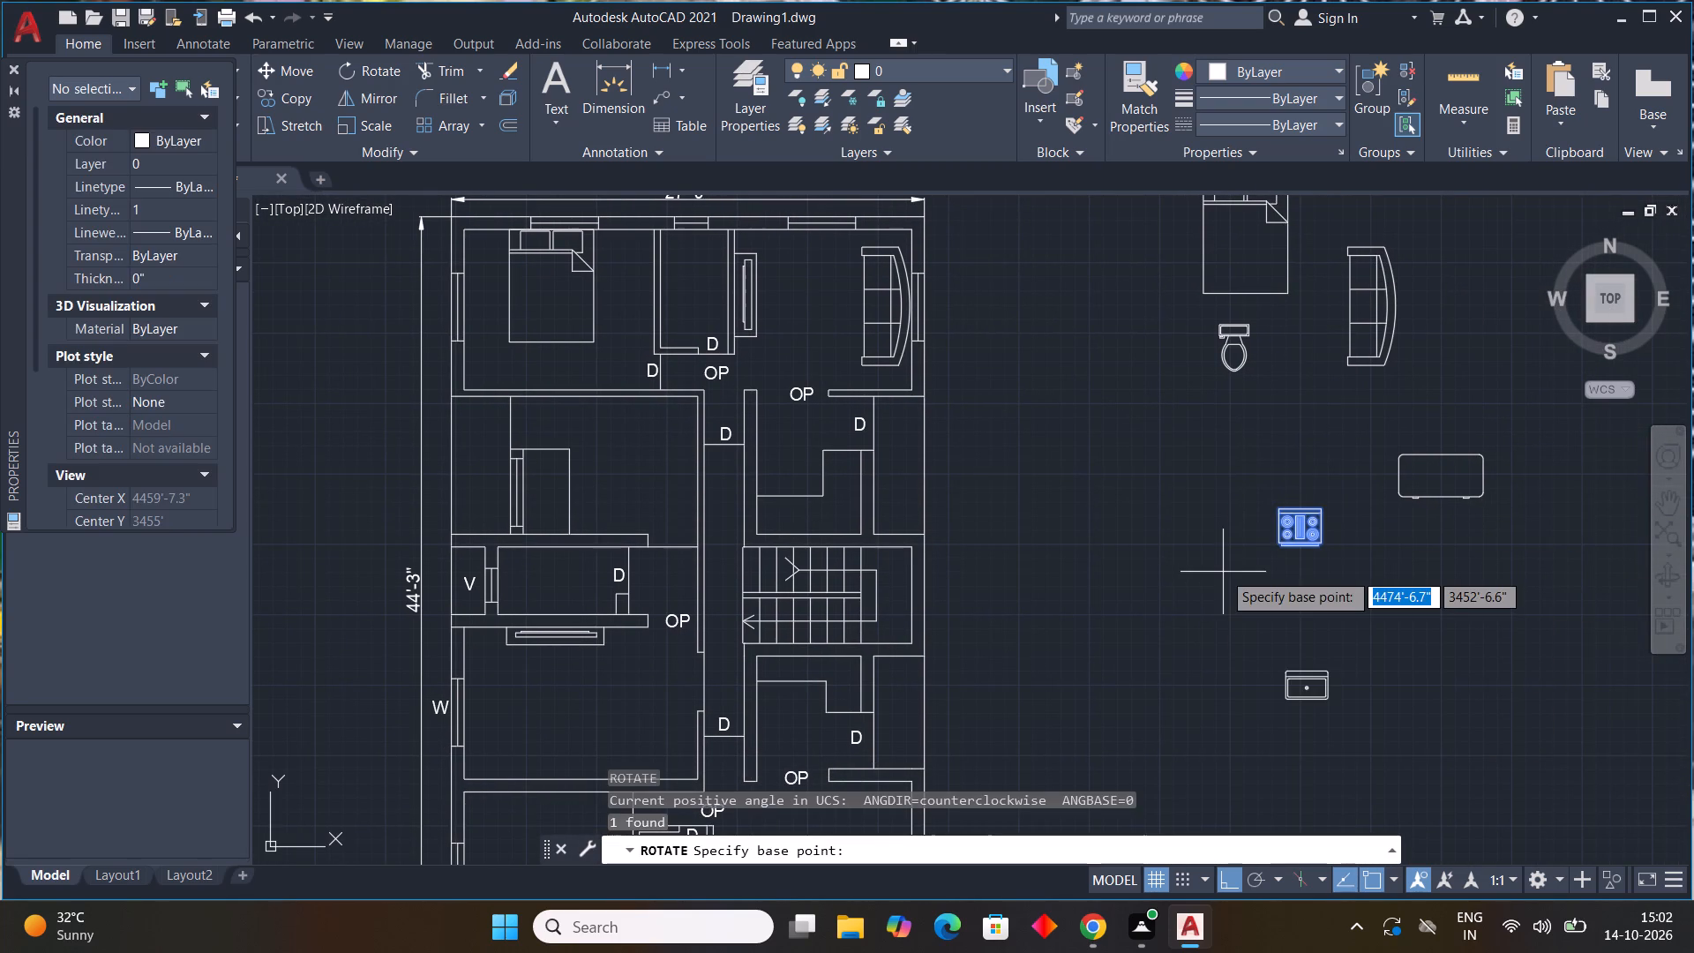
{"action": "left_click", "coordinate": [1305, 518]}
{"action": "left_click", "coordinate": [1235, 510]}
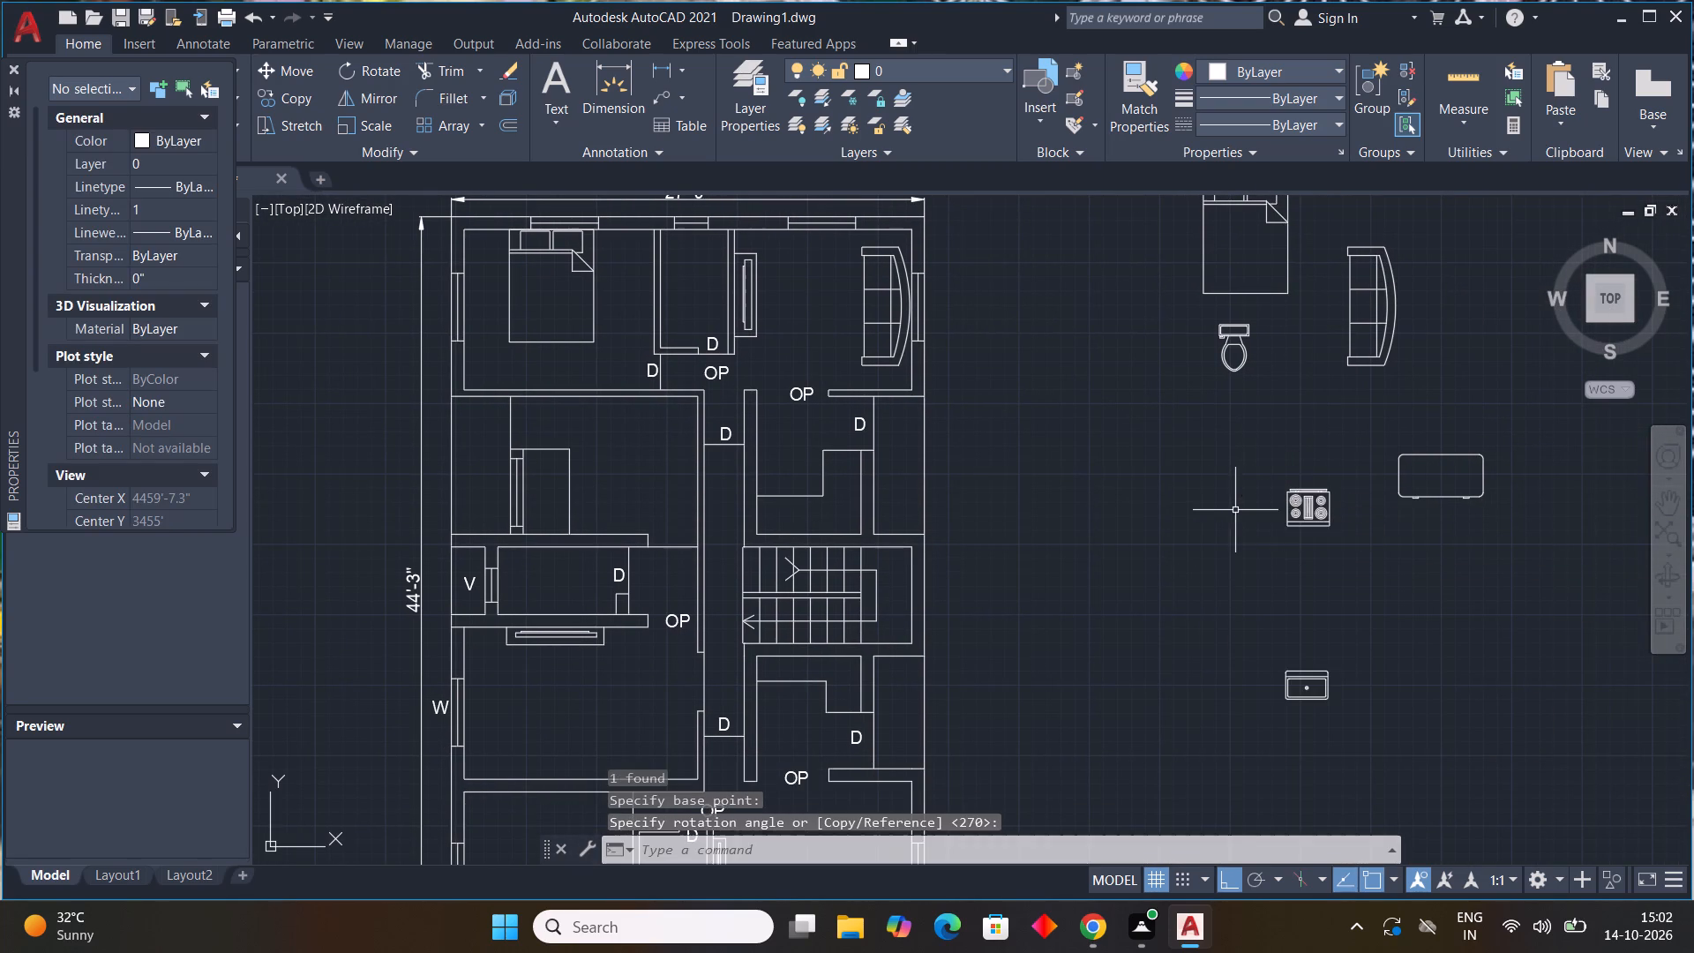
Rotate the sink block outside the plan a quarter turn clockwise about its centre, with Ortho on.
{"action": "left_click", "coordinate": [1413, 658]}
{"action": "left_click", "coordinate": [1241, 715]}
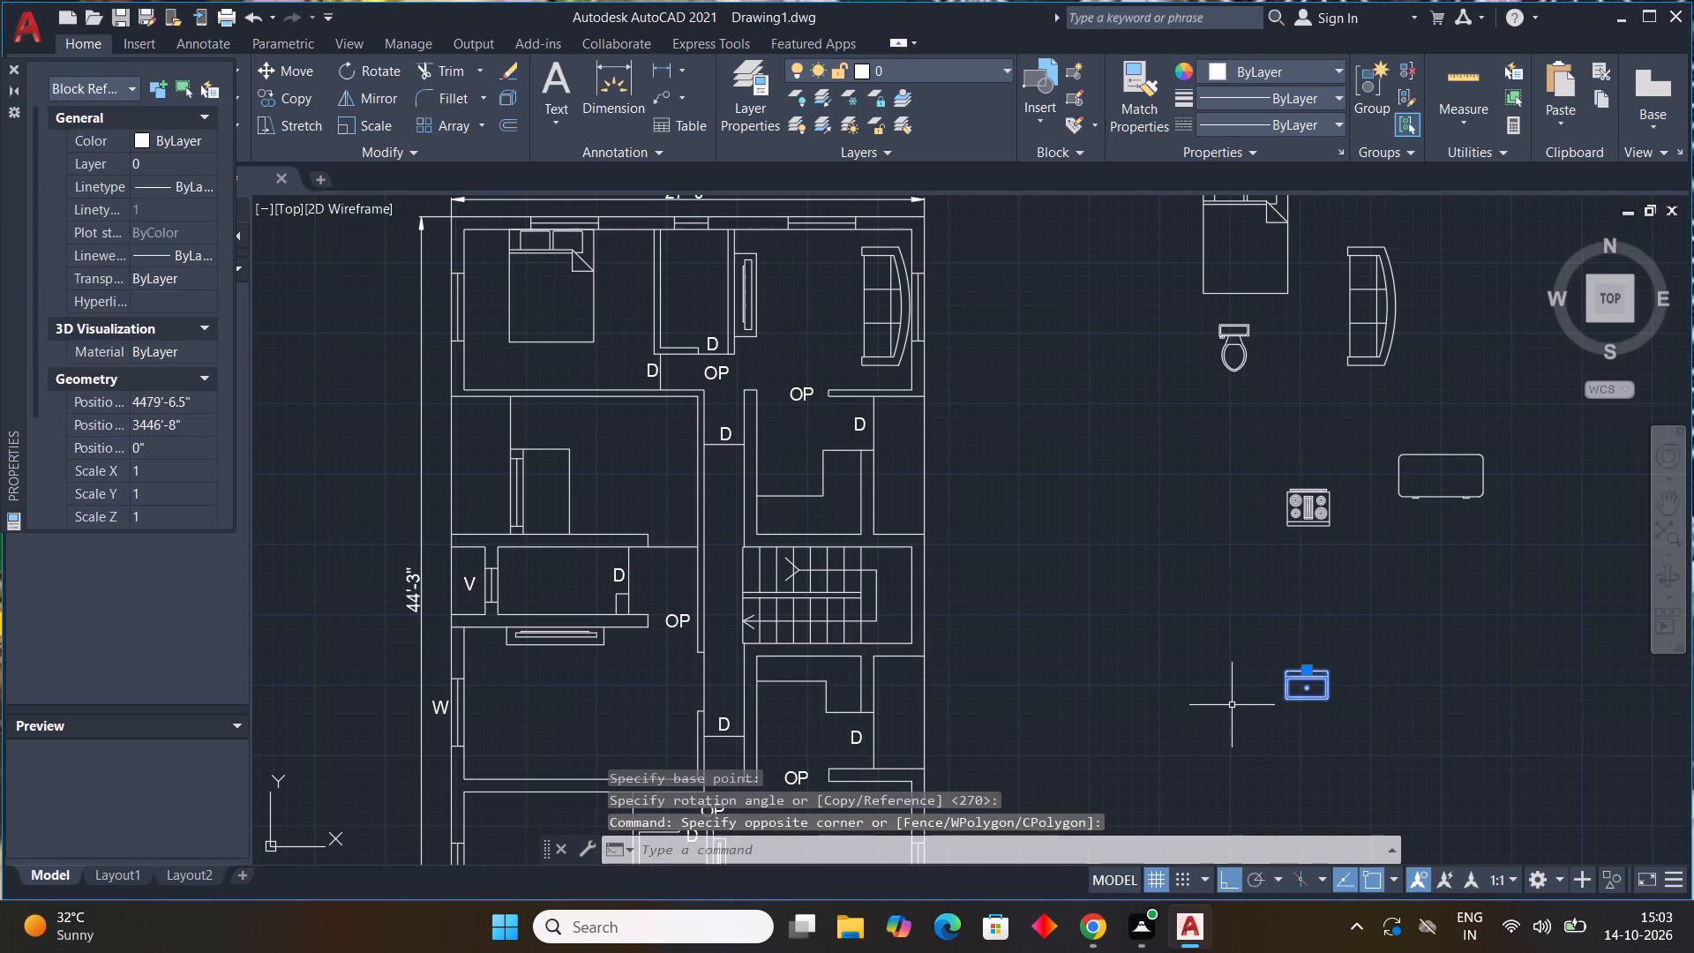
{"action": "type", "text": "RO"}
{"action": "key", "text": "BackSpace"}
{"action": "key", "text": "BackSpace"}
{"action": "key", "text": "BackSpace"}
{"action": "key", "text": "BackSpace"}
{"action": "key", "text": "BackSpace"}
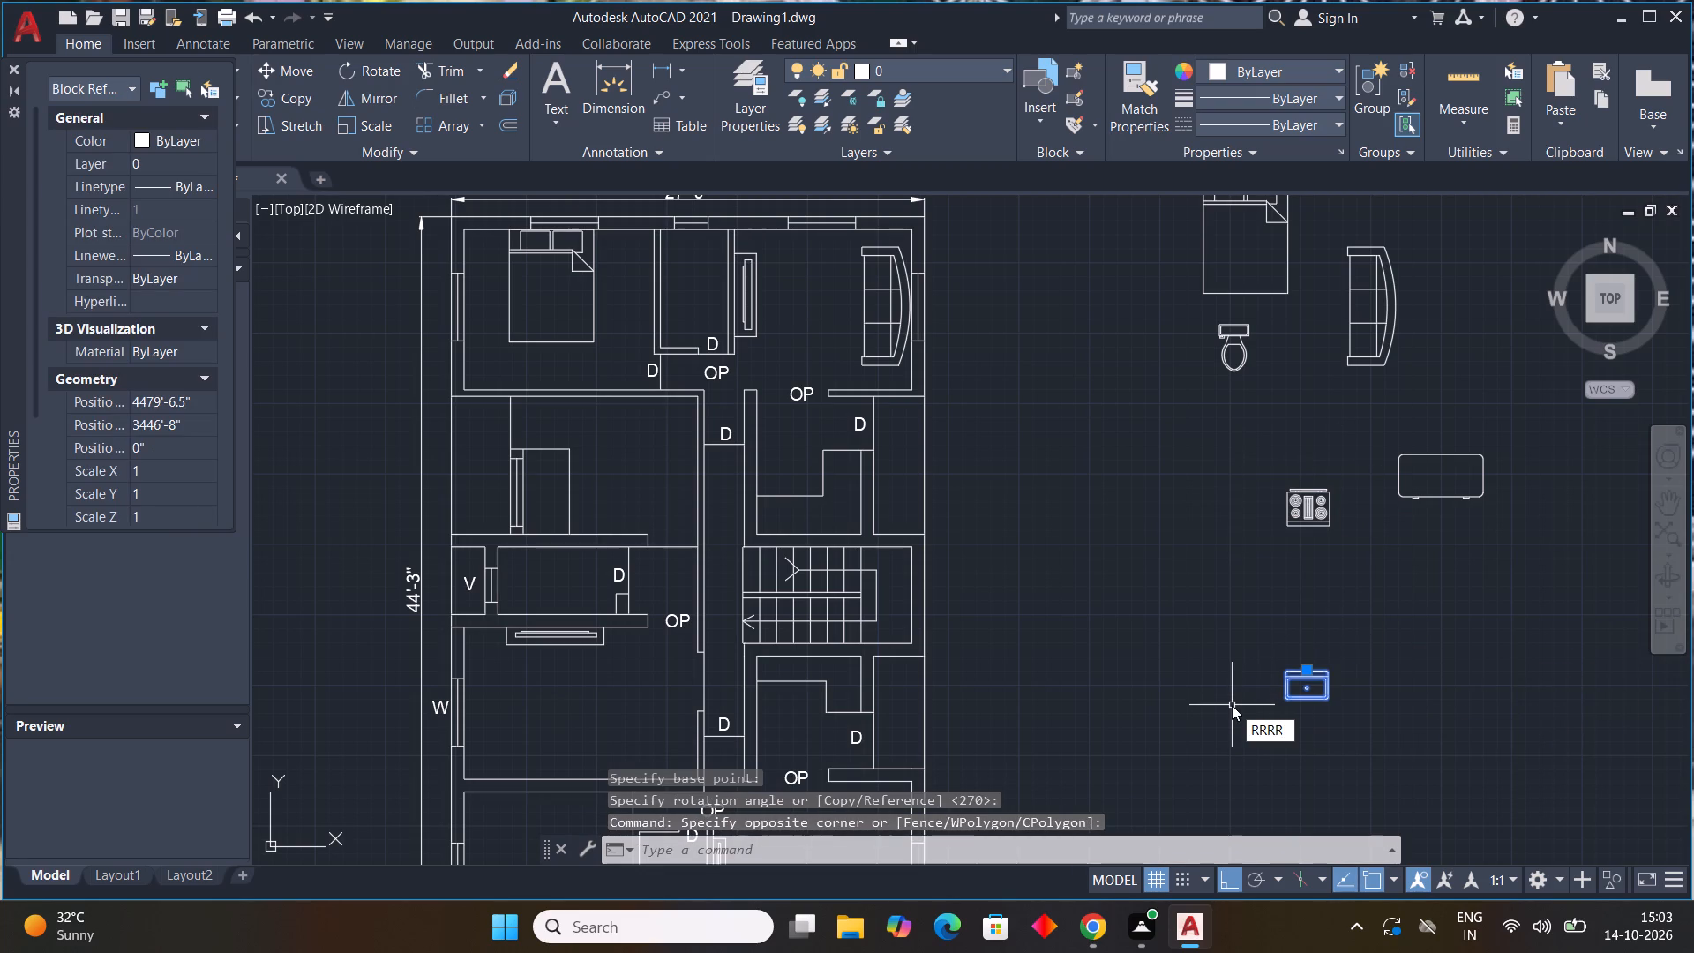
{"action": "key", "text": "BackSpace"}
{"action": "key", "text": "BackSpace"}
{"action": "type", "text": "OM"}
{"action": "key", "text": "BackSpace"}
{"action": "key", "text": "space"}
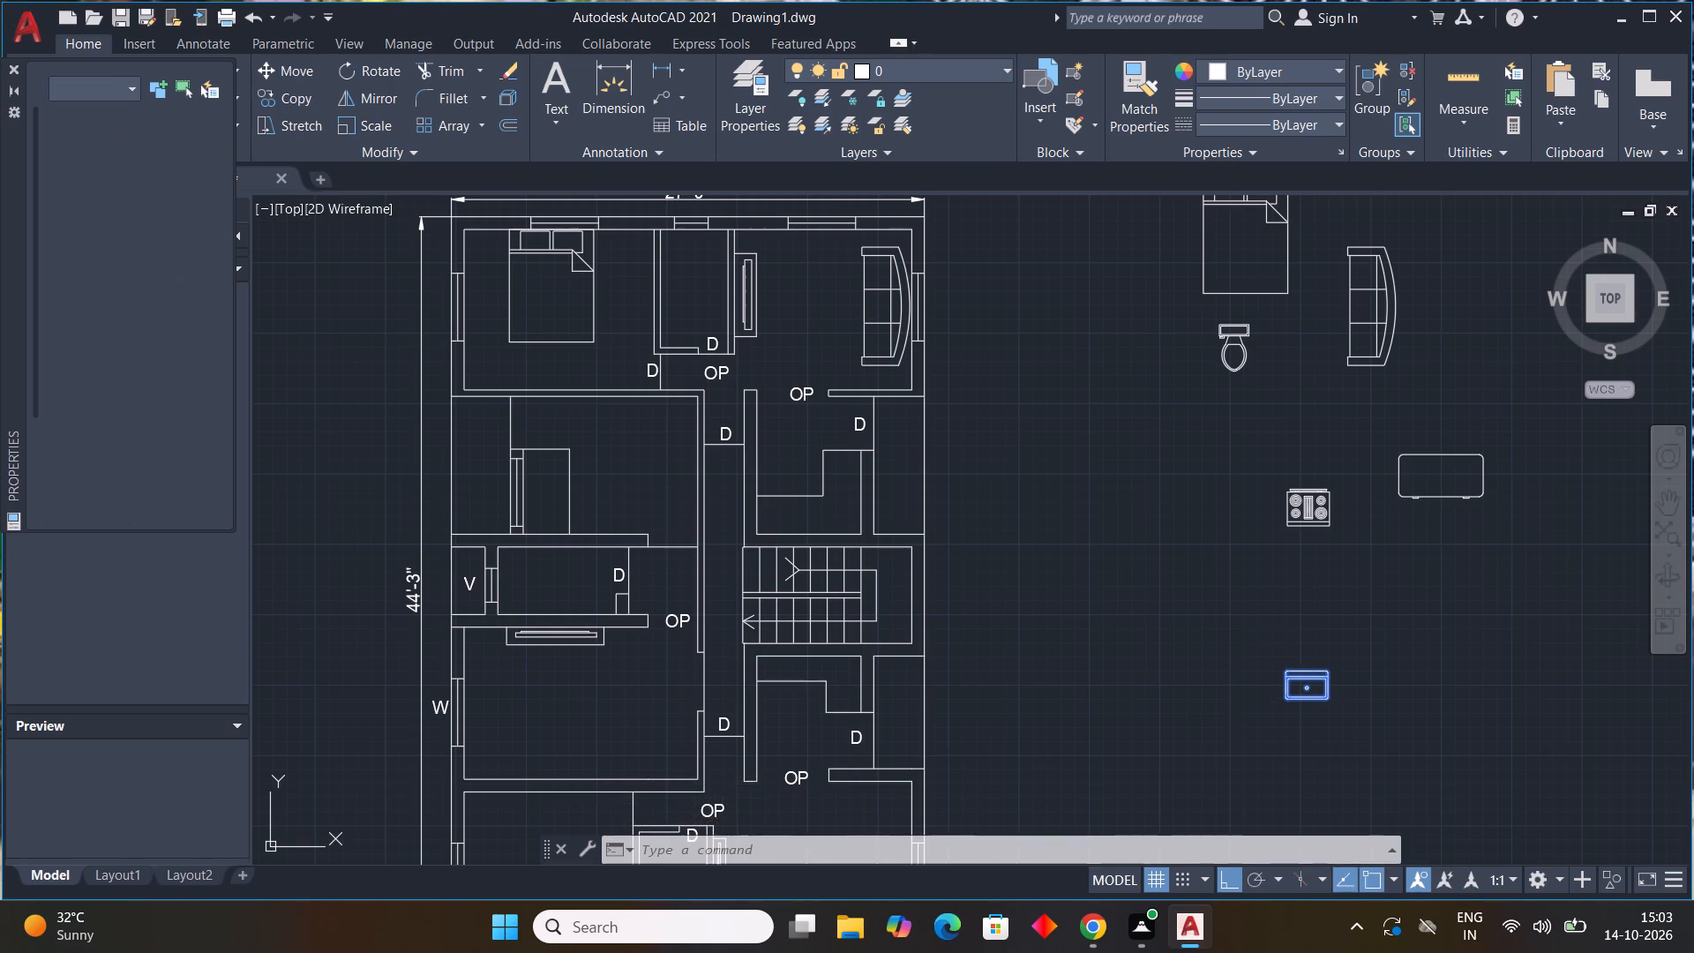
{"action": "left_click", "coordinate": [1300, 685]}
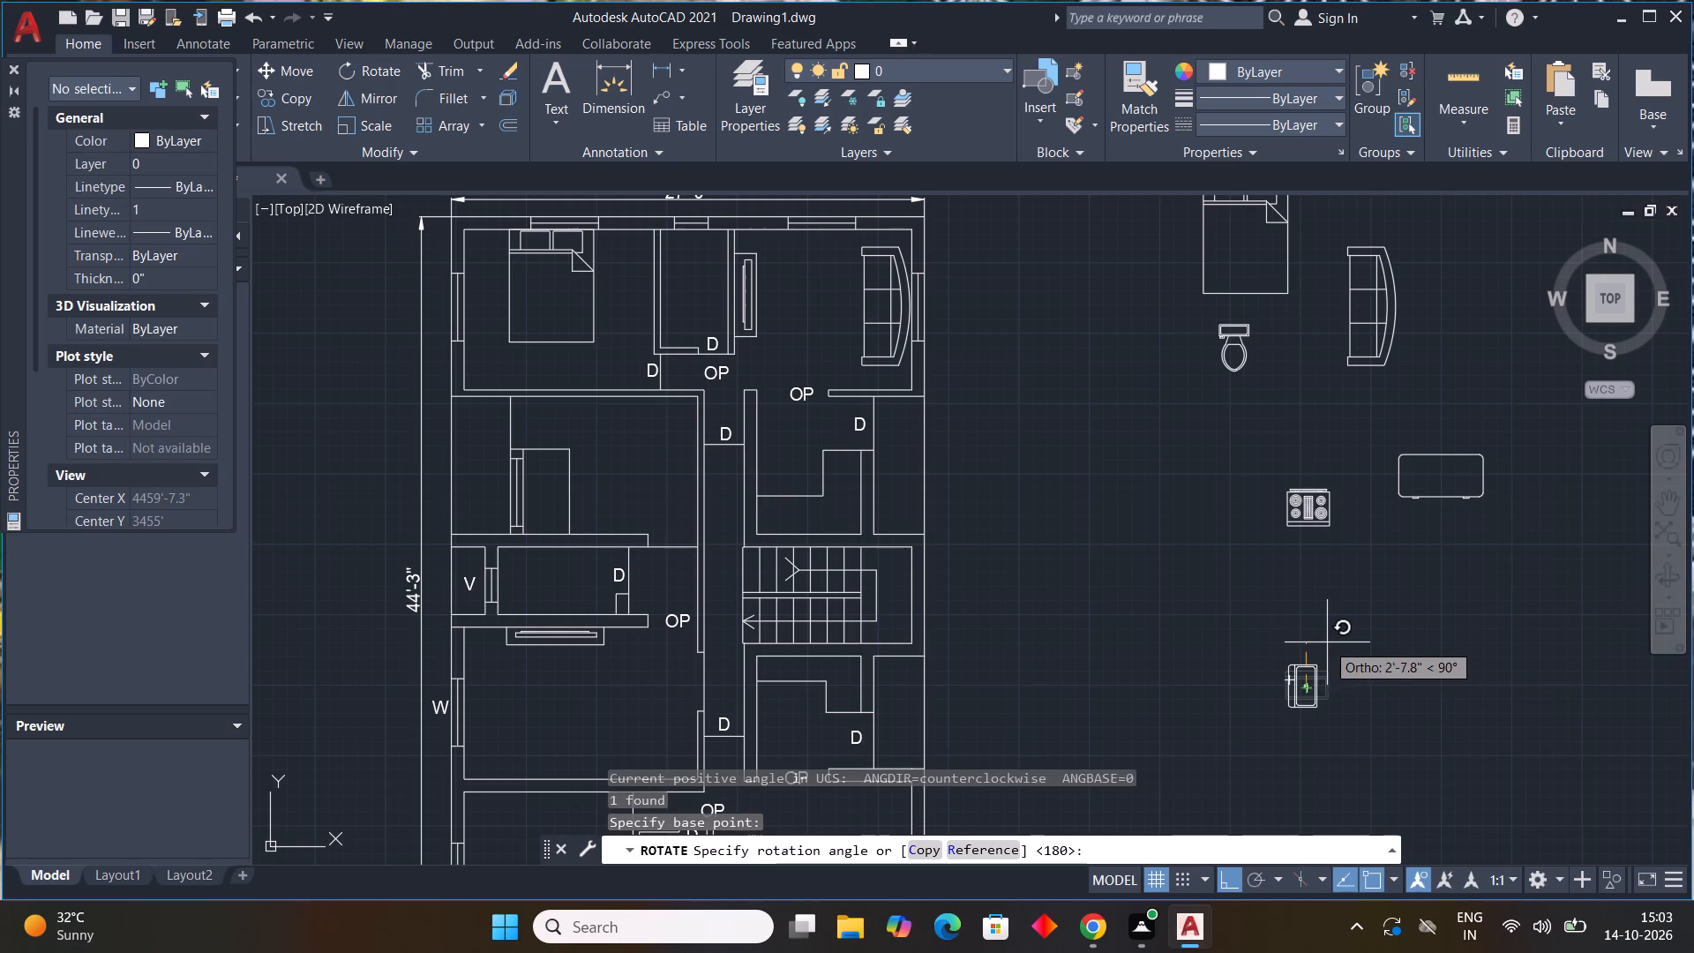
{"action": "left_click", "coordinate": [1283, 803]}
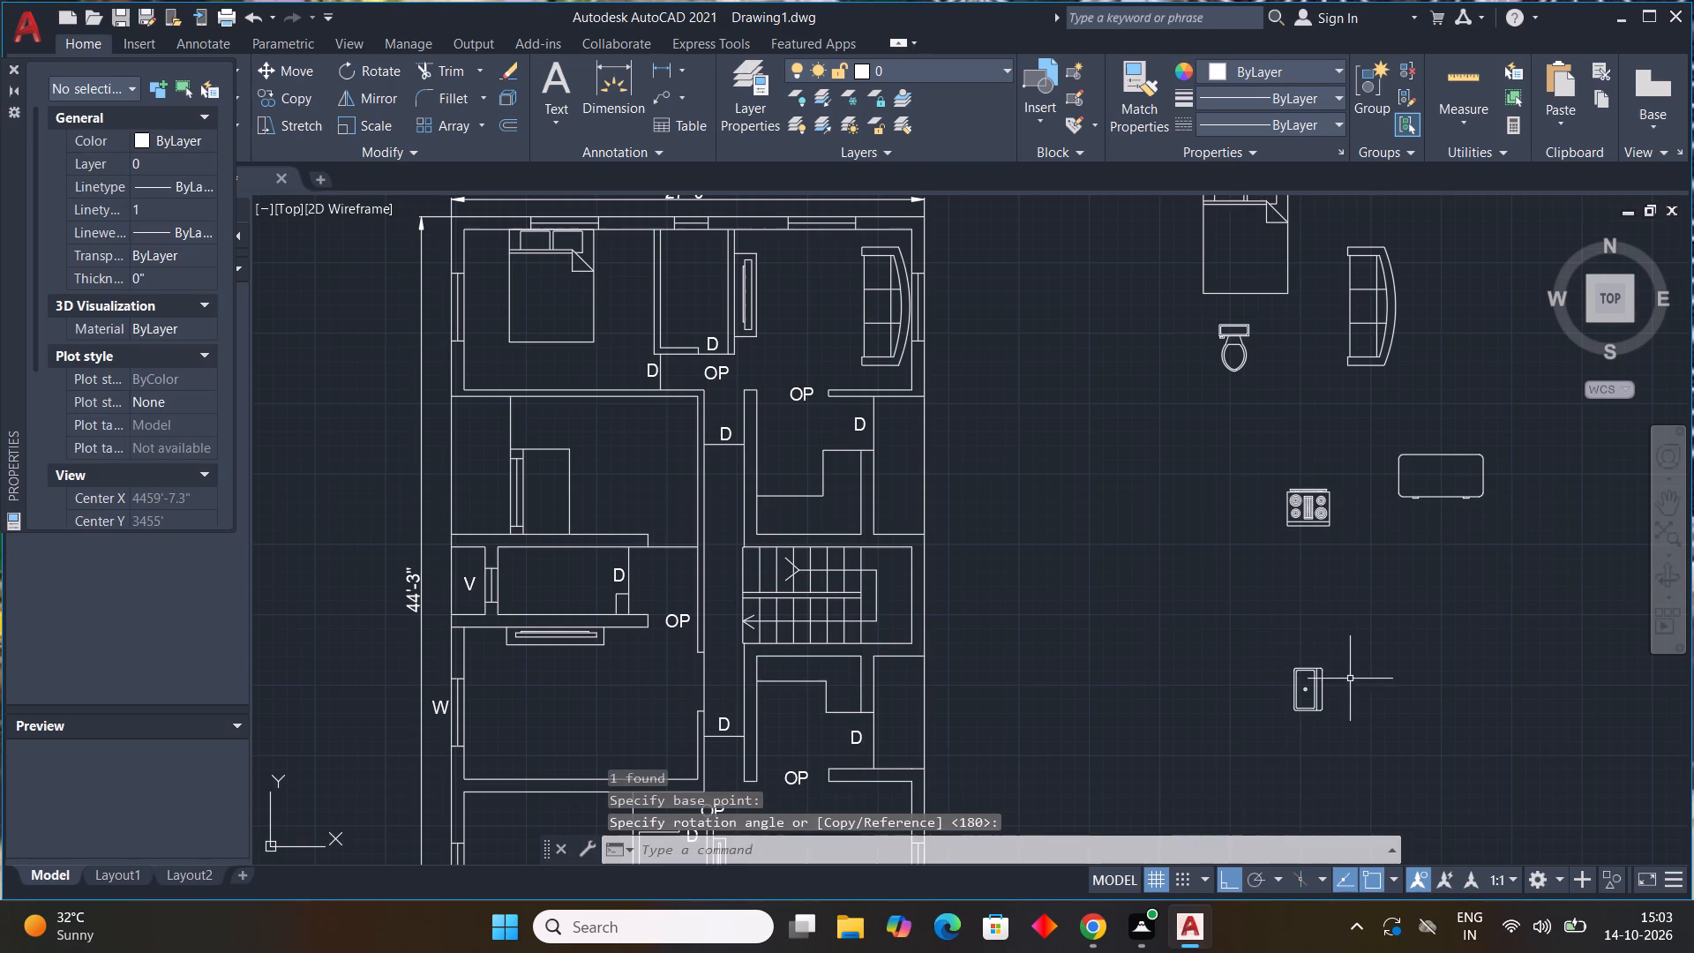
Copy the rotated sink from its drain centre onto the right leg of the kitchen counter above the staircase, with Ortho off.
{"action": "left_click_drag", "start_coordinate": [1345, 650], "coordinate": [1320, 679]}
{"action": "left_click", "coordinate": [1226, 769]}
{"action": "type", "text": "CO"}
{"action": "key", "text": "space"}
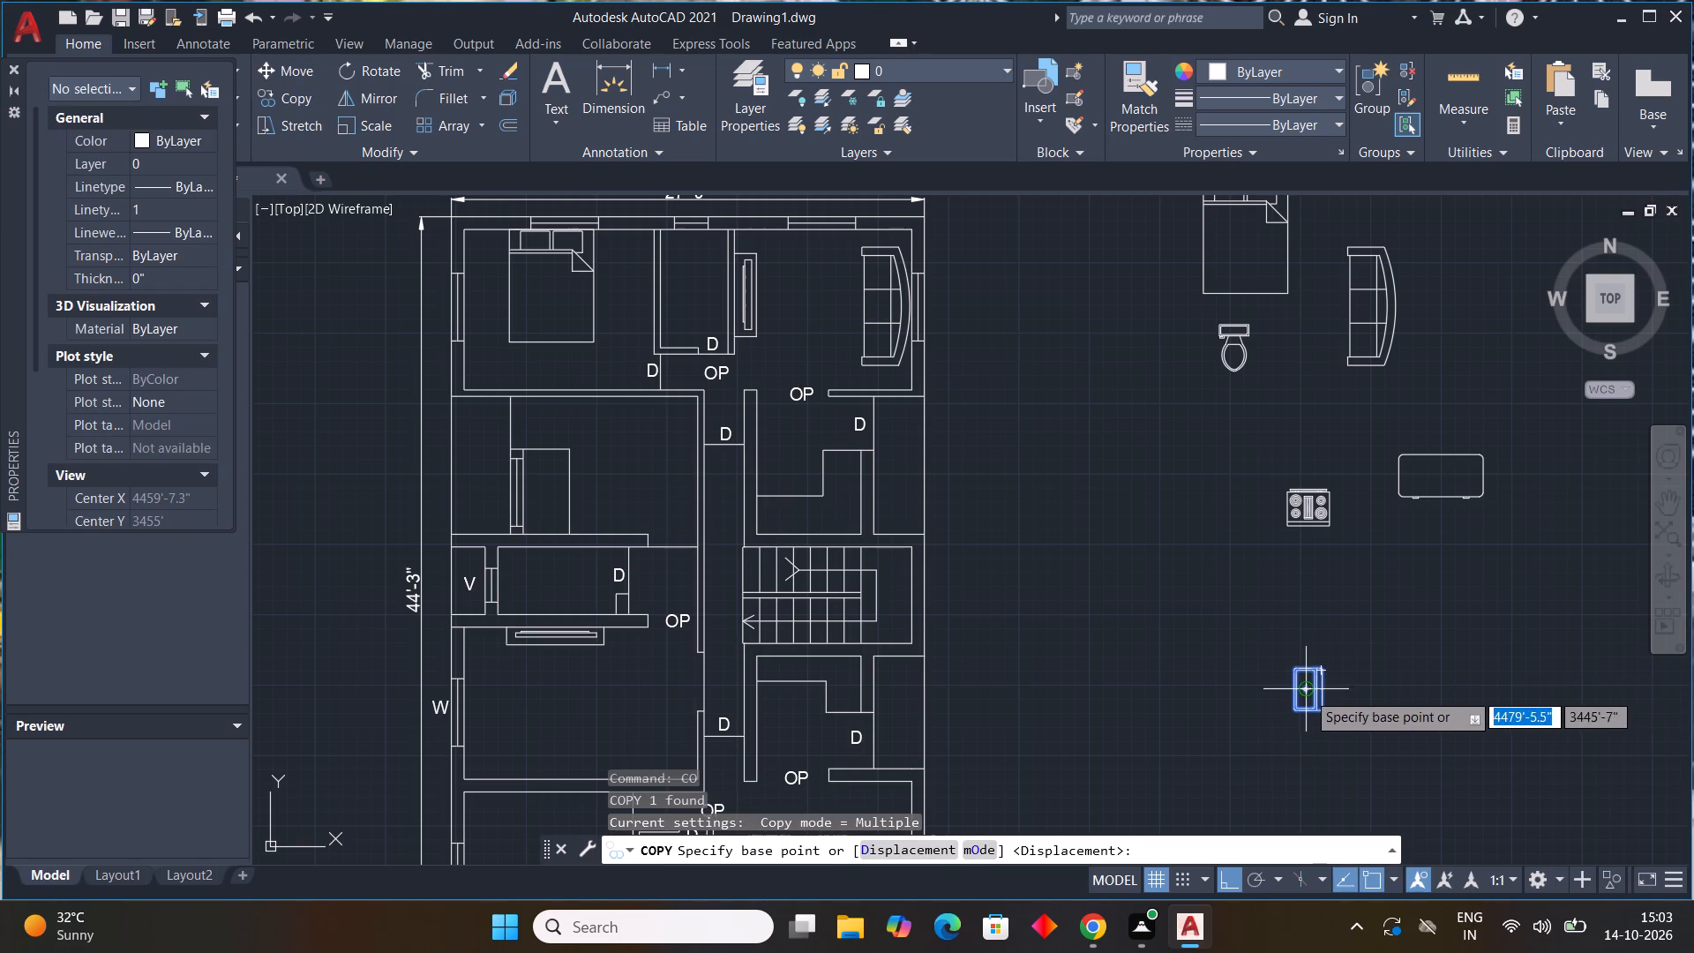
{"action": "left_click", "coordinate": [1307, 692]}
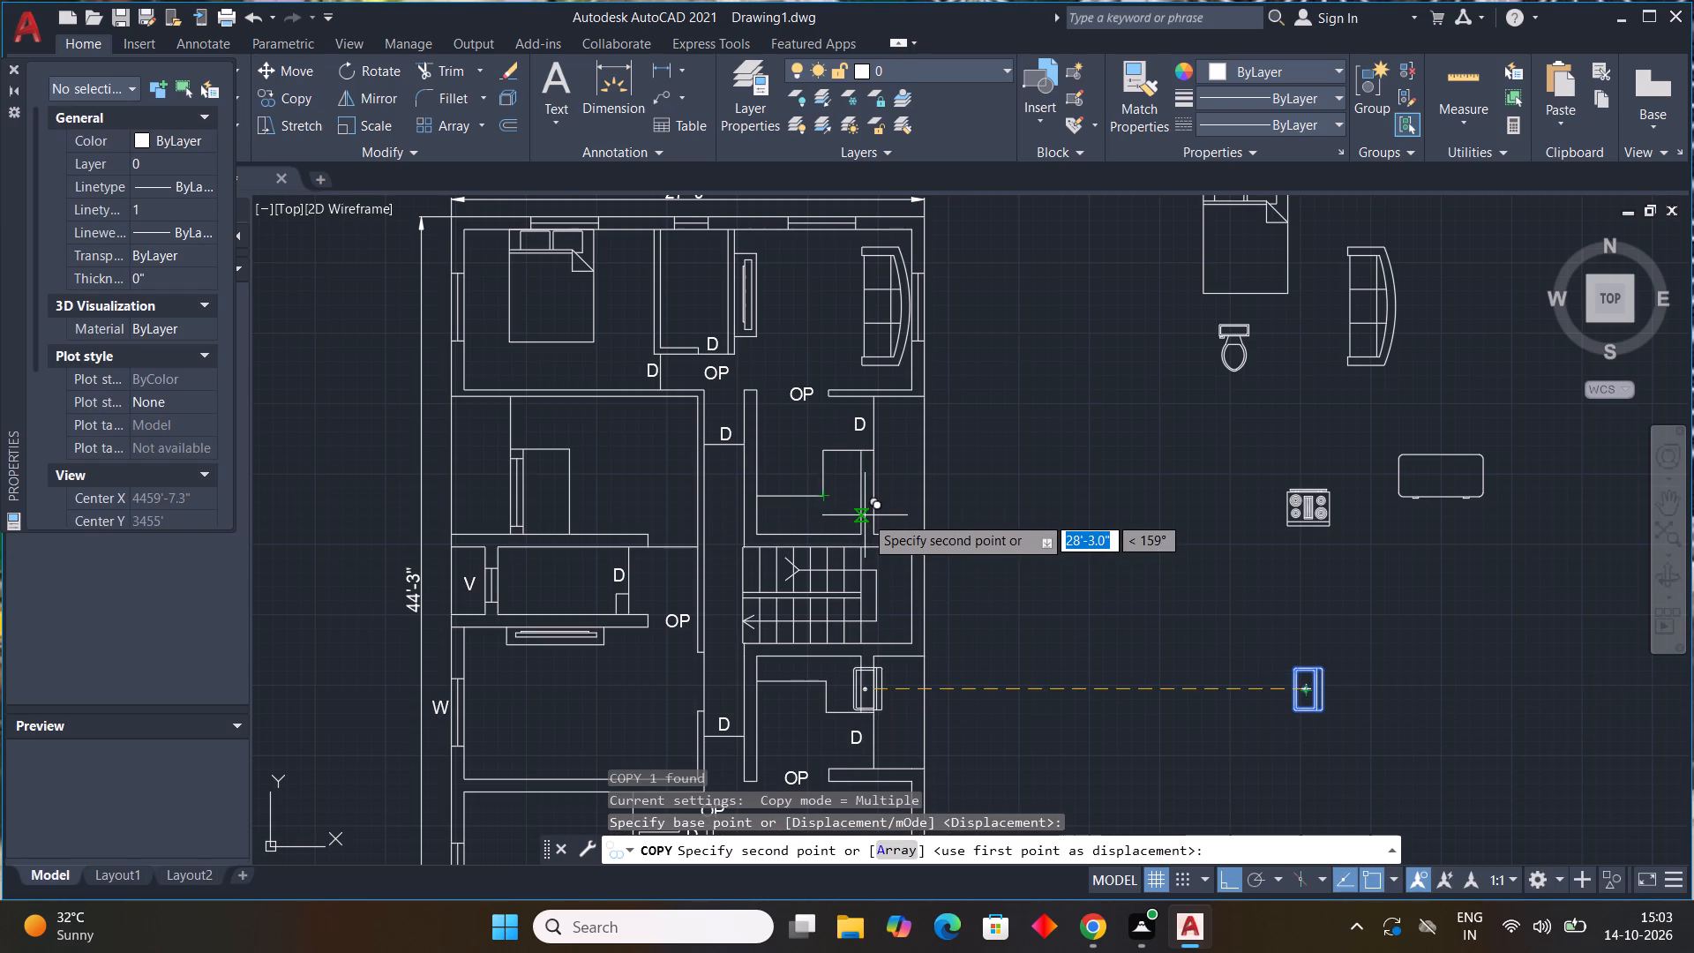
{"action": "key", "text": "F8"}
{"action": "scroll", "coordinate": [842, 499], "scroll_direction": "up", "scroll_amount": 3}
{"action": "scroll", "coordinate": [838, 491], "scroll_direction": "down", "scroll_amount": 2}
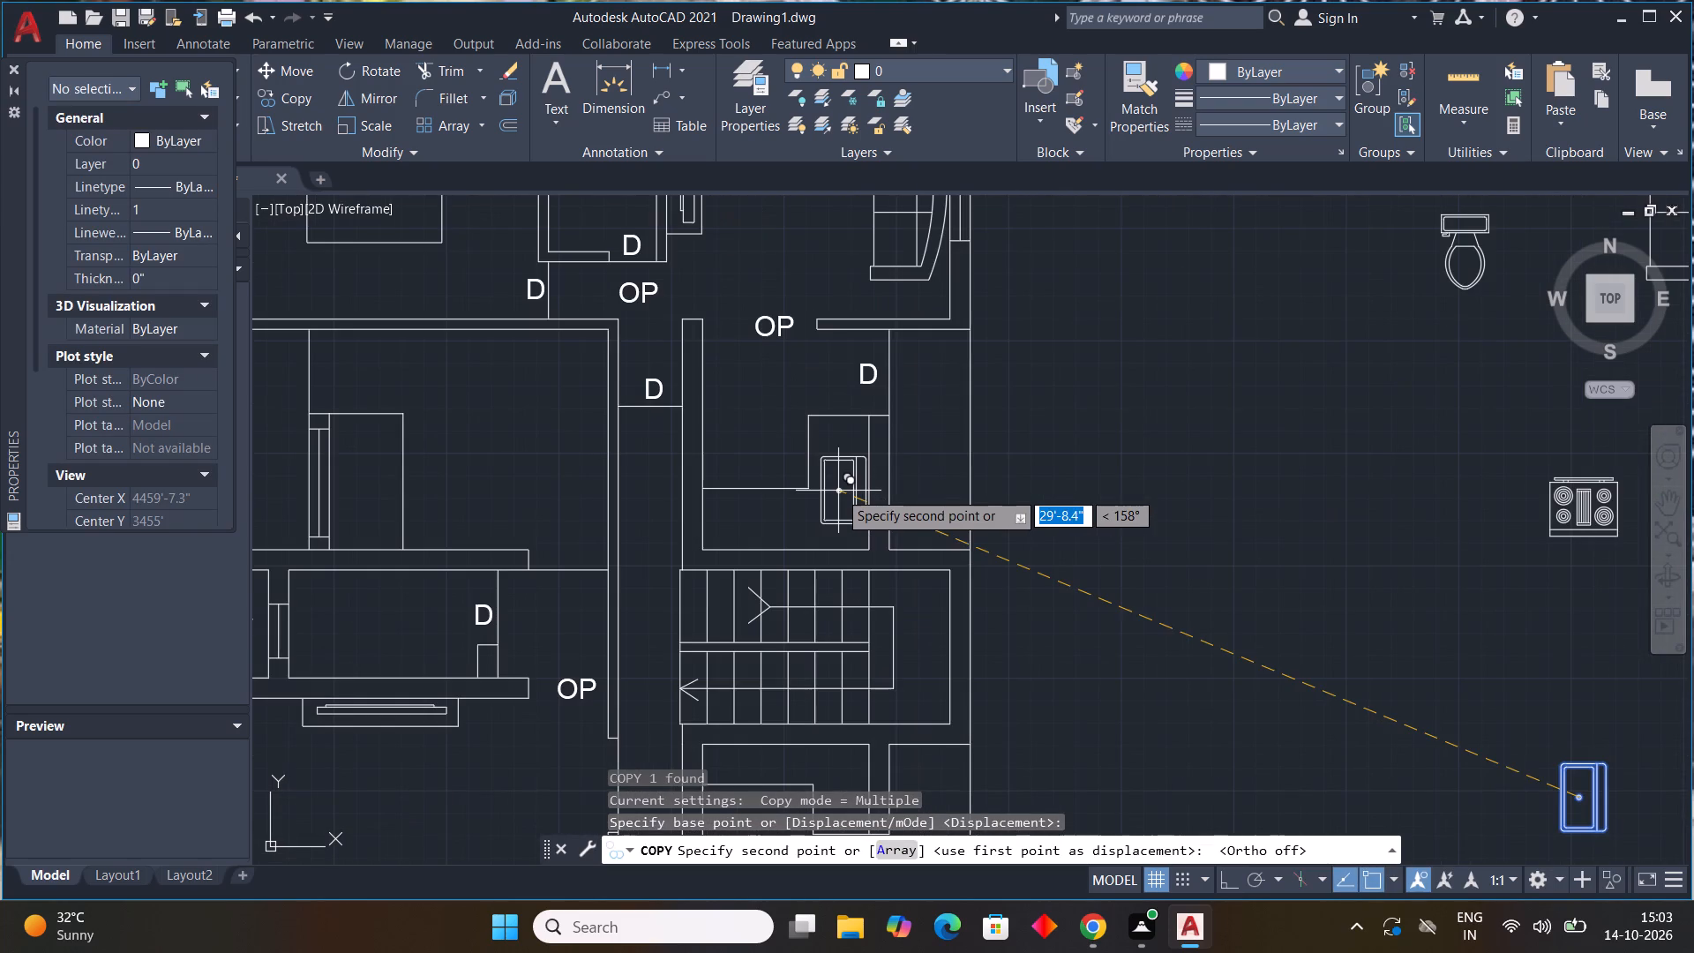
{"action": "scroll", "coordinate": [832, 454], "scroll_direction": "up", "scroll_amount": 3}
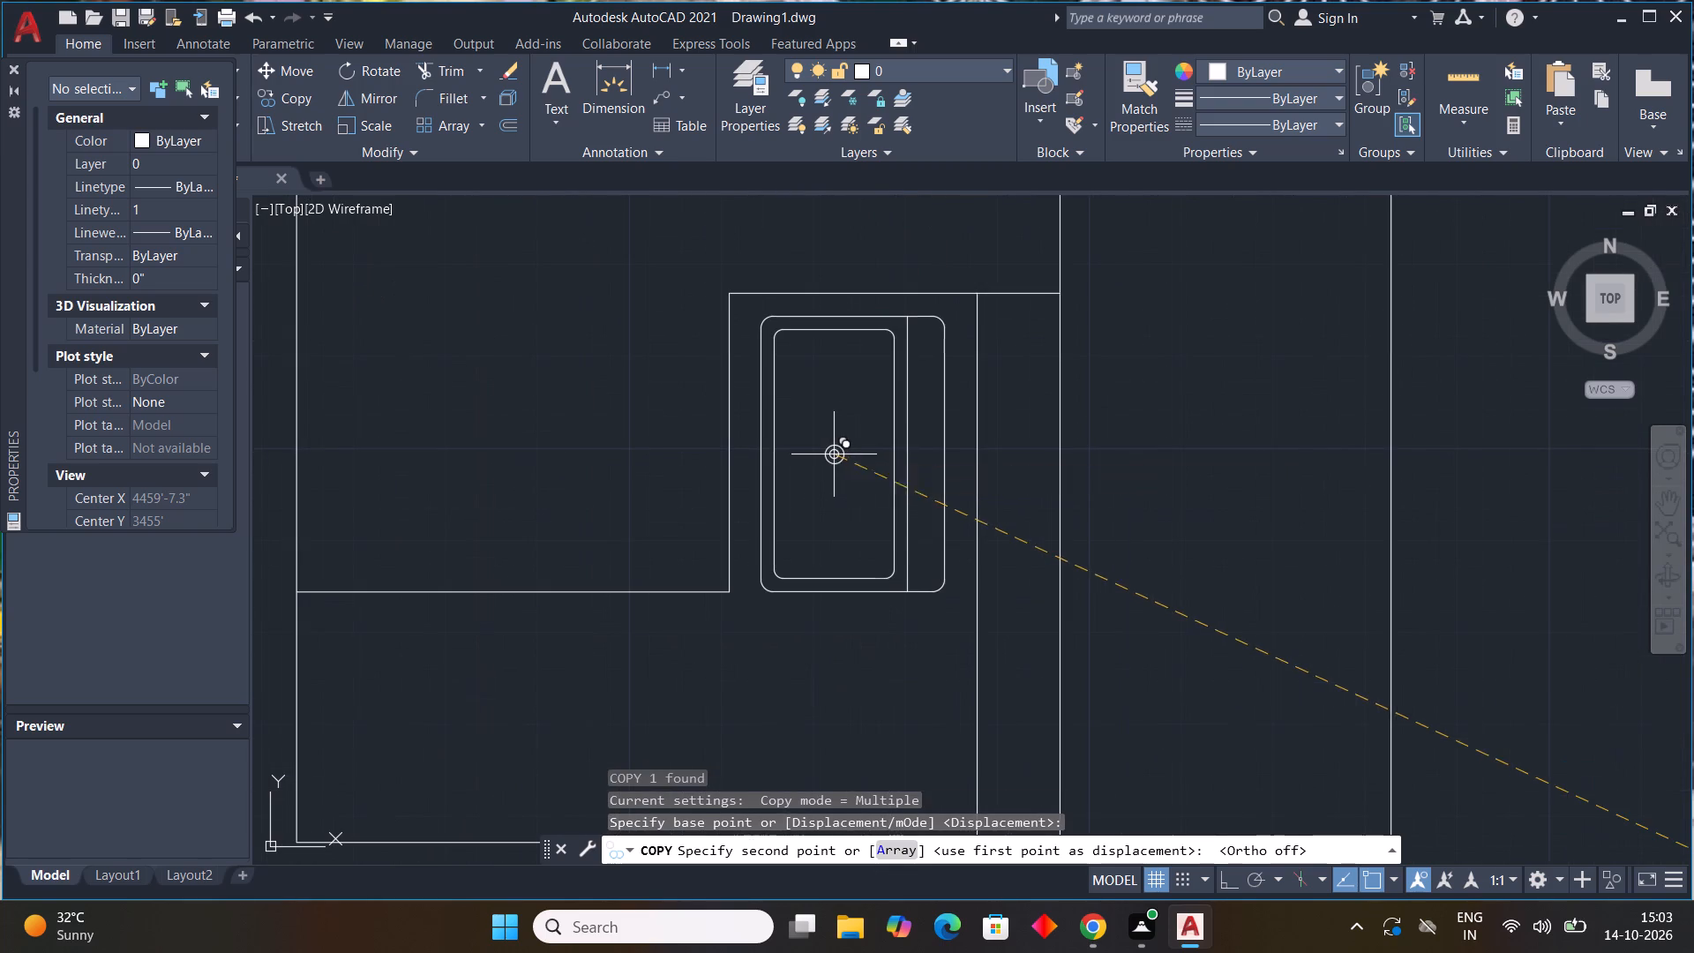
{"action": "left_click", "coordinate": [834, 454]}
{"action": "key", "text": "Escape"}
{"action": "scroll", "coordinate": [1390, 627], "scroll_direction": "down", "scroll_amount": 4}
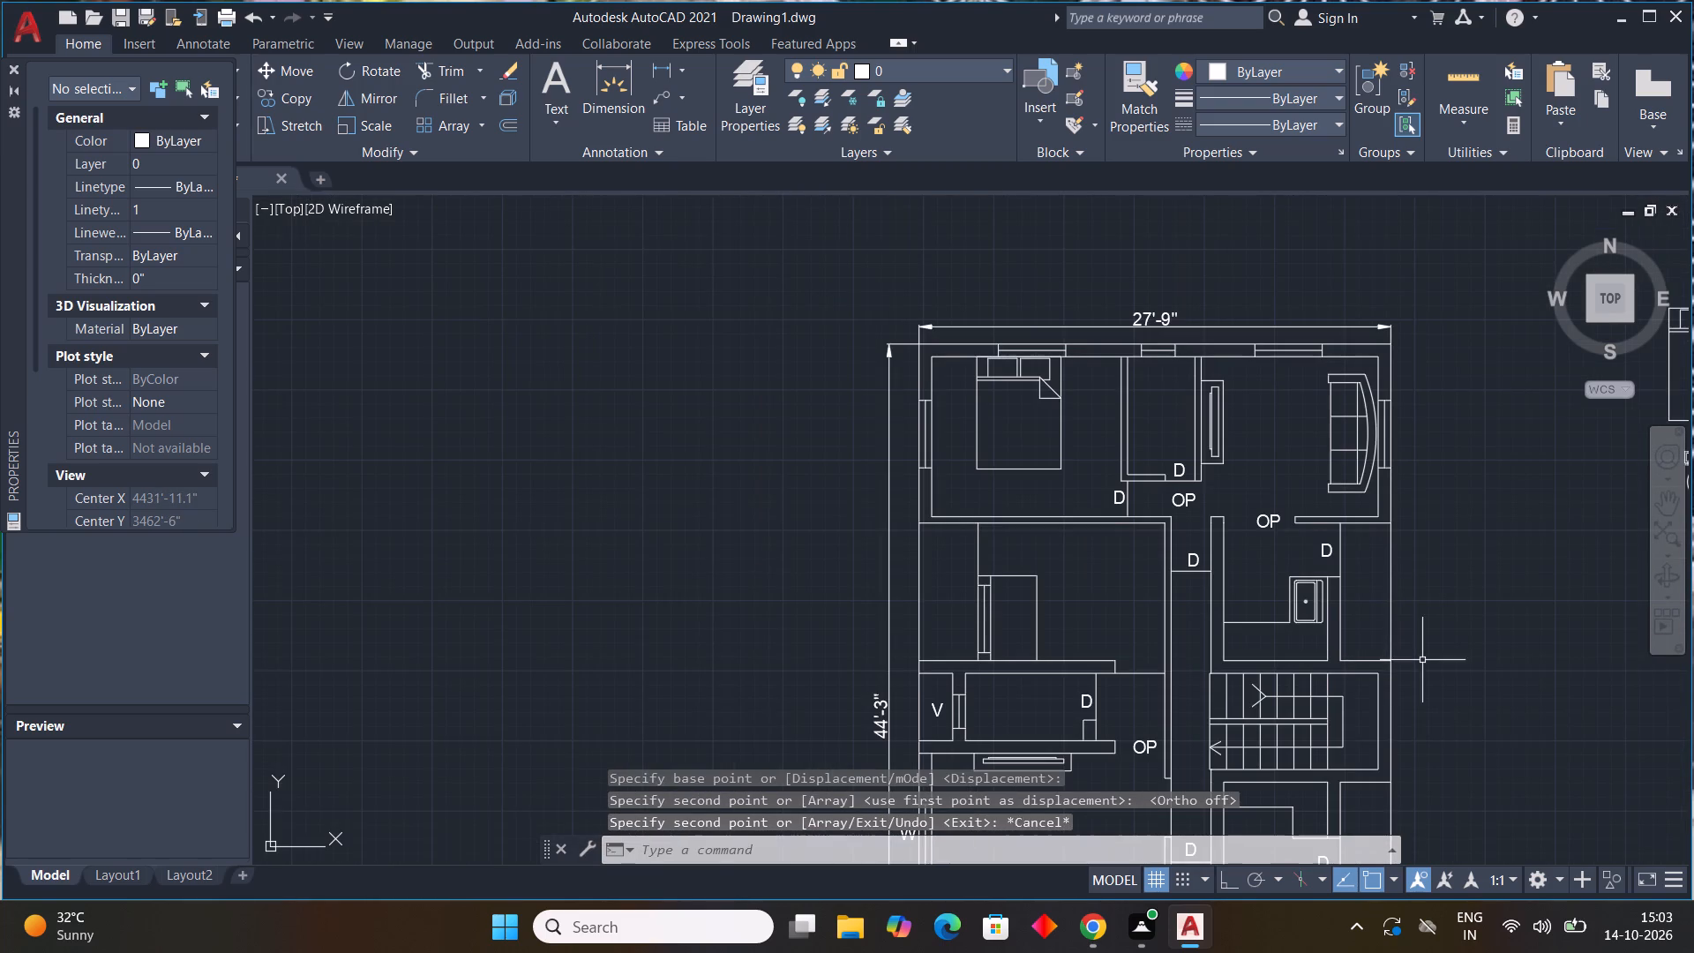
Copy the range-oven from its bottom edge onto the lower run of the same kitchen counter, against the wall above the staircase.
{"action": "middle_click_drag", "start_coordinate": [1423, 660], "coordinate": [1036, 645]}
{"action": "left_click_drag", "start_coordinate": [1416, 576], "coordinate": [1410, 600]}
{"action": "left_click", "coordinate": [1303, 692]}
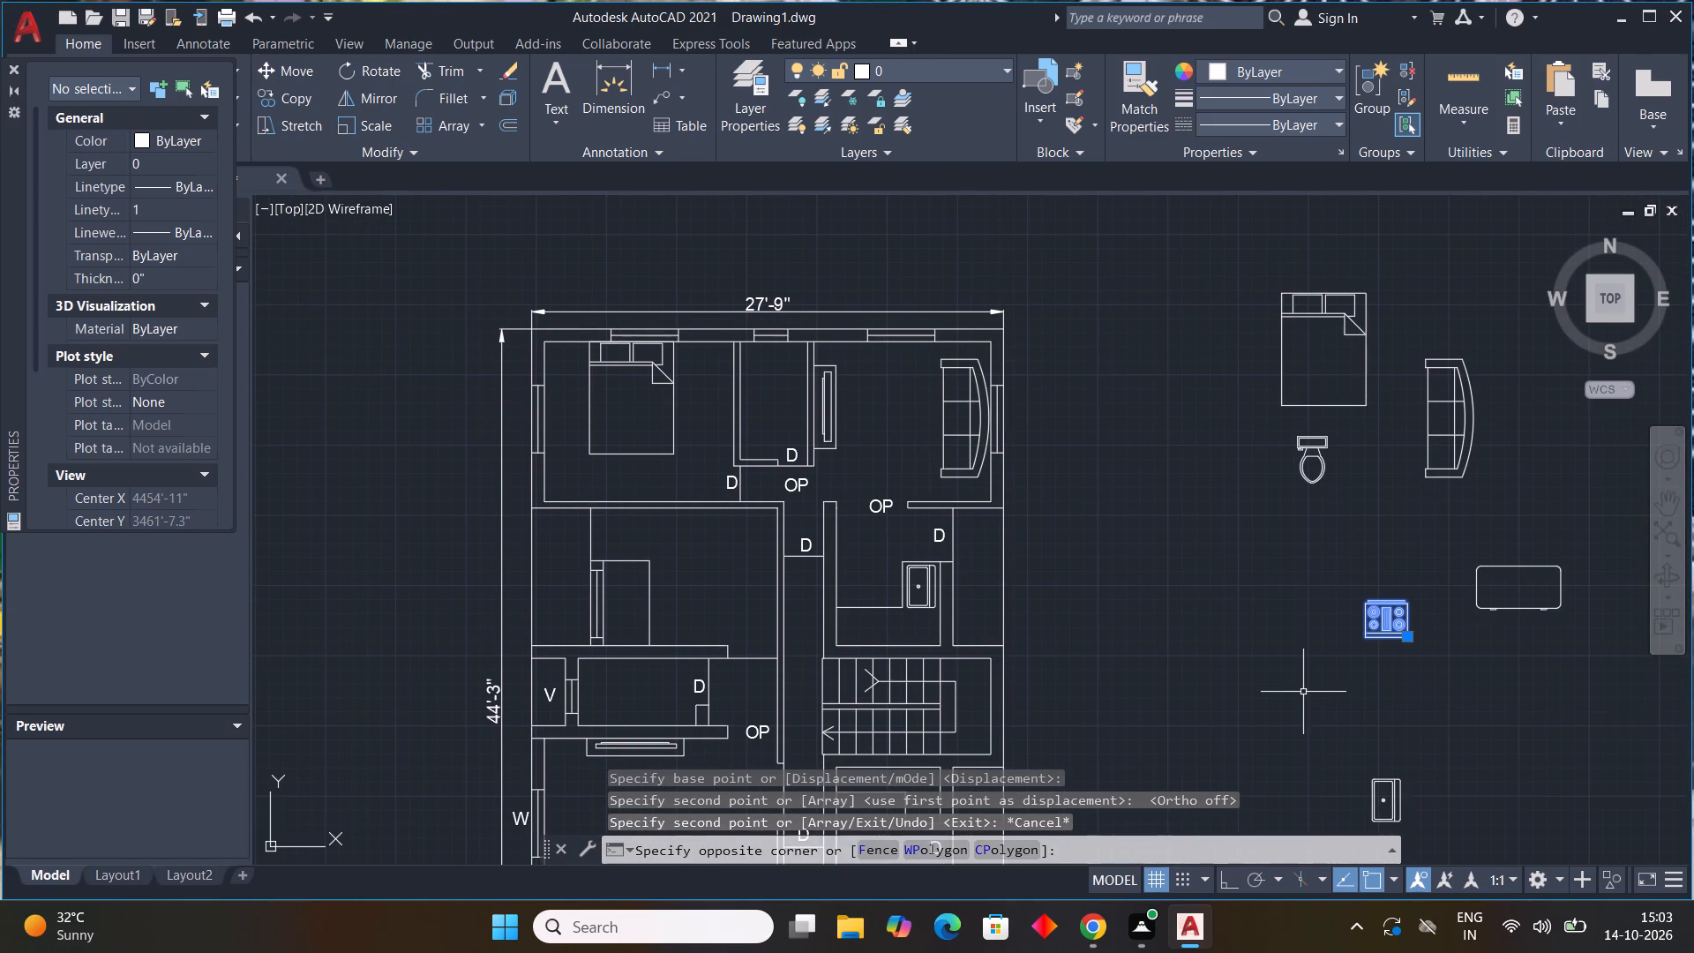
{"action": "type", "text": "CO"}
{"action": "key", "text": "space"}
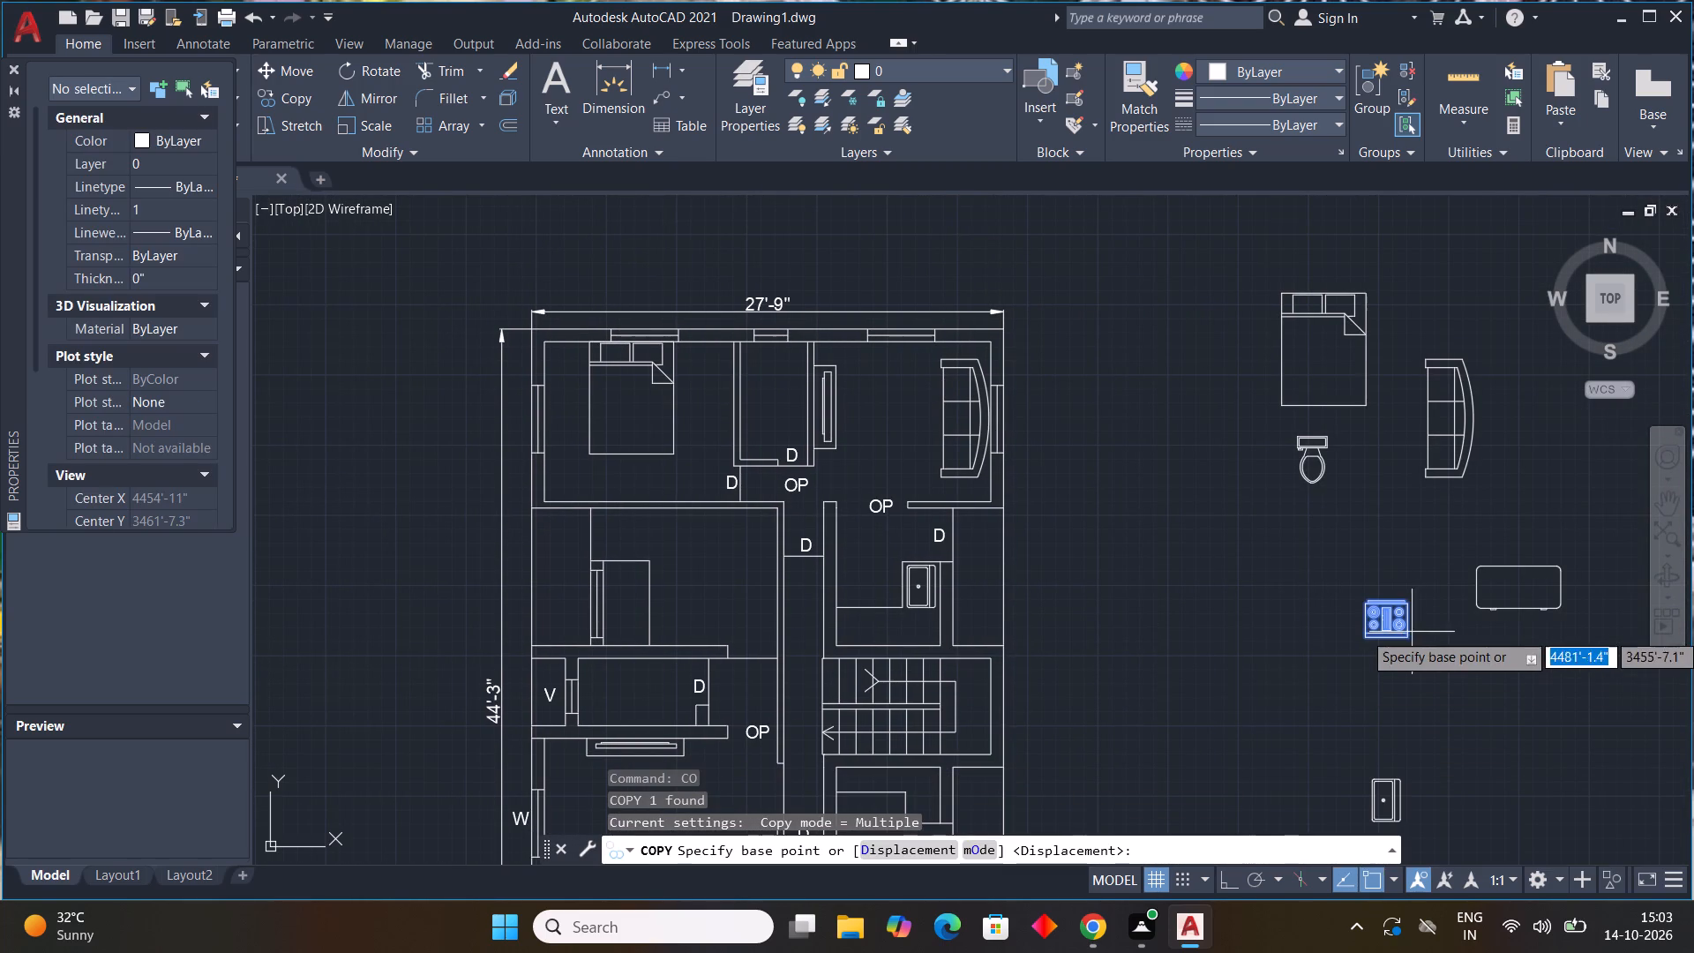
{"action": "left_click_drag", "start_coordinate": [1384, 640], "coordinate": [1380, 630]}
{"action": "scroll", "coordinate": [883, 642], "scroll_direction": "up", "scroll_amount": 1}
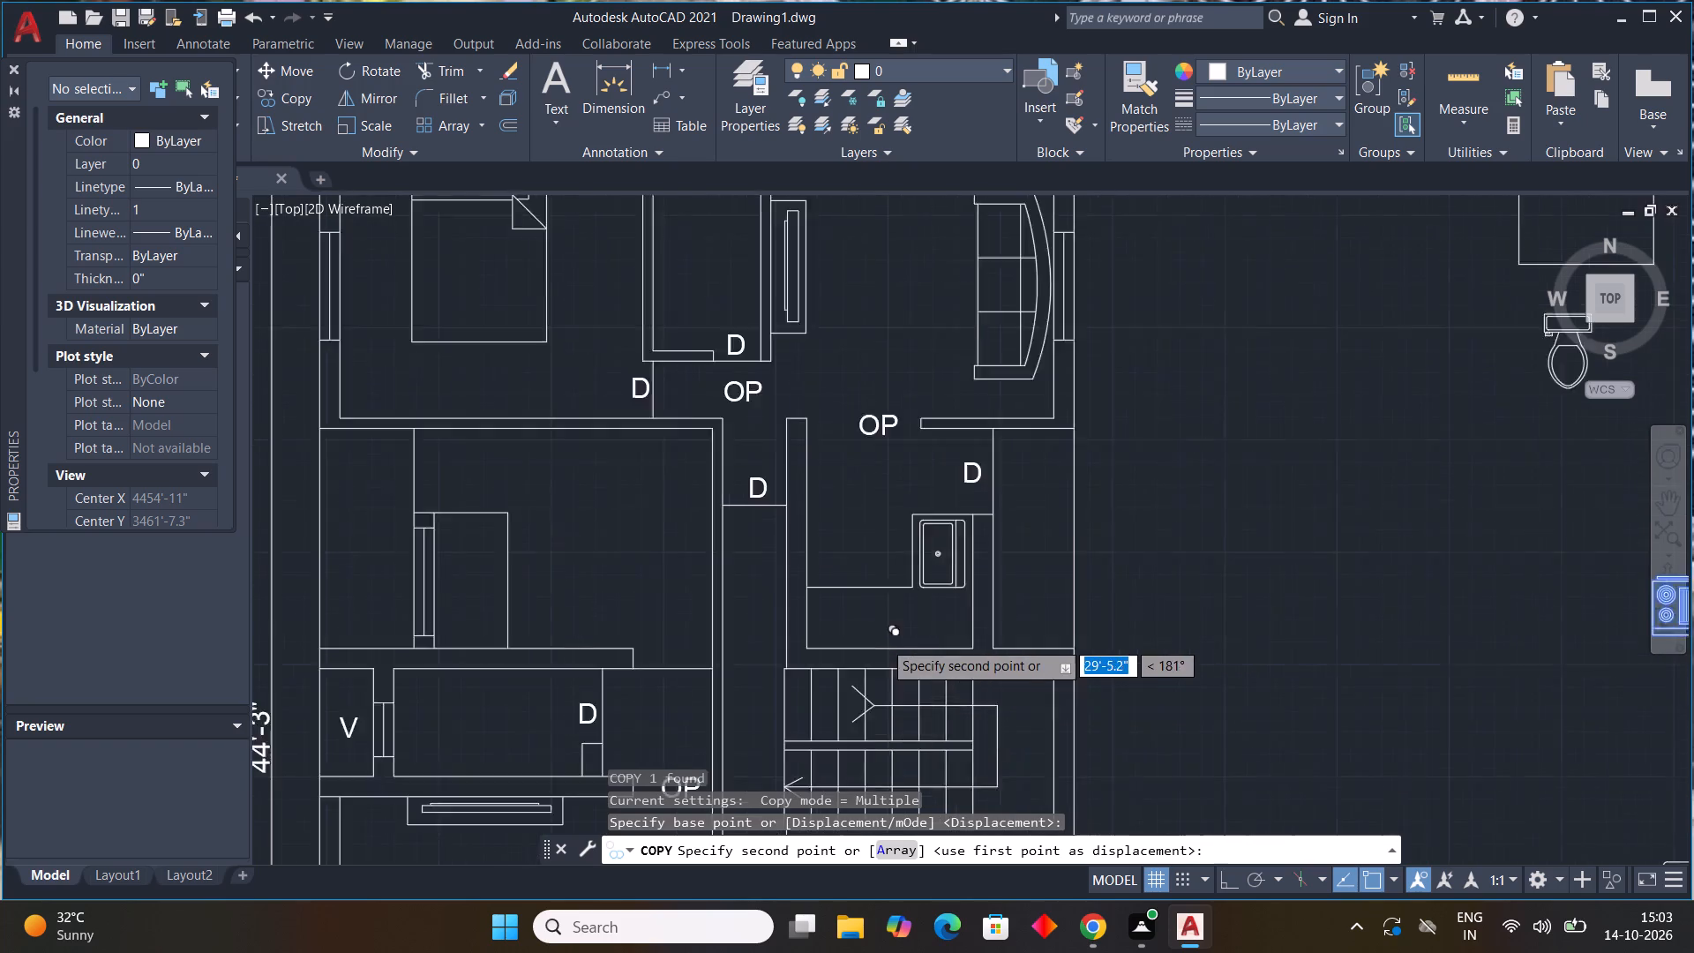
{"action": "scroll", "coordinate": [883, 641], "scroll_direction": "up", "scroll_amount": 2}
{"action": "left_click", "coordinate": [805, 661]}
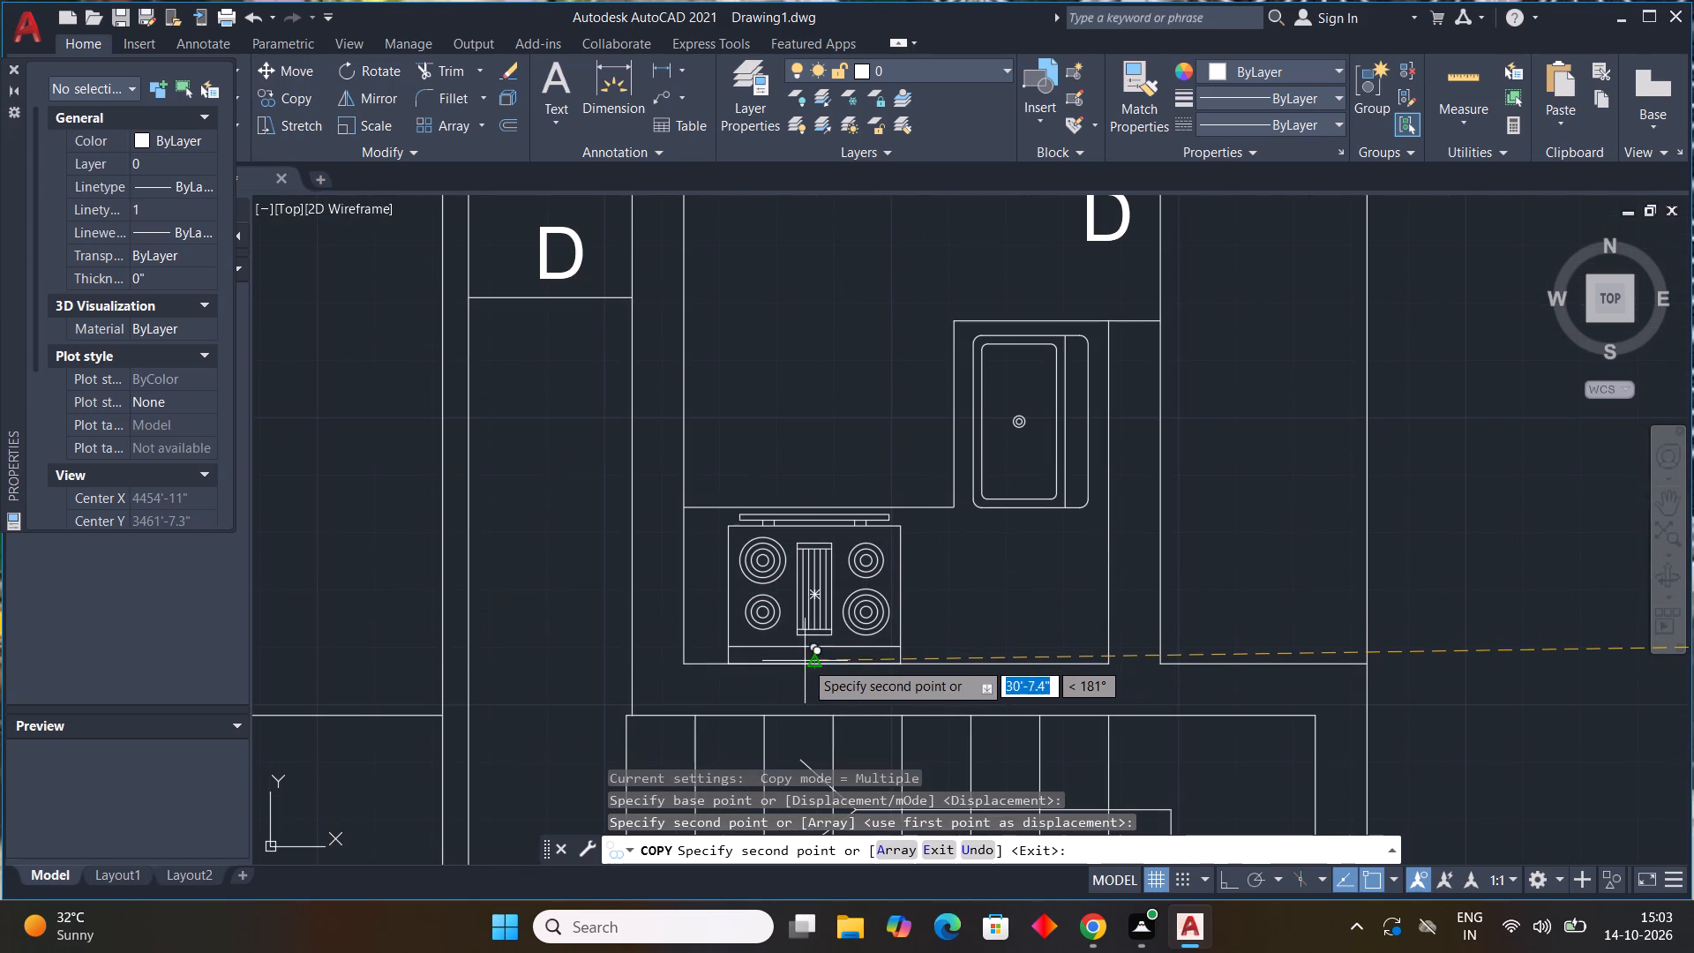
{"action": "key", "text": "Escape"}
{"action": "scroll", "coordinate": [1497, 613], "scroll_direction": "down", "scroll_amount": 3}
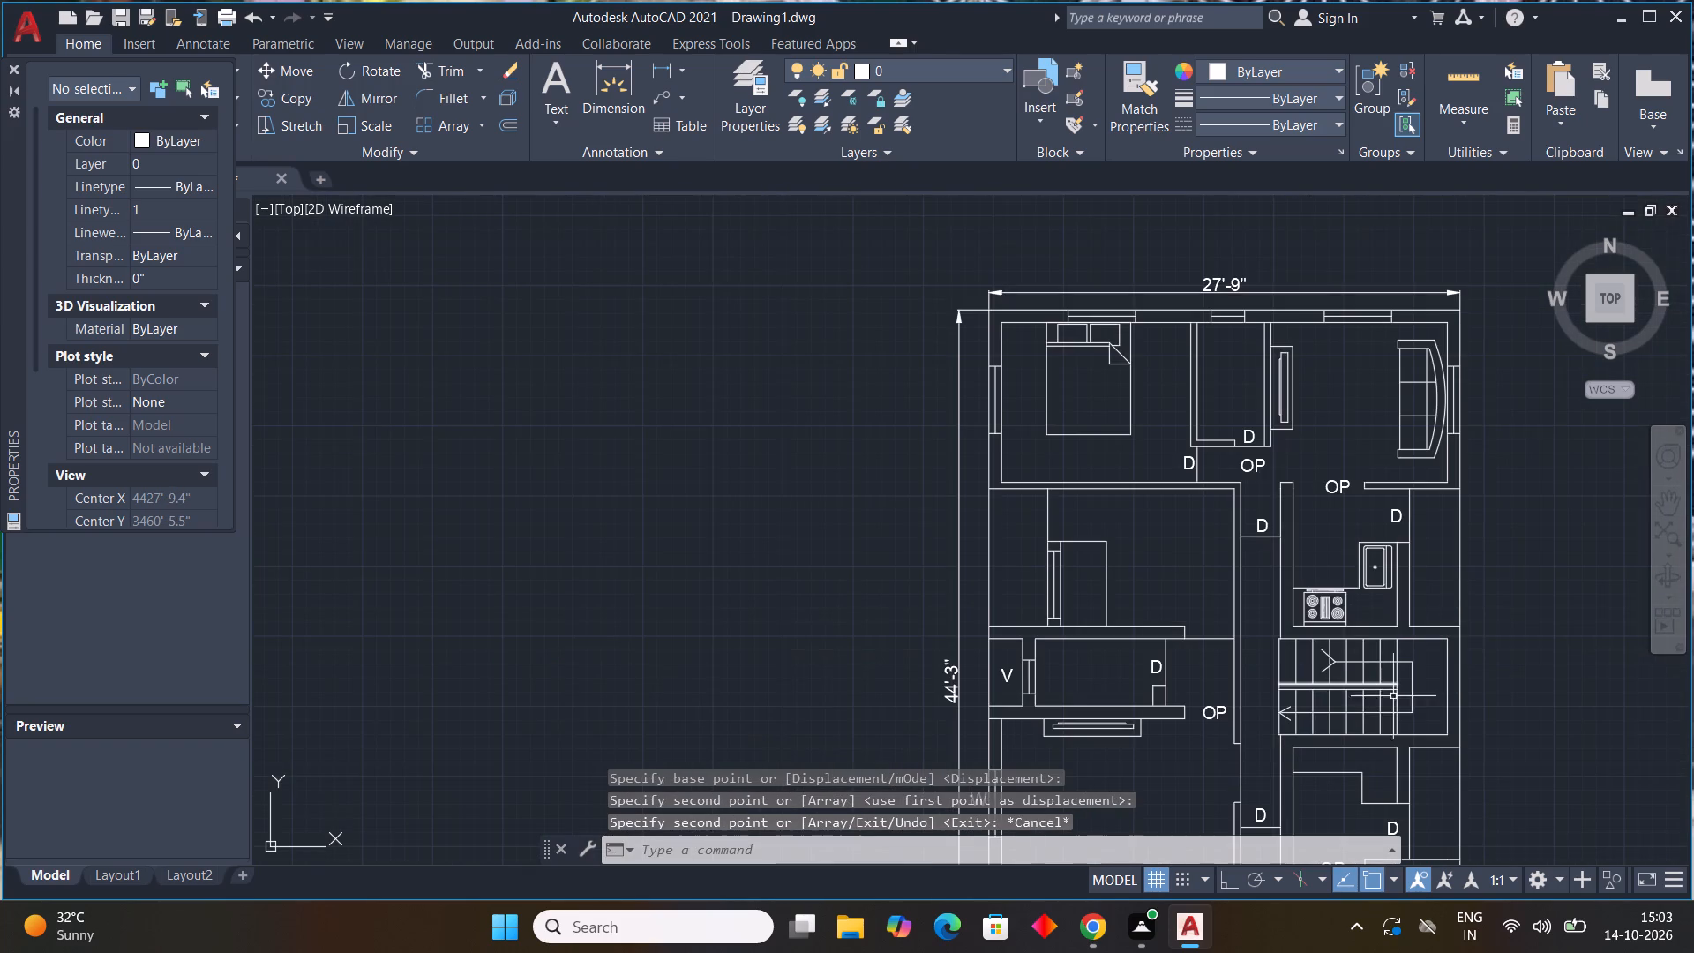
{"action": "middle_click_drag", "start_coordinate": [1665, 642], "coordinate": [1400, 598]}
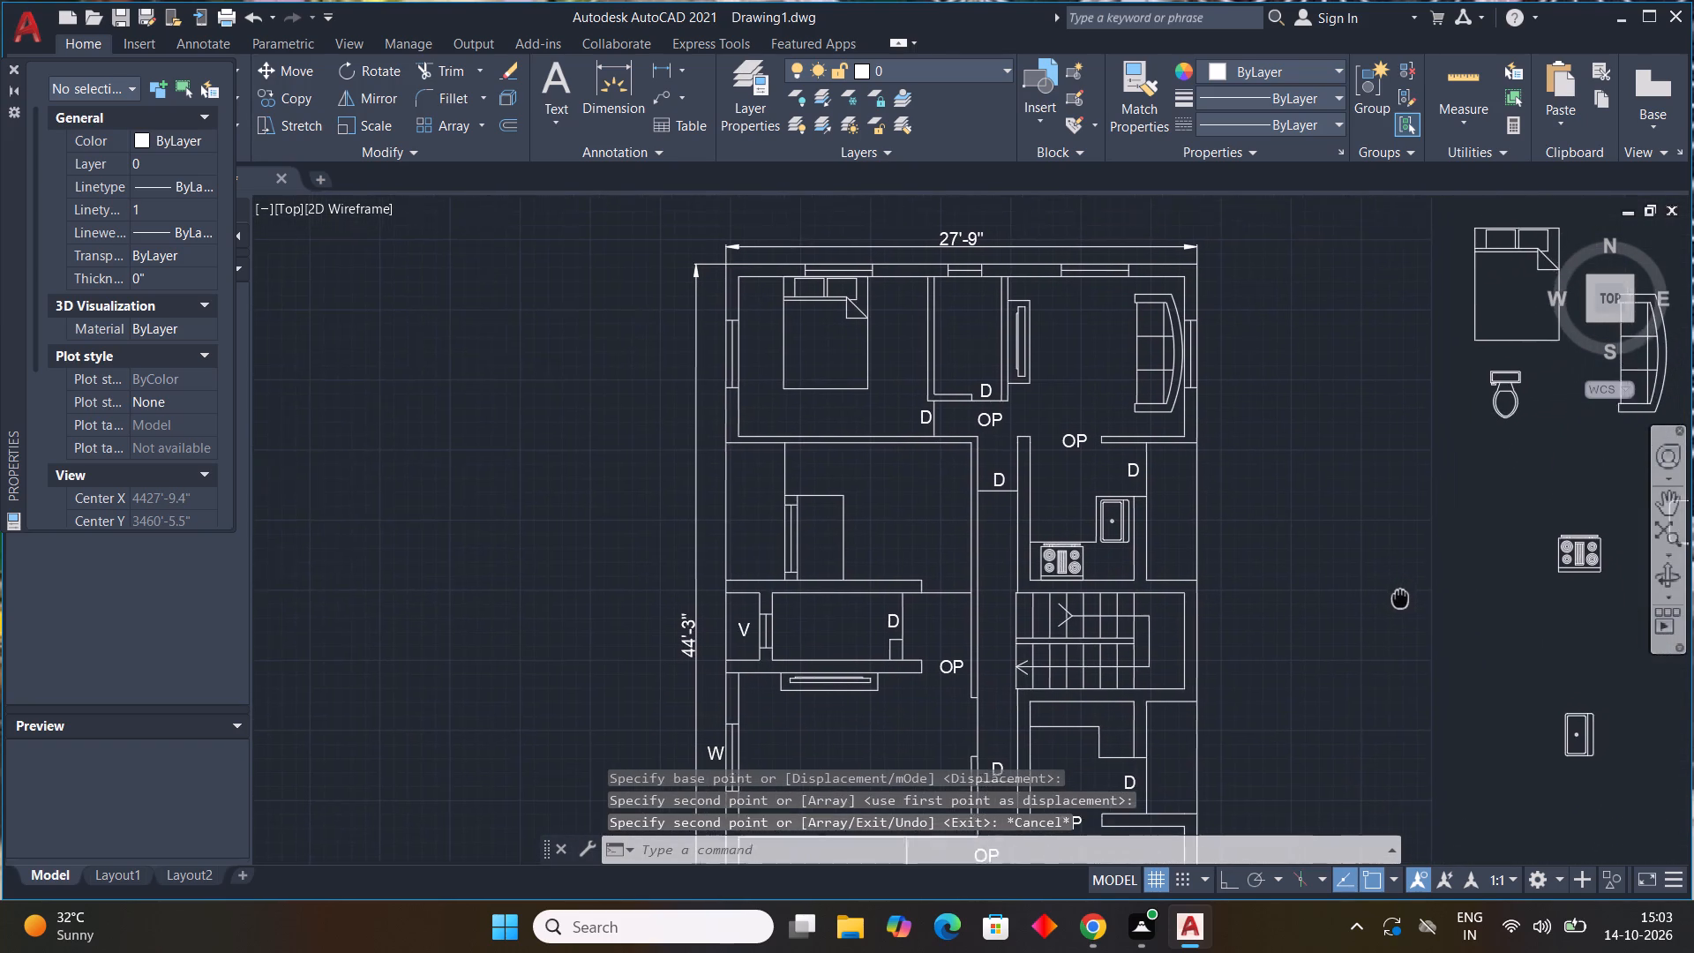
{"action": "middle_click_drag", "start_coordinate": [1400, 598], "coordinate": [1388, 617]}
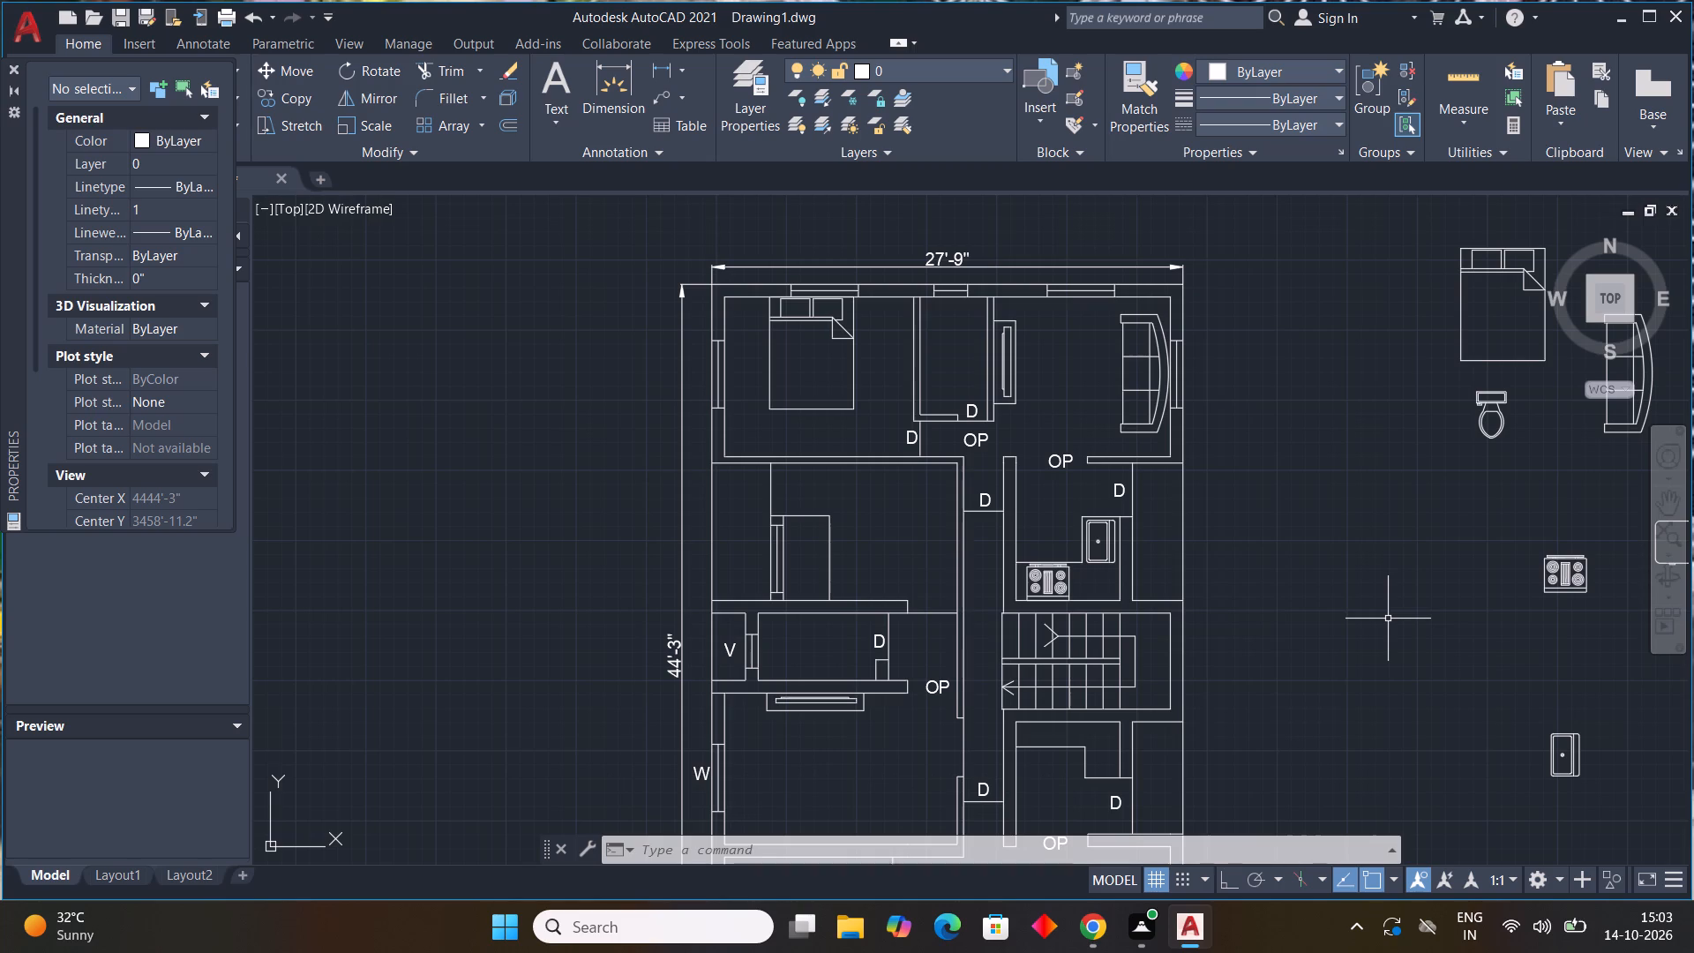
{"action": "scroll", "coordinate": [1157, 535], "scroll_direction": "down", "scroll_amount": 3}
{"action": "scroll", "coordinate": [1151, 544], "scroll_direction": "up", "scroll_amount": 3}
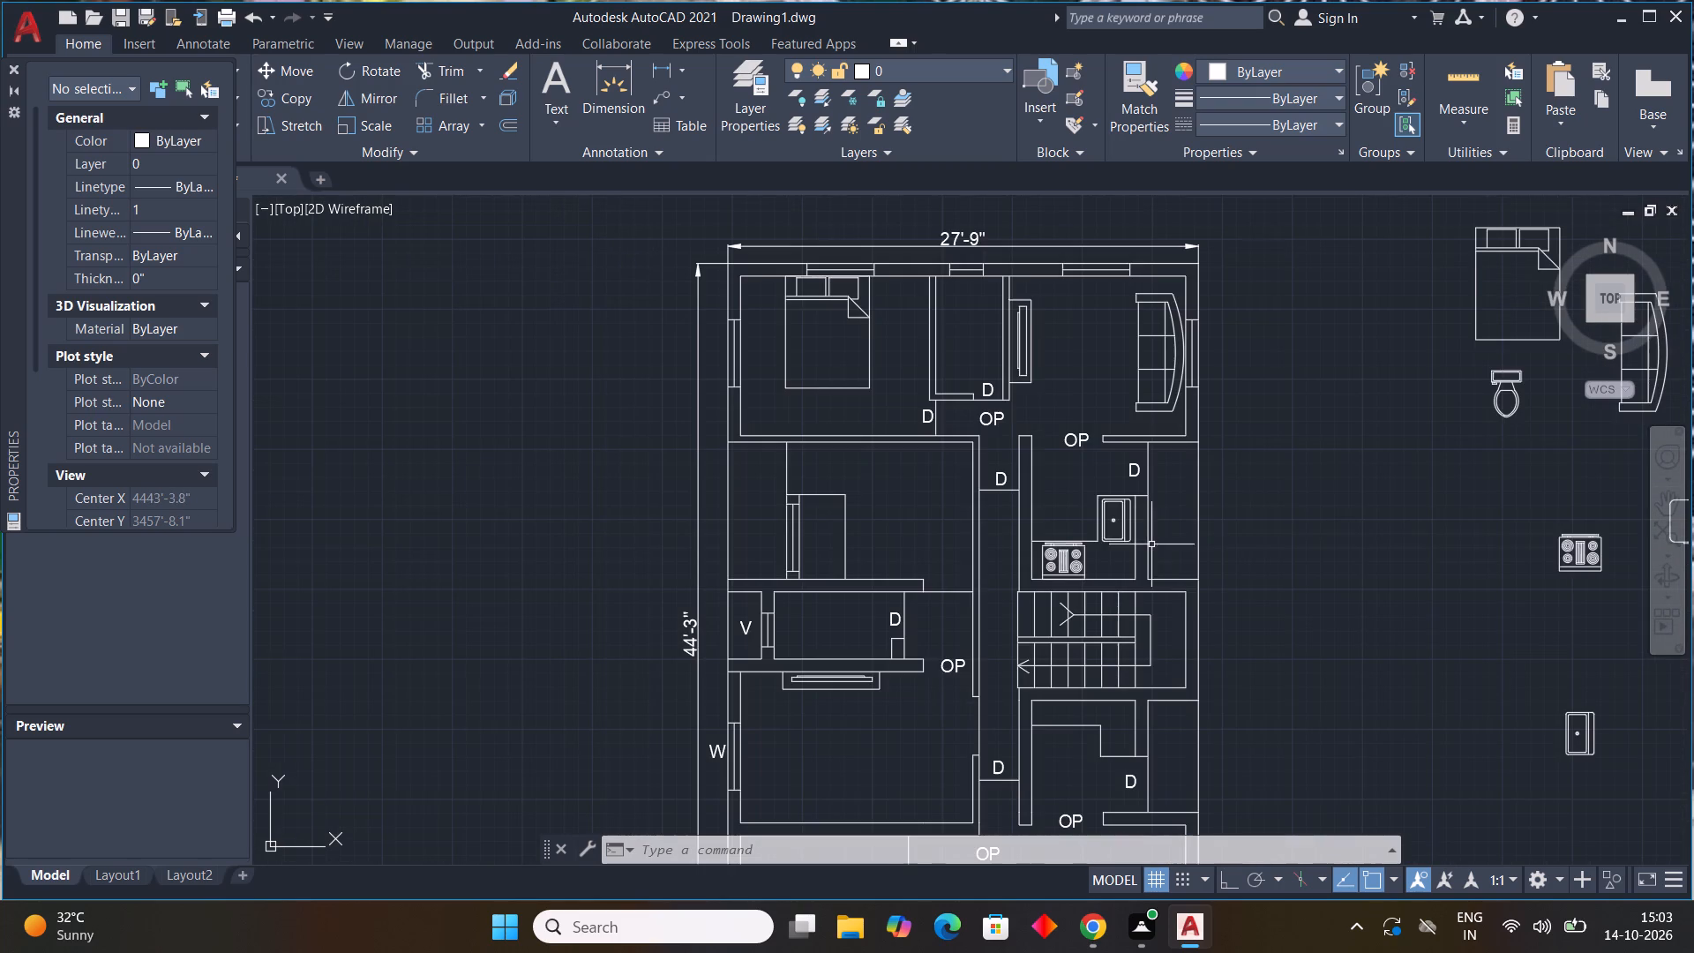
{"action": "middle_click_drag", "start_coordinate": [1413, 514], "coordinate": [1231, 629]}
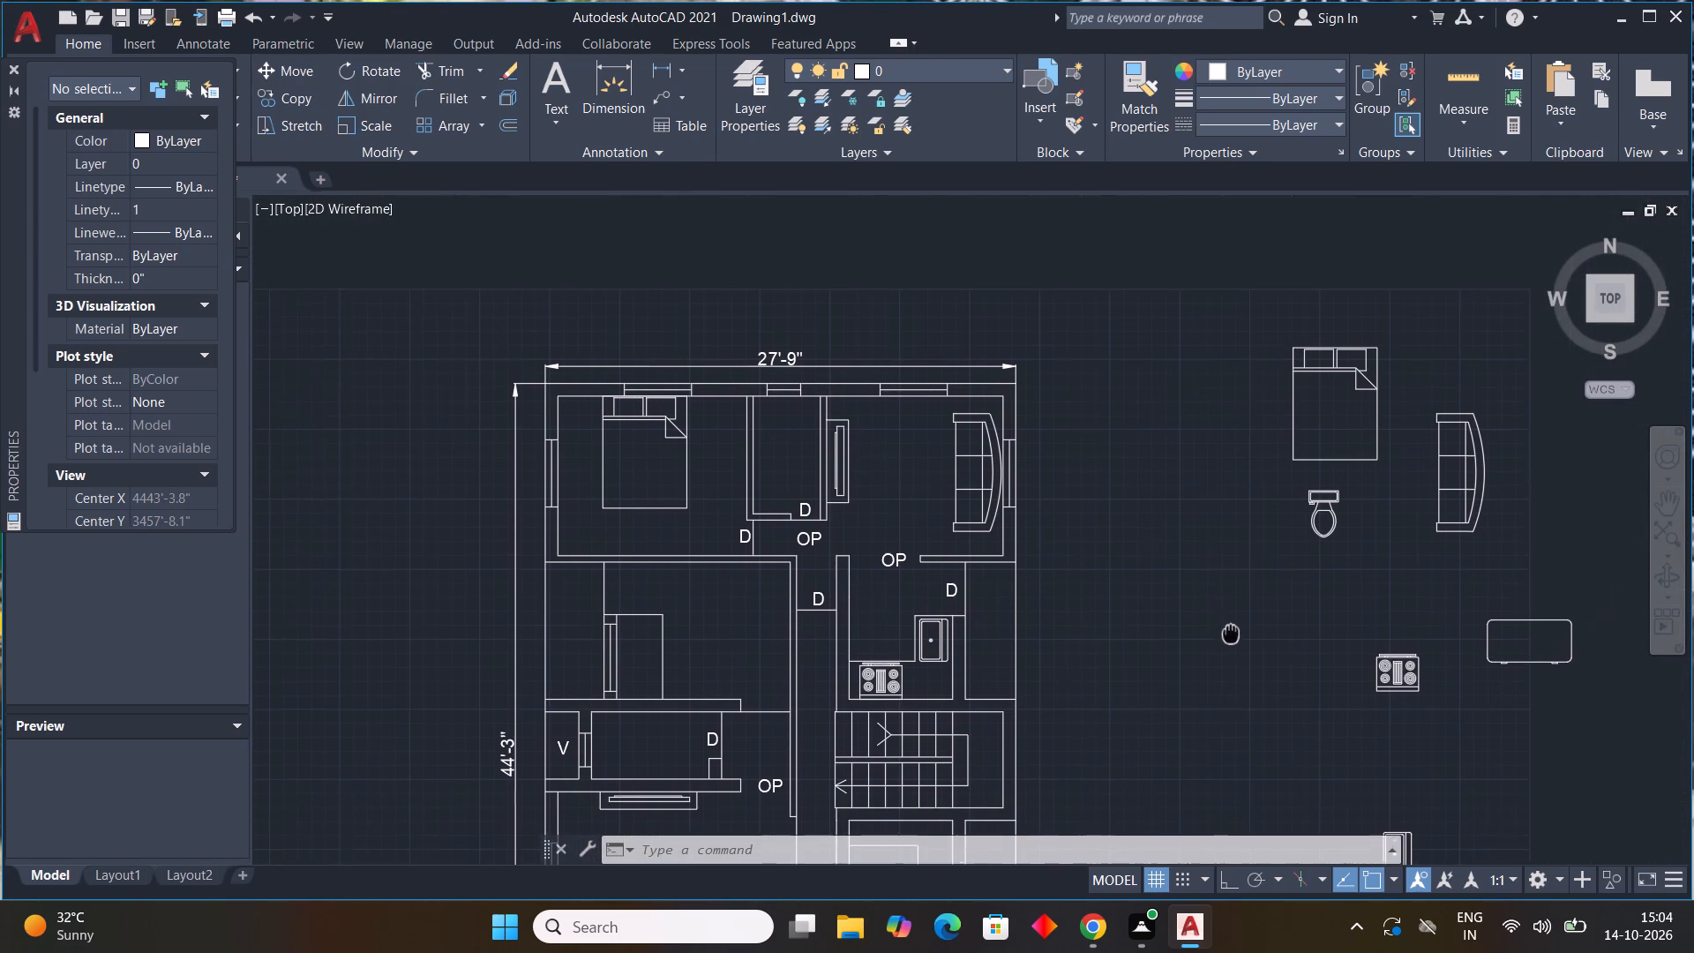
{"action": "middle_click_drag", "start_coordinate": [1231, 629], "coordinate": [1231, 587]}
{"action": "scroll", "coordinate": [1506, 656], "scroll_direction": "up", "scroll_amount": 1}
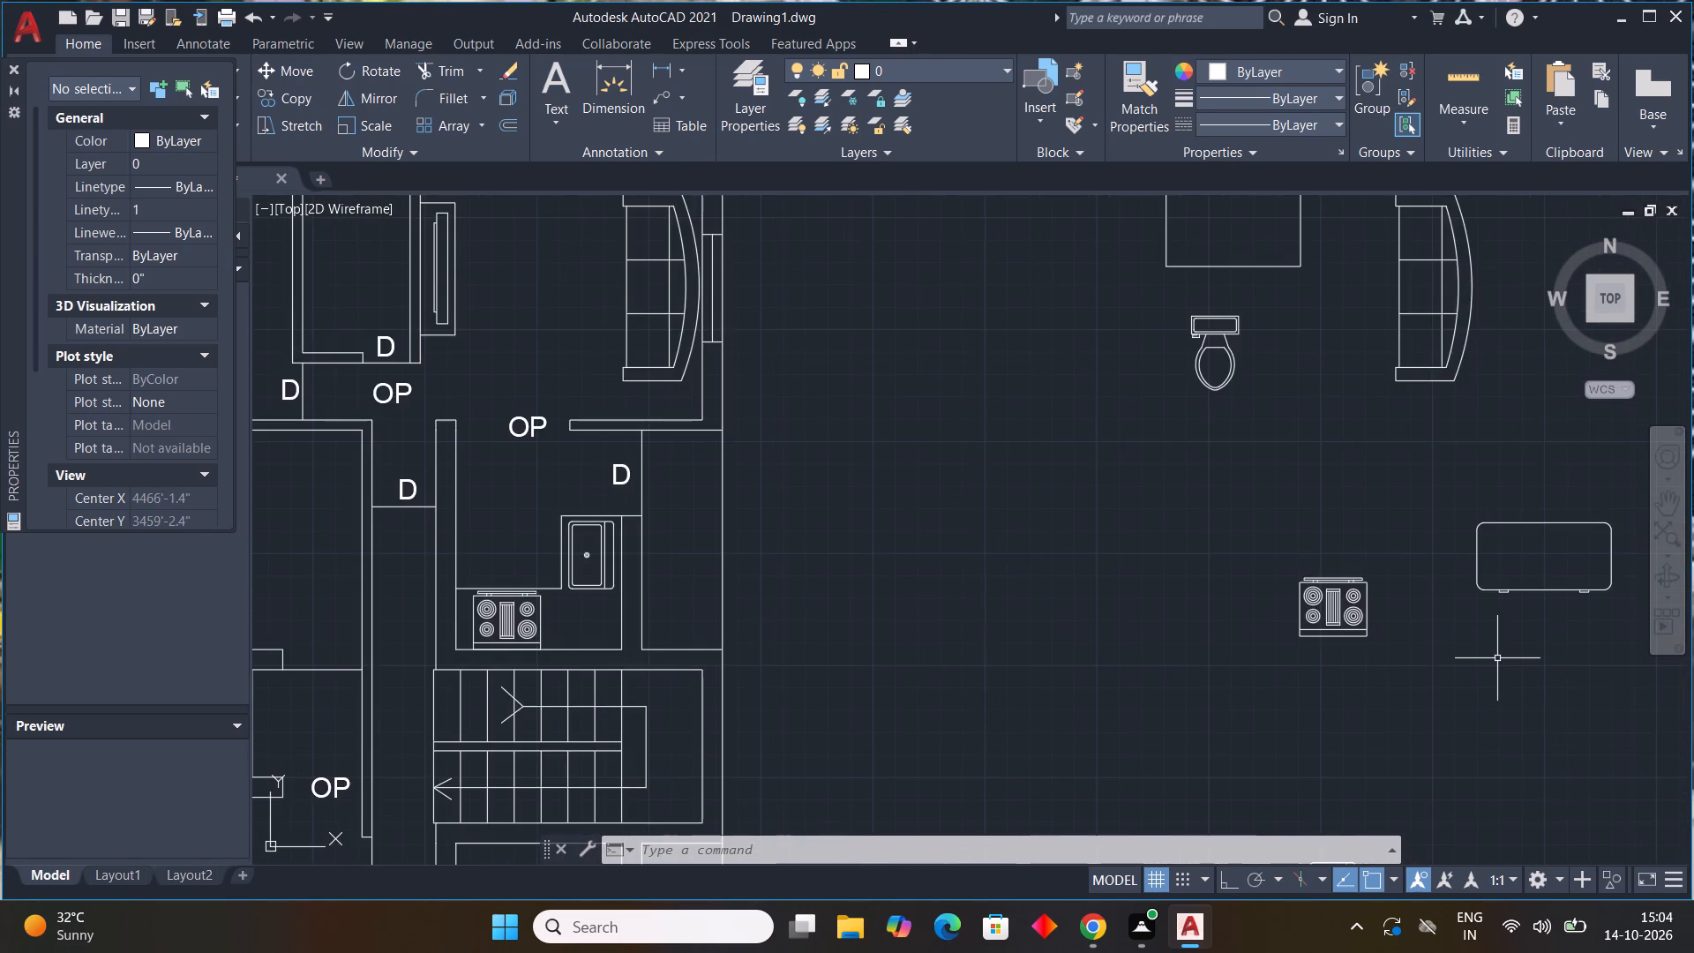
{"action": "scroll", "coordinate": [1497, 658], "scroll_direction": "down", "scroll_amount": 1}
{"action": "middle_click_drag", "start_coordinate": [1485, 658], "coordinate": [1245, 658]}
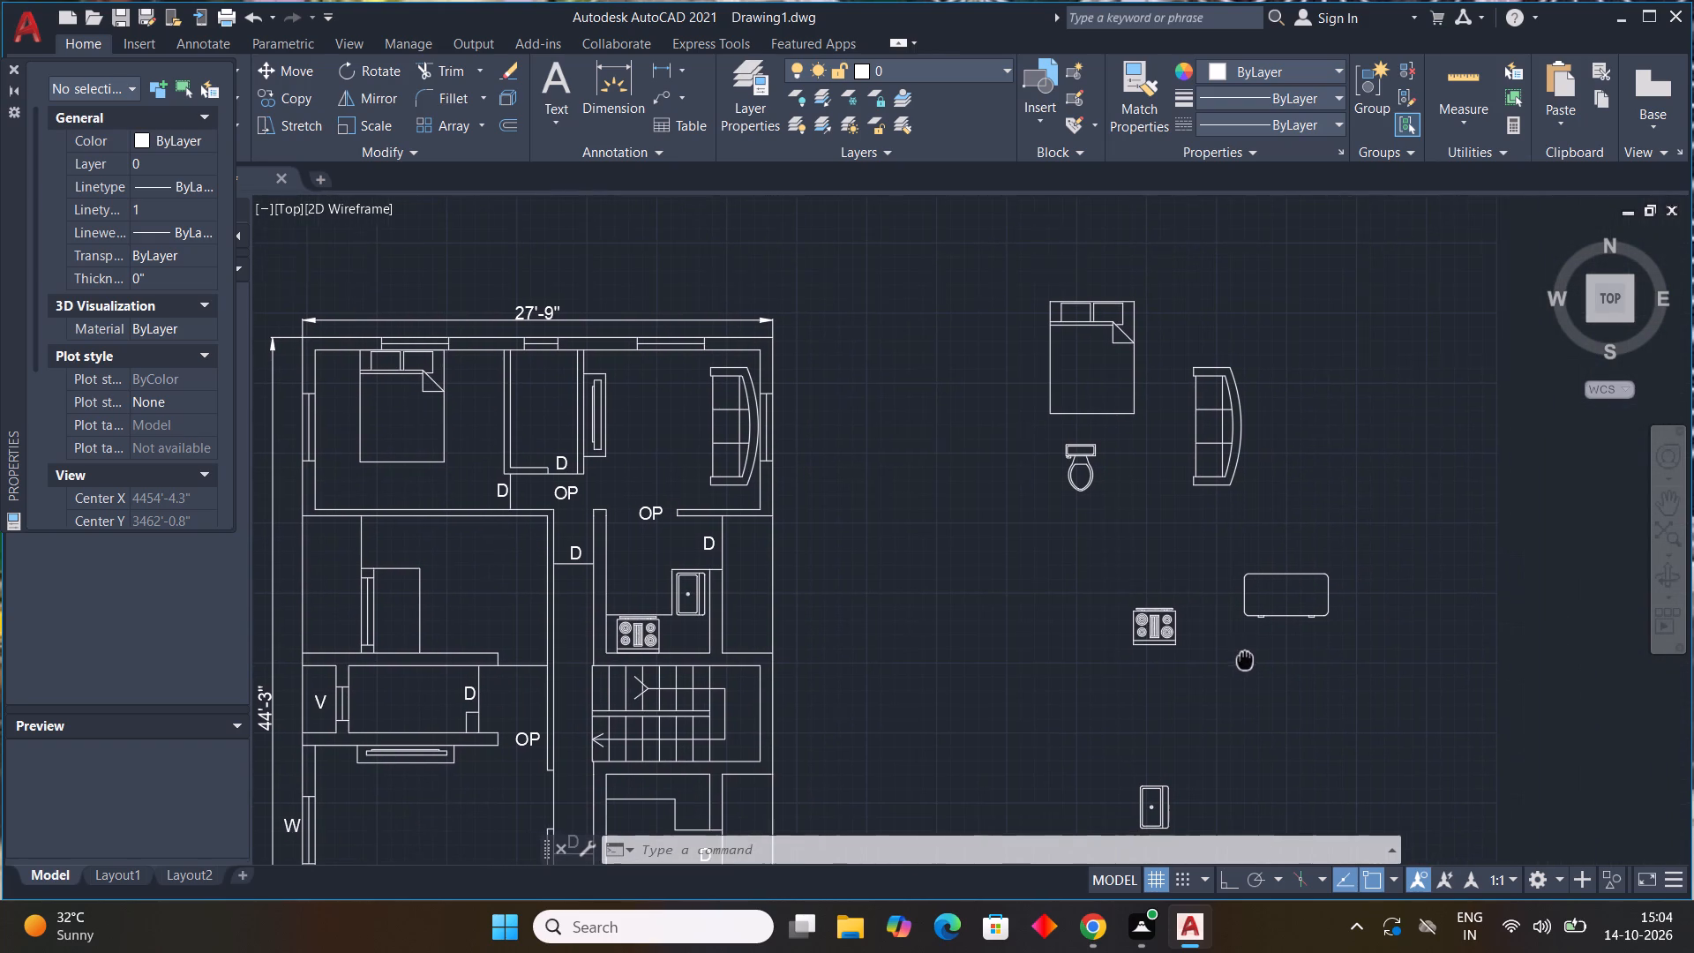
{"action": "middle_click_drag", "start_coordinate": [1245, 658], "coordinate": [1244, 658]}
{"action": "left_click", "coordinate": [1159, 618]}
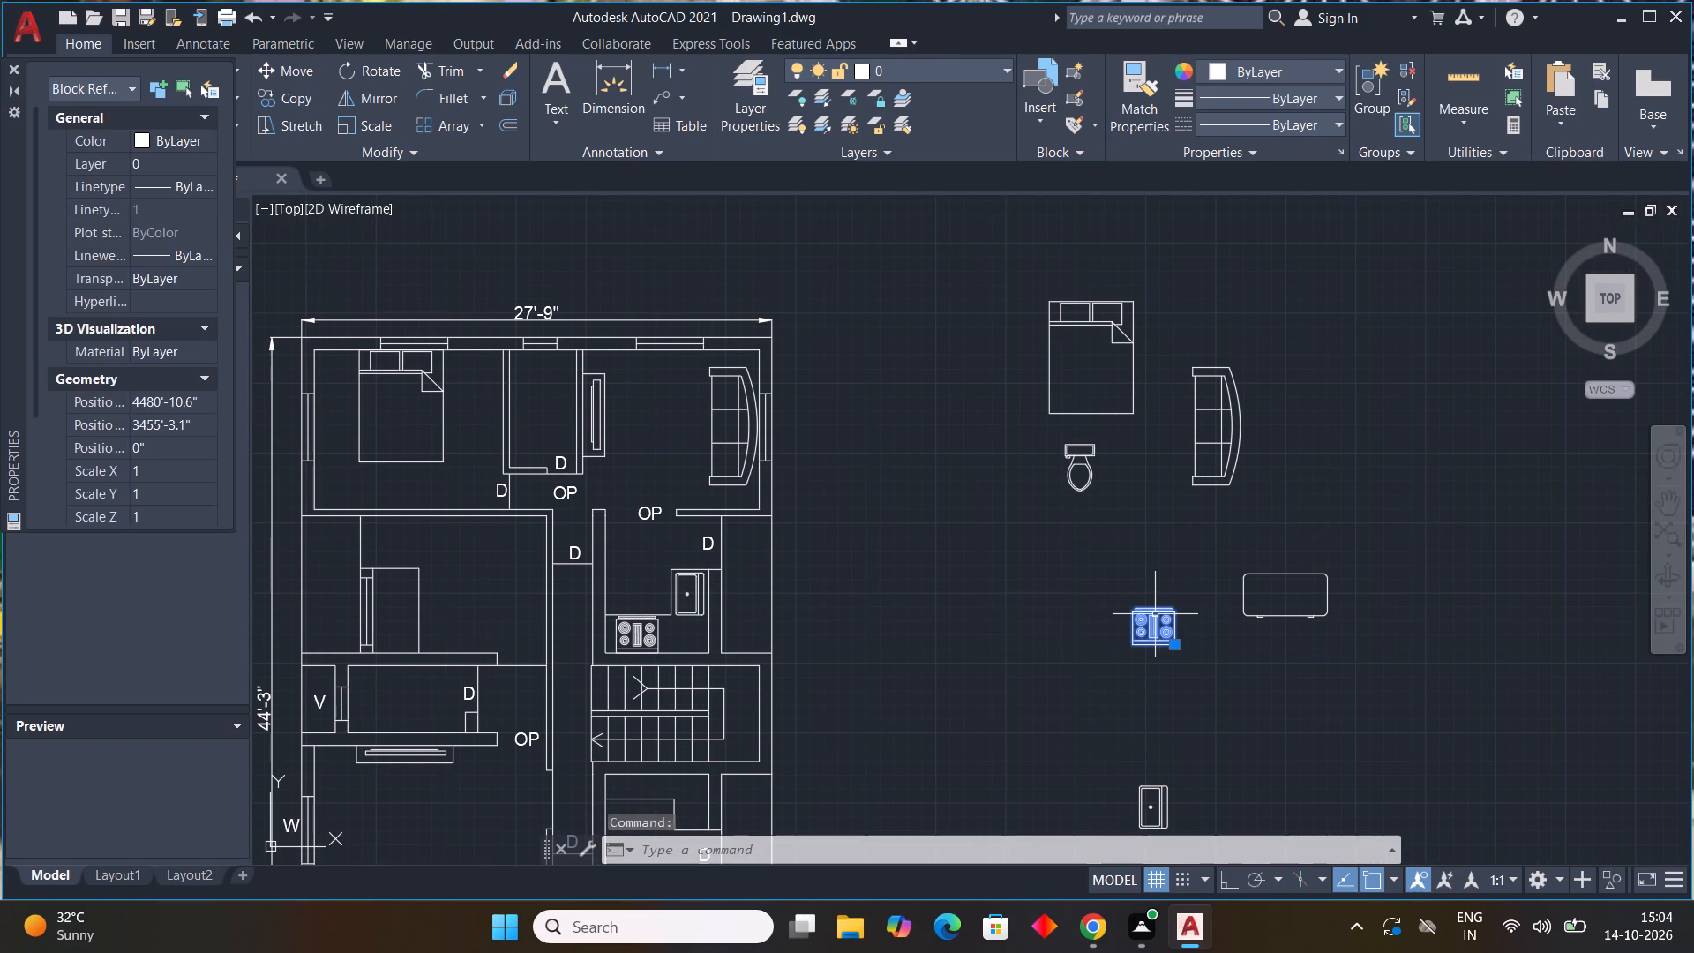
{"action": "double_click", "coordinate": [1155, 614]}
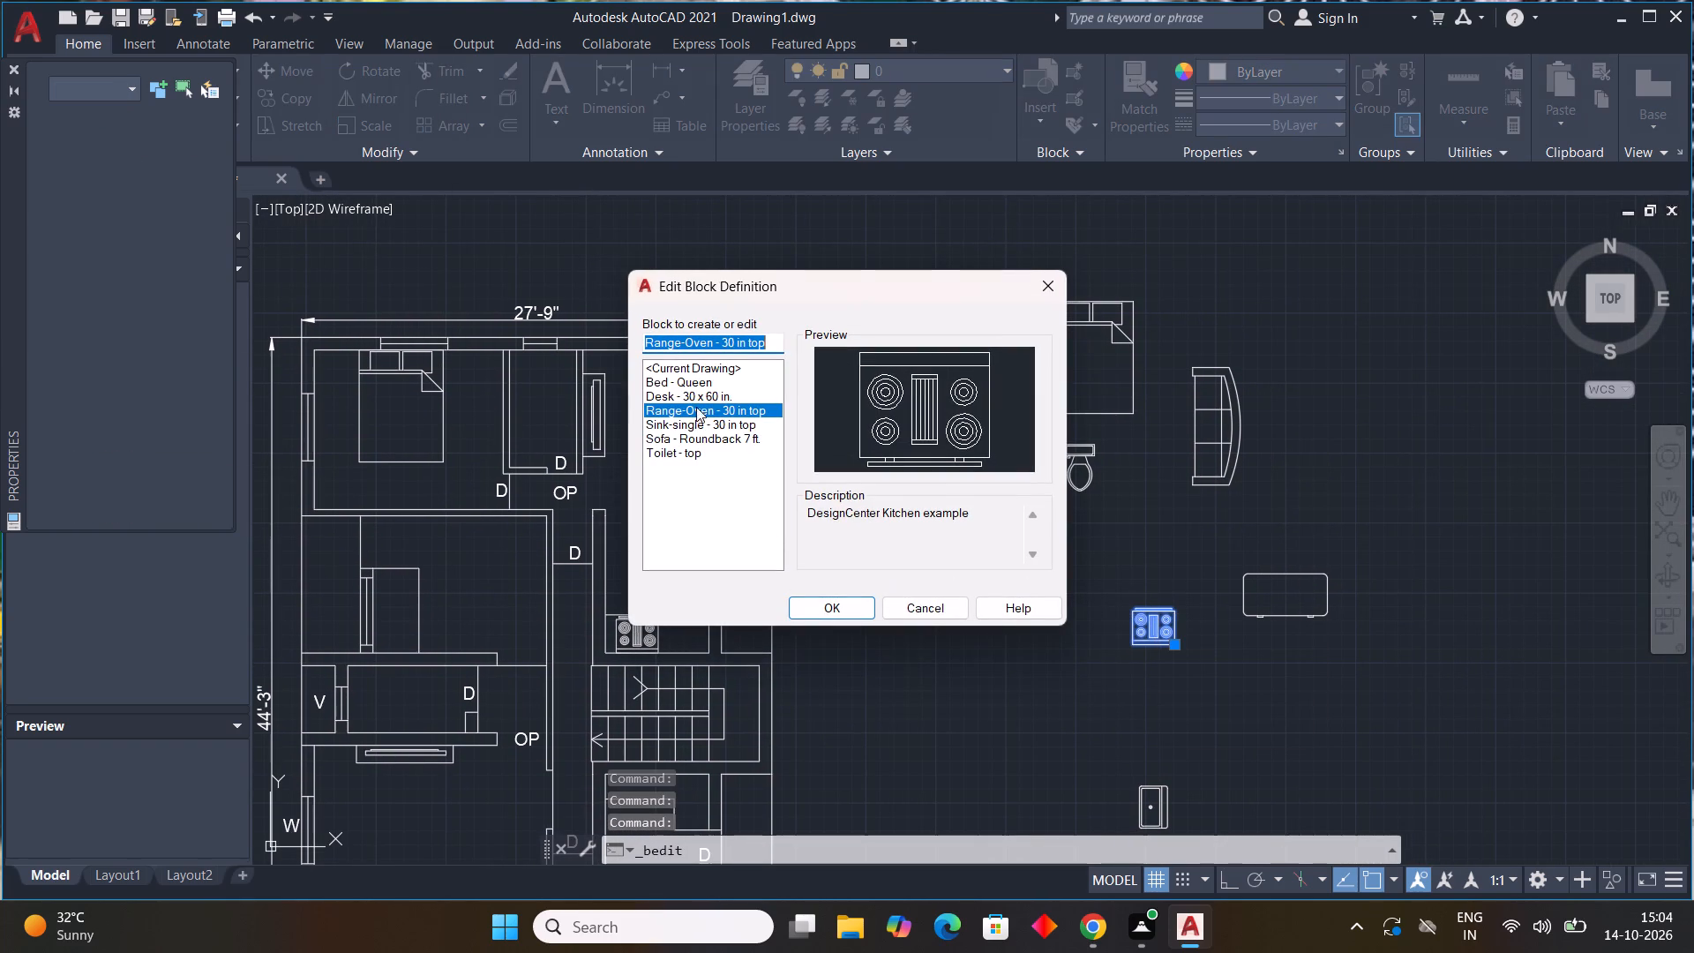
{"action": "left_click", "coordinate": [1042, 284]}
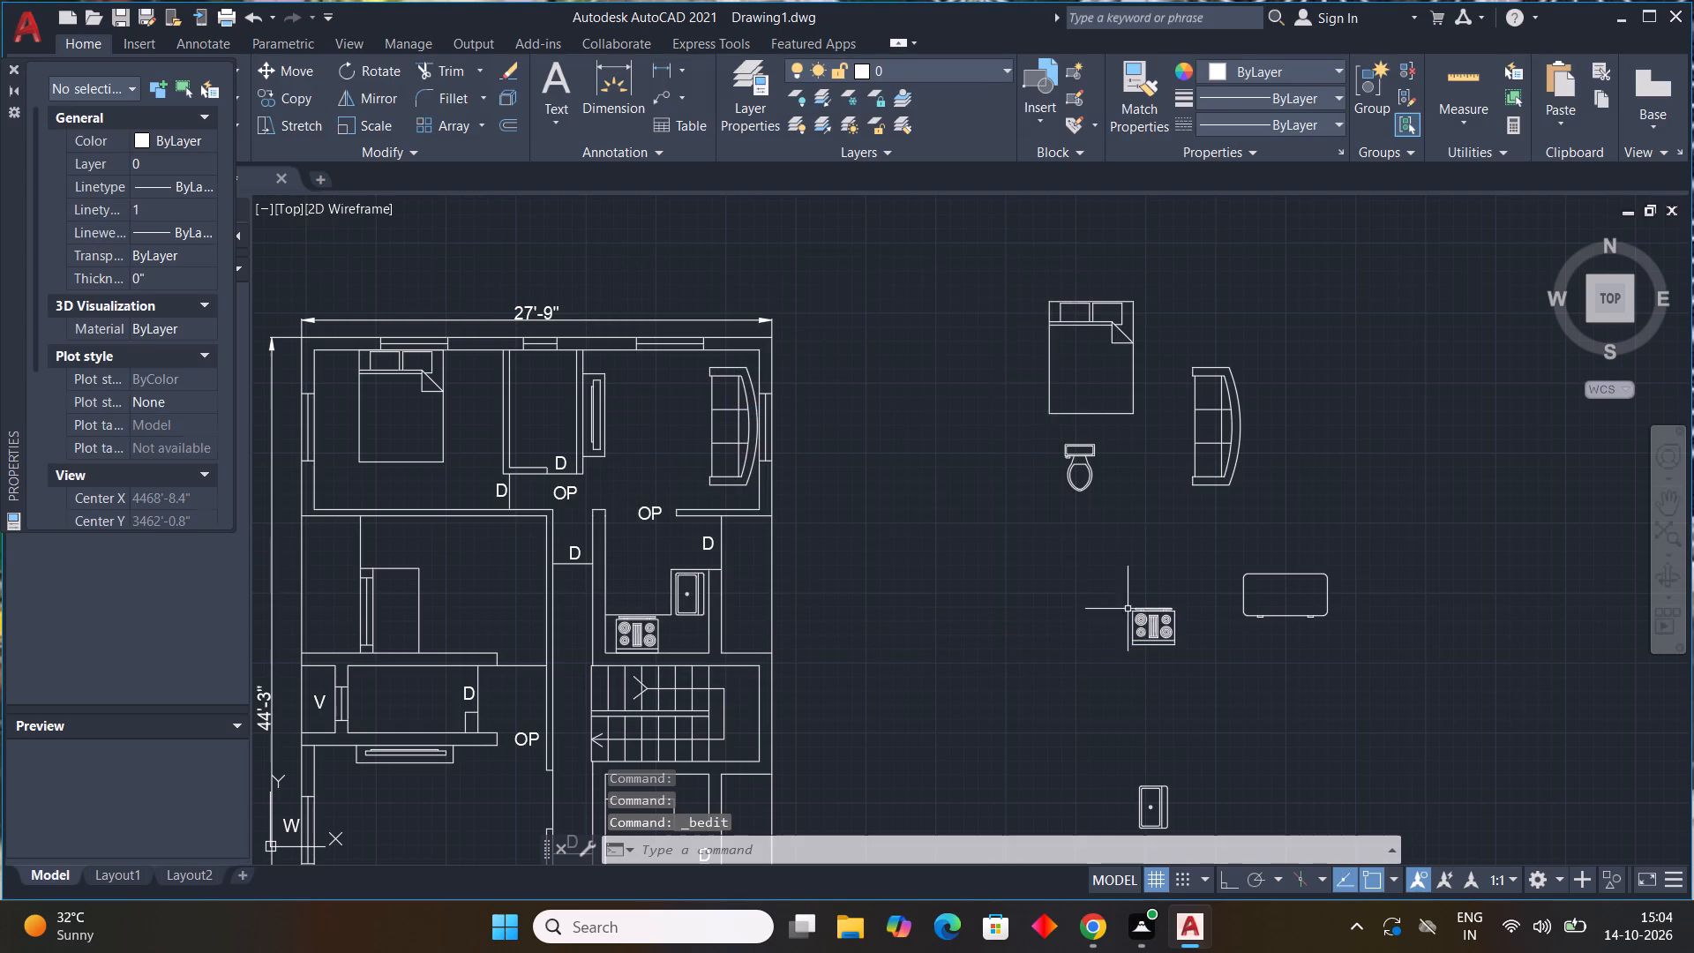
Select the loose range-oven block beside the floor plan and bring up its geometry scale properties.
{"action": "scroll", "coordinate": [1153, 642], "scroll_direction": "up", "scroll_amount": 2}
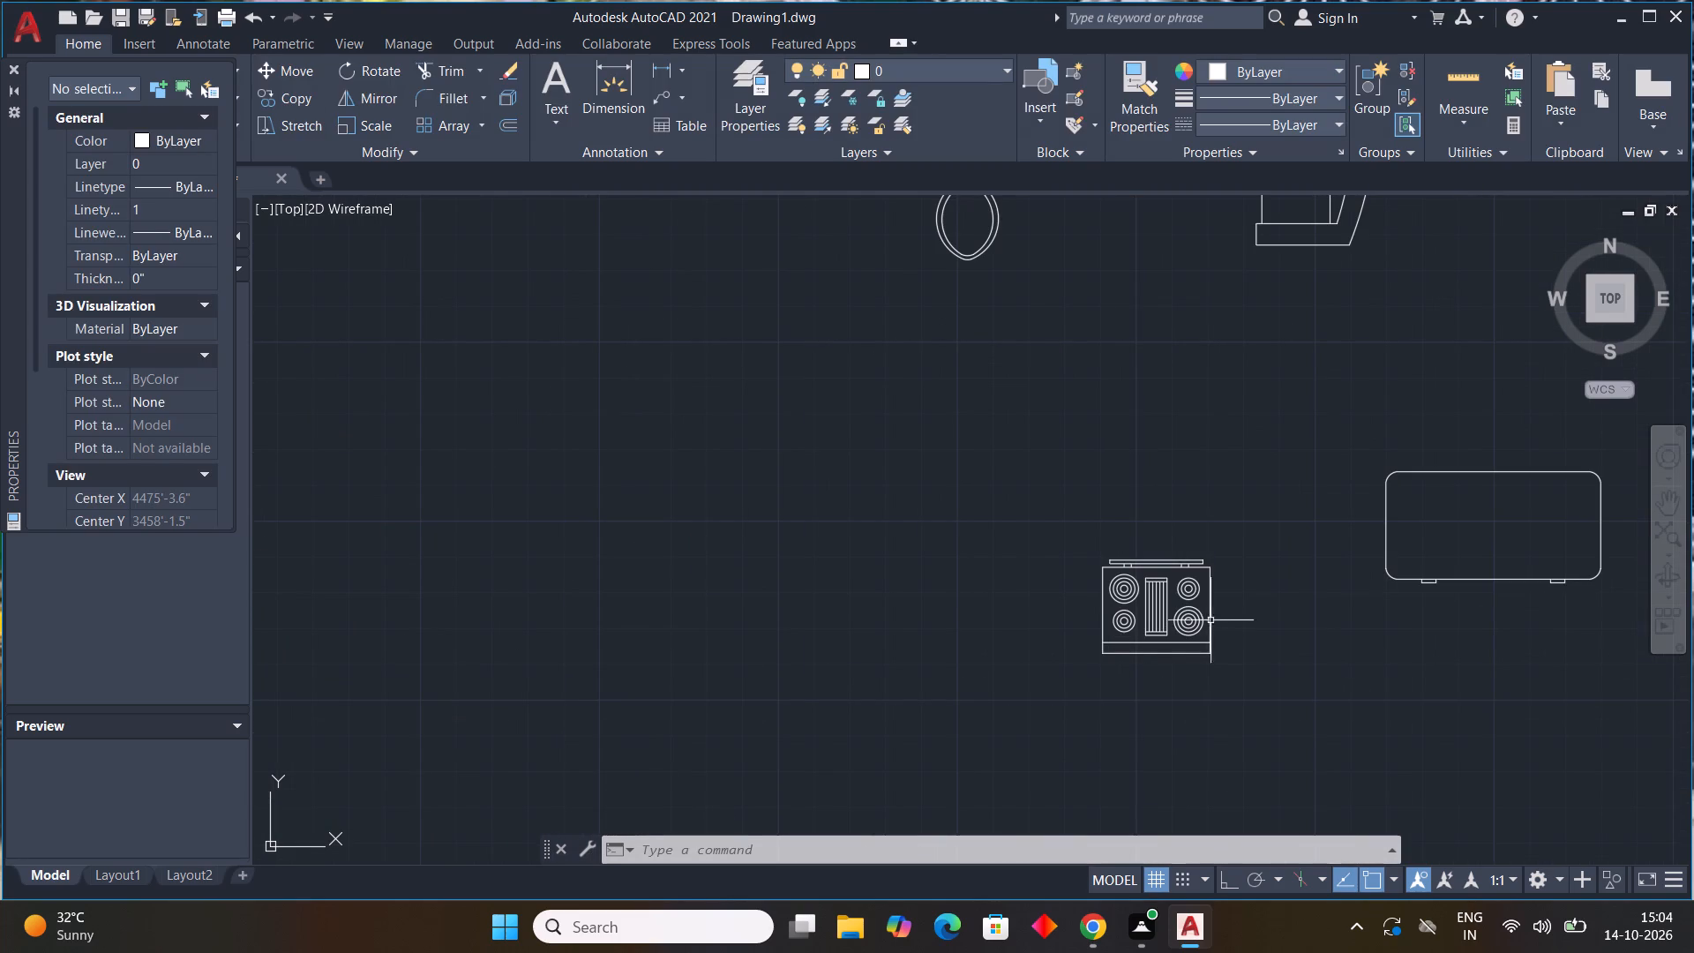
{"action": "left_click", "coordinate": [1182, 633]}
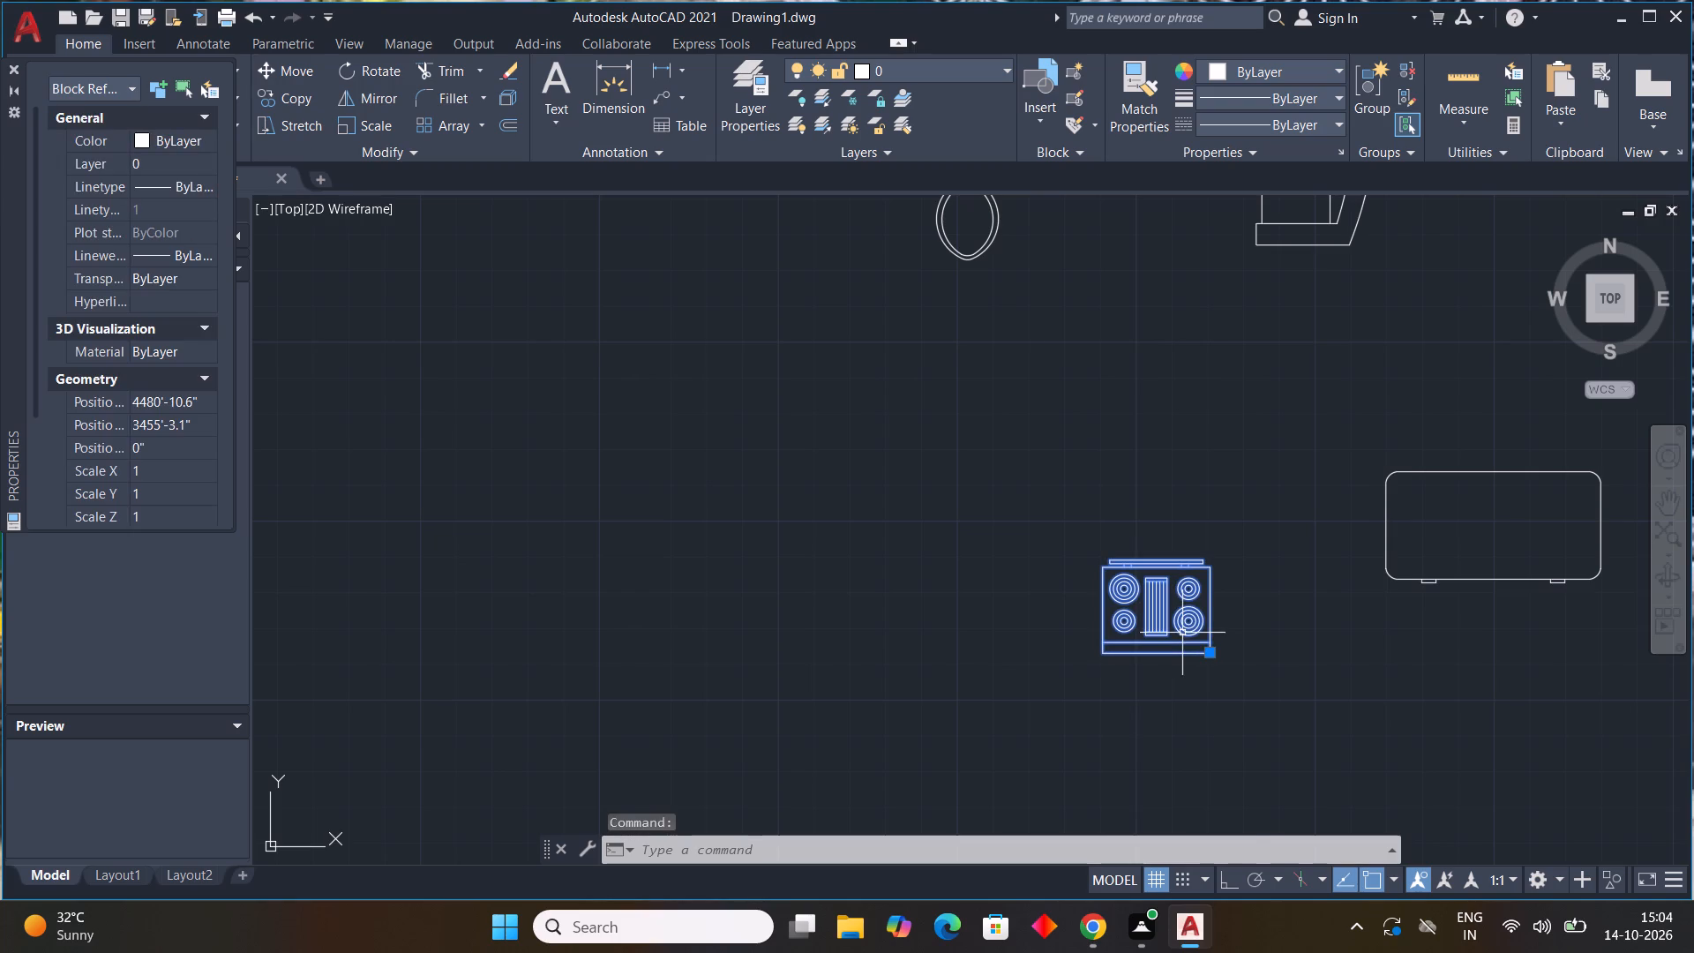
{"action": "right_click", "coordinate": [1177, 644]}
{"action": "left_click", "coordinate": [1226, 865]}
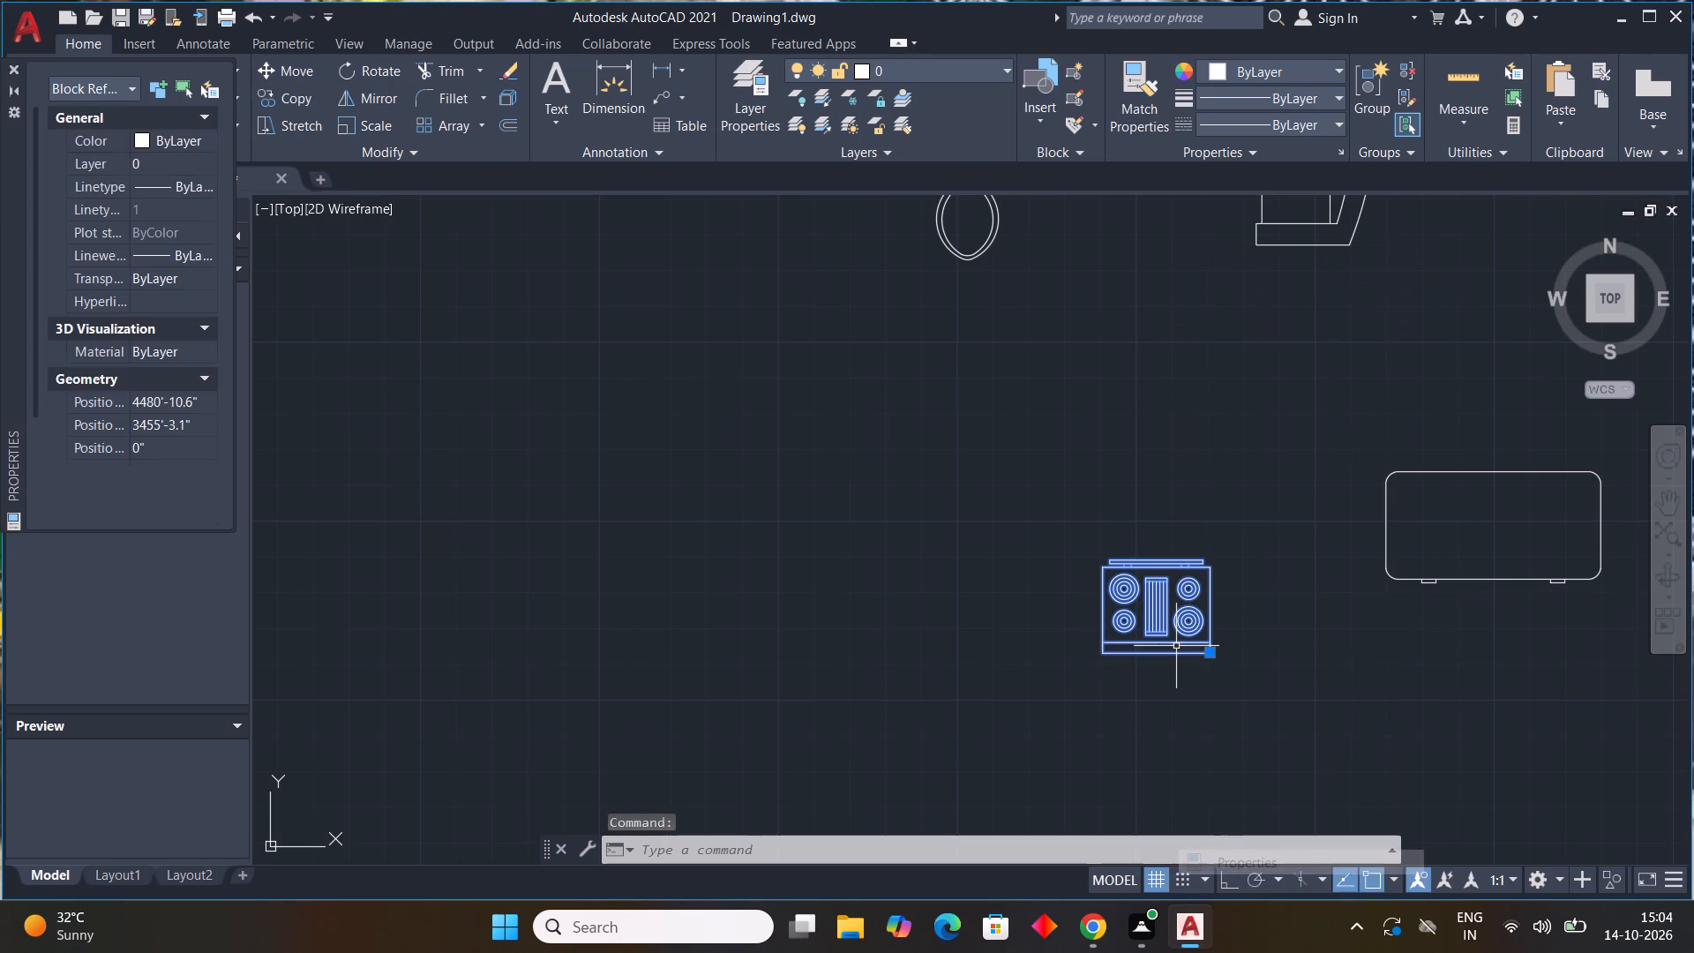
{"action": "scroll", "coordinate": [154, 313], "scroll_direction": "down", "scroll_amount": 12}
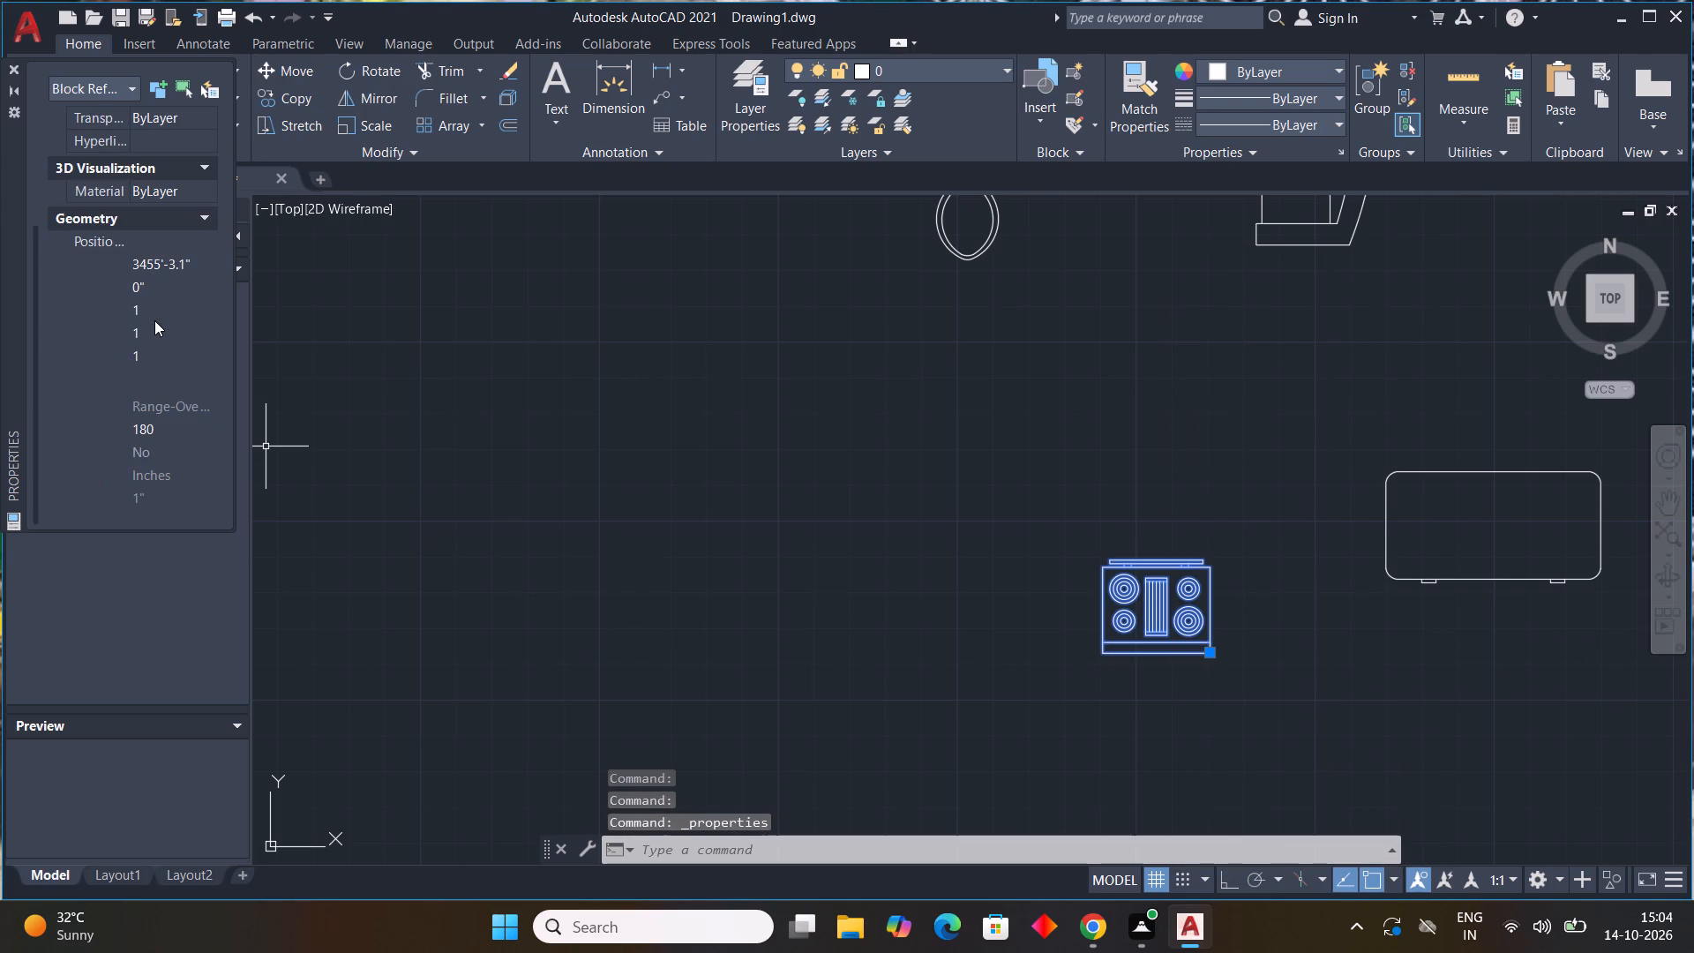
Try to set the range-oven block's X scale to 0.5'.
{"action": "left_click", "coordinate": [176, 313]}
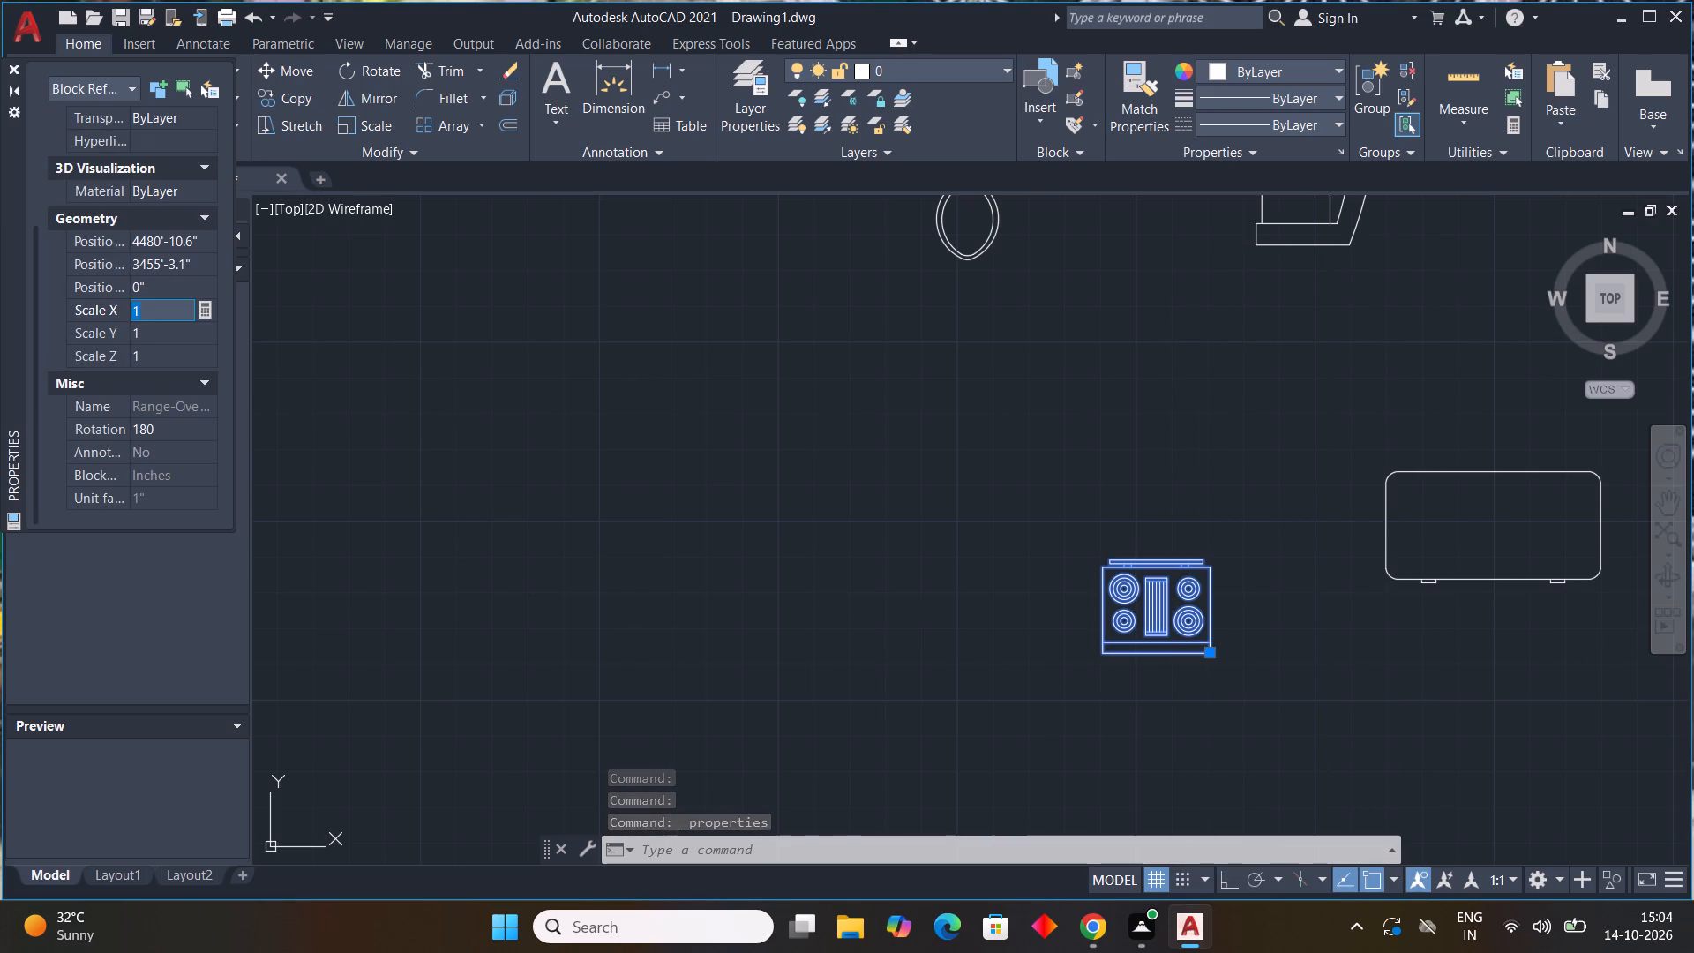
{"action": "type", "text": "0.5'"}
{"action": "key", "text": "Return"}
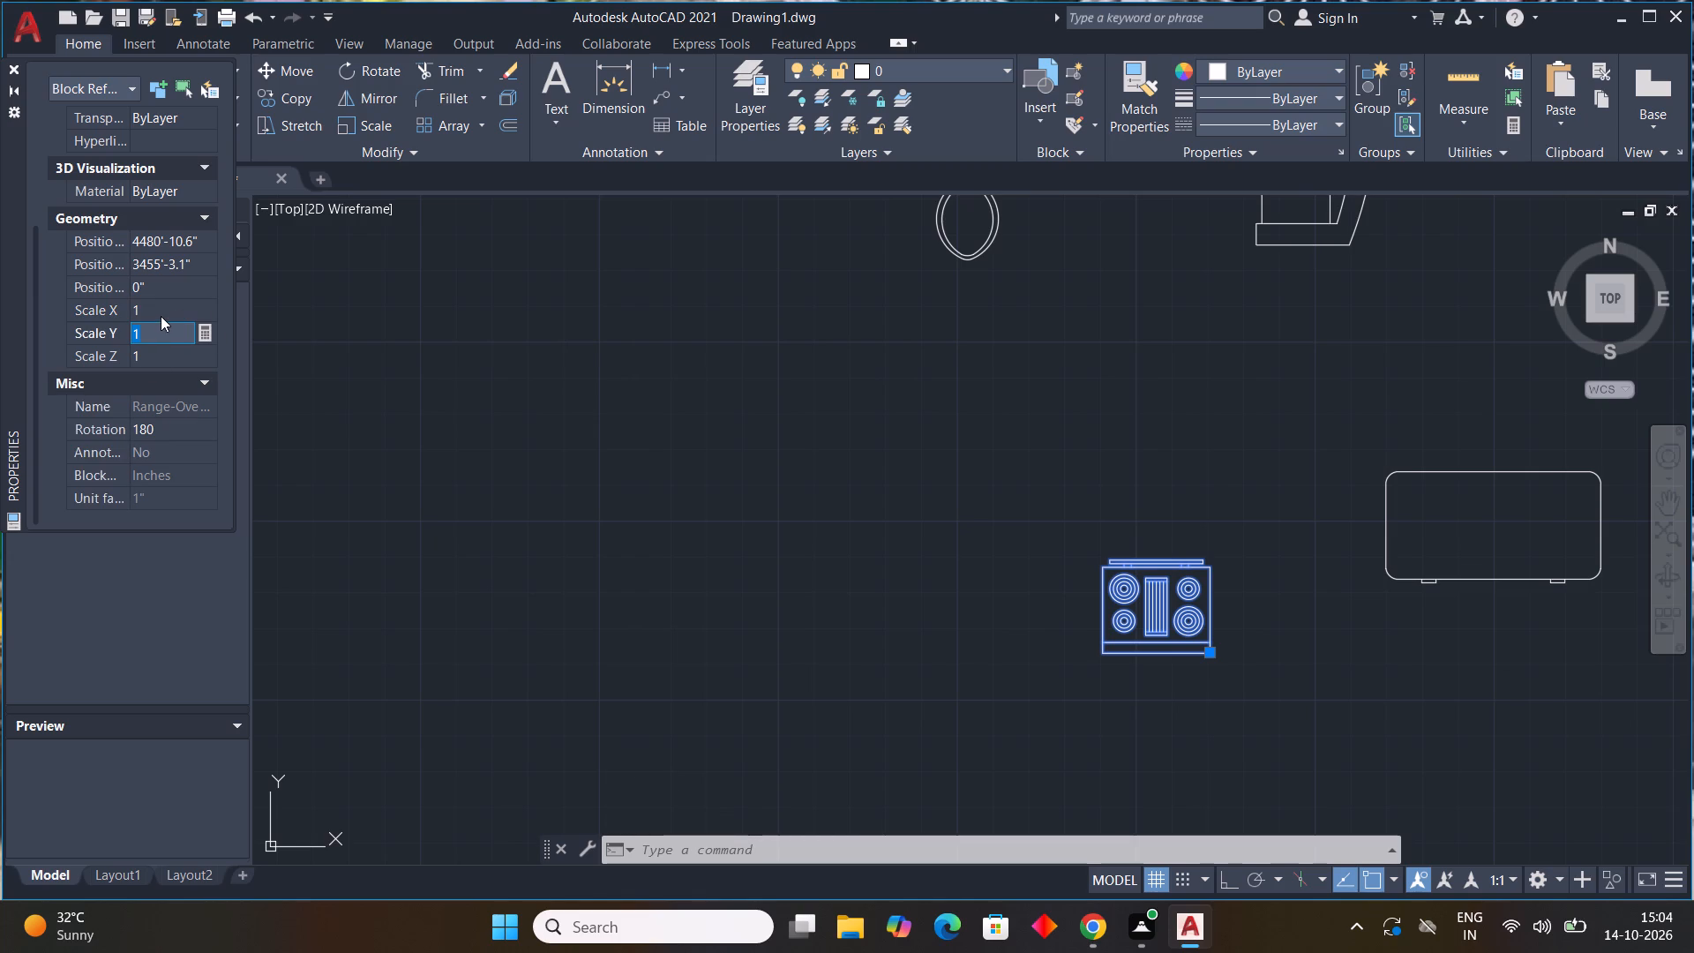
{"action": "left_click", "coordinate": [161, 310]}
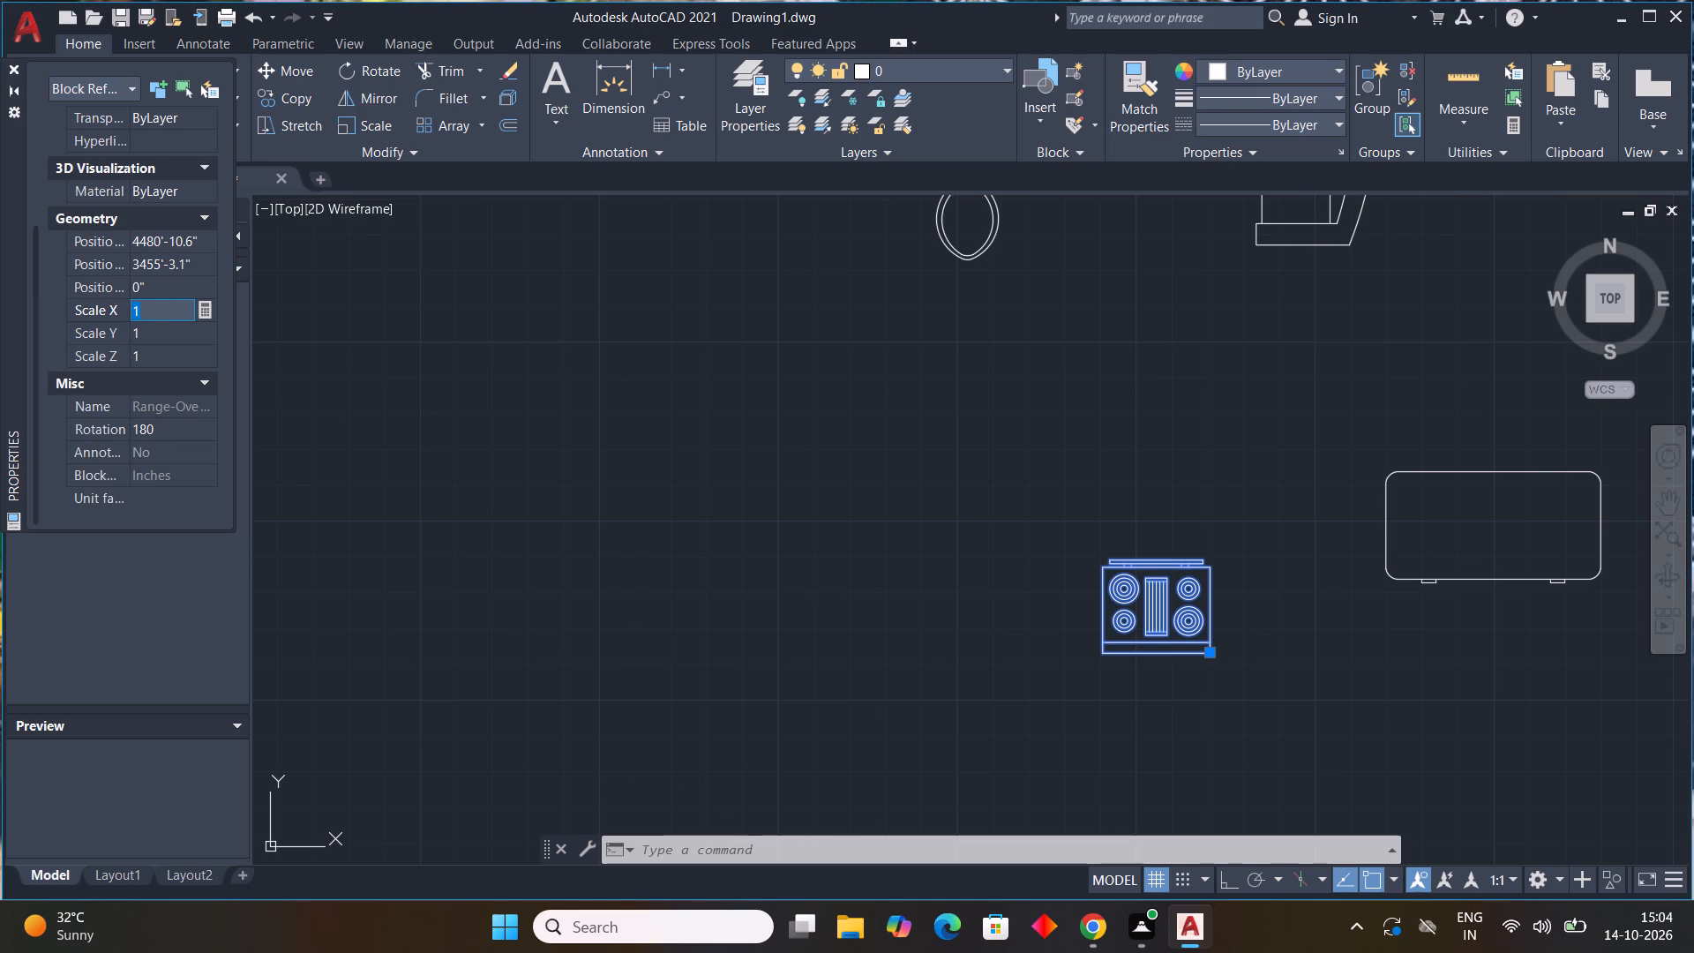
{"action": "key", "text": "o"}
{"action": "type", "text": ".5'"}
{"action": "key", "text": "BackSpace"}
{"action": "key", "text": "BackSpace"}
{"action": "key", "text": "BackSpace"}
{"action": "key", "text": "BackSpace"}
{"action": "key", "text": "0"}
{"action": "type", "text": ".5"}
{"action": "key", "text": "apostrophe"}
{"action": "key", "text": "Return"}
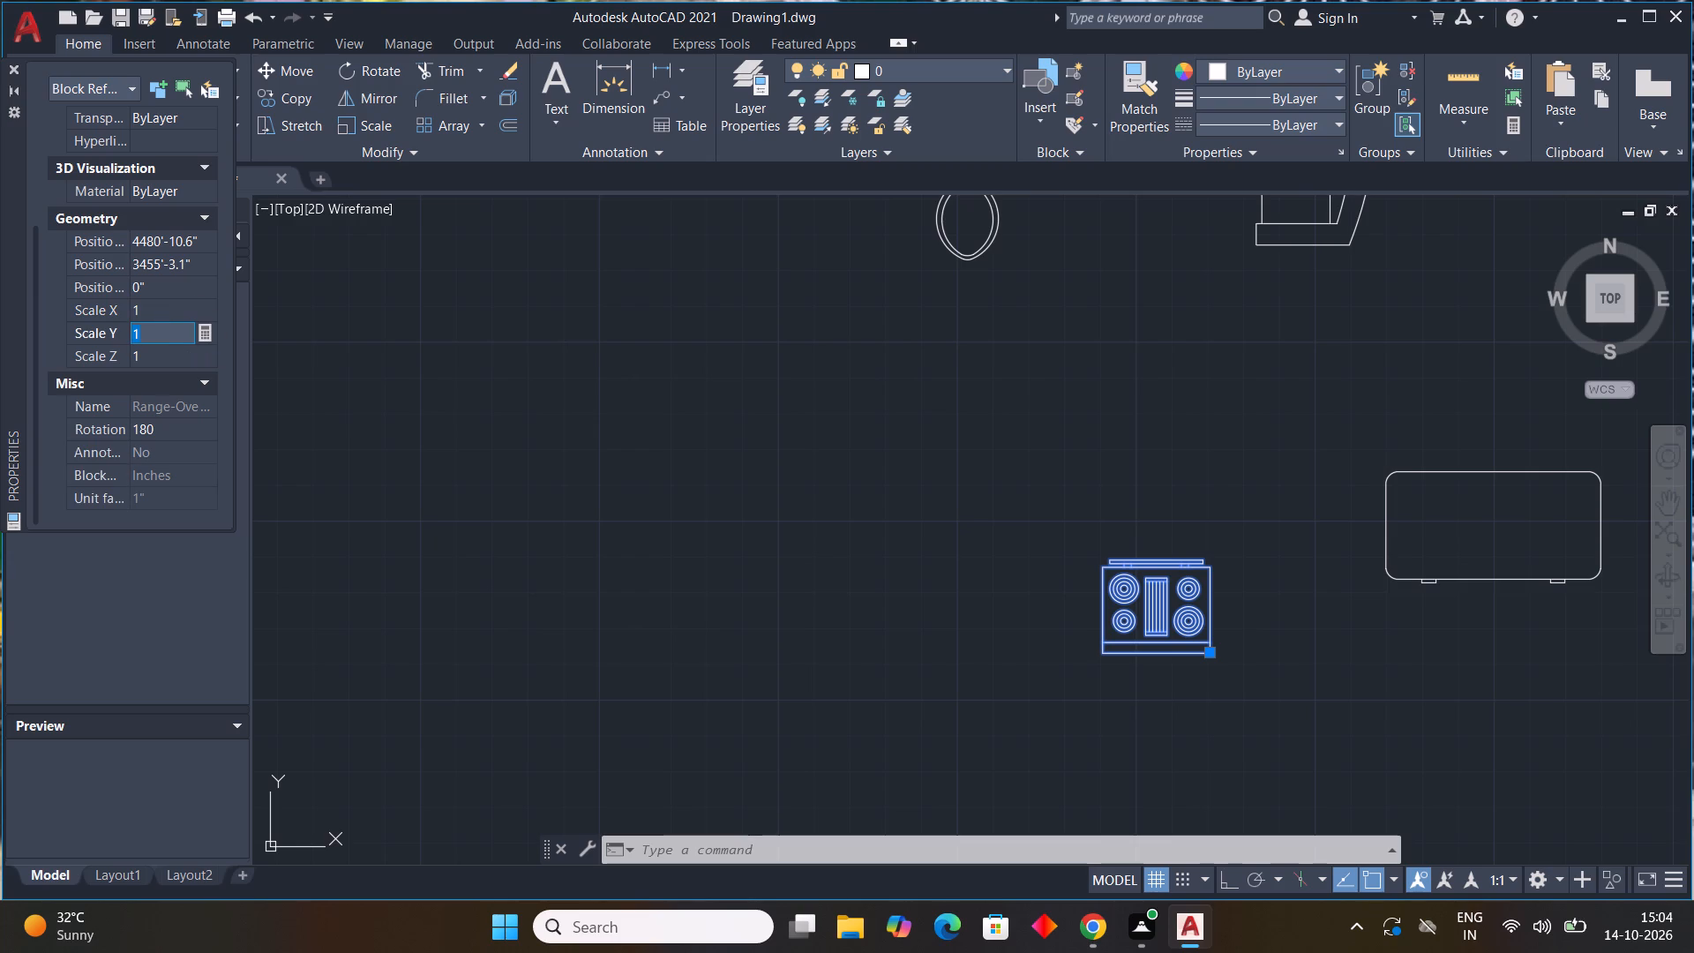
Set the X scale of the selected range-oven block to 0.5.
{"action": "scroll", "coordinate": [888, 528], "scroll_direction": "down", "scroll_amount": 2}
{"action": "scroll", "coordinate": [1024, 577], "scroll_direction": "up", "scroll_amount": 2}
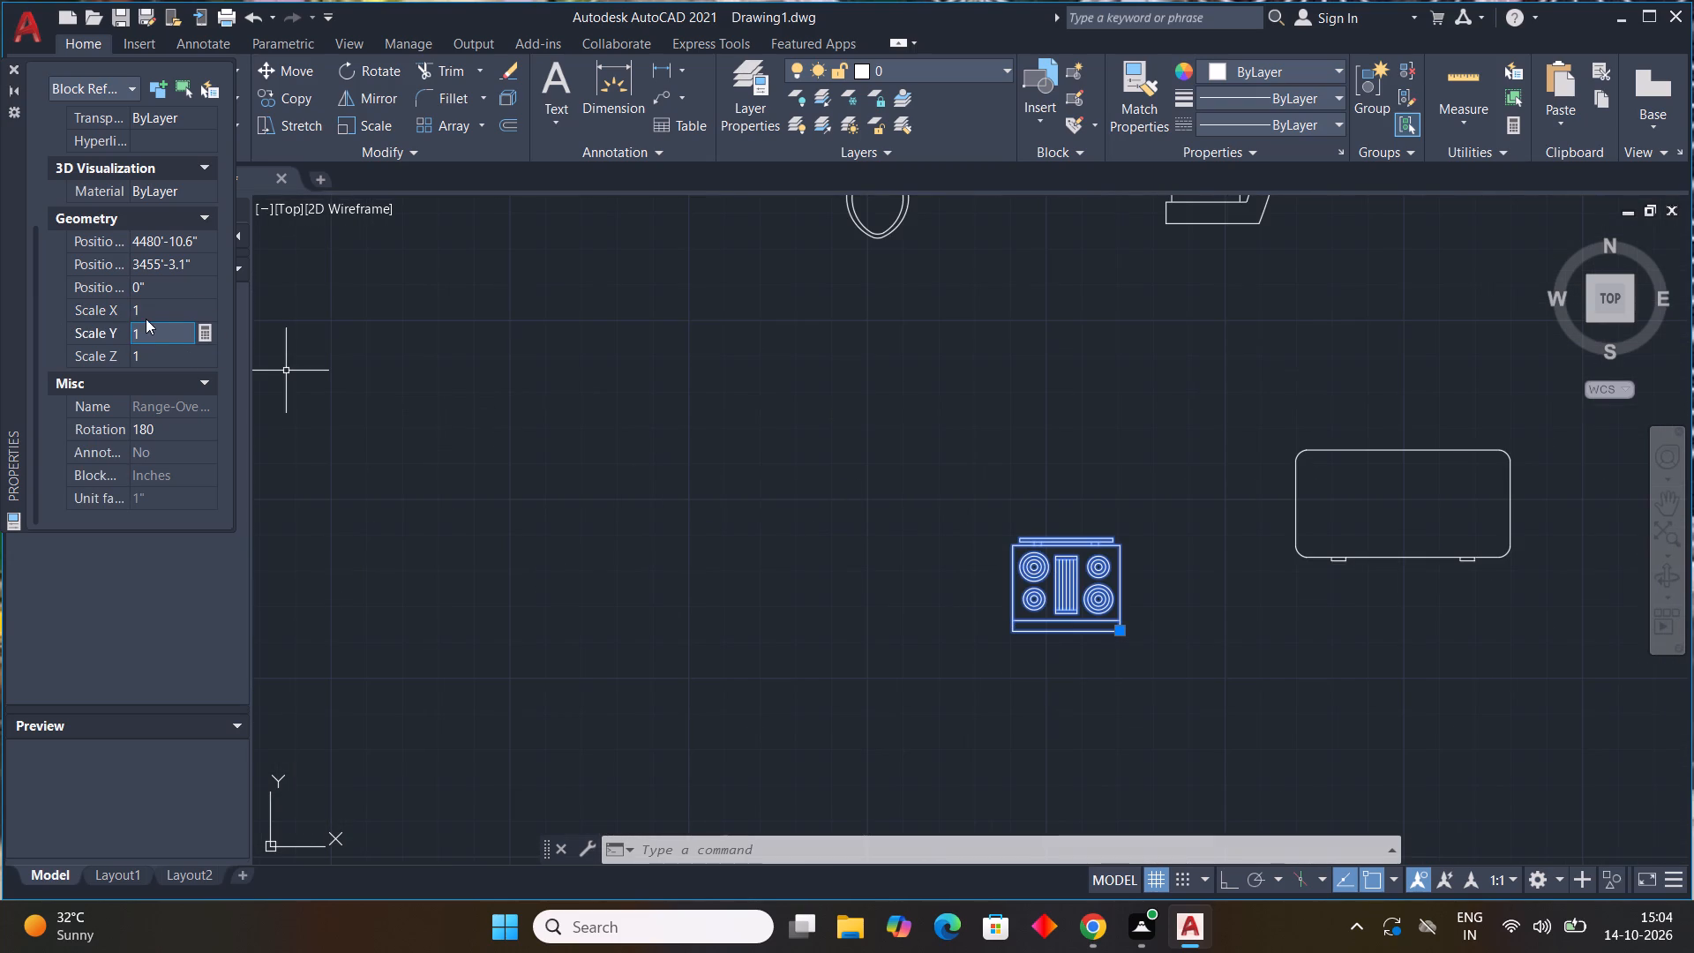
{"action": "left_click", "coordinate": [154, 313]}
{"action": "left_click_drag", "start_coordinate": [156, 306], "coordinate": [111, 296]}
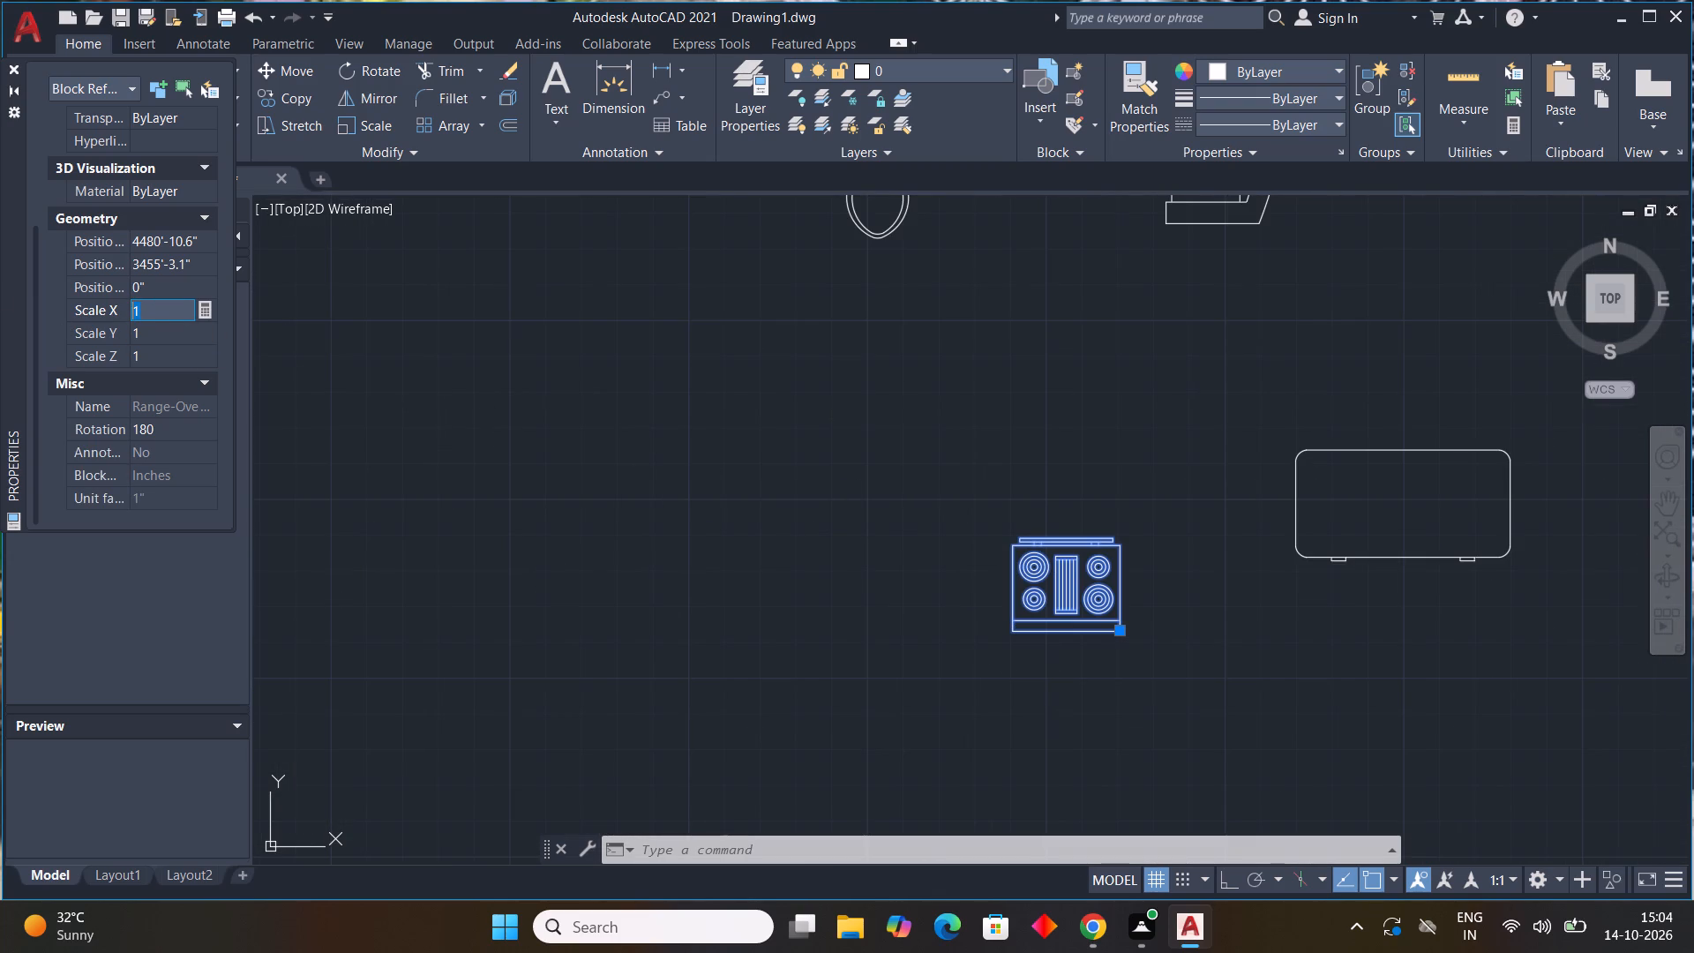
{"action": "left_click_drag", "start_coordinate": [111, 296], "coordinate": [71, 289]}
{"action": "key", "text": "0"}
{"action": "type", "text": ".5"}
{"action": "key", "text": "Return"}
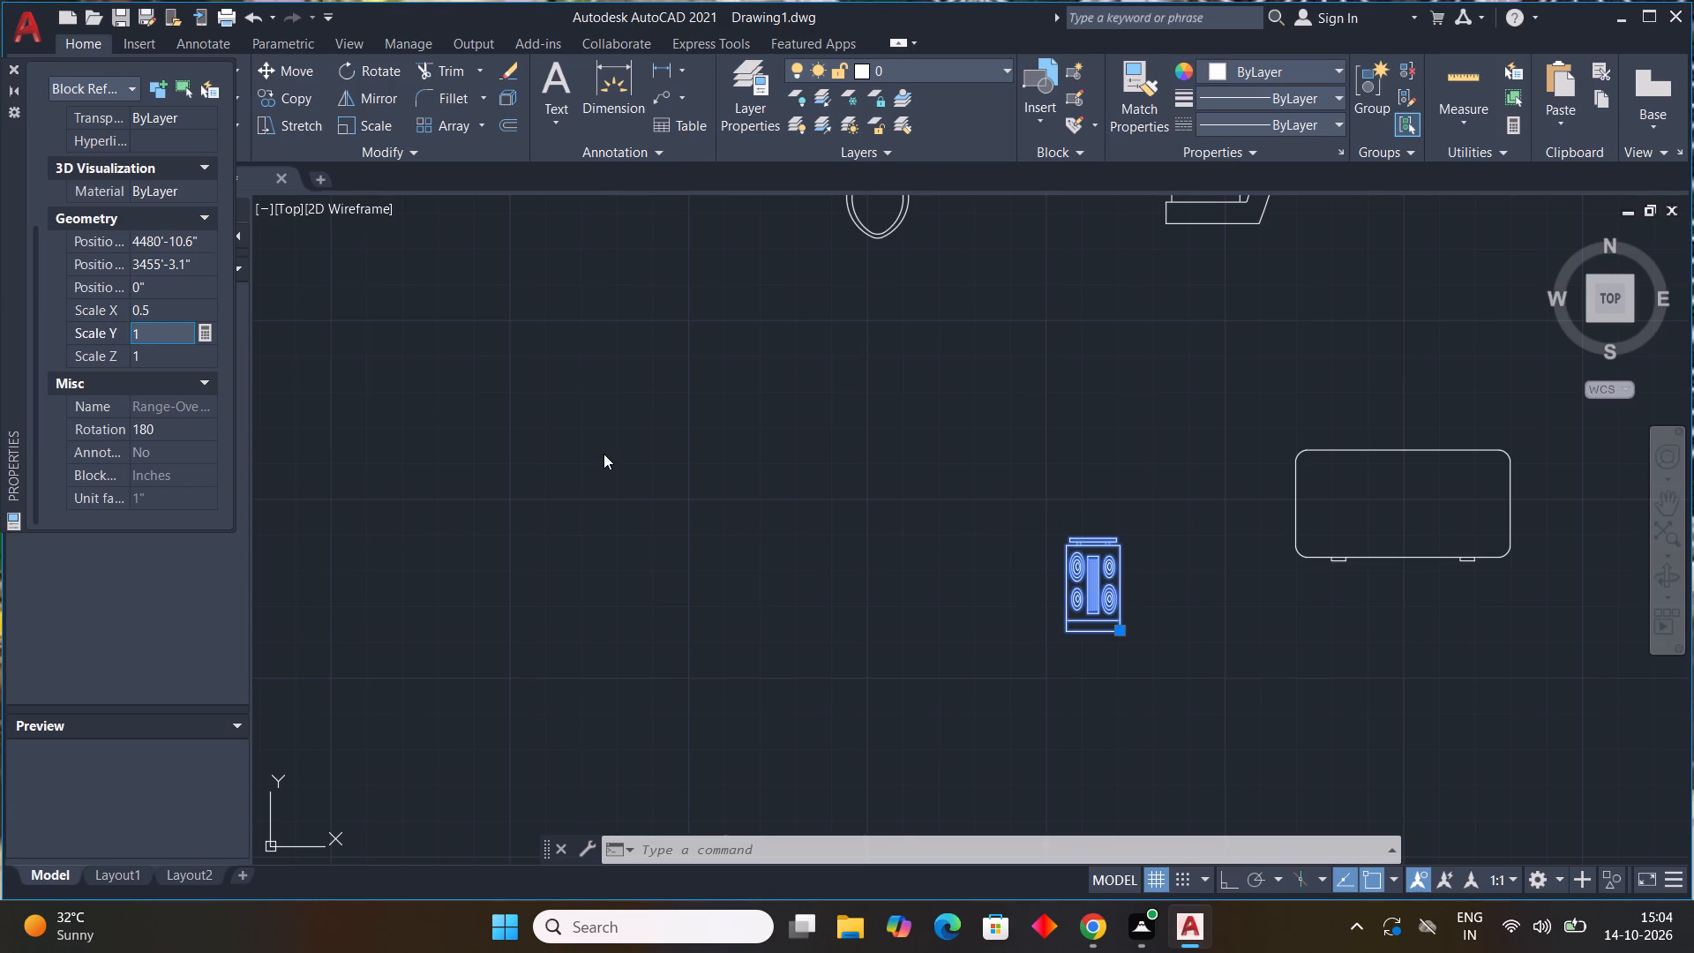
Set the Y scale of the range-oven block to 0.5 and clear the selection.
{"action": "key", "text": "0"}
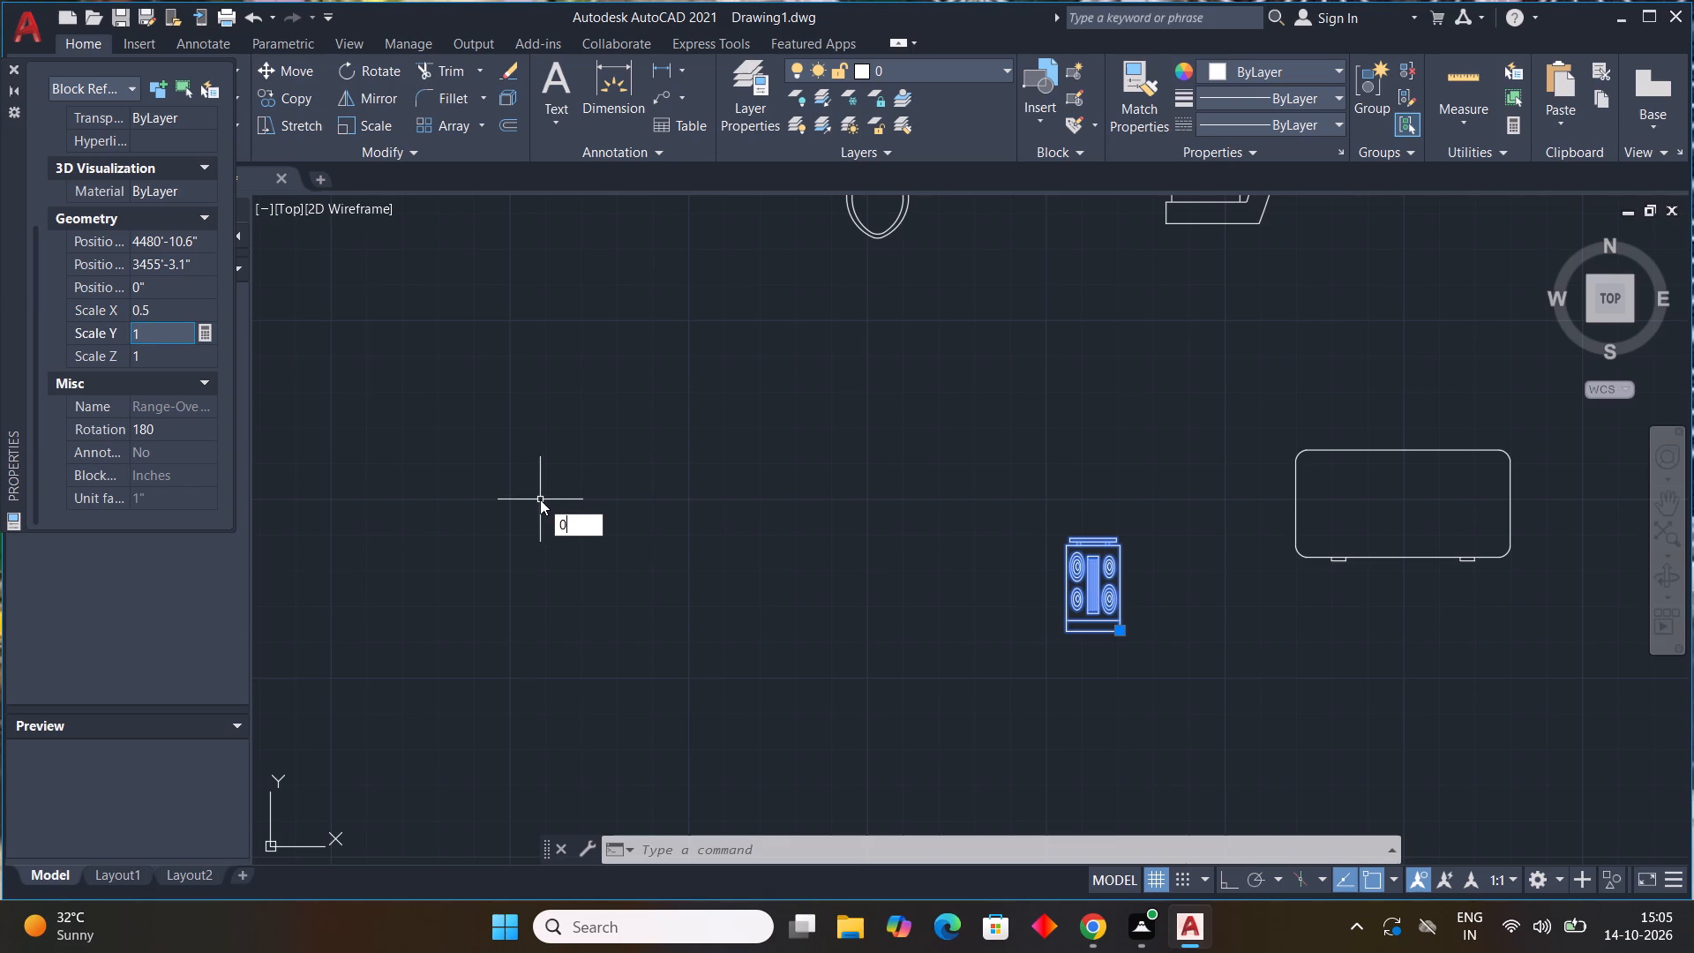
{"action": "type", "text": ".5"}
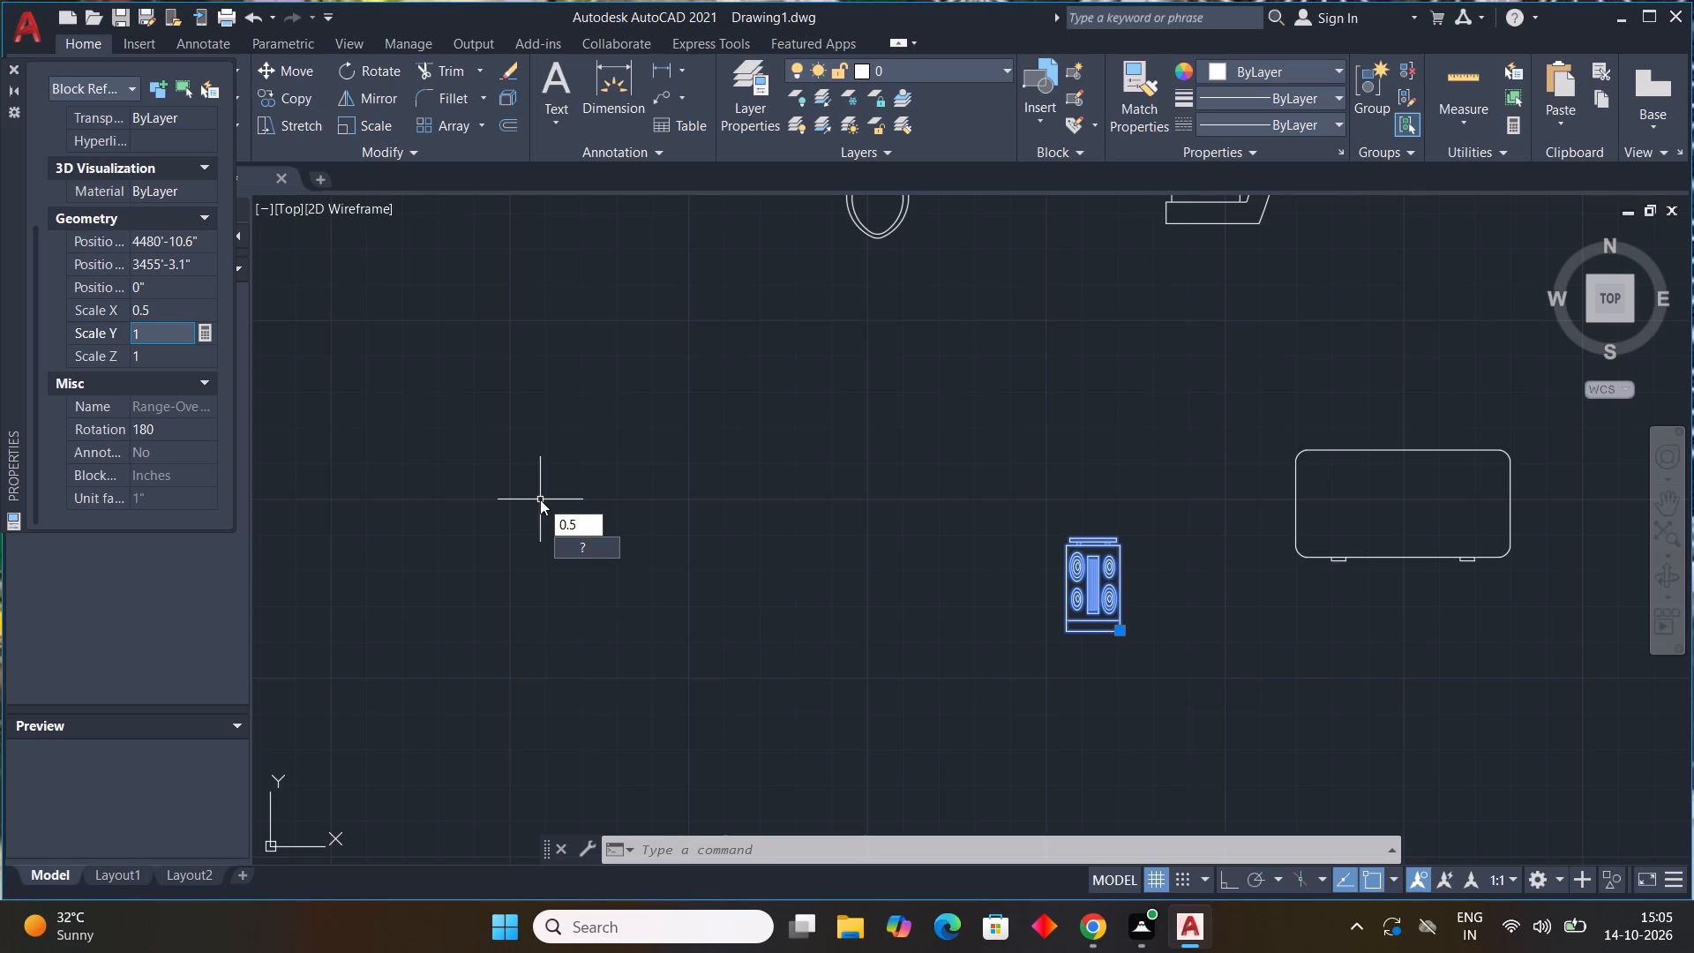
{"action": "left_click", "coordinate": [156, 338]}
{"action": "left_click_drag", "start_coordinate": [155, 339], "coordinate": [95, 333]}
{"action": "type", "text": "0.5"}
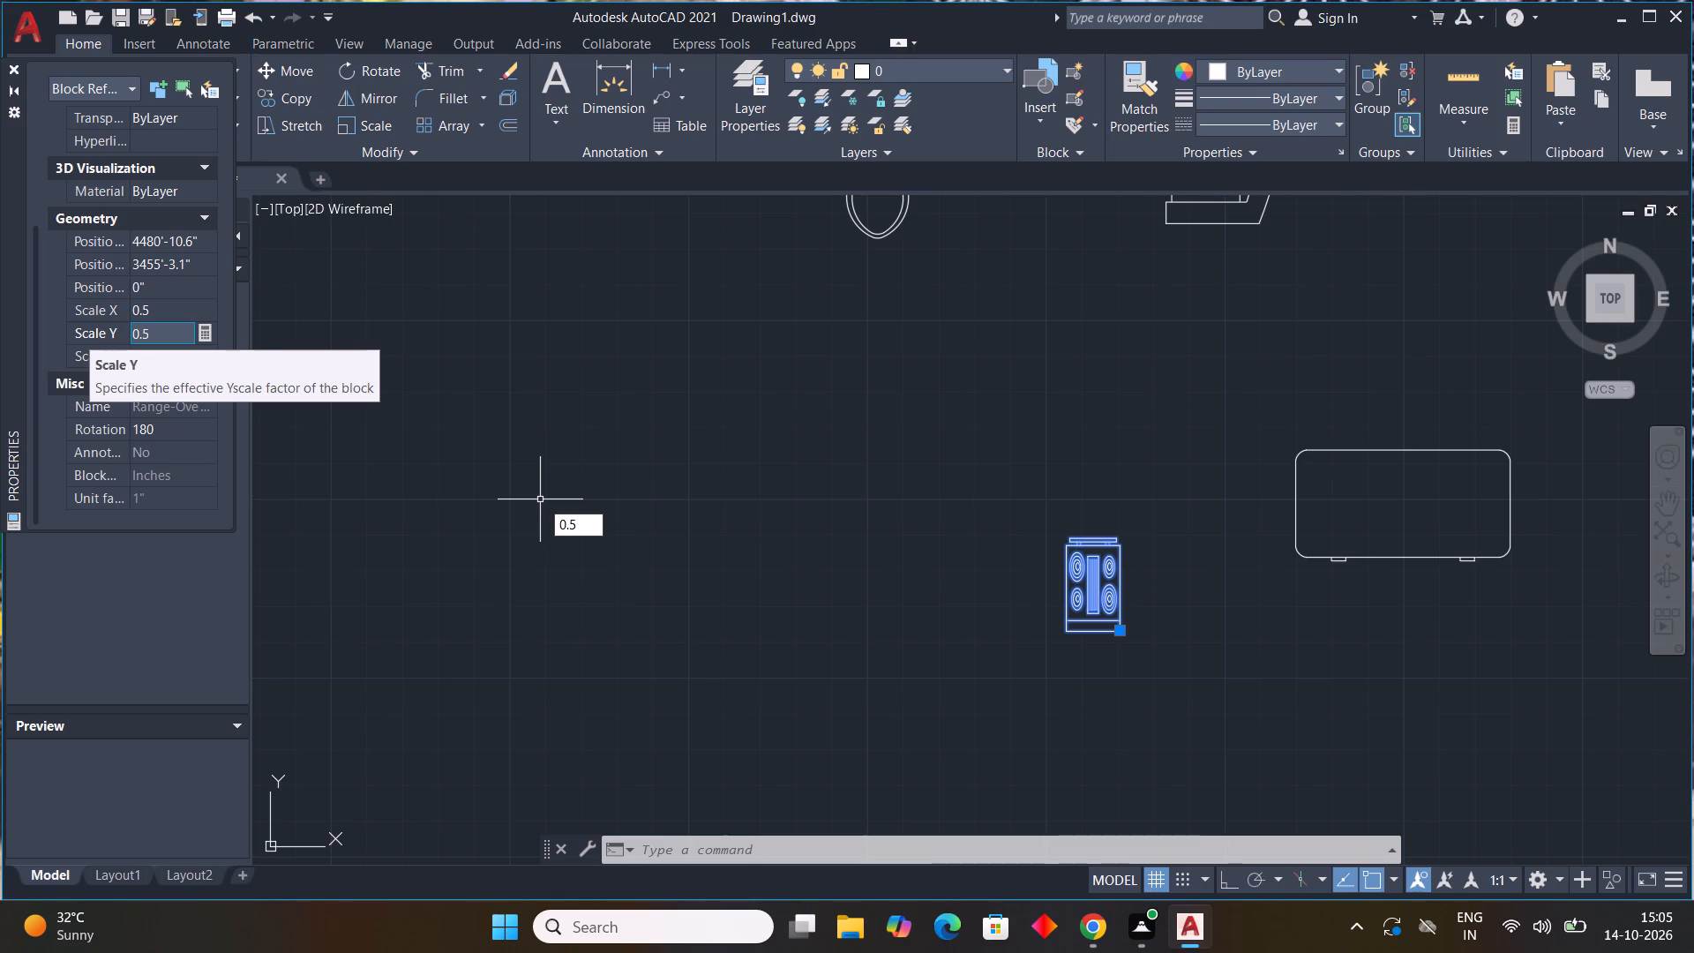
{"action": "key", "text": "Return"}
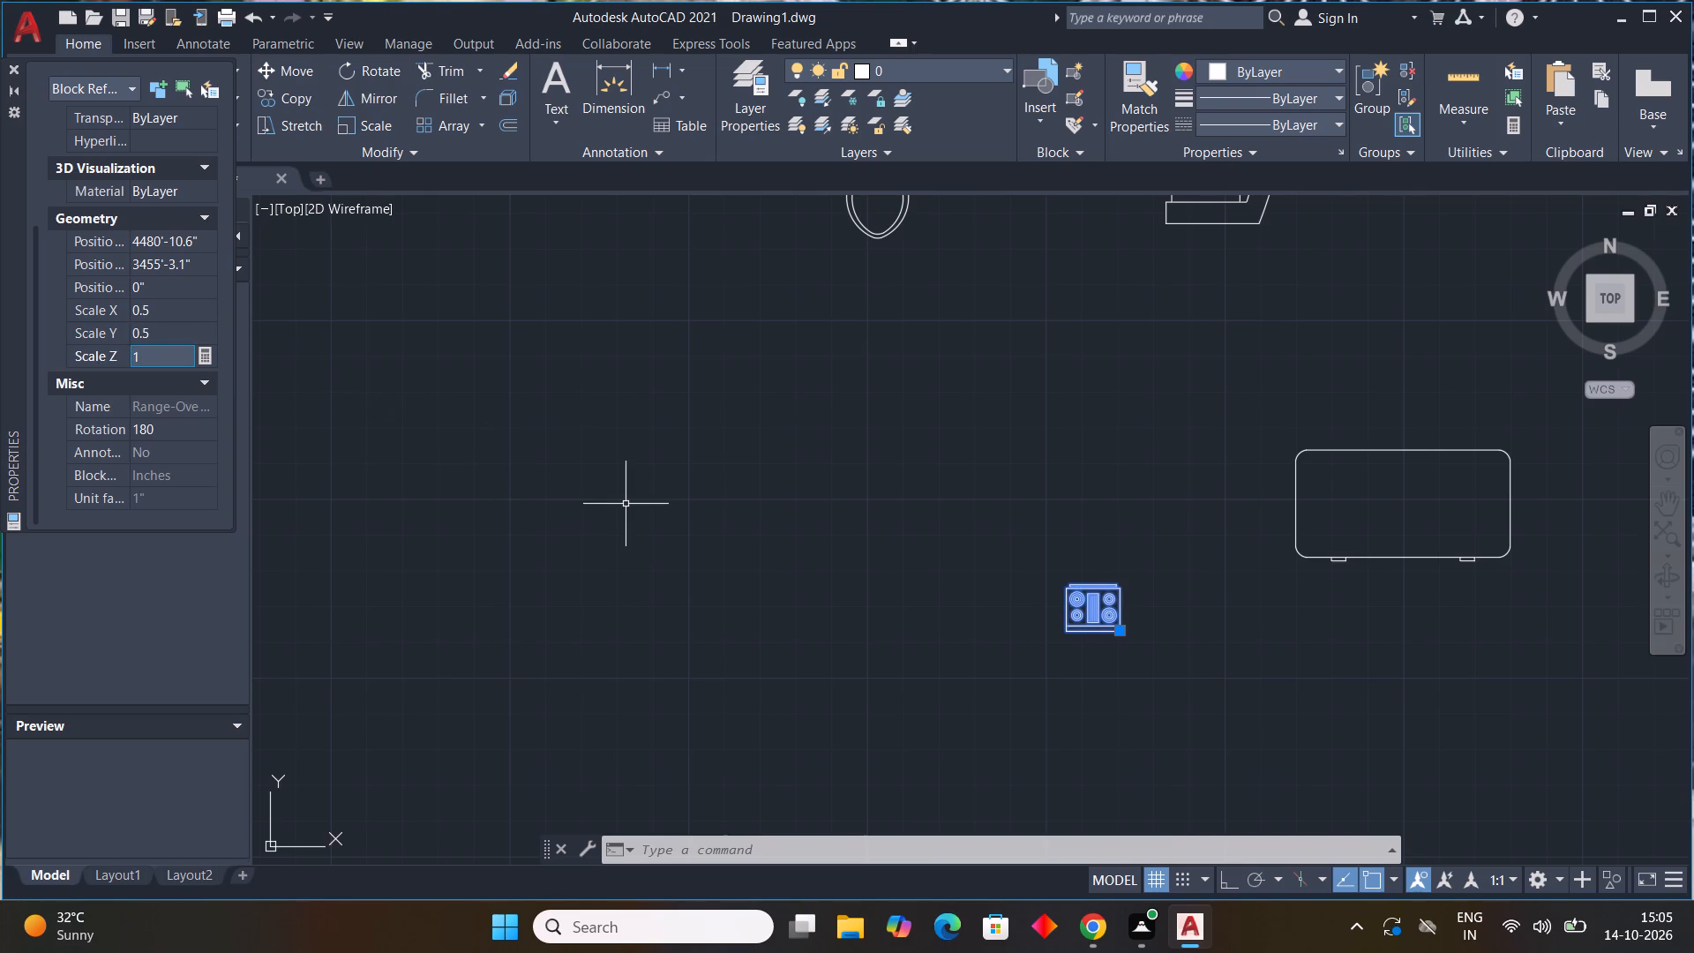
{"action": "scroll", "coordinate": [955, 579], "scroll_direction": "down", "scroll_amount": 1}
{"action": "scroll", "coordinate": [1034, 620], "scroll_direction": "up", "scroll_amount": 3}
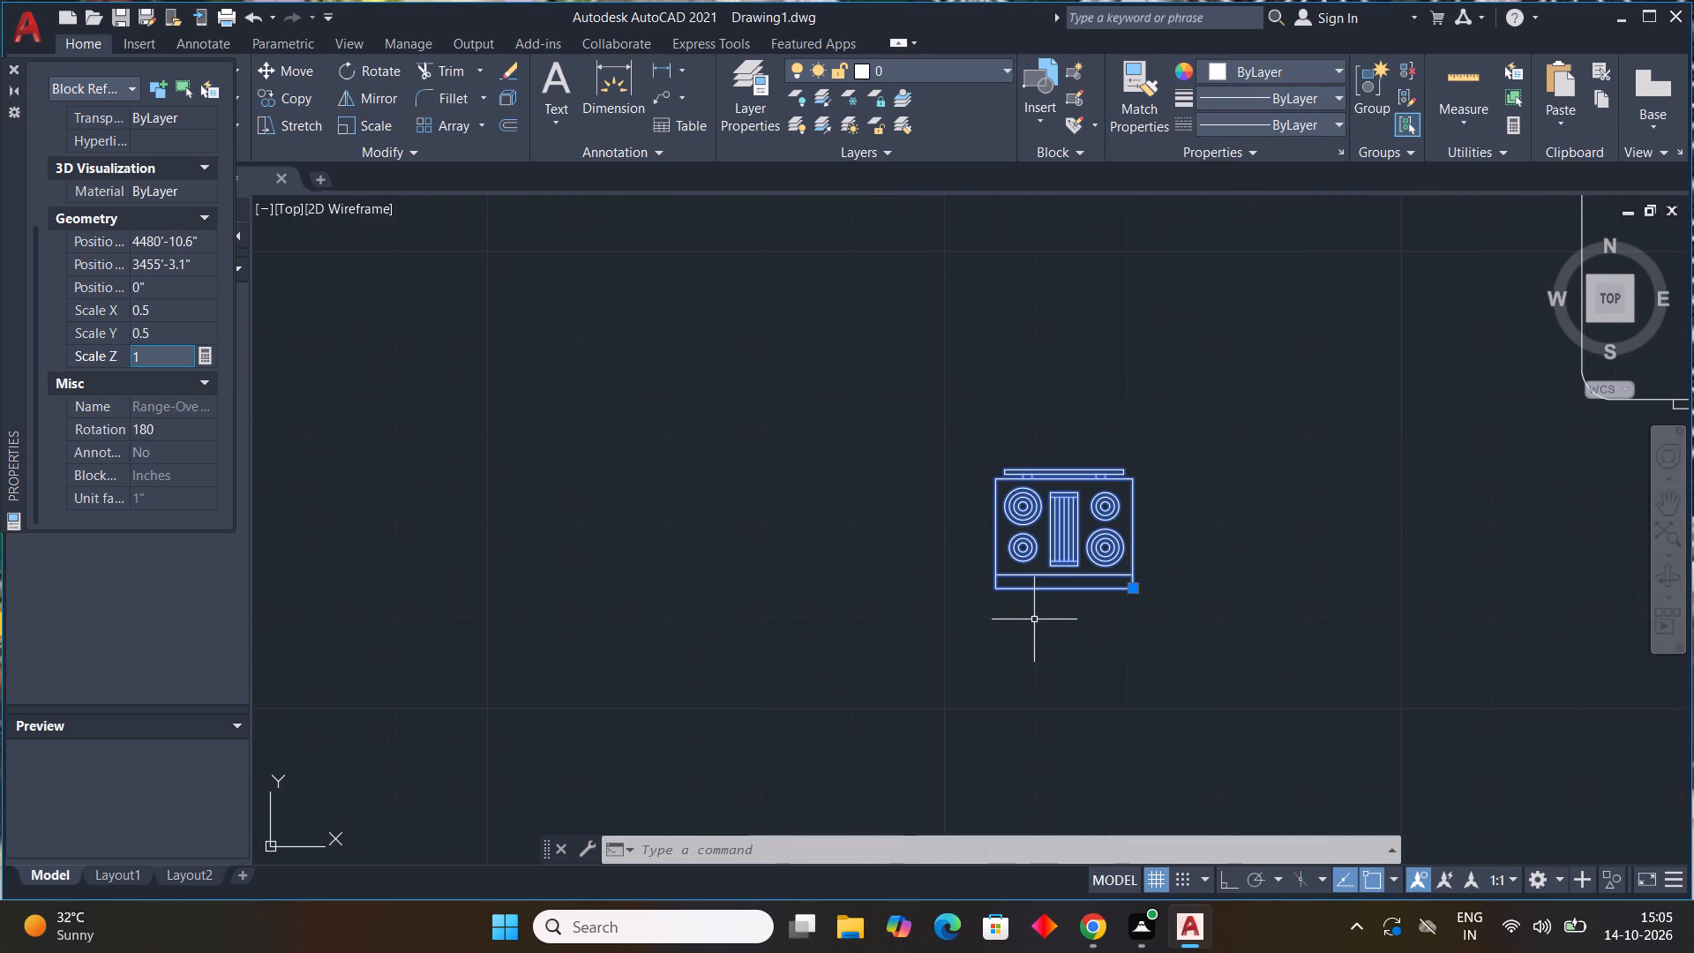
{"action": "key", "text": "Escape"}
Select the loose single sink block beside the floor plan and bring up its geometry scale properties.
{"action": "scroll", "coordinate": [1034, 618], "scroll_direction": "down", "scroll_amount": 4}
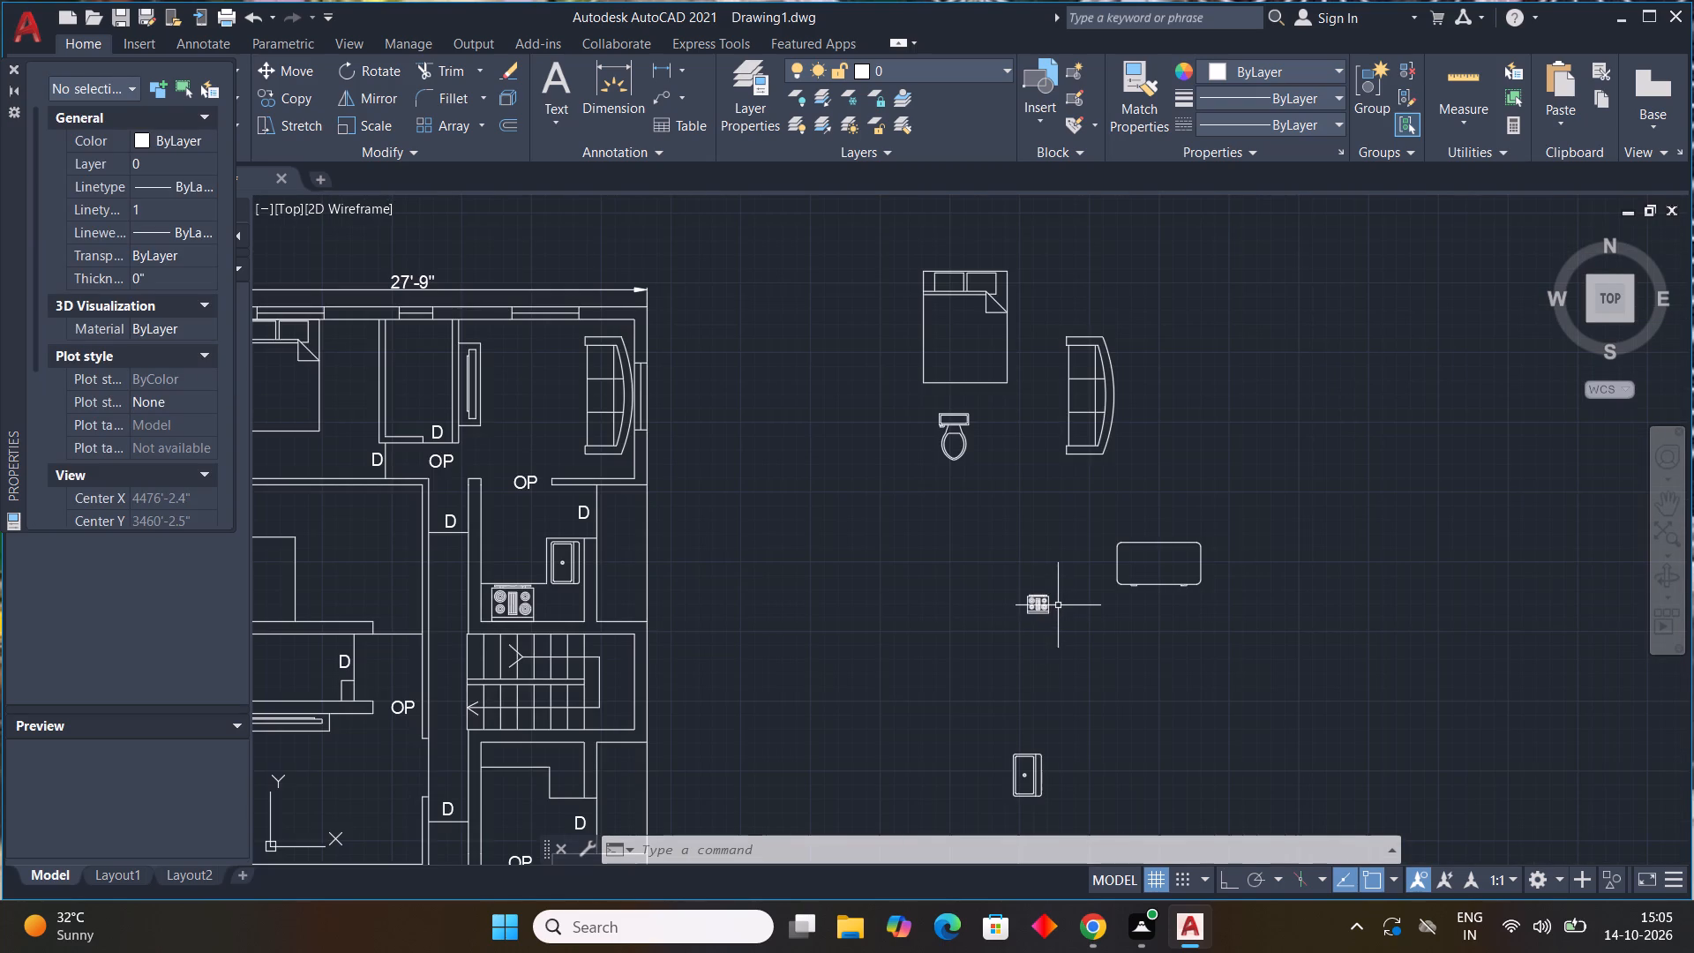
{"action": "scroll", "coordinate": [1058, 604], "scroll_direction": "down", "scroll_amount": 2}
{"action": "scroll", "coordinate": [847, 587], "scroll_direction": "up", "scroll_amount": 3}
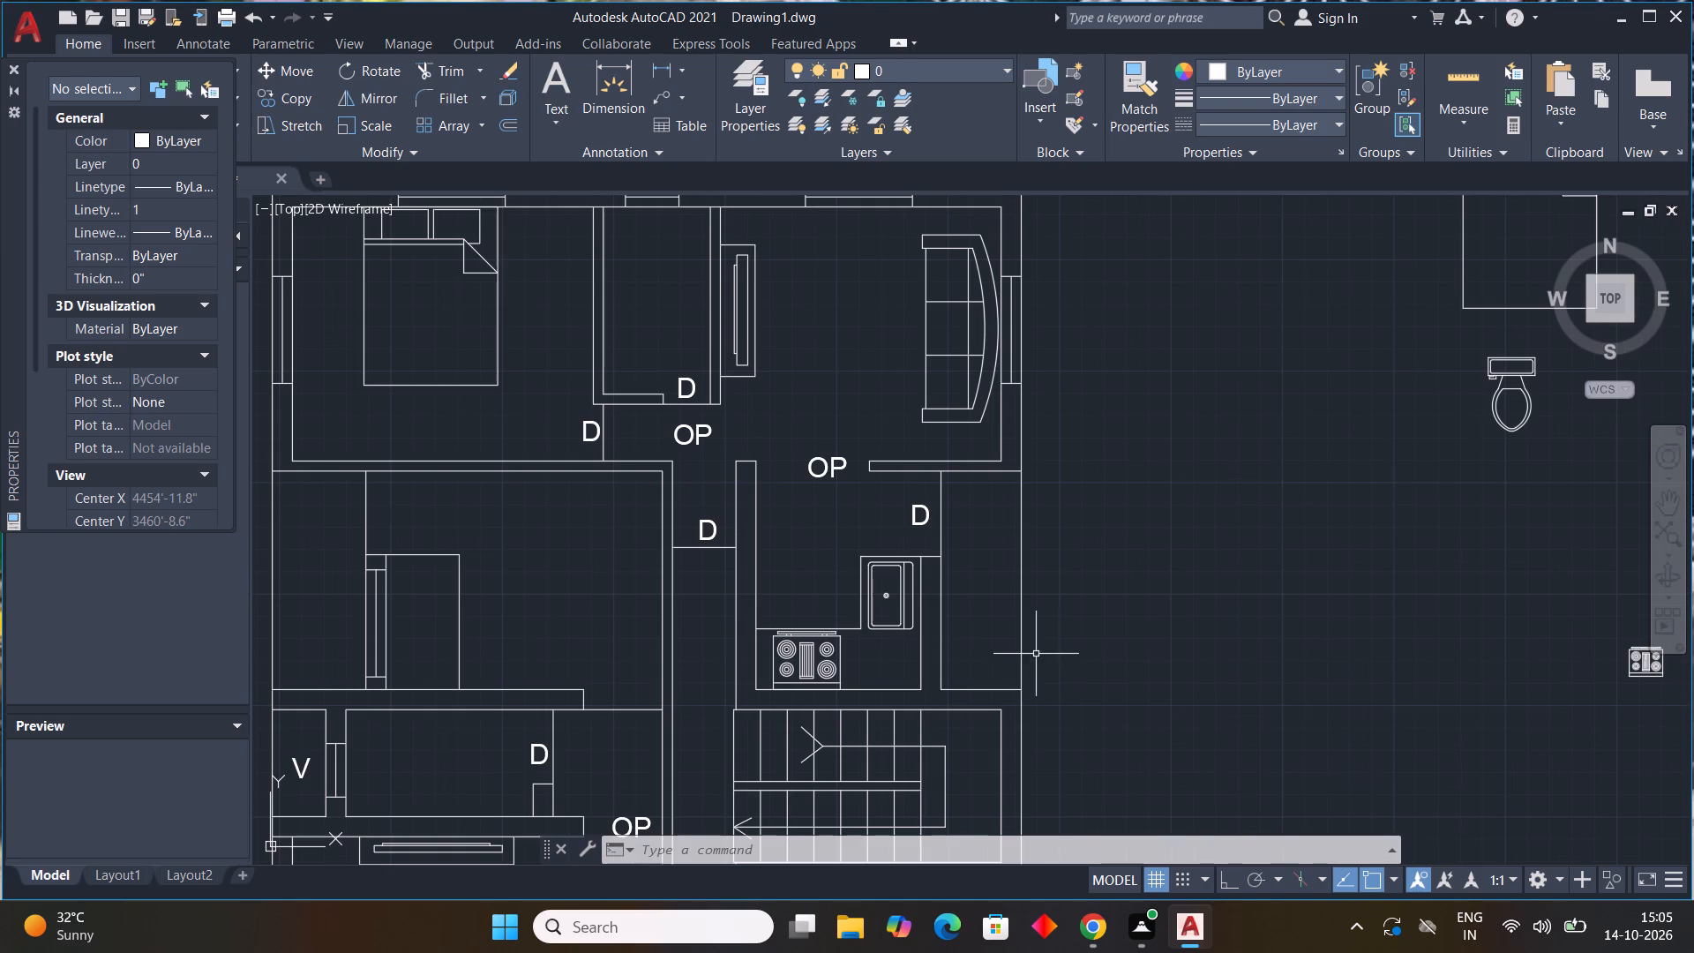
{"action": "middle_click_drag", "start_coordinate": [1196, 620], "coordinate": [596, 221]}
{"action": "left_click_drag", "start_coordinate": [1057, 458], "coordinate": [1057, 459]}
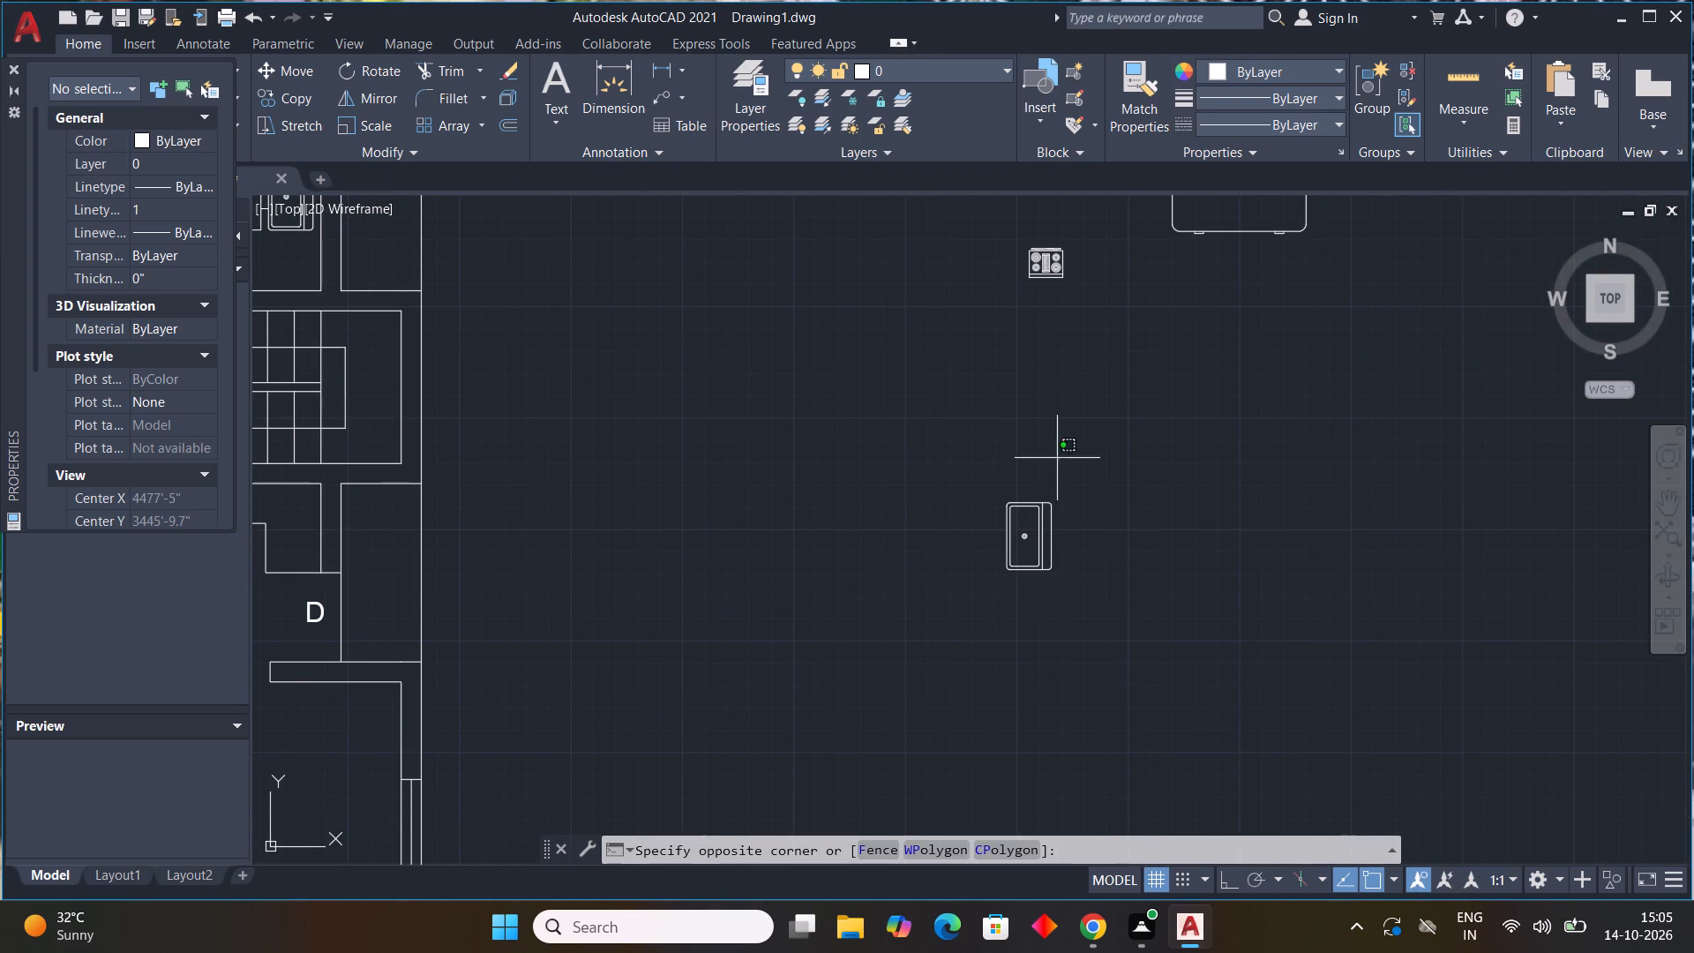
{"action": "left_click_drag", "start_coordinate": [1057, 459], "coordinate": [1055, 483]}
{"action": "left_click", "coordinate": [982, 584]}
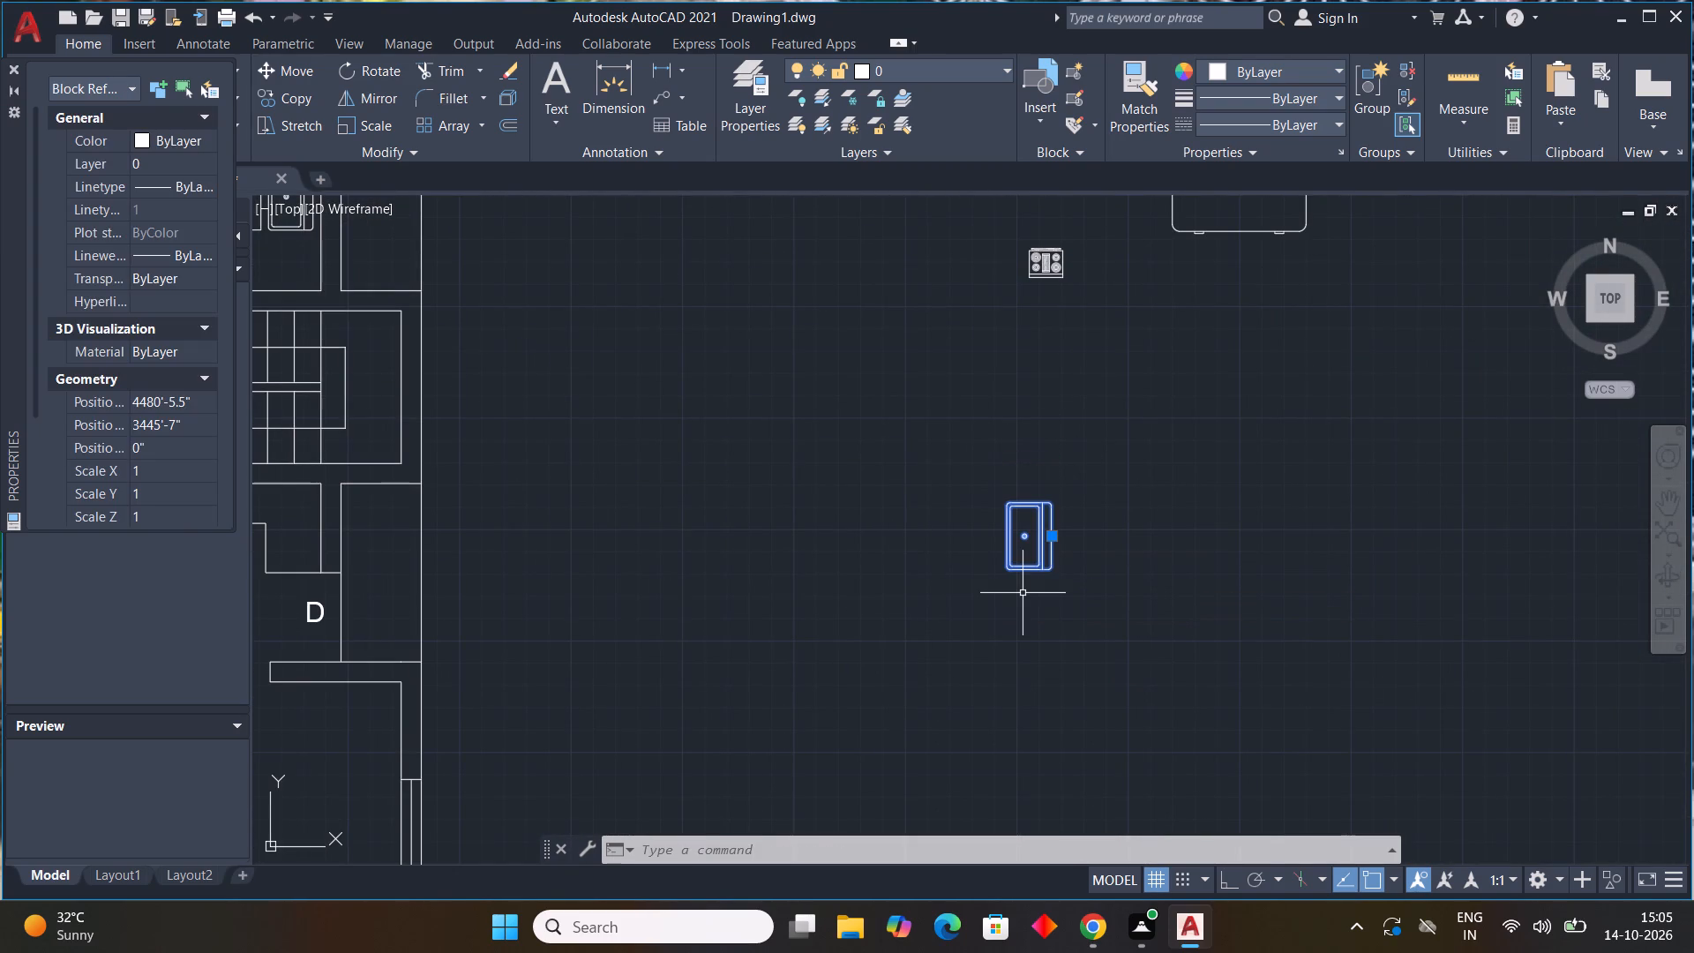
{"action": "right_click", "coordinate": [1023, 593]}
{"action": "left_click_drag", "start_coordinate": [1124, 859], "coordinate": [1120, 852]}
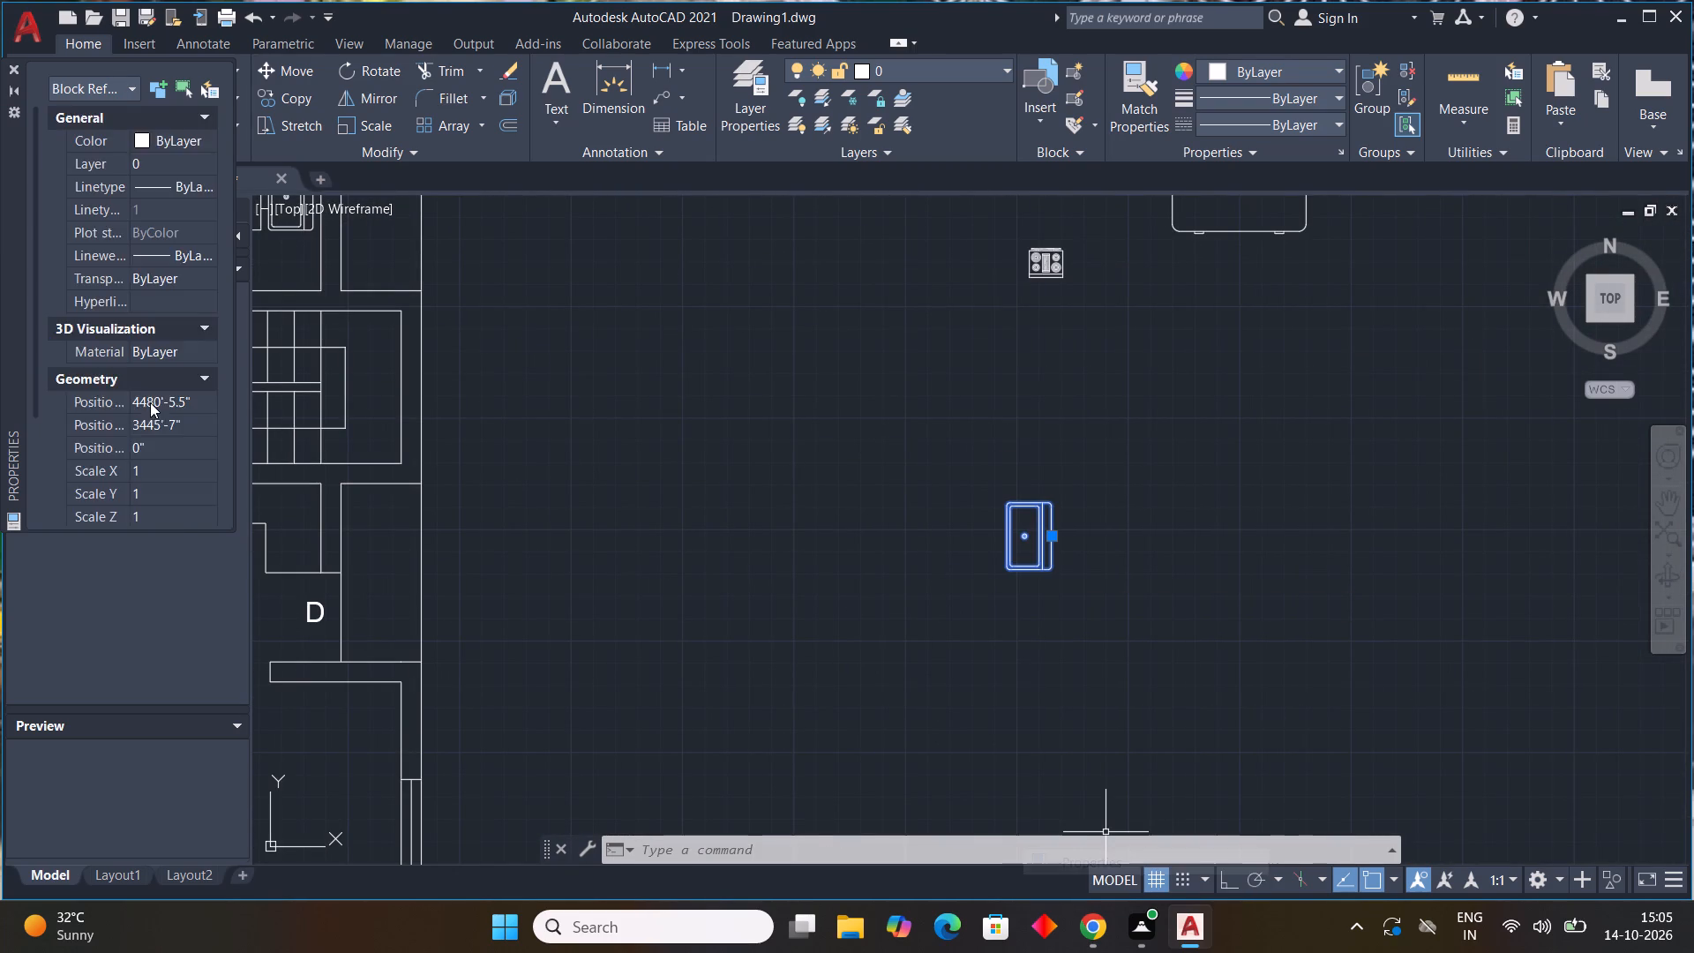
{"action": "scroll", "coordinate": [209, 301], "scroll_direction": "down", "scroll_amount": 7}
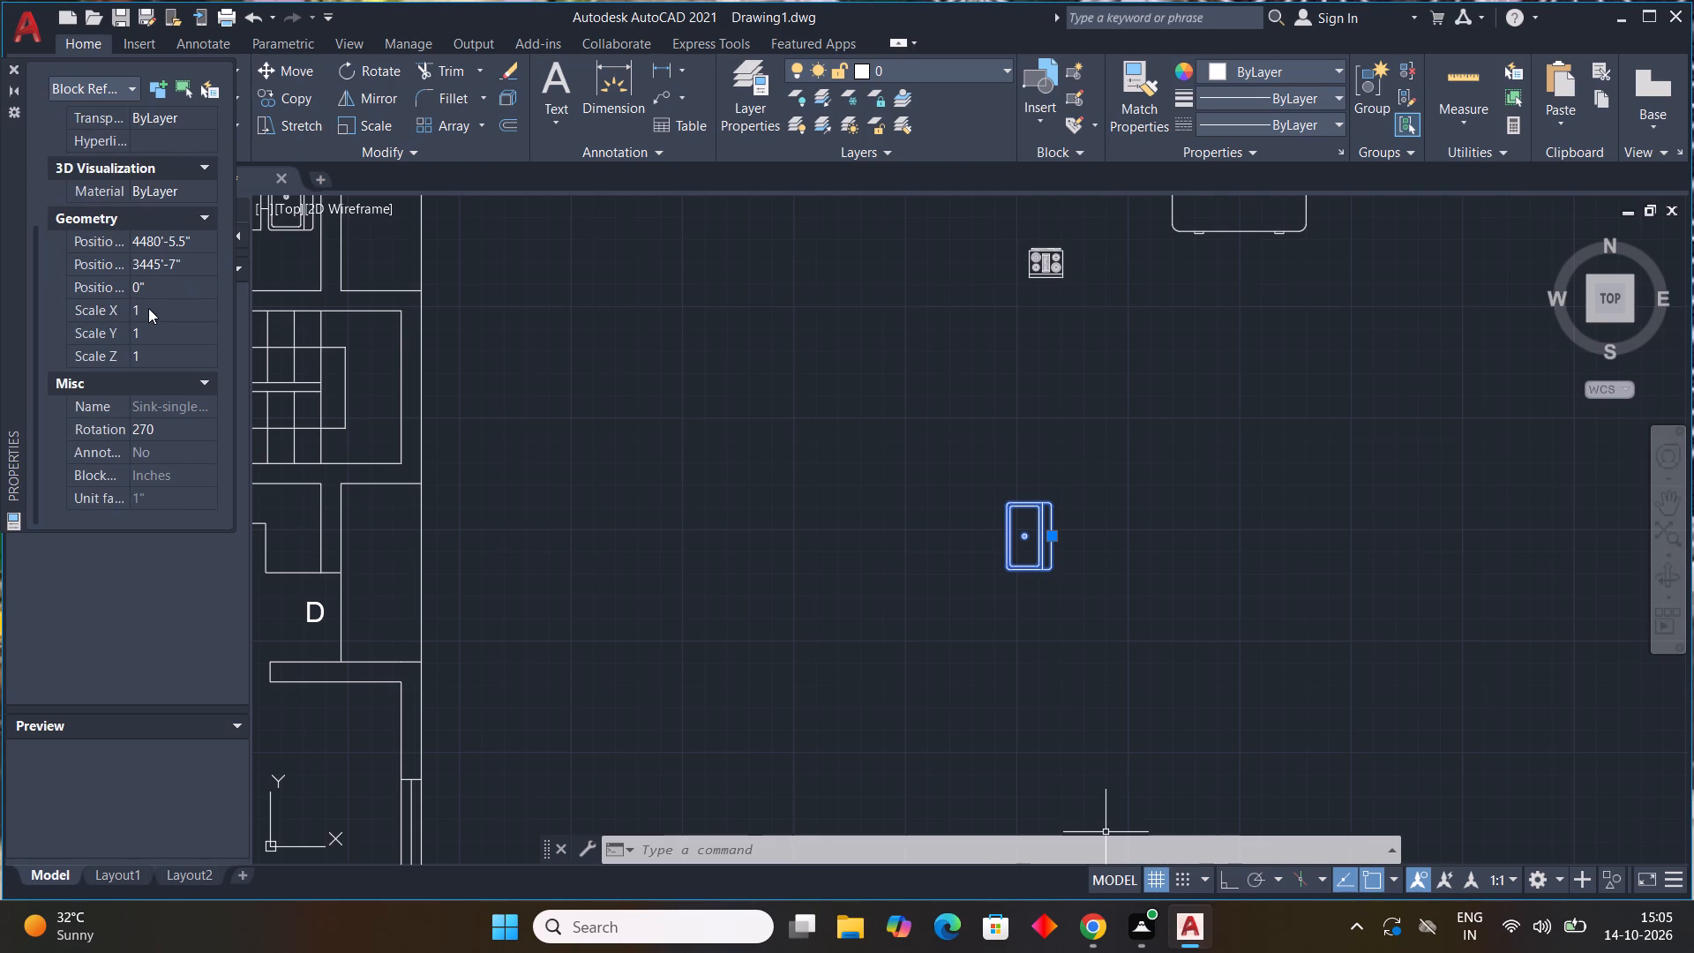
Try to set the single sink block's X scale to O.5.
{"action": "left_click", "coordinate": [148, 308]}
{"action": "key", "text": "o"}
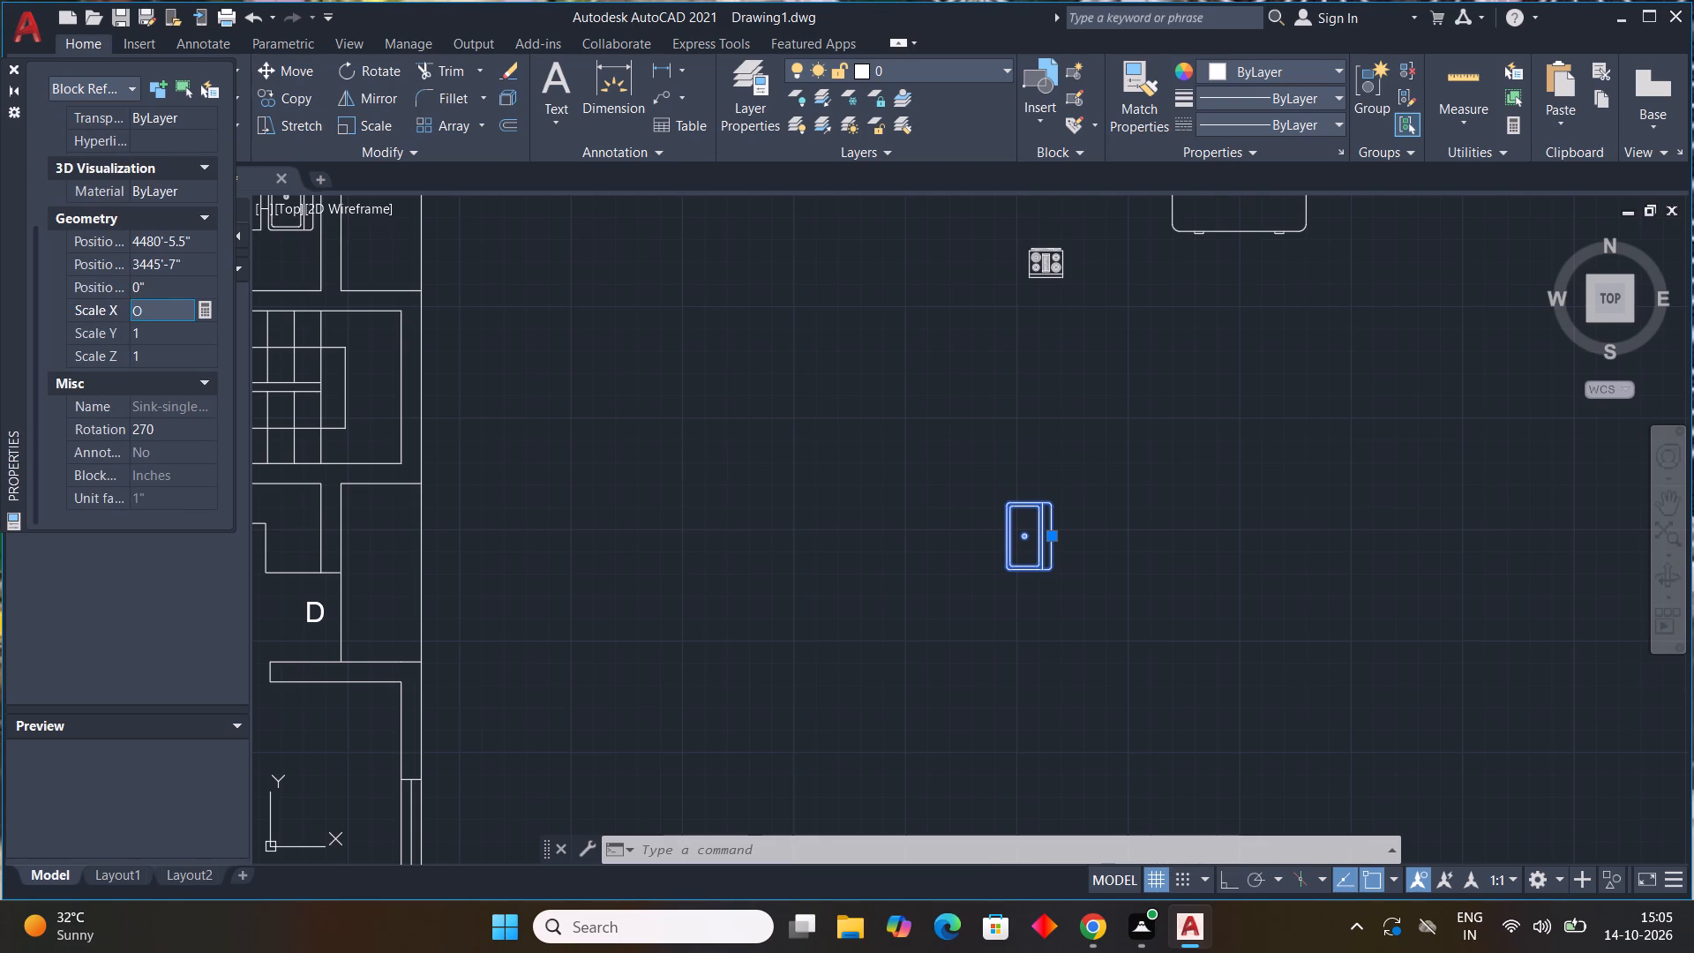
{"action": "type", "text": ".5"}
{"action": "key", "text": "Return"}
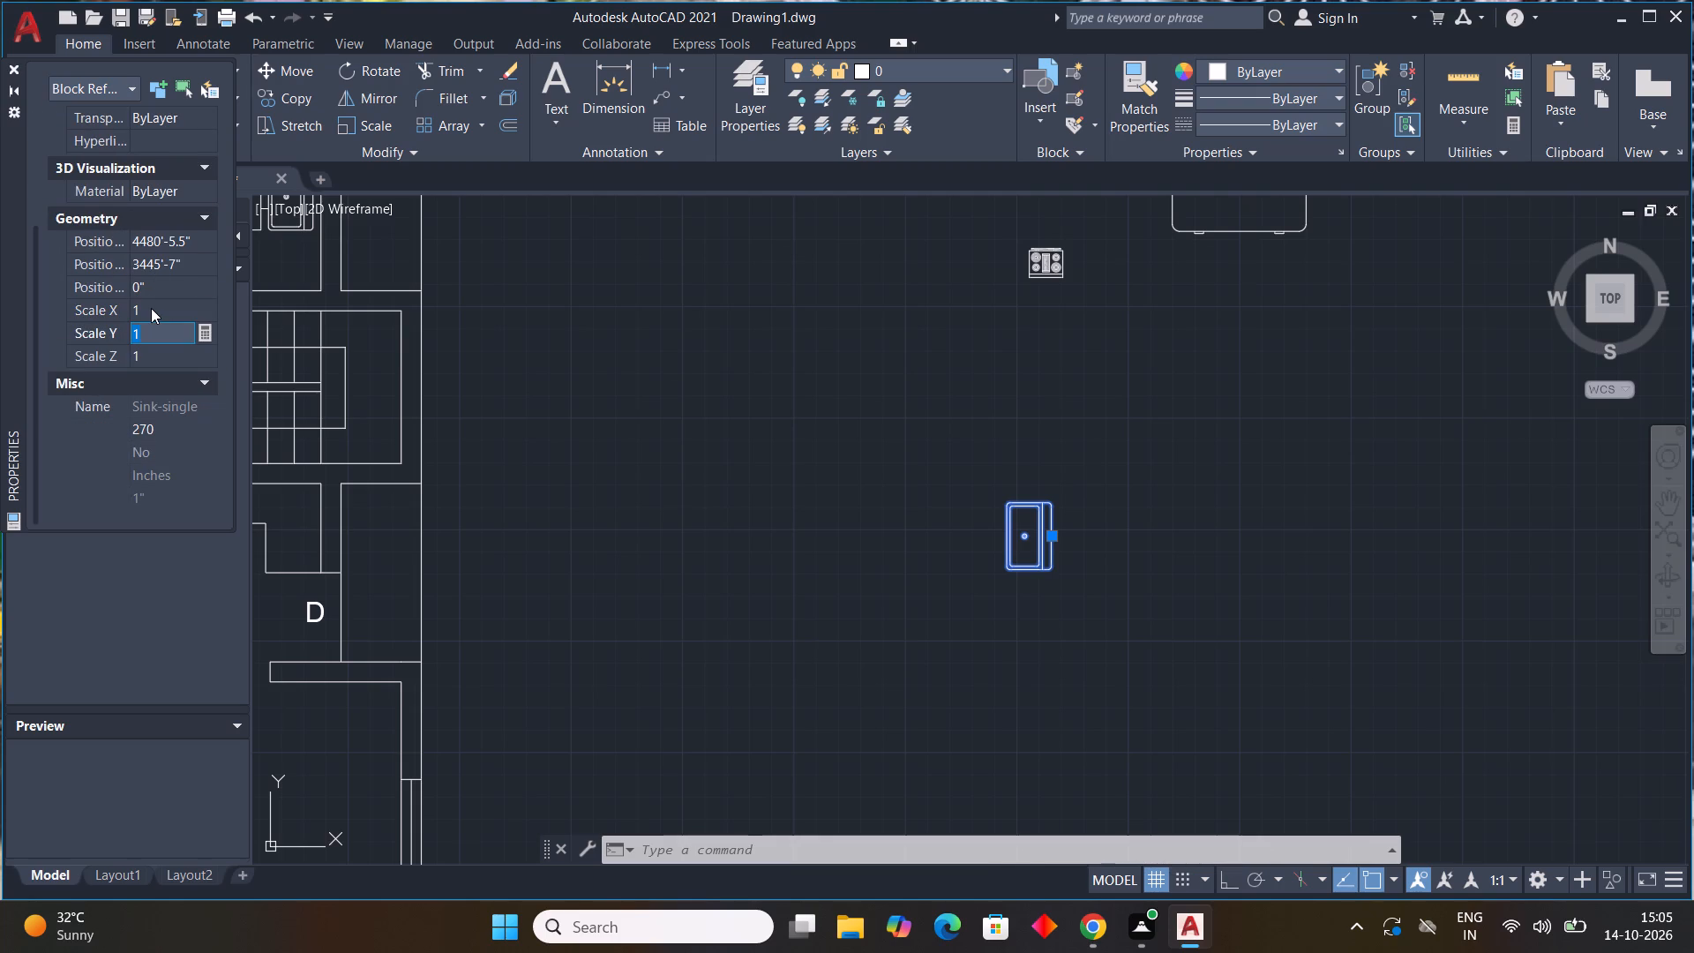
Set the X scale of the selected single sink block to 0.5.
{"action": "left_click", "coordinate": [151, 308]}
{"action": "left_click_drag", "start_coordinate": [151, 308], "coordinate": [29, 298]}
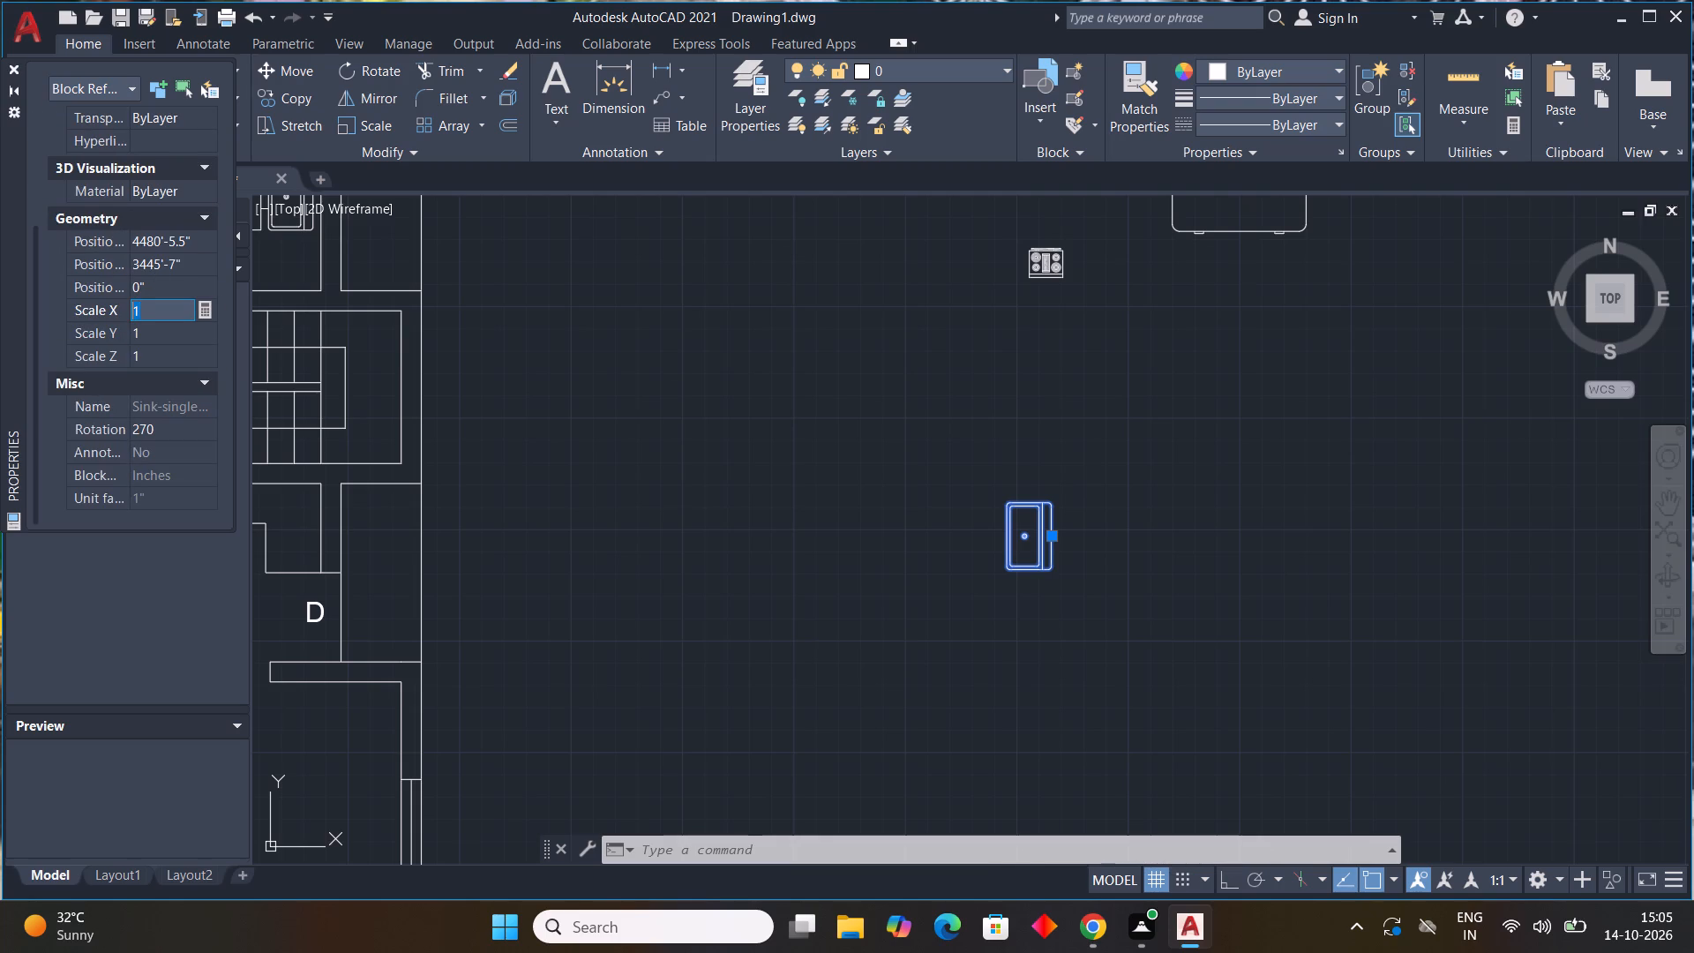
{"action": "left_click_drag", "start_coordinate": [29, 298], "coordinate": [1, 296]}
{"action": "key", "text": "0"}
{"action": "type", "text": ".5"}
{"action": "key", "text": "Return"}
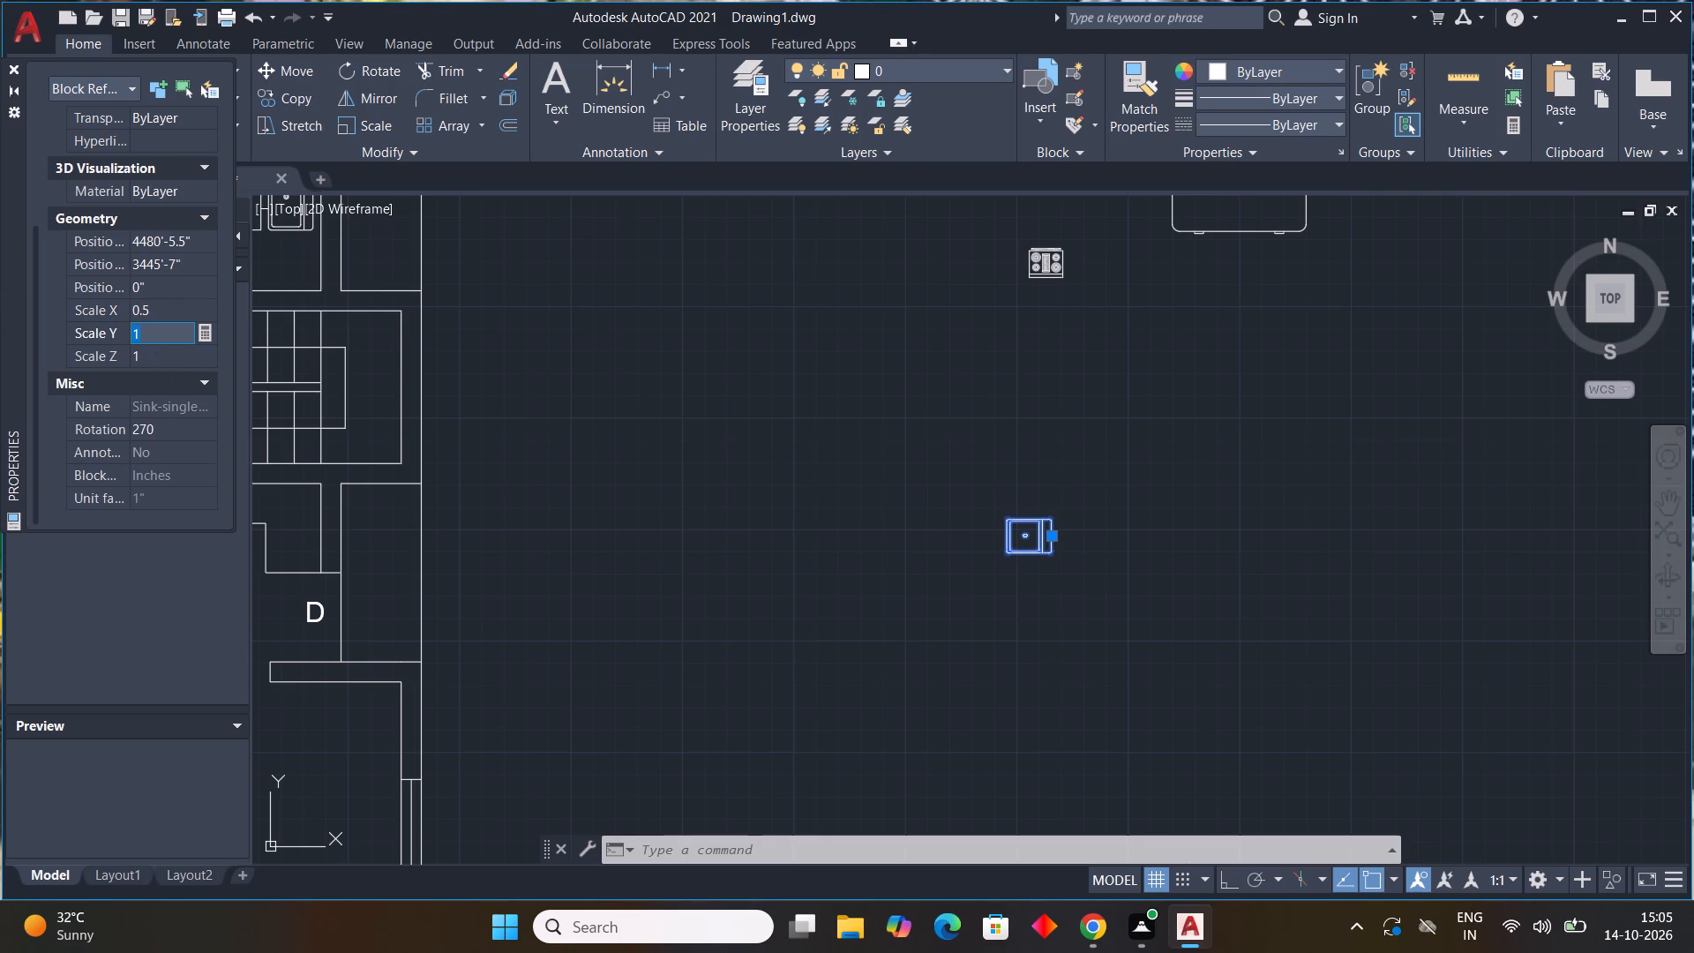
Set the Y scale of the single sink block to 0.5 and clear the selection.
{"action": "left_click_drag", "start_coordinate": [164, 332], "coordinate": [0, 329]}
{"action": "type", "text": "0.5"}
{"action": "key", "text": "Return"}
{"action": "key", "text": "Escape"}
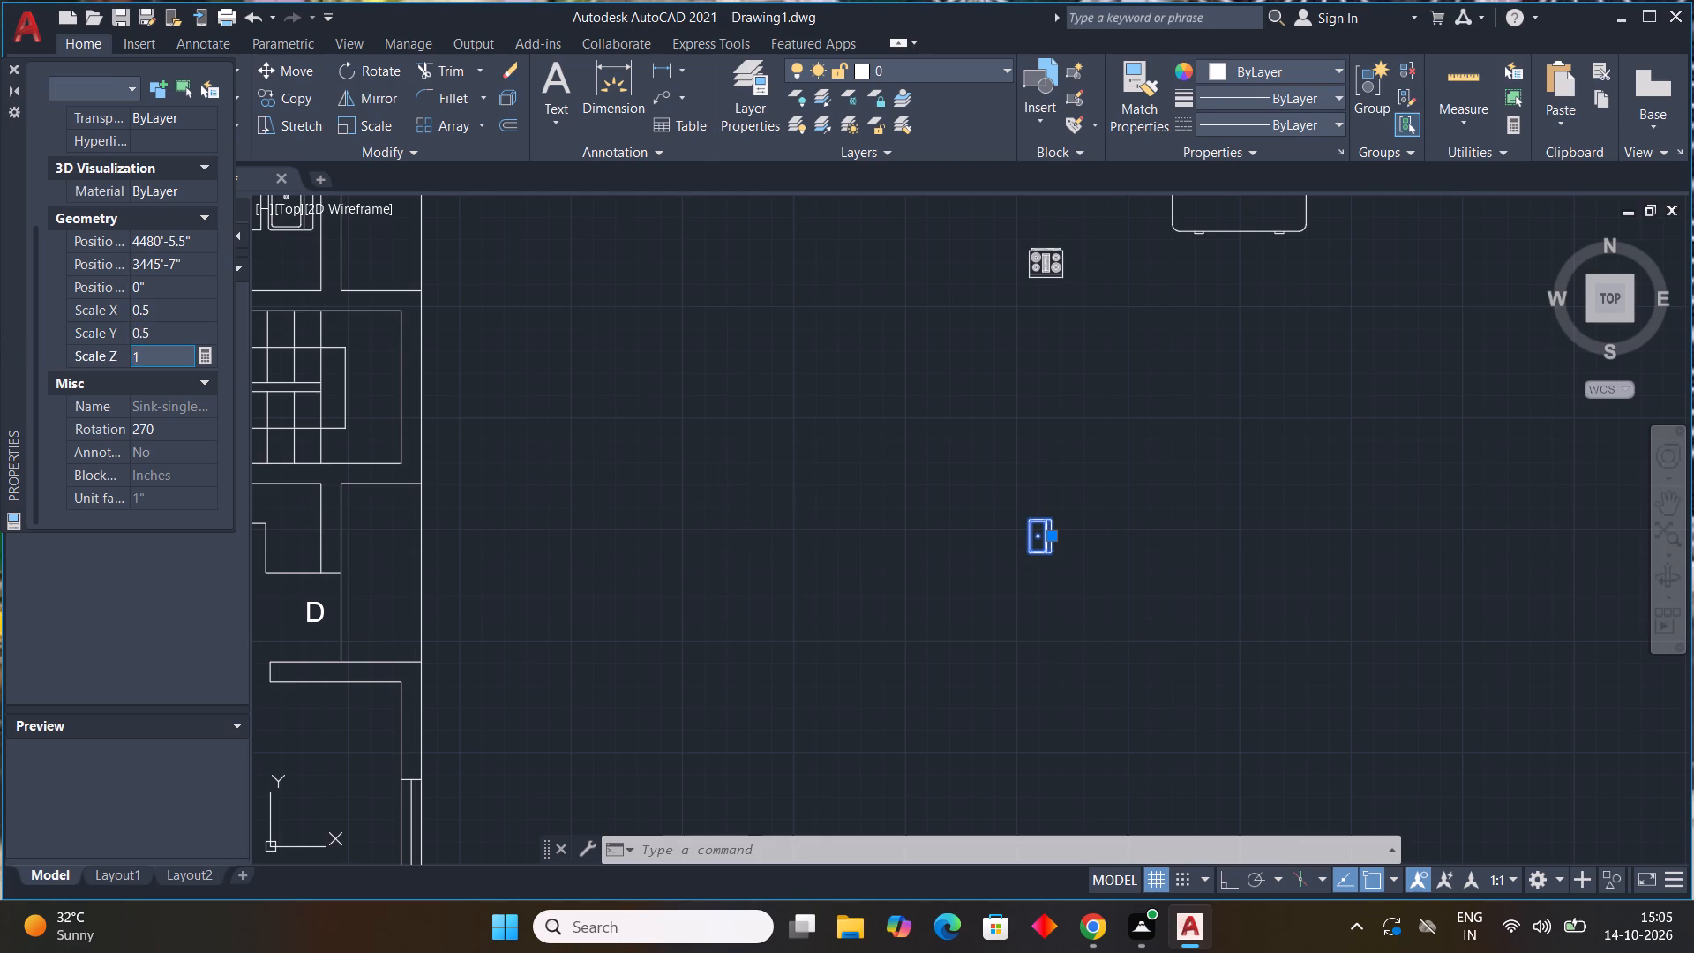
{"action": "key", "text": "Escape"}
{"action": "key", "text": "Escape"}
Rotate the loose range-oven block 90° counterclockwise about a point near its centre so its back faces the floor plan.
{"action": "scroll", "coordinate": [1039, 509], "scroll_direction": "down", "scroll_amount": 3}
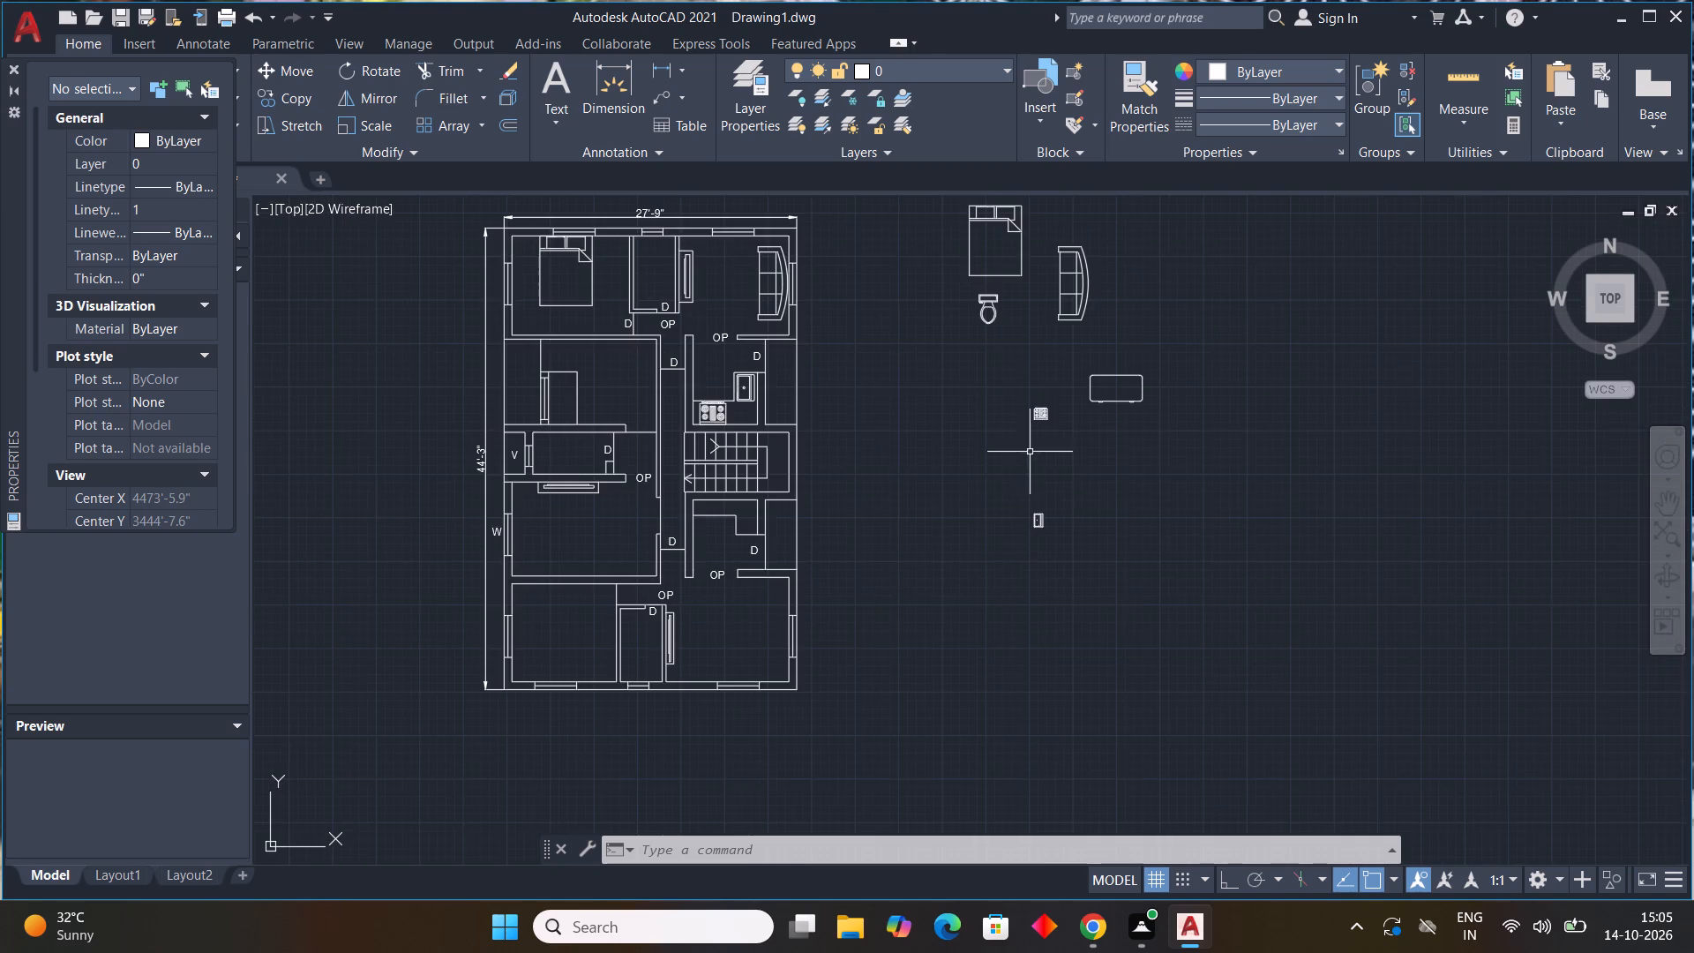
{"action": "scroll", "coordinate": [1031, 446], "scroll_direction": "up", "scroll_amount": 3}
{"action": "scroll", "coordinate": [1085, 498], "scroll_direction": "down", "scroll_amount": 2}
{"action": "left_click", "coordinate": [1099, 411]}
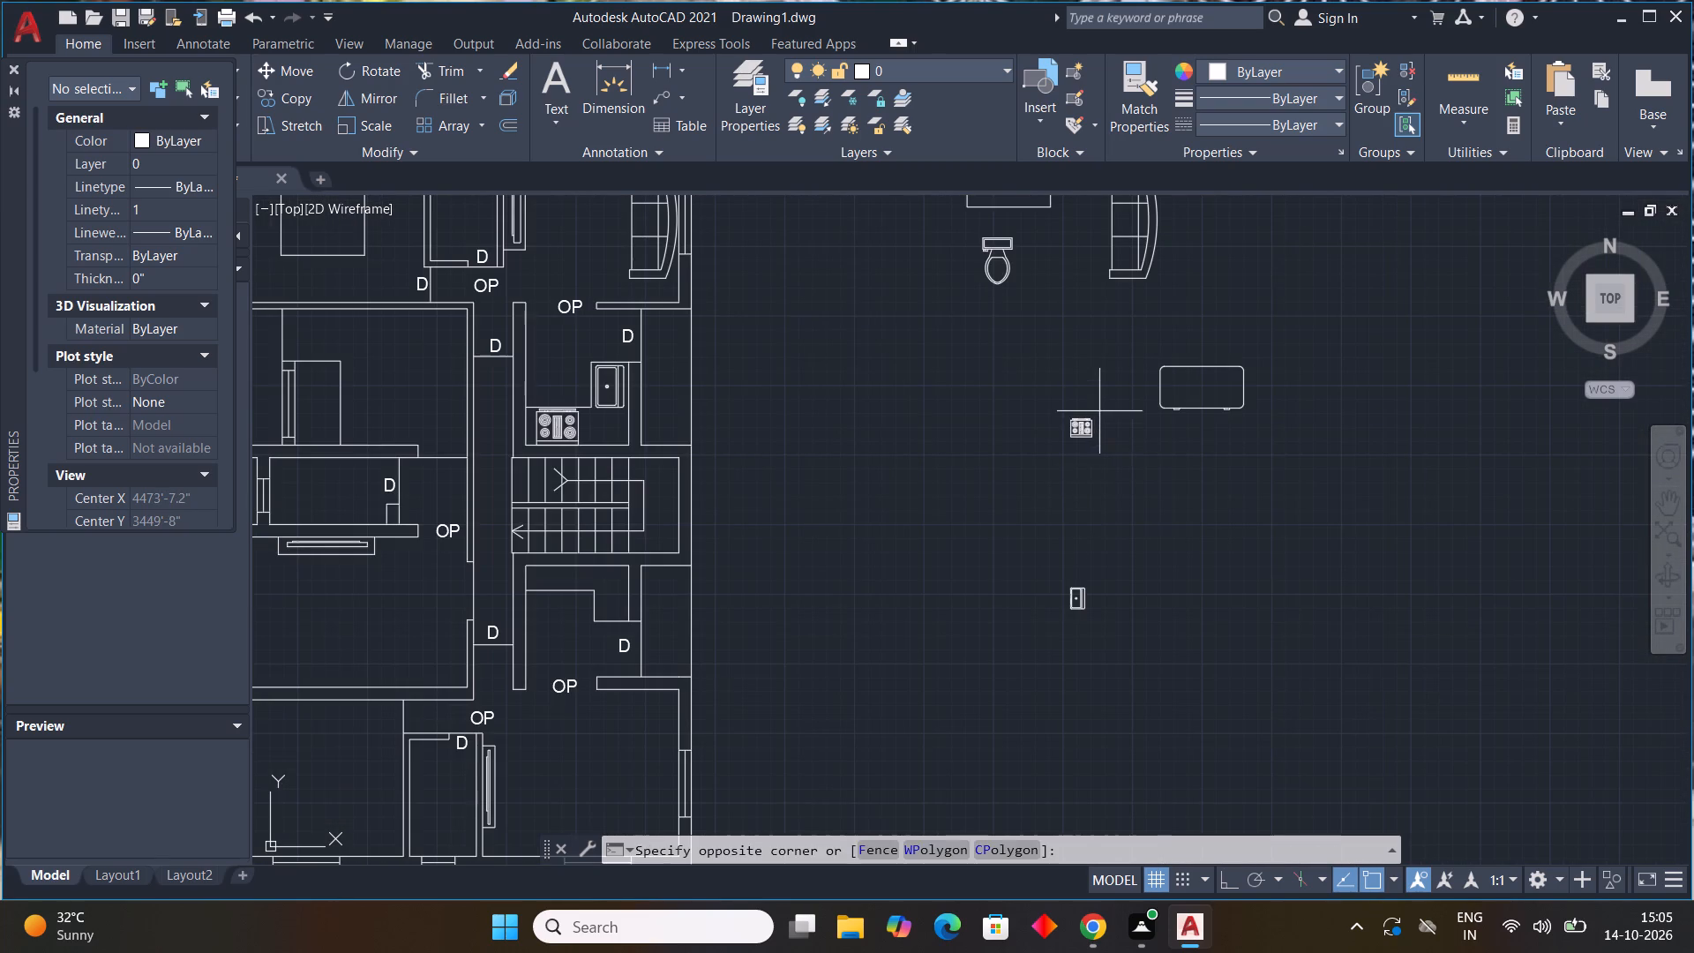
{"action": "left_click", "coordinate": [1052, 450]}
{"action": "scroll", "coordinate": [1112, 428], "scroll_direction": "up", "scroll_amount": 5}
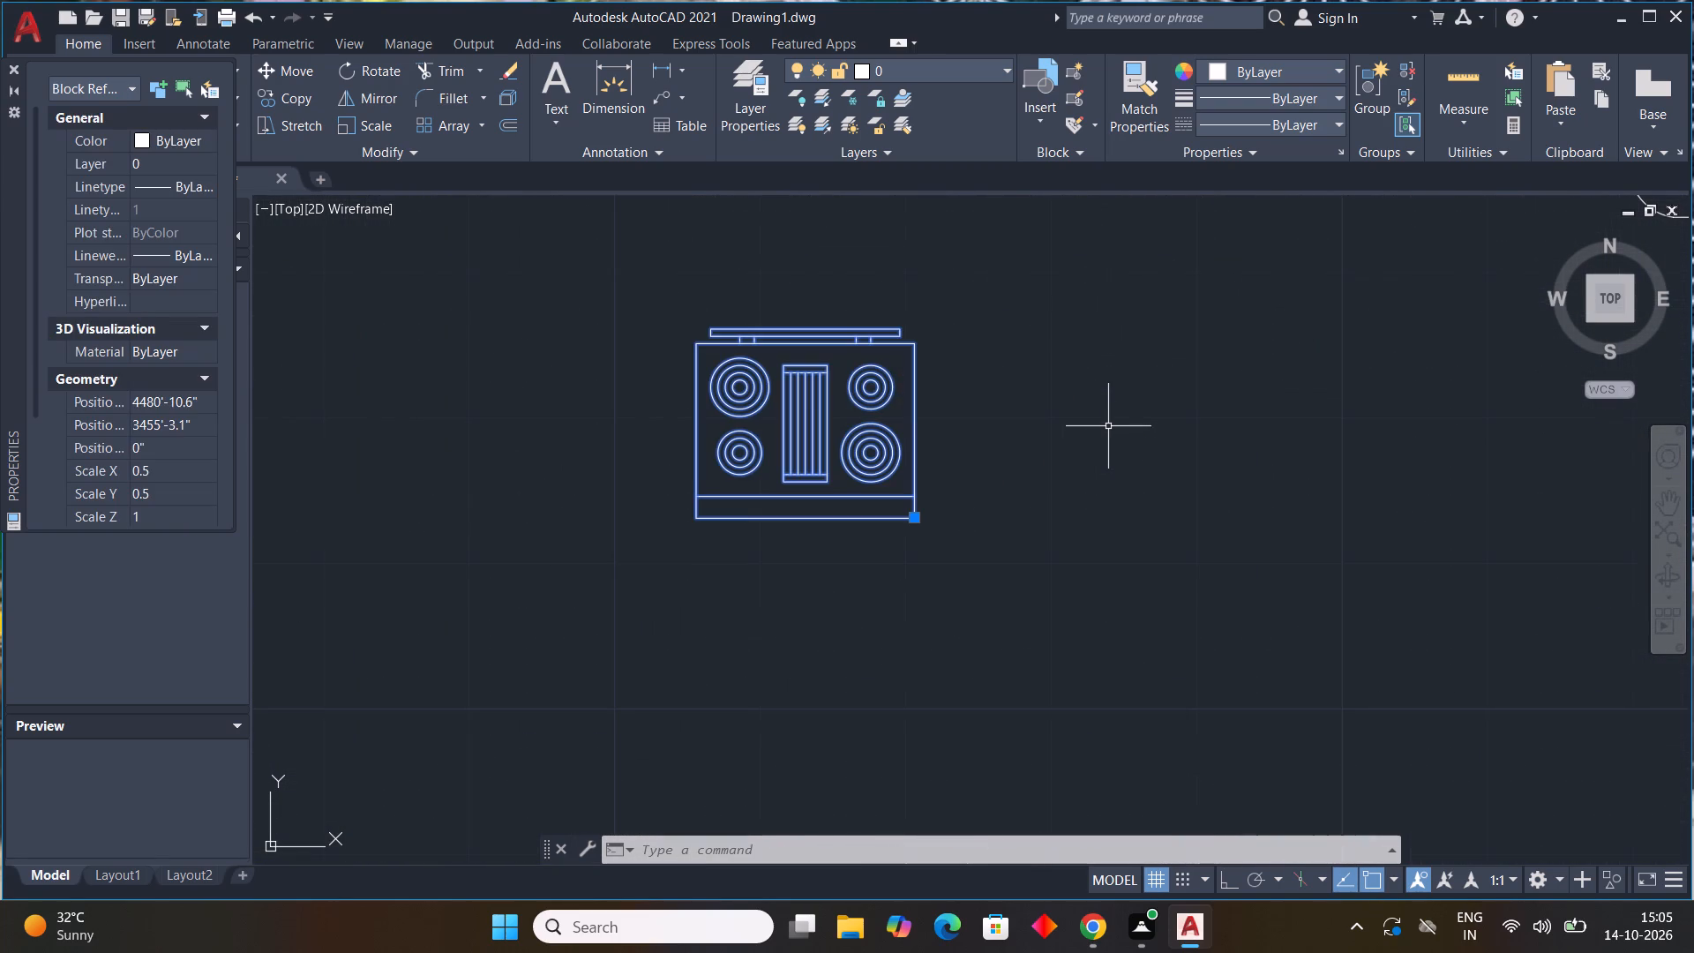
{"action": "scroll", "coordinate": [1108, 431], "scroll_direction": "down", "scroll_amount": 1}
{"action": "type", "text": "RO"}
{"action": "key", "text": "space"}
{"action": "left_click", "coordinate": [912, 414]}
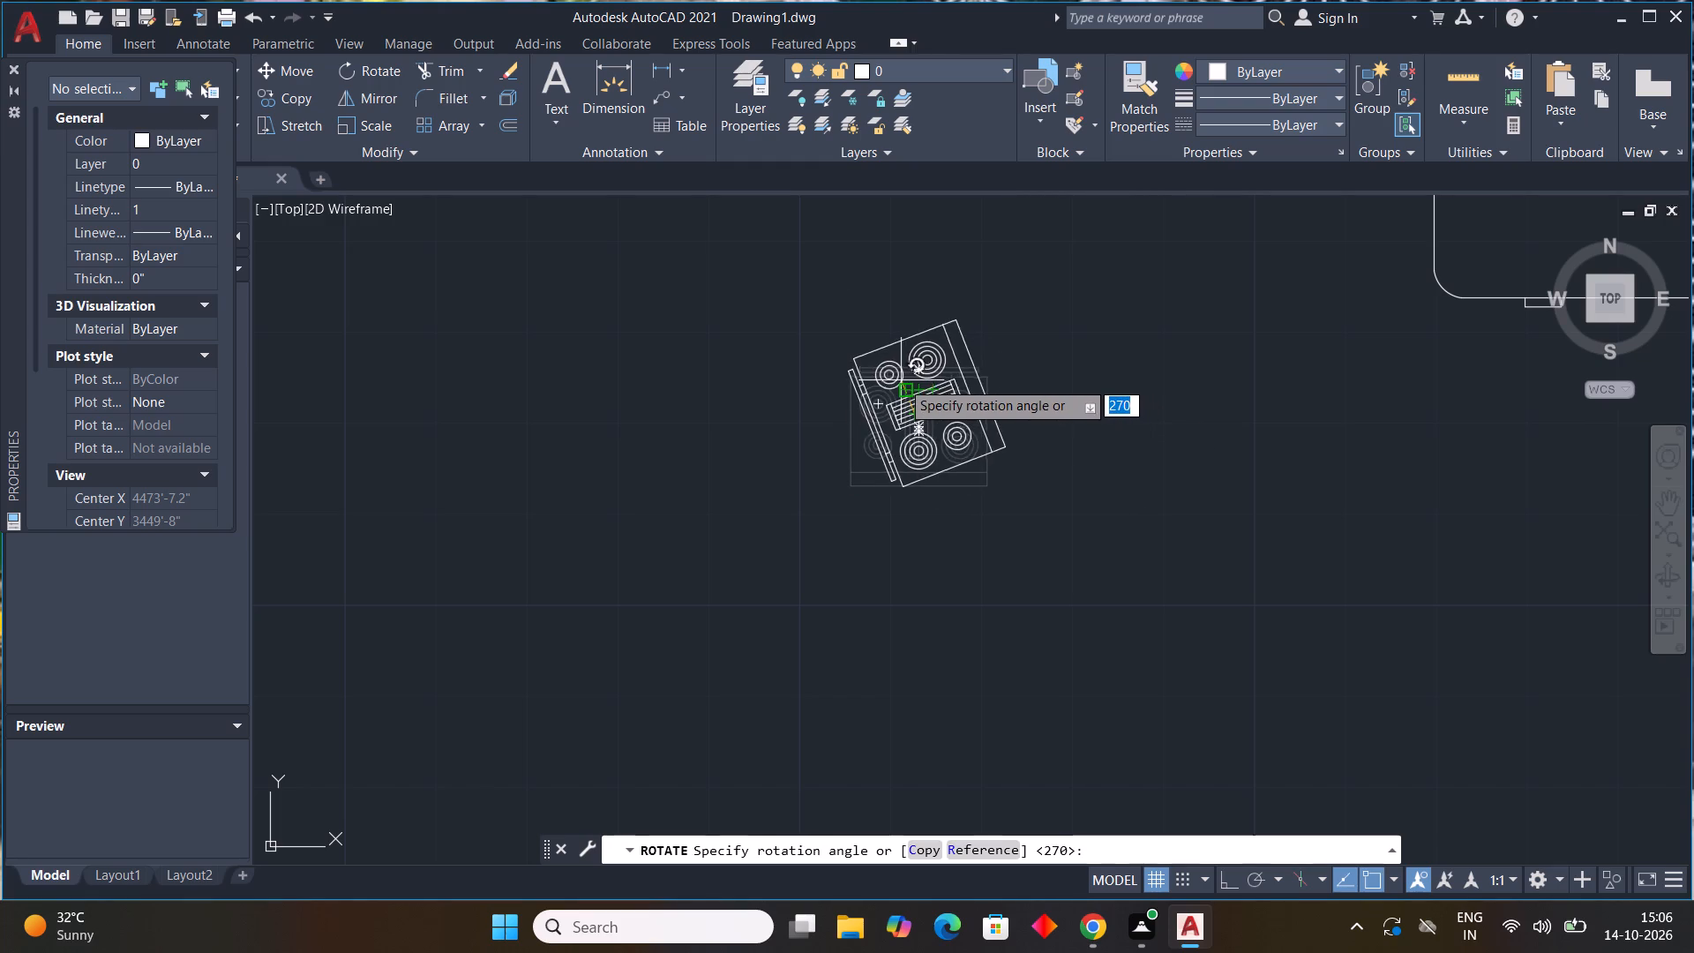
{"action": "key", "text": "F8"}
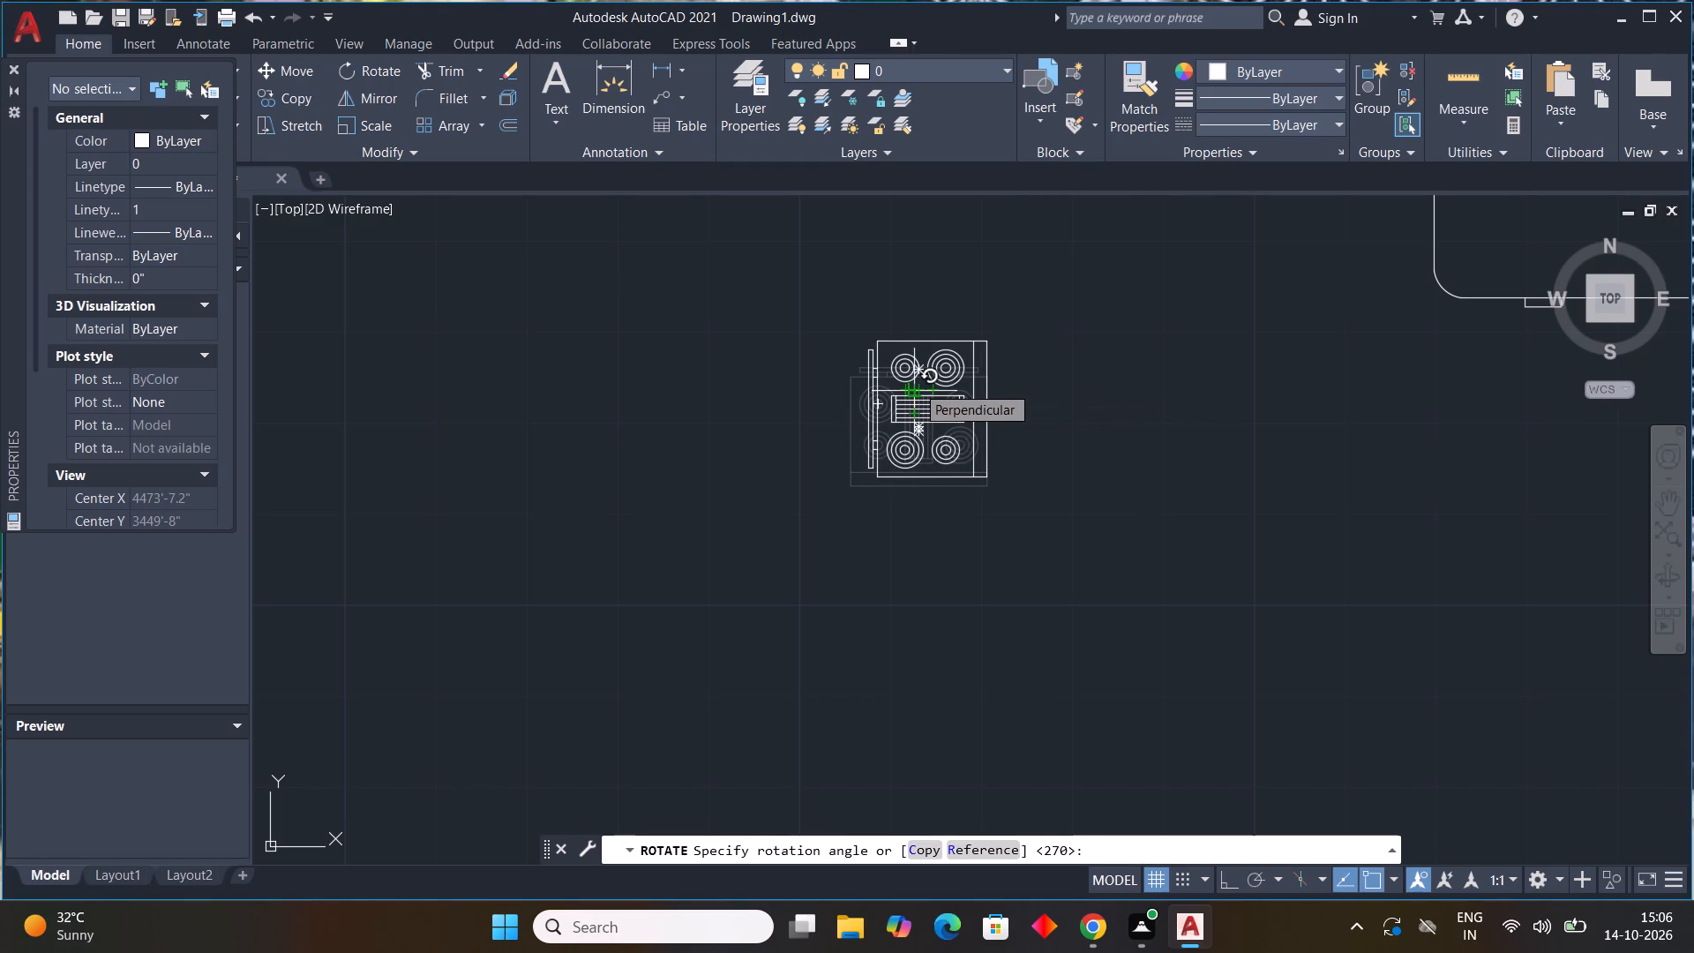
{"action": "key", "text": "F8"}
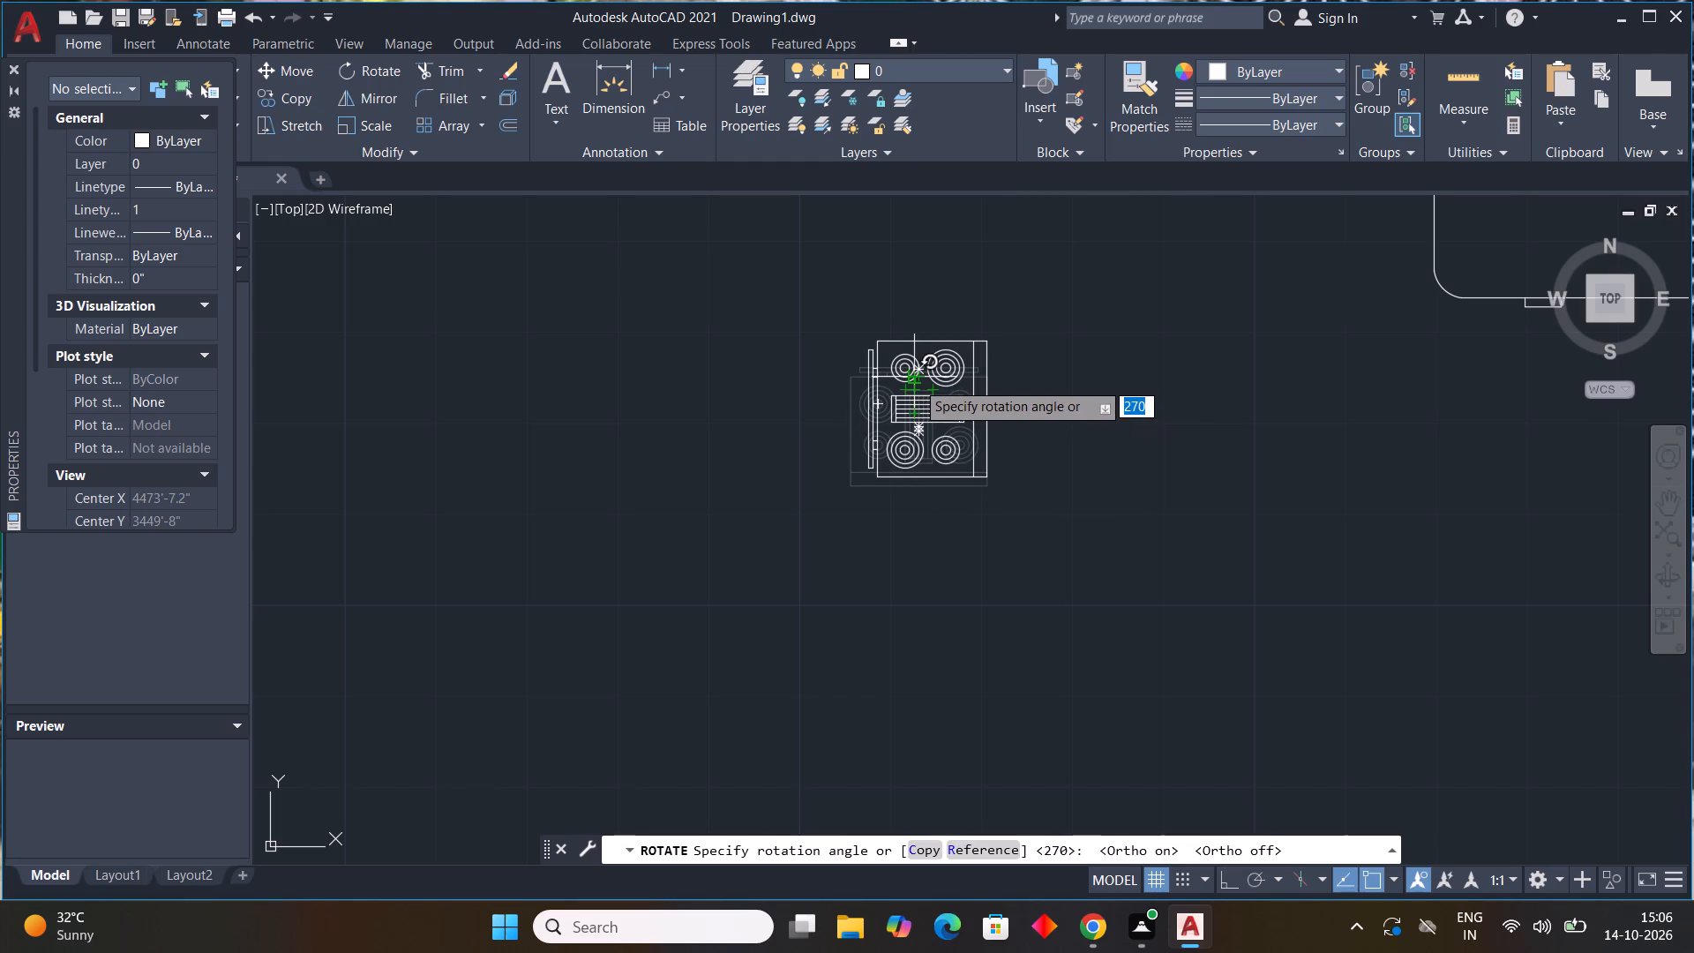
{"action": "left_click", "coordinate": [911, 379]}
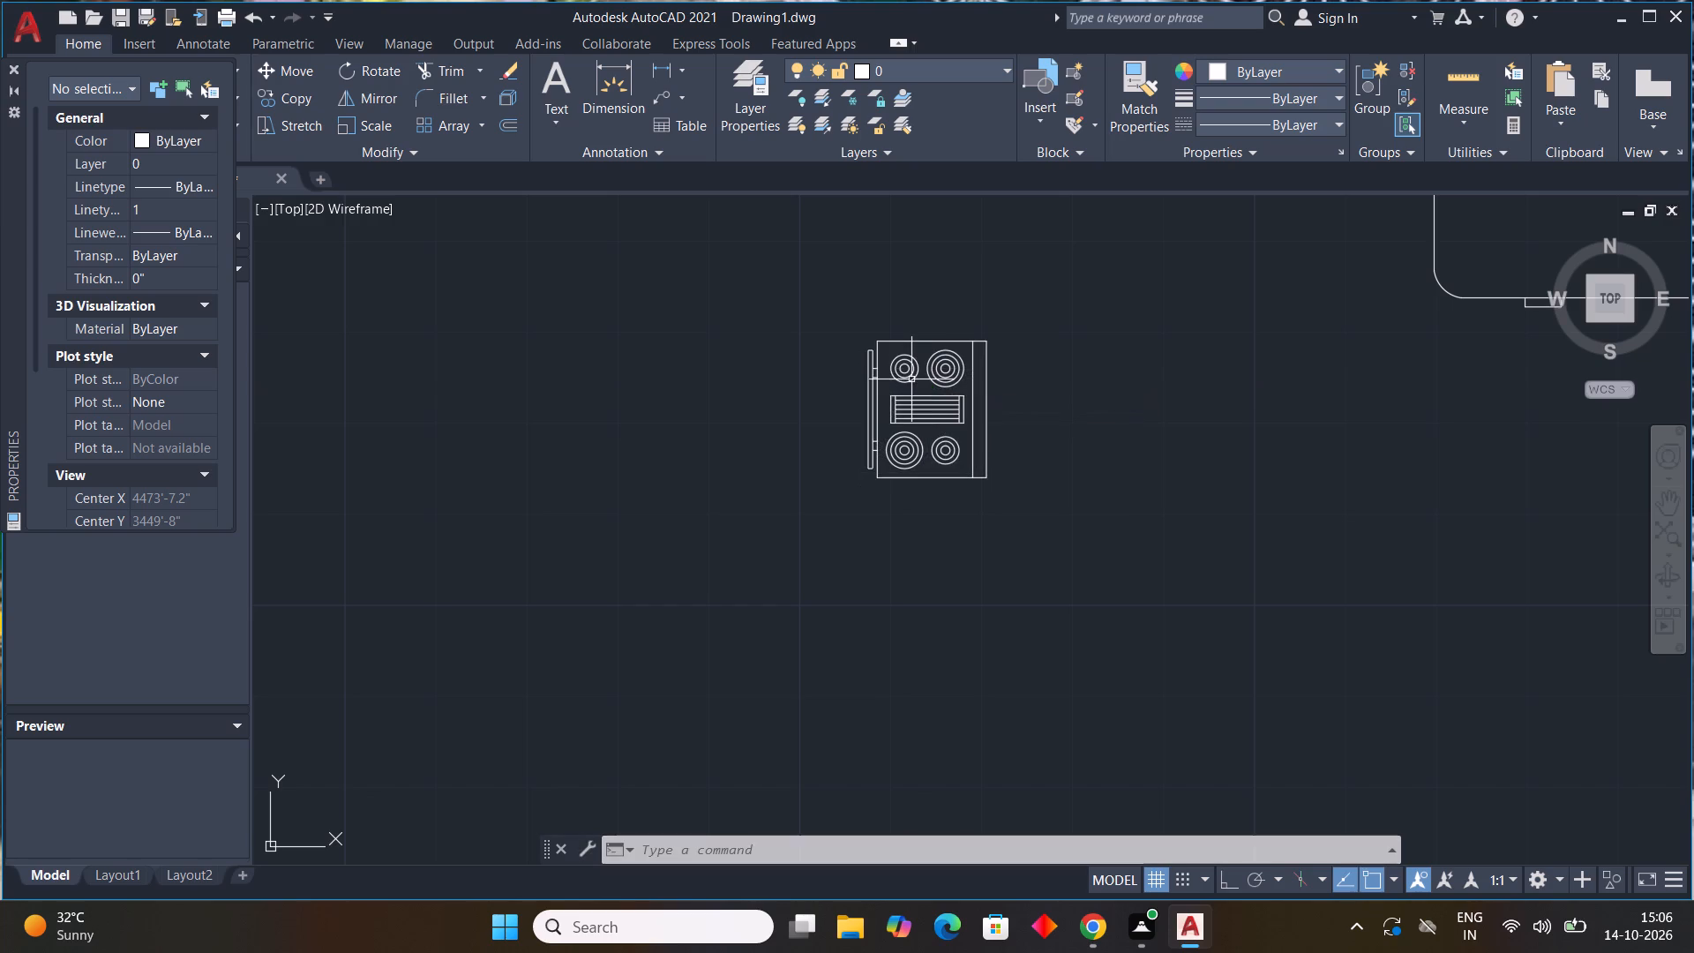
Rotate the loose single sink block 180° about a point within it, with Ortho on.
{"action": "scroll", "coordinate": [1052, 472], "scroll_direction": "down", "scroll_amount": 3}
{"action": "middle_click_drag", "start_coordinate": [1074, 656], "coordinate": [1017, 510]}
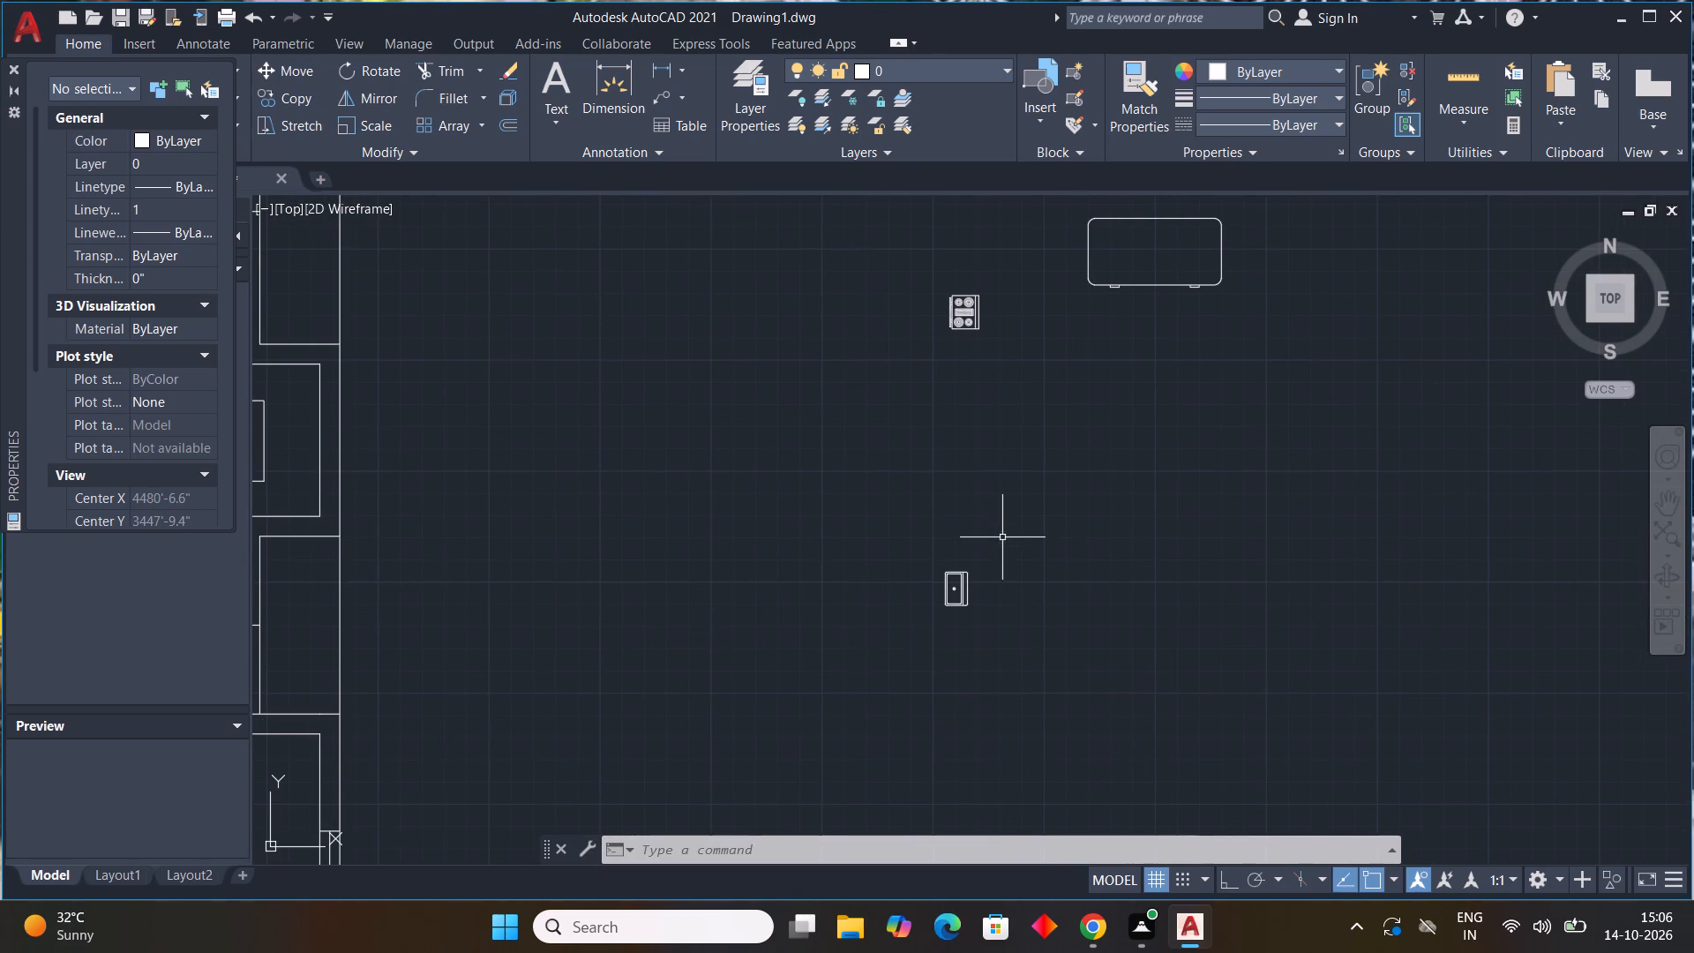
{"action": "left_click_drag", "start_coordinate": [1002, 539], "coordinate": [890, 633]}
{"action": "left_click", "coordinate": [871, 664]}
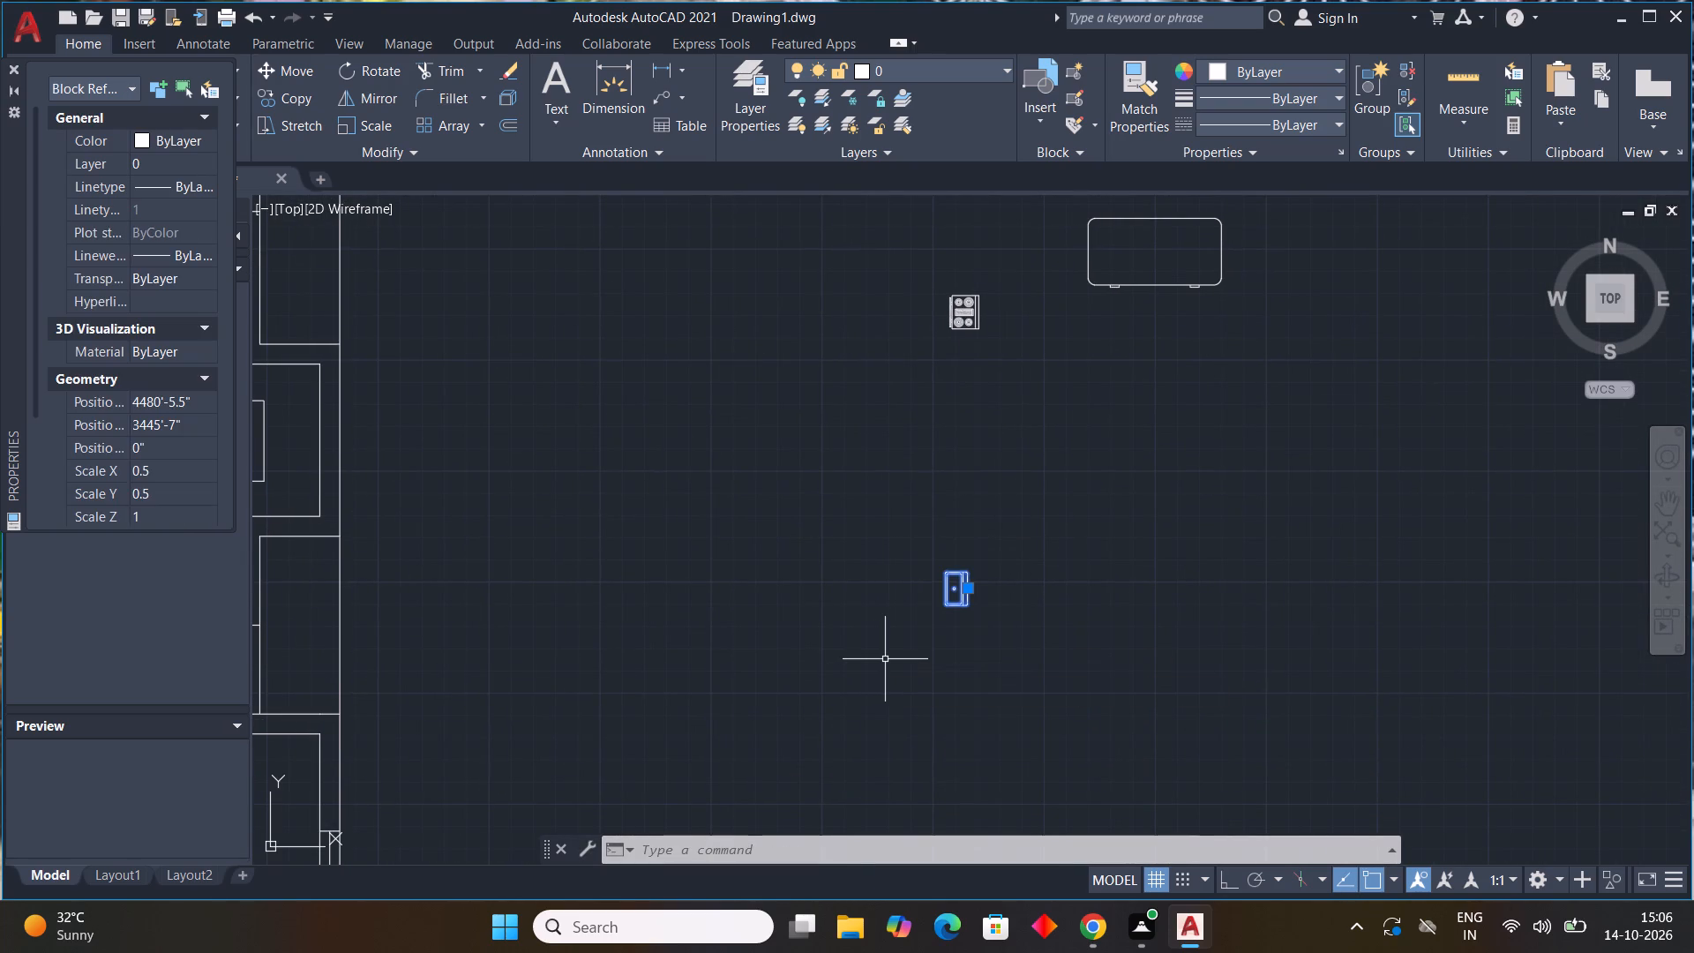
{"action": "key", "text": "r"}
{"action": "key", "text": "o"}
{"action": "key", "text": "space"}
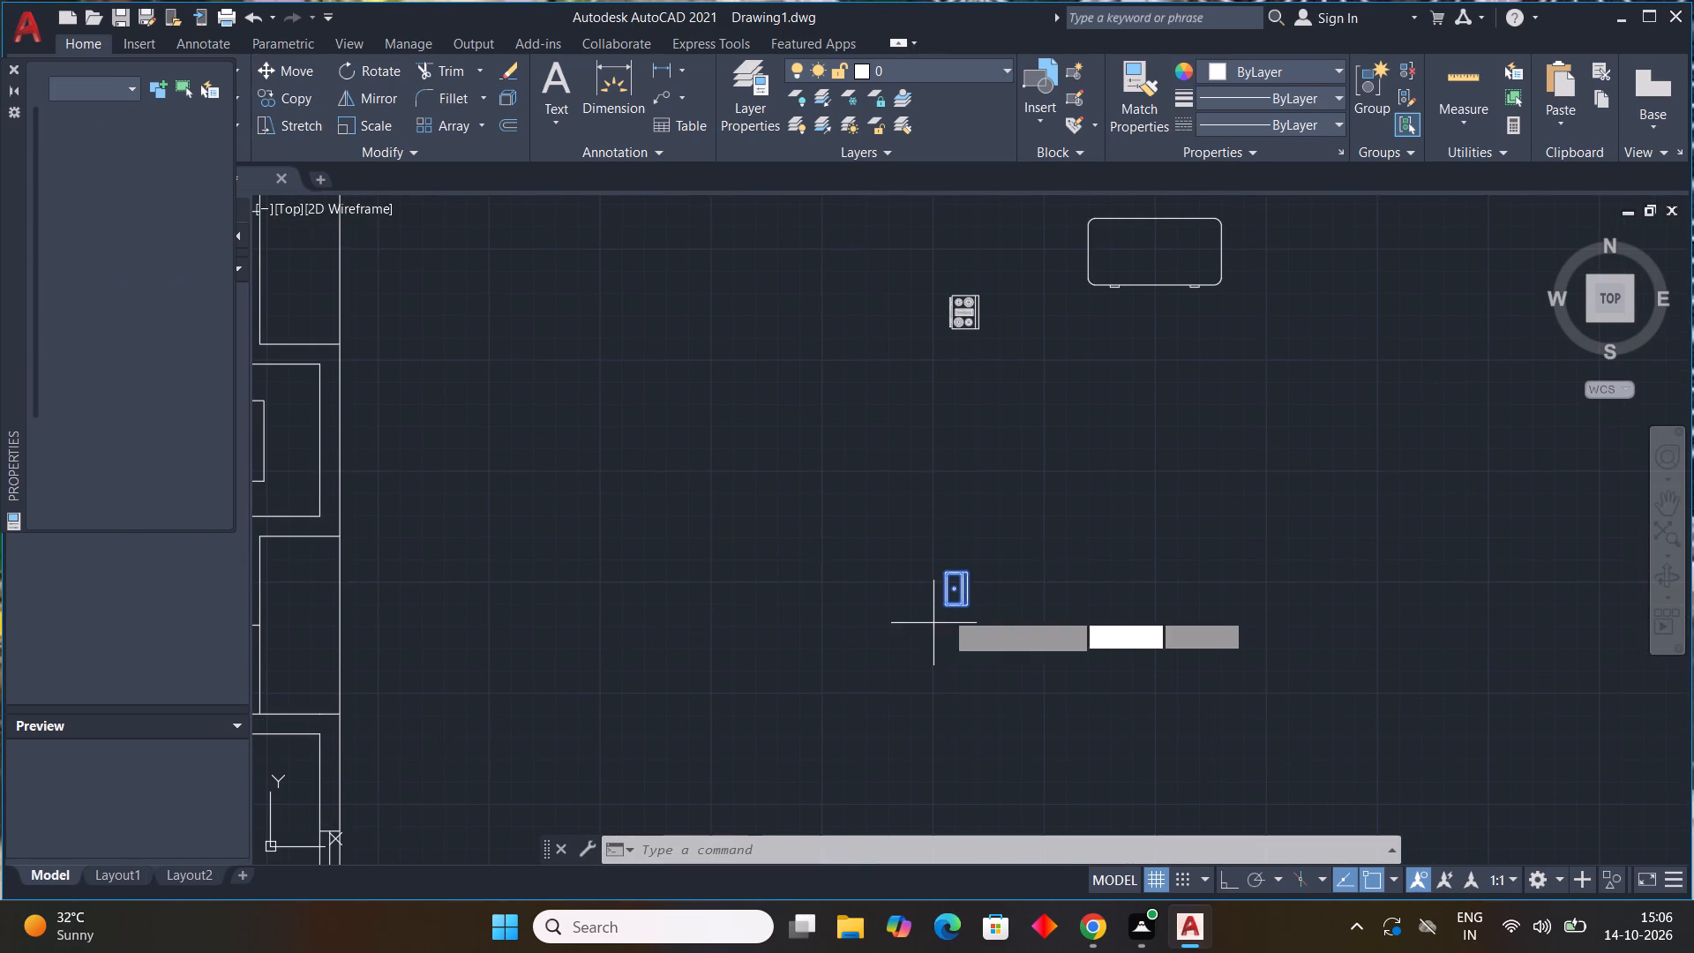
{"action": "left_click", "coordinate": [962, 585]}
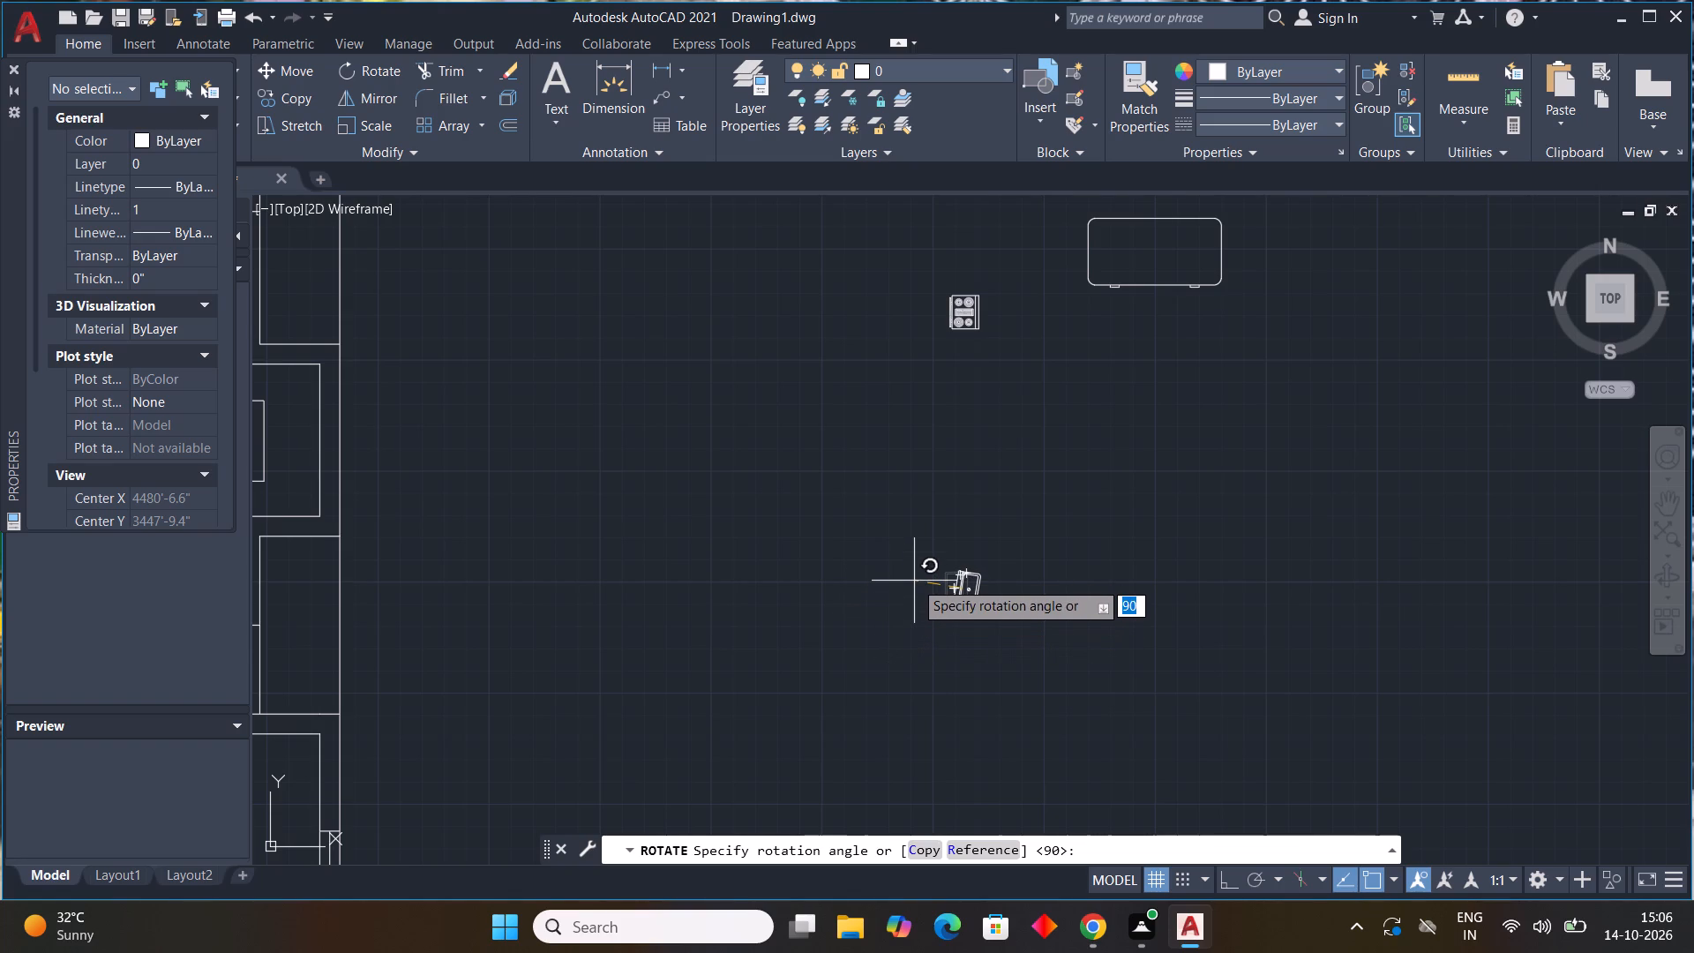
{"action": "key", "text": "F8"}
{"action": "left_click", "coordinate": [914, 586]}
Copy the loose range-oven block into the rectangle beside the window in the room just above the space labelled V.
{"action": "scroll", "coordinate": [1110, 543], "scroll_direction": "down", "scroll_amount": 2}
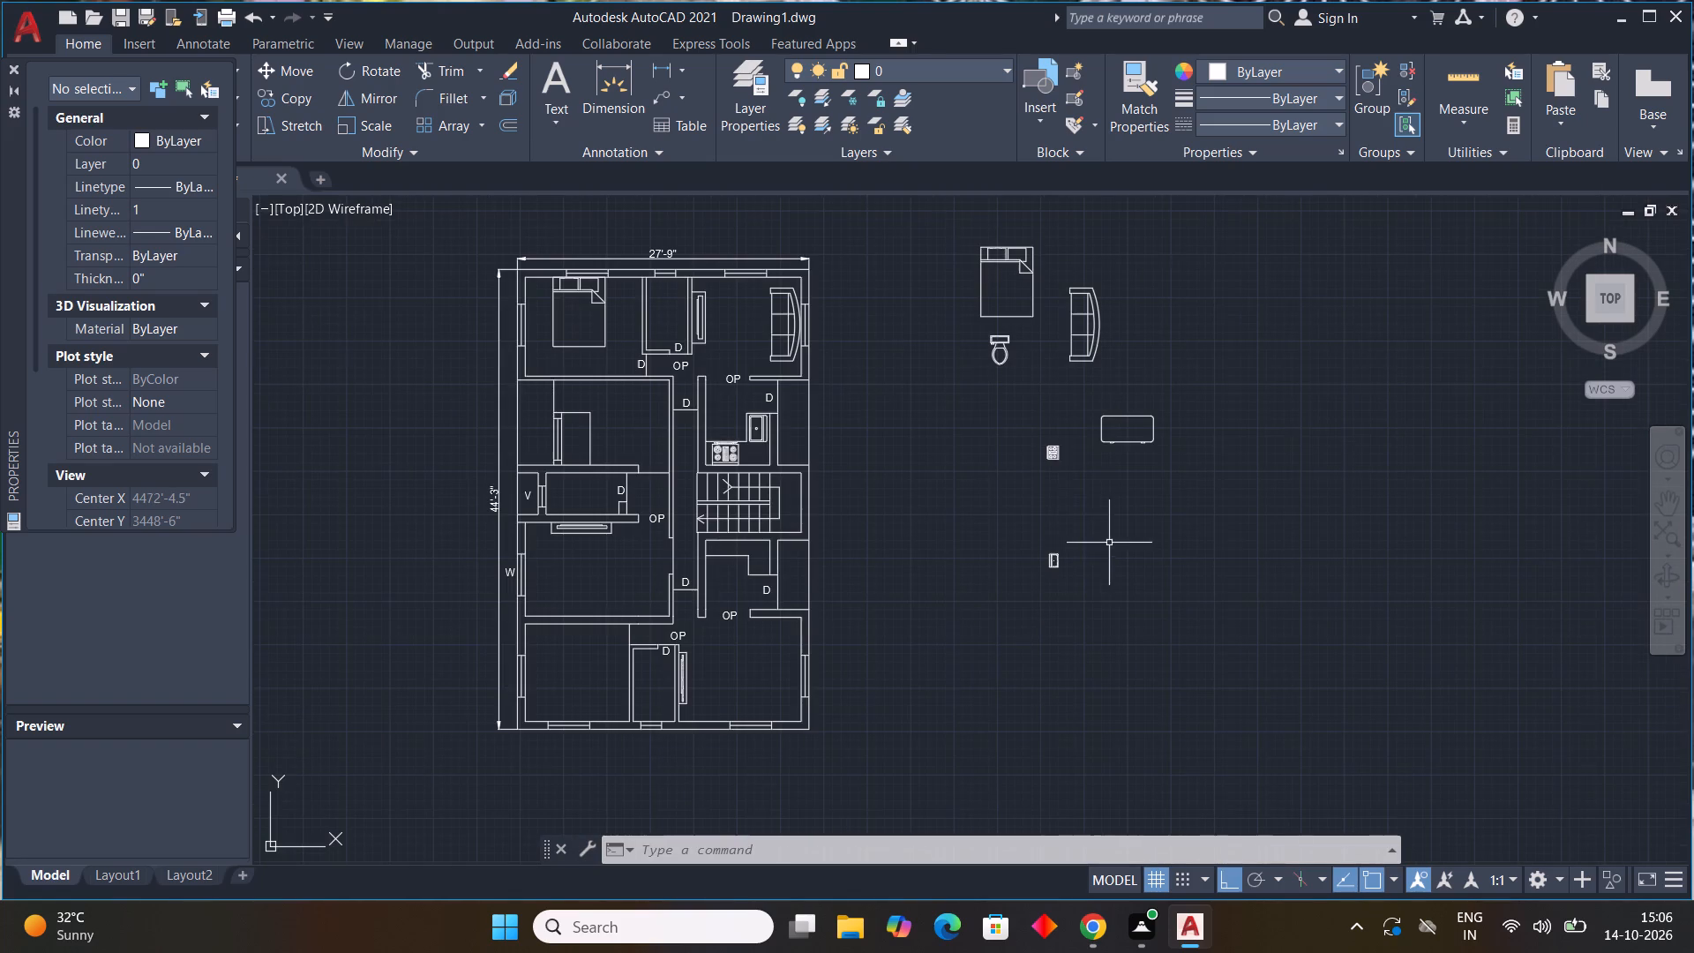
{"action": "left_click", "coordinate": [1058, 427]}
{"action": "left_click", "coordinate": [1035, 470]}
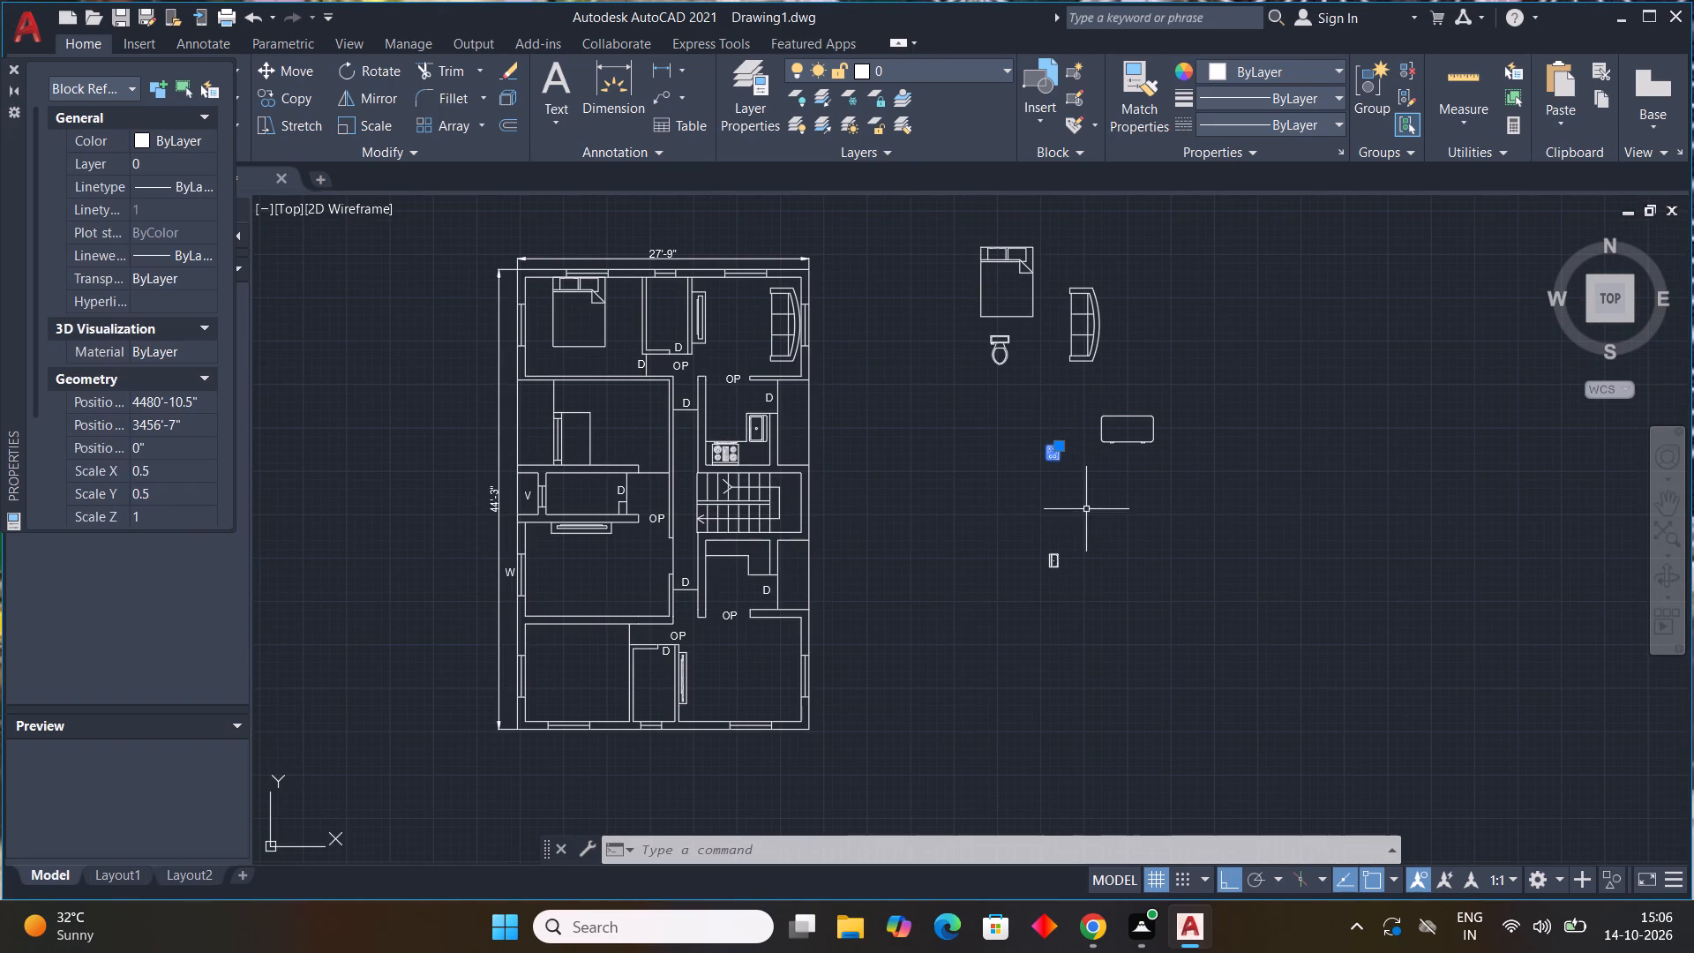
{"action": "type", "text": "CO"}
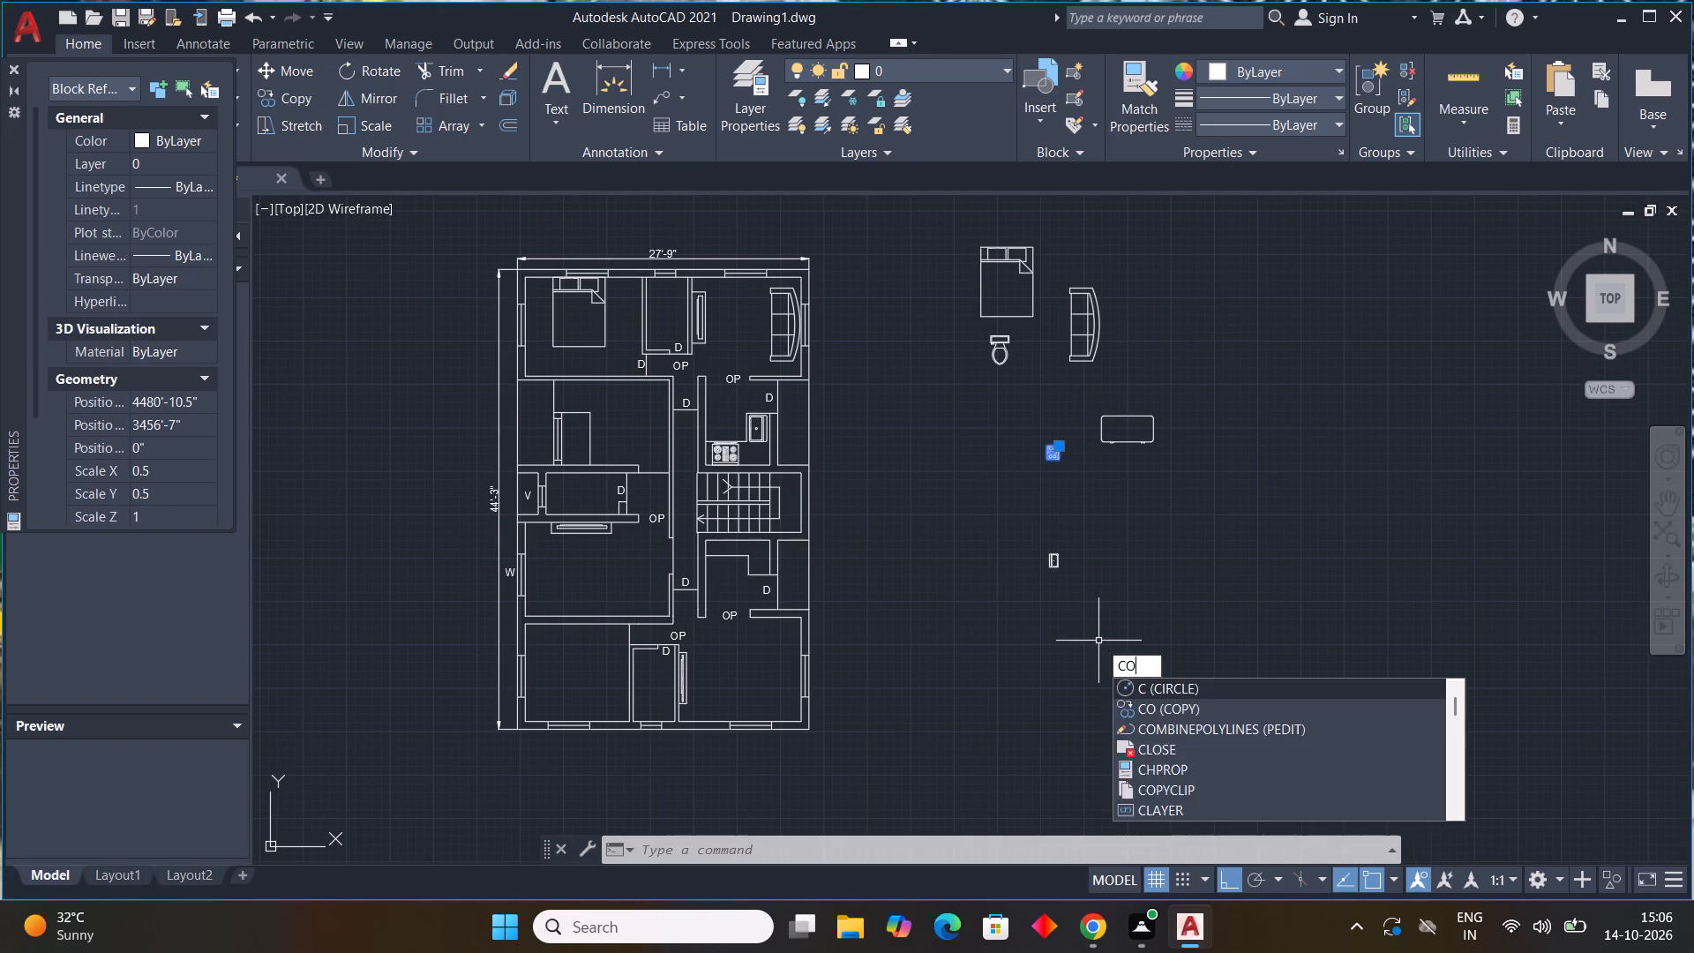
{"action": "key", "text": "space"}
{"action": "left_click", "coordinate": [1042, 454]}
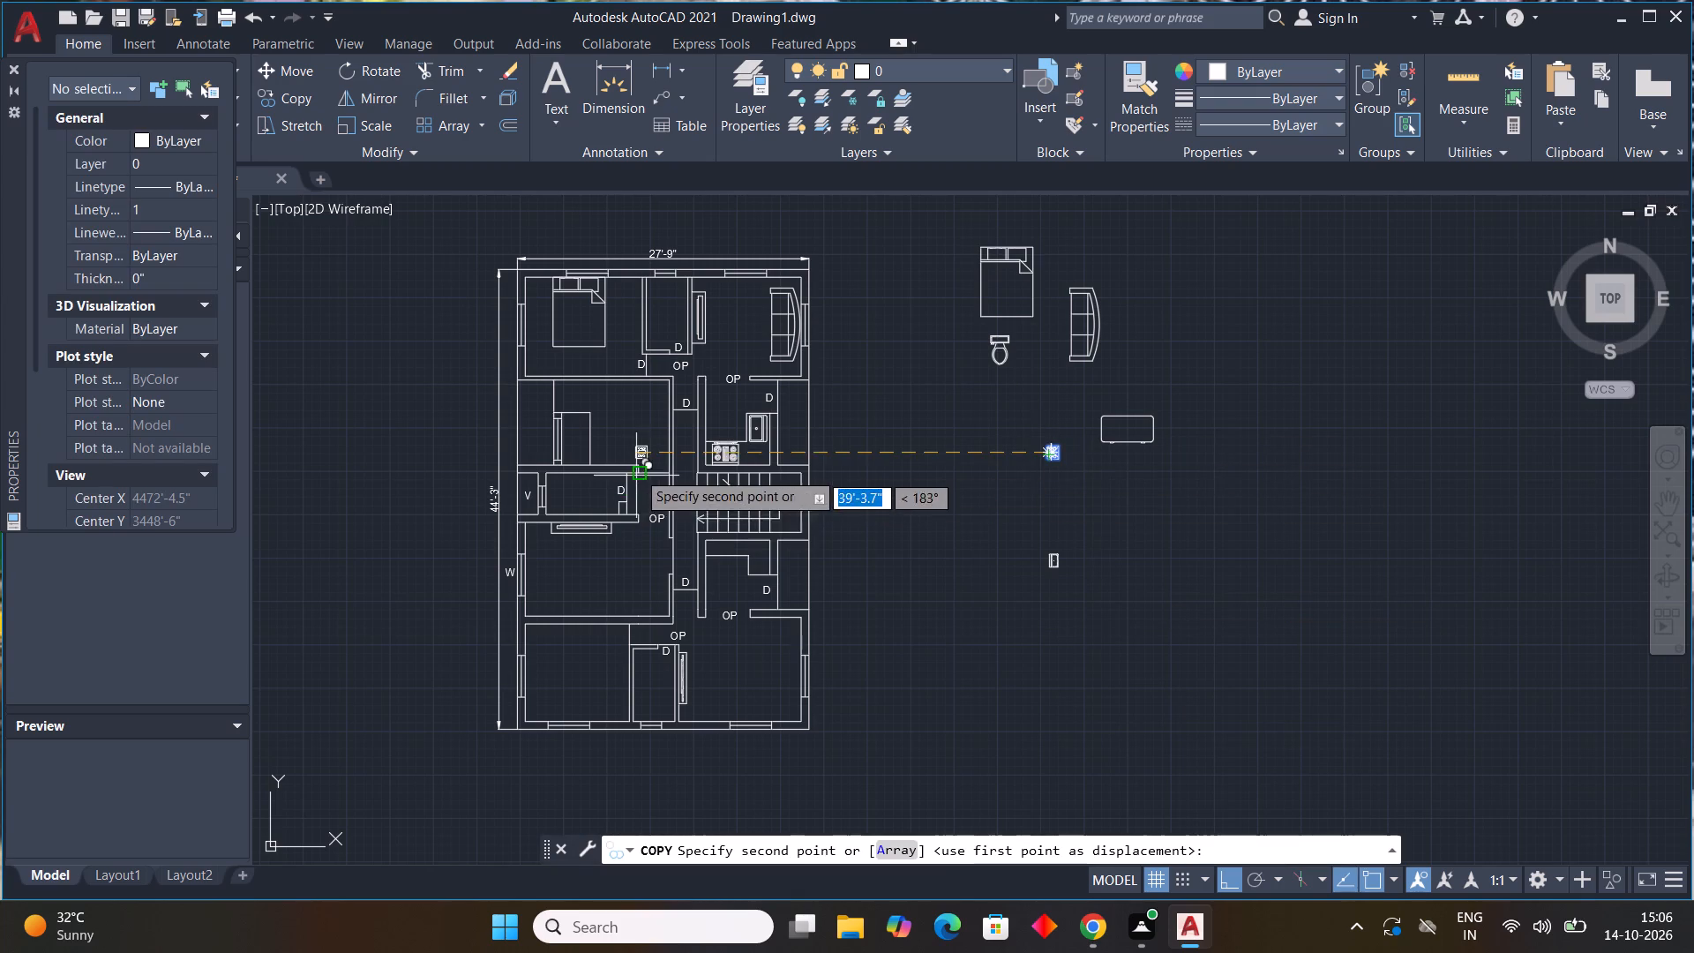
{"action": "scroll", "coordinate": [577, 451], "scroll_direction": "up", "scroll_amount": 4}
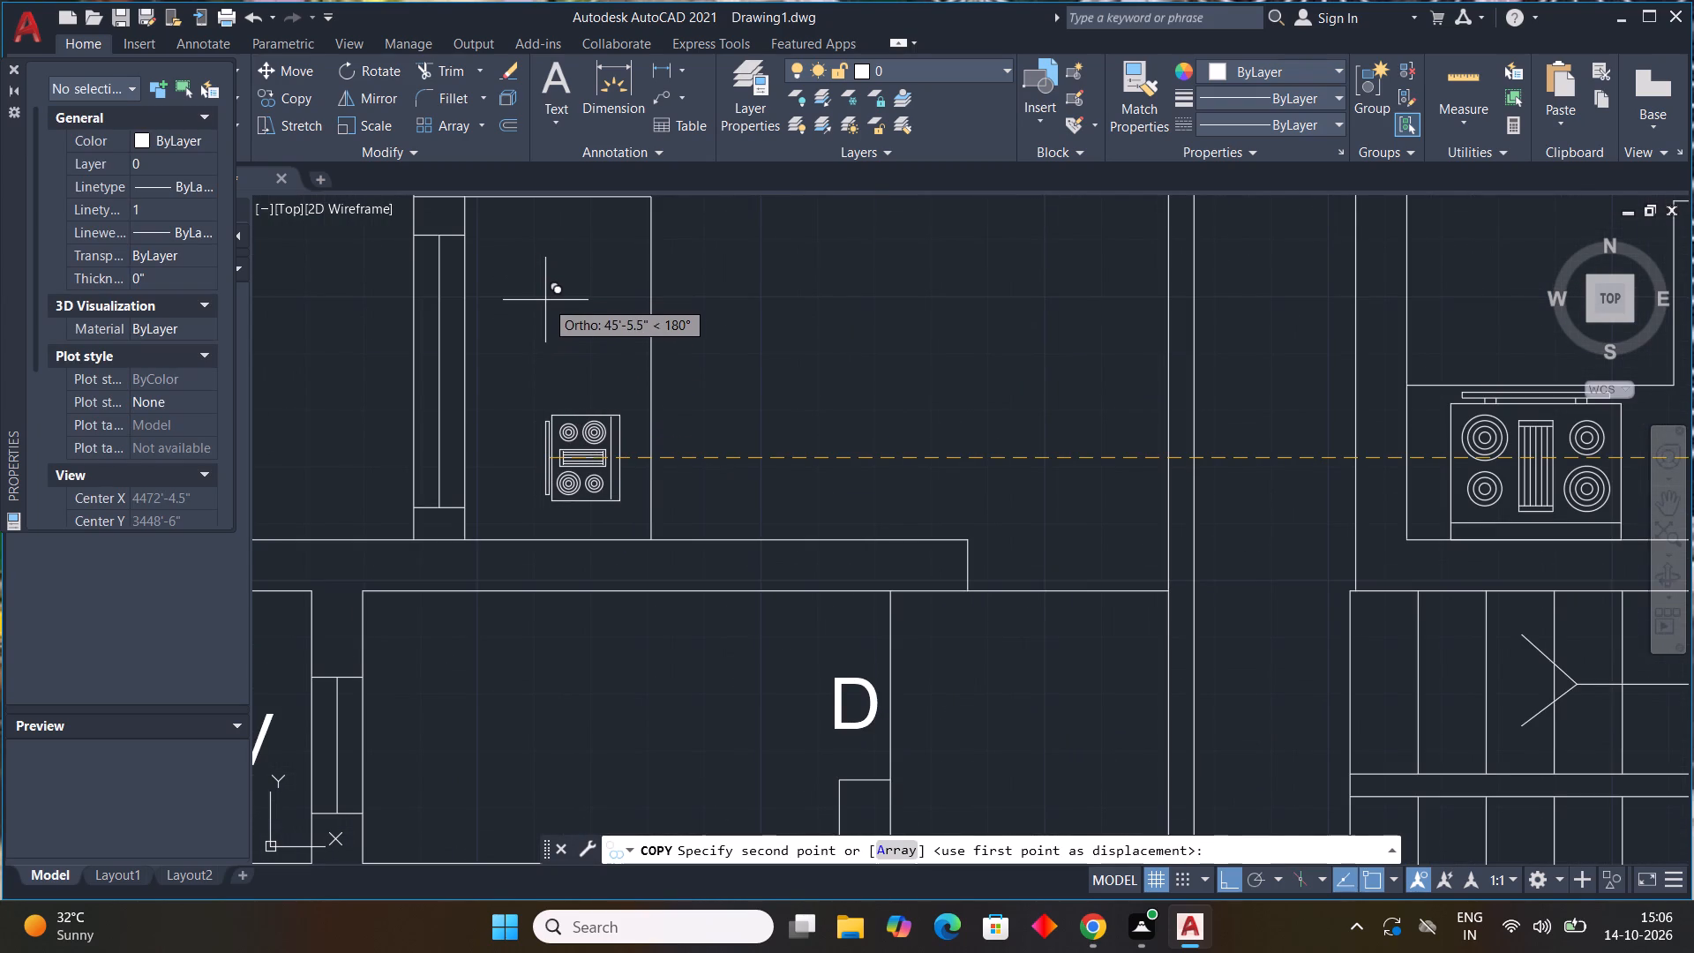
{"action": "key", "text": "F8"}
{"action": "left_click", "coordinate": [518, 281]}
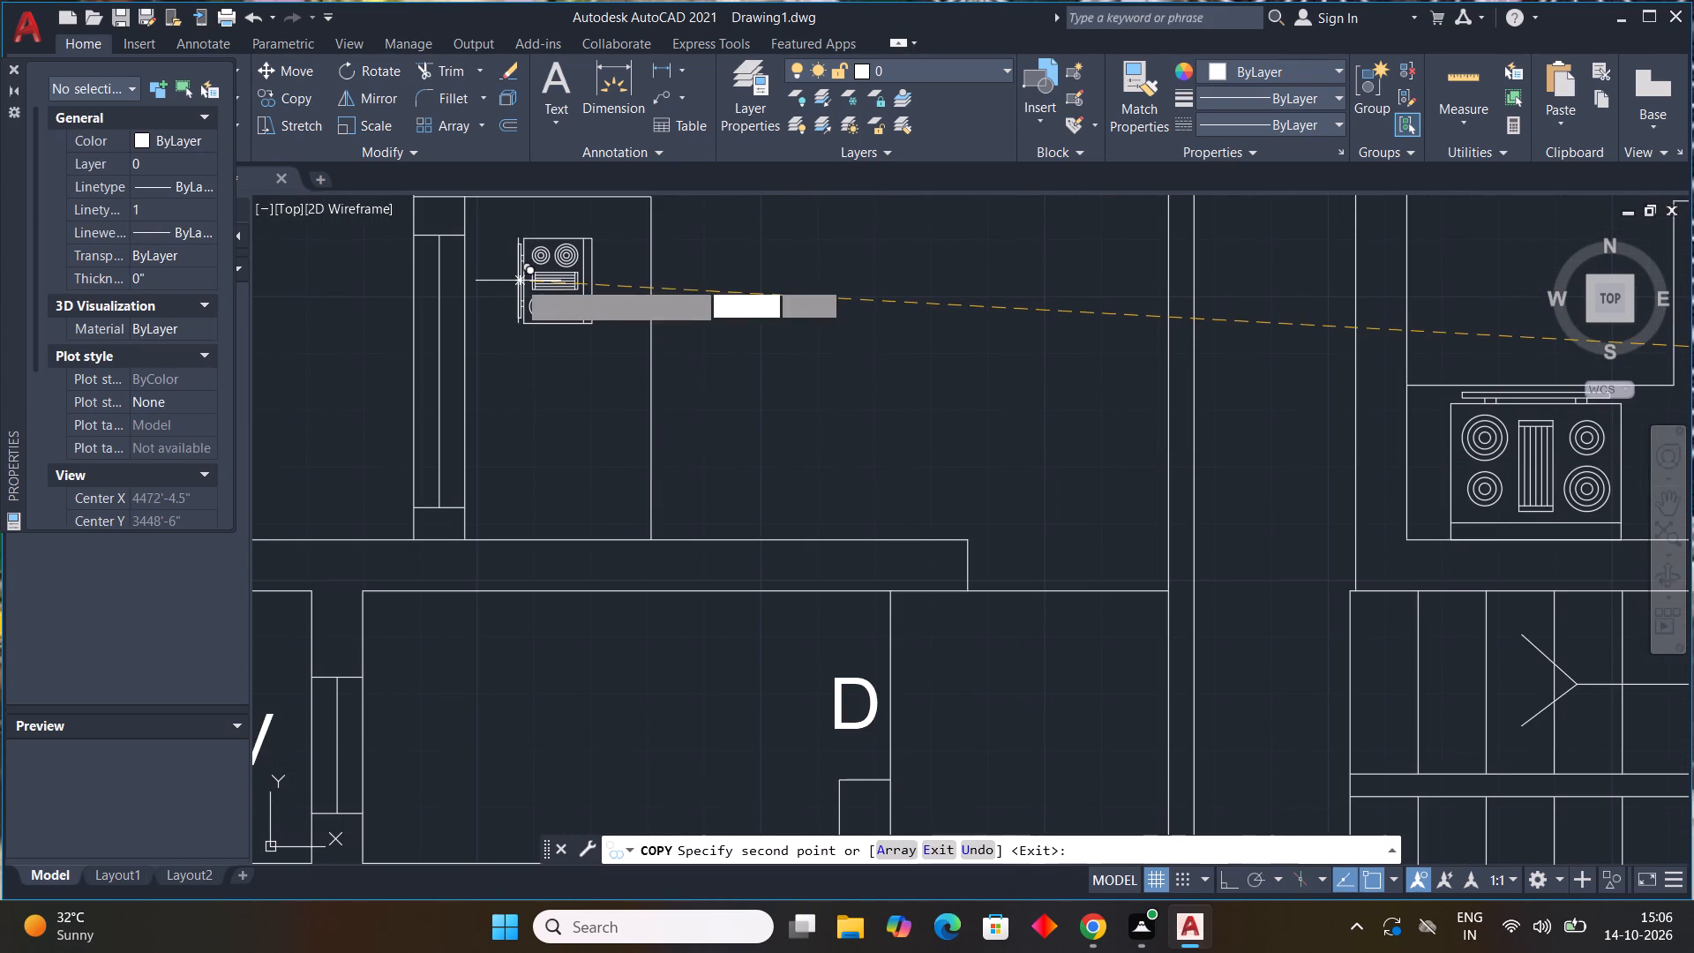
{"action": "key", "text": "Escape"}
Copy the loose single sink block into the counter rectangle above the space labelled V, just below the copied range oven.
{"action": "scroll", "coordinate": [718, 335], "scroll_direction": "down", "scroll_amount": 3}
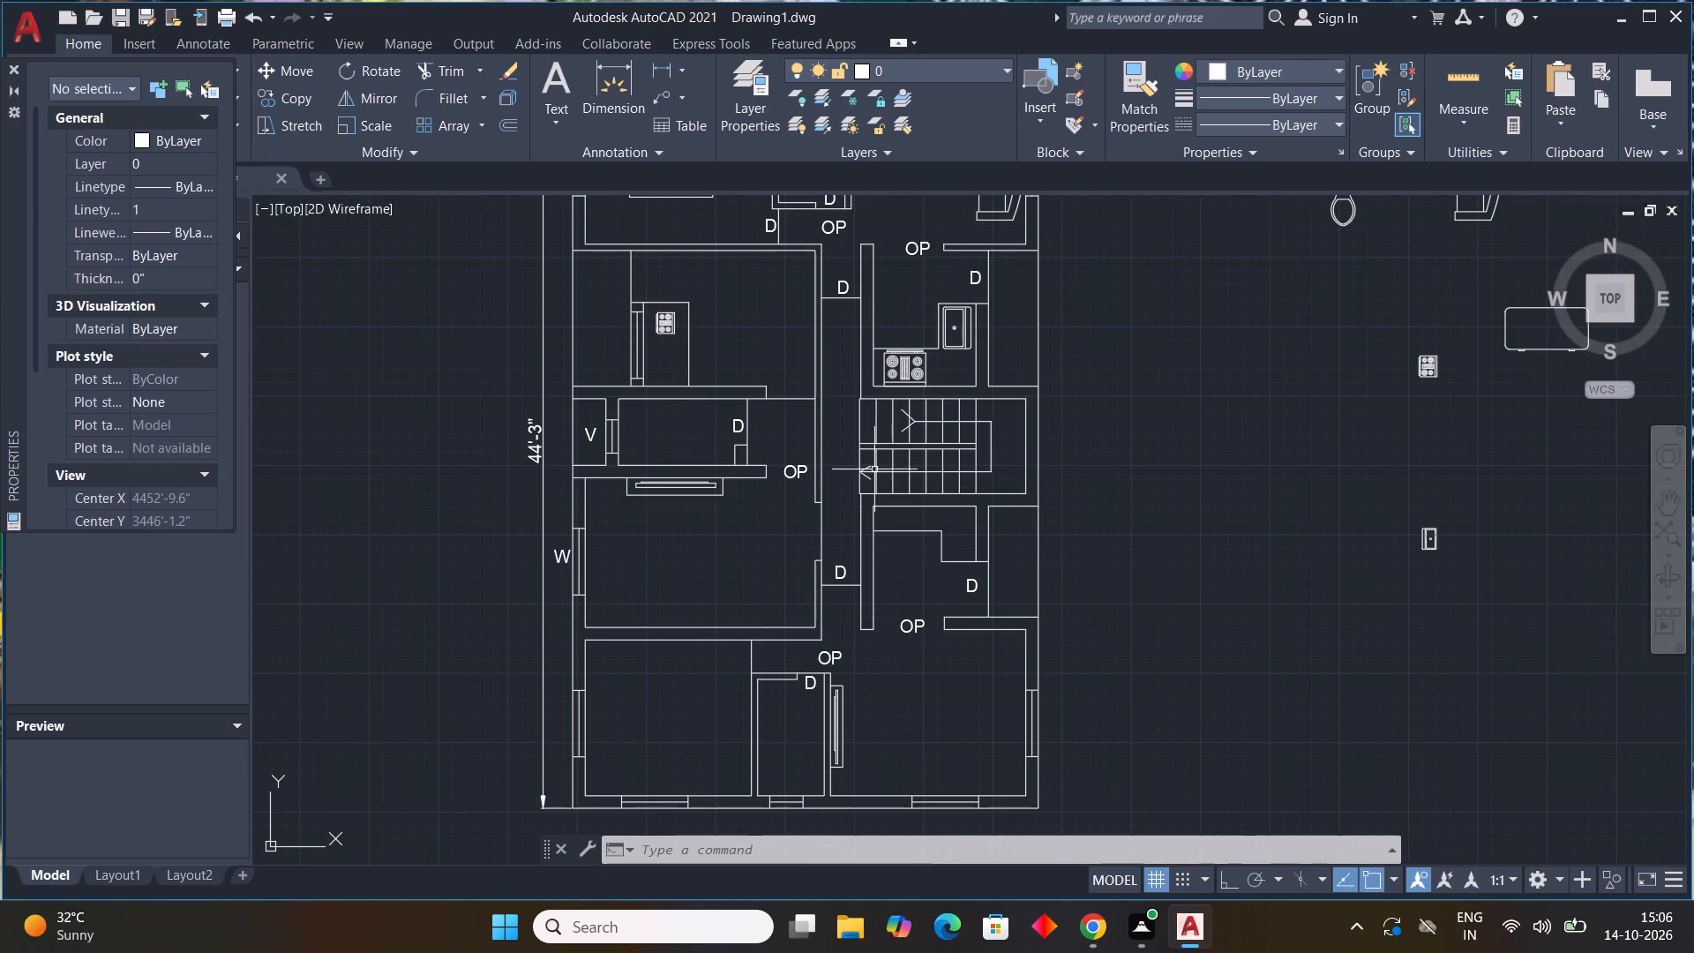
{"action": "middle_click_drag", "start_coordinate": [1315, 562], "coordinate": [1051, 505]}
{"action": "left_click", "coordinate": [1182, 469]}
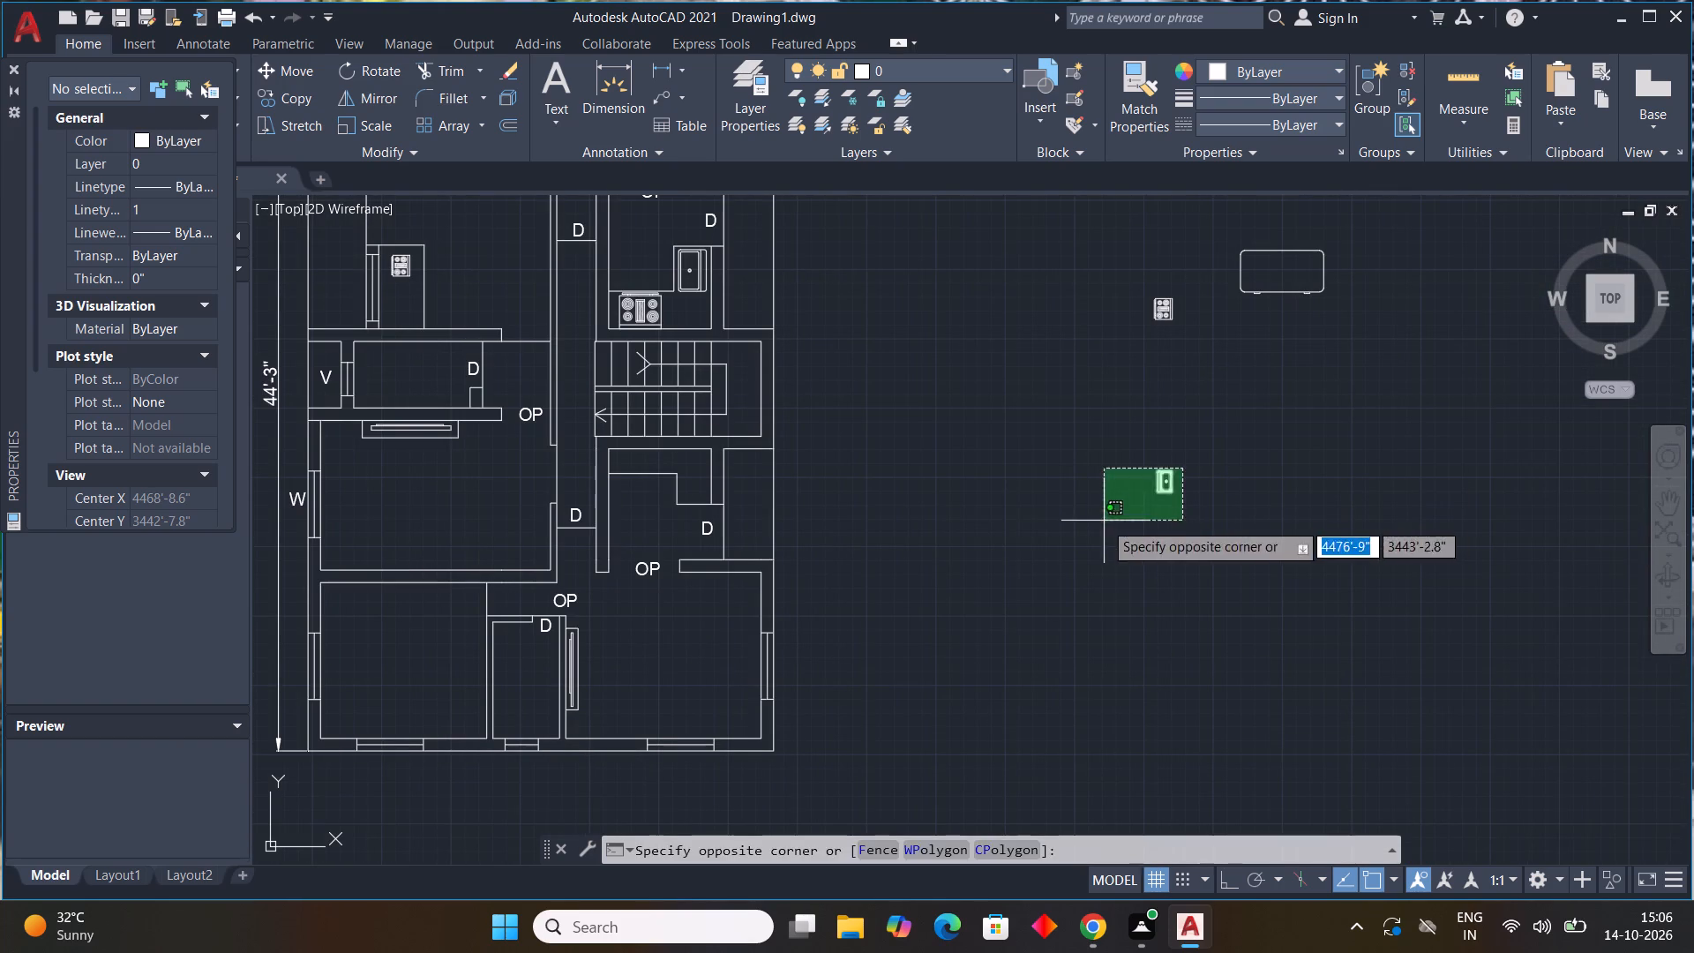
{"action": "left_click", "coordinate": [1104, 522]}
{"action": "key", "text": "v"}
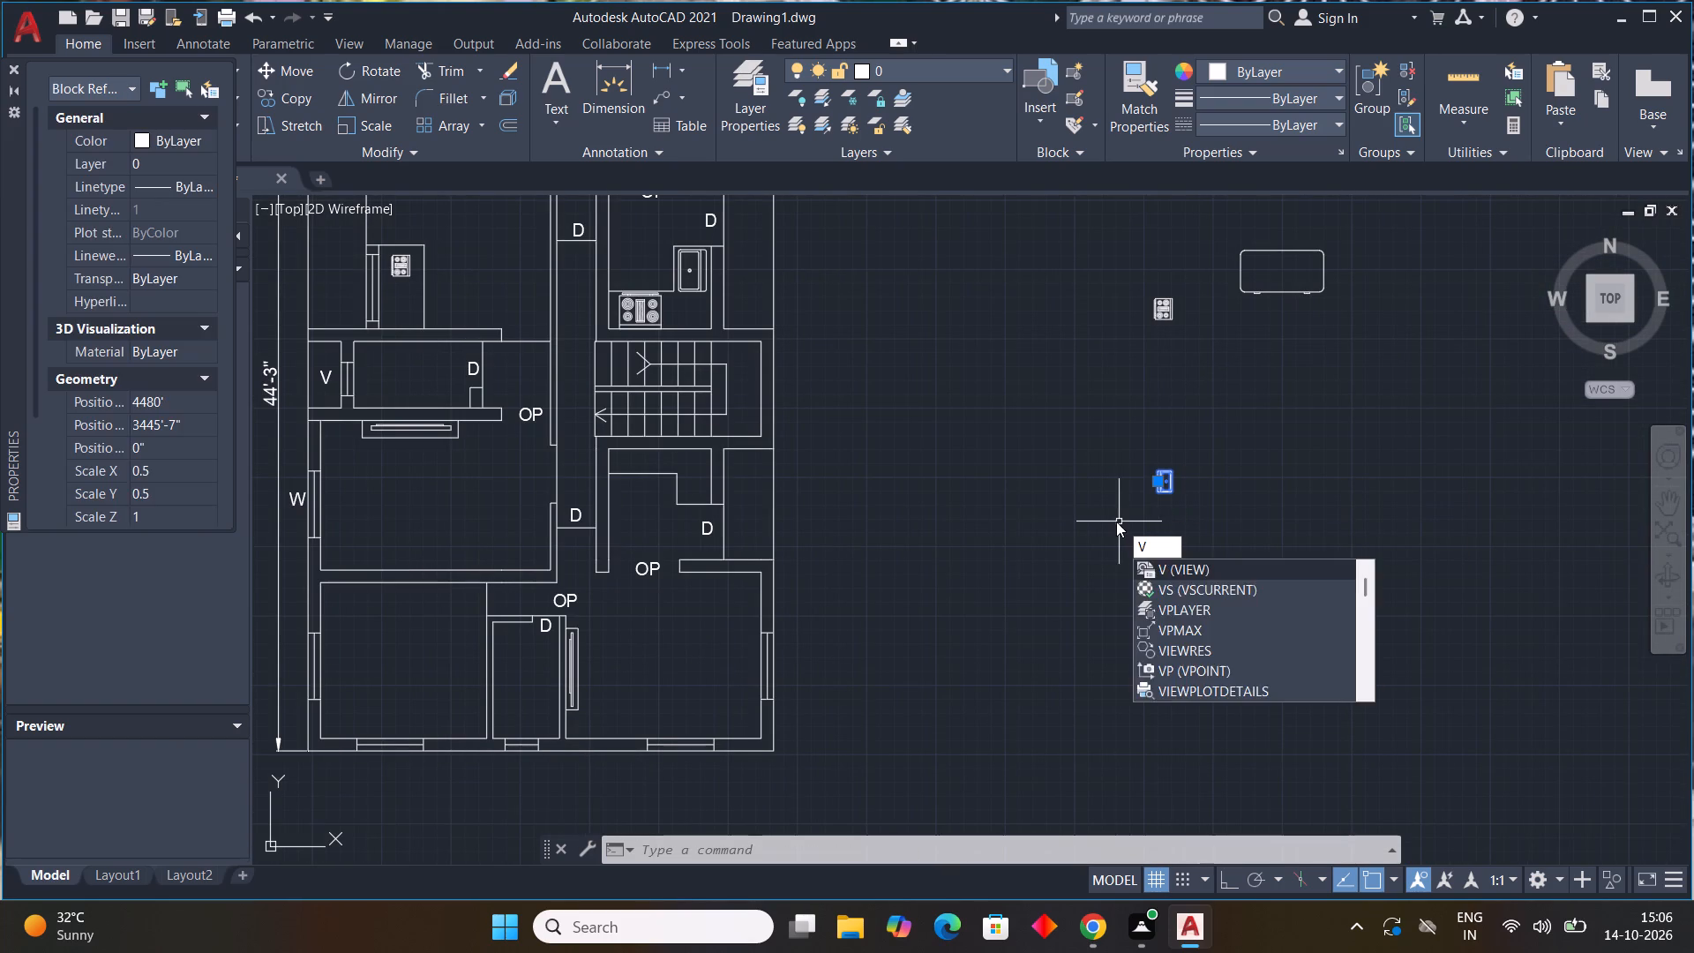
{"action": "key", "text": "BackSpace"}
{"action": "key", "text": "c"}
{"action": "type", "text": "O"}
{"action": "key", "text": "space"}
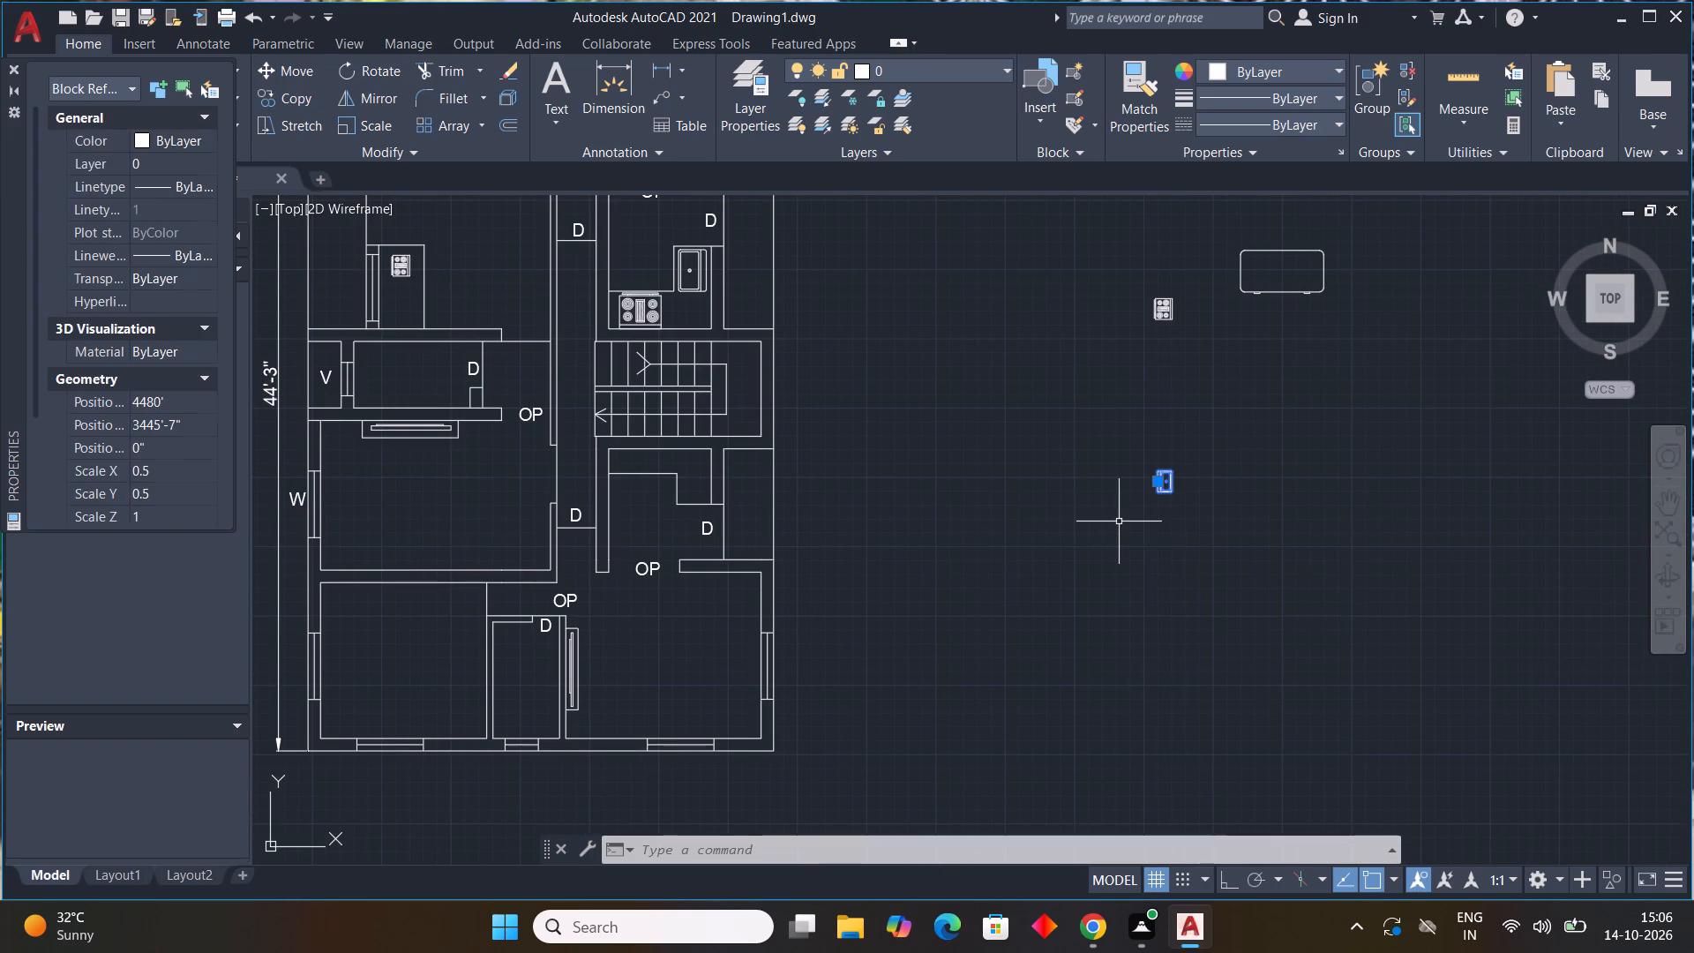
{"action": "left_click", "coordinate": [1164, 487]}
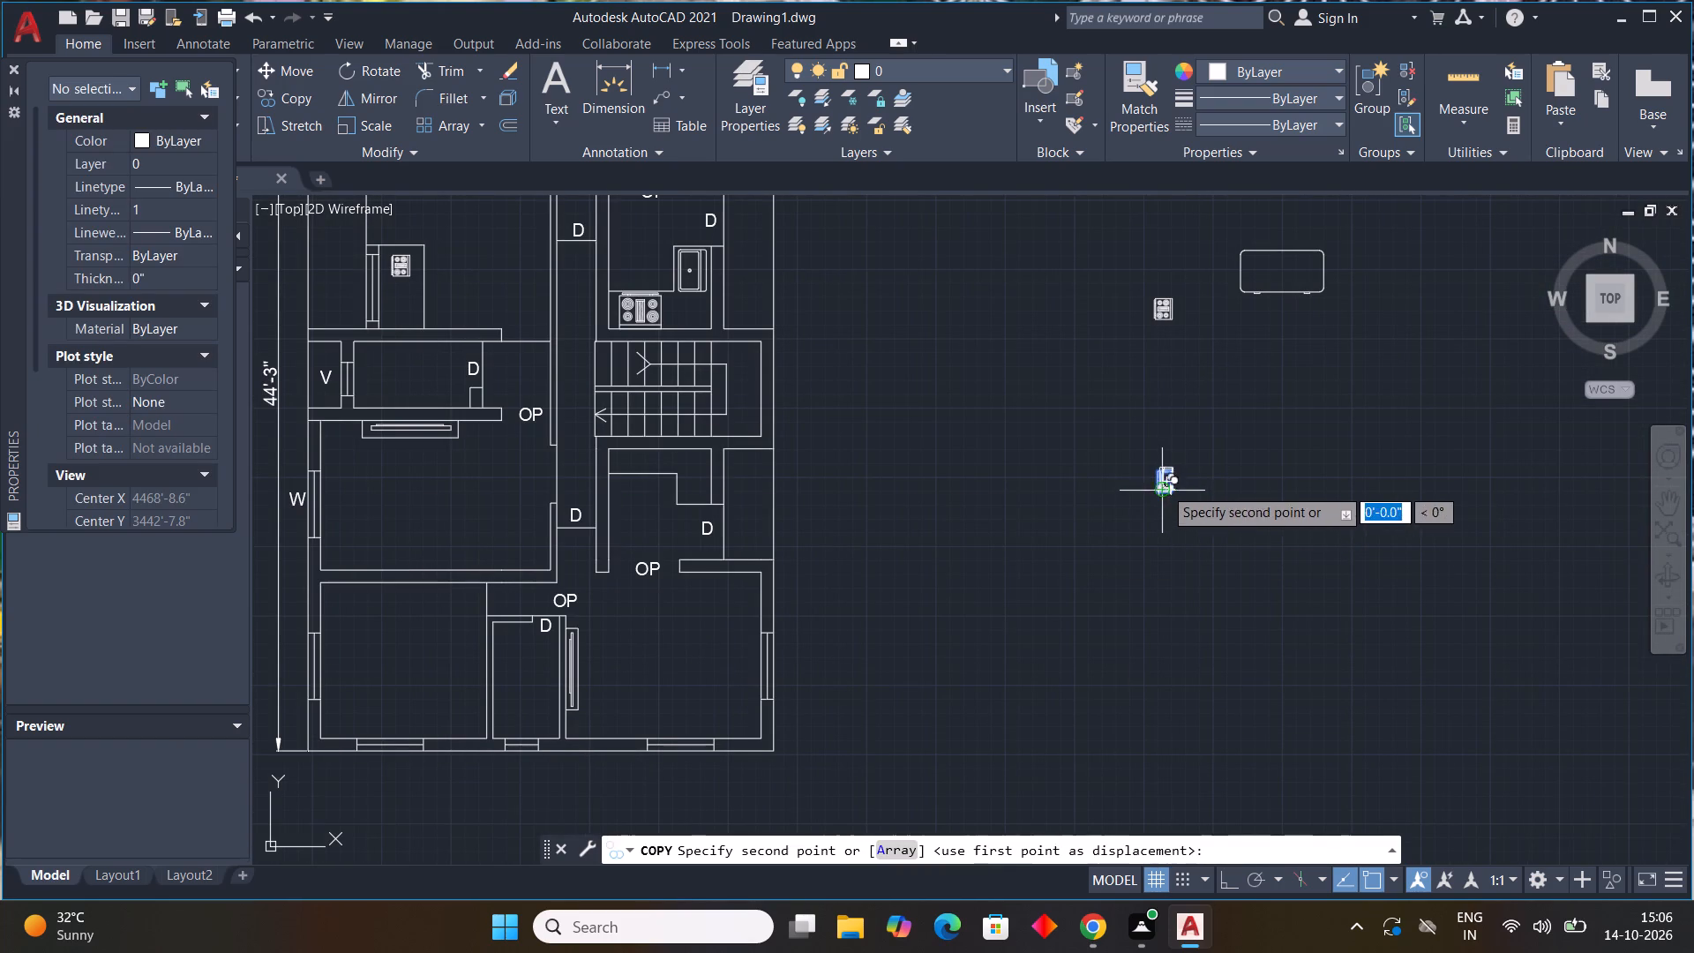
{"action": "middle_click_drag", "start_coordinate": [890, 499], "coordinate": [1225, 777]}
{"action": "scroll", "coordinate": [705, 573], "scroll_direction": "up", "scroll_amount": 1}
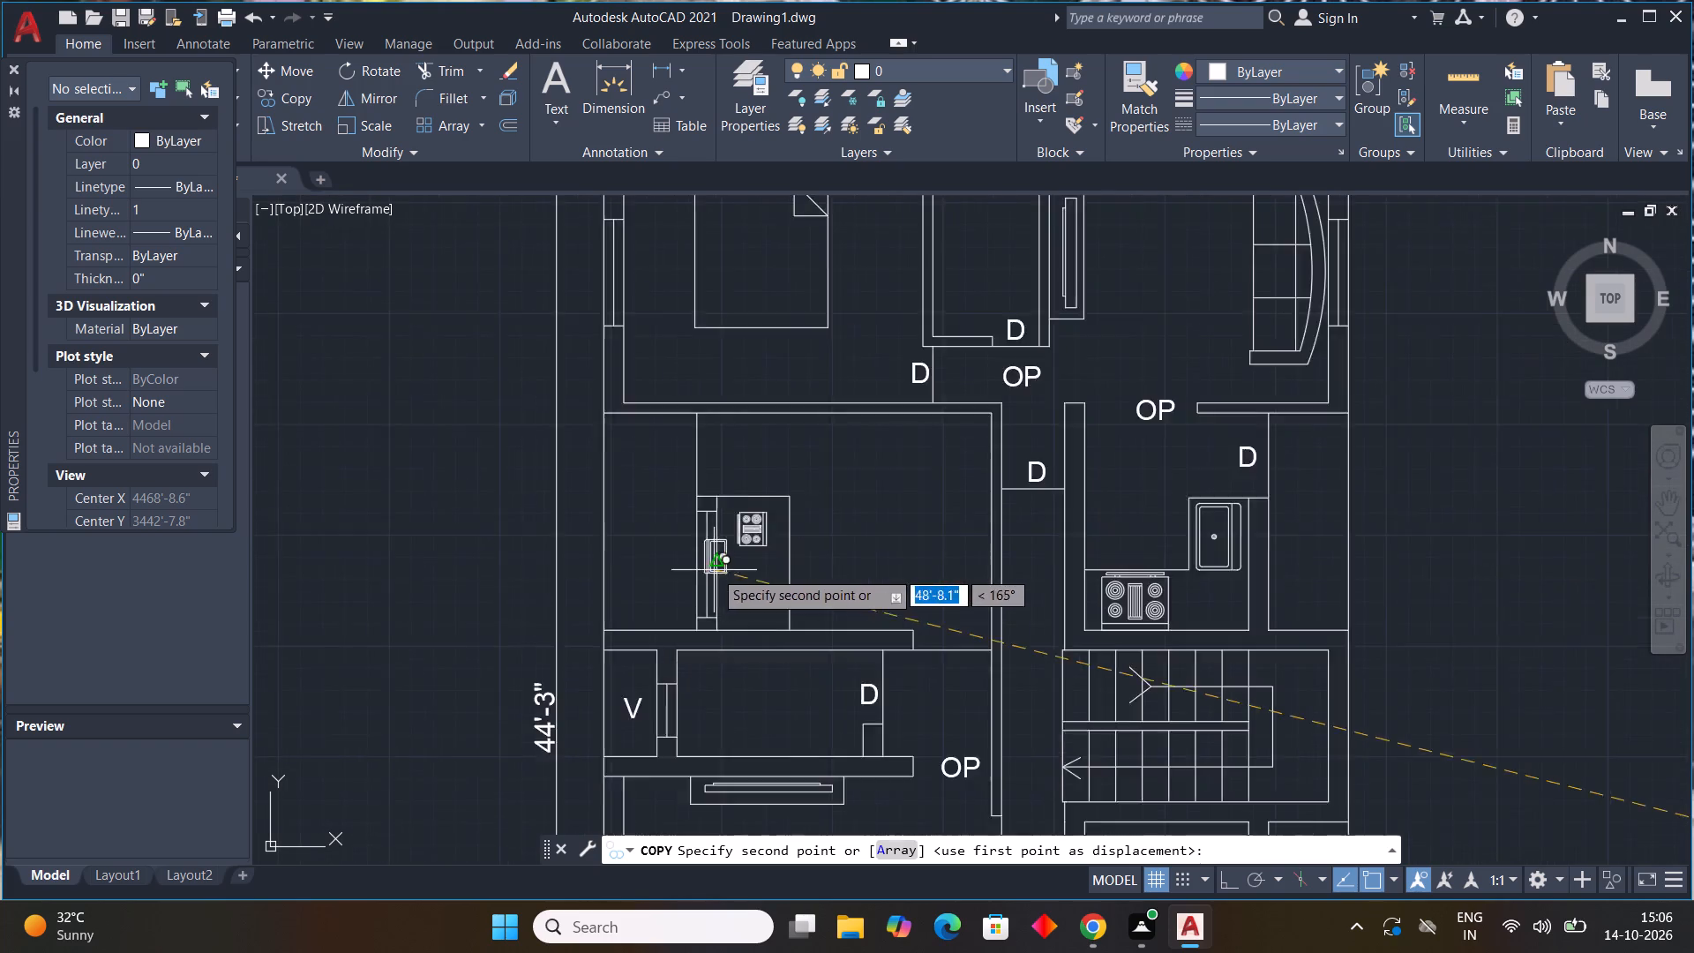
{"action": "scroll", "coordinate": [714, 570], "scroll_direction": "up", "scroll_amount": 1}
{"action": "left_click", "coordinate": [767, 619]}
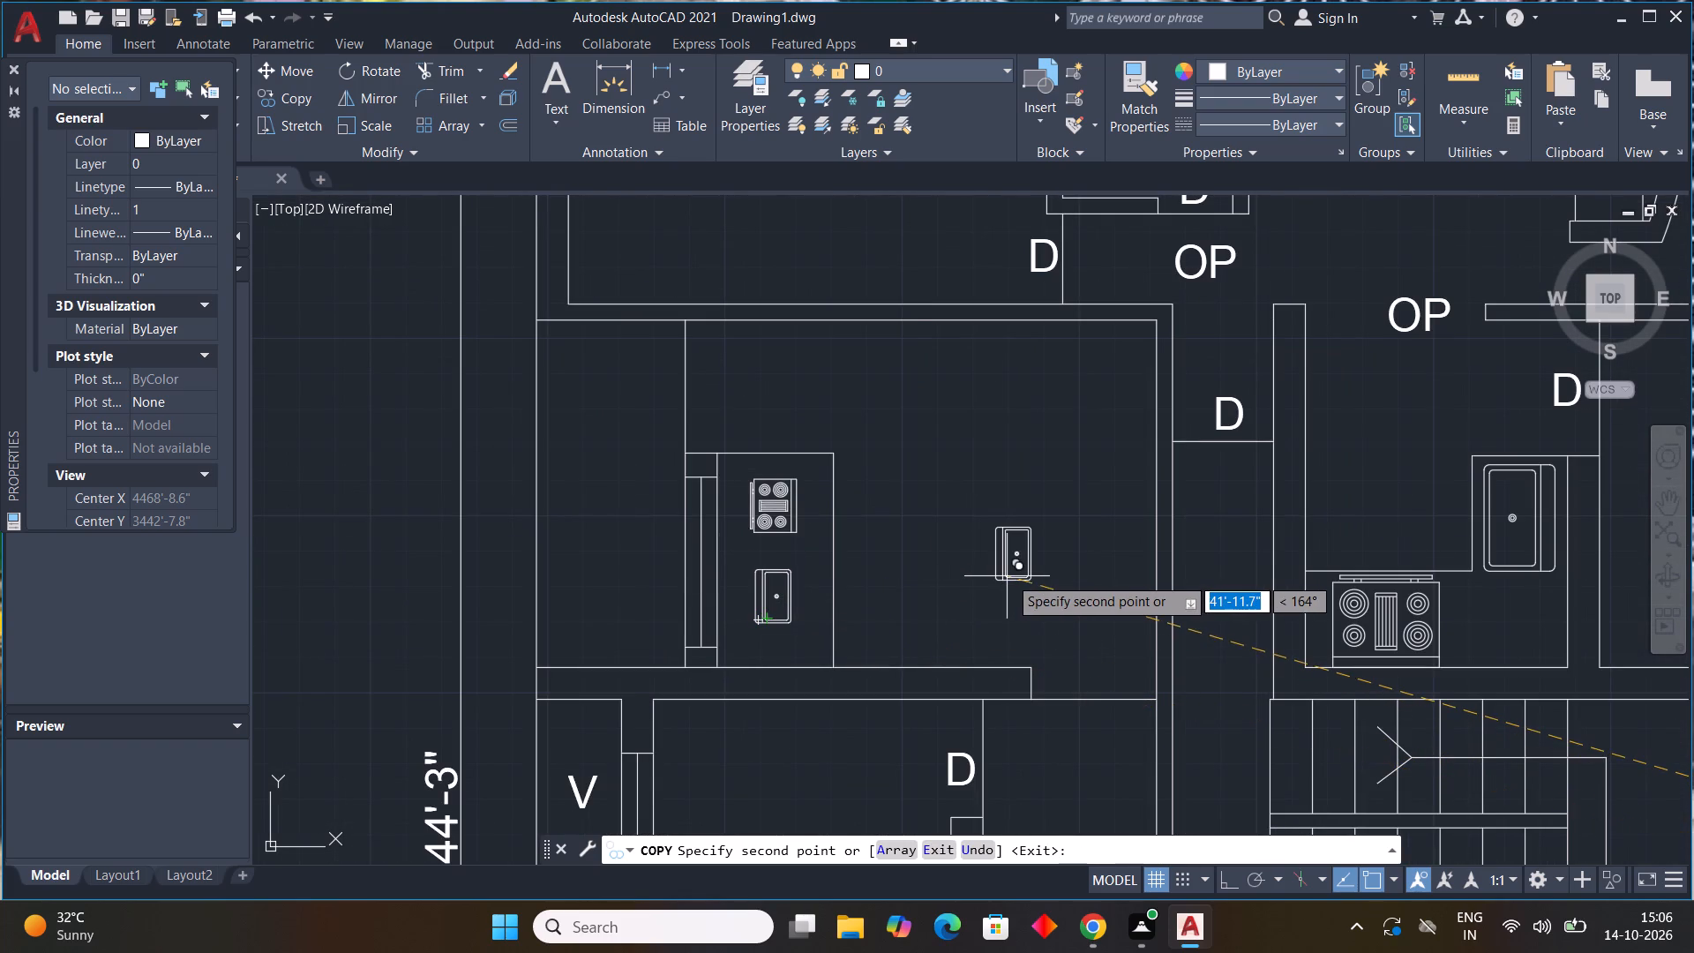
{"action": "key", "text": "Escape"}
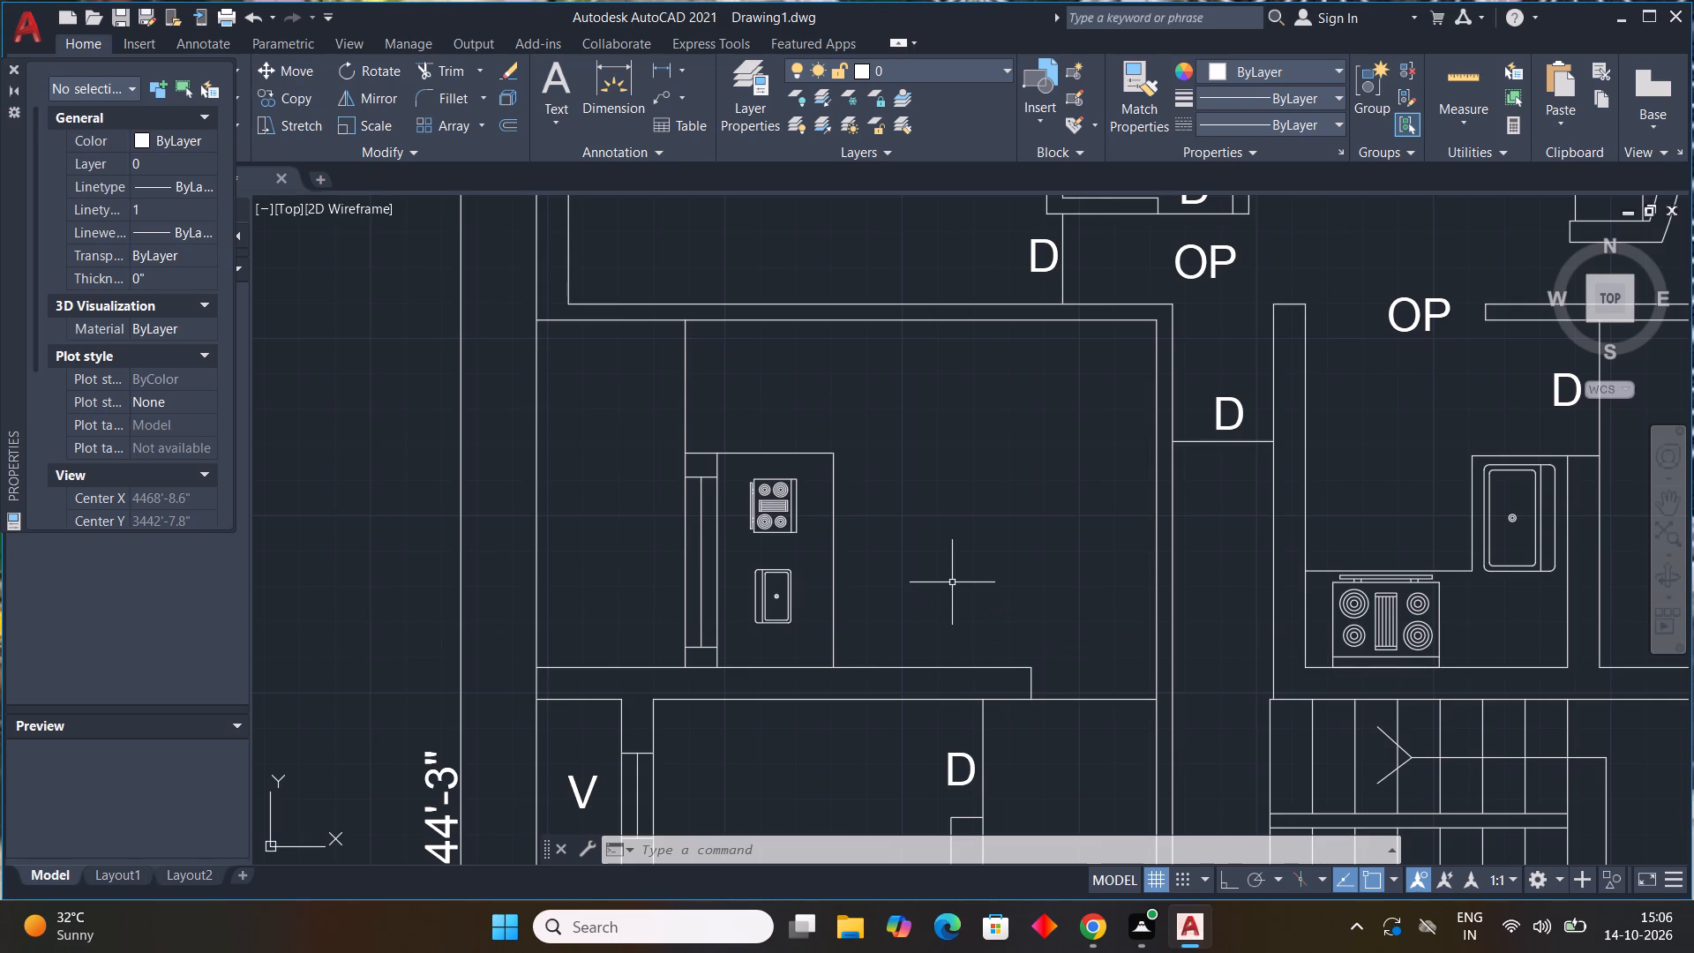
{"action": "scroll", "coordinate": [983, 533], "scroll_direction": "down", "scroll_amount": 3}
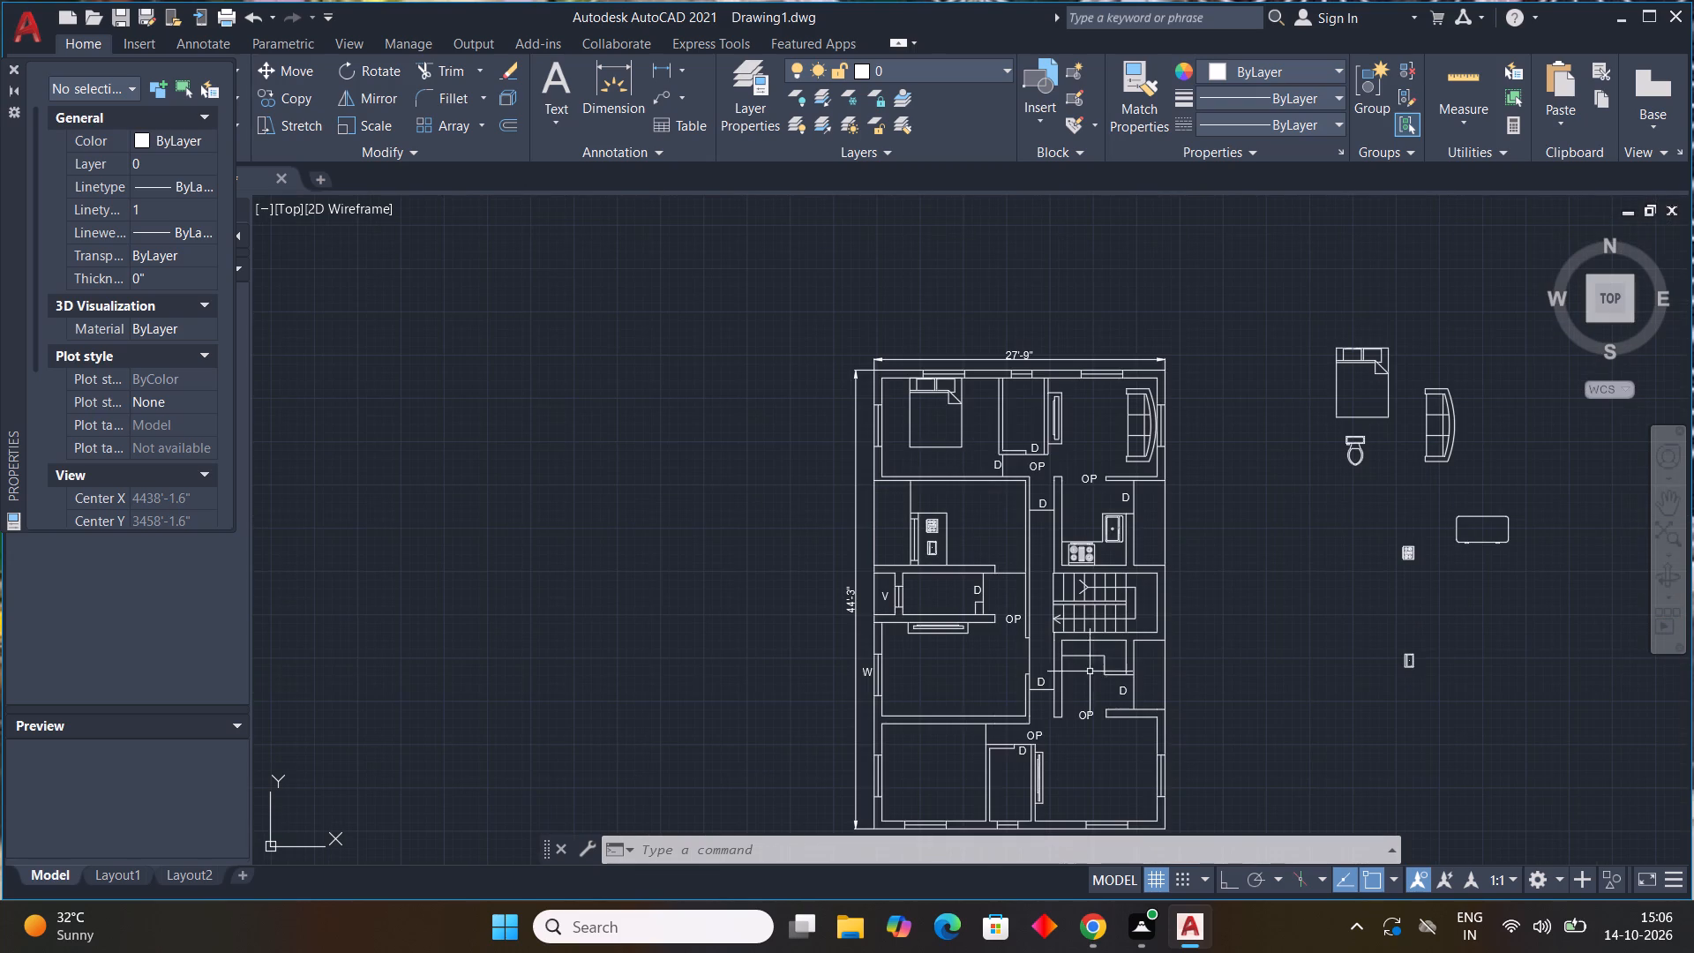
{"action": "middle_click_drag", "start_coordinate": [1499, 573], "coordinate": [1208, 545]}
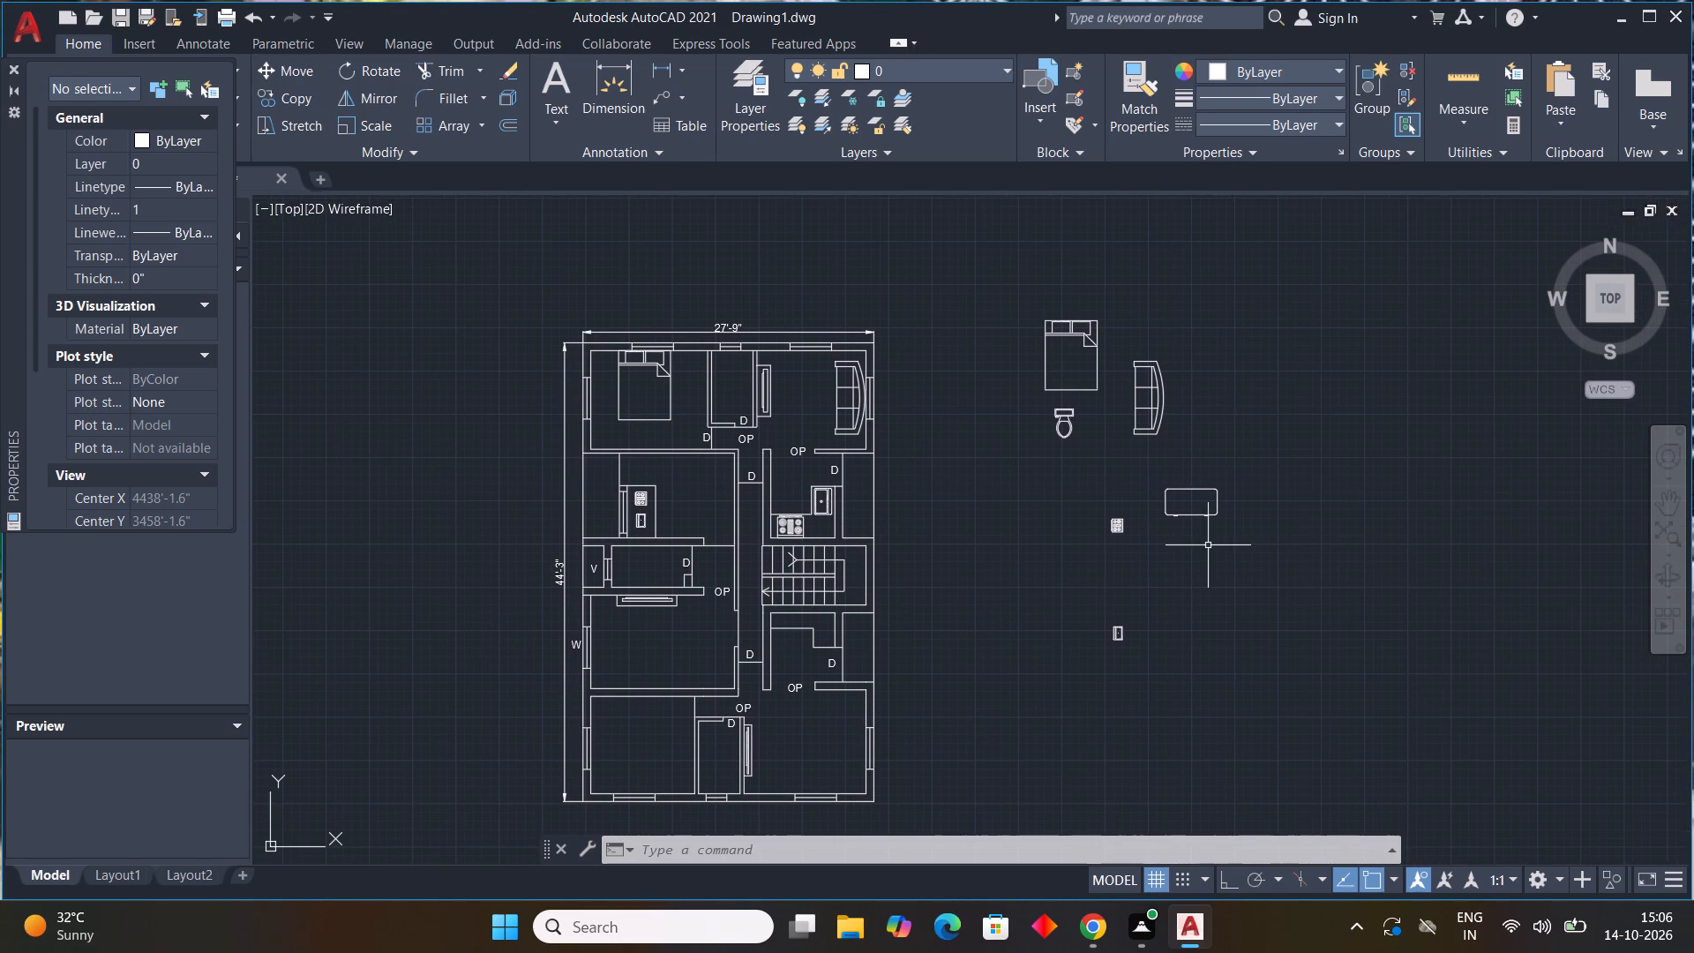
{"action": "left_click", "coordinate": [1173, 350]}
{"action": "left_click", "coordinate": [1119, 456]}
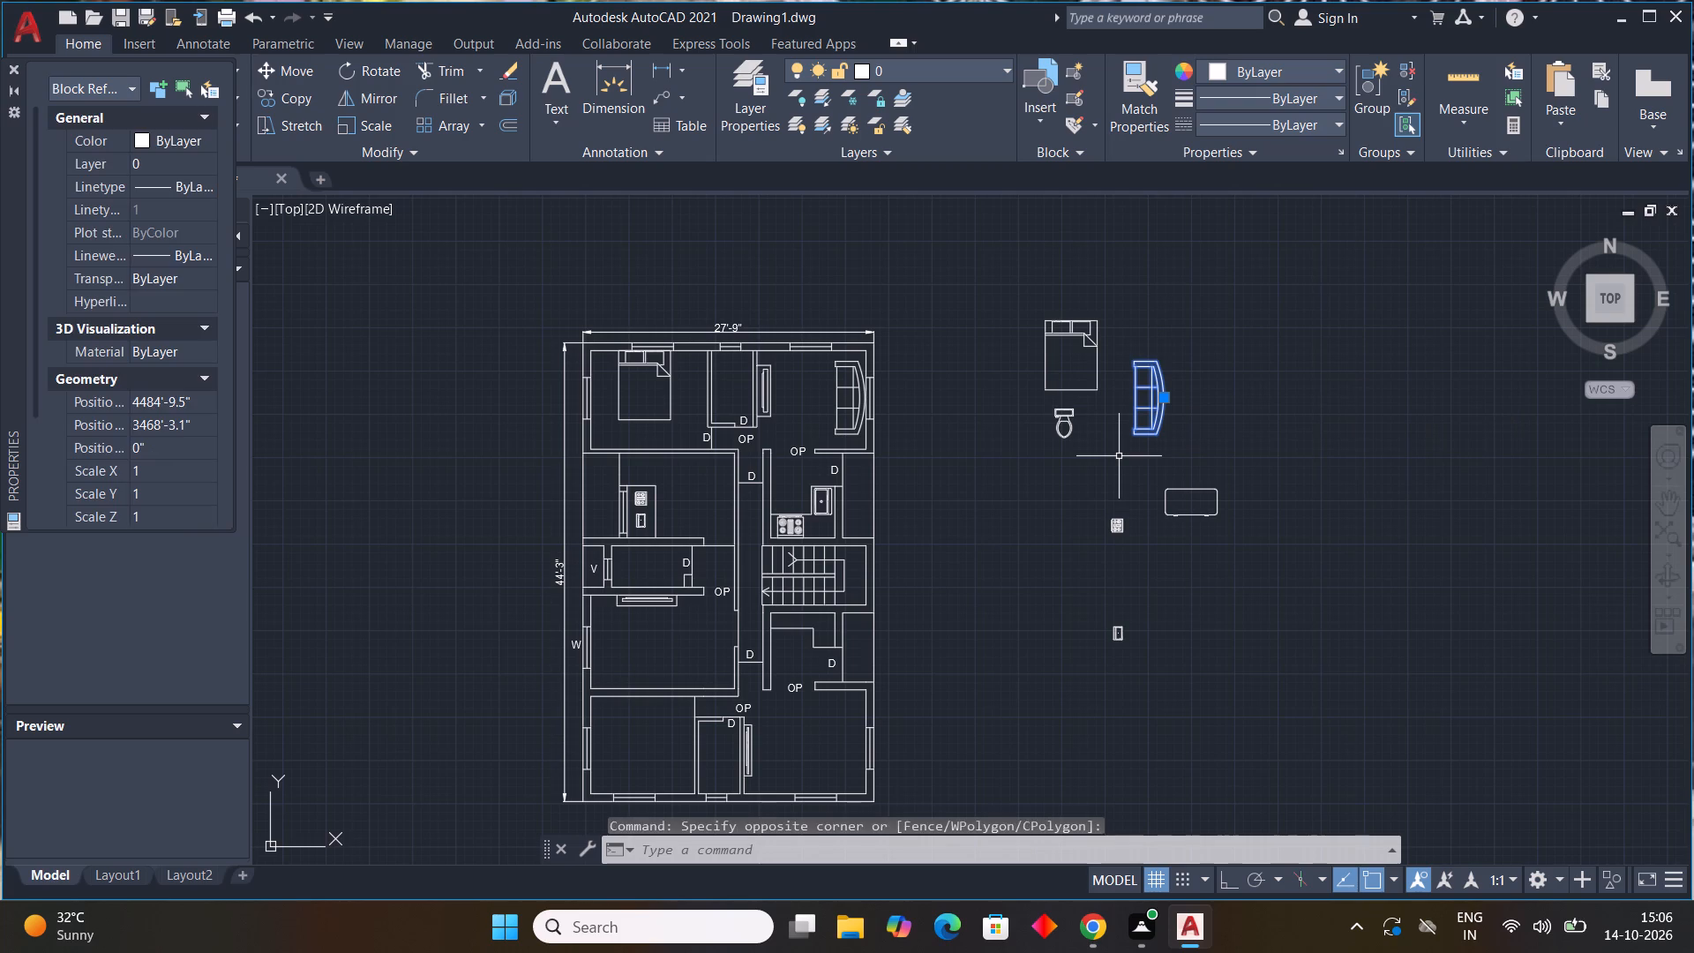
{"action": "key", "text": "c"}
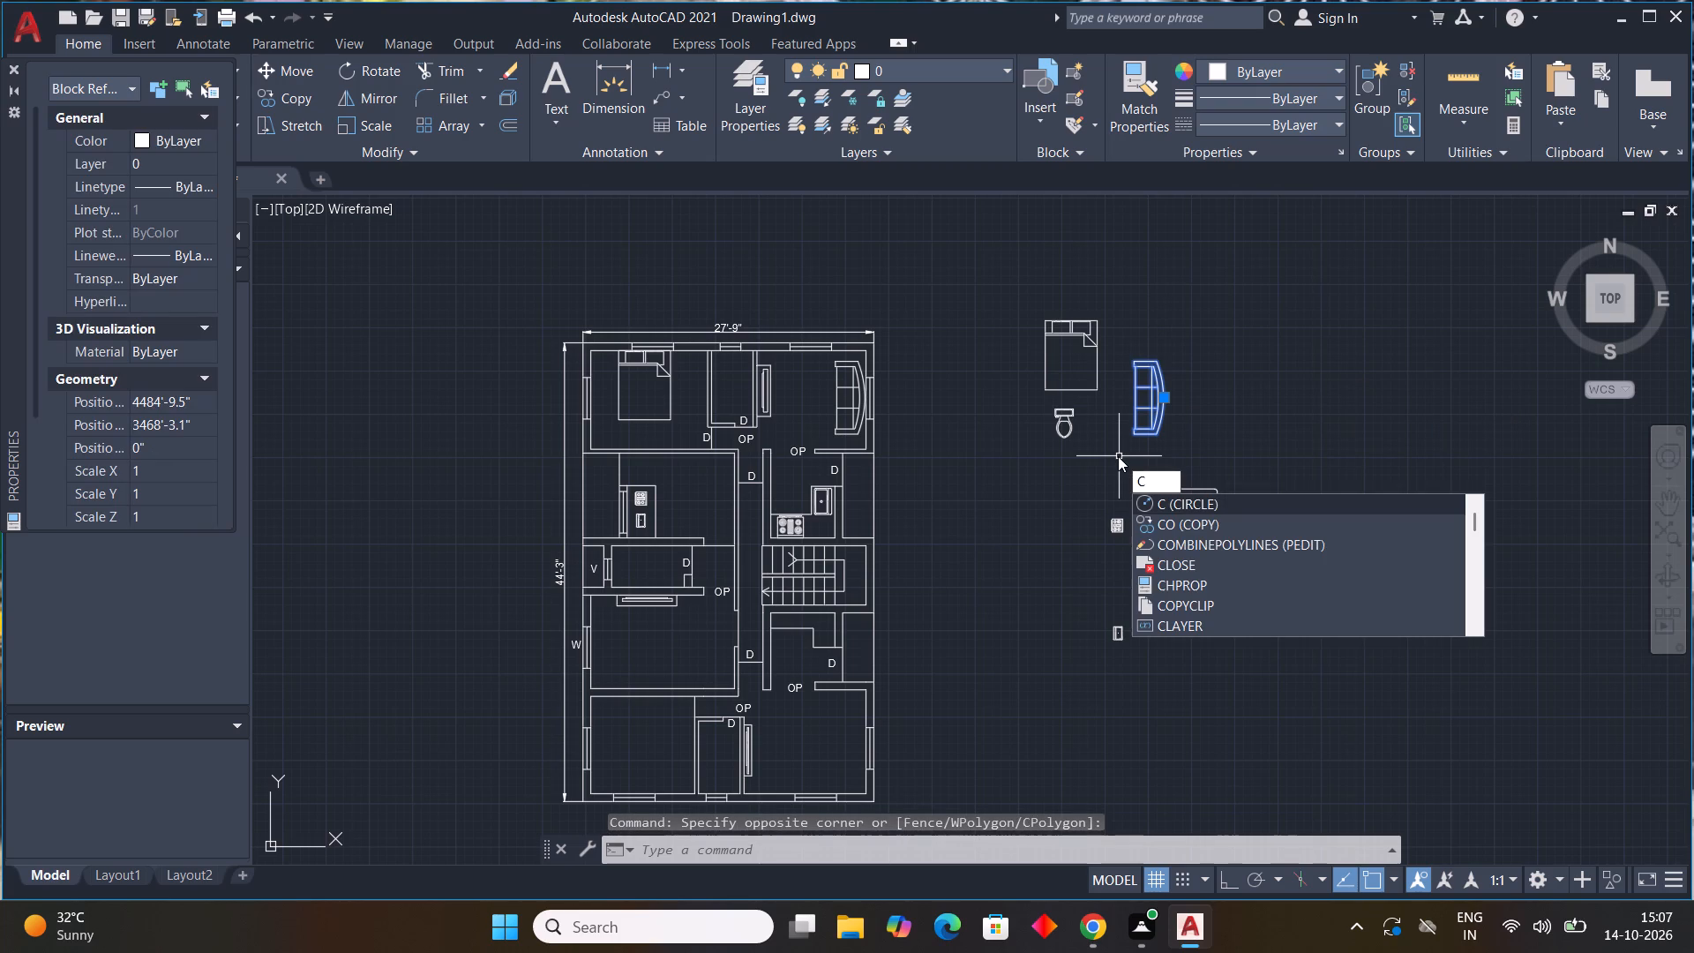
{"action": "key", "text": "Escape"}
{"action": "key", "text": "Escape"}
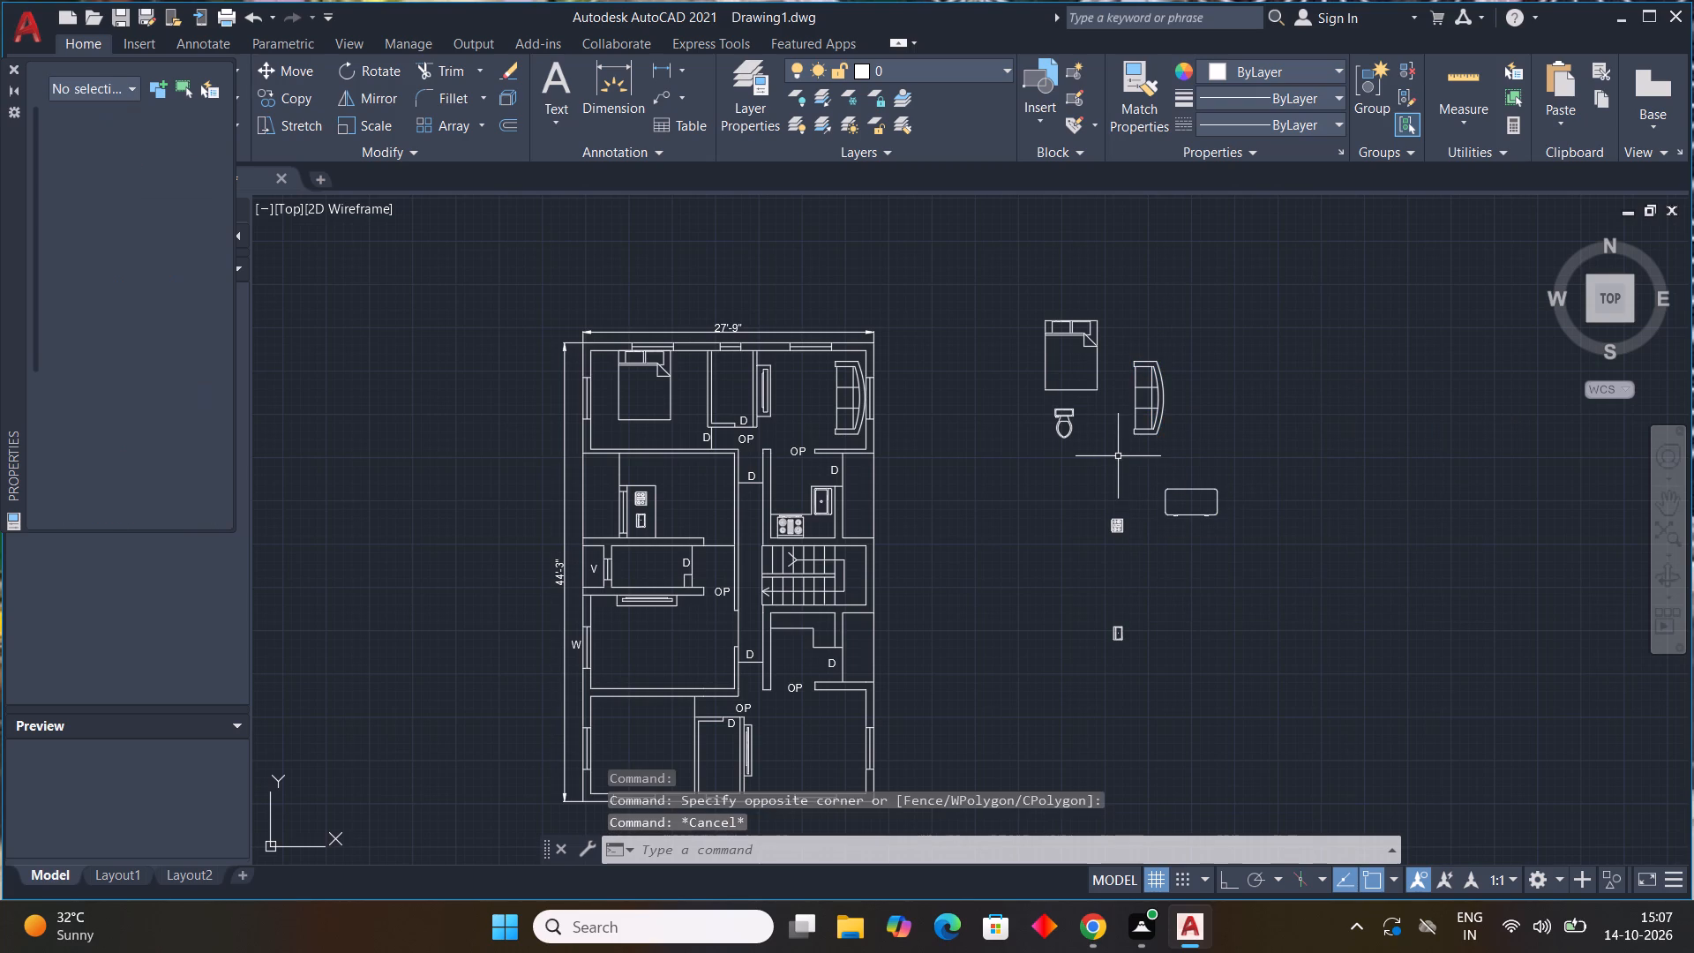
Rotate the loose sofa block 90° clockwise about a point within it, with Ortho on, so its curved back faces down.
{"action": "left_click", "coordinate": [1197, 345]}
{"action": "left_click", "coordinate": [1102, 472]}
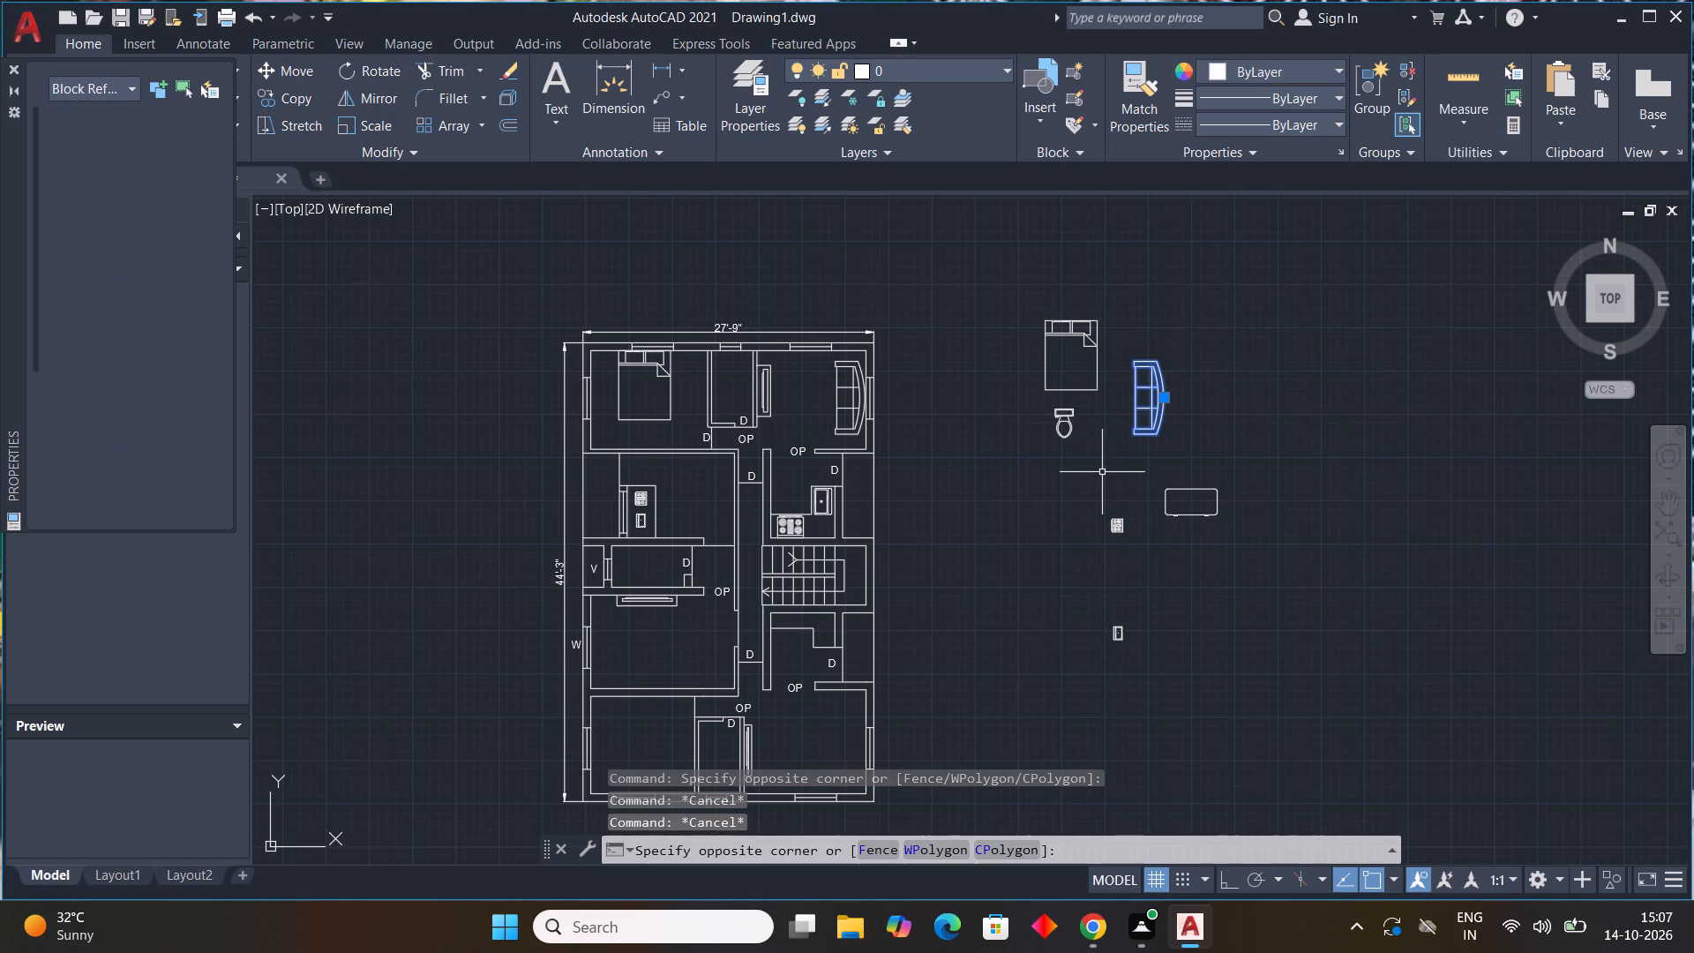
{"action": "key", "text": "r"}
{"action": "key", "text": "o"}
{"action": "key", "text": "space"}
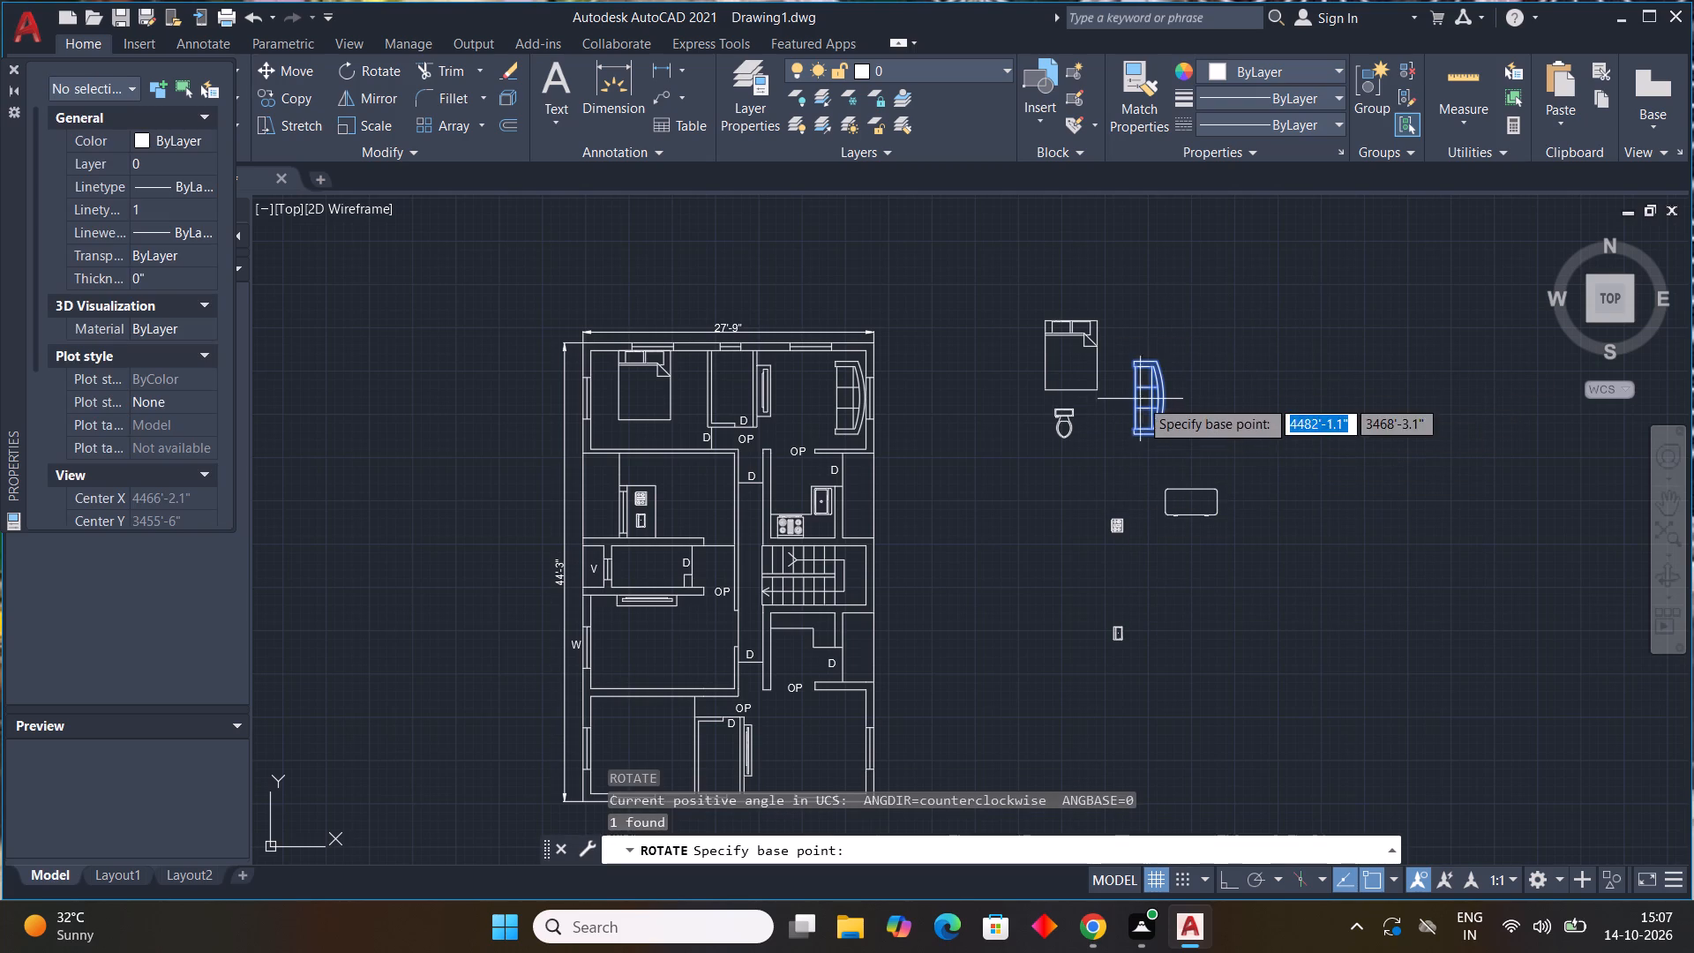
{"action": "left_click", "coordinate": [1158, 407]}
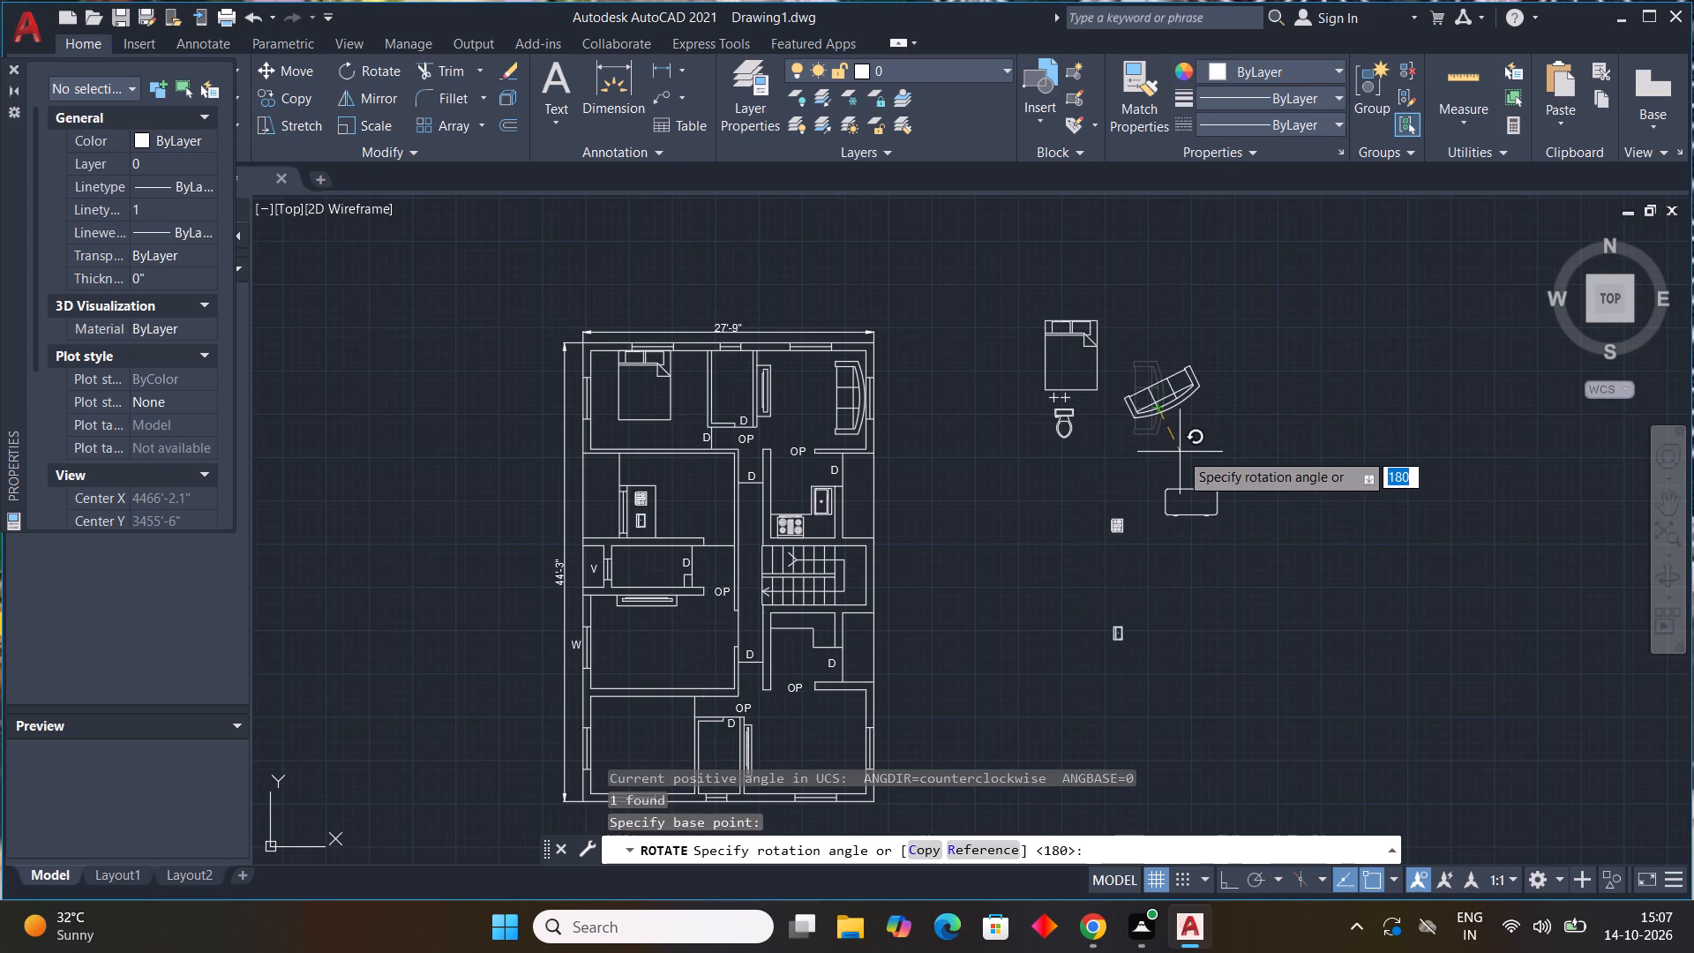
{"action": "key", "text": "F8"}
{"action": "left_click", "coordinate": [1164, 460]}
Copy the rotated loose sofa block, with Ortho off, to the lower wall of the room beside W, facing the TV unit.
{"action": "left_click_drag", "start_coordinate": [1212, 371], "coordinate": [1190, 392]}
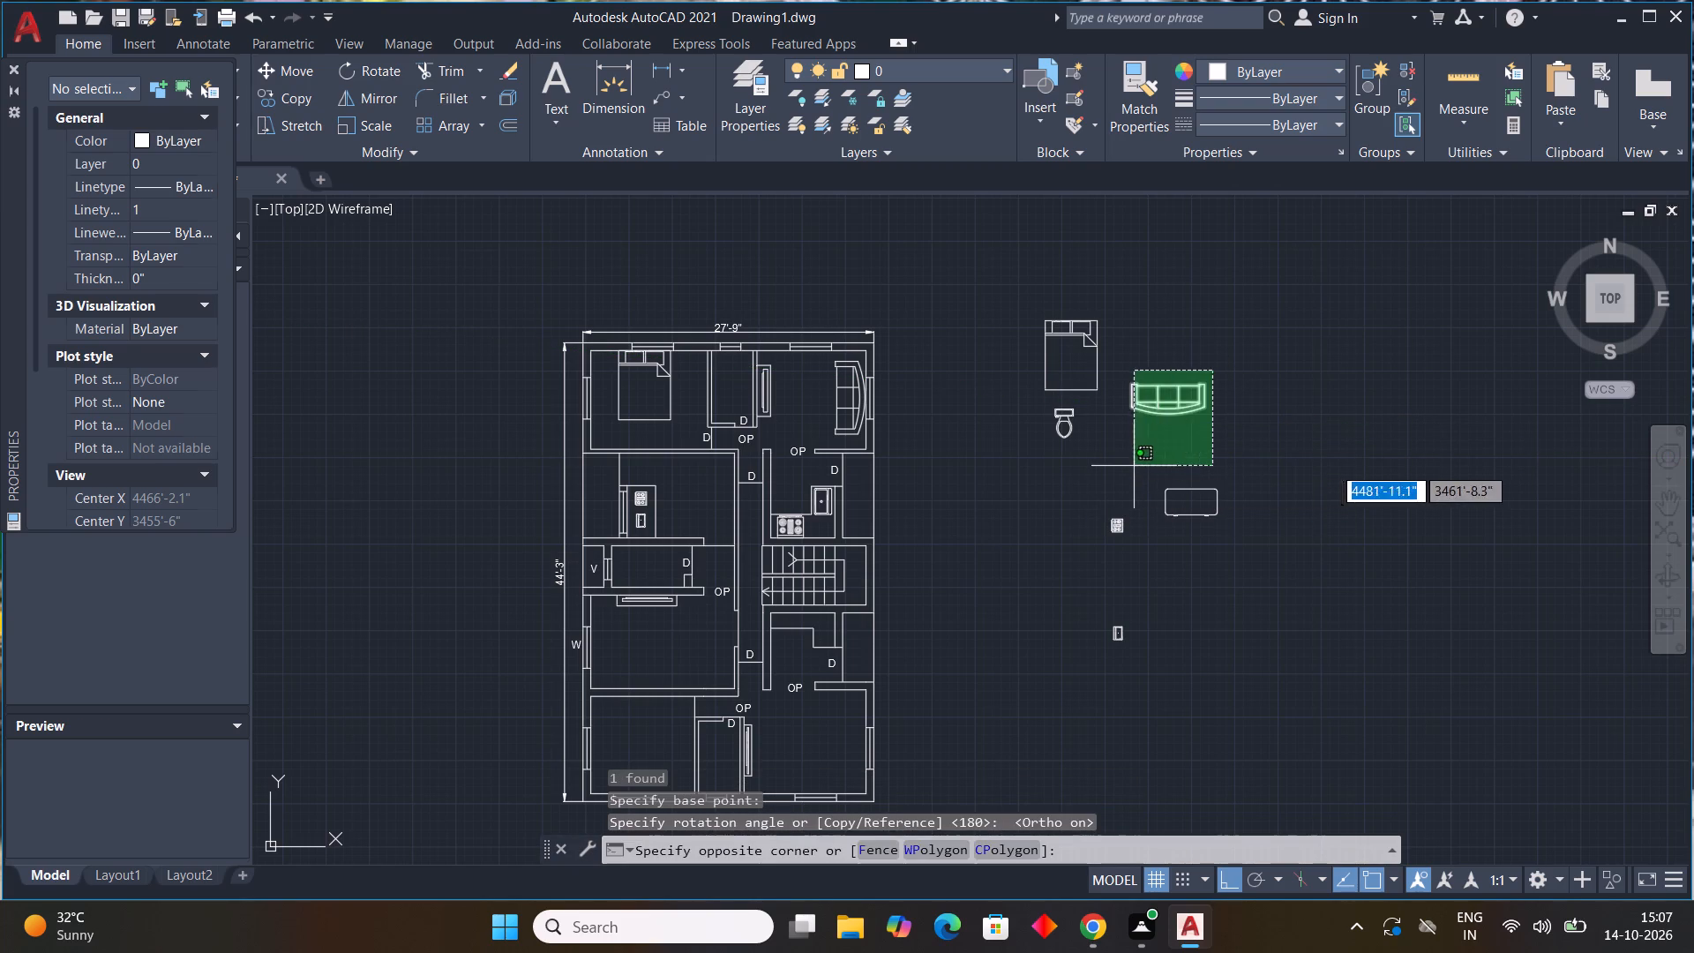
{"action": "left_click", "coordinate": [1134, 466]}
{"action": "key", "text": "c"}
{"action": "key", "text": "o"}
{"action": "key", "text": "space"}
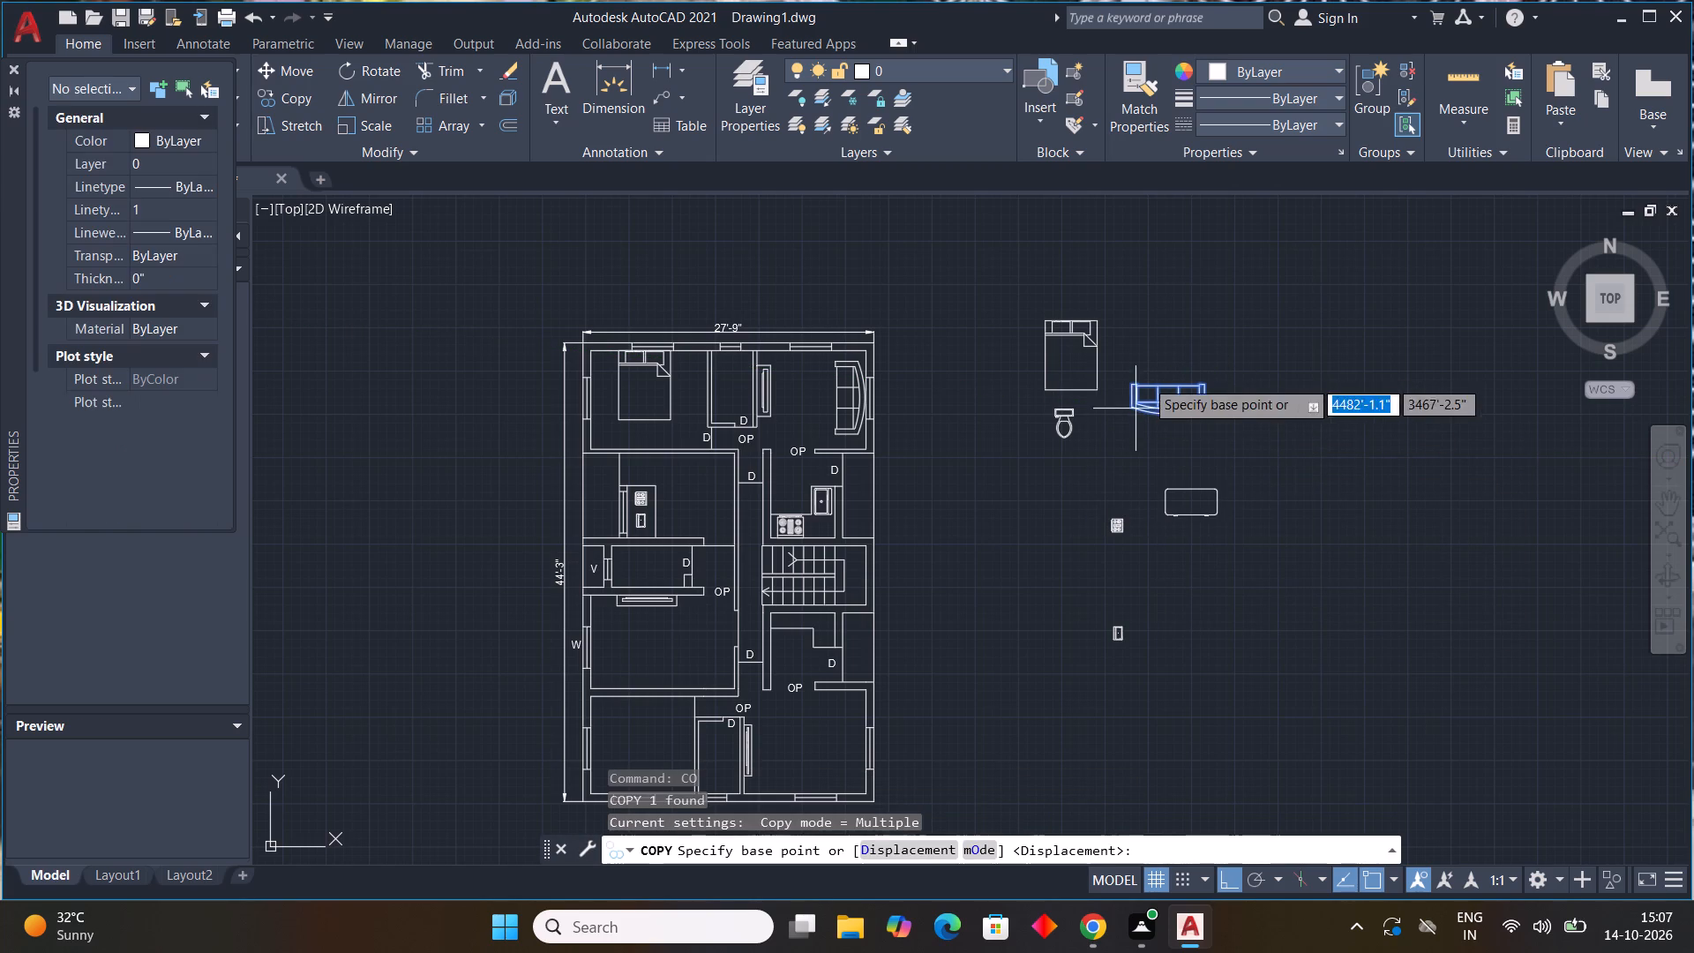
{"action": "left_click", "coordinate": [1165, 404]}
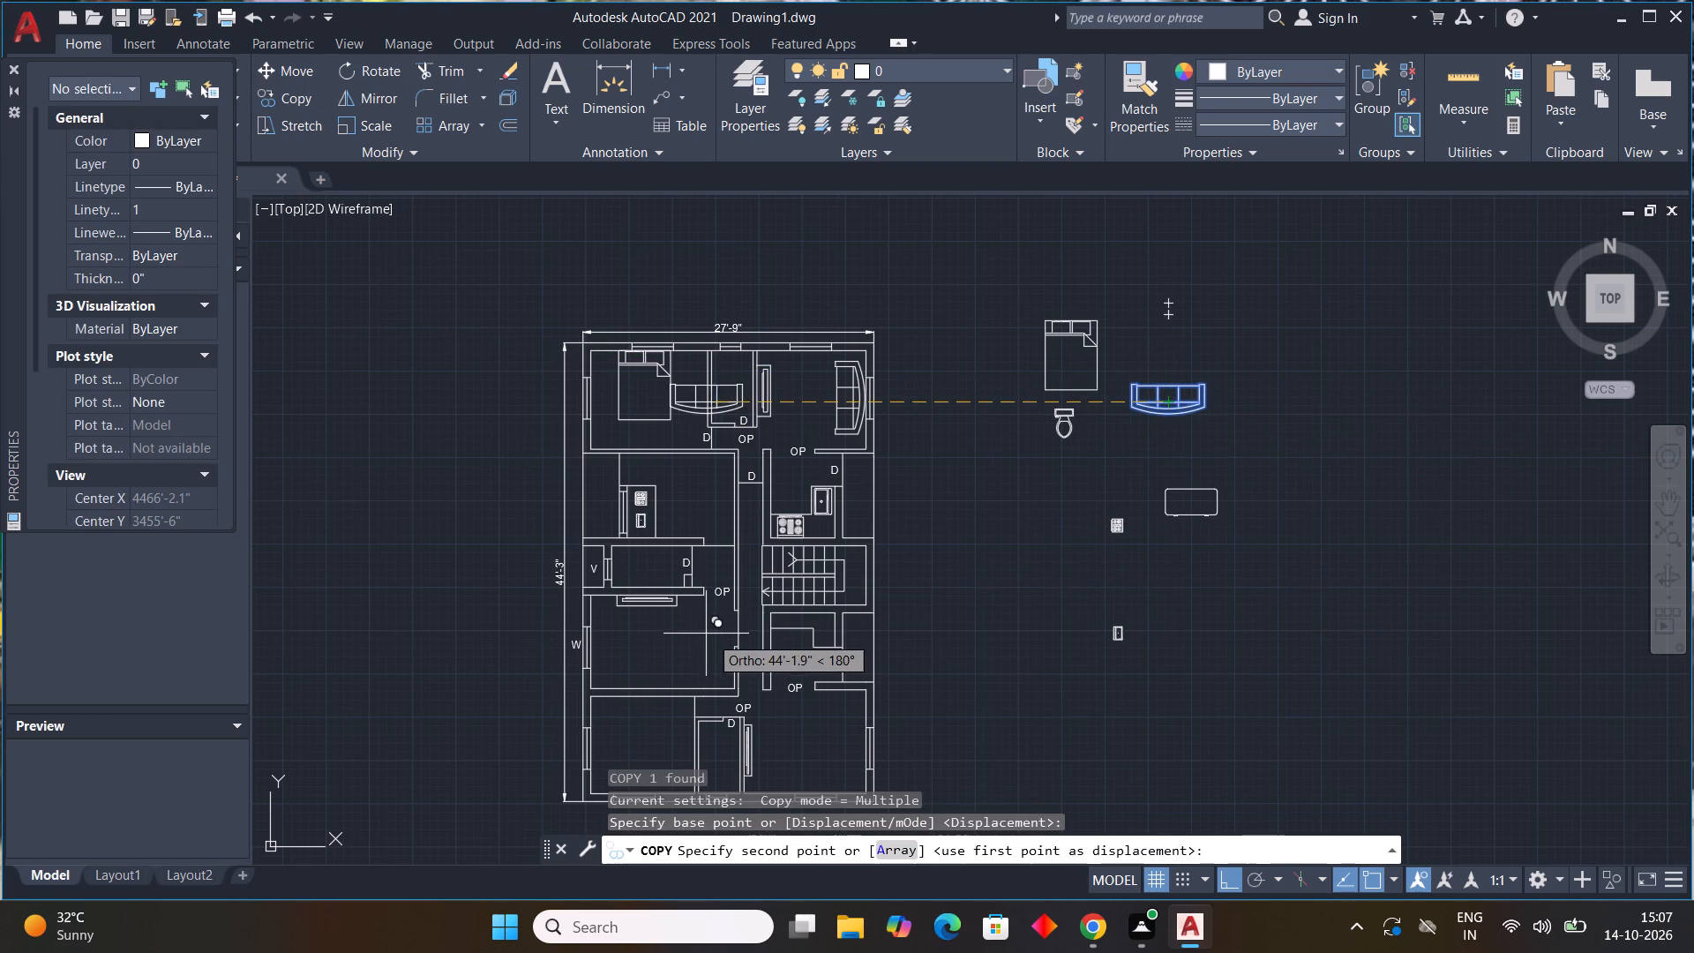
{"action": "key", "text": "F8"}
{"action": "scroll", "coordinate": [630, 663], "scroll_direction": "up", "scroll_amount": 2}
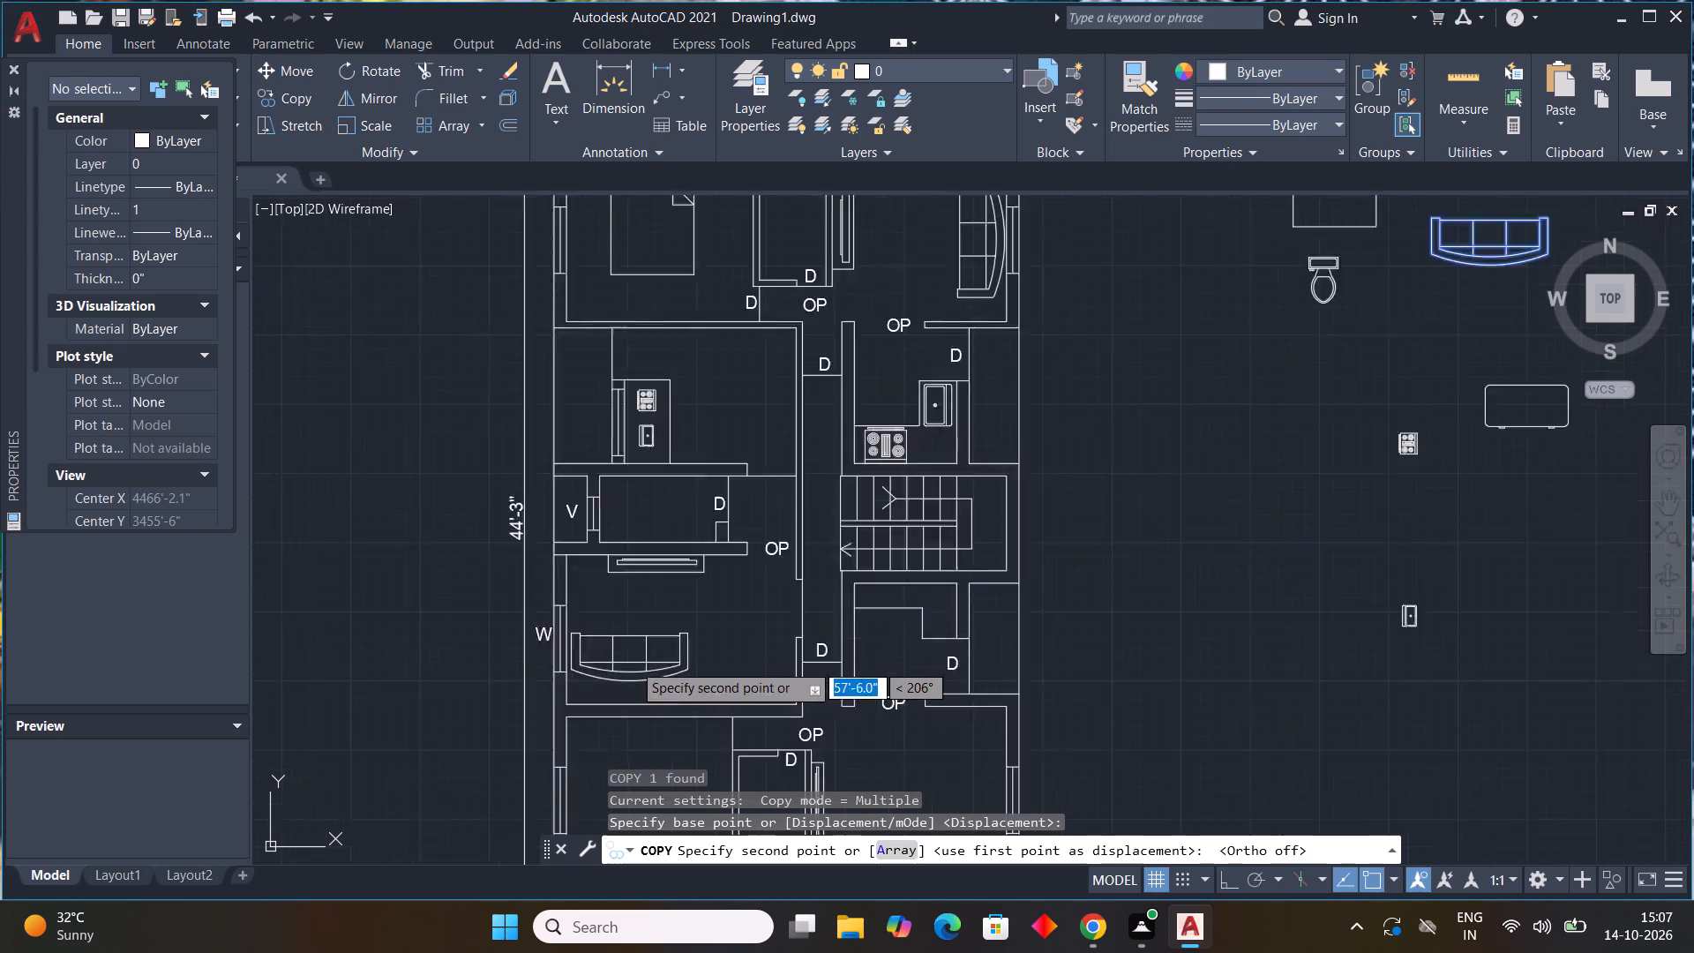
{"action": "scroll", "coordinate": [635, 663], "scroll_direction": "up", "scroll_amount": 1}
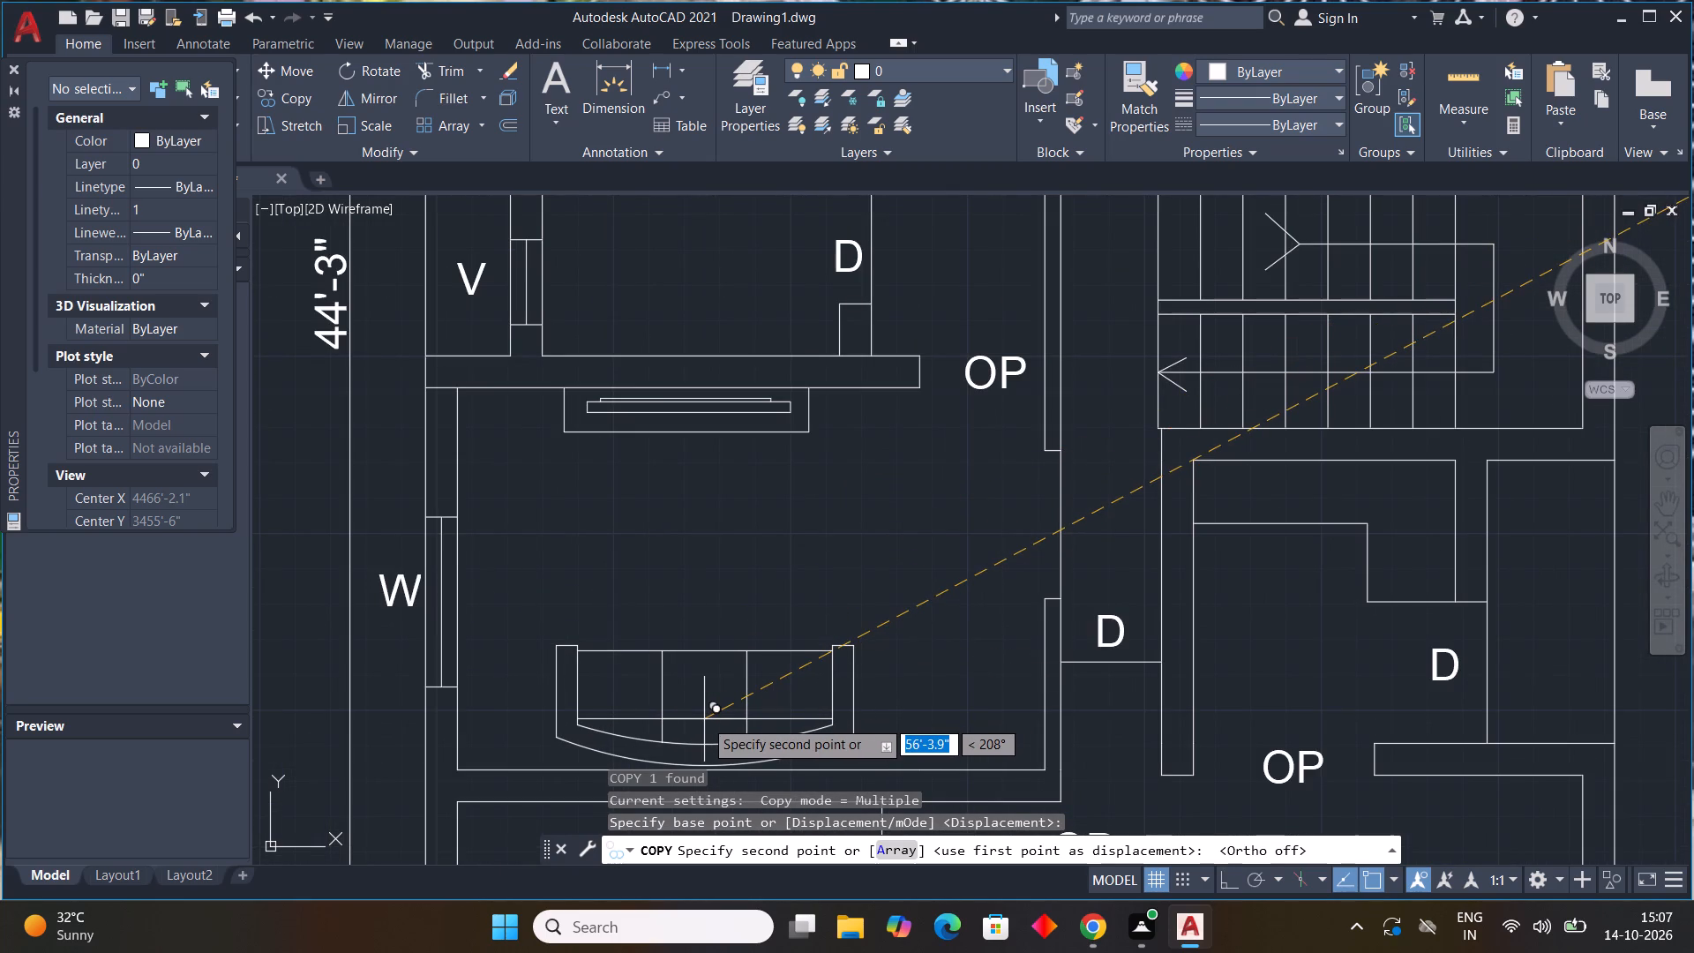
{"action": "left_click", "coordinate": [688, 718]}
{"action": "key", "text": "Escape"}
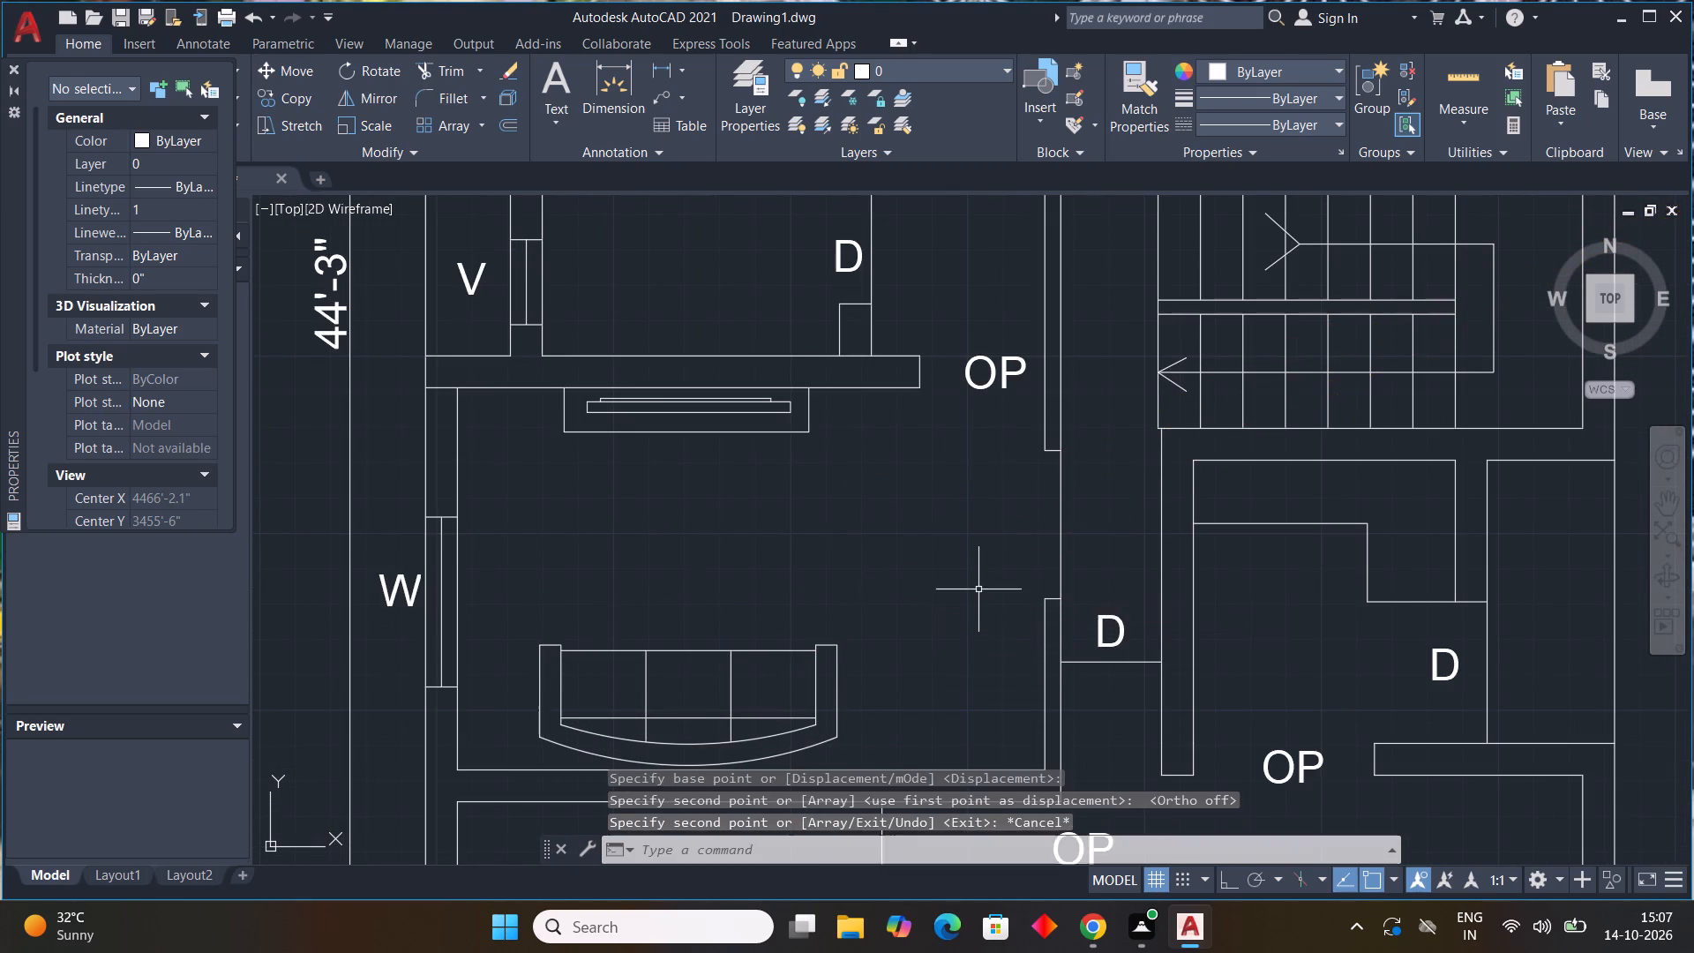
Copy the loose rounded table block between the TV unit and the sofa in the room beside W.
{"action": "scroll", "coordinate": [989, 583], "scroll_direction": "down", "scroll_amount": 4}
{"action": "left_click", "coordinate": [1318, 481]}
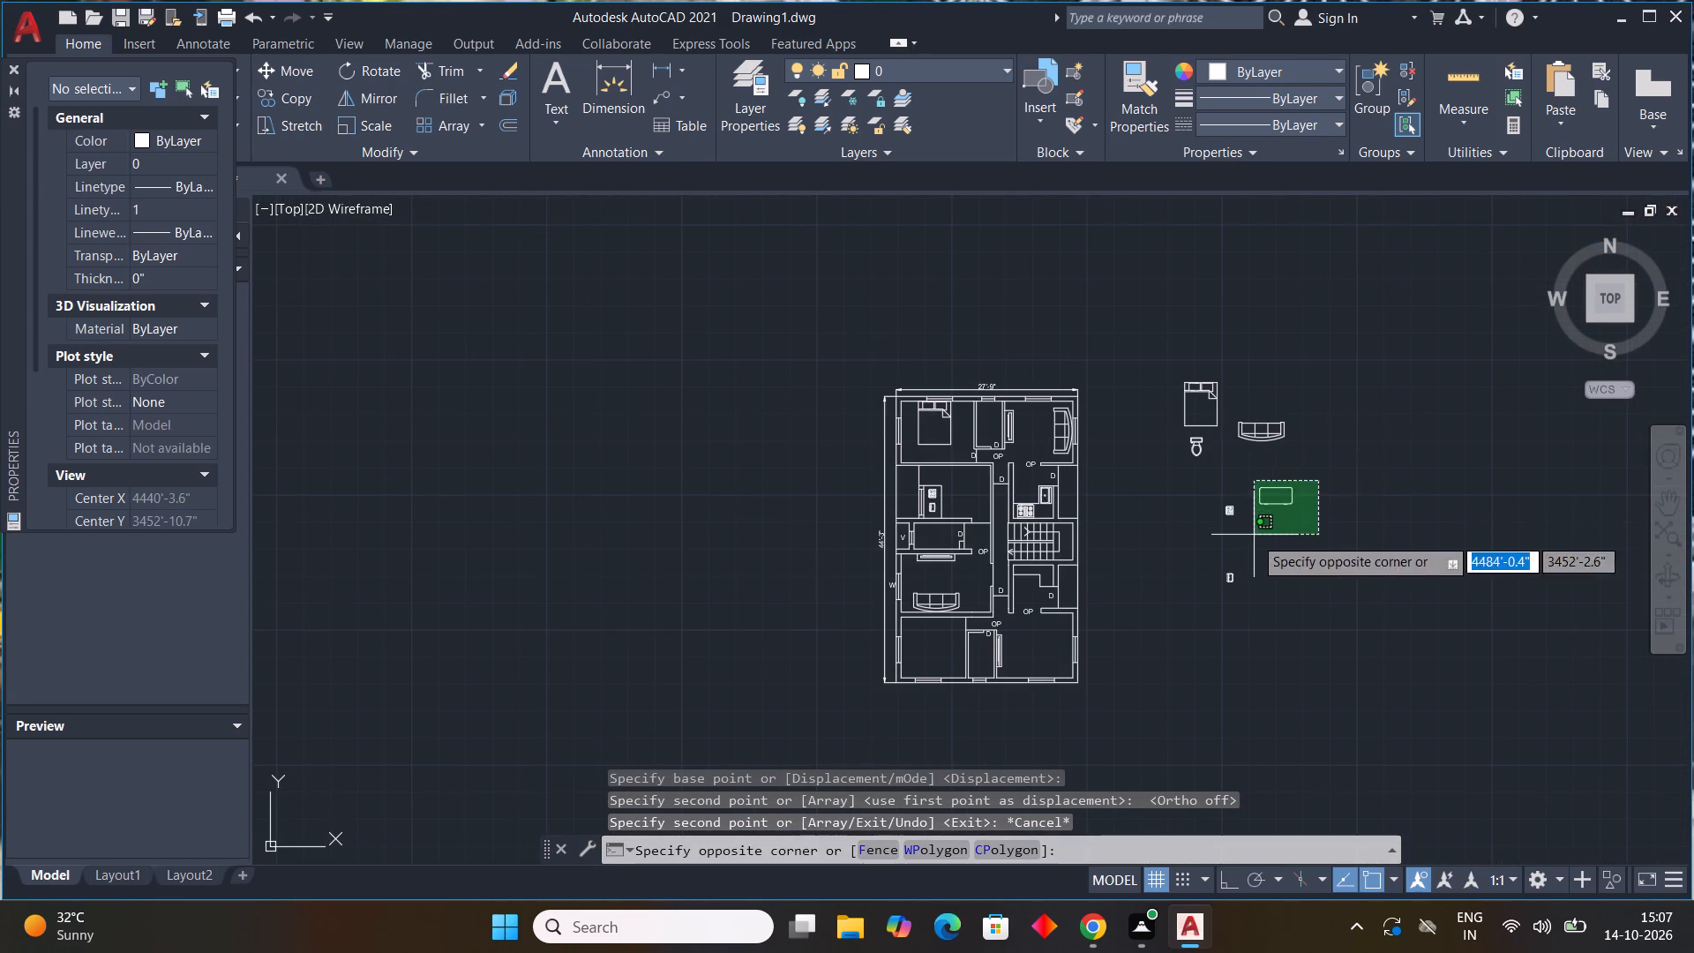
{"action": "left_click", "coordinate": [1254, 537]}
{"action": "scroll", "coordinate": [1362, 523], "scroll_direction": "up", "scroll_amount": 3}
{"action": "scroll", "coordinate": [1362, 523], "scroll_direction": "down", "scroll_amount": 2}
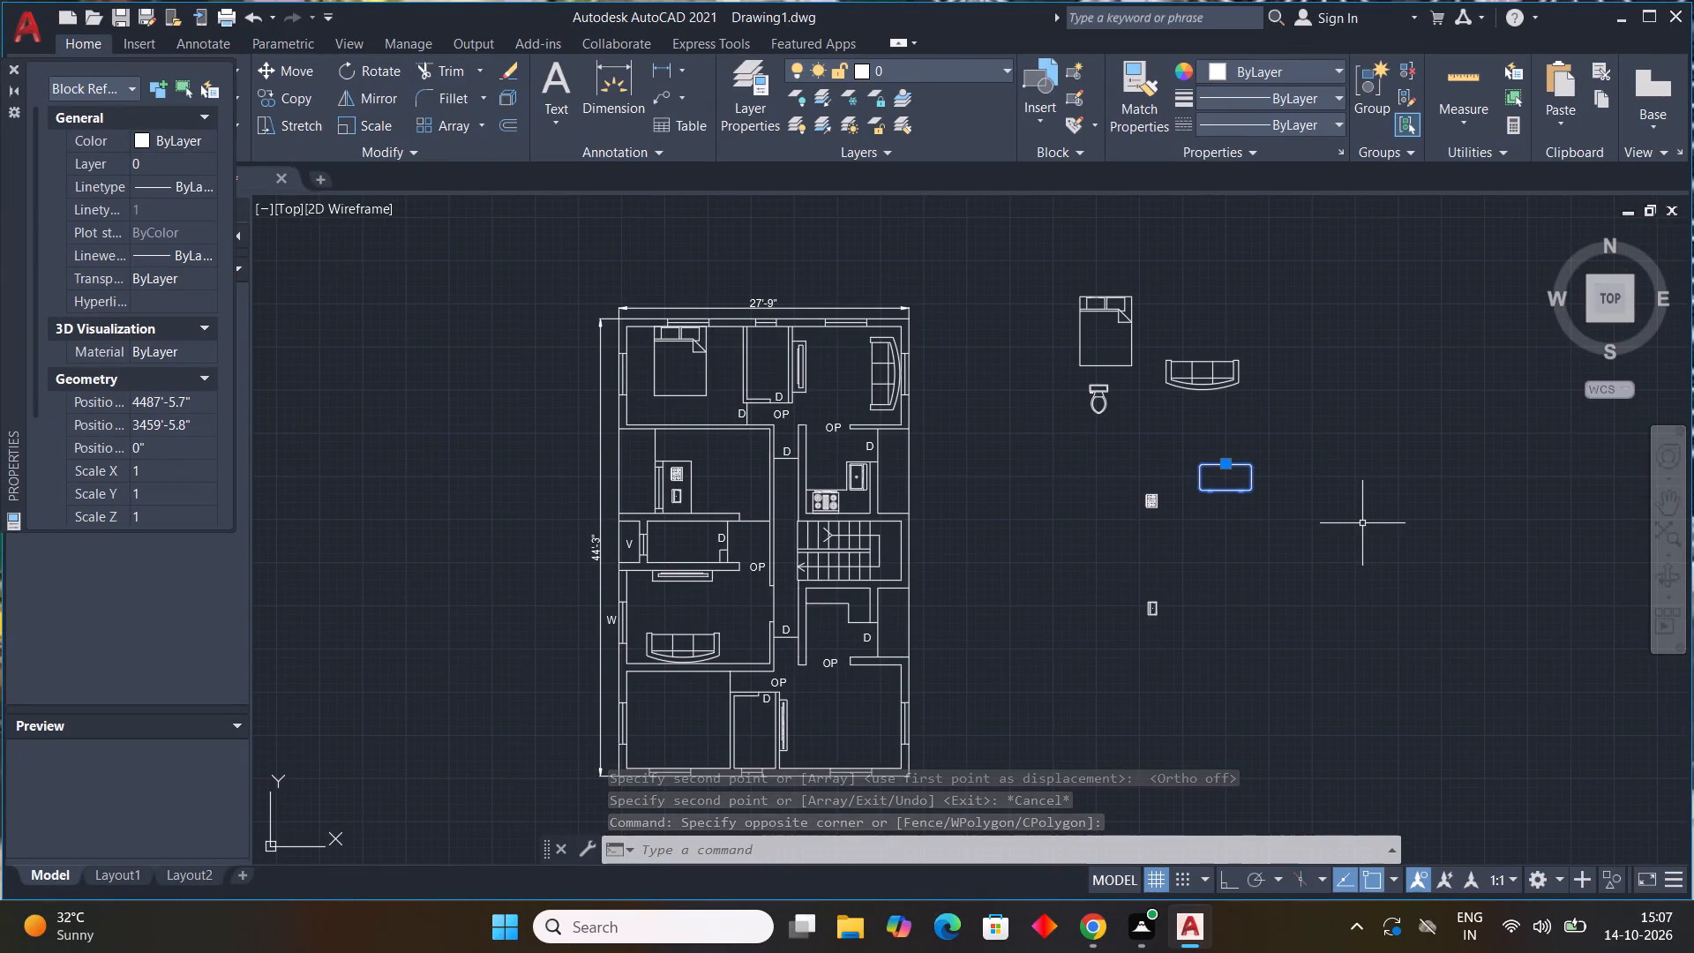
{"action": "type", "text": "CO"}
{"action": "key", "text": "space"}
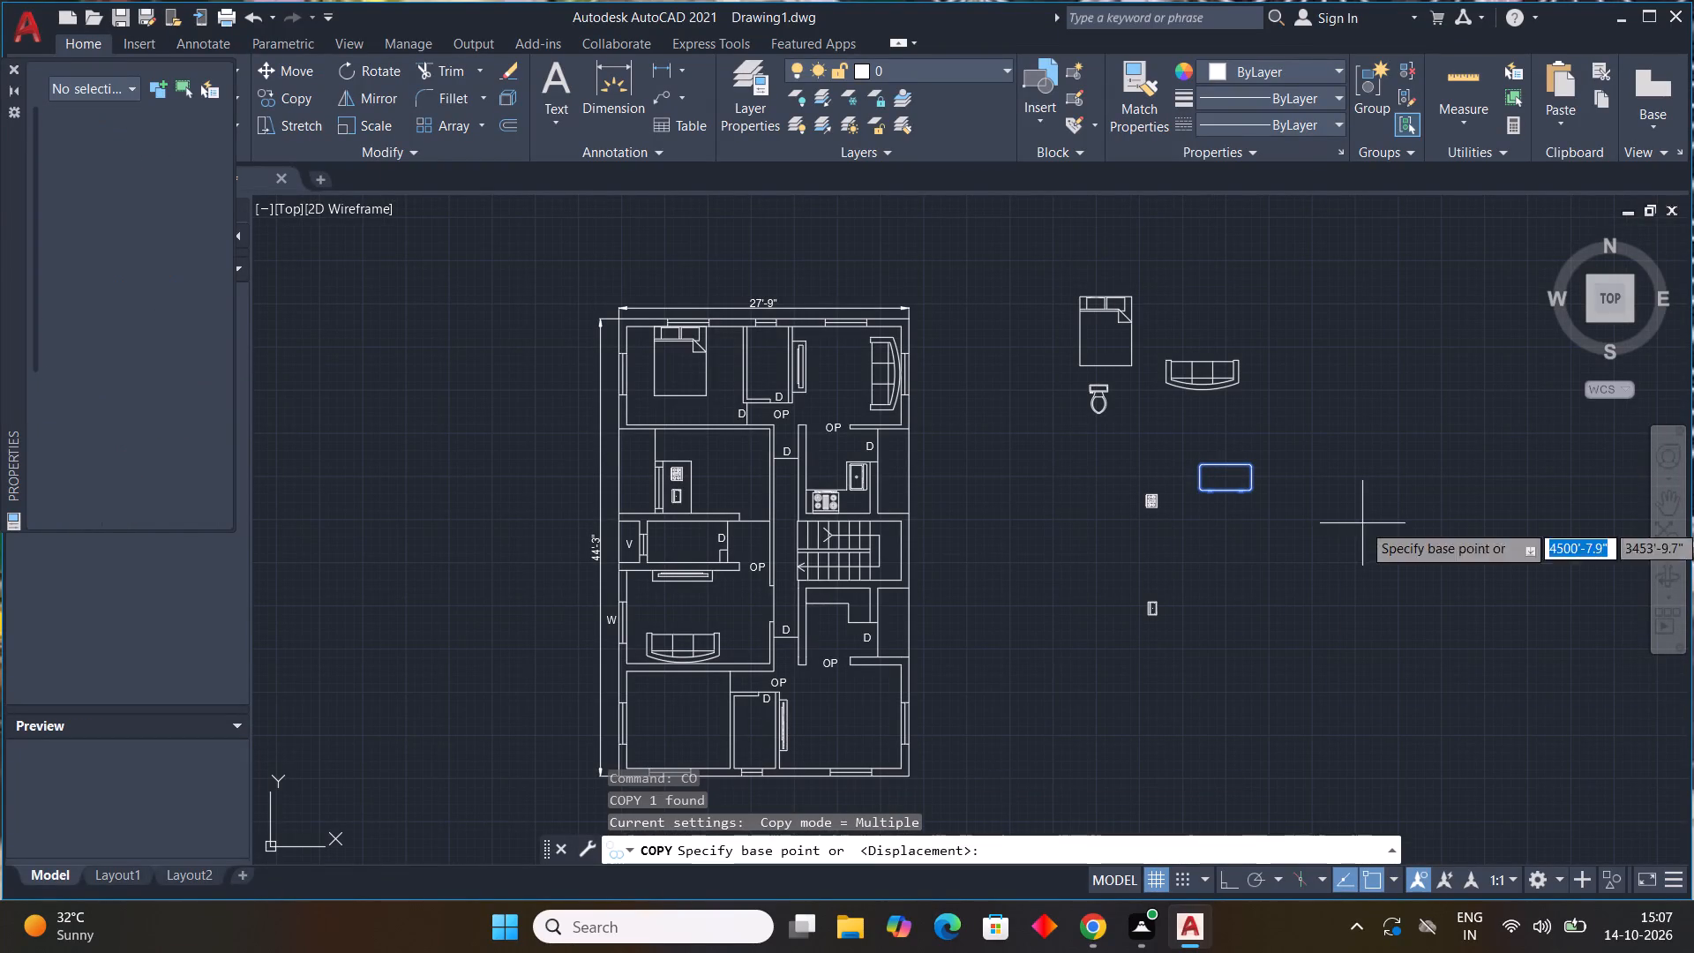
{"action": "left_click", "coordinate": [1223, 485]}
{"action": "scroll", "coordinate": [669, 622], "scroll_direction": "up", "scroll_amount": 3}
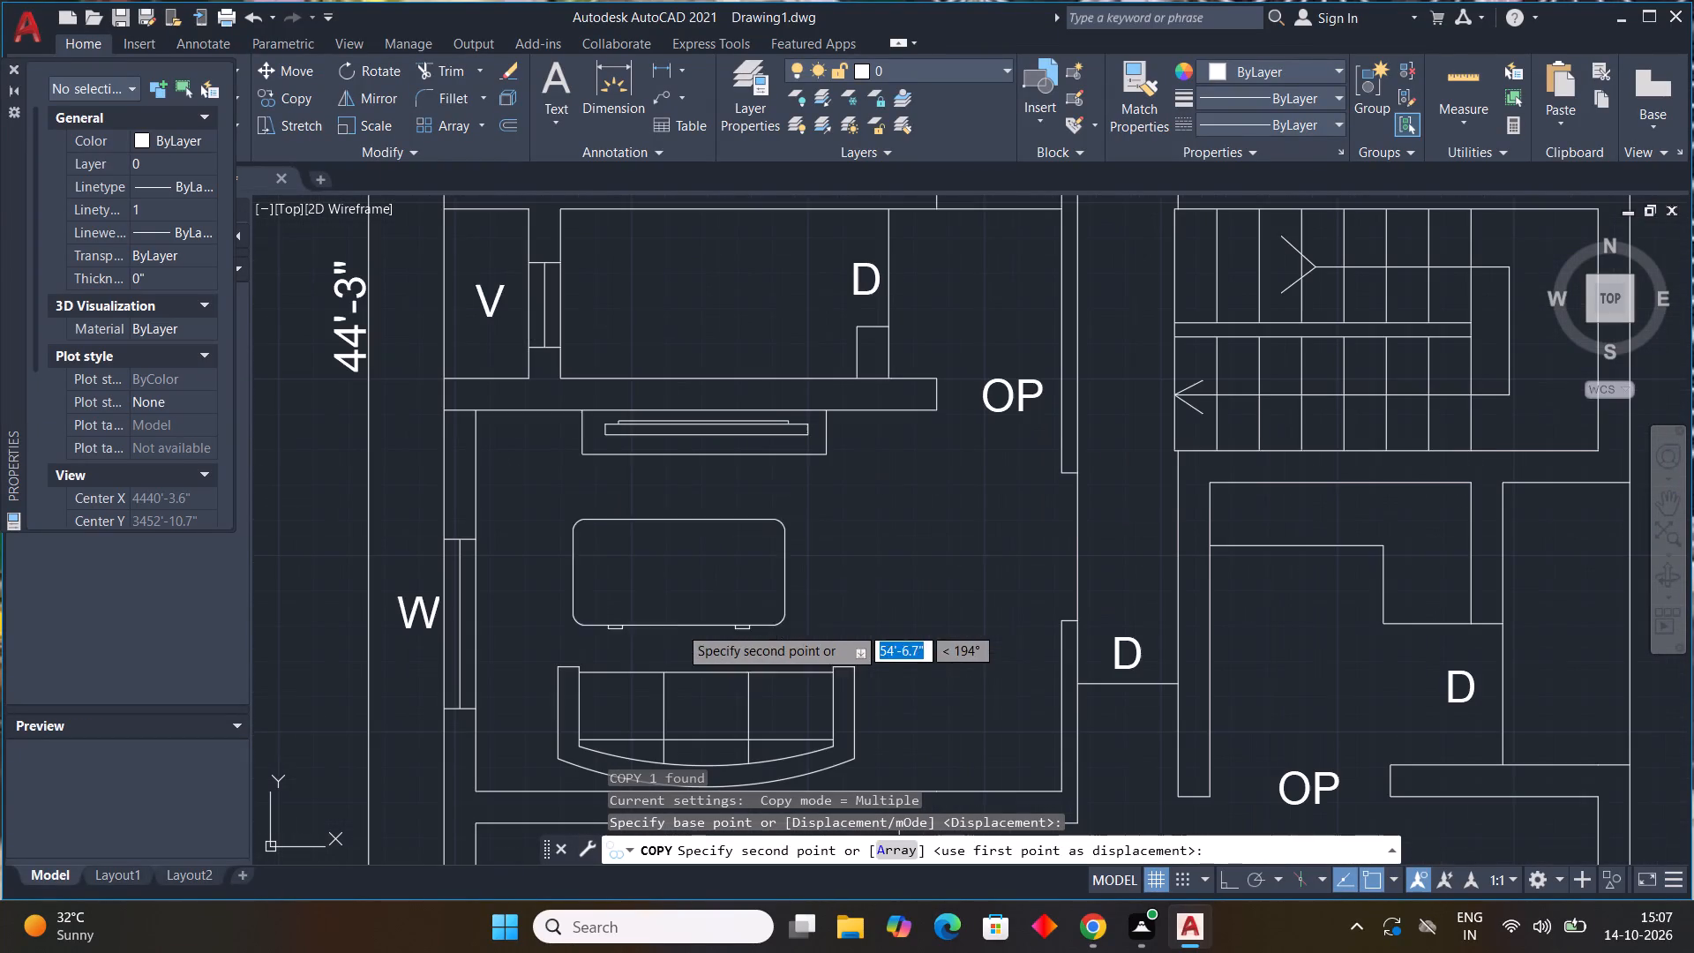
{"action": "left_click", "coordinate": [710, 650]}
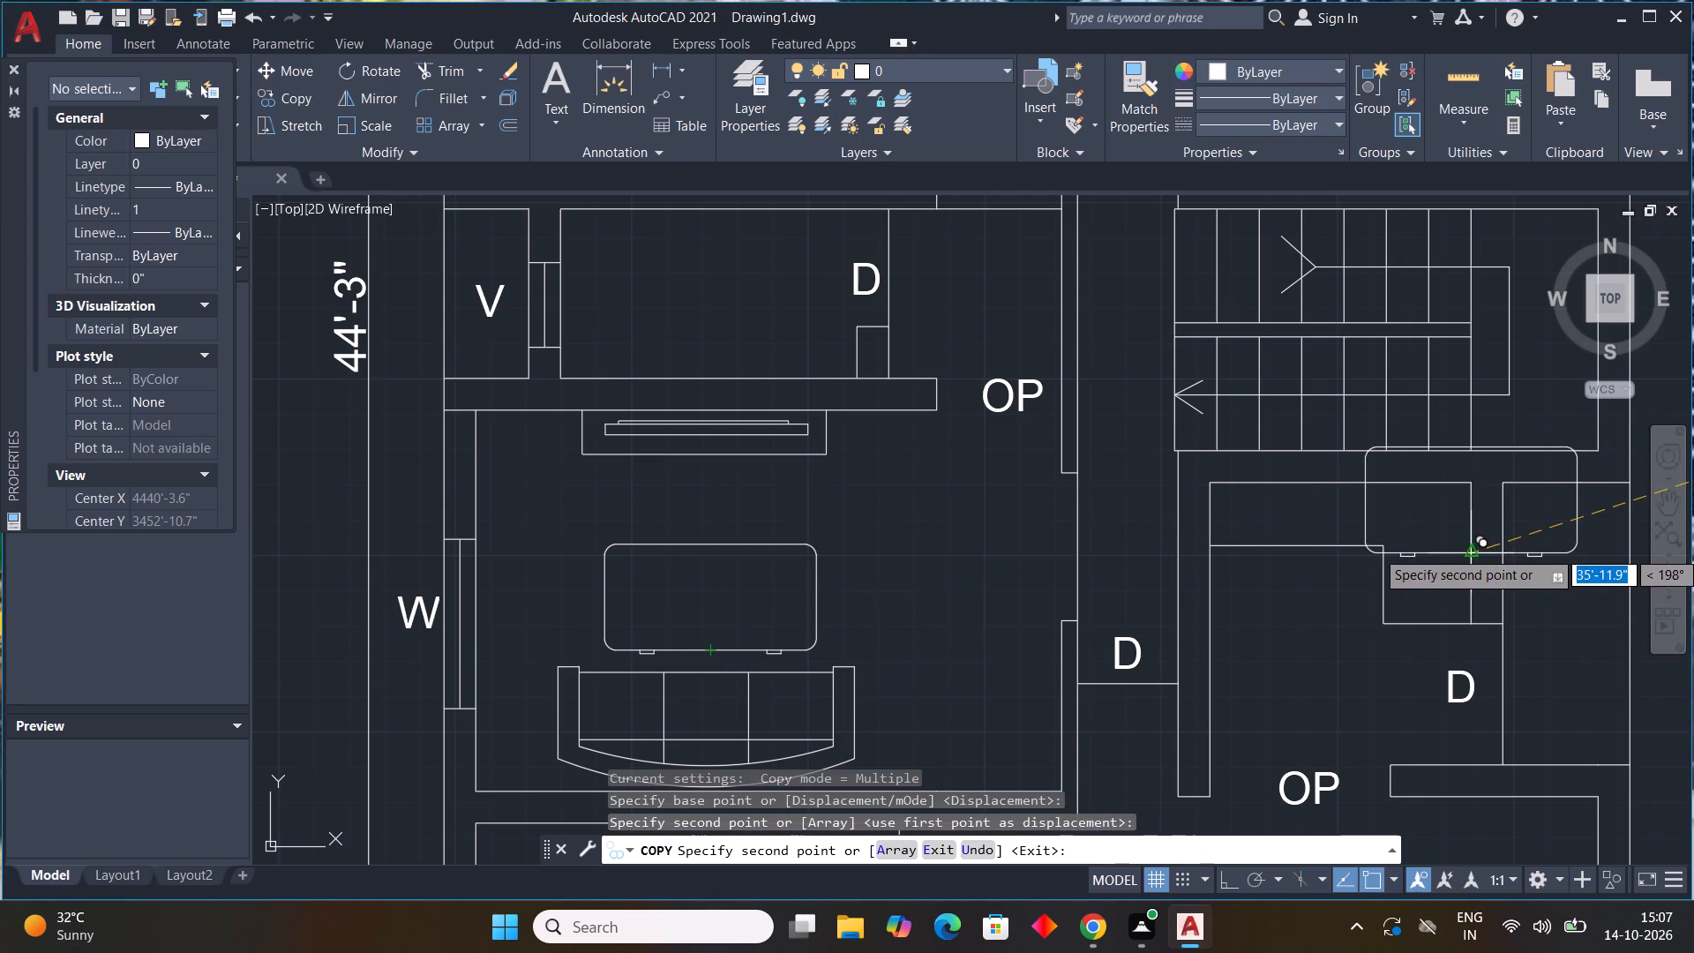
{"action": "key", "text": "Escape"}
Copy the loose toilet block into the small room beside the upper bedroom, with its tank against the top wall under the window.
{"action": "scroll", "coordinate": [1495, 526], "scroll_direction": "down", "scroll_amount": 3}
{"action": "middle_click_drag", "start_coordinate": [1658, 587], "coordinate": [1454, 552]}
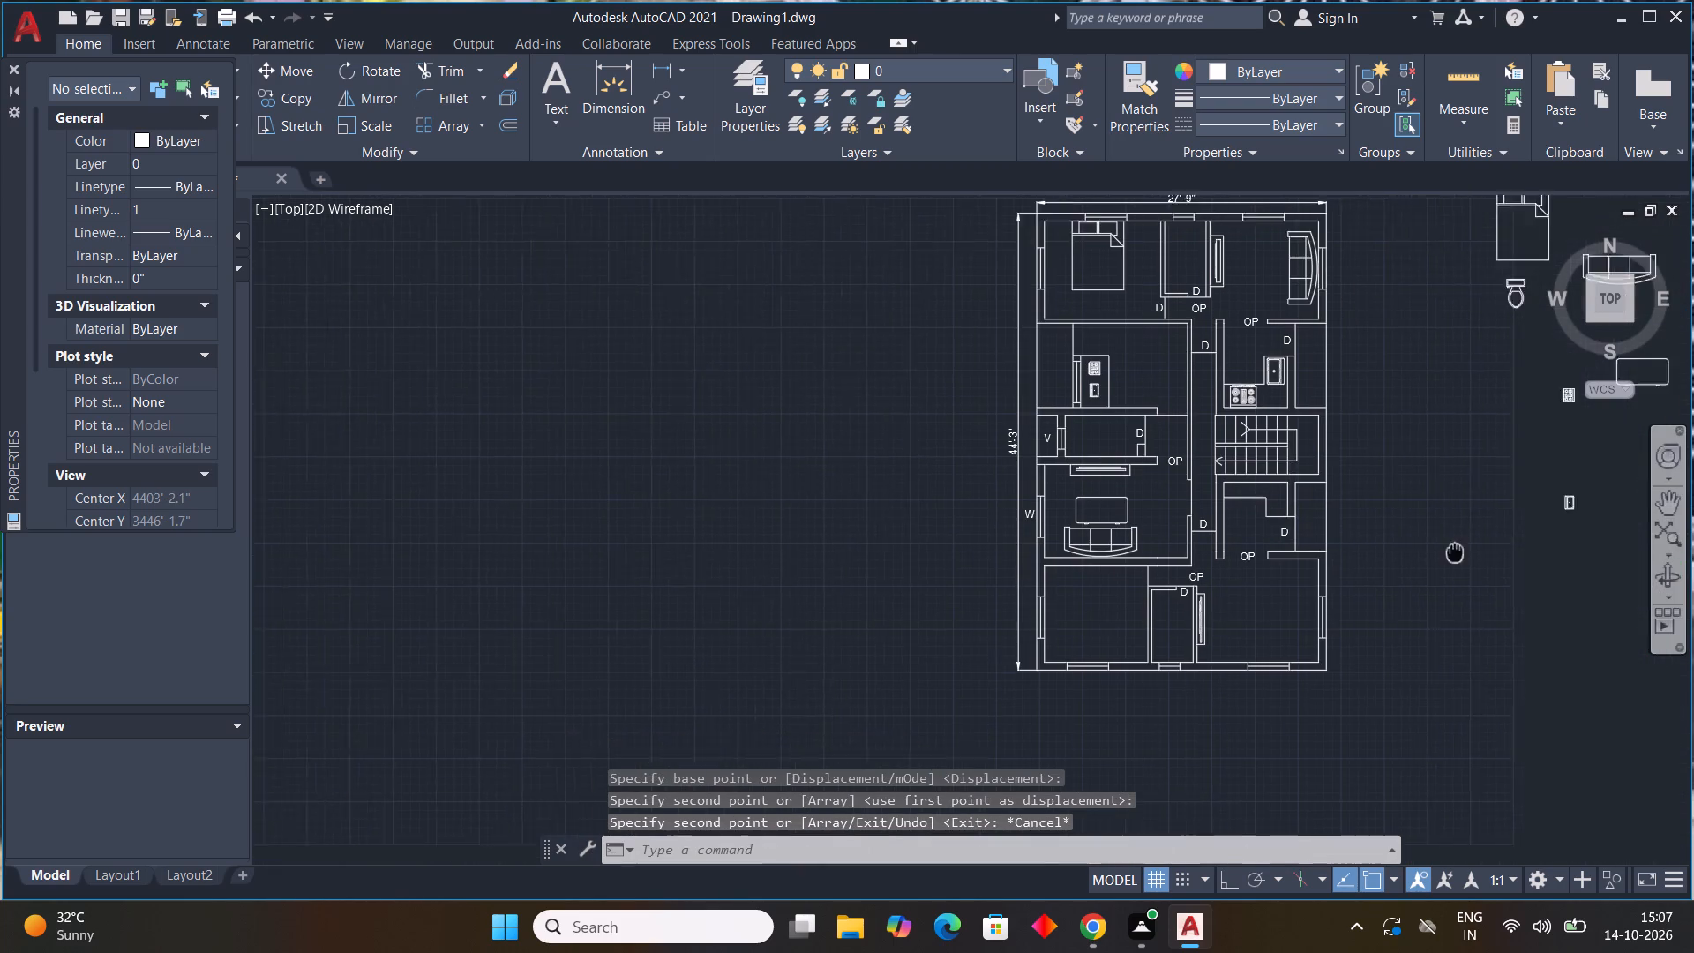
{"action": "middle_click_drag", "start_coordinate": [1454, 552], "coordinate": [1308, 526]}
{"action": "middle_click_drag", "start_coordinate": [1375, 499], "coordinate": [1263, 628]}
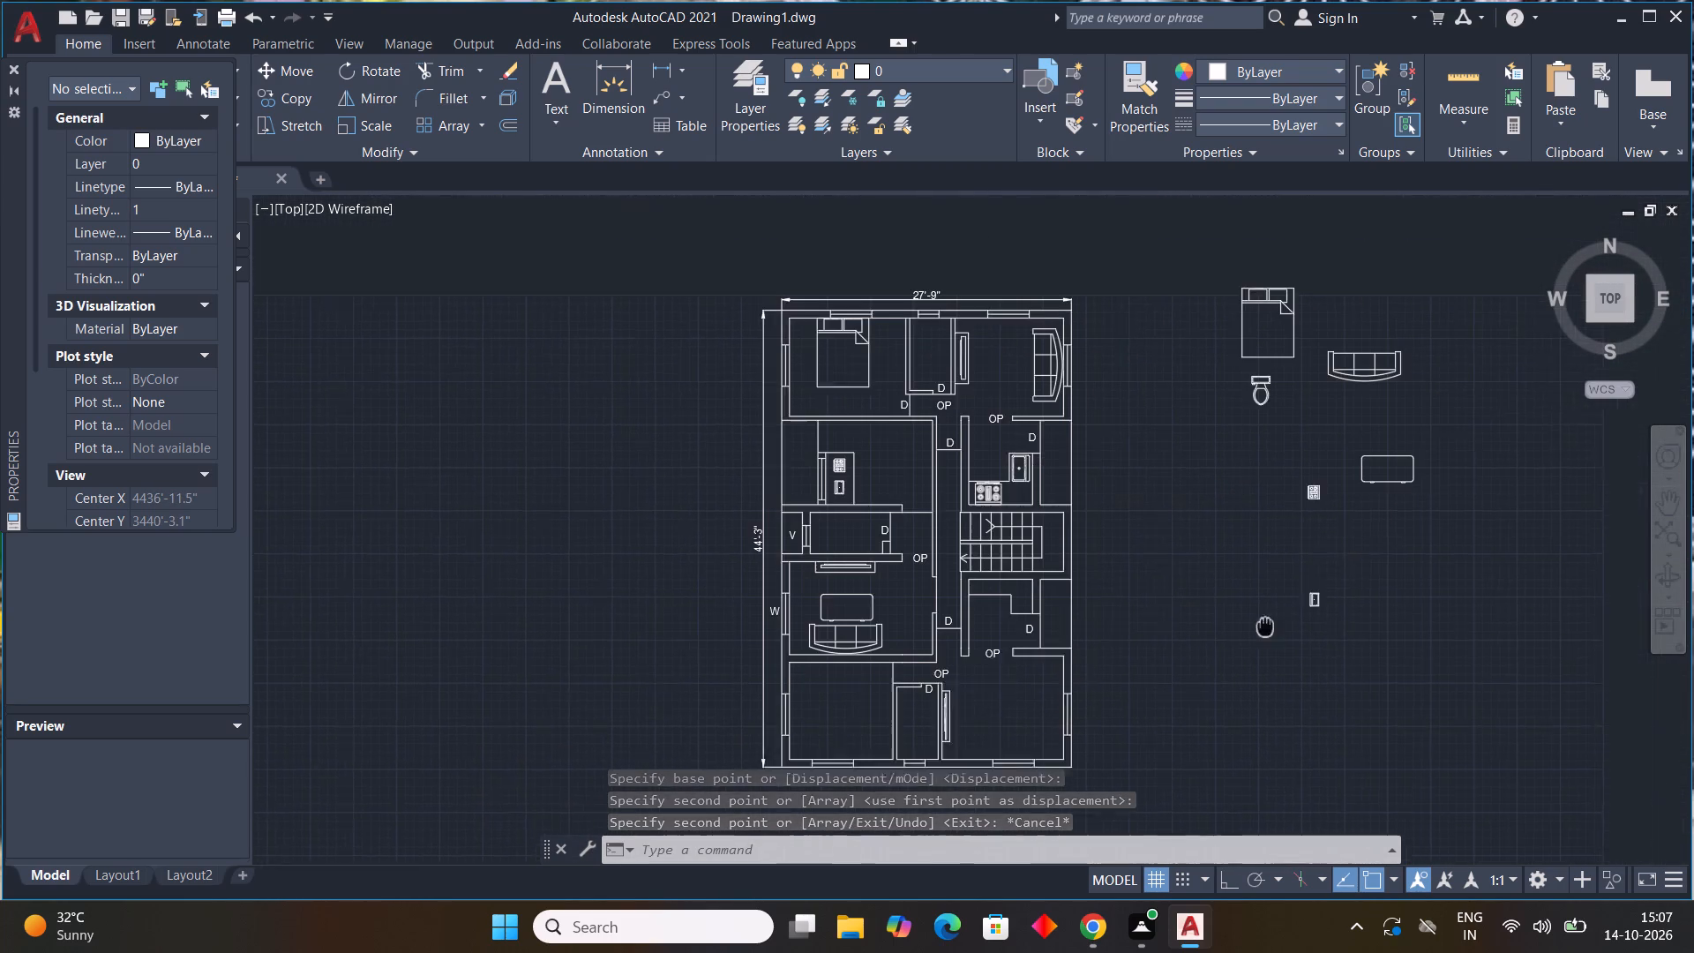
{"action": "middle_click_drag", "start_coordinate": [1263, 628], "coordinate": [1209, 647]}
{"action": "left_click", "coordinate": [1253, 286]}
{"action": "left_click", "coordinate": [1254, 286]}
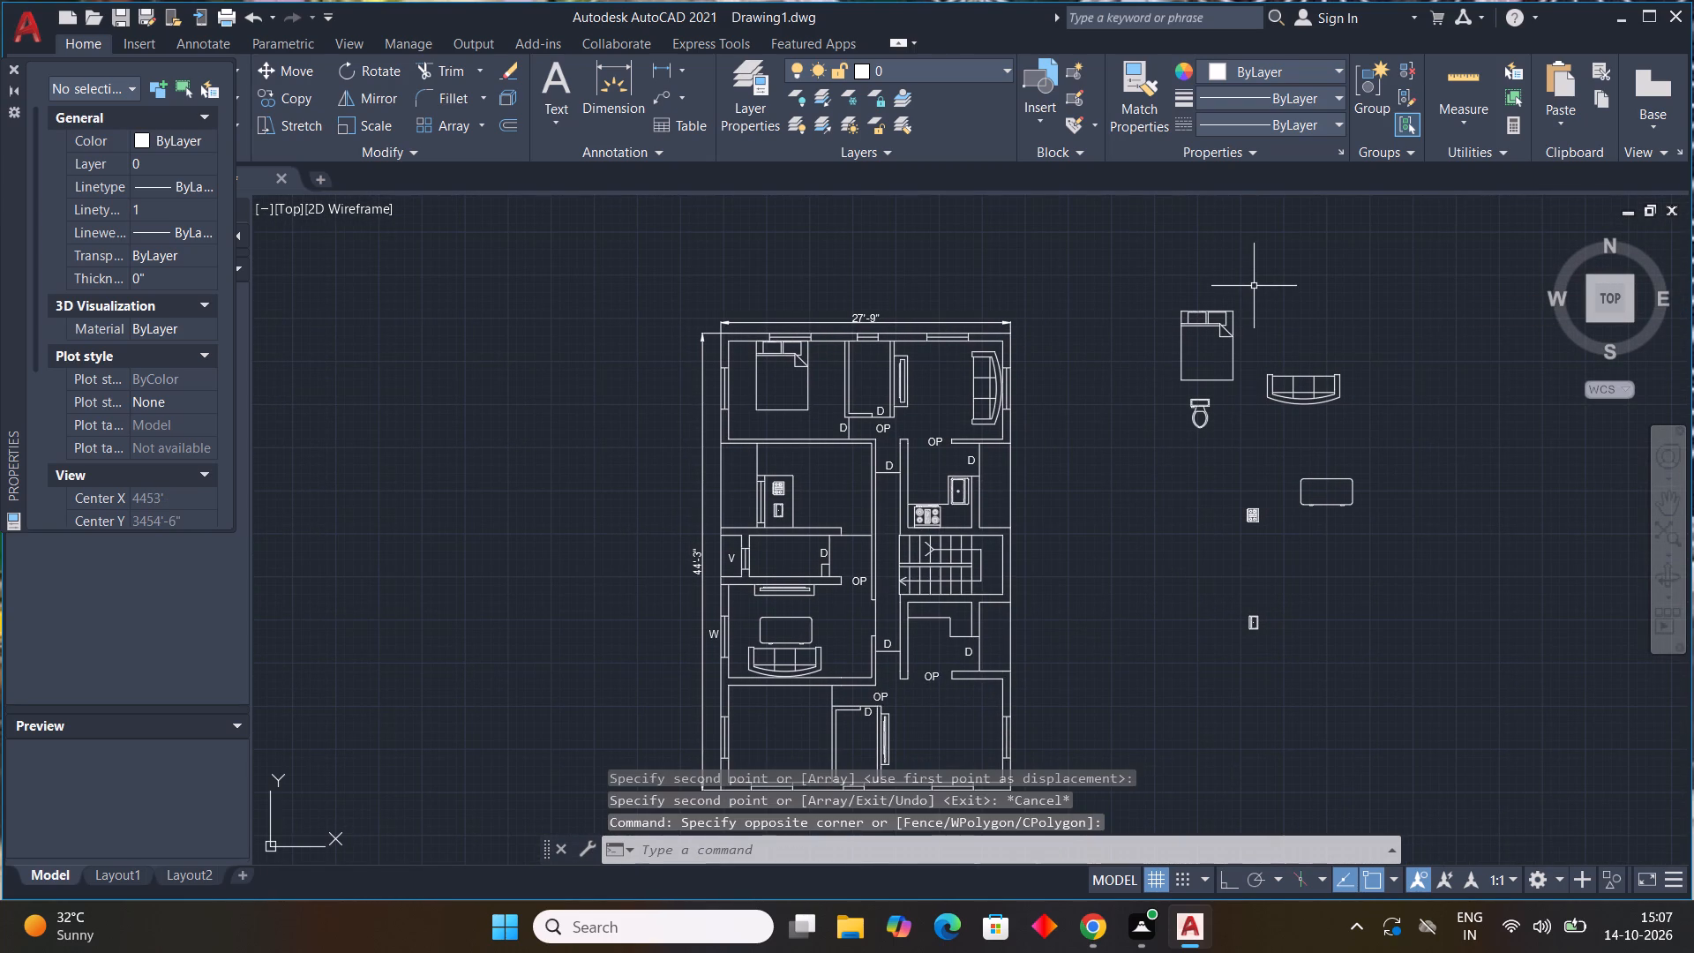
{"action": "left_click", "coordinate": [1191, 413]}
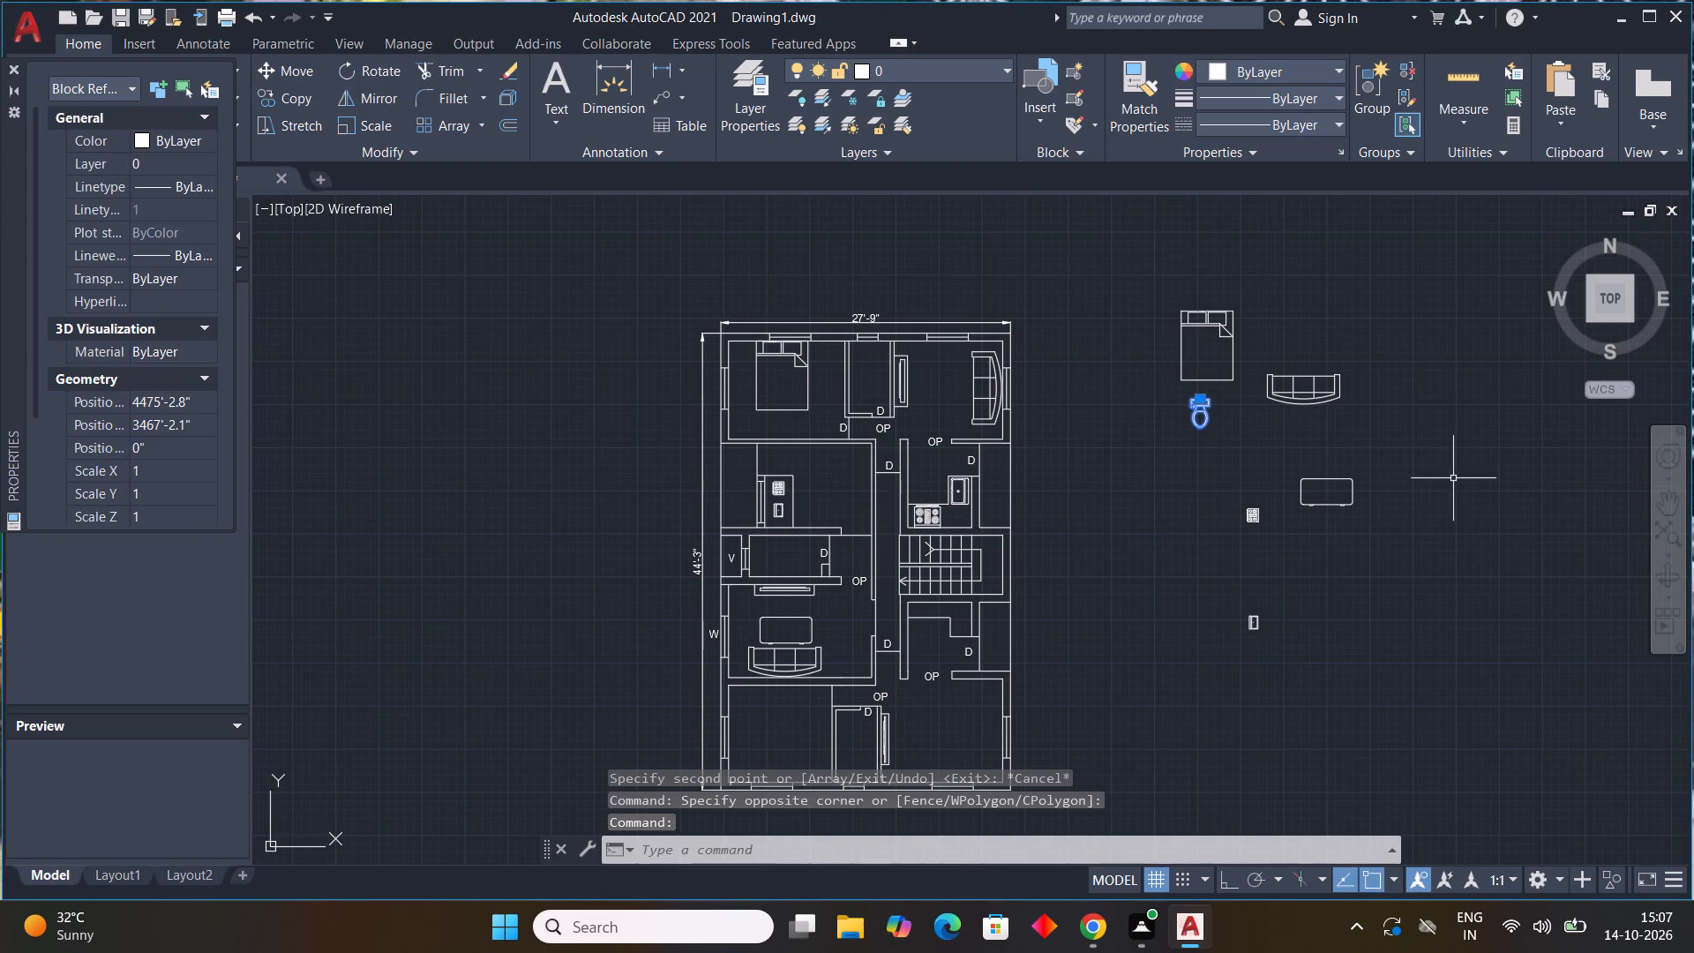
{"action": "type", "text": "CO"}
{"action": "key", "text": "space"}
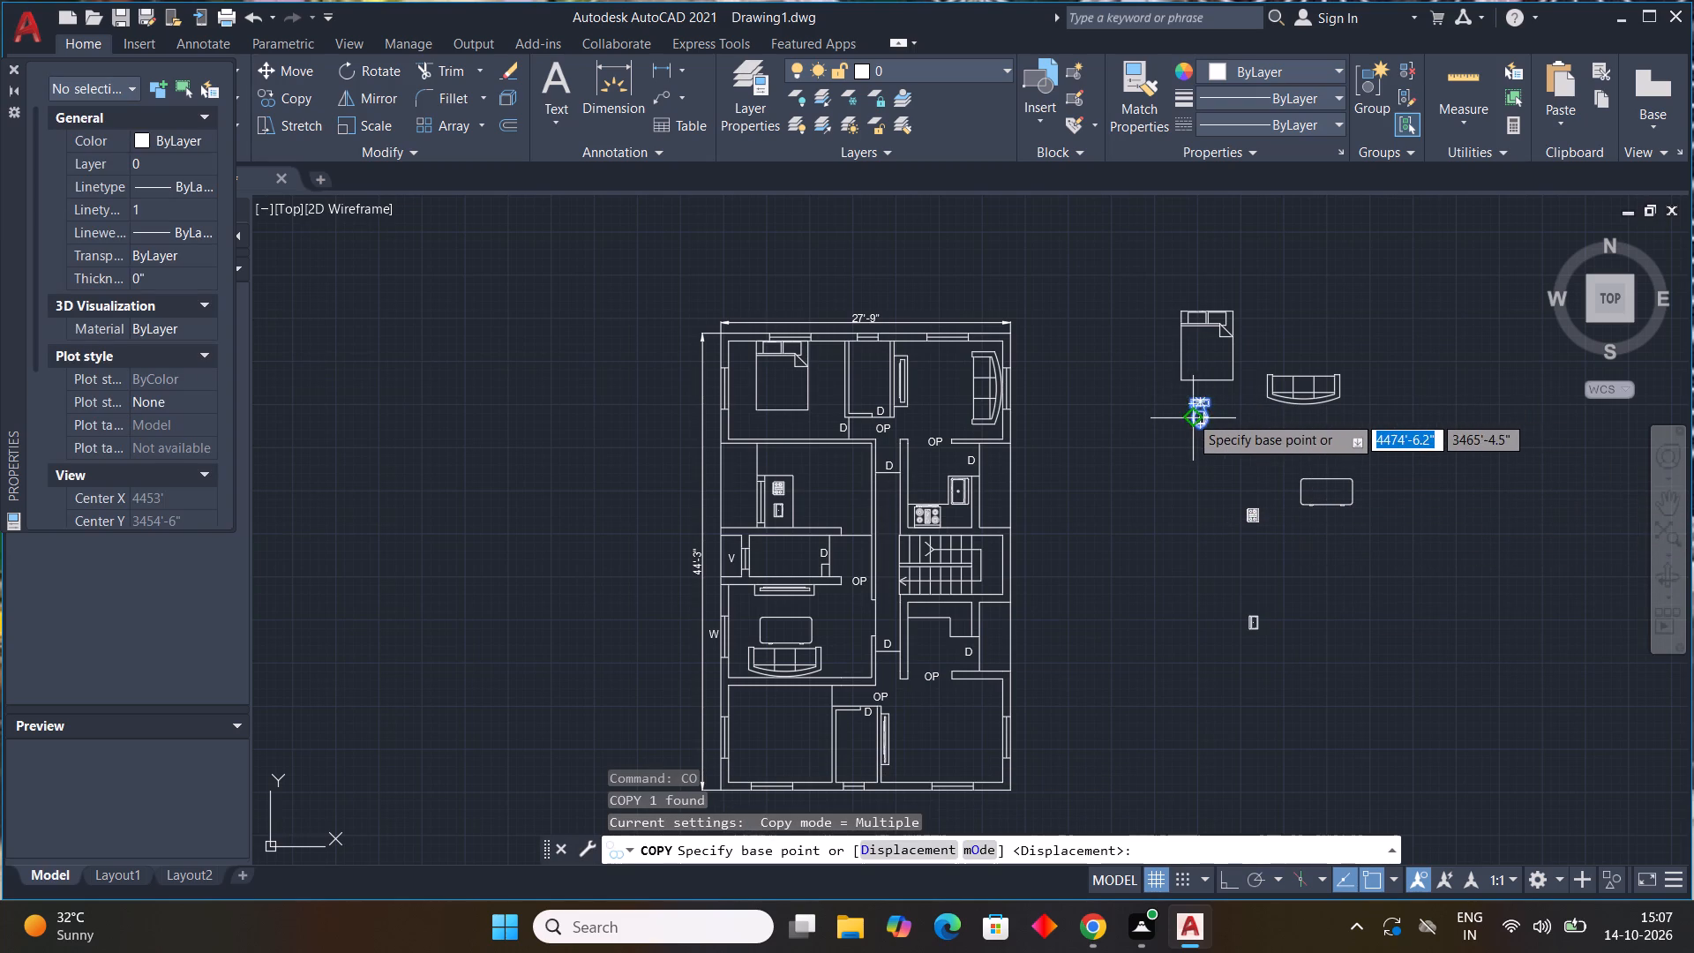
{"action": "left_click_drag", "start_coordinate": [1195, 403], "coordinate": [1175, 403]}
{"action": "scroll", "coordinate": [861, 351], "scroll_direction": "up", "scroll_amount": 2}
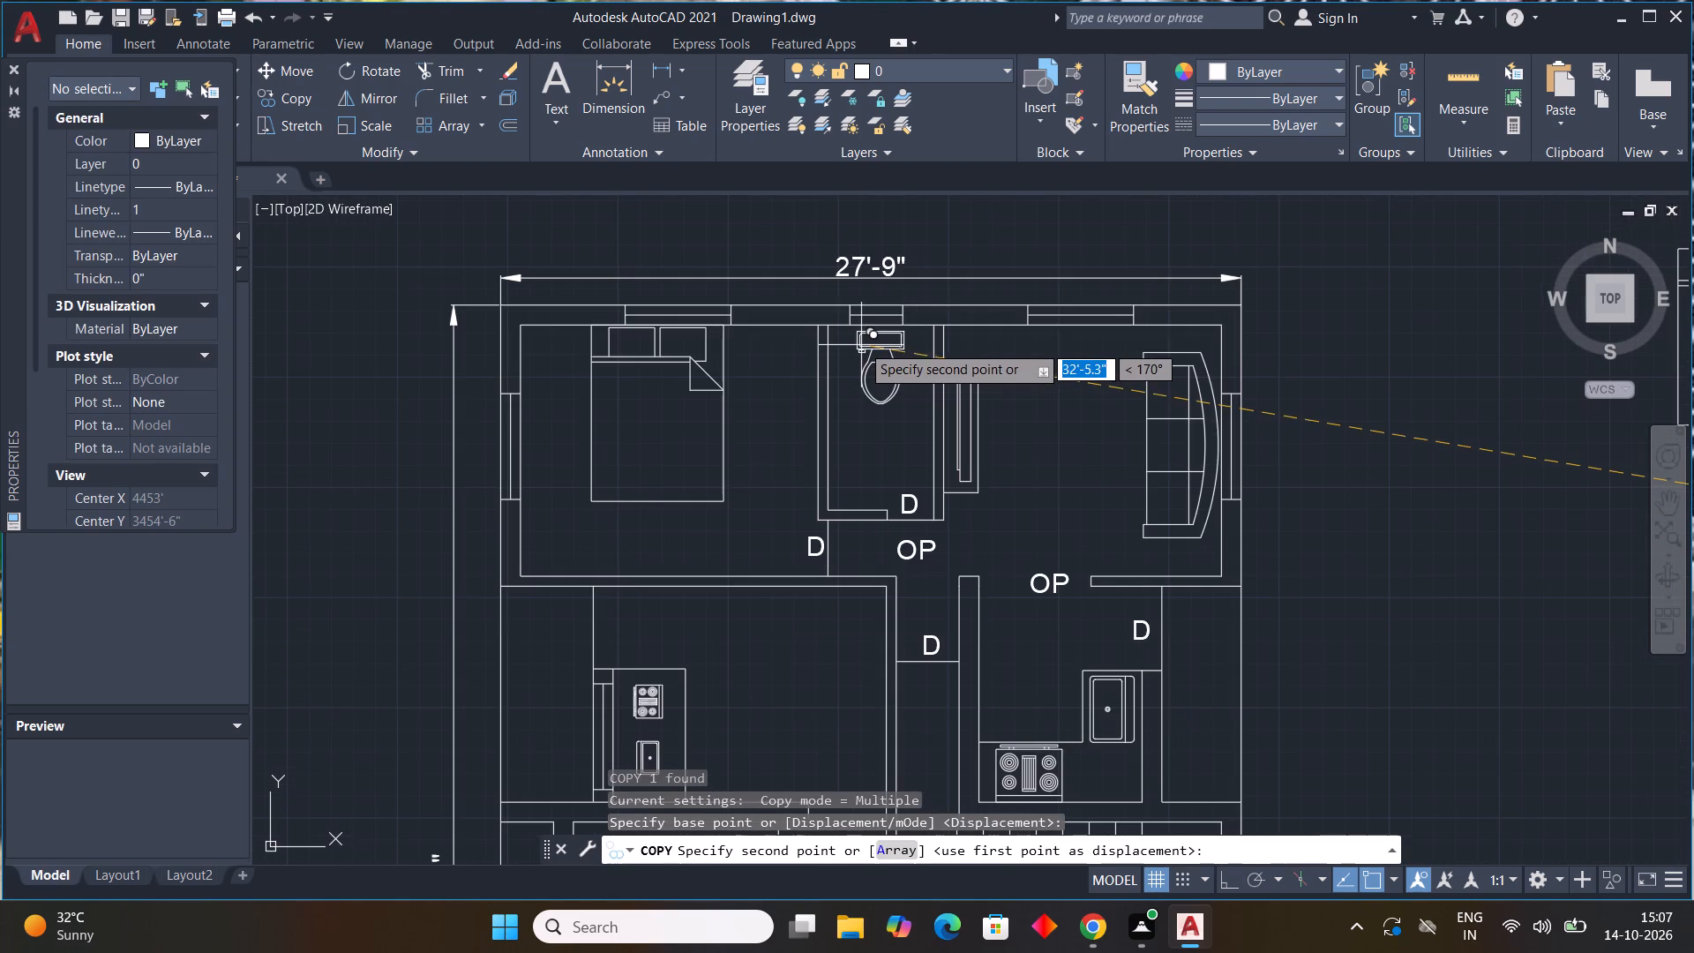
{"action": "left_click", "coordinate": [861, 341]}
{"action": "key", "text": "Escape"}
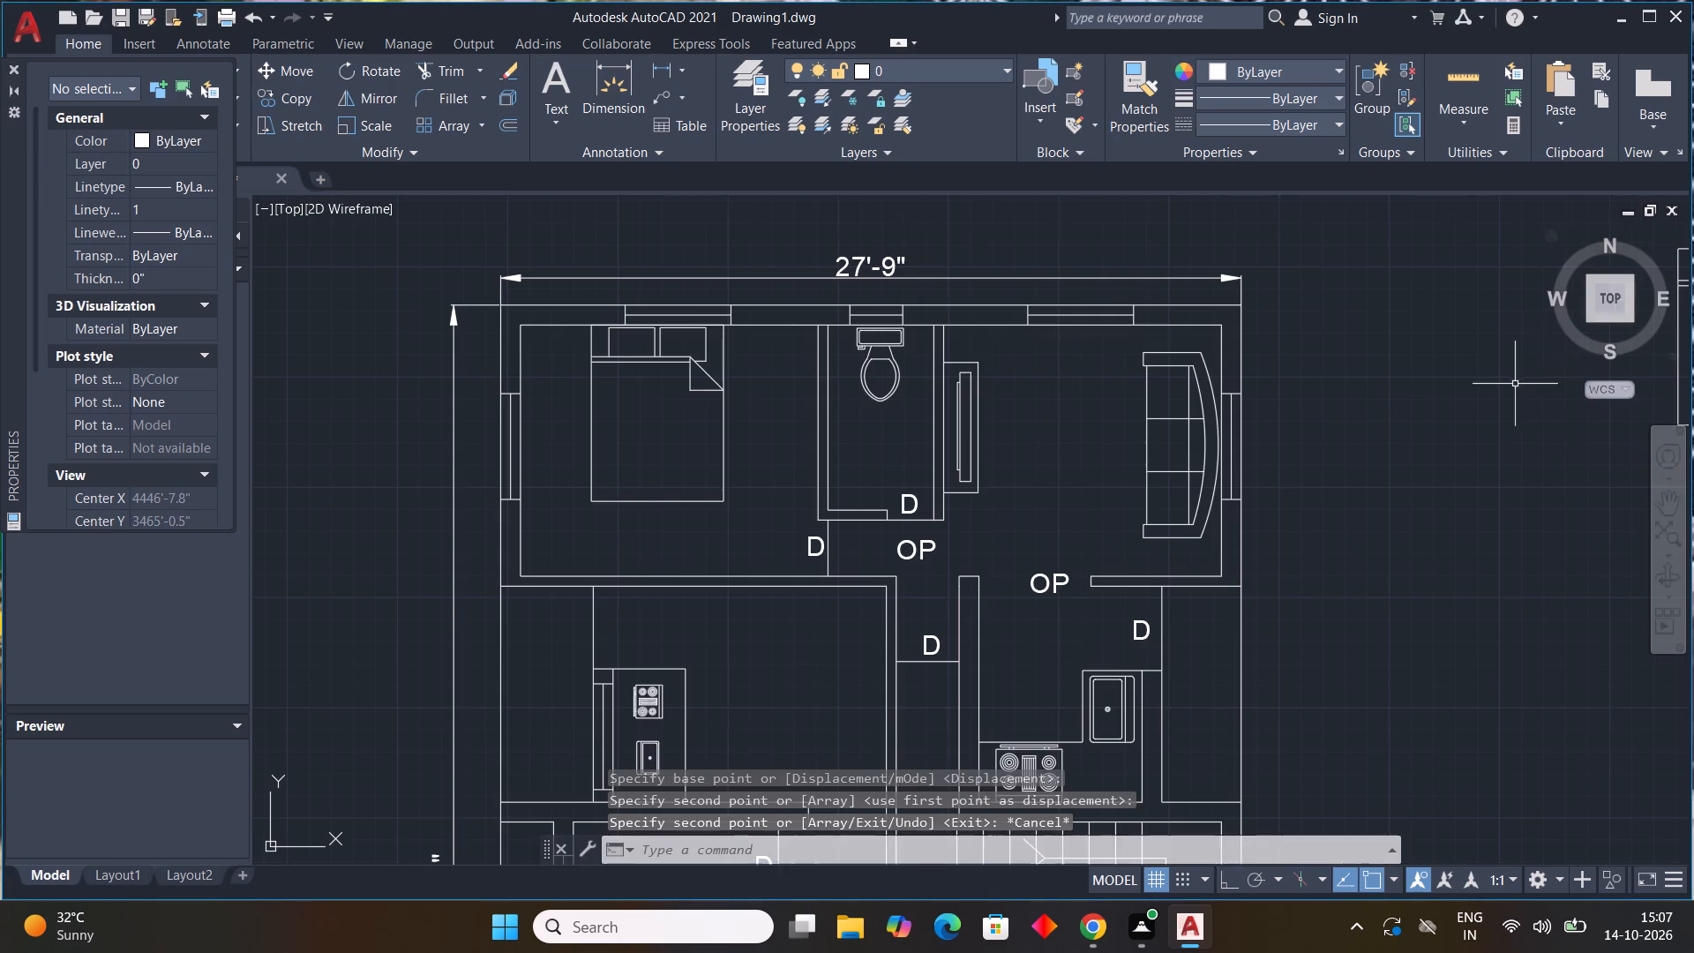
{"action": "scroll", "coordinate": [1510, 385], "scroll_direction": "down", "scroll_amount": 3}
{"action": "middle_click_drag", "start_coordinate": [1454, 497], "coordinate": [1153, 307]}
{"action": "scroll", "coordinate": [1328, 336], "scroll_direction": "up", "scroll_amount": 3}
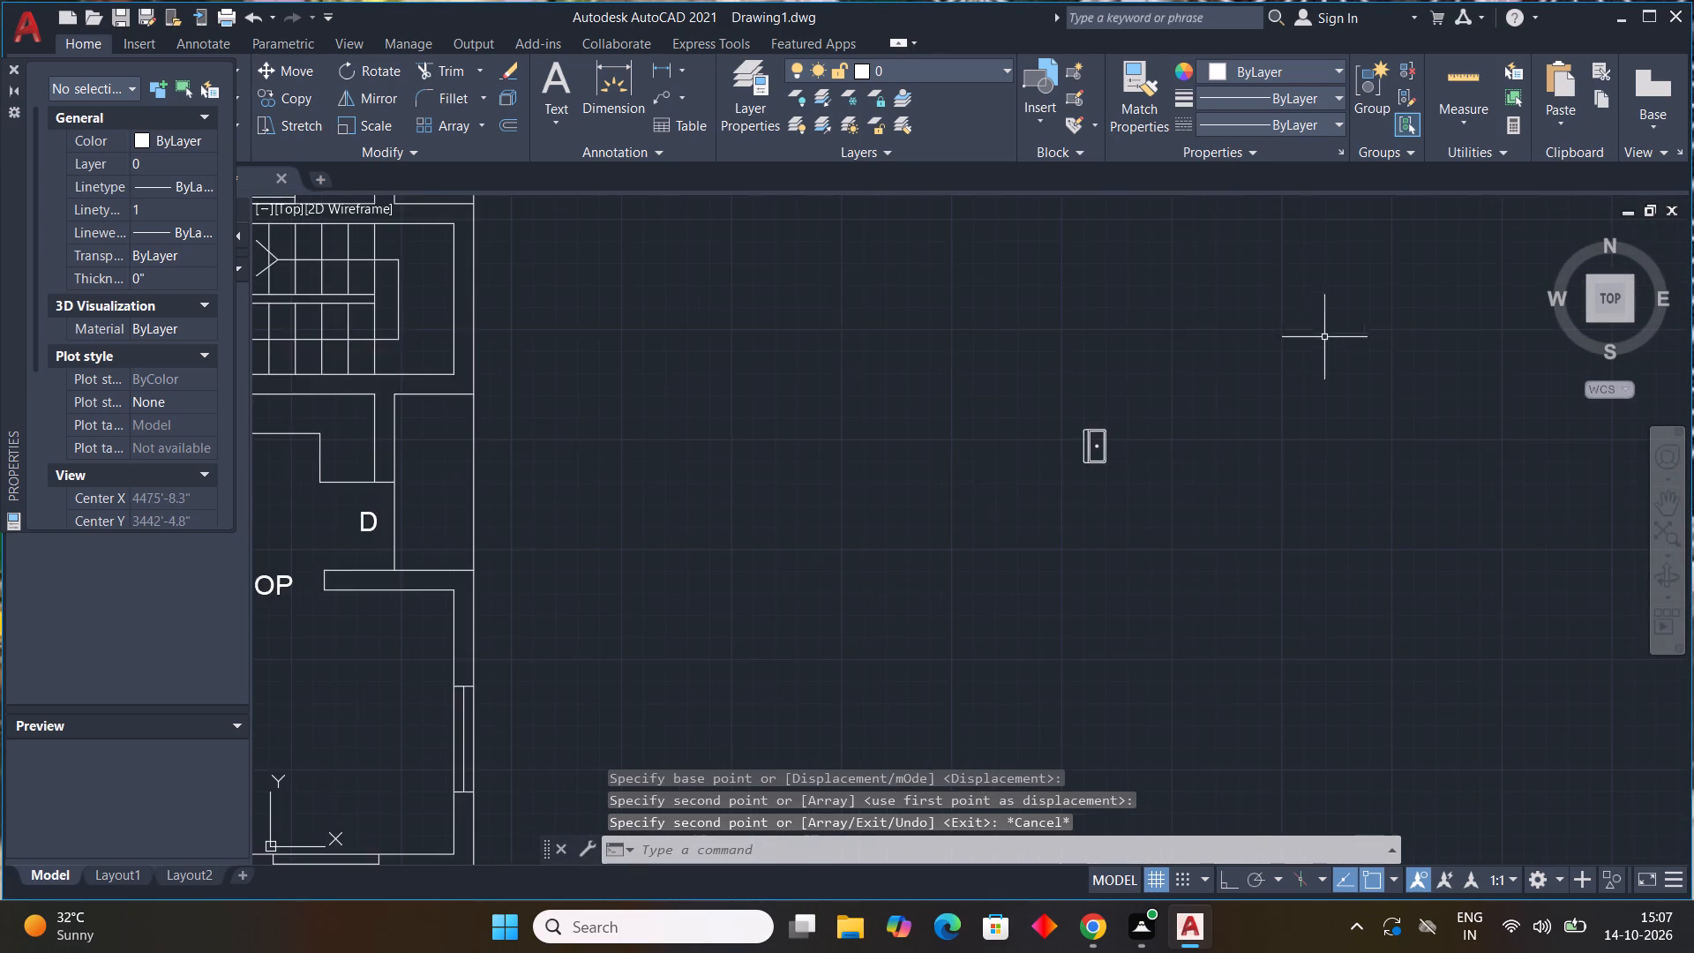
Rotate the loose stove block 90° clockwise about a point on it, with Ortho on.
{"action": "scroll", "coordinate": [1300, 347], "scroll_direction": "down", "scroll_amount": 2}
{"action": "middle_click_drag", "start_coordinate": [1296, 347], "coordinate": [1220, 453]}
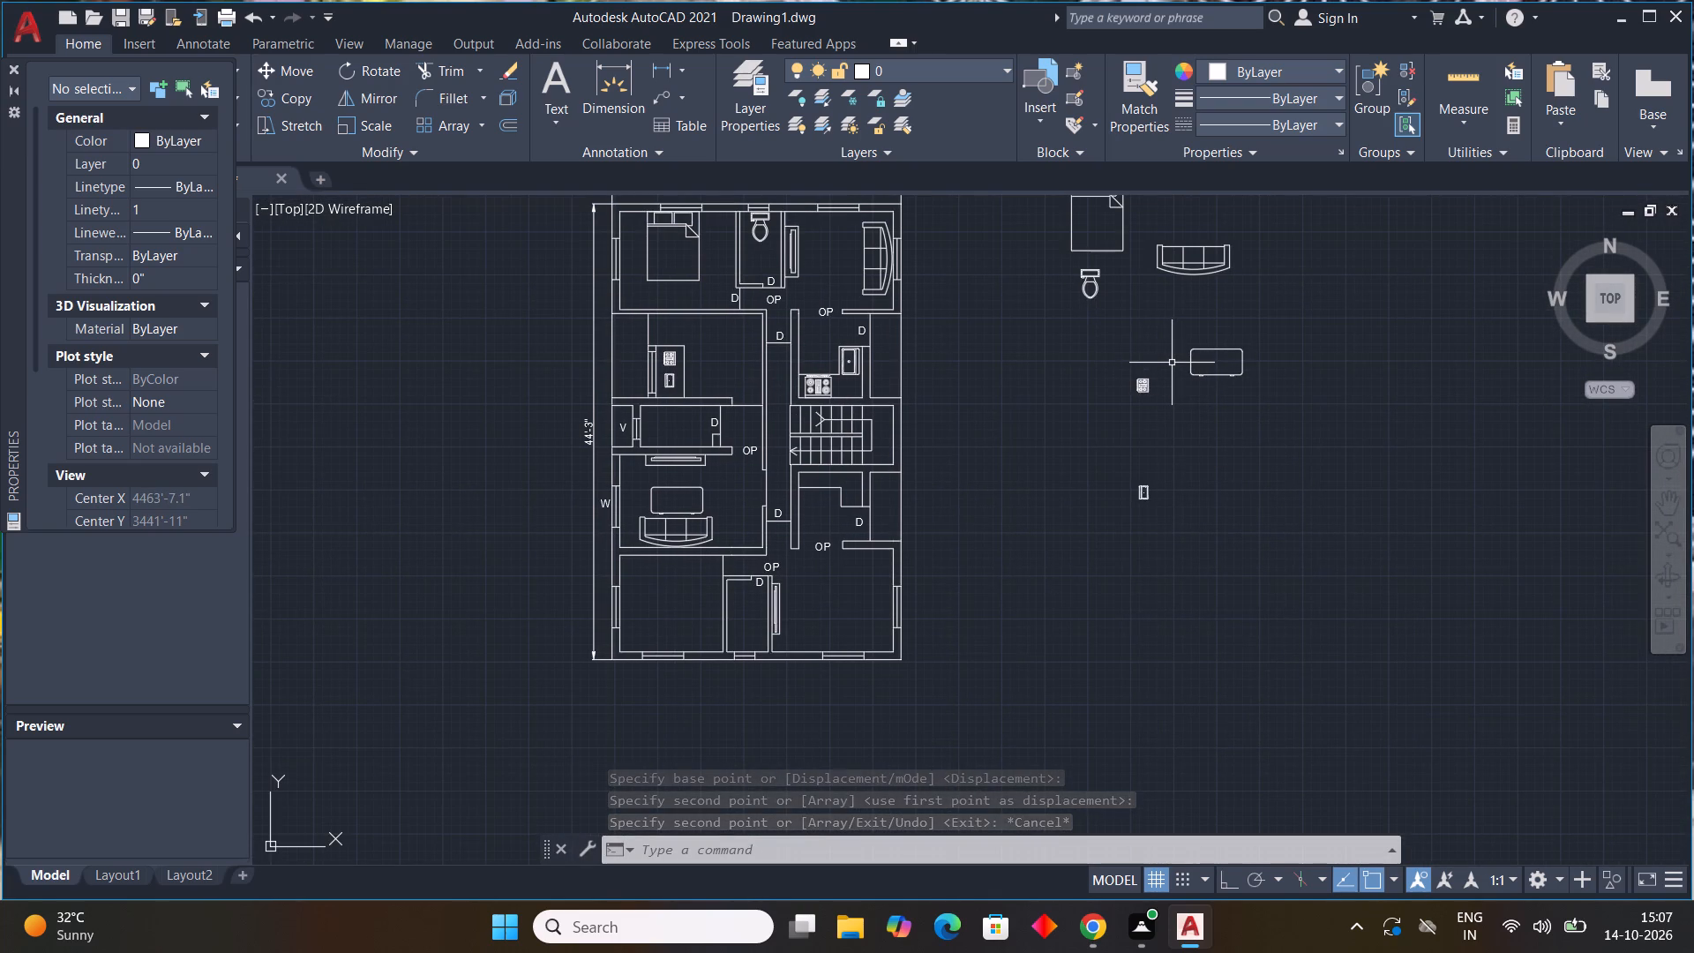
{"action": "scroll", "coordinate": [1172, 363], "scroll_direction": "up", "scroll_amount": 1}
{"action": "left_click_drag", "start_coordinate": [1165, 371], "coordinate": [1148, 394]}
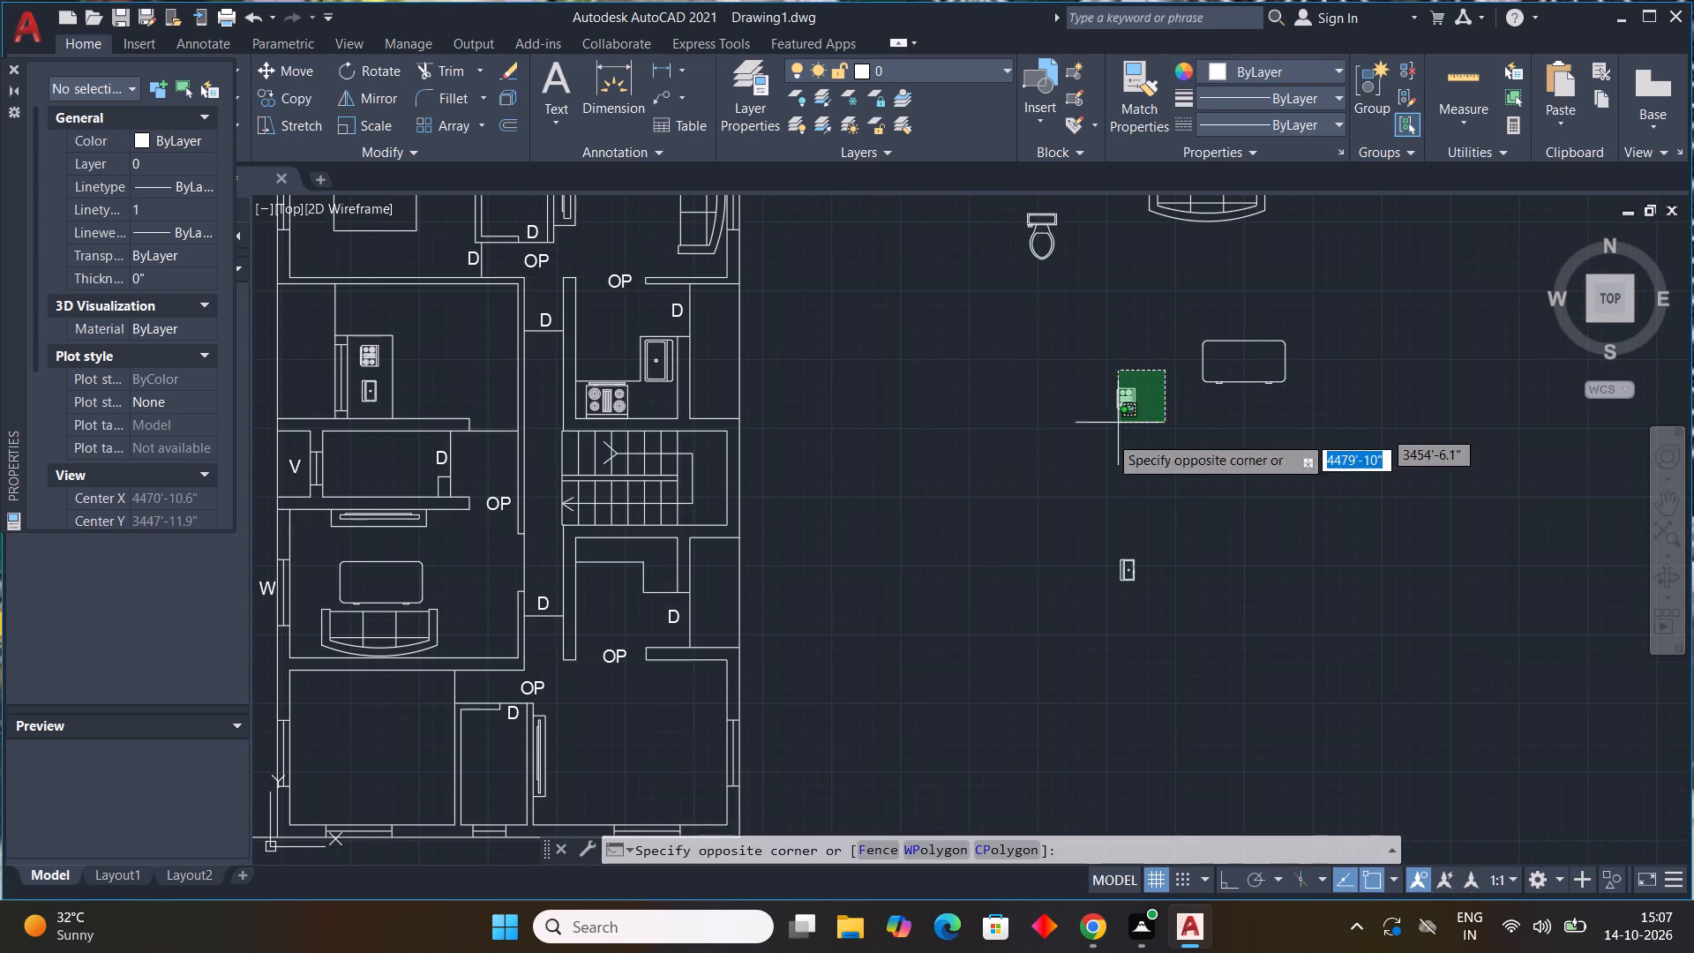
{"action": "left_click", "coordinate": [1106, 439]}
{"action": "type", "text": "RO"}
{"action": "key", "text": "space"}
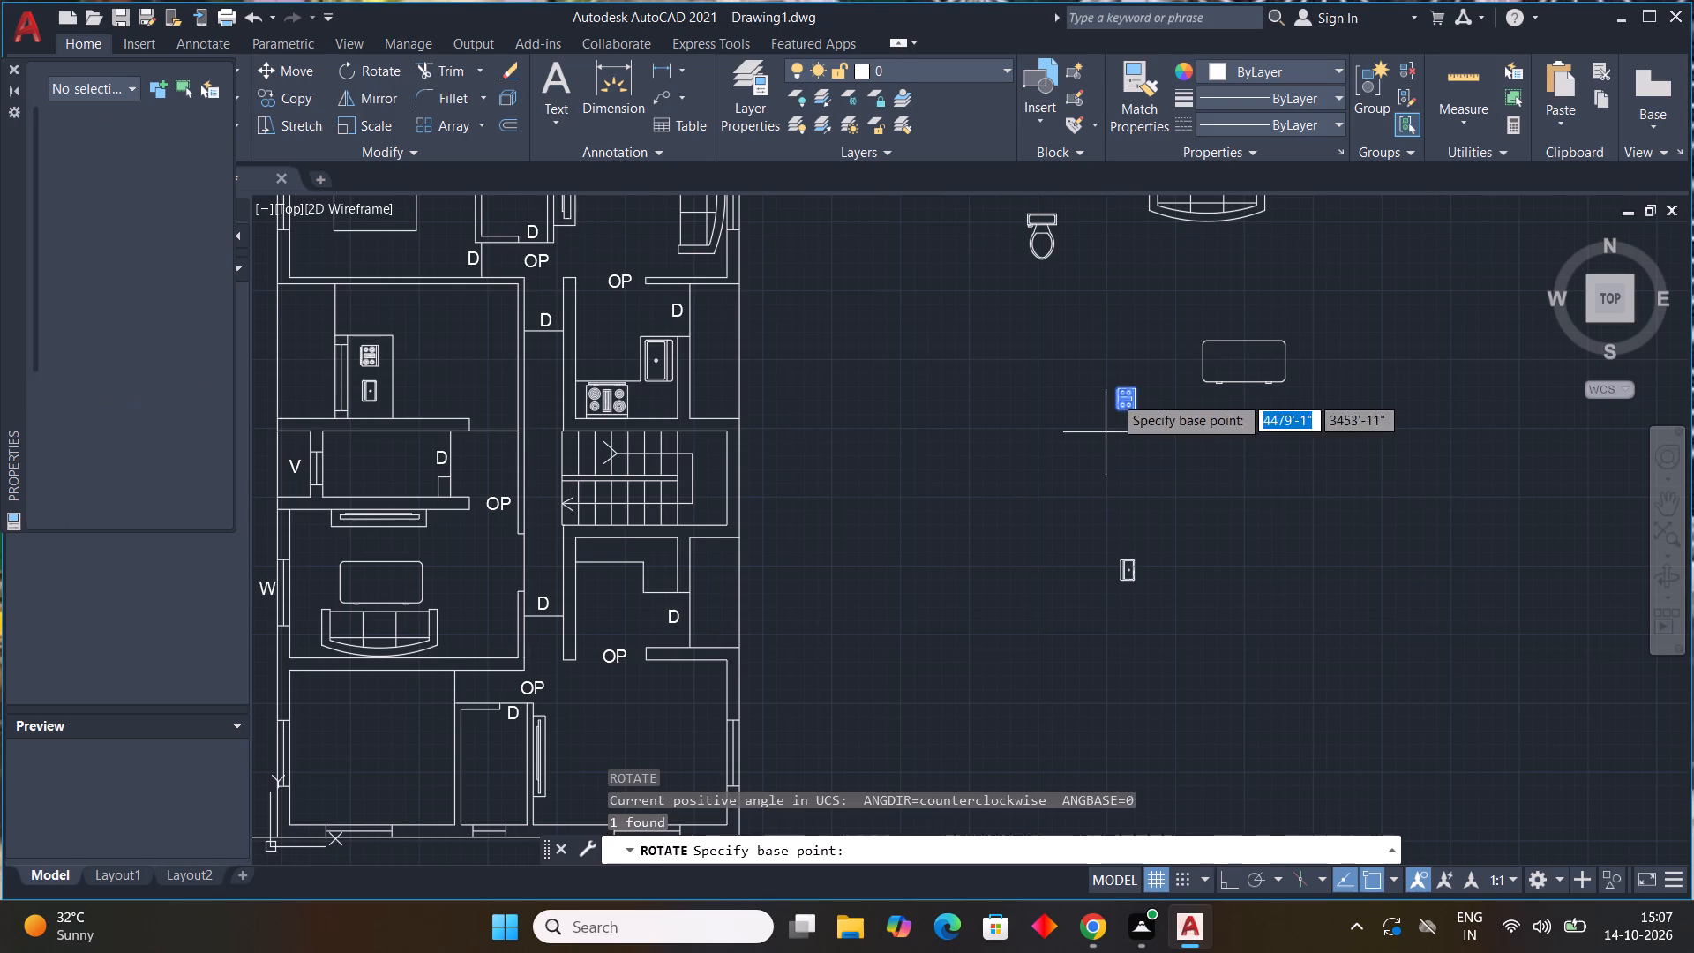
{"action": "left_click", "coordinate": [1124, 386]}
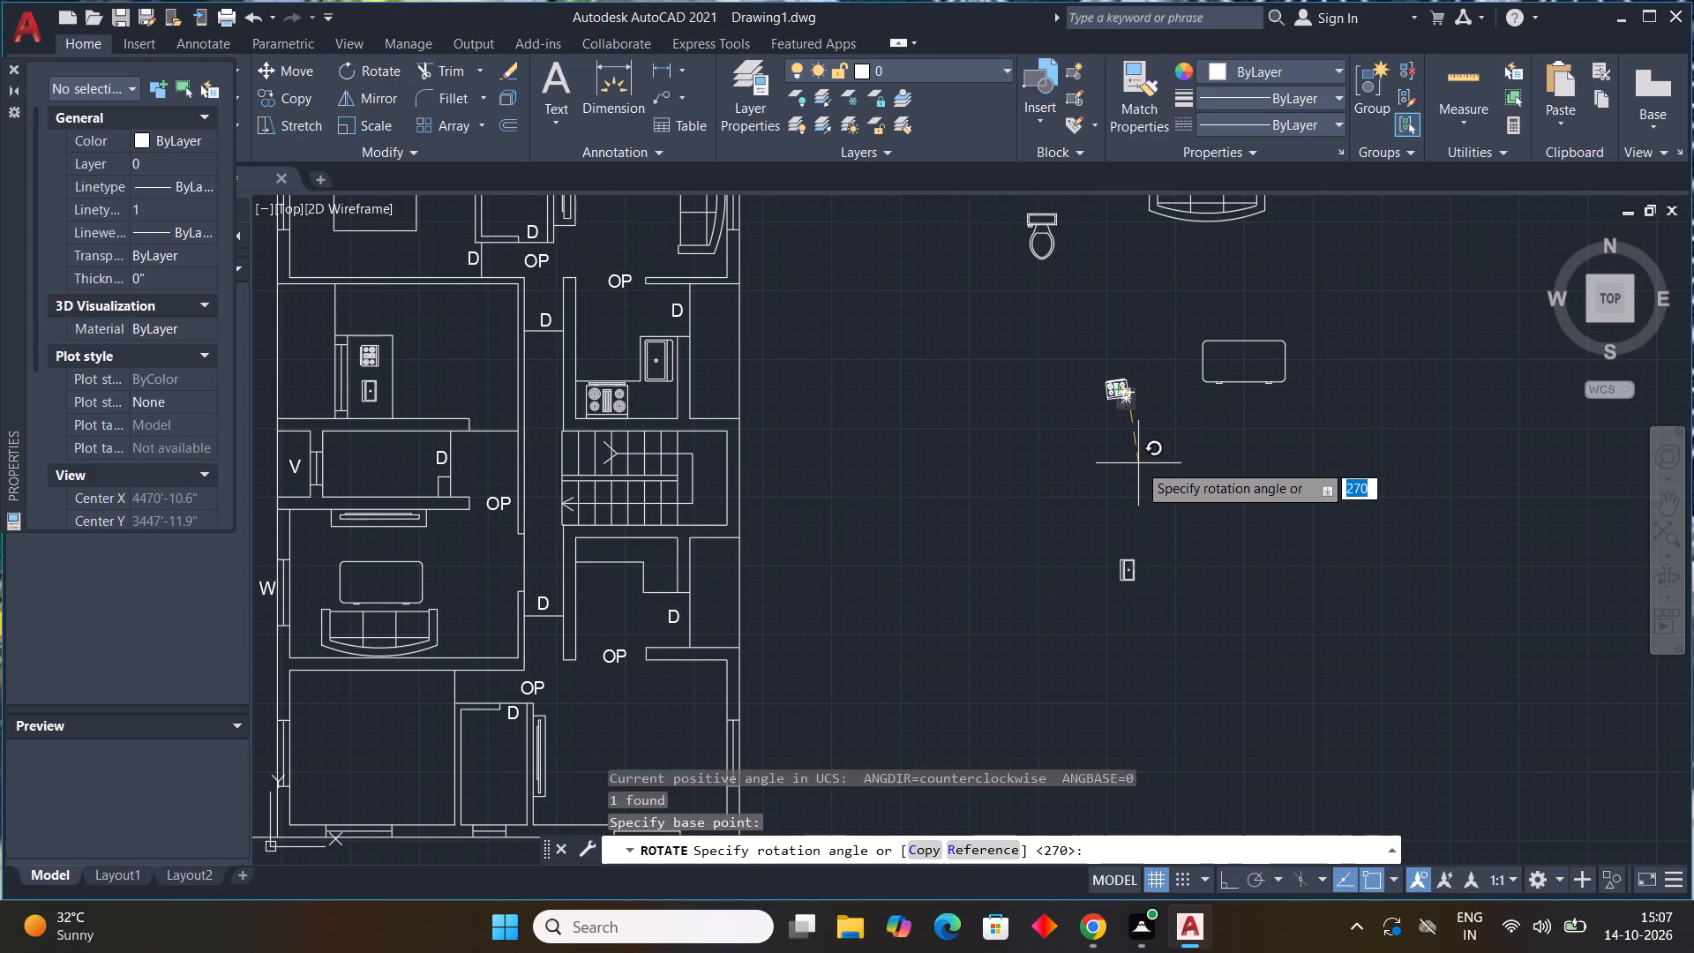
{"action": "key", "text": "F8"}
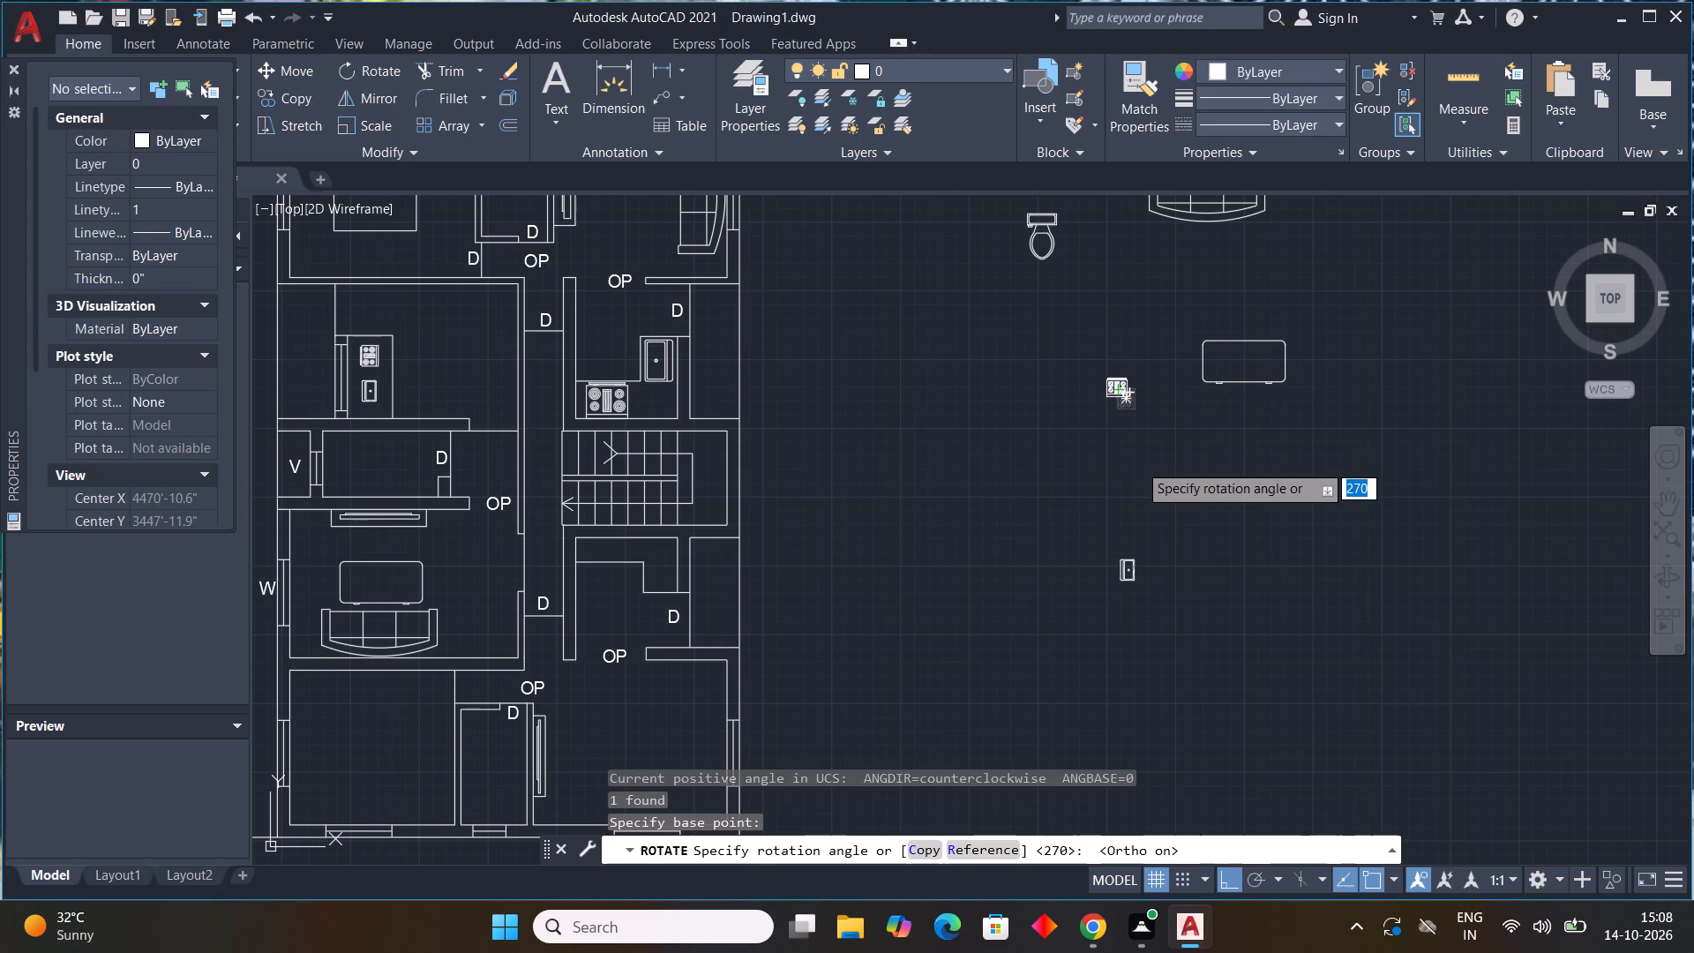
{"action": "left_click", "coordinate": [1138, 463]}
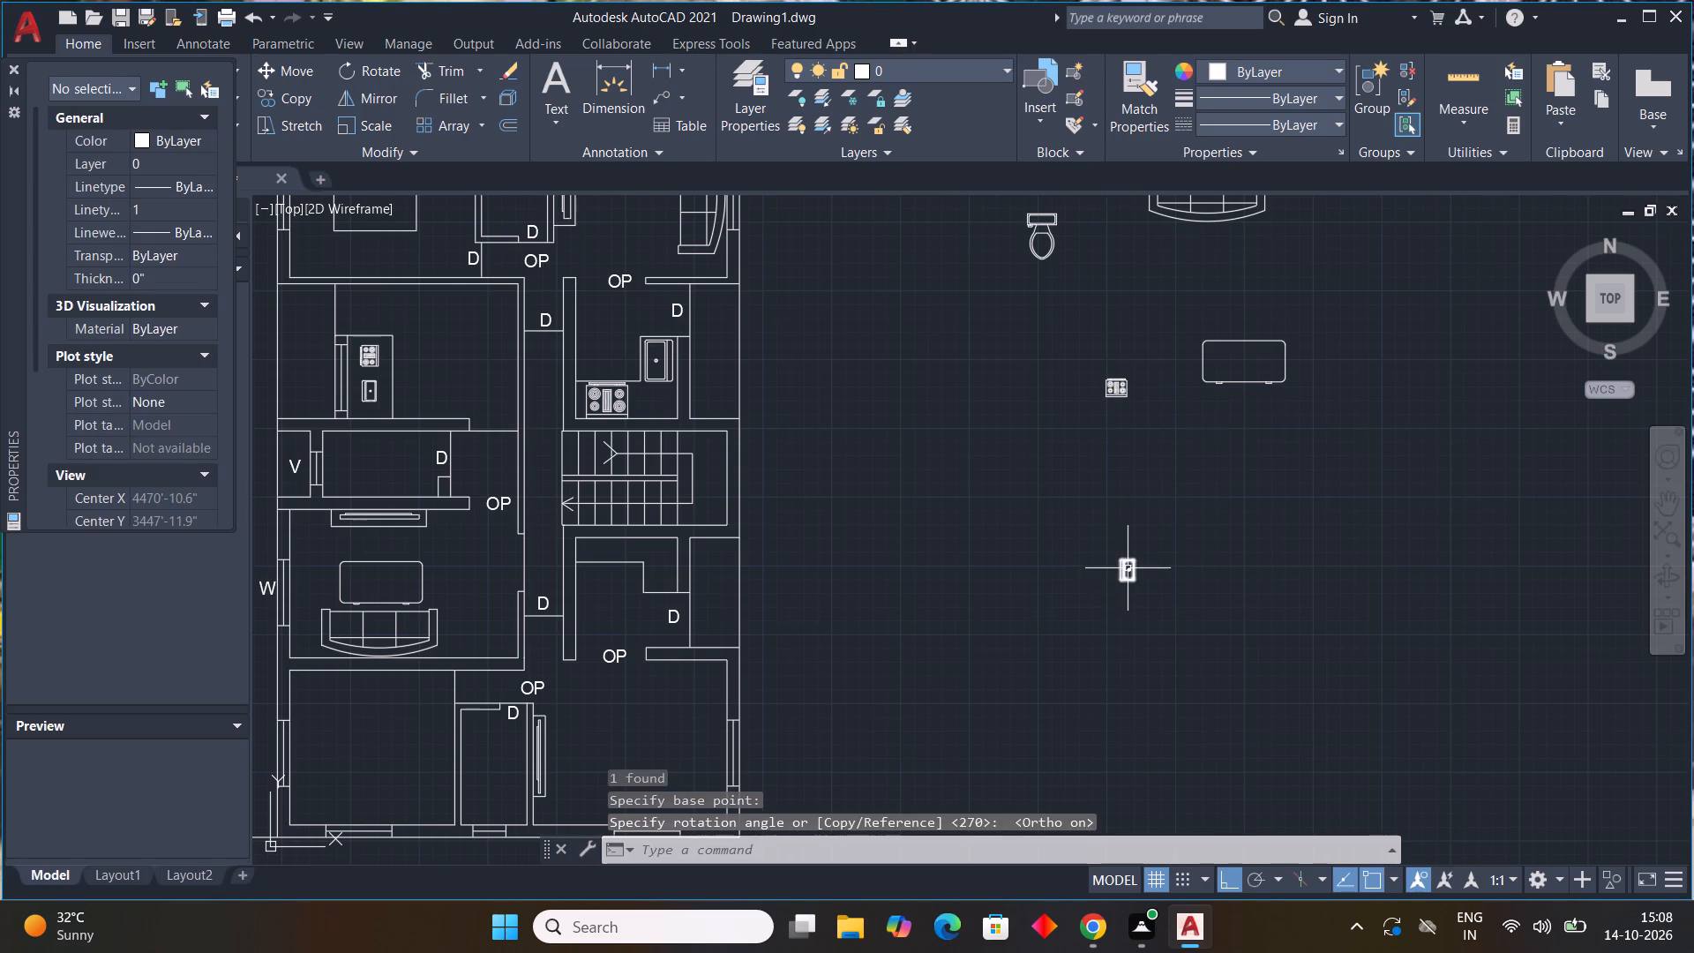
Rotate the loose sink block 180° about a point on it, with Ortho on.
{"action": "left_click", "coordinate": [1129, 569]}
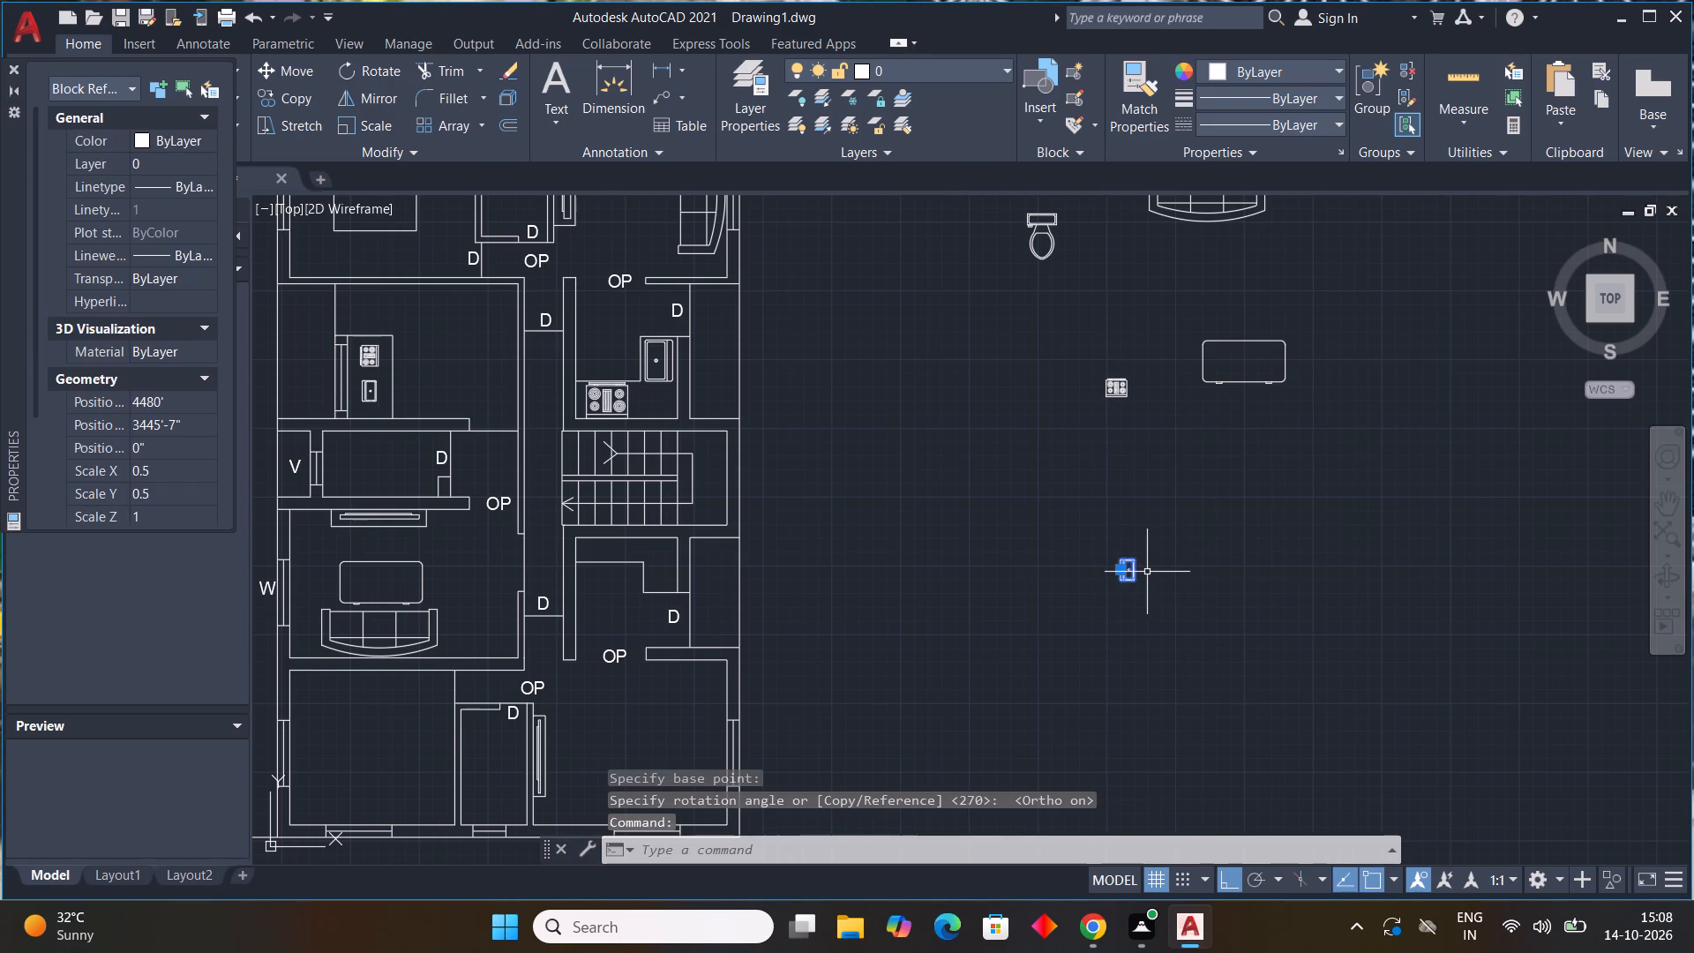
{"action": "type", "text": "RO"}
{"action": "key", "text": "space"}
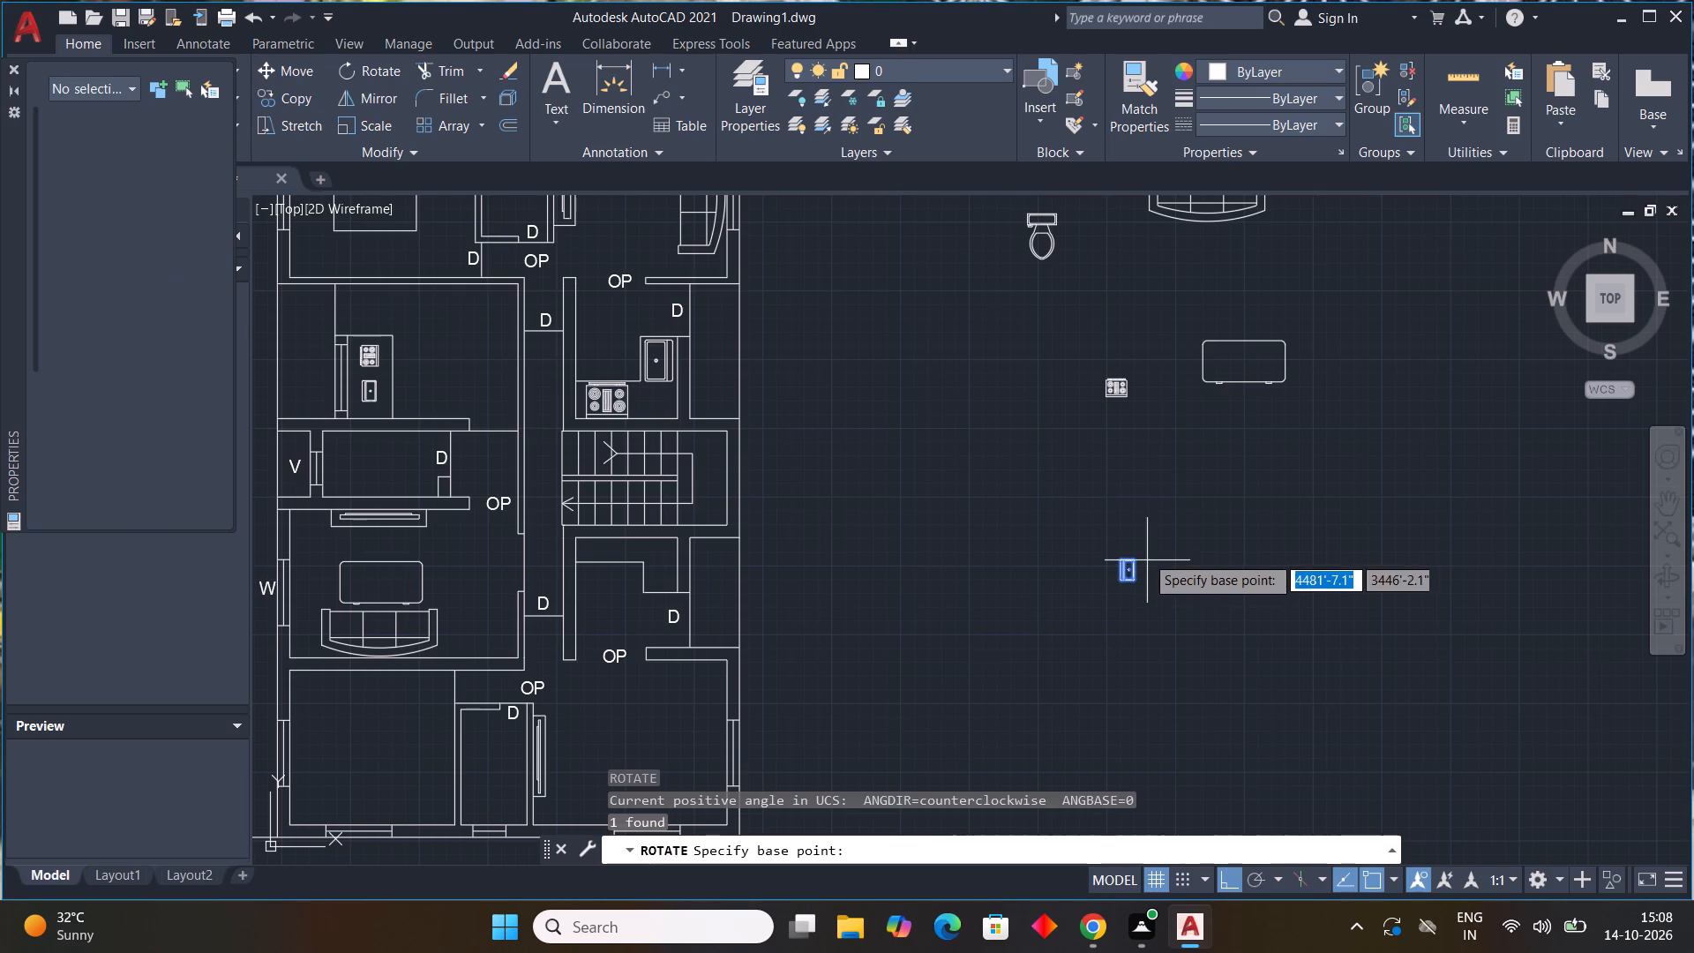
{"action": "left_click", "coordinate": [1136, 566]}
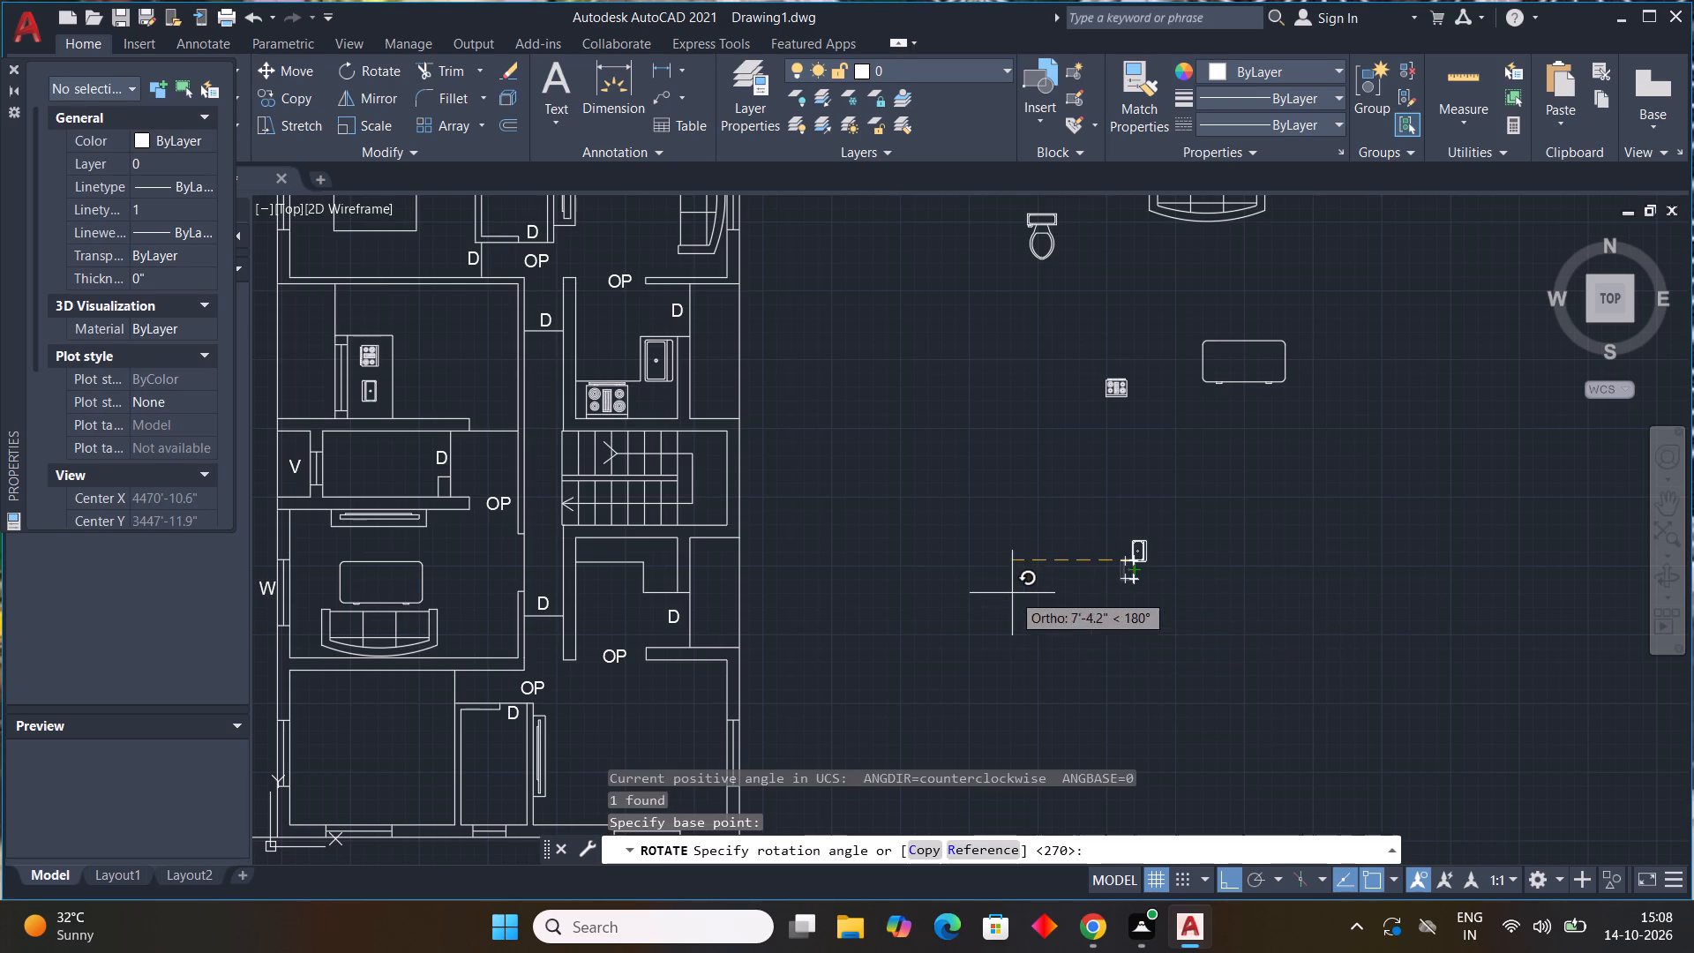
{"action": "left_click", "coordinate": [1012, 592]}
Copy the rotated loose sink block, with Ortho off, onto the short leg of the L-shaped counter below the stairs, above D.
{"action": "left_click_drag", "start_coordinate": [1201, 521], "coordinate": [1131, 575]}
{"action": "left_click_drag", "start_coordinate": [1168, 531], "coordinate": [1102, 579]}
{"action": "key", "text": "c"}
{"action": "key", "text": "o"}
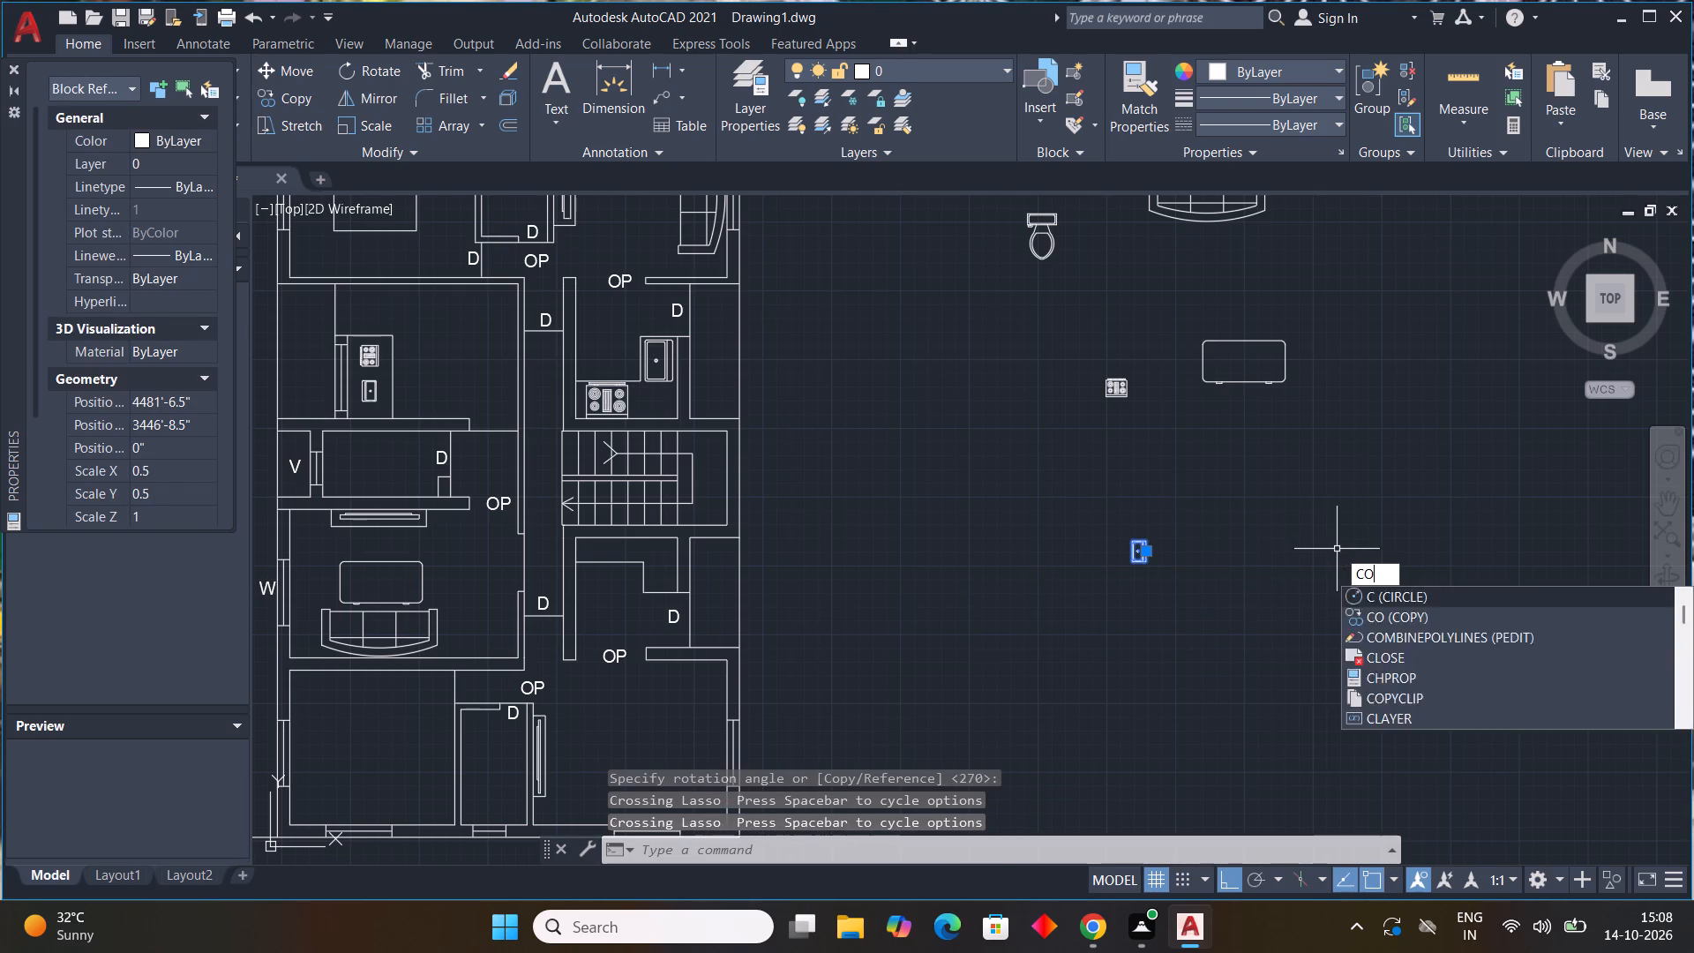
{"action": "key", "text": "space"}
{"action": "left_click_drag", "start_coordinate": [1140, 553], "coordinate": [1088, 553]}
{"action": "scroll", "coordinate": [677, 599], "scroll_direction": "up", "scroll_amount": 3}
{"action": "key", "text": "F8"}
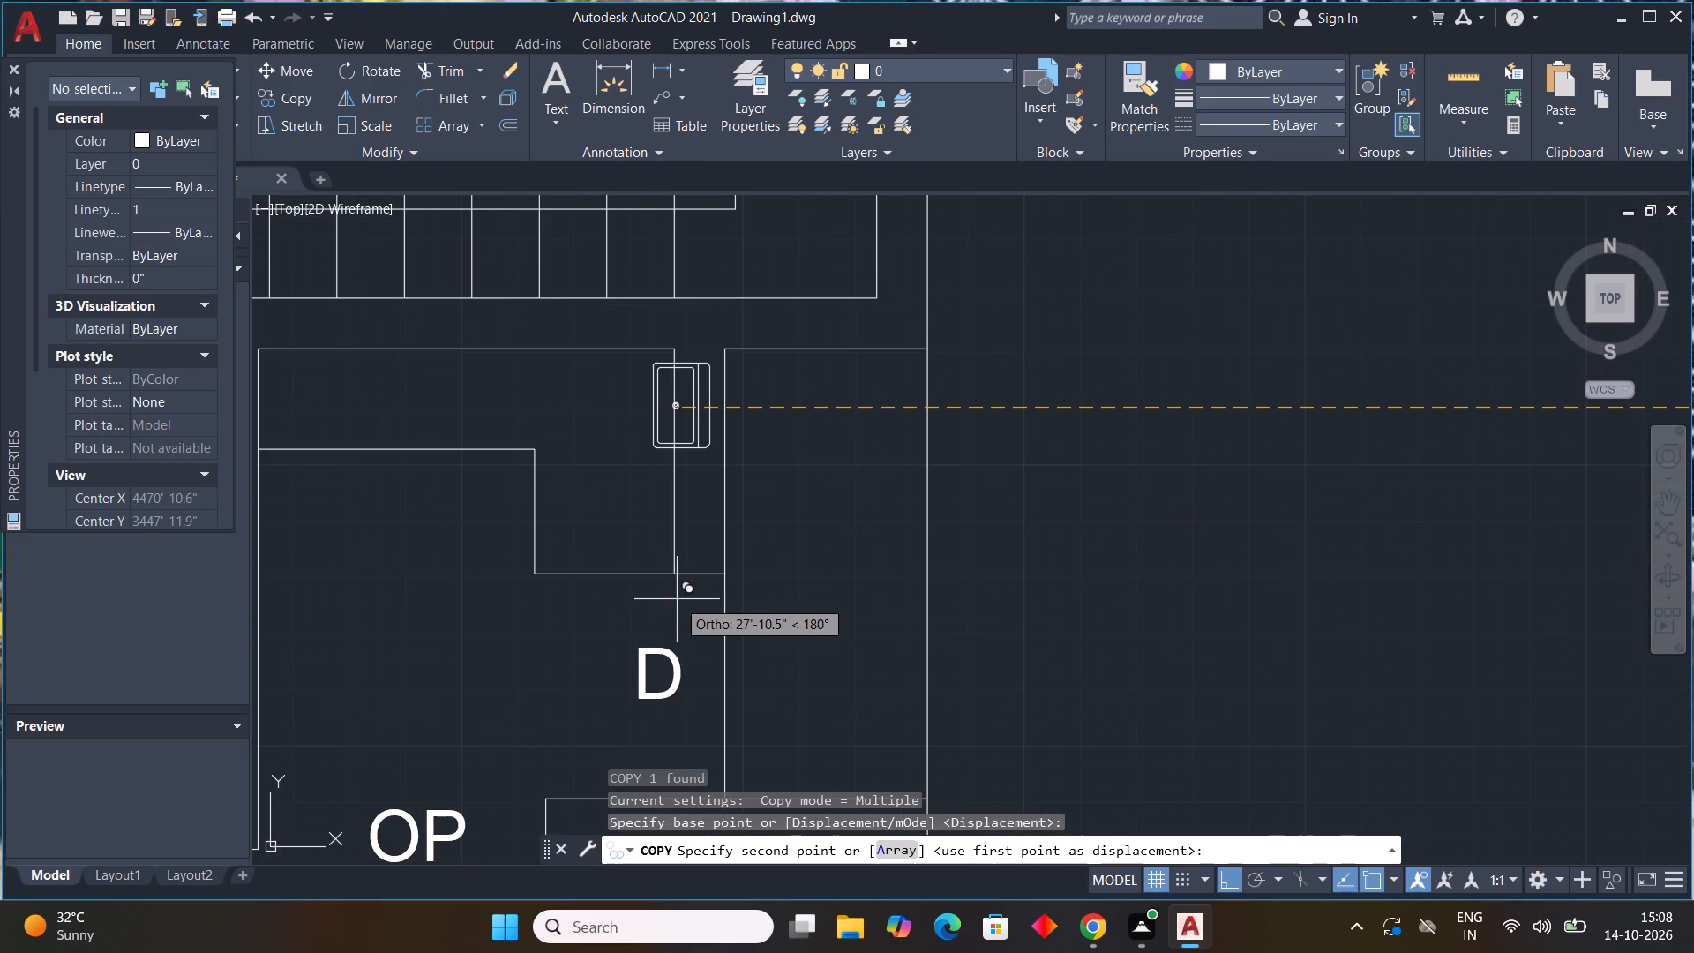
{"action": "left_click", "coordinate": [597, 519]}
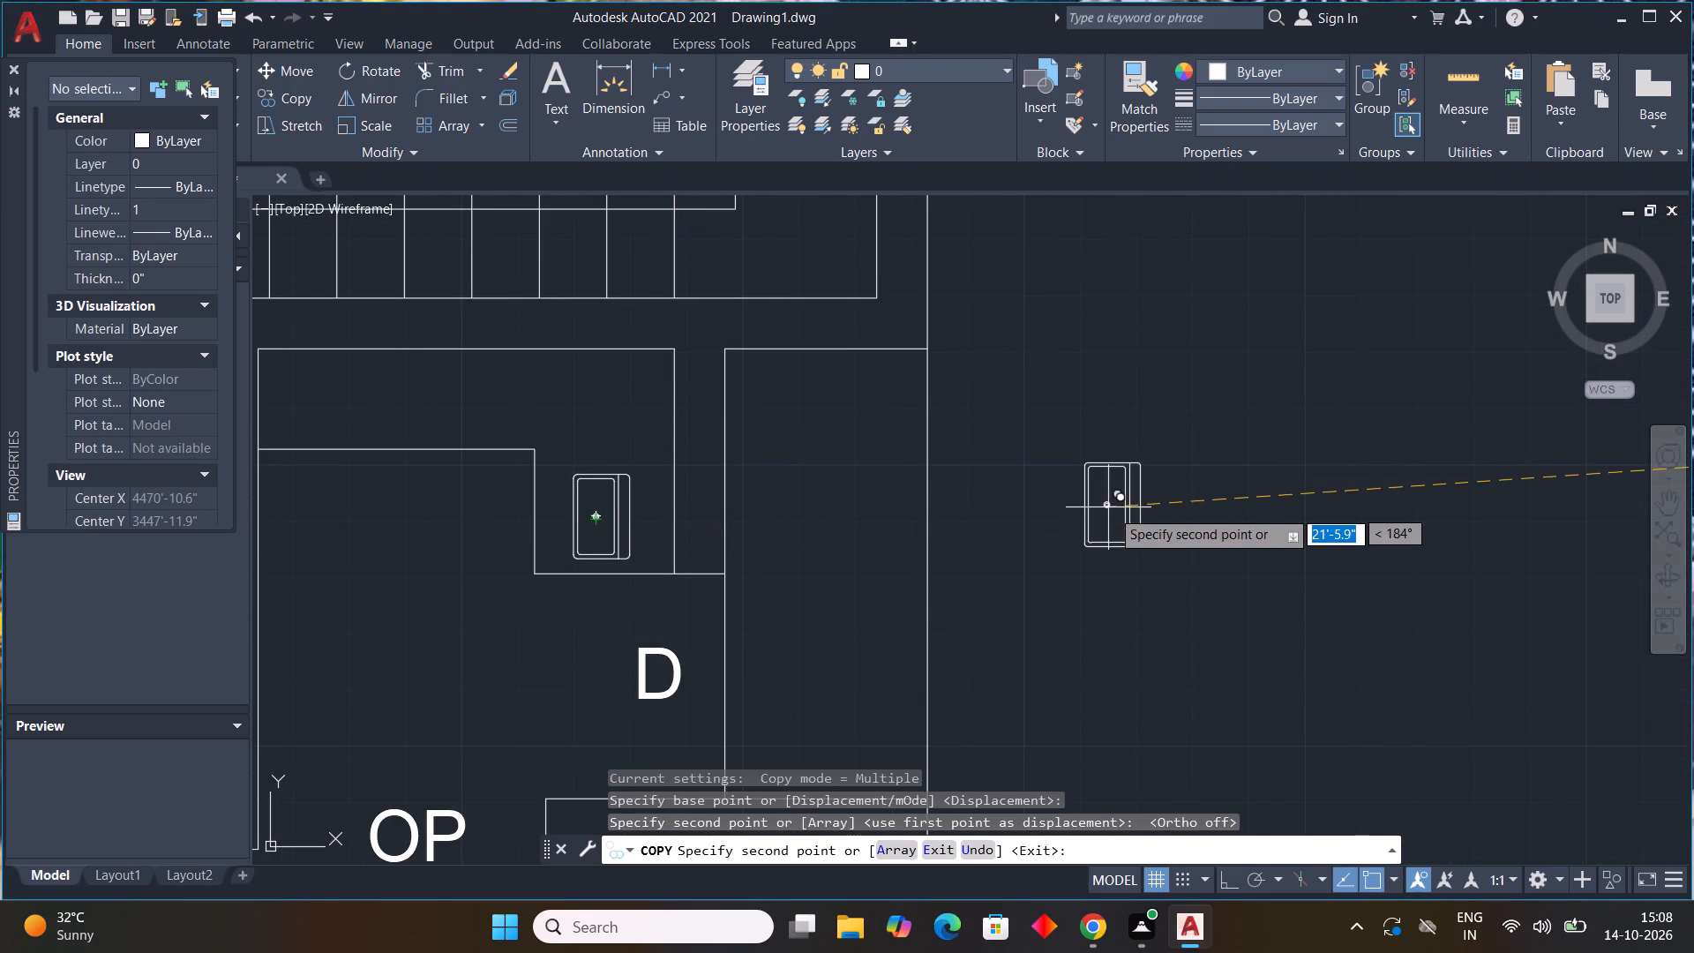
{"action": "key", "text": "Escape"}
Copy the rotated loose stove block onto the long upper leg of the L-shaped counter below the stairs.
{"action": "scroll", "coordinate": [1188, 428], "scroll_direction": "down", "scroll_amount": 3}
{"action": "middle_click_drag", "start_coordinate": [1106, 574], "coordinate": [882, 683]}
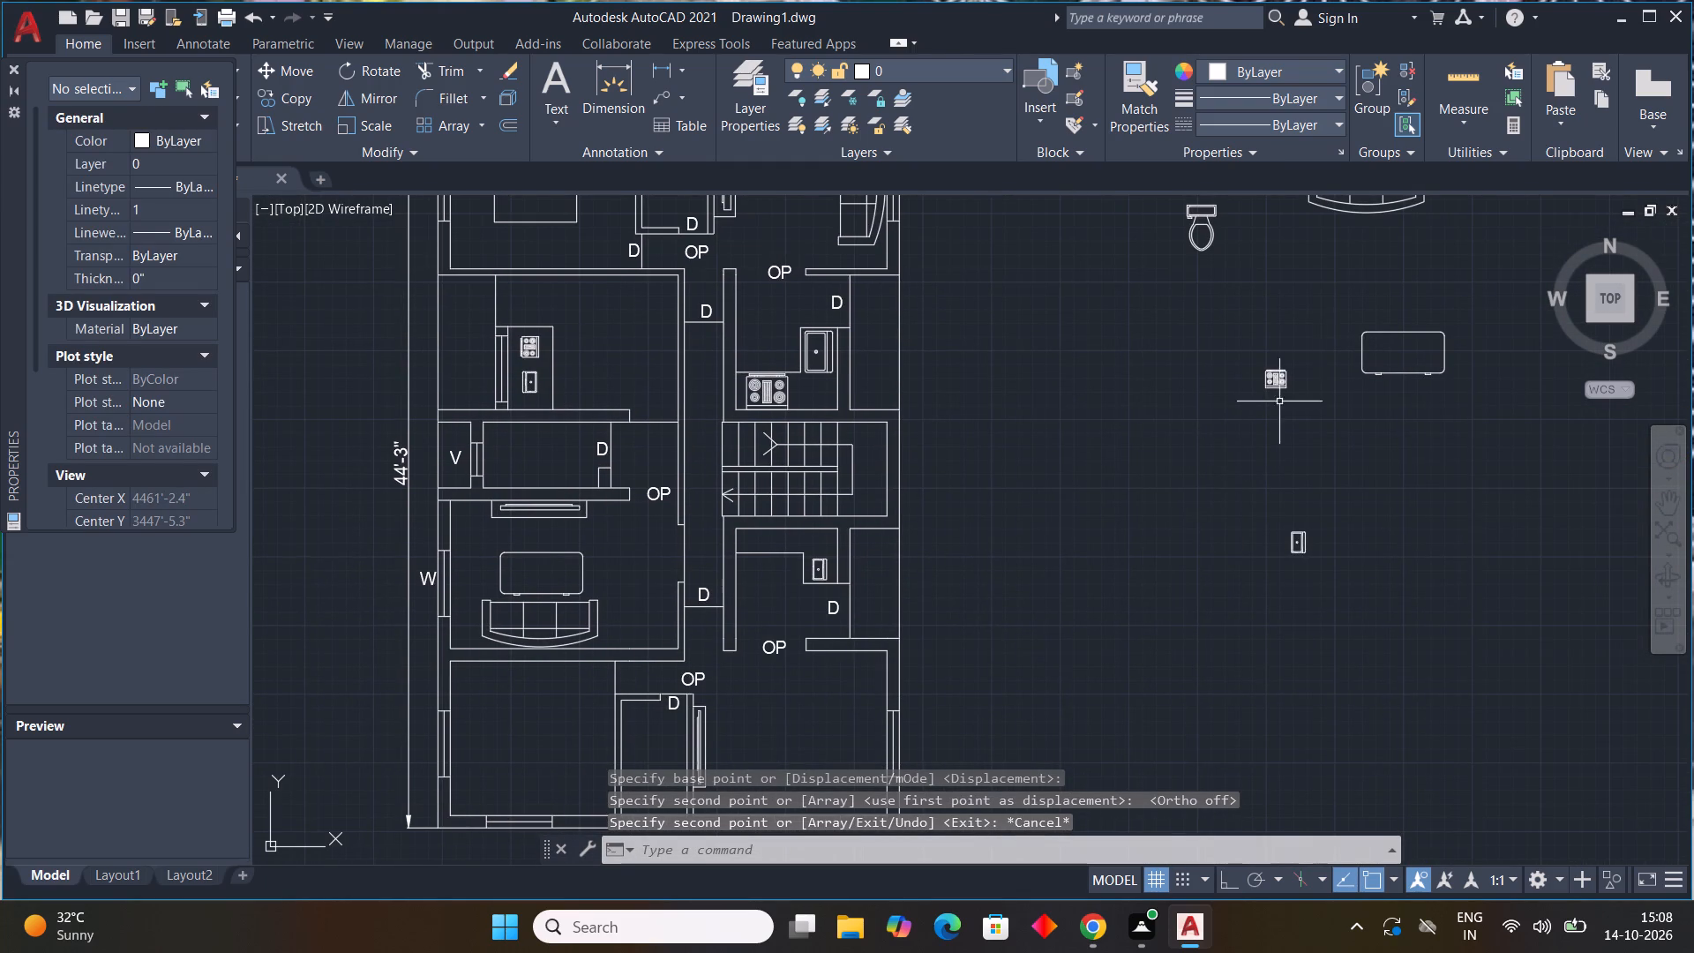
{"action": "left_click", "coordinate": [1338, 339]}
{"action": "left_click", "coordinate": [1235, 424]}
{"action": "type", "text": "CO"}
{"action": "key", "text": "space"}
{"action": "left_click", "coordinate": [1281, 371]}
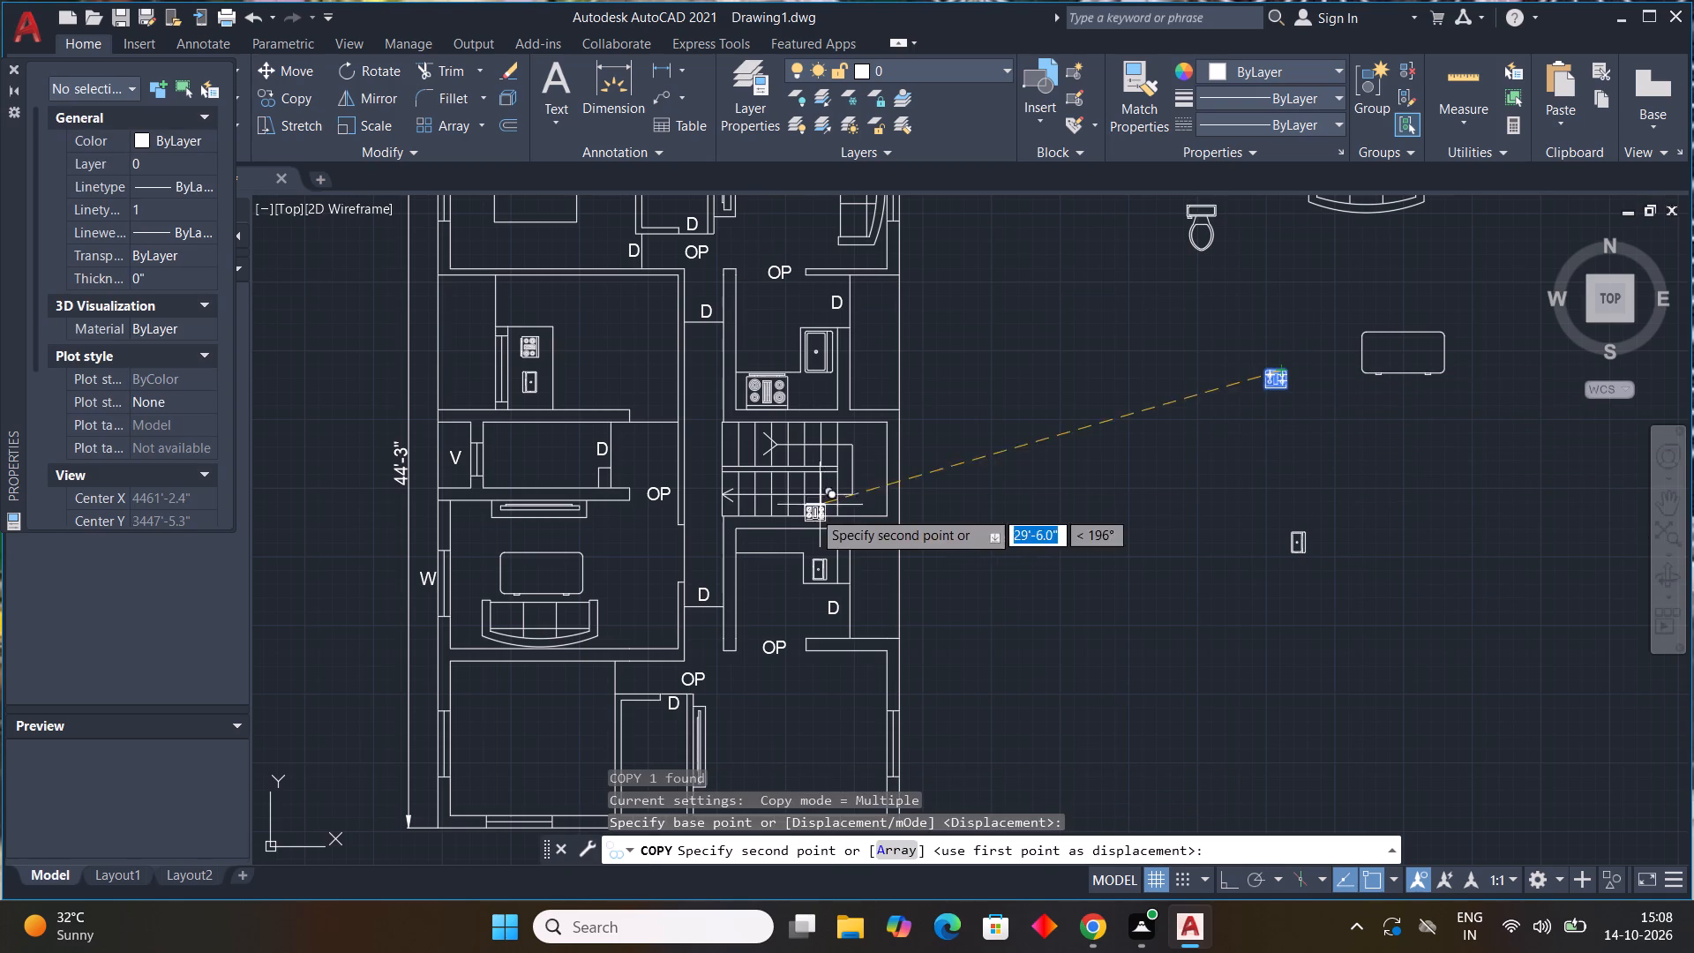
{"action": "scroll", "coordinate": [768, 545], "scroll_direction": "up", "scroll_amount": 3}
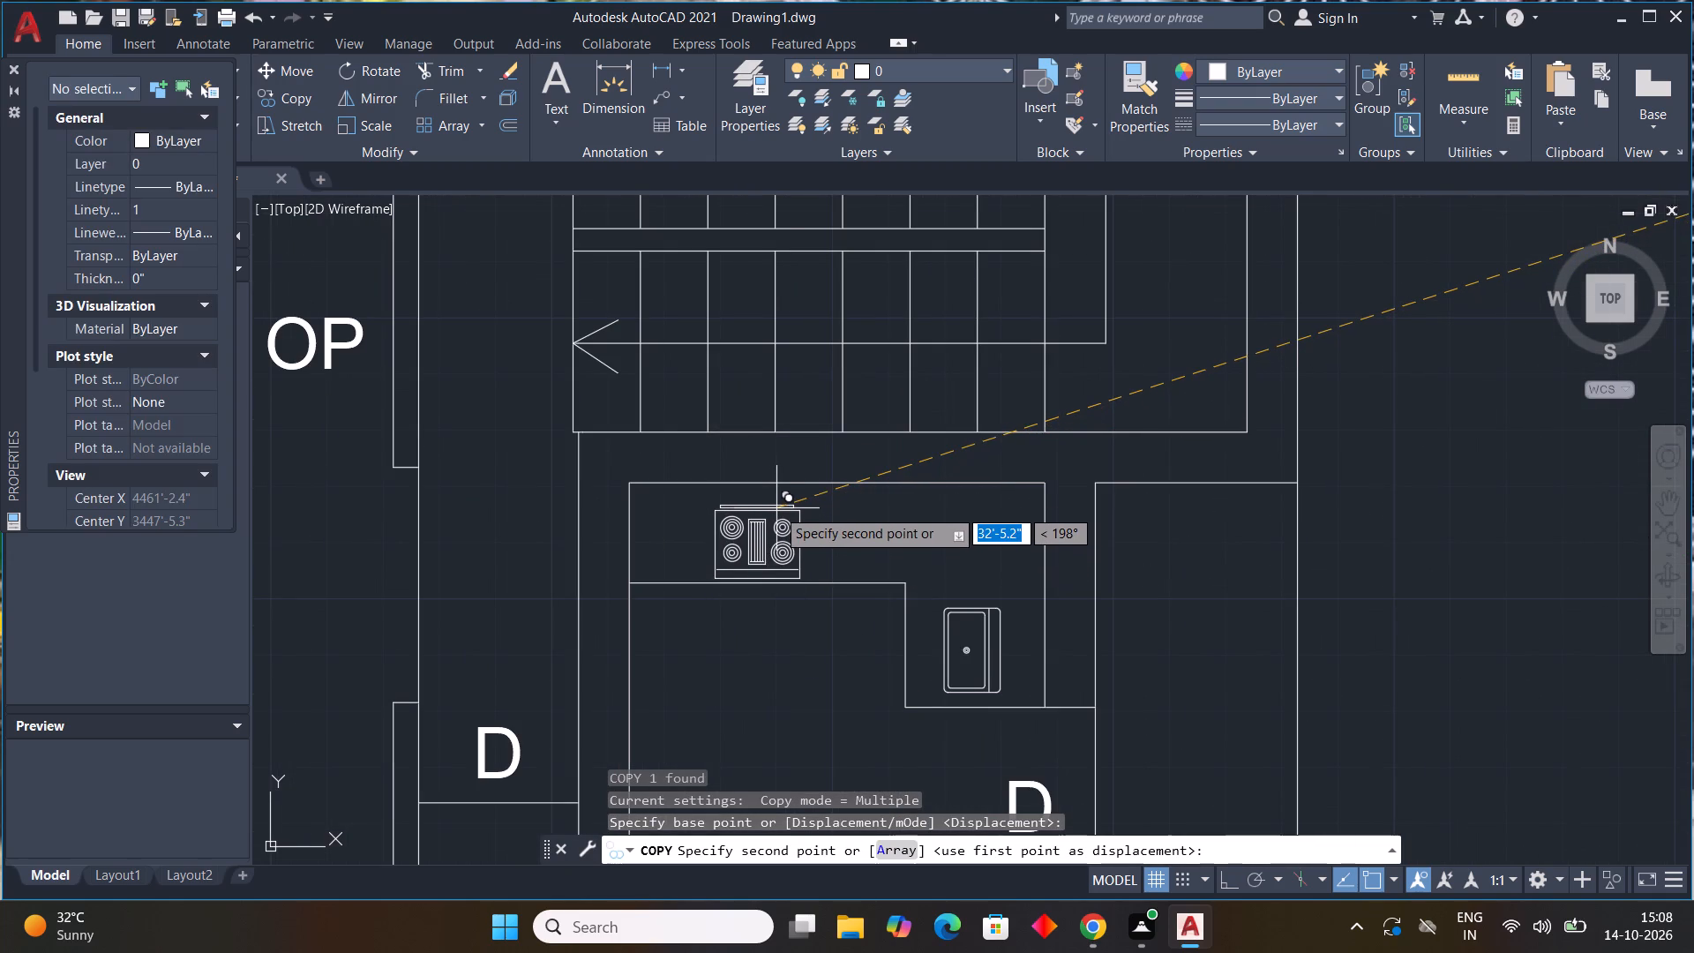
{"action": "left_click", "coordinate": [776, 508]}
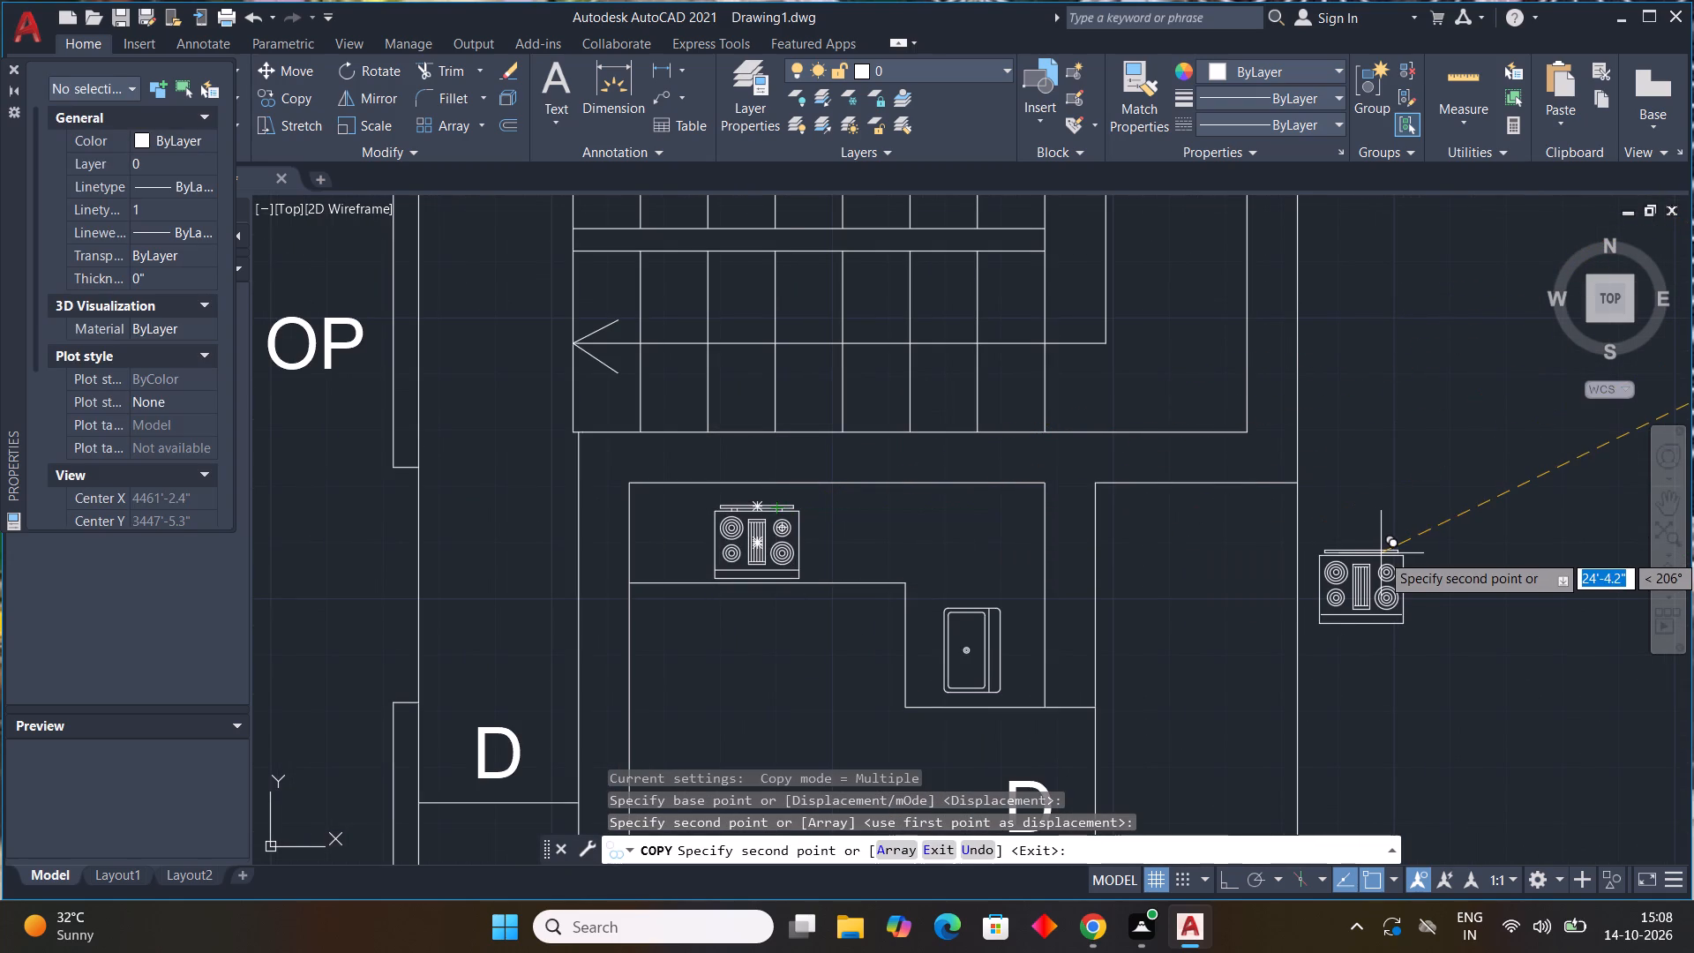
{"action": "key", "text": "Escape"}
Rotate the loose sofa block 90° counterclockwise about a point on its back, with Ortho on, so its curved back faces right.
{"action": "scroll", "coordinate": [1364, 556], "scroll_direction": "down", "scroll_amount": 3}
{"action": "middle_click_drag", "start_coordinate": [1272, 651], "coordinate": [1167, 516]}
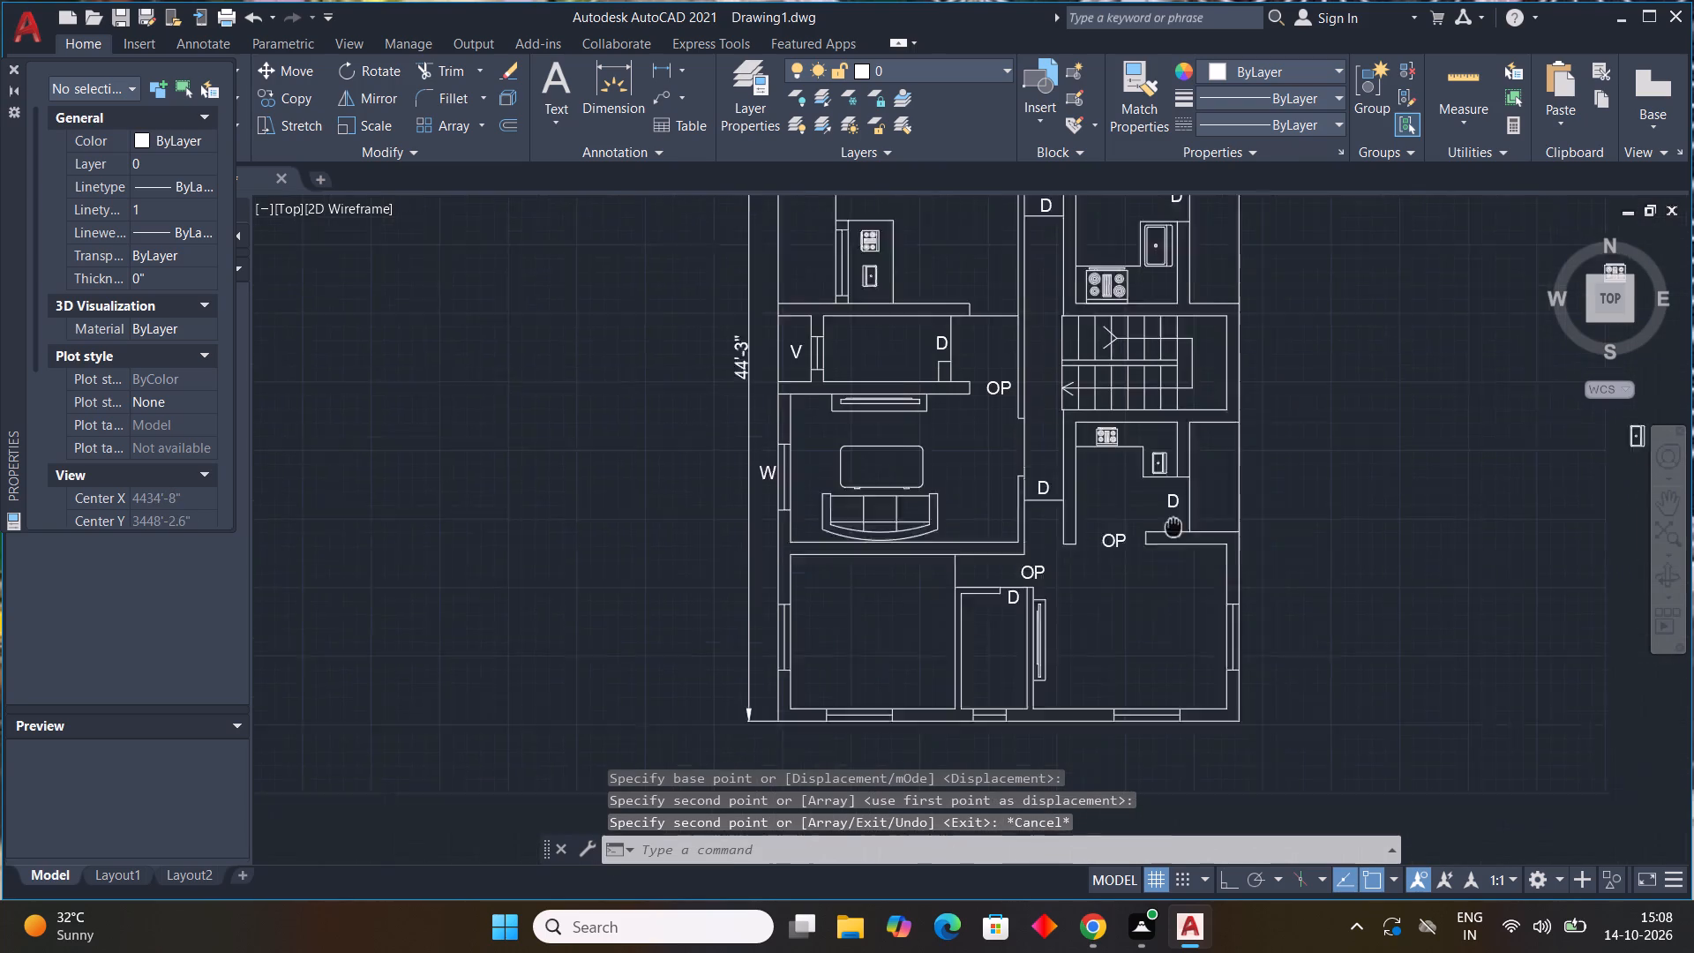
{"action": "middle_click_drag", "start_coordinate": [1167, 516], "coordinate": [1062, 373]}
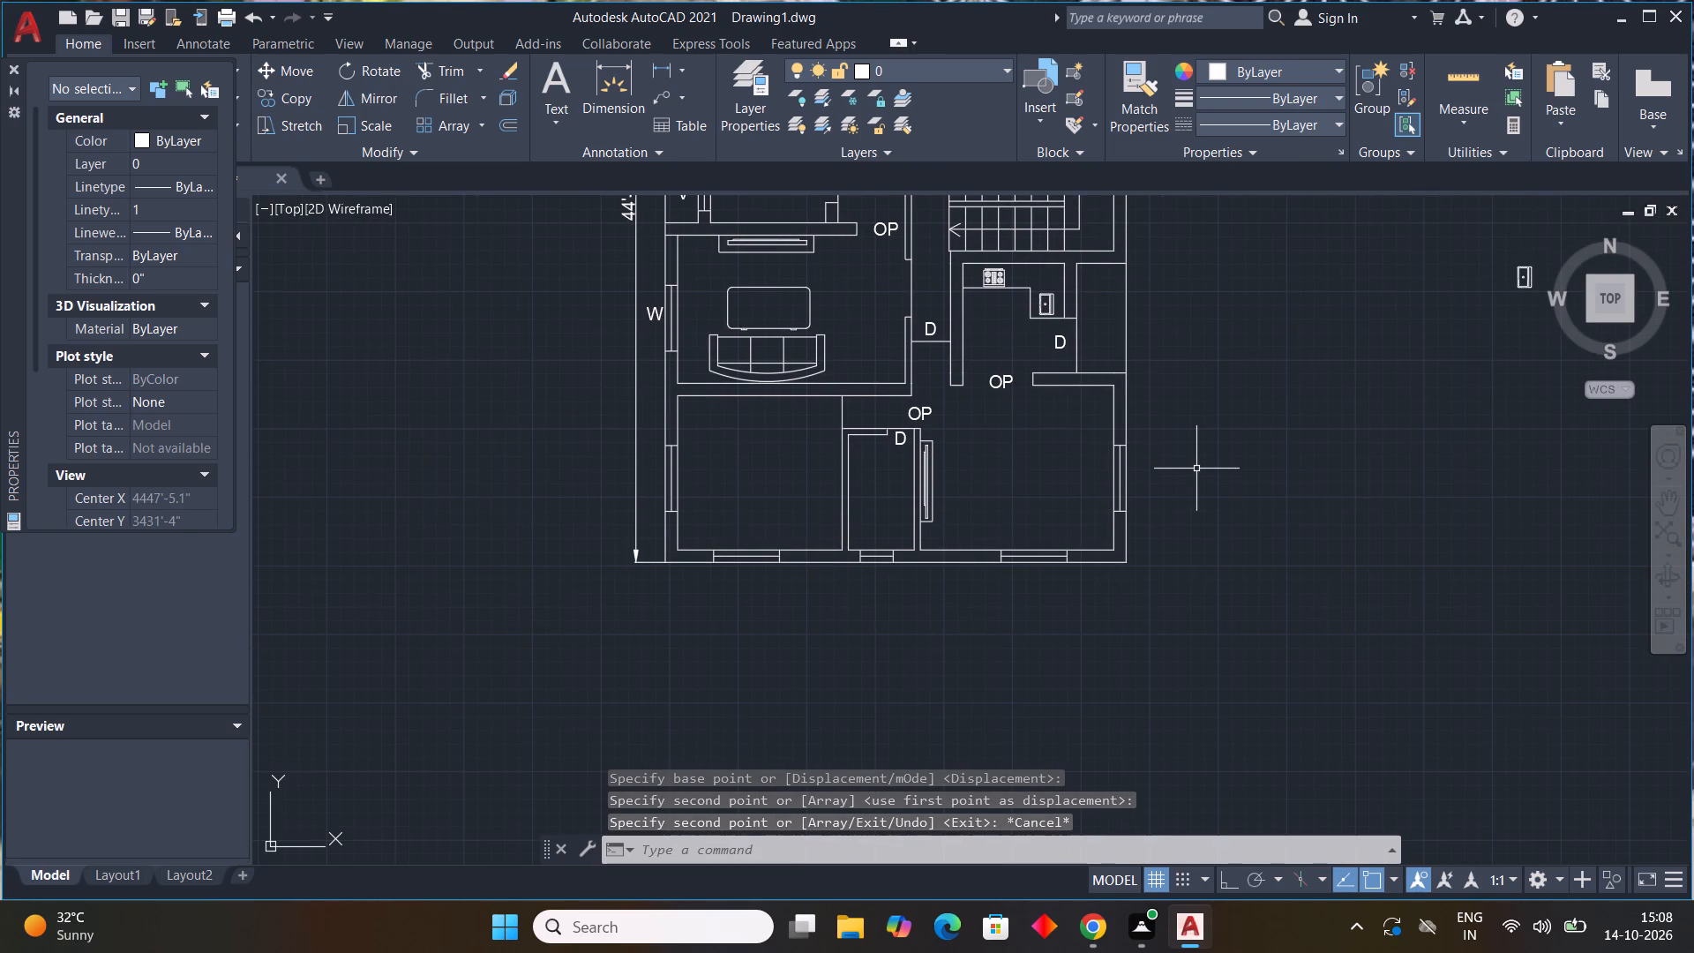
{"action": "scroll", "coordinate": [1196, 469], "scroll_direction": "down", "scroll_amount": 1}
{"action": "middle_click_drag", "start_coordinate": [1099, 489], "coordinate": [763, 608]}
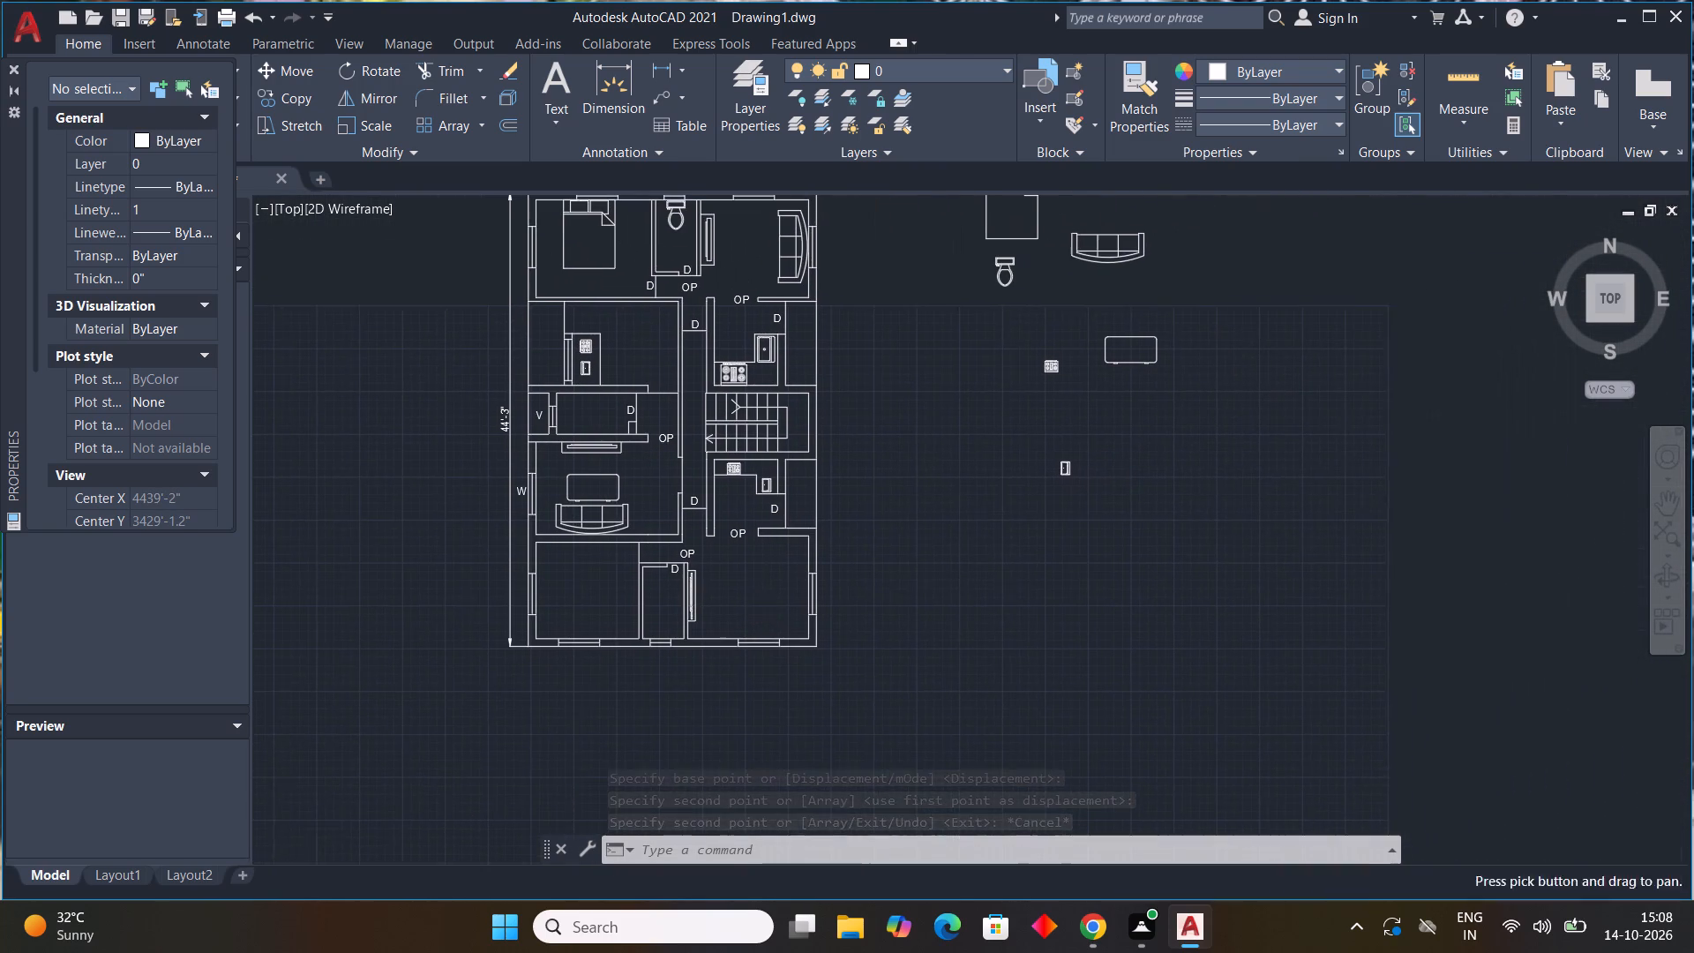
{"action": "left_click", "coordinate": [1083, 256]}
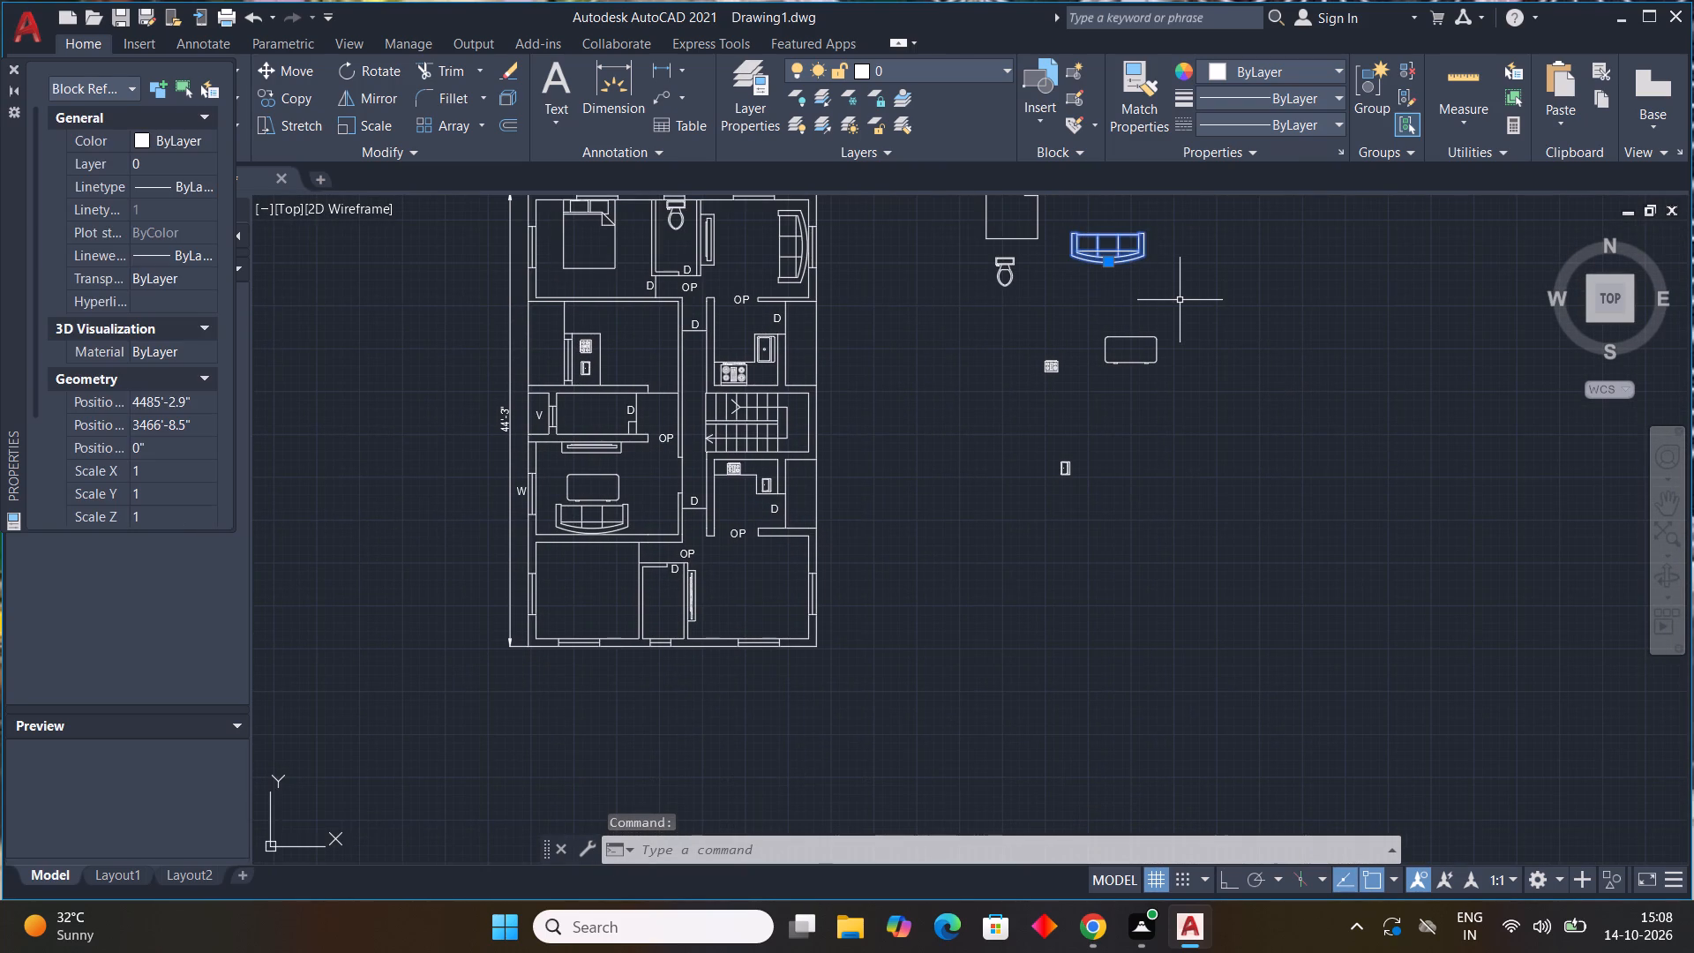
{"action": "type", "text": "RO"}
{"action": "key", "text": "space"}
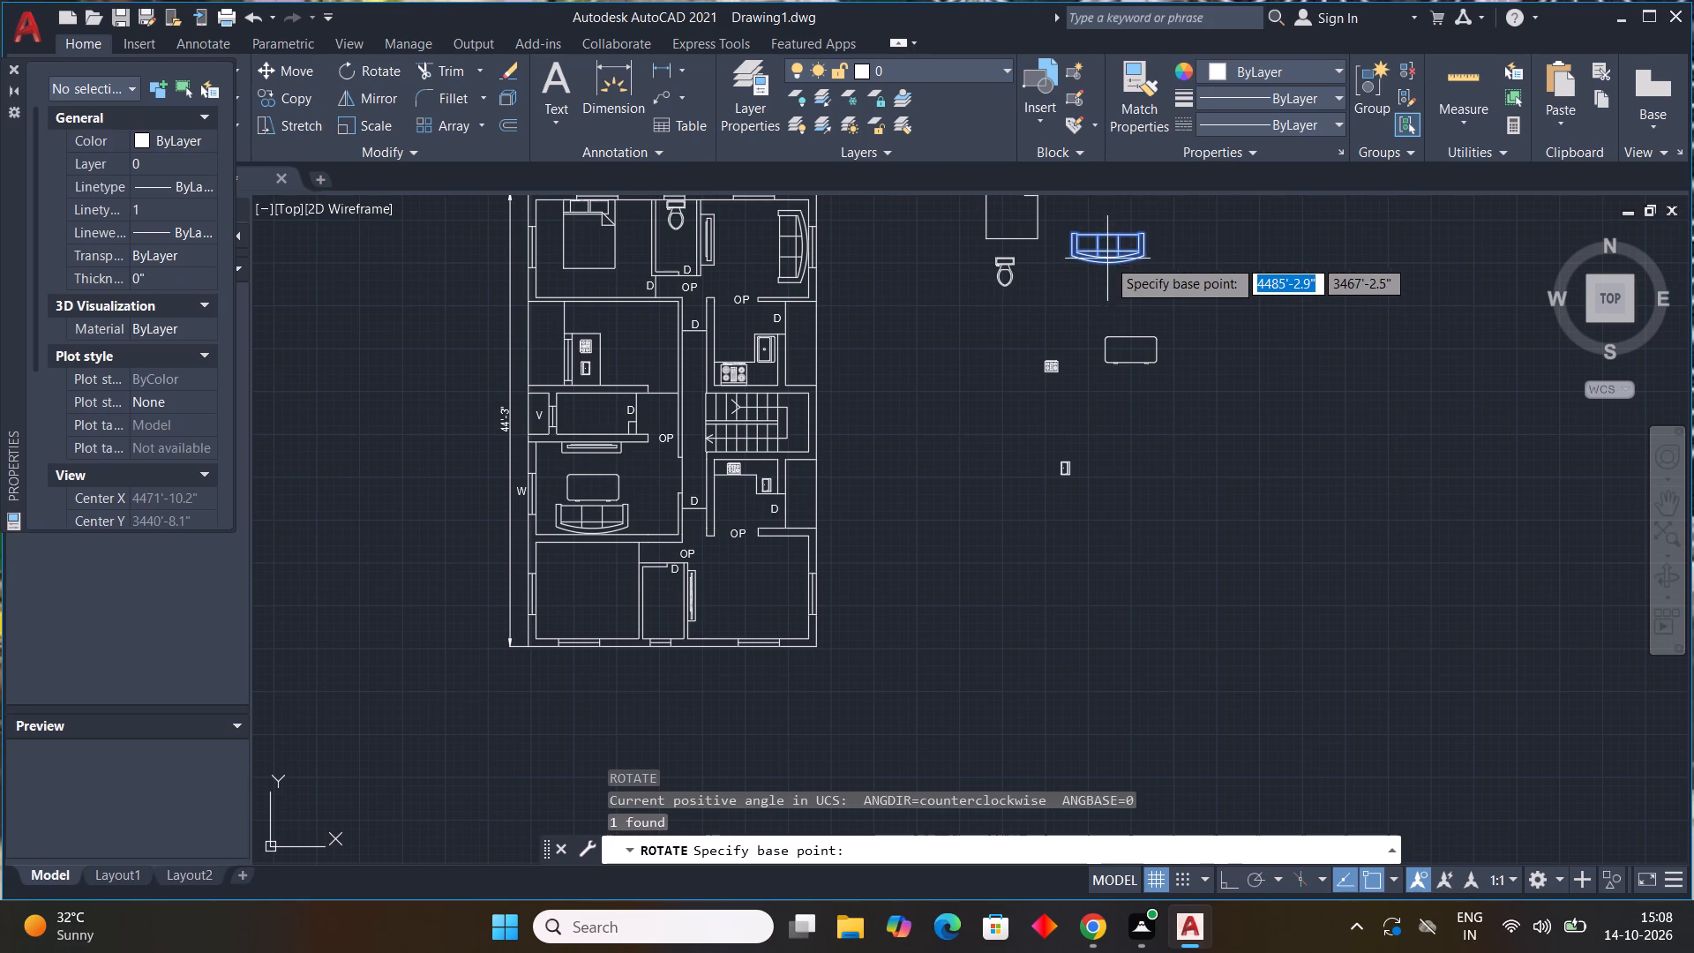
{"action": "left_click", "coordinate": [1107, 259]}
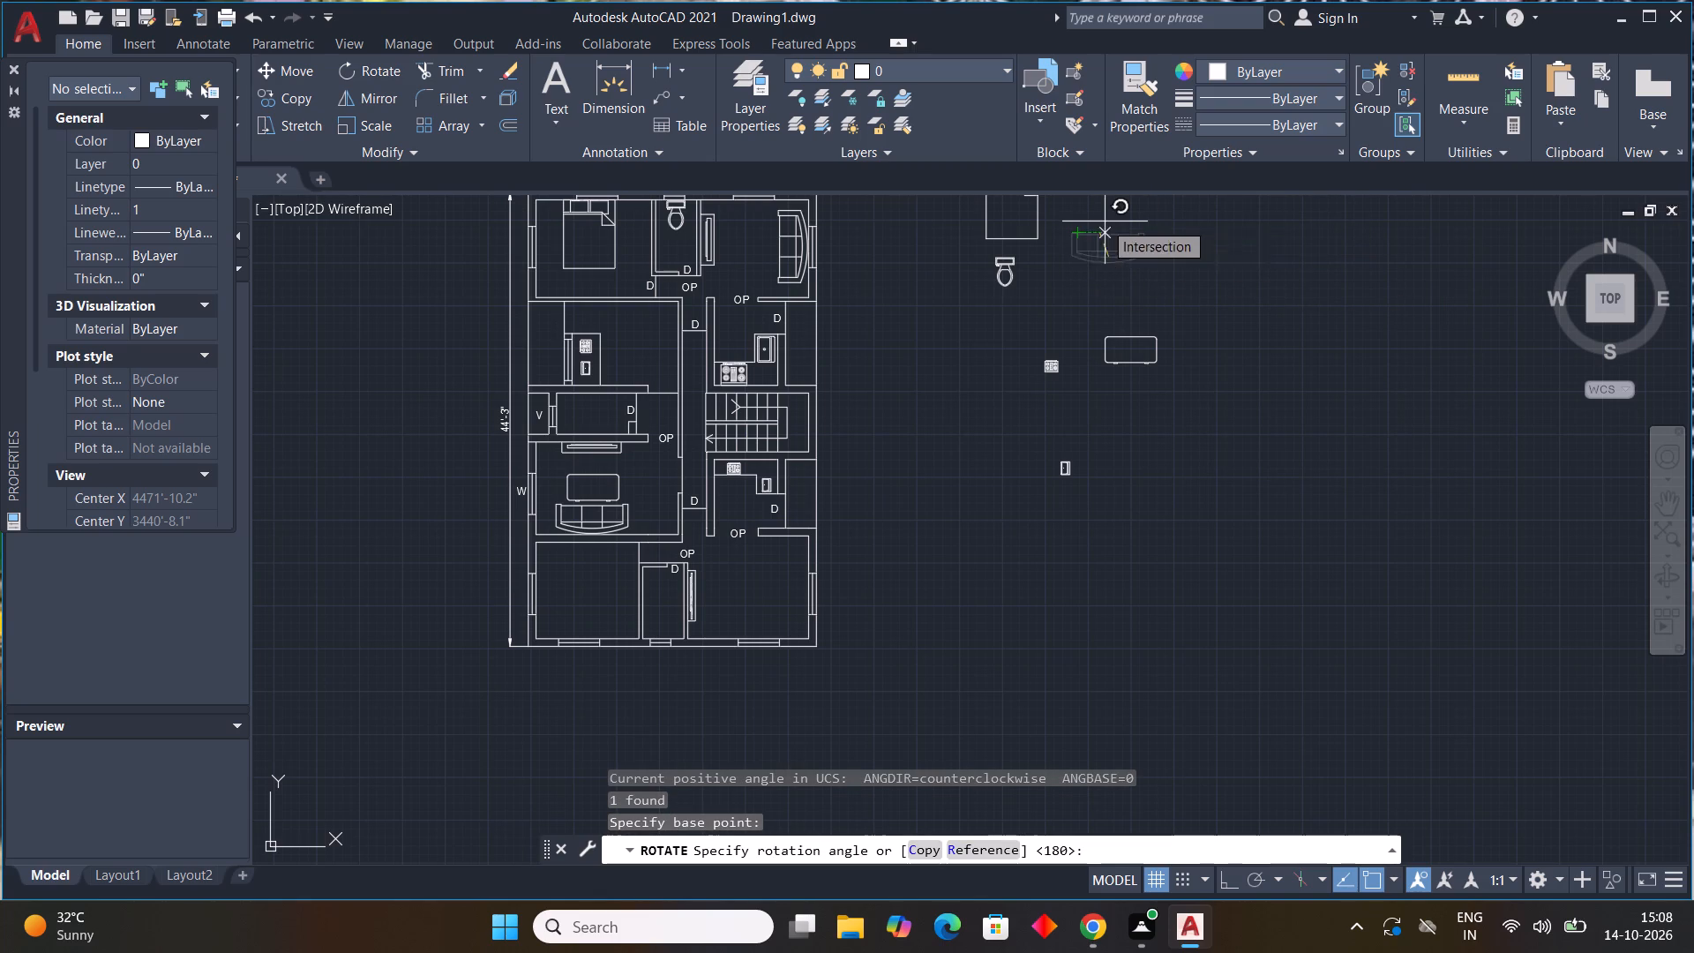
{"action": "key", "text": "F8"}
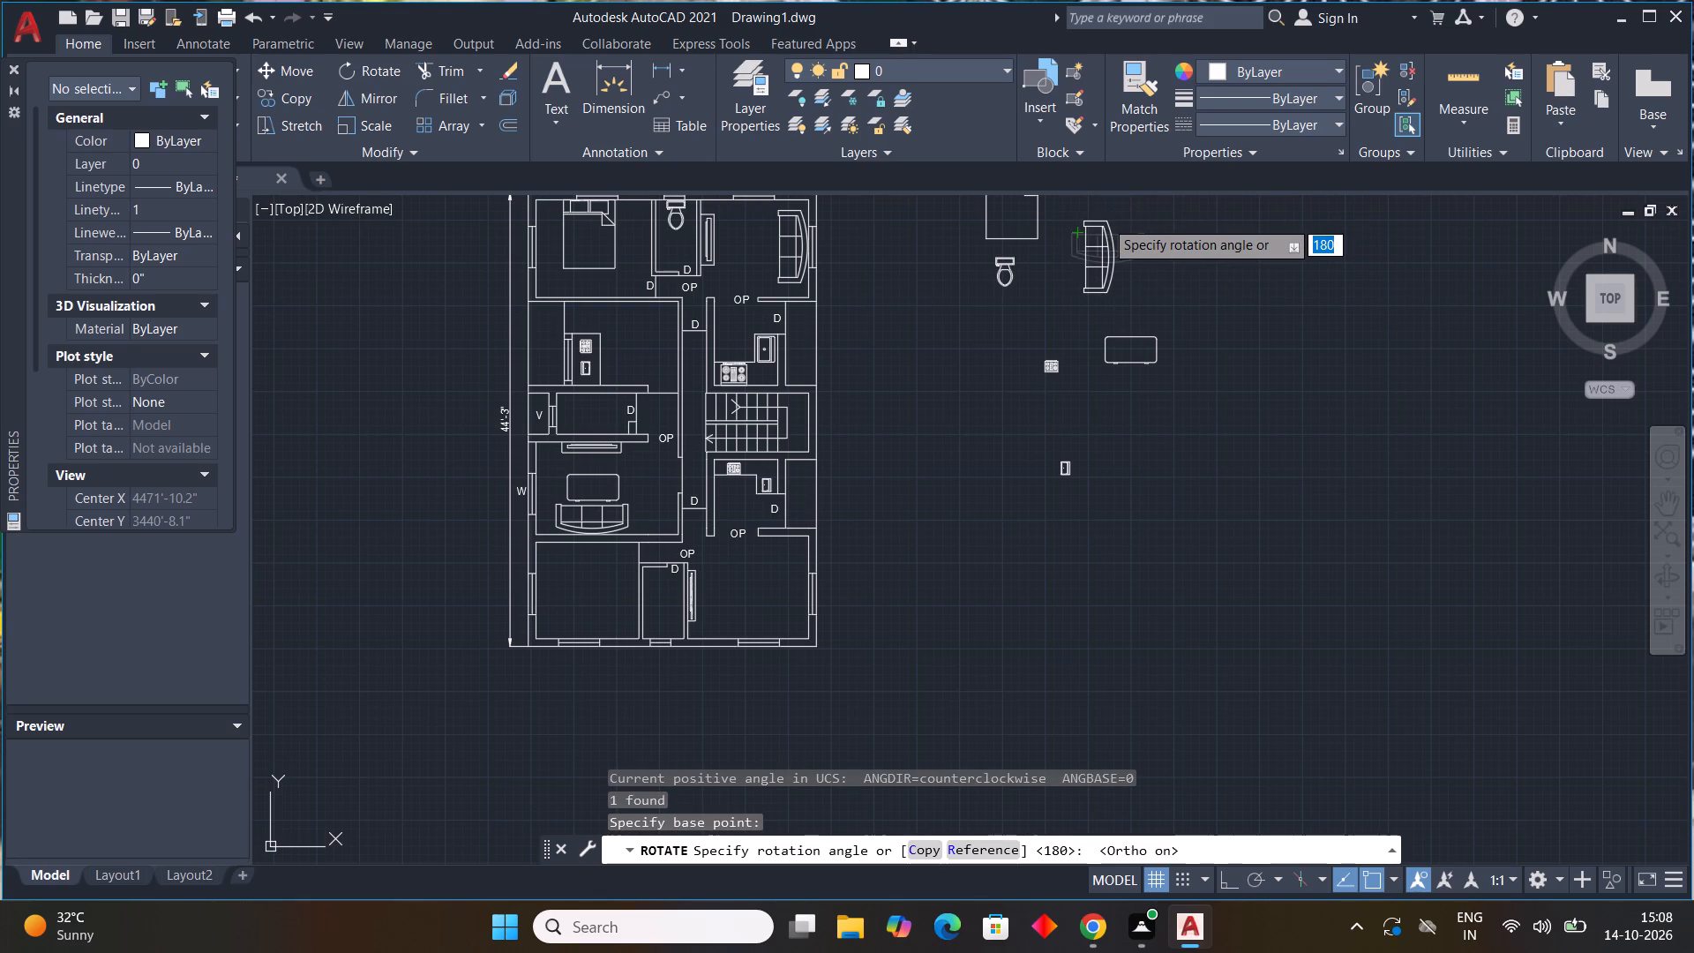
{"action": "left_click", "coordinate": [1107, 220]}
Copy the rotated loose sofa block, with Ortho off, beside the right wall window of the bottom-right room, facing the TV unit.
{"action": "left_click_drag", "start_coordinate": [1124, 221], "coordinate": [1086, 303]}
{"action": "left_click", "coordinate": [1073, 319]}
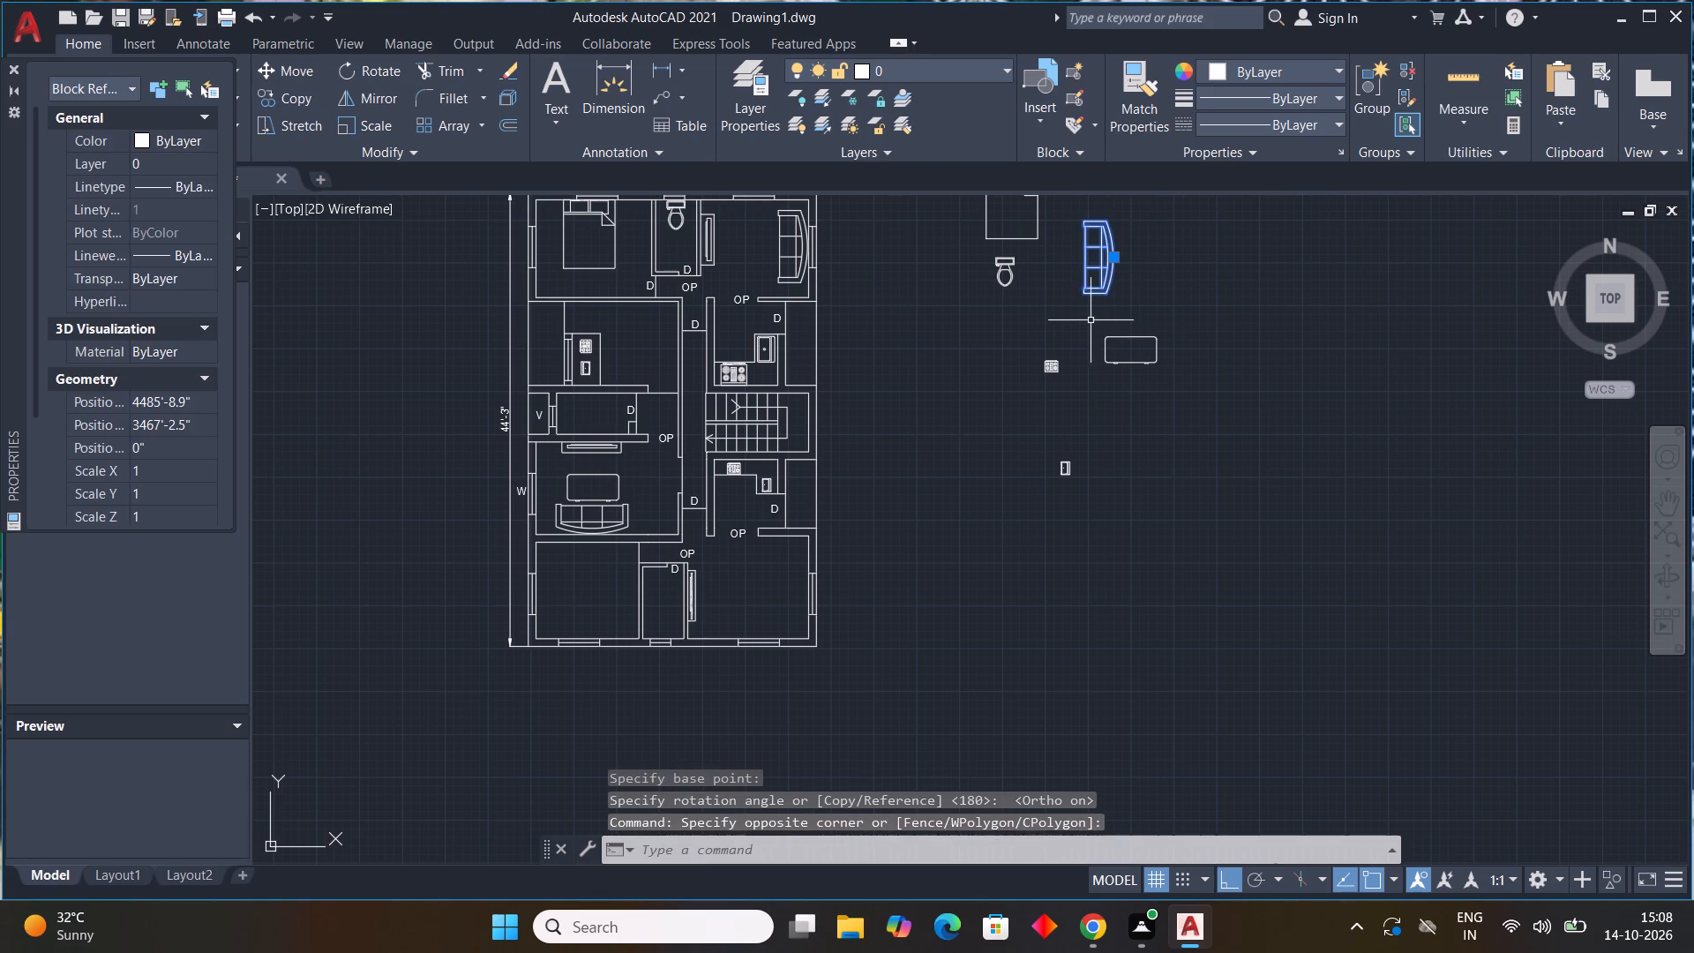
{"action": "key", "text": "c"}
{"action": "type", "text": "O"}
{"action": "key", "text": "space"}
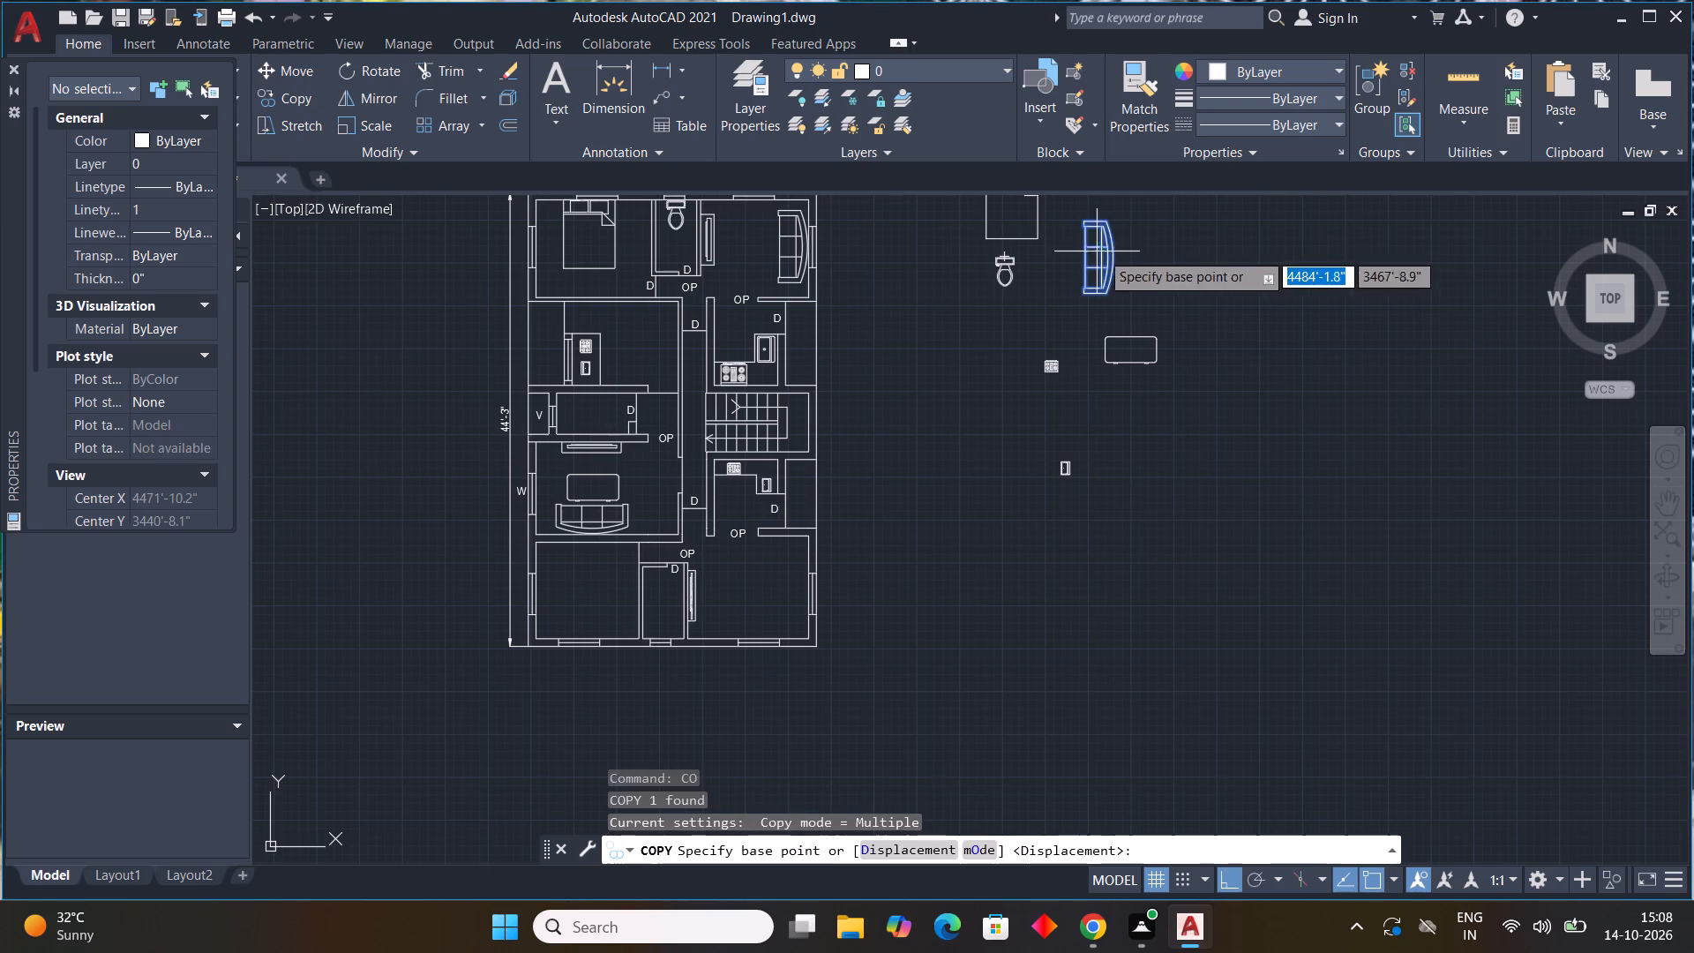
{"action": "left_click", "coordinate": [1102, 251]}
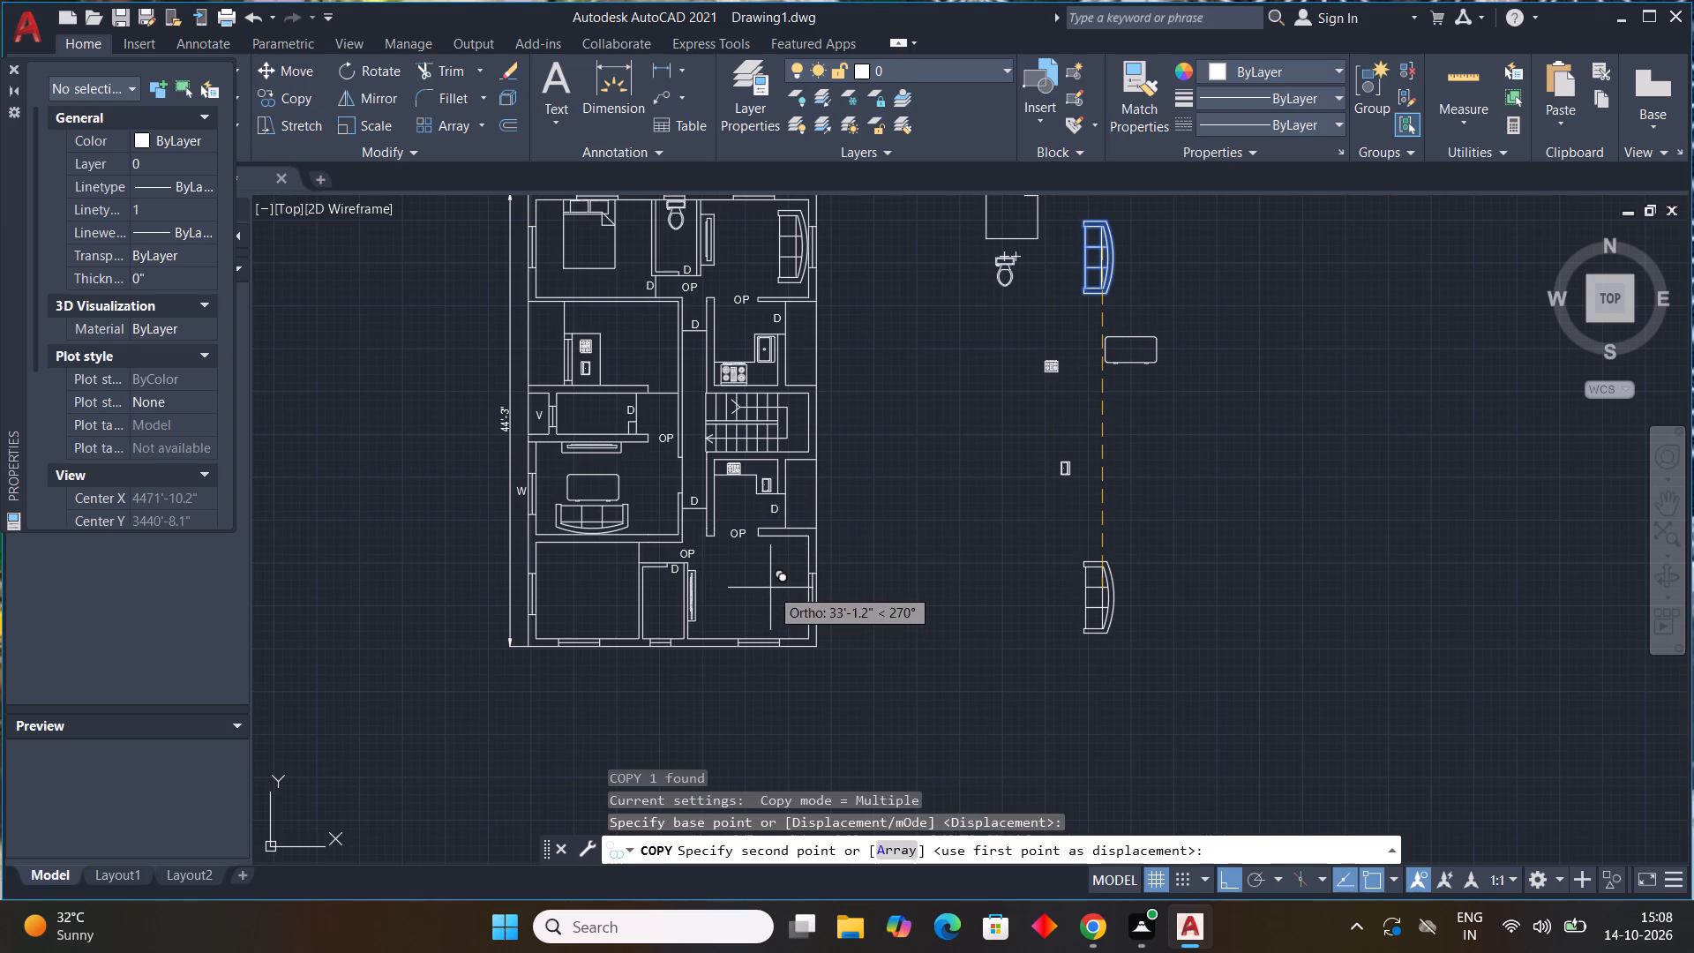
{"action": "key", "text": "F8"}
{"action": "scroll", "coordinate": [783, 578], "scroll_direction": "up", "scroll_amount": 2}
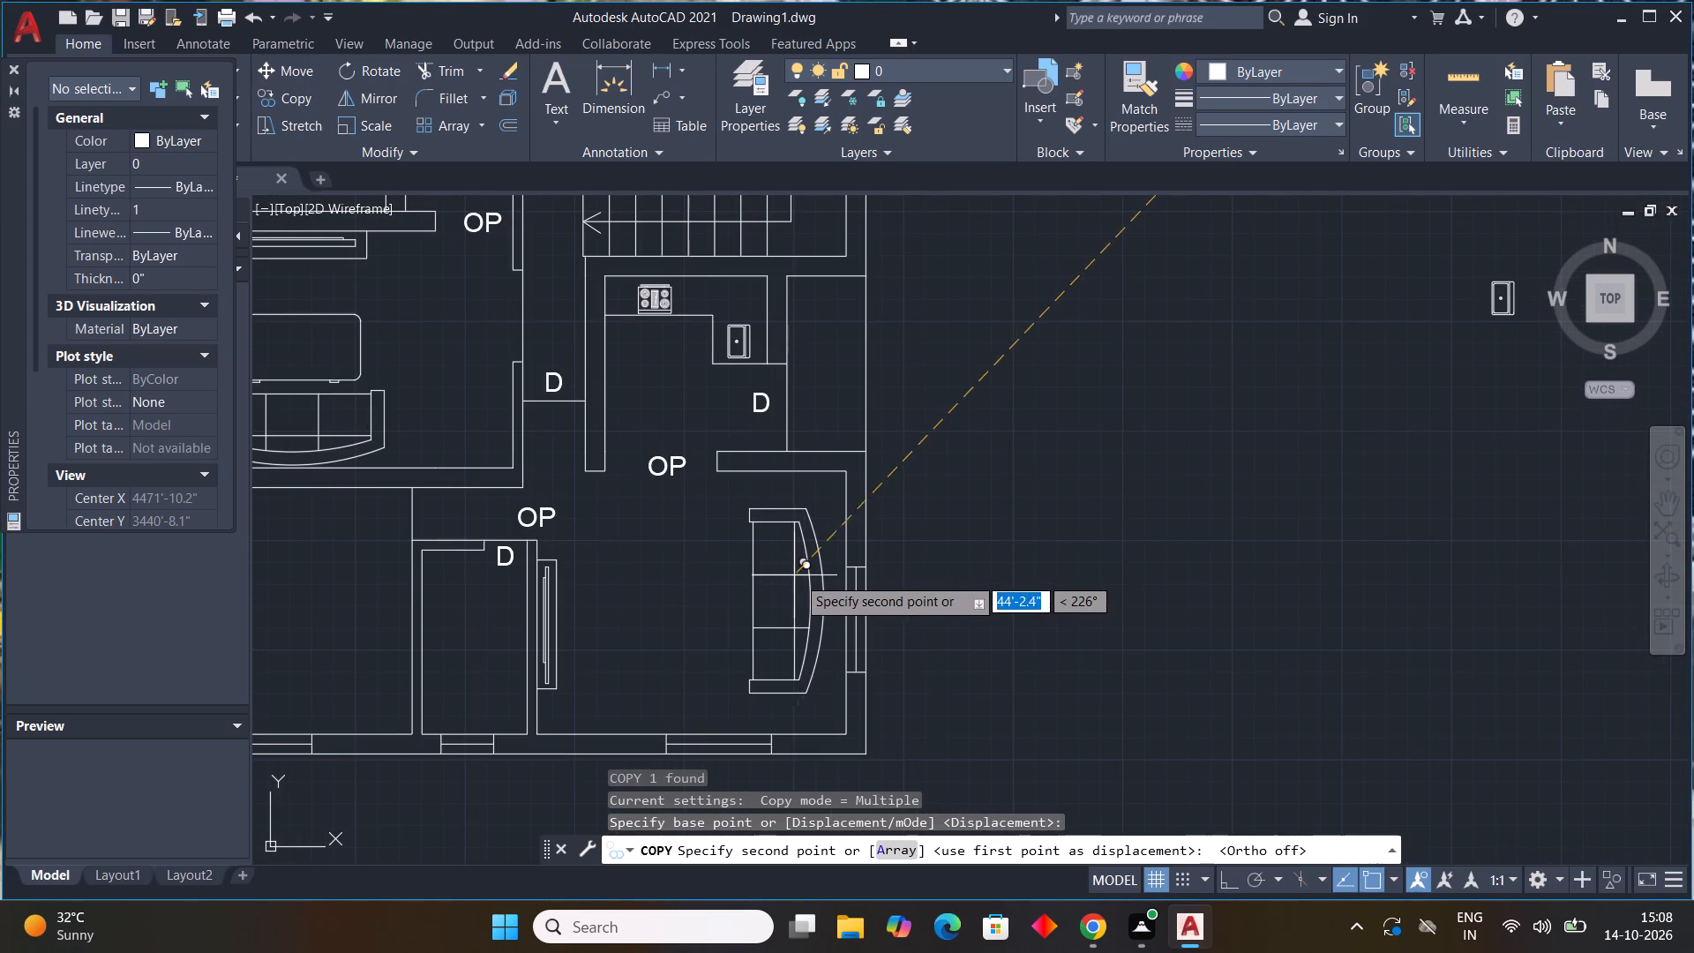
{"action": "left_click", "coordinate": [813, 577]}
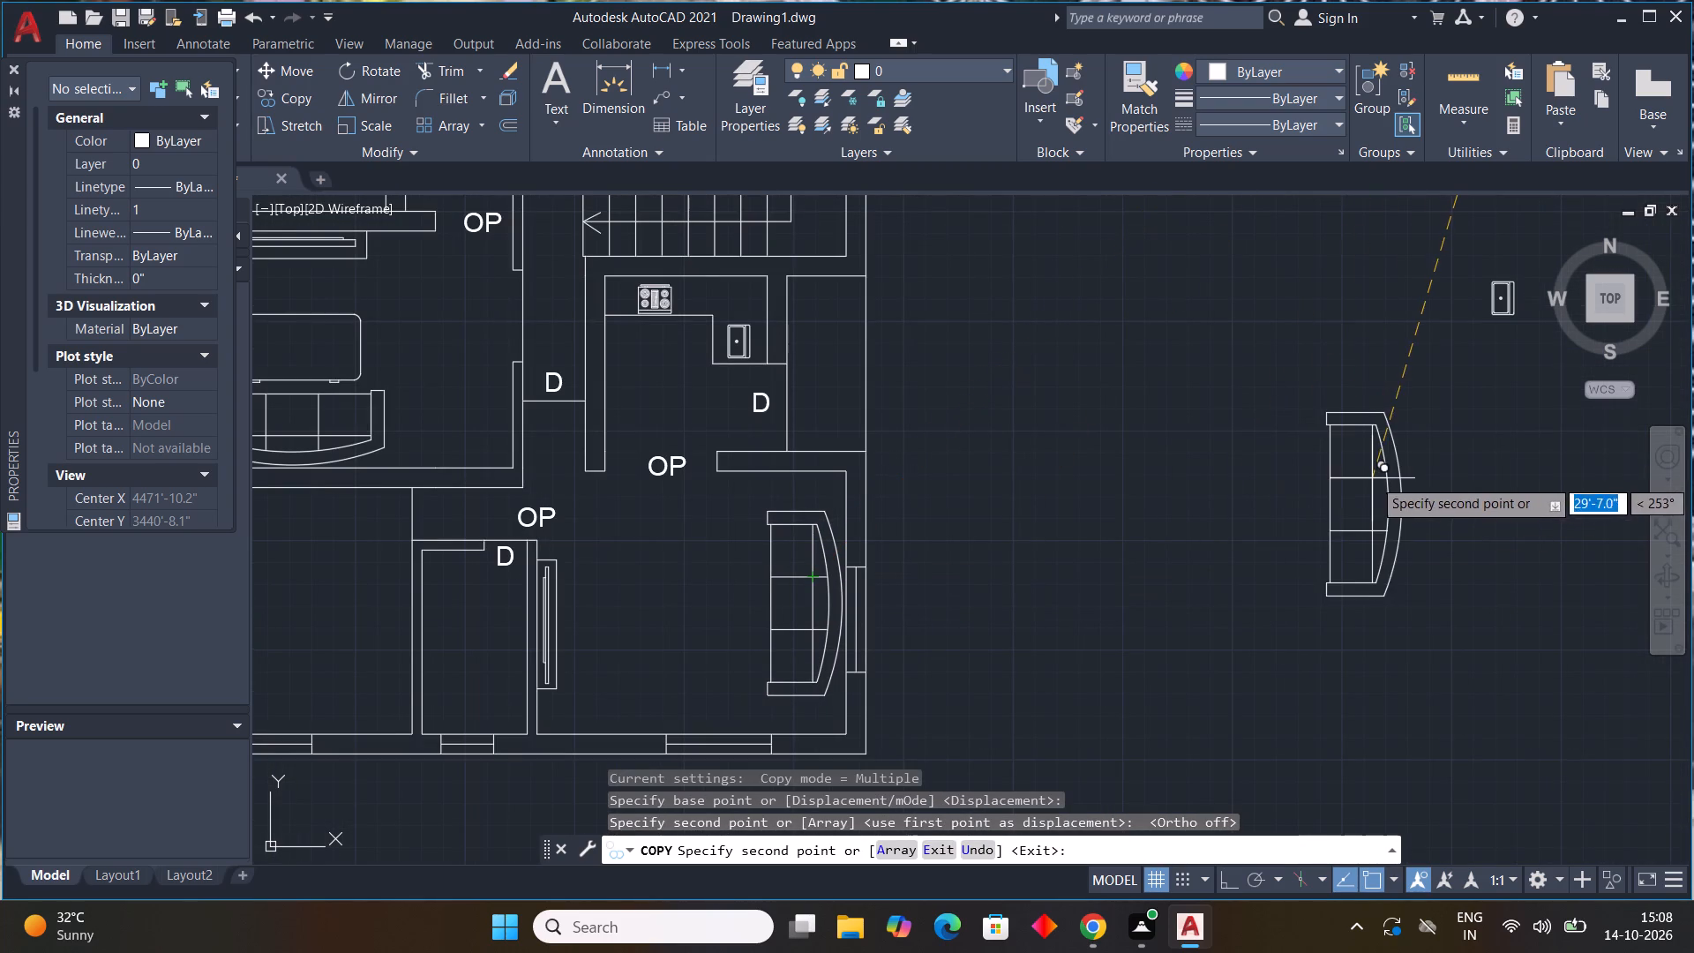
{"action": "key", "text": "Escape"}
Rotate the loose rounded table block 90° counterclockwise about a point inside it, with Ortho on, so it stands vertically.
{"action": "scroll", "coordinate": [1368, 492], "scroll_direction": "down", "scroll_amount": 3}
{"action": "middle_click_drag", "start_coordinate": [1325, 515], "coordinate": [1227, 567]}
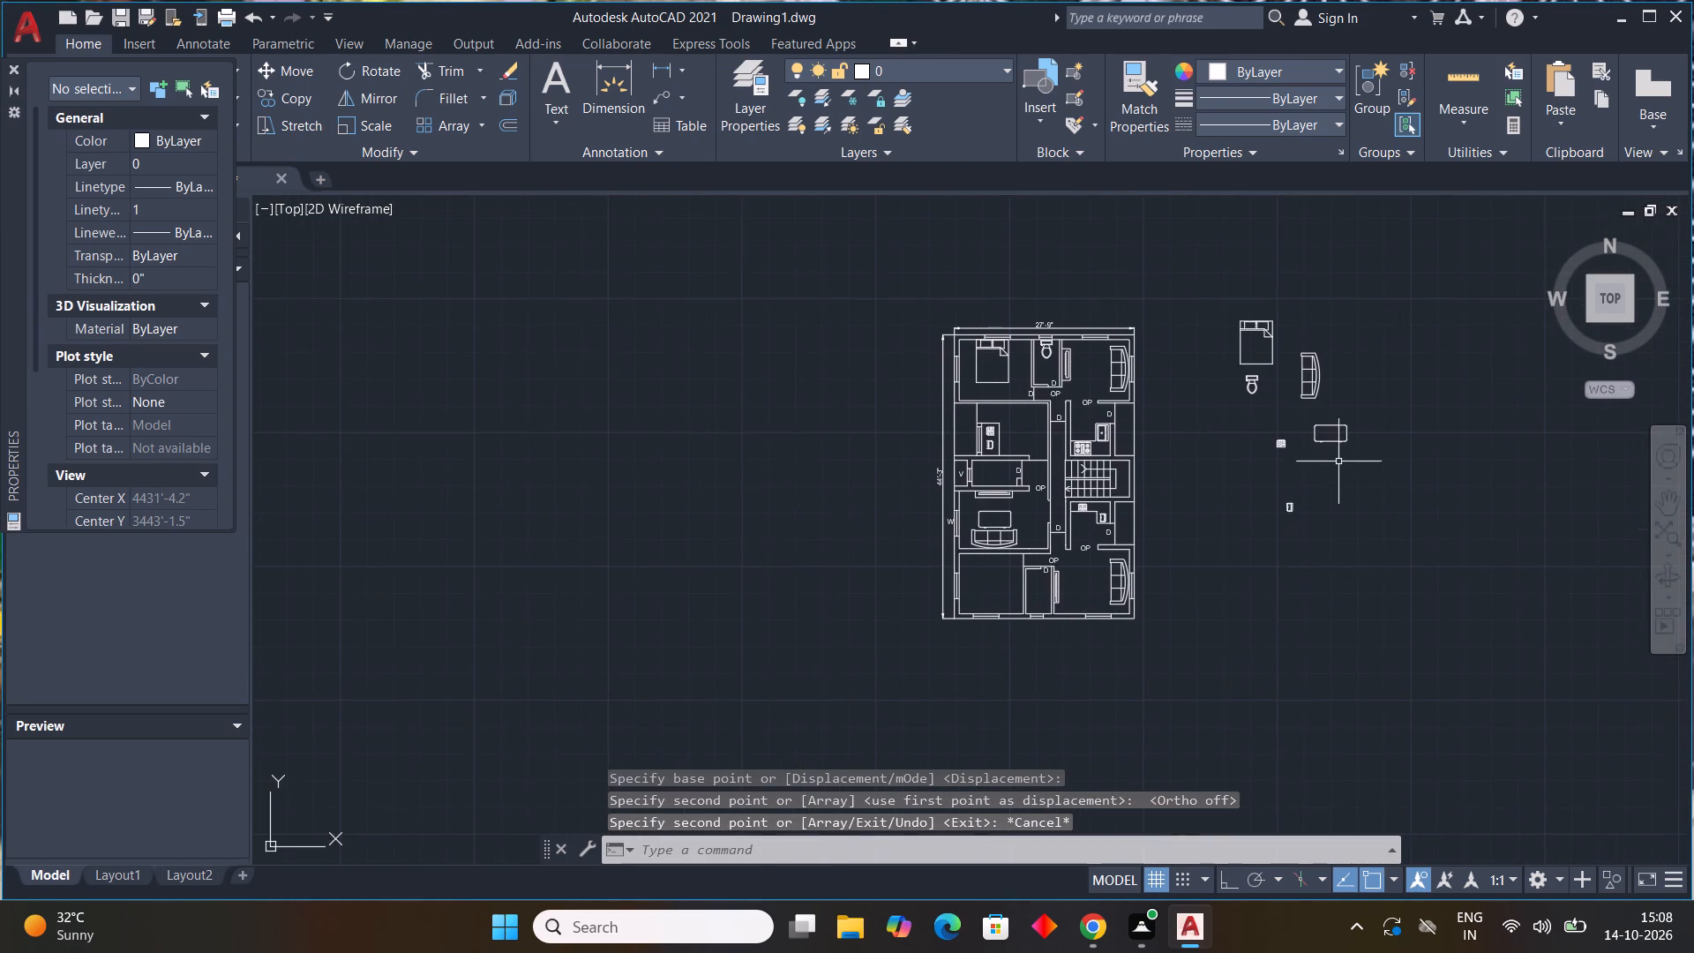
{"action": "scroll", "coordinate": [1334, 458], "scroll_direction": "up", "scroll_amount": 3}
{"action": "left_click_drag", "start_coordinate": [1421, 302], "coordinate": [1413, 304]}
{"action": "left_click", "coordinate": [1212, 427]}
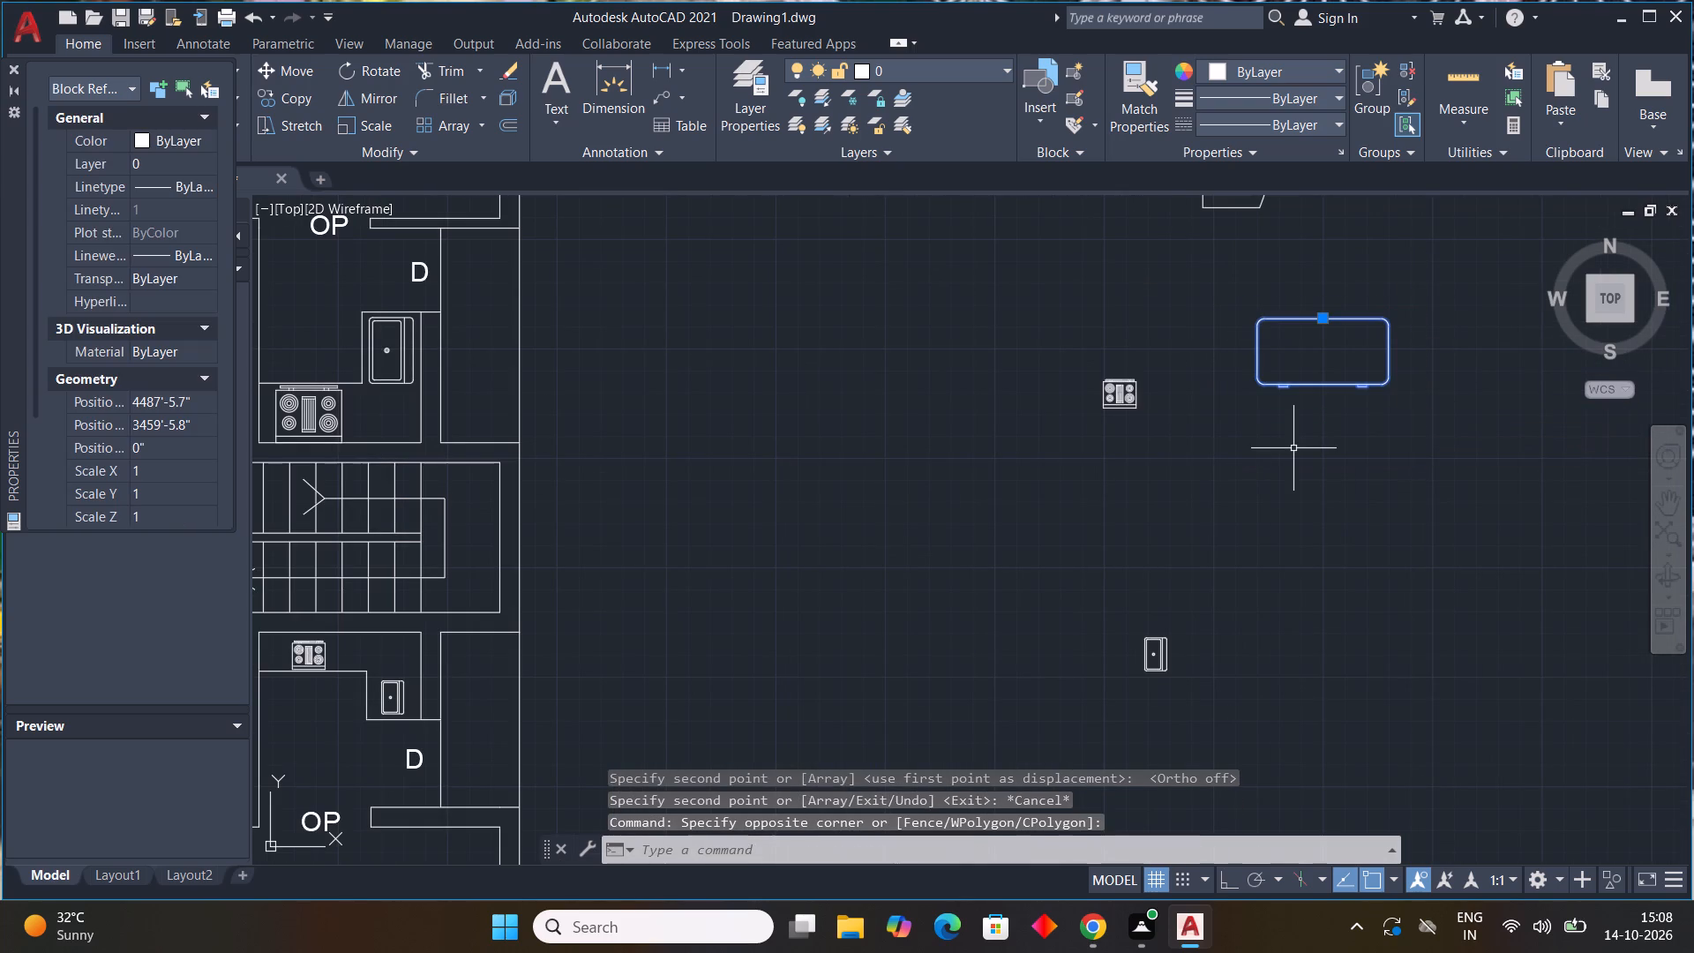
{"action": "type", "text": "RO"}
{"action": "key", "text": "space"}
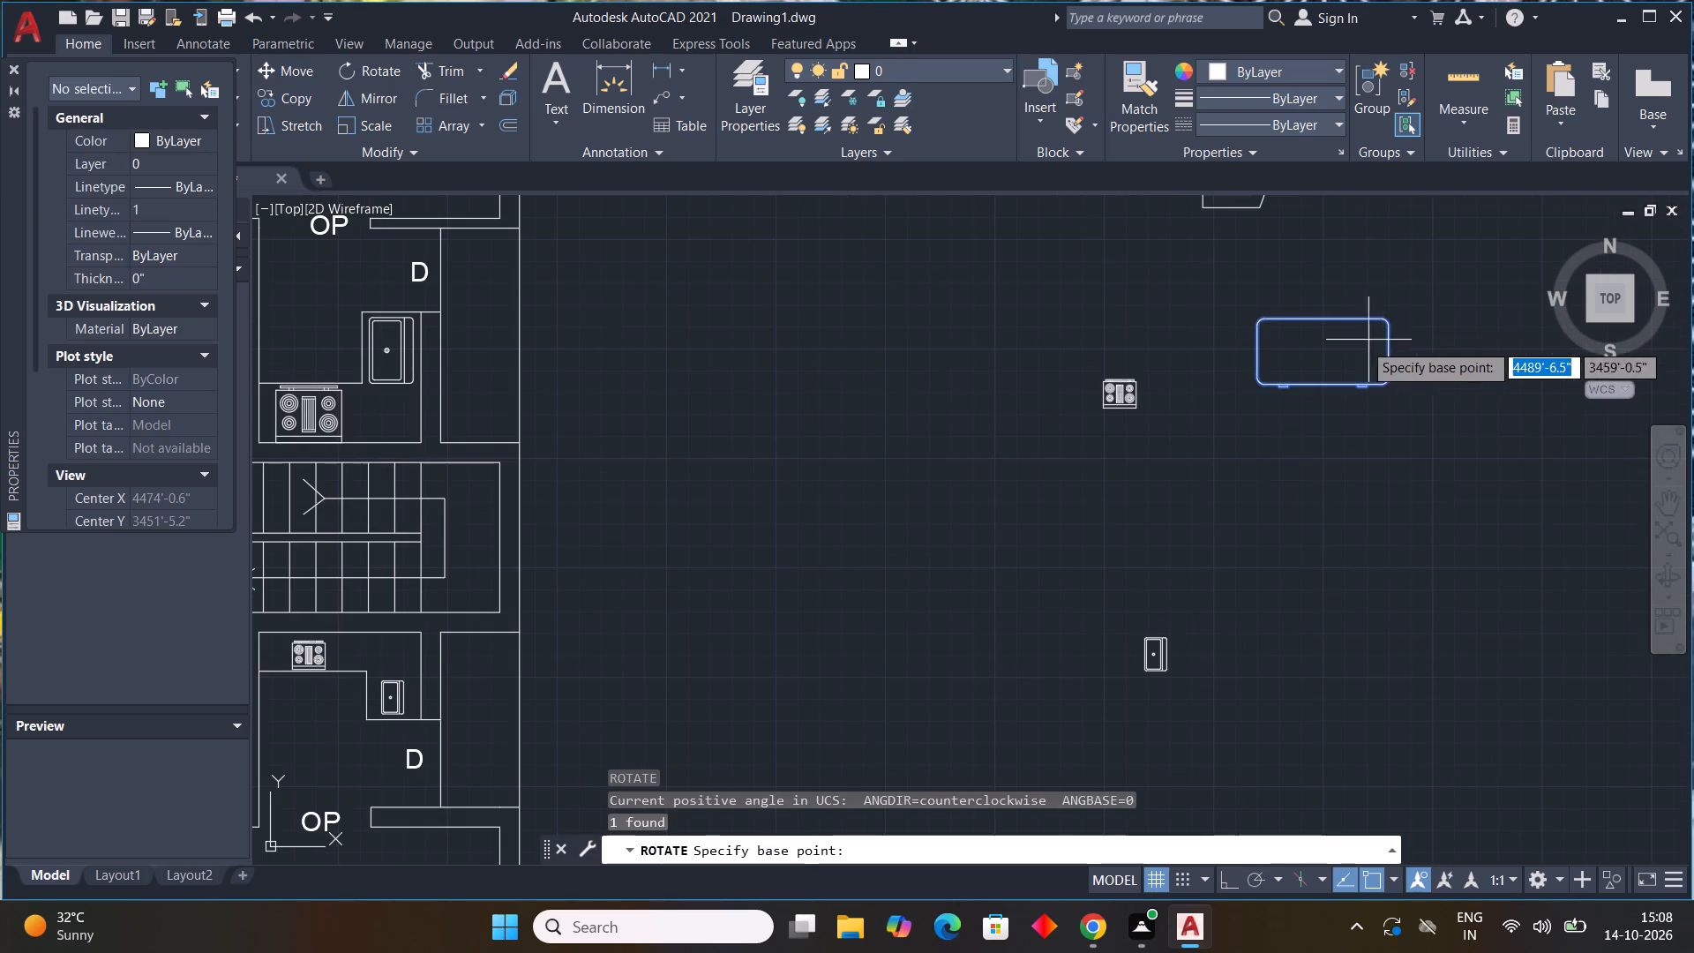
{"action": "left_click", "coordinate": [1351, 350]}
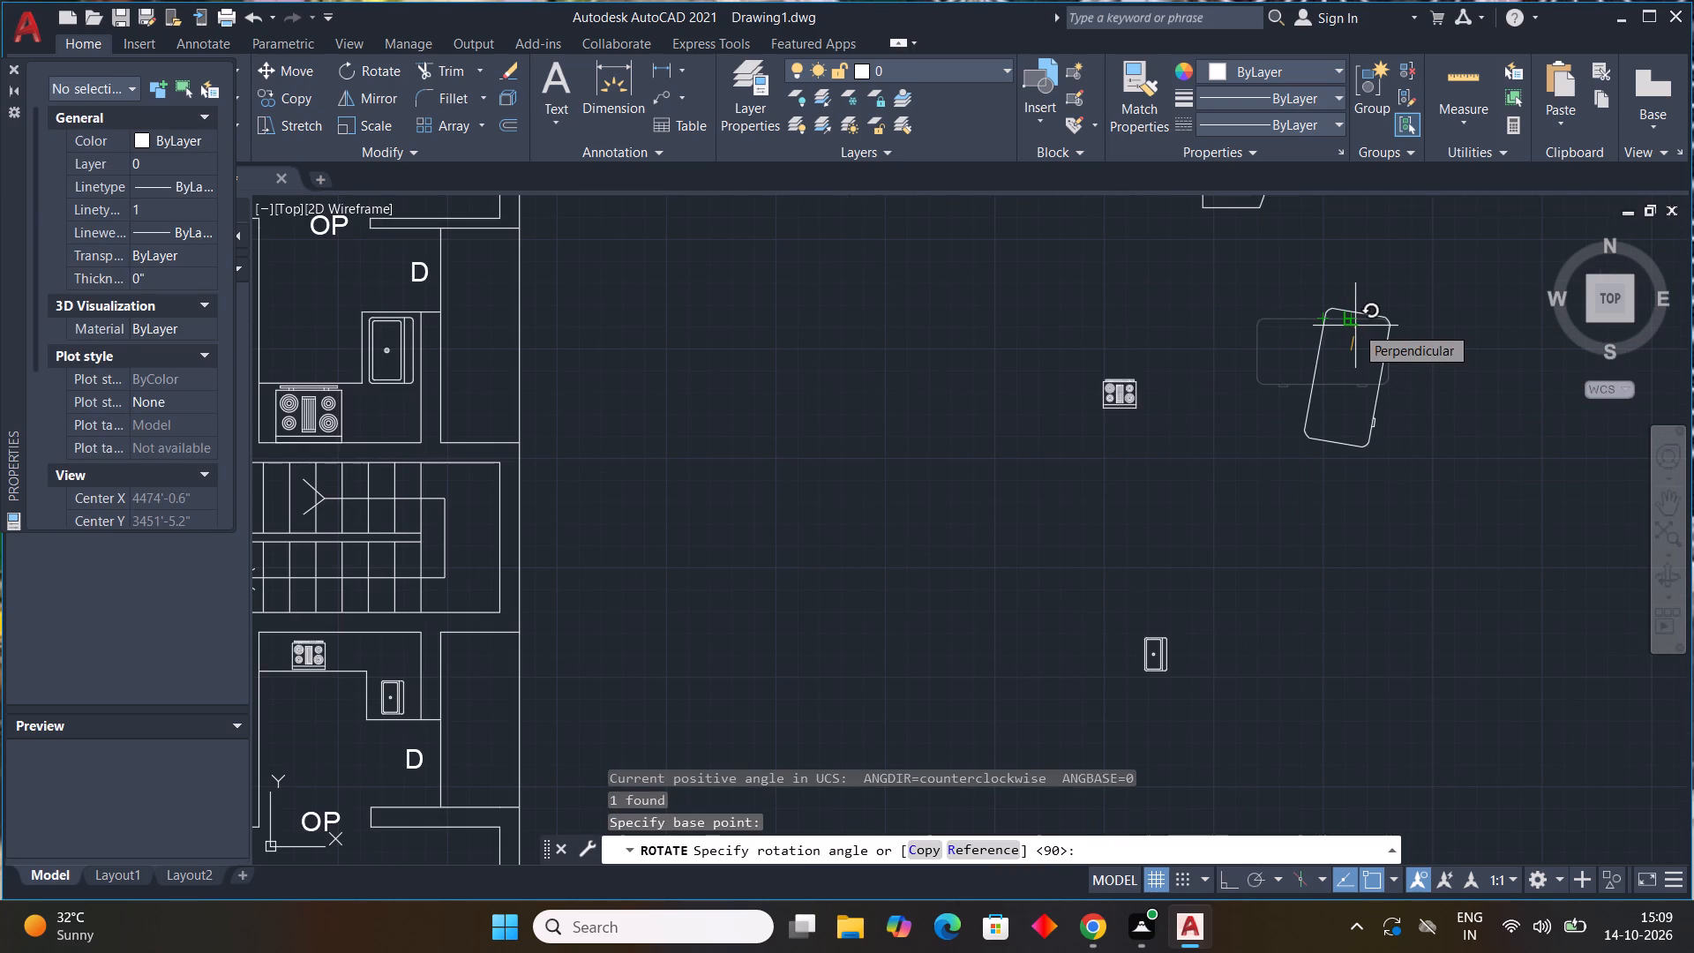
{"action": "key", "text": "F8"}
{"action": "left_click", "coordinate": [1355, 326]}
Copy the rotated loose table block, with Ortho off, between the TV unit and the sofa in the bottom-right room.
{"action": "left_click_drag", "start_coordinate": [1455, 322], "coordinate": [1446, 324]}
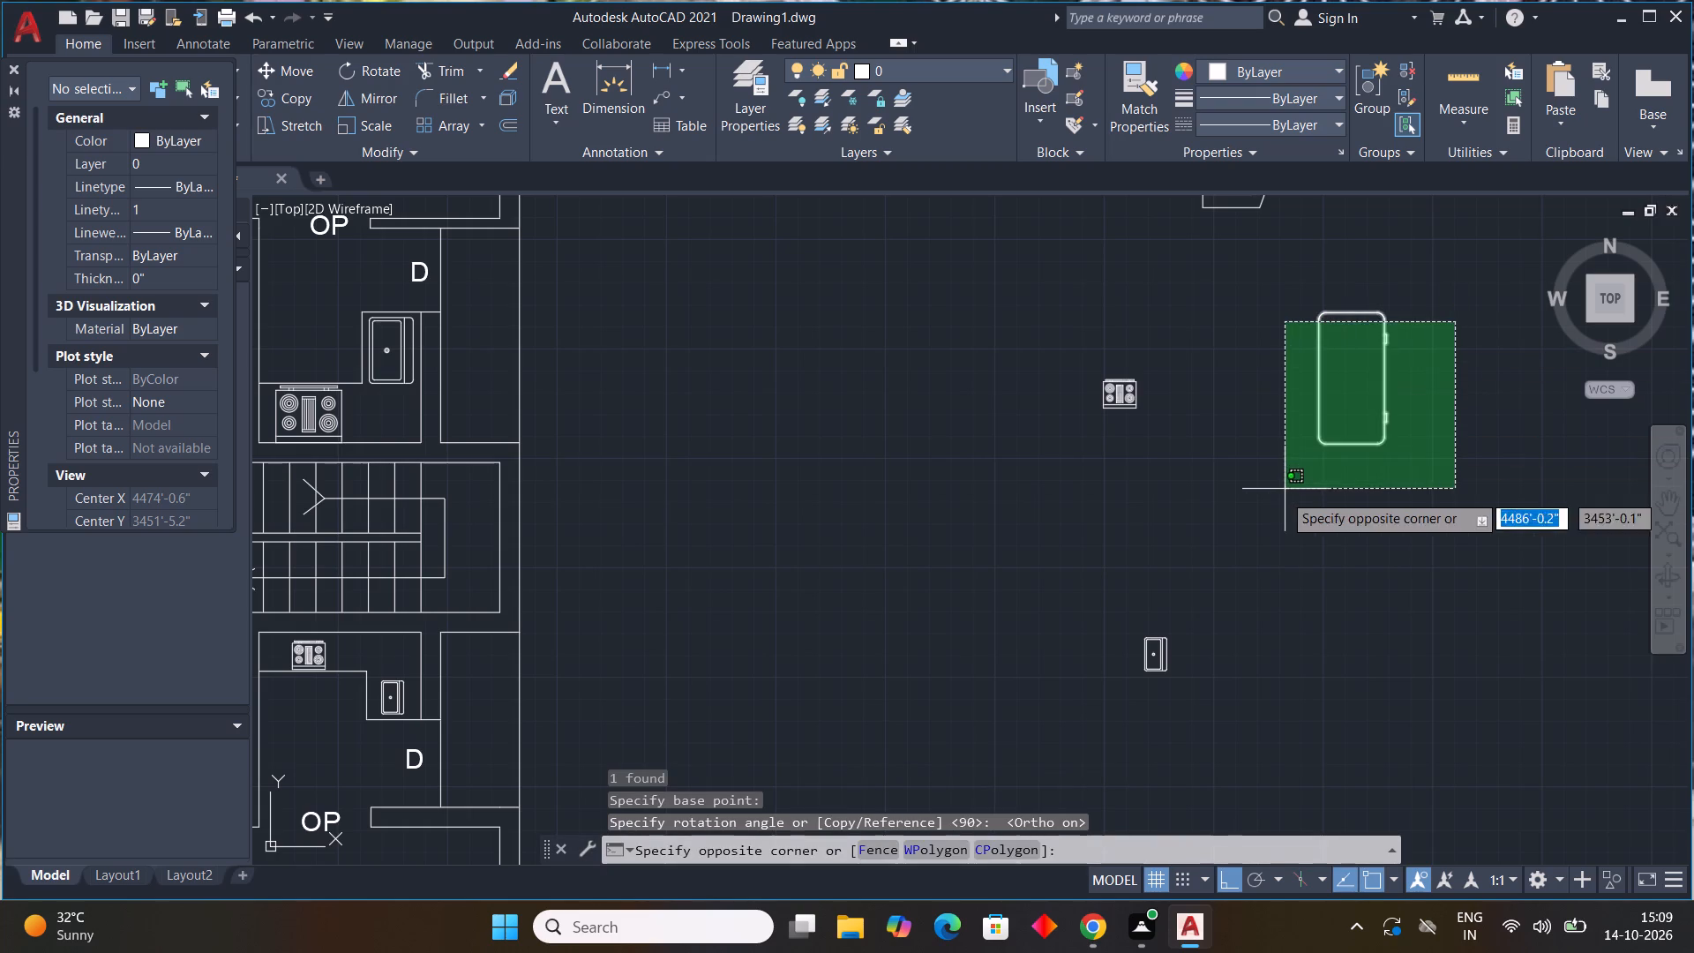
{"action": "left_click", "coordinate": [1283, 481]}
{"action": "type", "text": "CO"}
{"action": "key", "text": "space"}
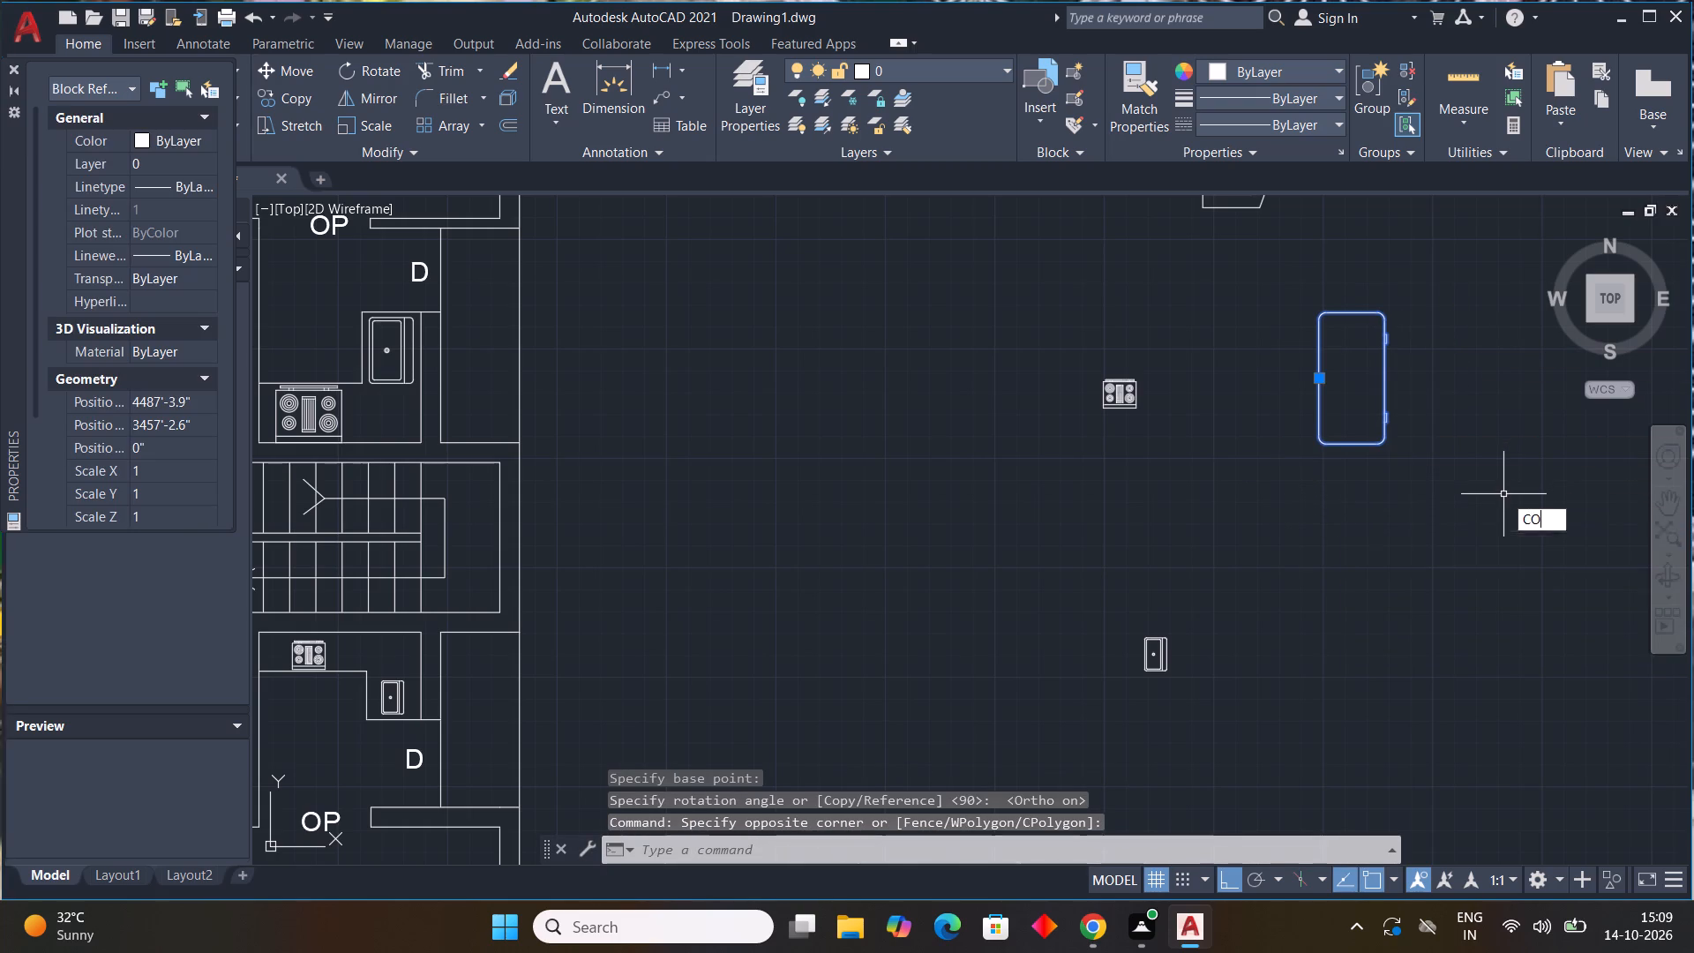
{"action": "left_click_drag", "start_coordinate": [1371, 367], "coordinate": [1367, 384]}
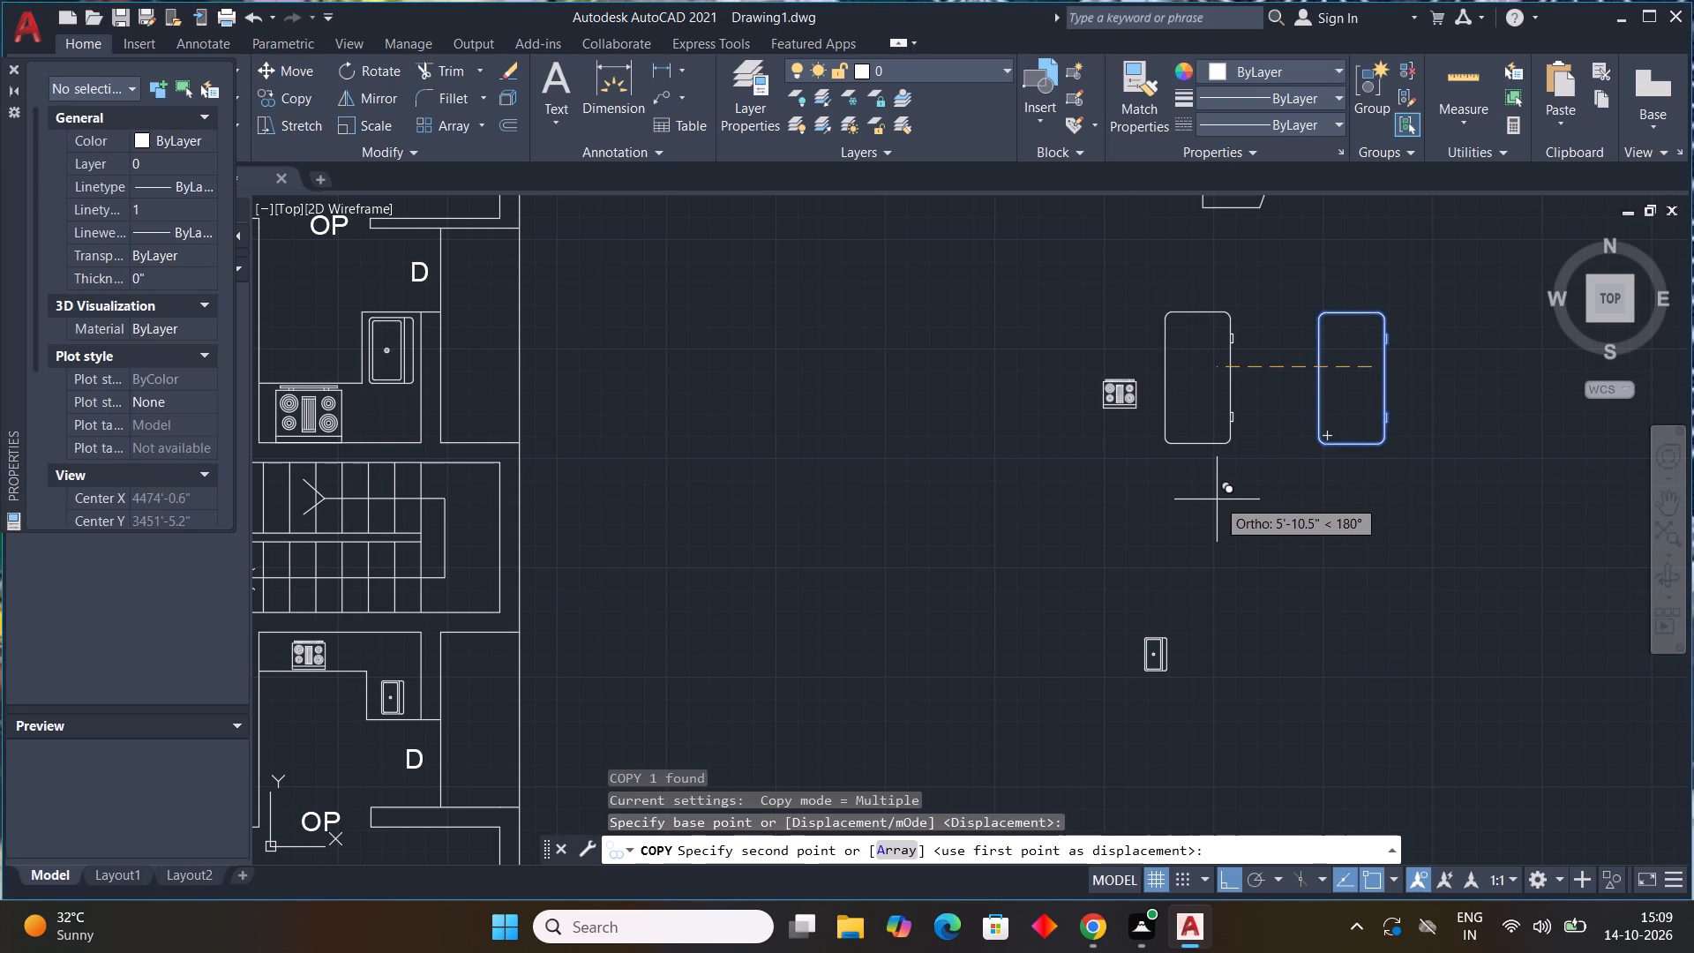
{"action": "key", "text": "F8"}
{"action": "scroll", "coordinate": [999, 644], "scroll_direction": "down", "scroll_amount": 4}
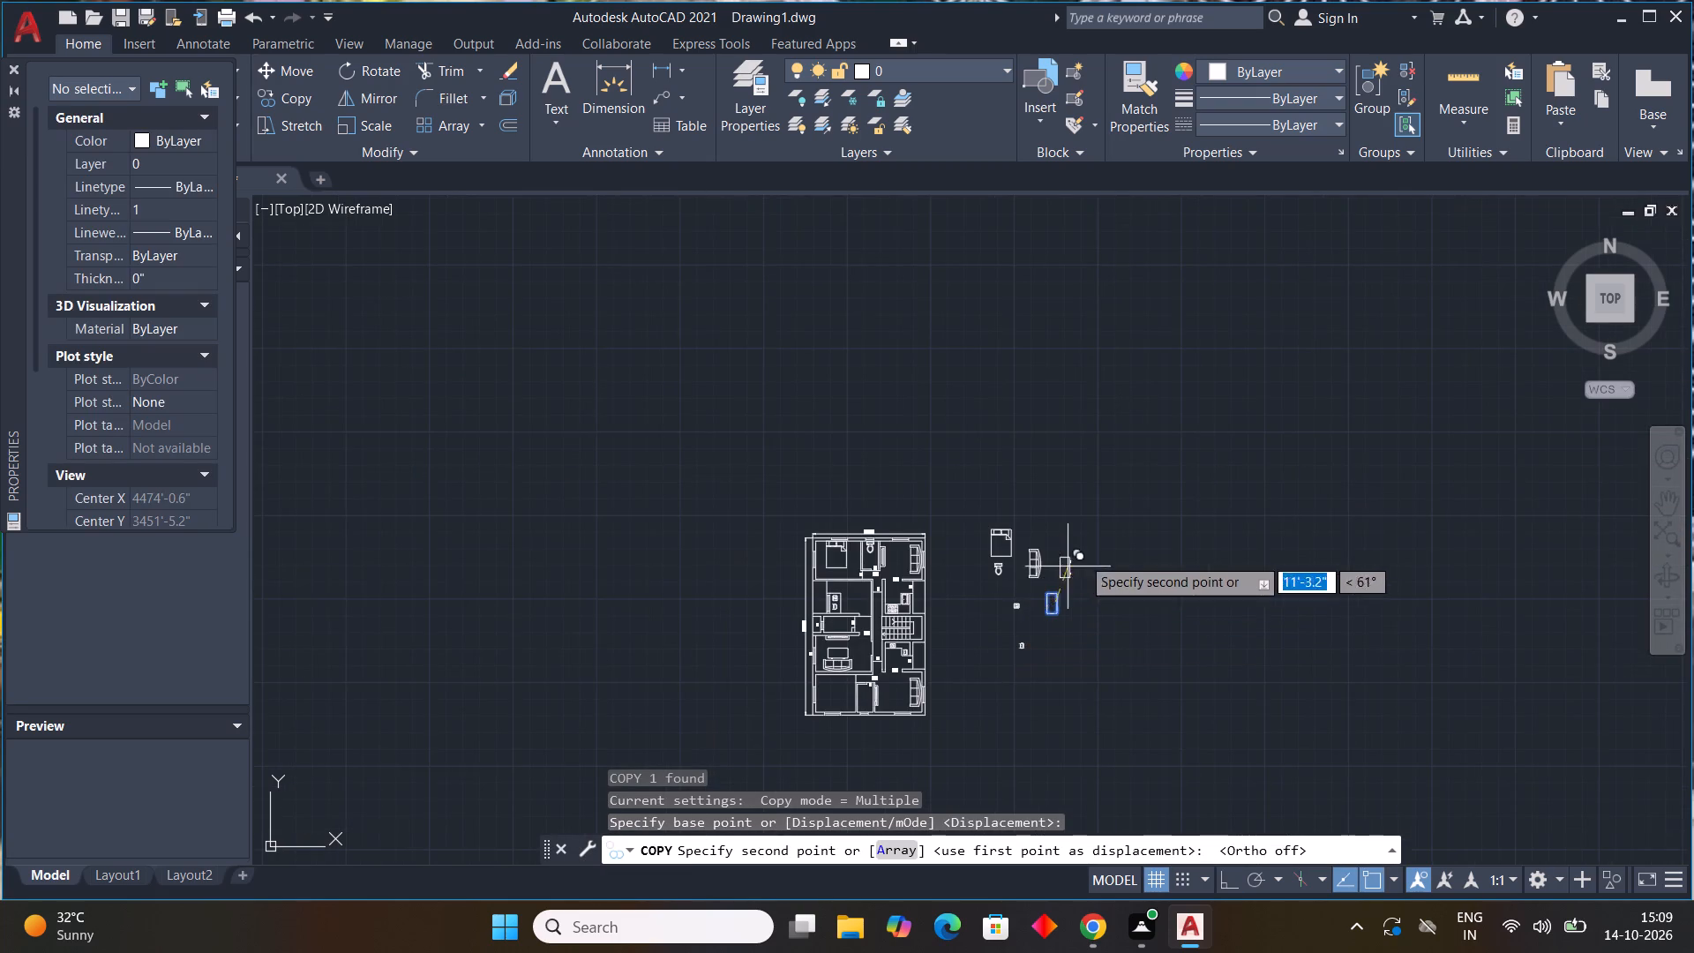
{"action": "middle_click_drag", "start_coordinate": [1123, 501], "coordinate": [1189, 368]}
{"action": "scroll", "coordinate": [966, 564], "scroll_direction": "up", "scroll_amount": 4}
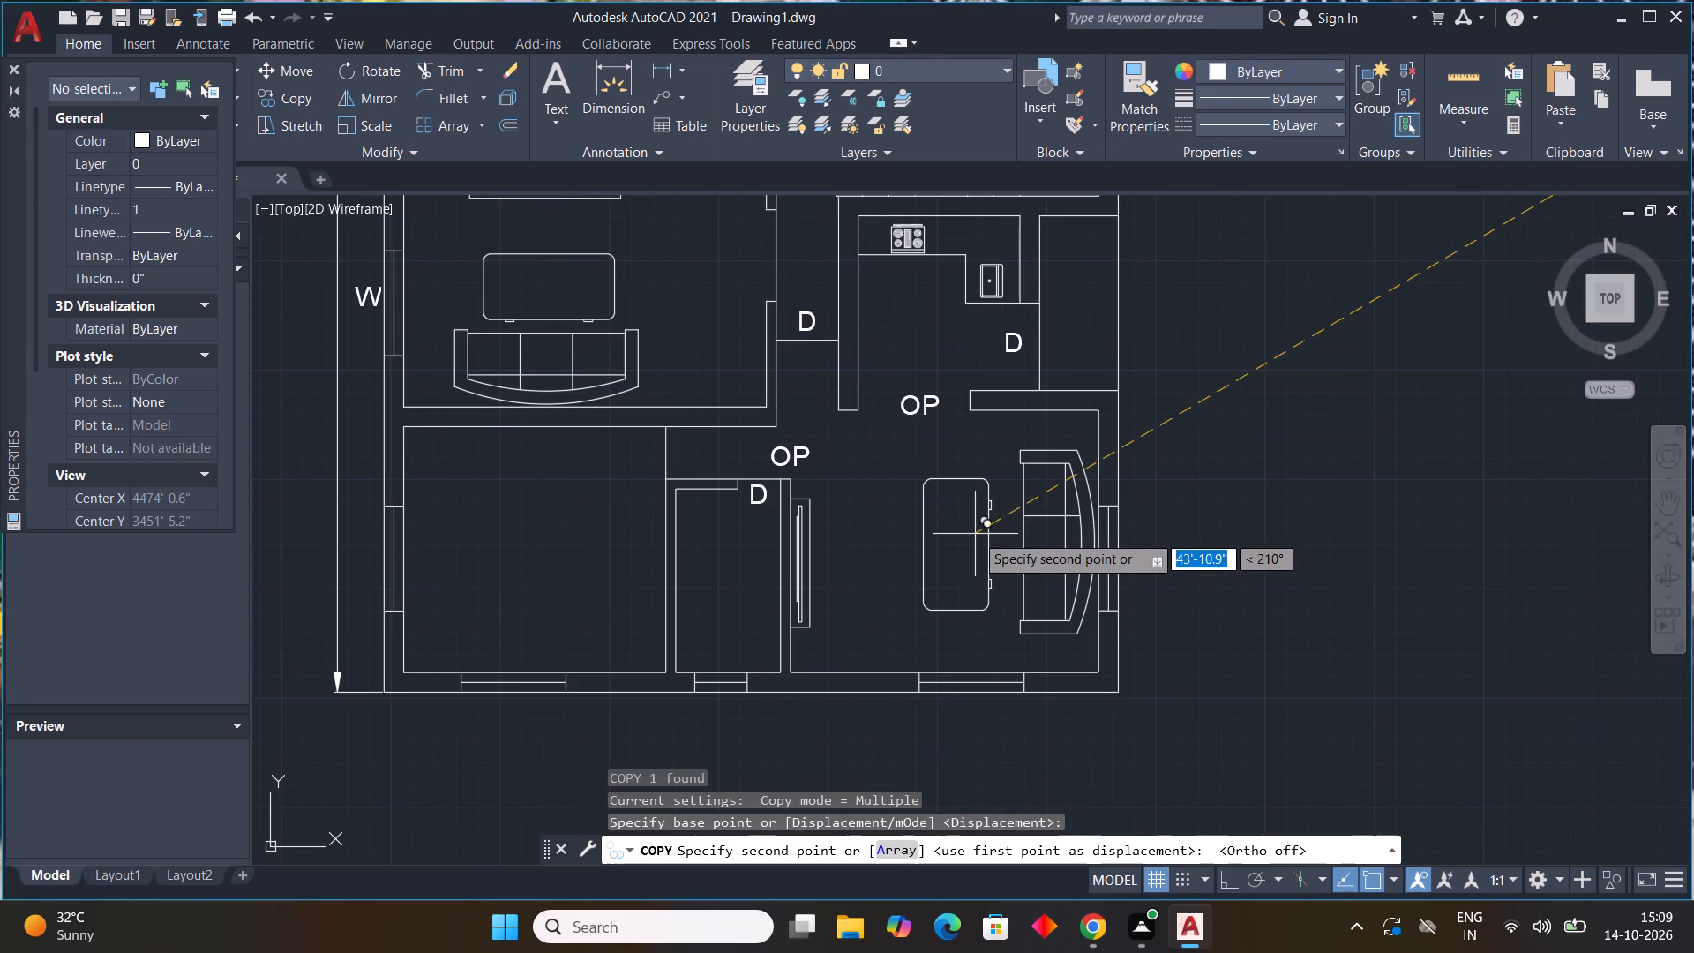
{"action": "left_click", "coordinate": [975, 534]}
{"action": "key", "text": "Escape"}
Rotate the loose bed block 180° about a point near its pillows, with Ortho on, so its pillows lie at the bottom.
{"action": "scroll", "coordinate": [1472, 537], "scroll_direction": "down", "scroll_amount": 2}
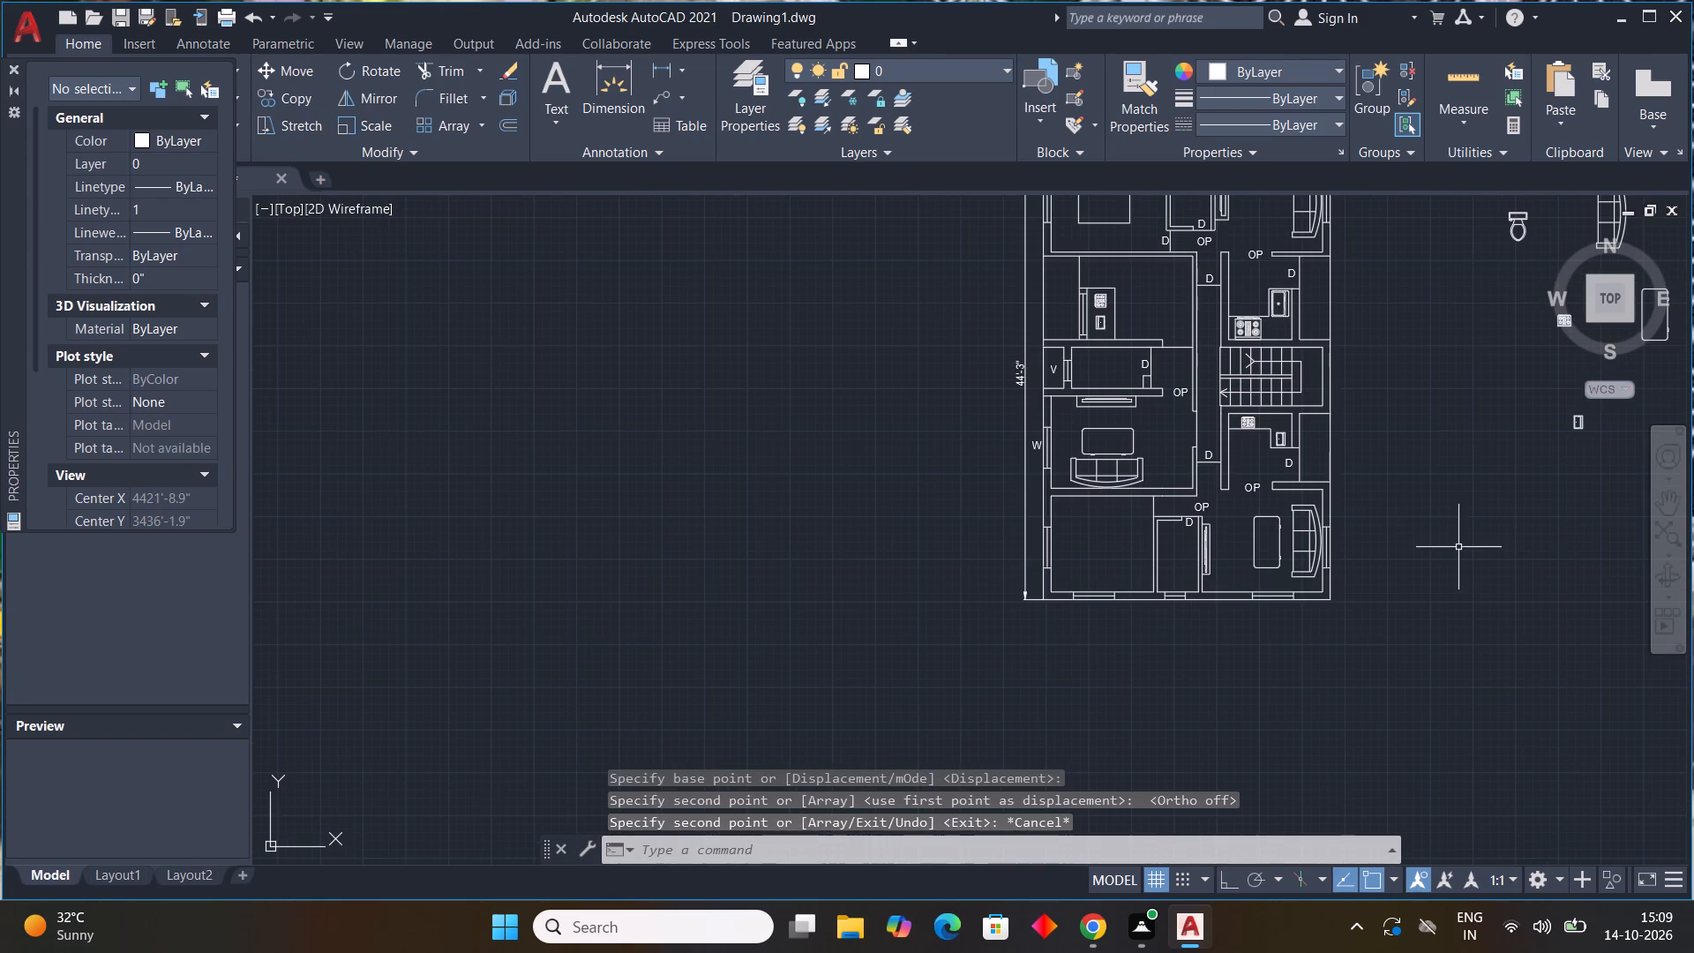
{"action": "middle_click_drag", "start_coordinate": [1393, 457], "coordinate": [1166, 625]}
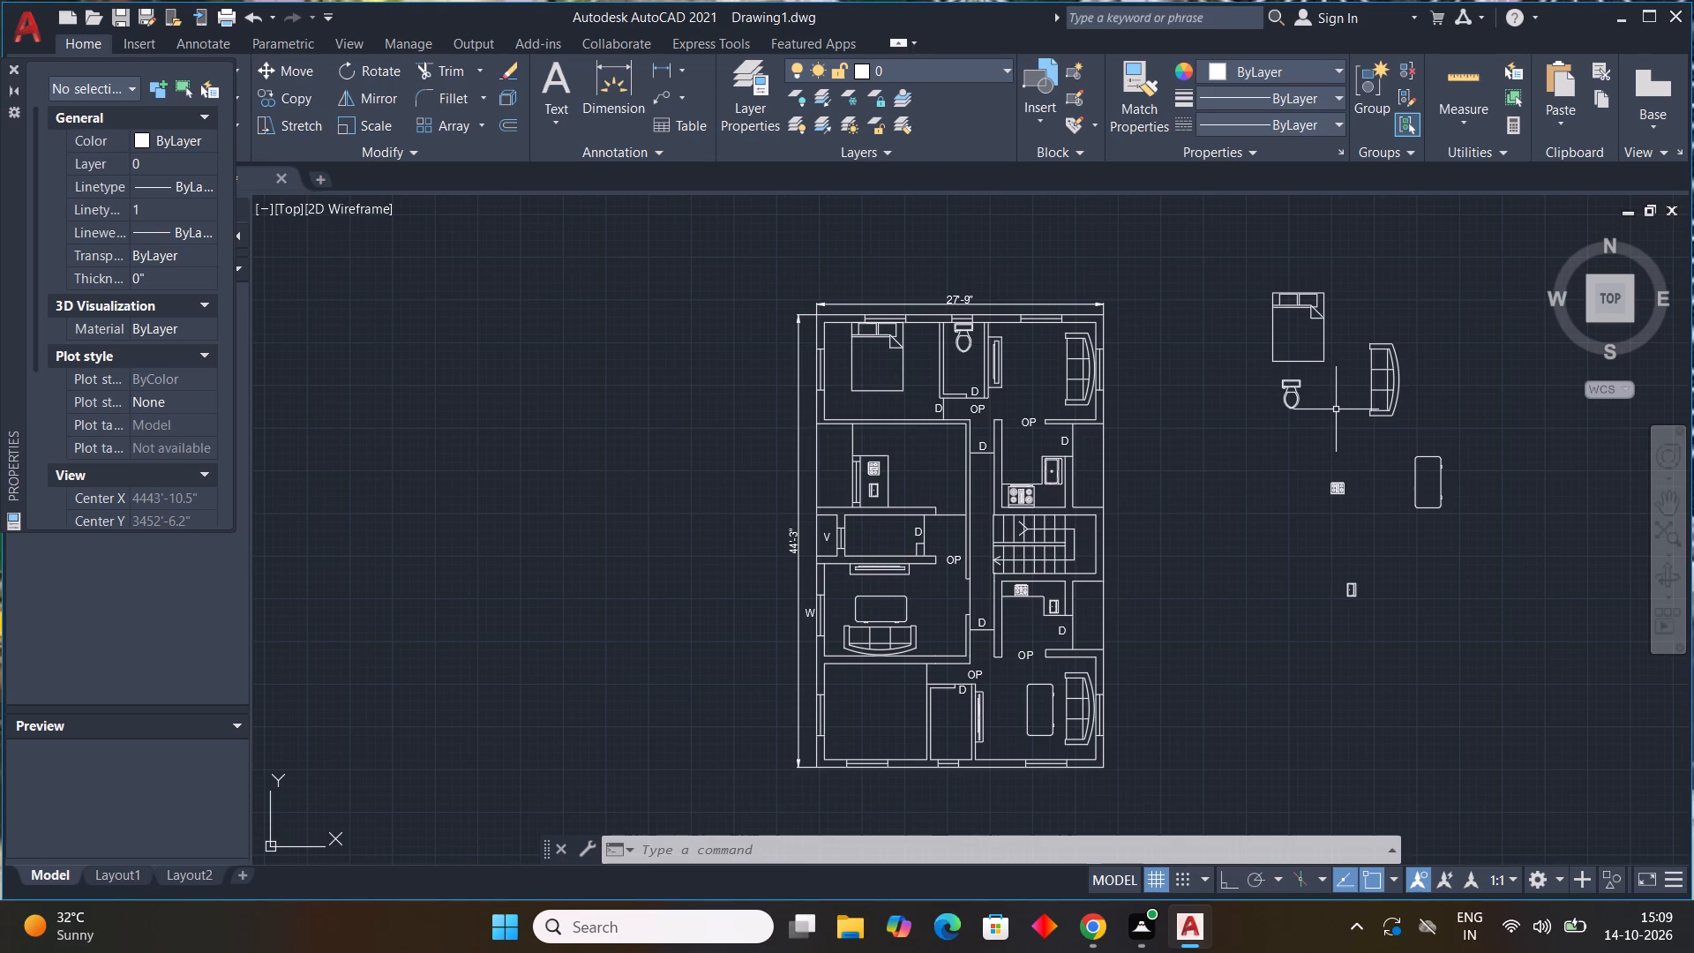
{"action": "left_click_drag", "start_coordinate": [1330, 260], "coordinate": [1318, 322]}
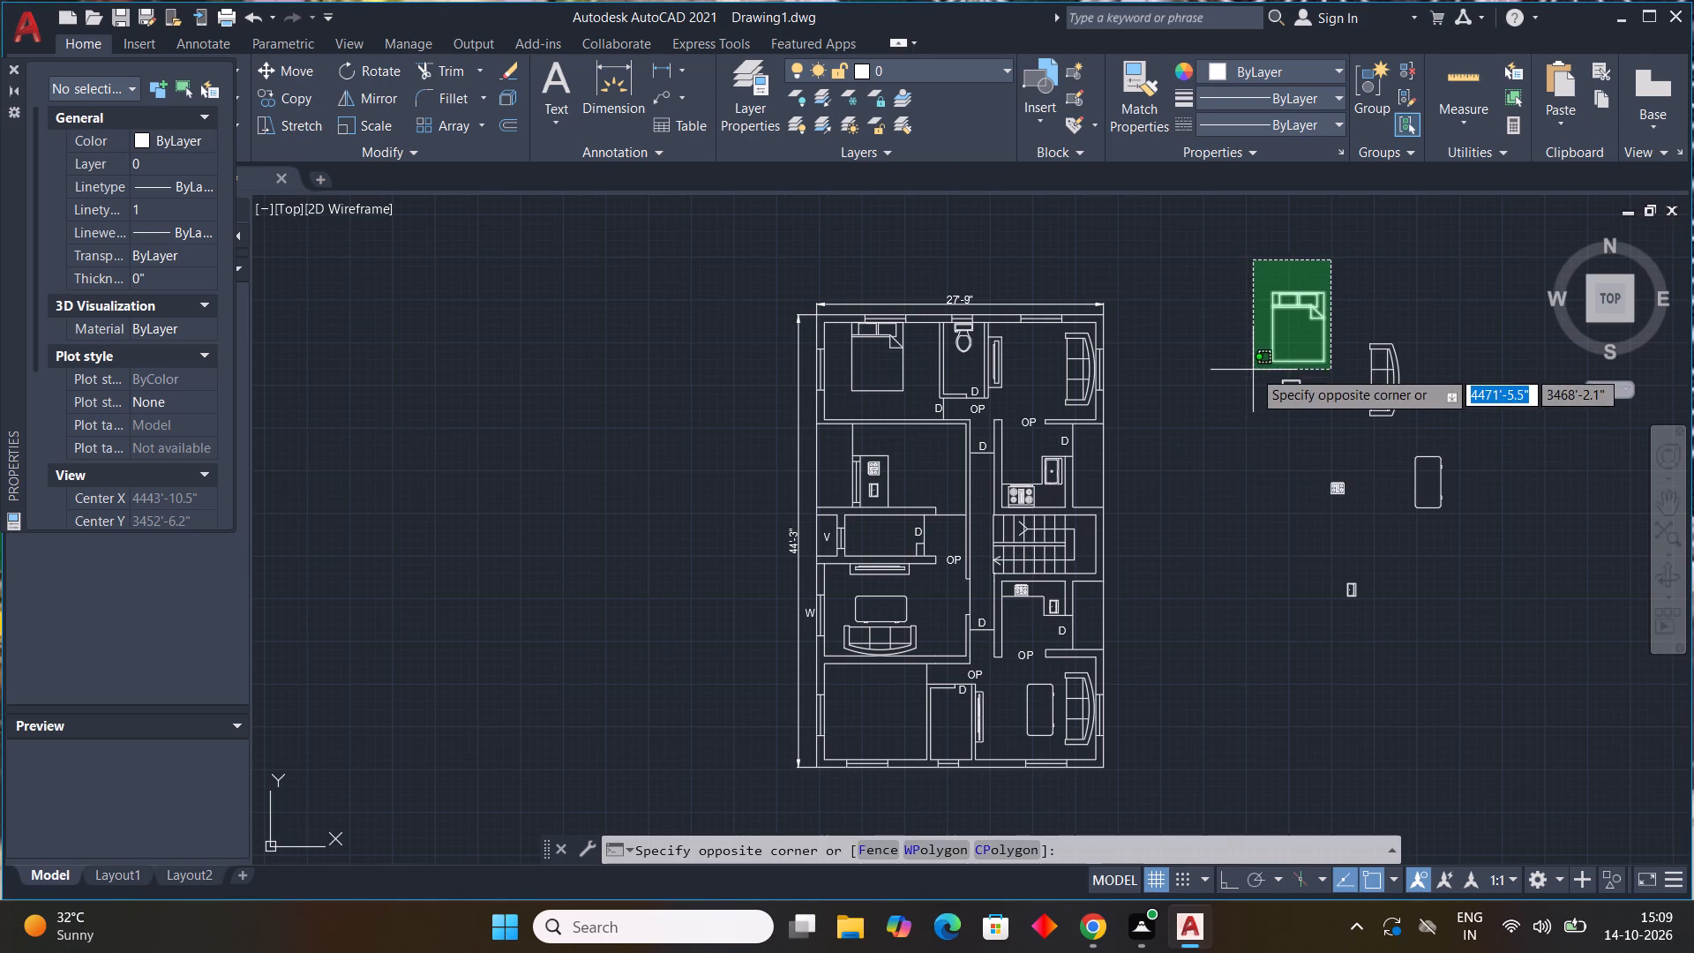
{"action": "left_click", "coordinate": [1253, 370]}
{"action": "type", "text": "RO"}
{"action": "key", "text": "space"}
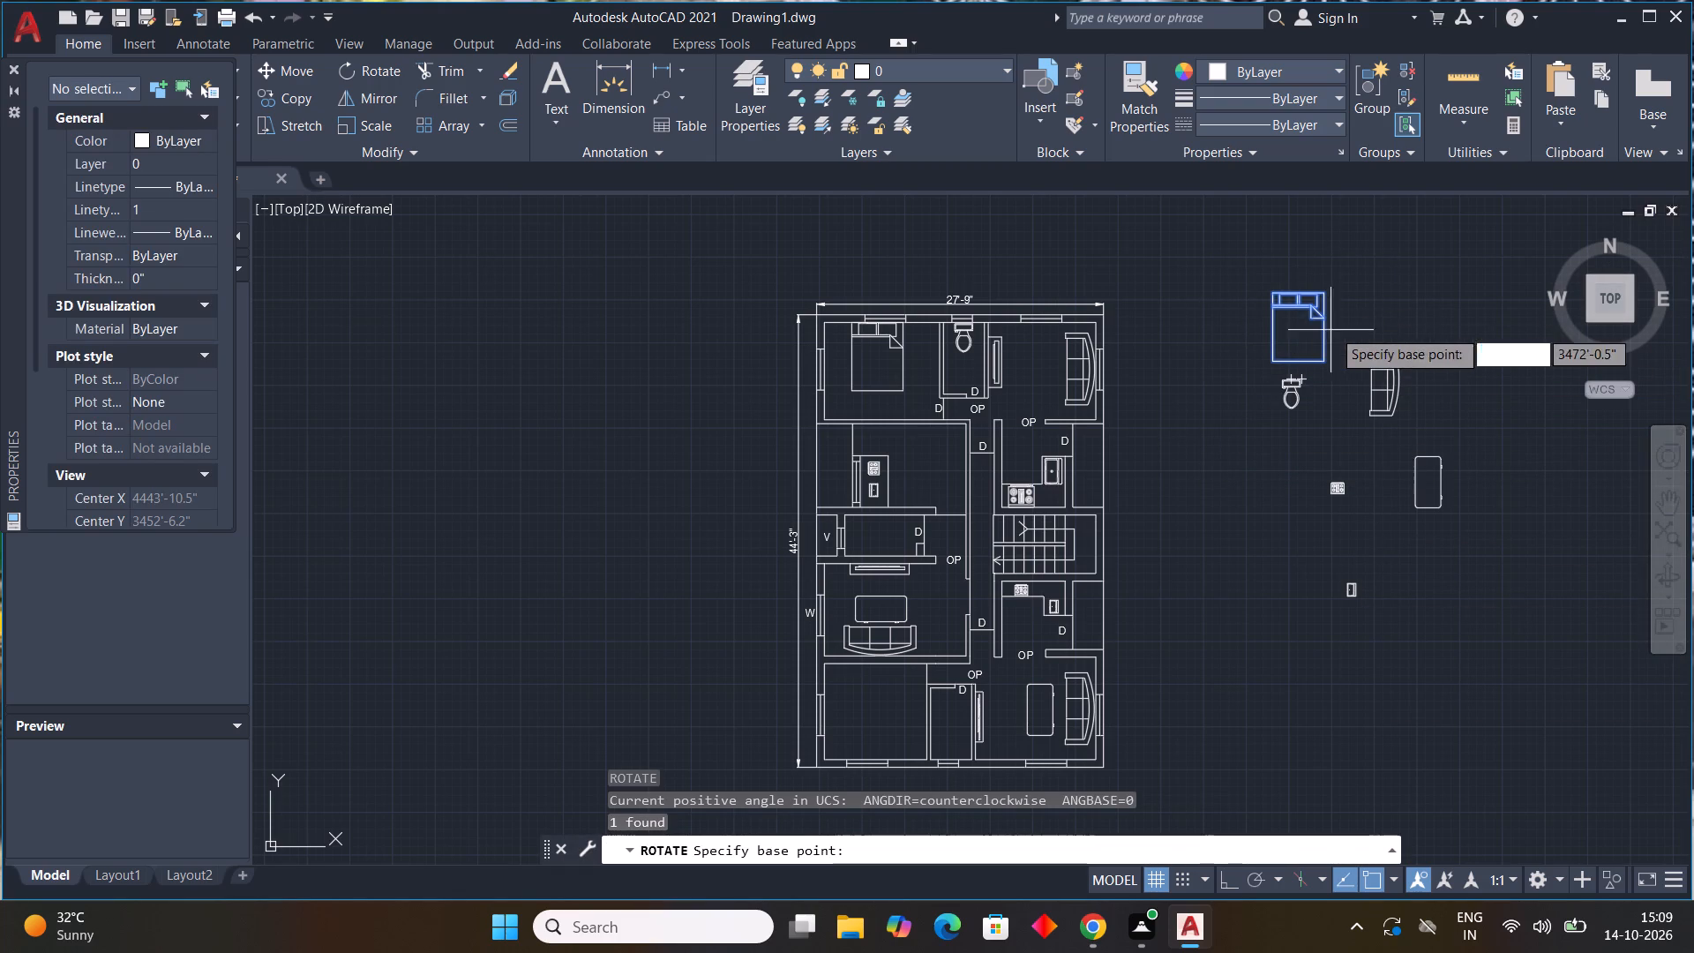
{"action": "left_click", "coordinate": [1306, 316]}
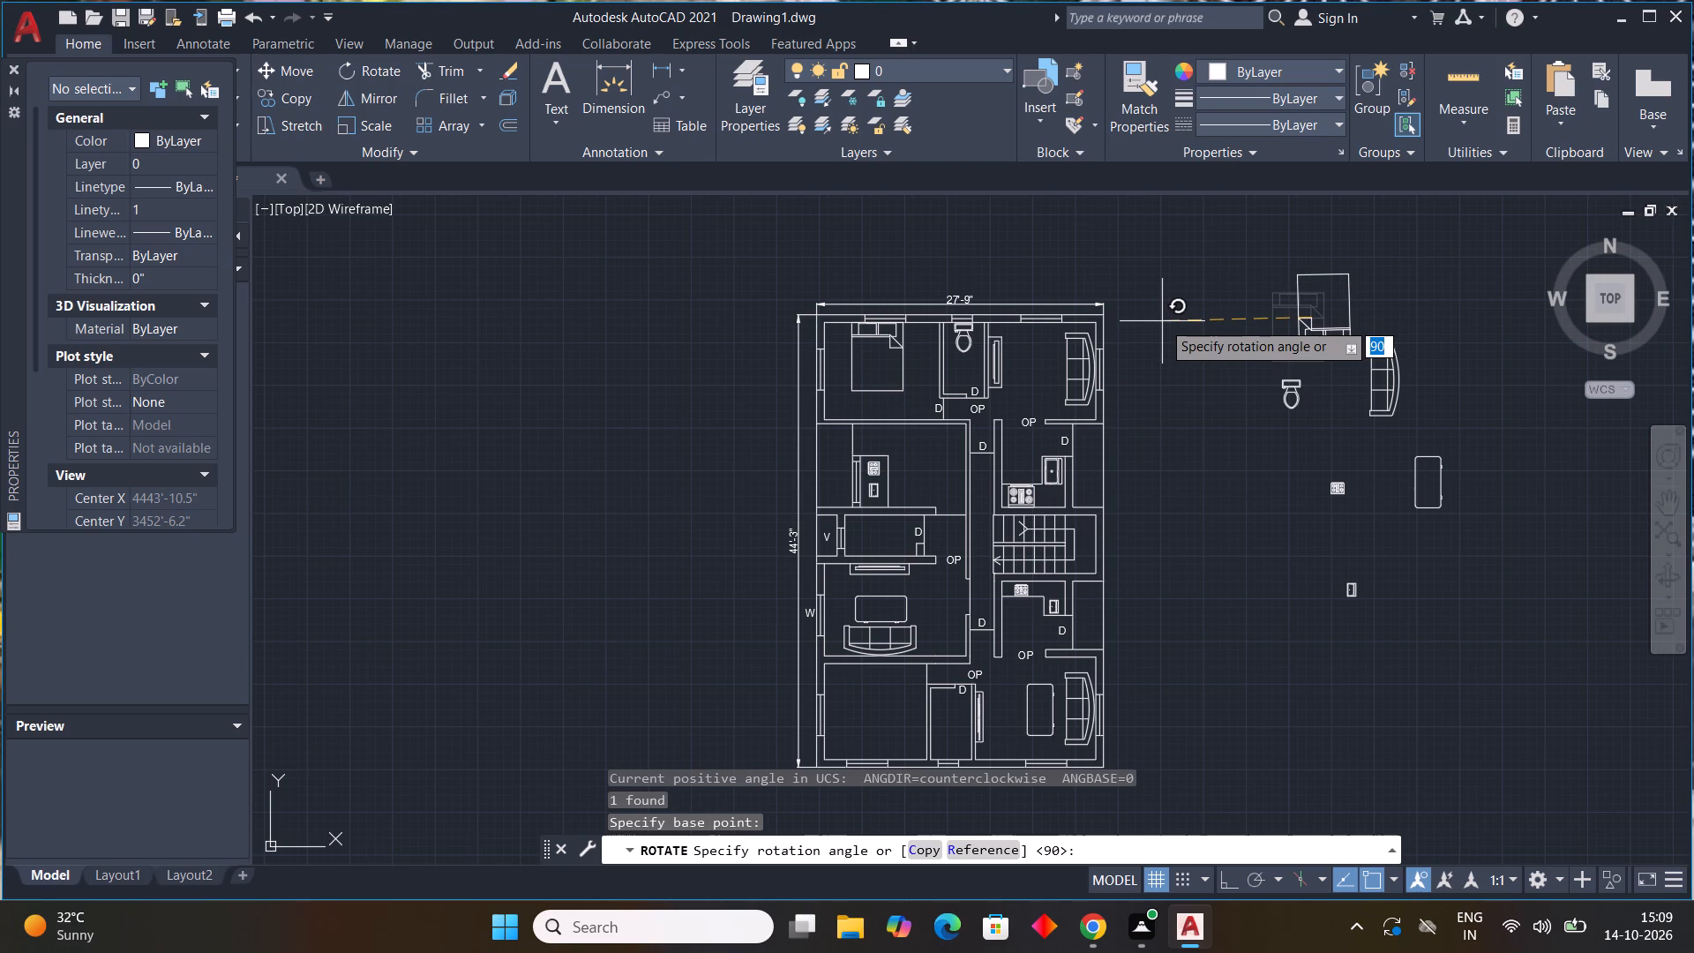
{"action": "key", "text": "F8"}
{"action": "left_click", "coordinate": [1162, 321]}
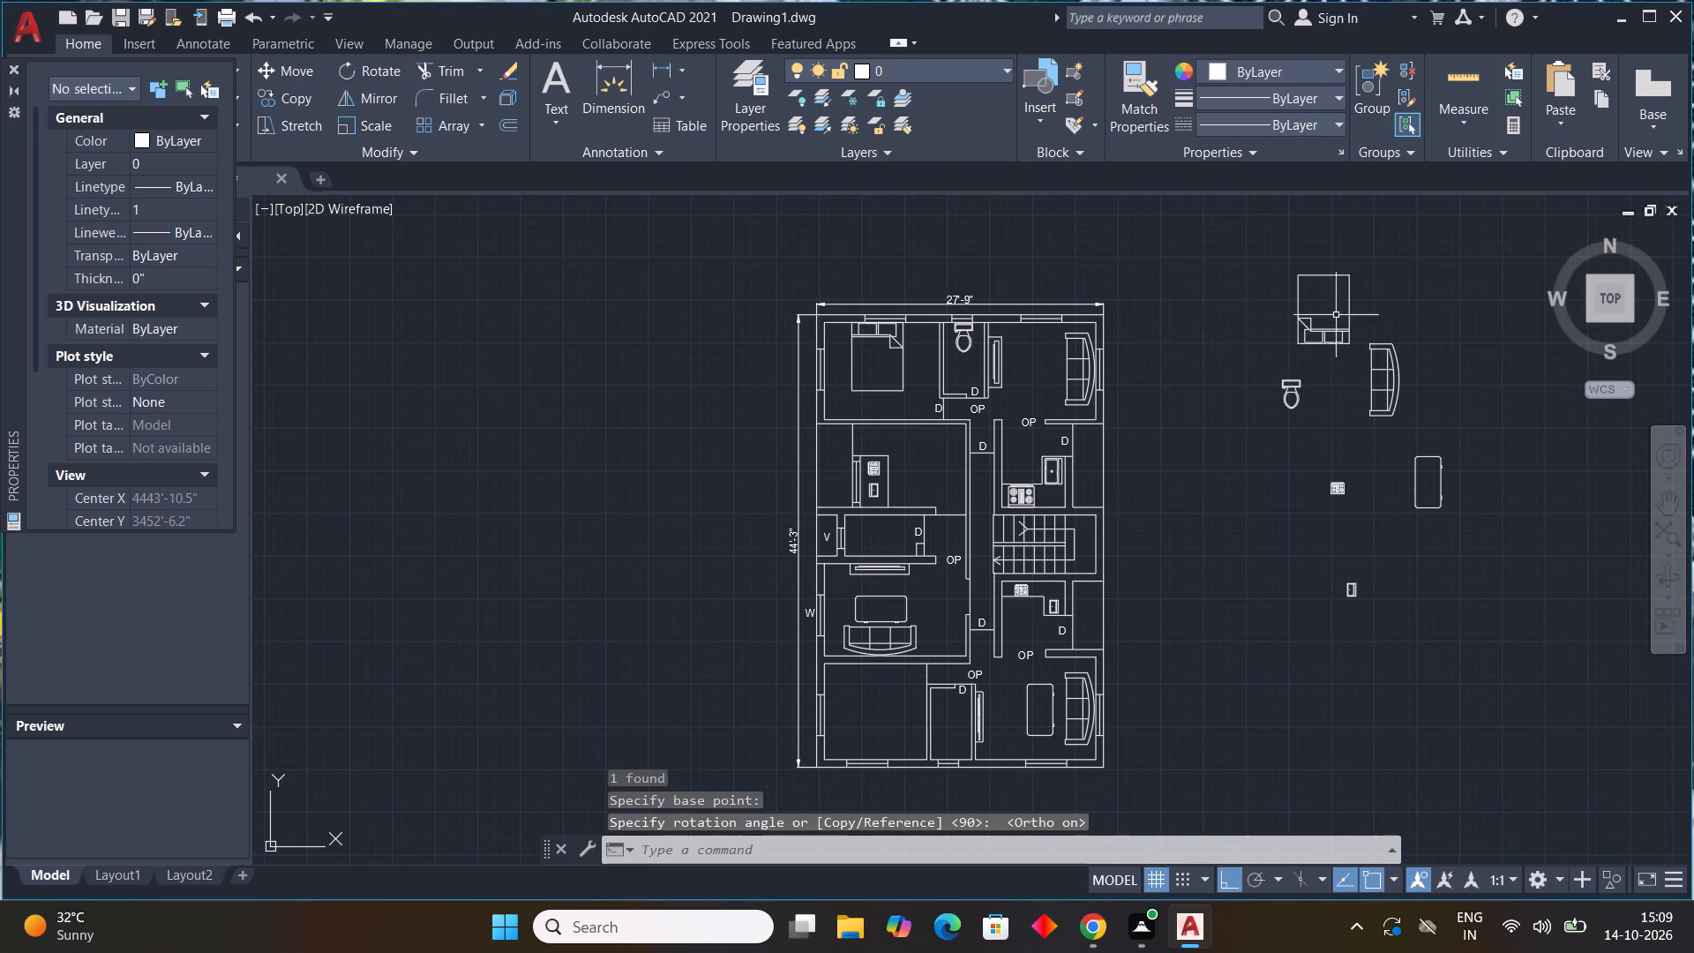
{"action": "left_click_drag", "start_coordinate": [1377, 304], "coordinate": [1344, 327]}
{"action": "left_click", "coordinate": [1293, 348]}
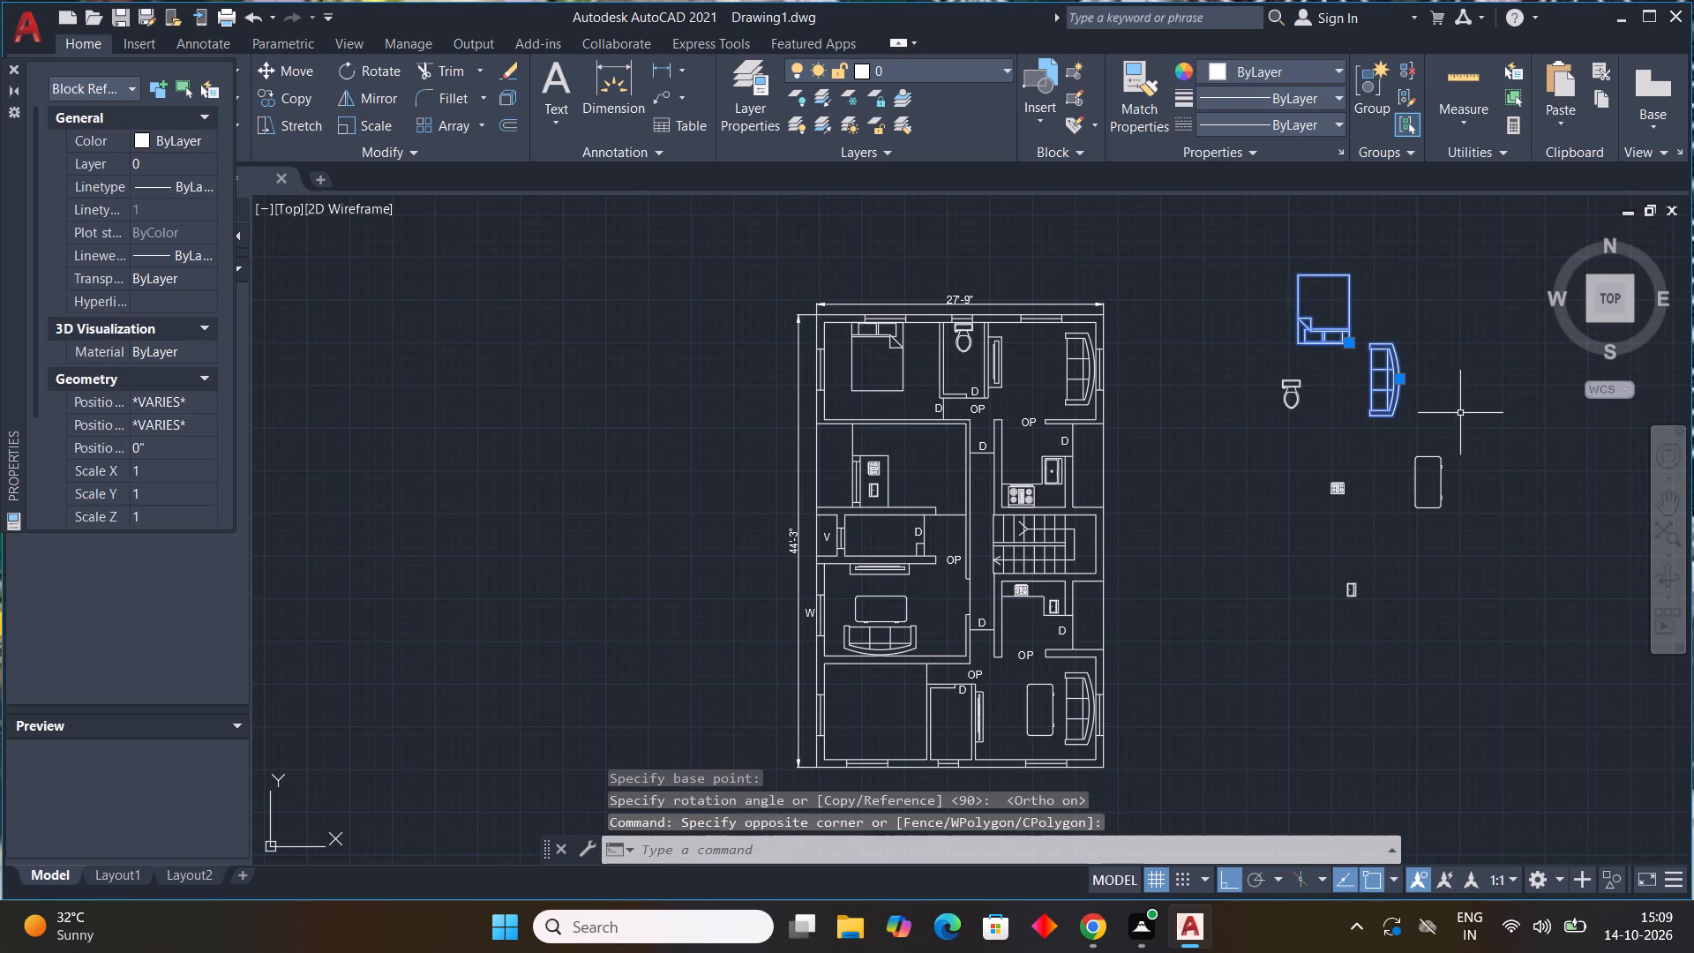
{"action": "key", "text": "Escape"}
Copy the rotated loose bed block, with Ortho off, into the bottom-left room with its pillows against the lower wall window.
{"action": "left_click_drag", "start_coordinate": [1364, 256], "coordinate": [1271, 305]}
{"action": "left_click", "coordinate": [1237, 325]}
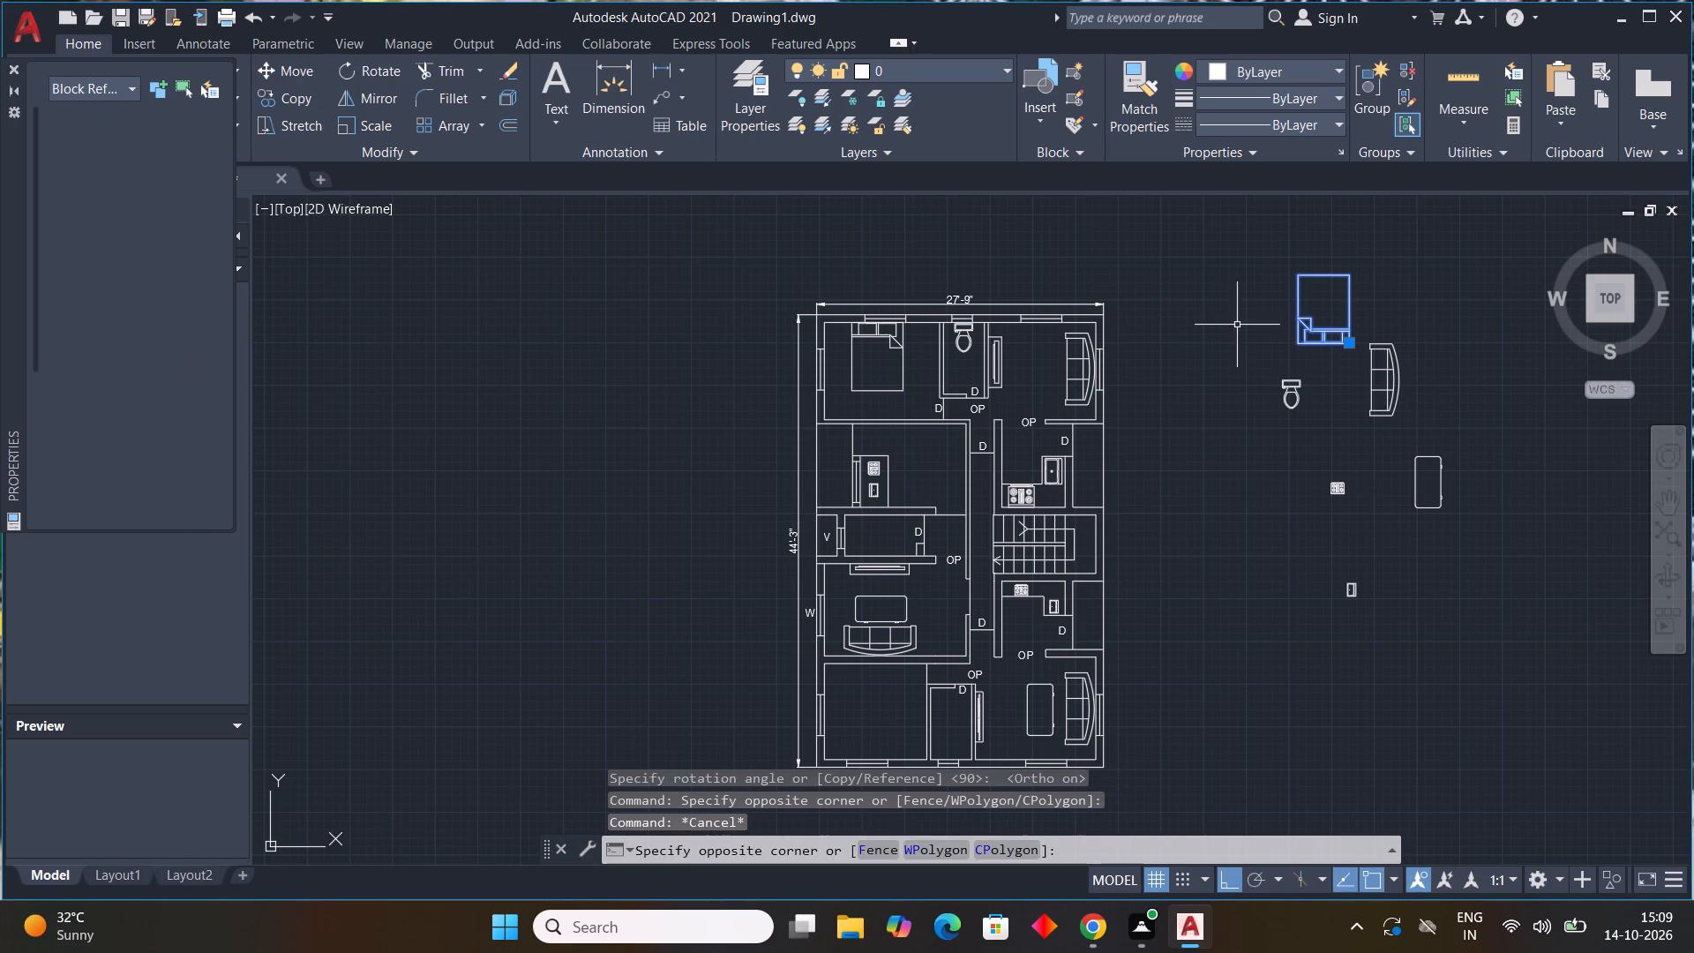
{"action": "key", "text": "c"}
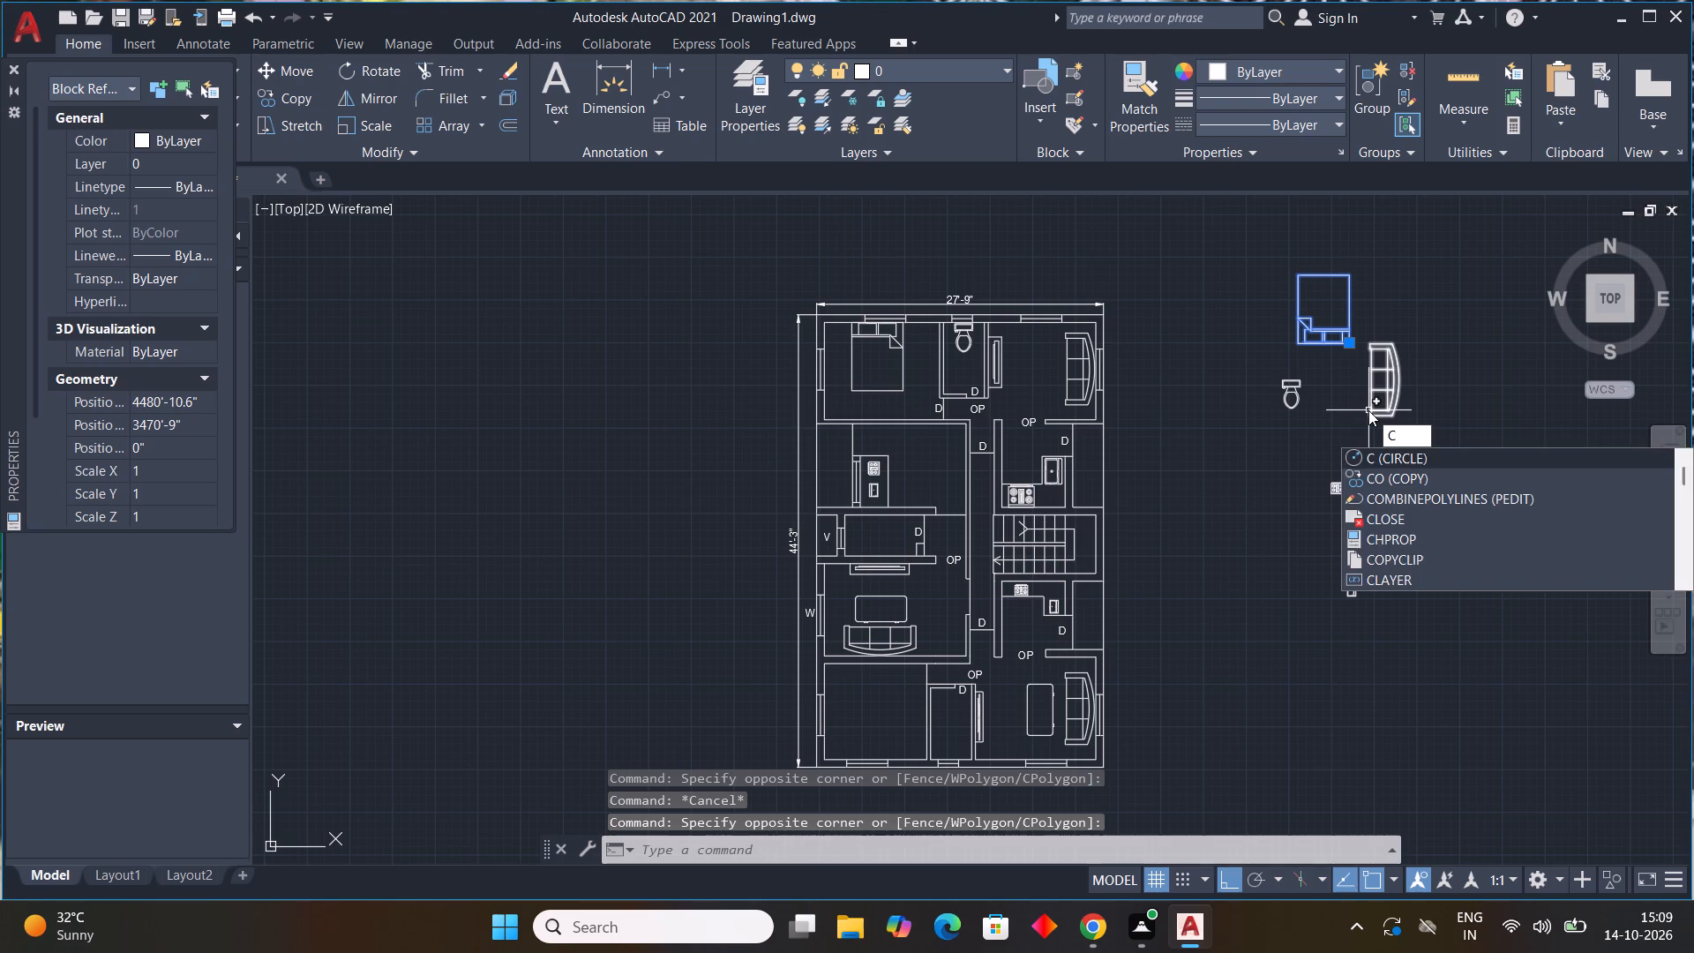
{"action": "type", "text": "O"}
{"action": "key", "text": "space"}
{"action": "left_click", "coordinate": [1340, 326]}
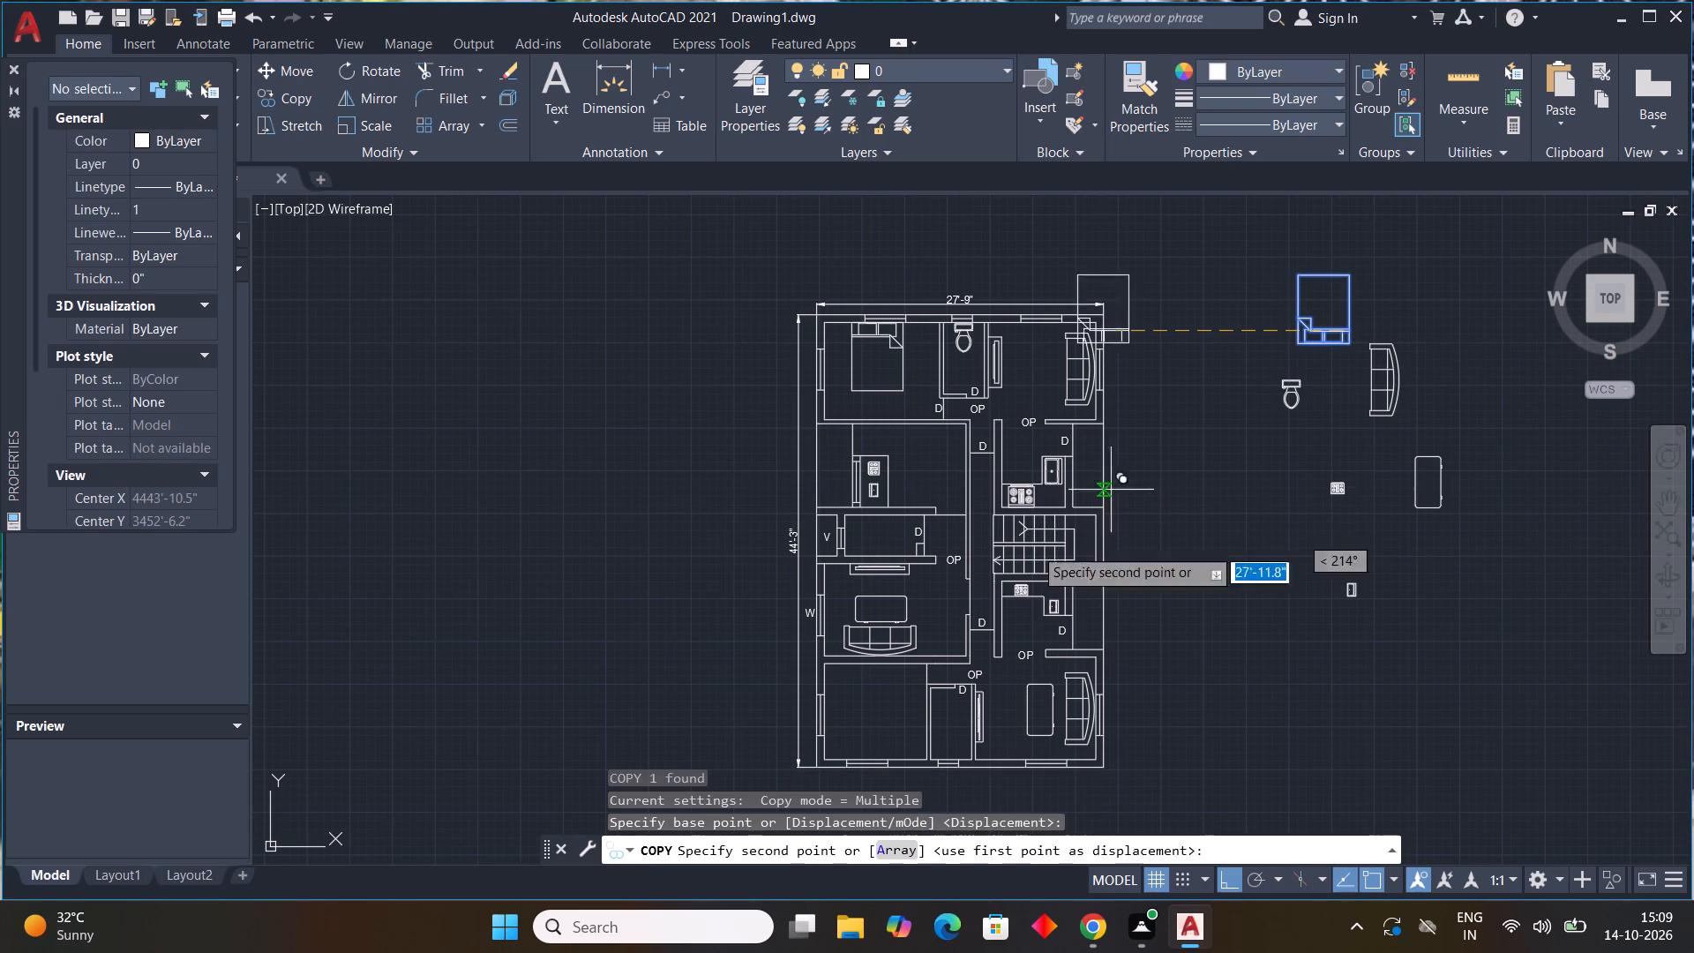
{"action": "key", "text": "F8"}
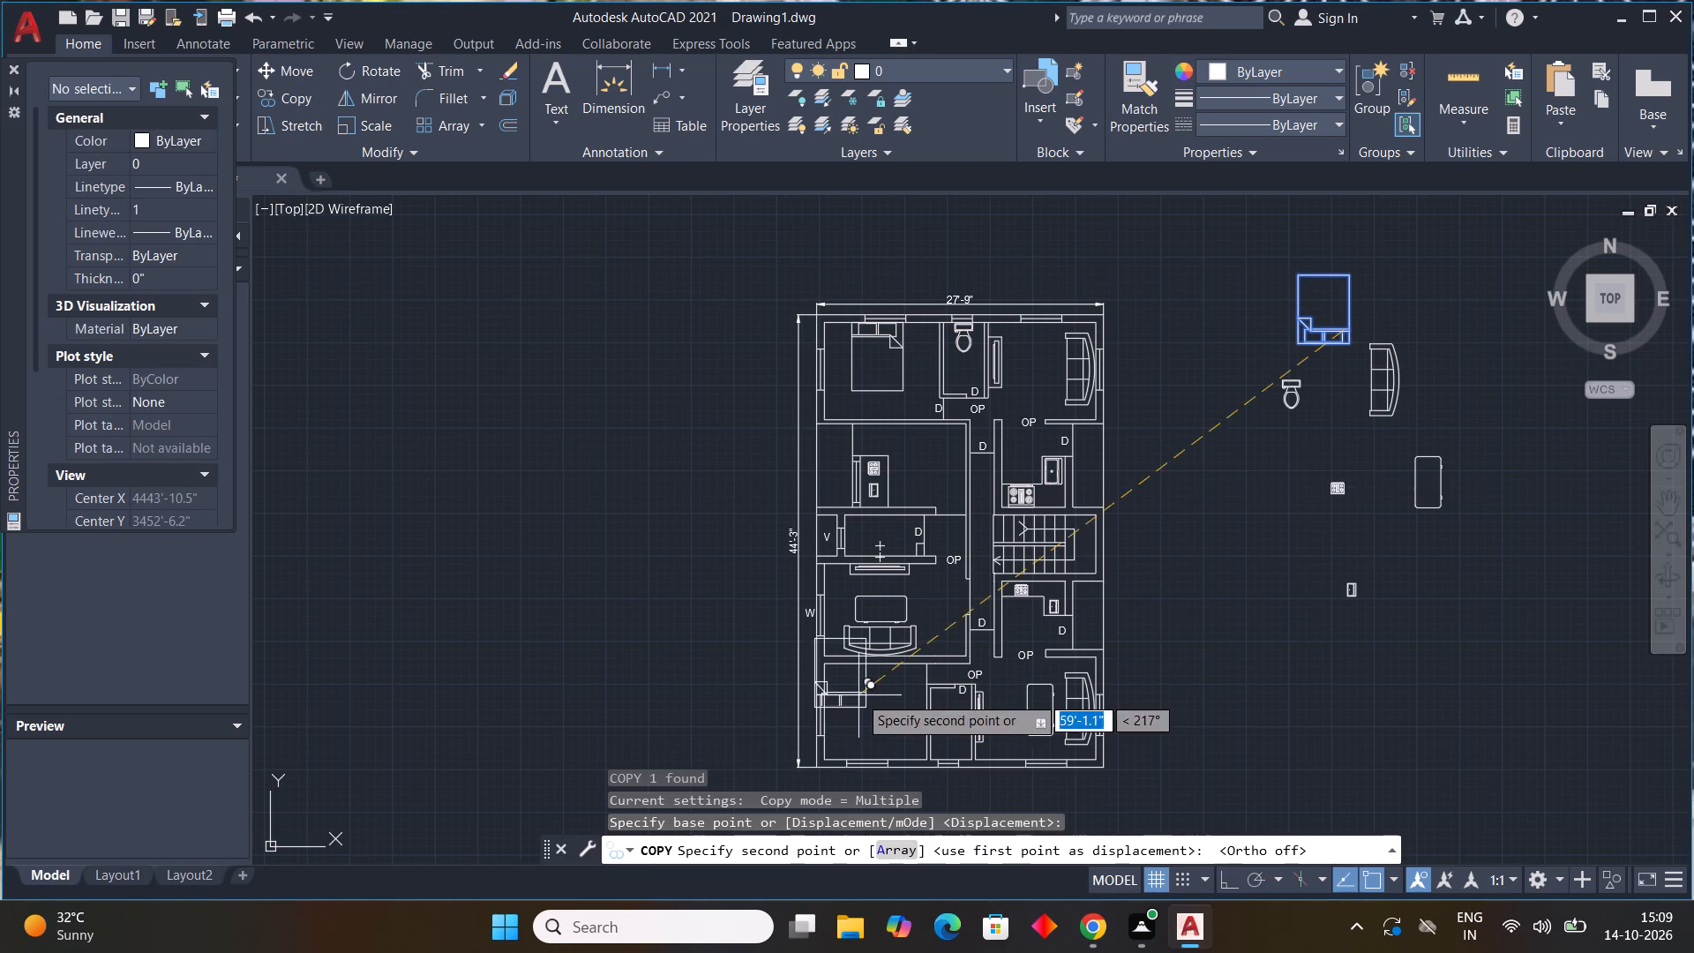
{"action": "scroll", "coordinate": [881, 748], "scroll_direction": "up", "scroll_amount": 2}
{"action": "middle_click_drag", "start_coordinate": [884, 744], "coordinate": [918, 625]}
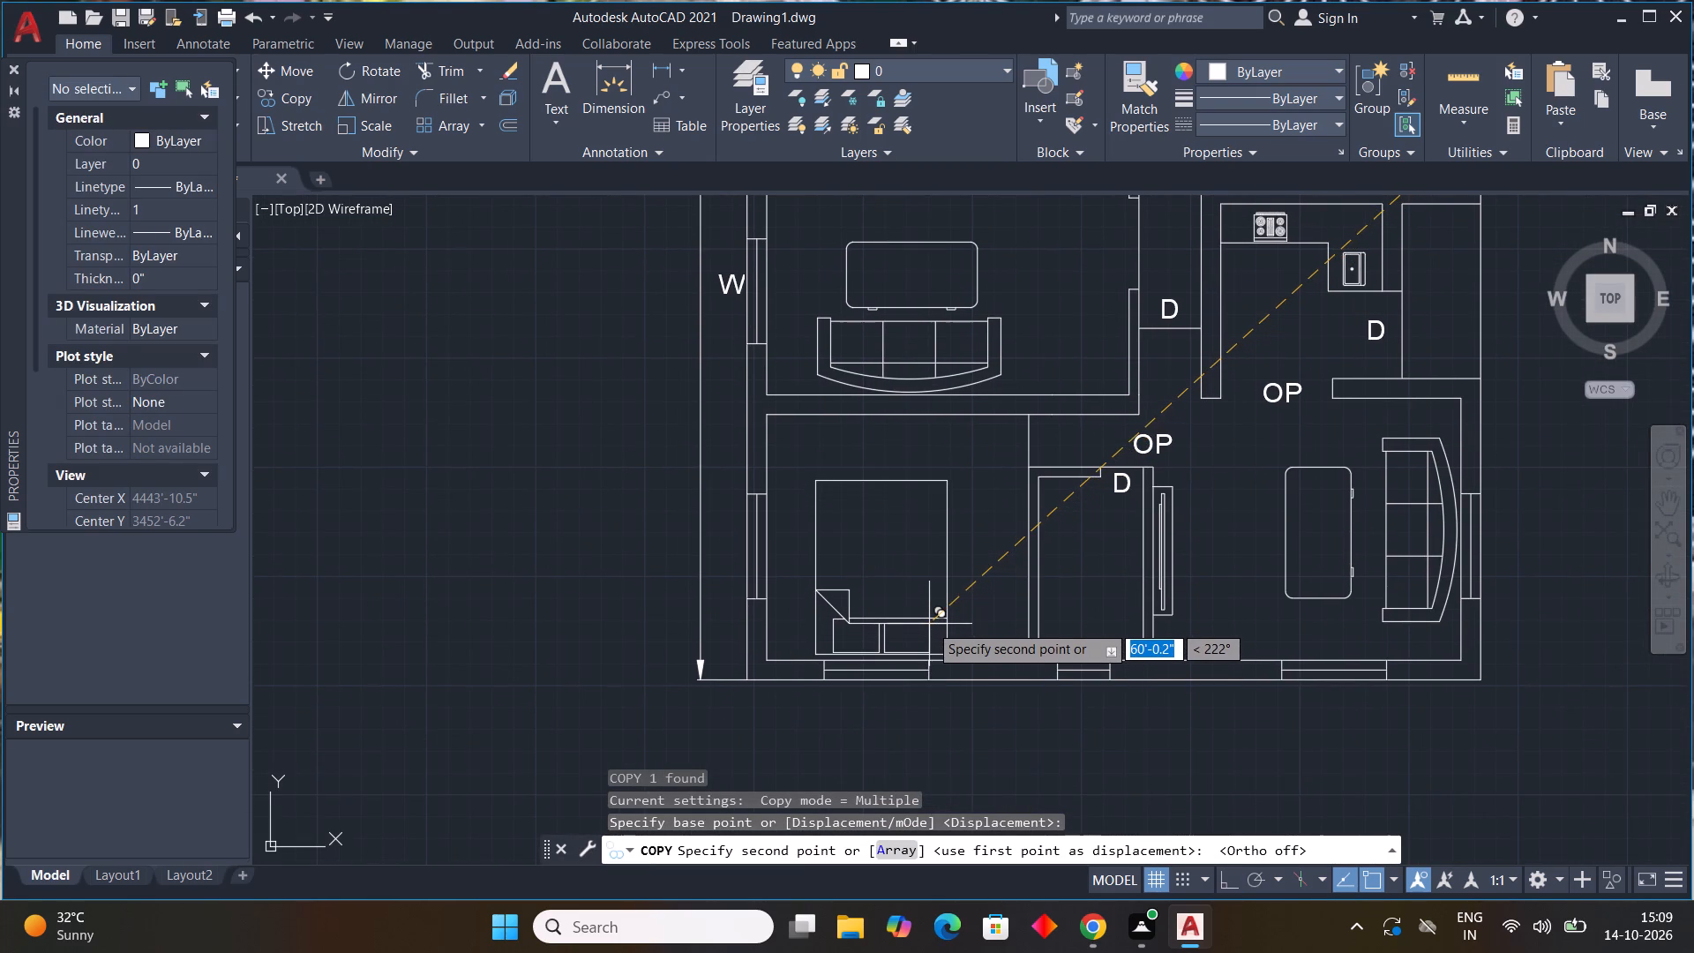
{"action": "left_click", "coordinate": [929, 624]}
{"action": "key", "text": "Escape"}
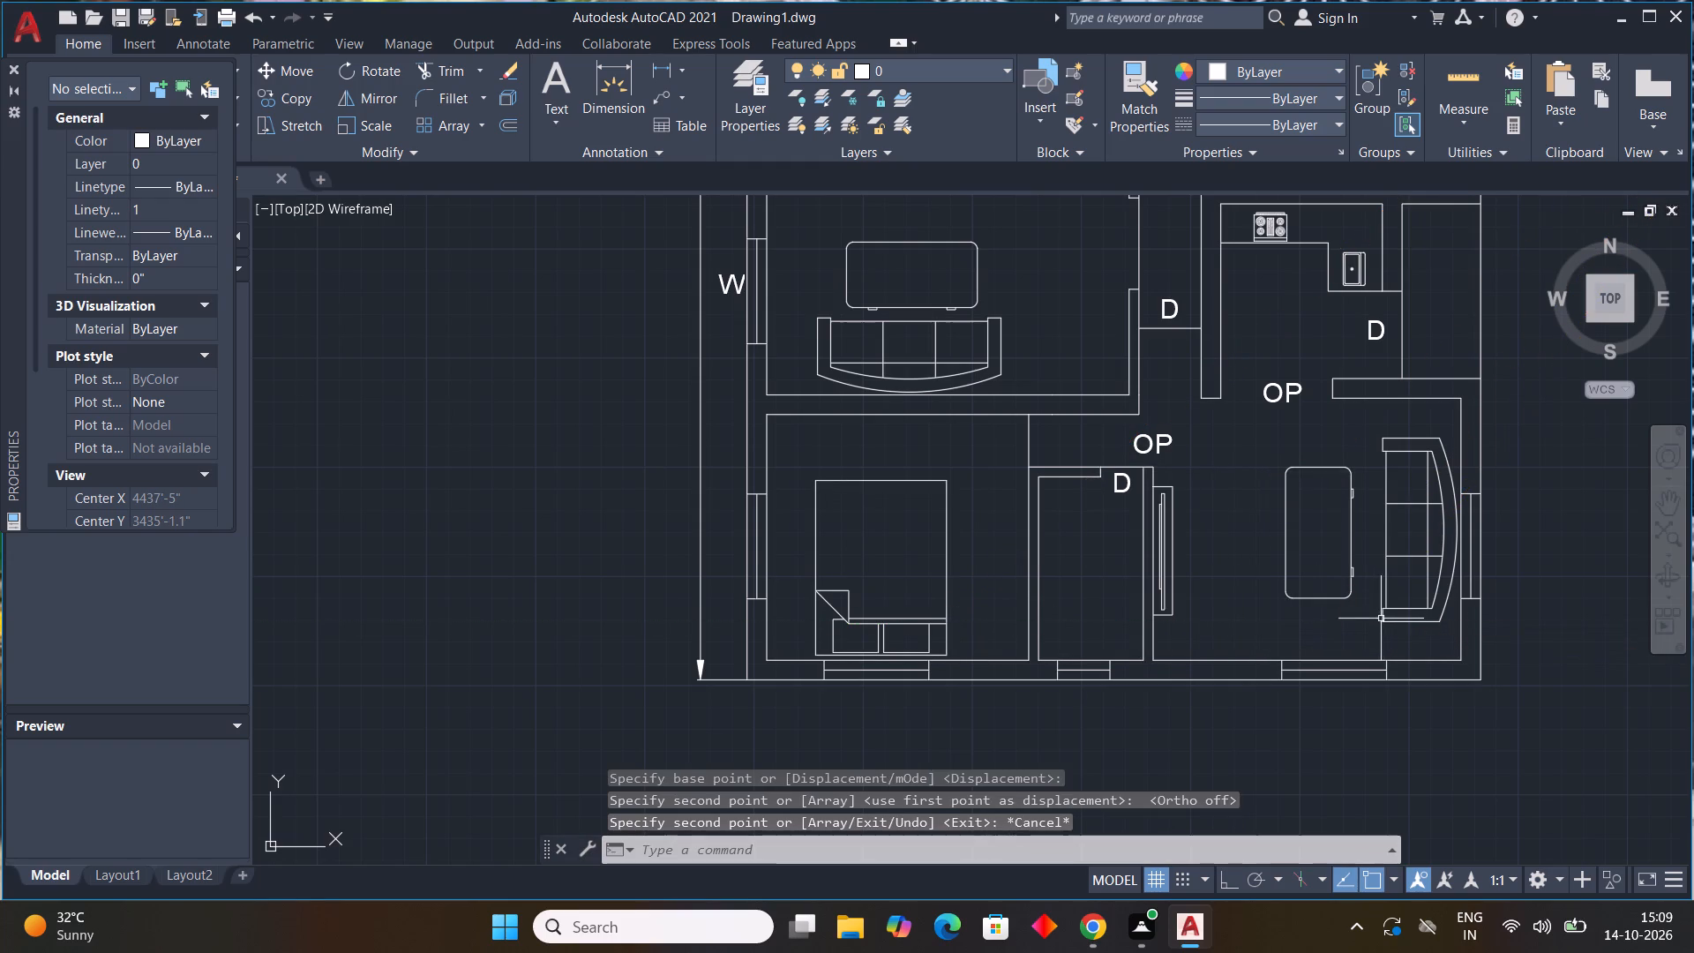
Rotate the loose toilet block 180° about a point on it, with Ortho on, so its tank lies at the bottom.
{"action": "middle_click_drag", "start_coordinate": [1373, 620], "coordinate": [892, 777]}
{"action": "scroll", "coordinate": [1213, 589], "scroll_direction": "down", "scroll_amount": 3}
{"action": "scroll", "coordinate": [1255, 586], "scroll_direction": "up", "scroll_amount": 1}
{"action": "middle_click_drag", "start_coordinate": [1255, 586], "coordinate": [1209, 615]}
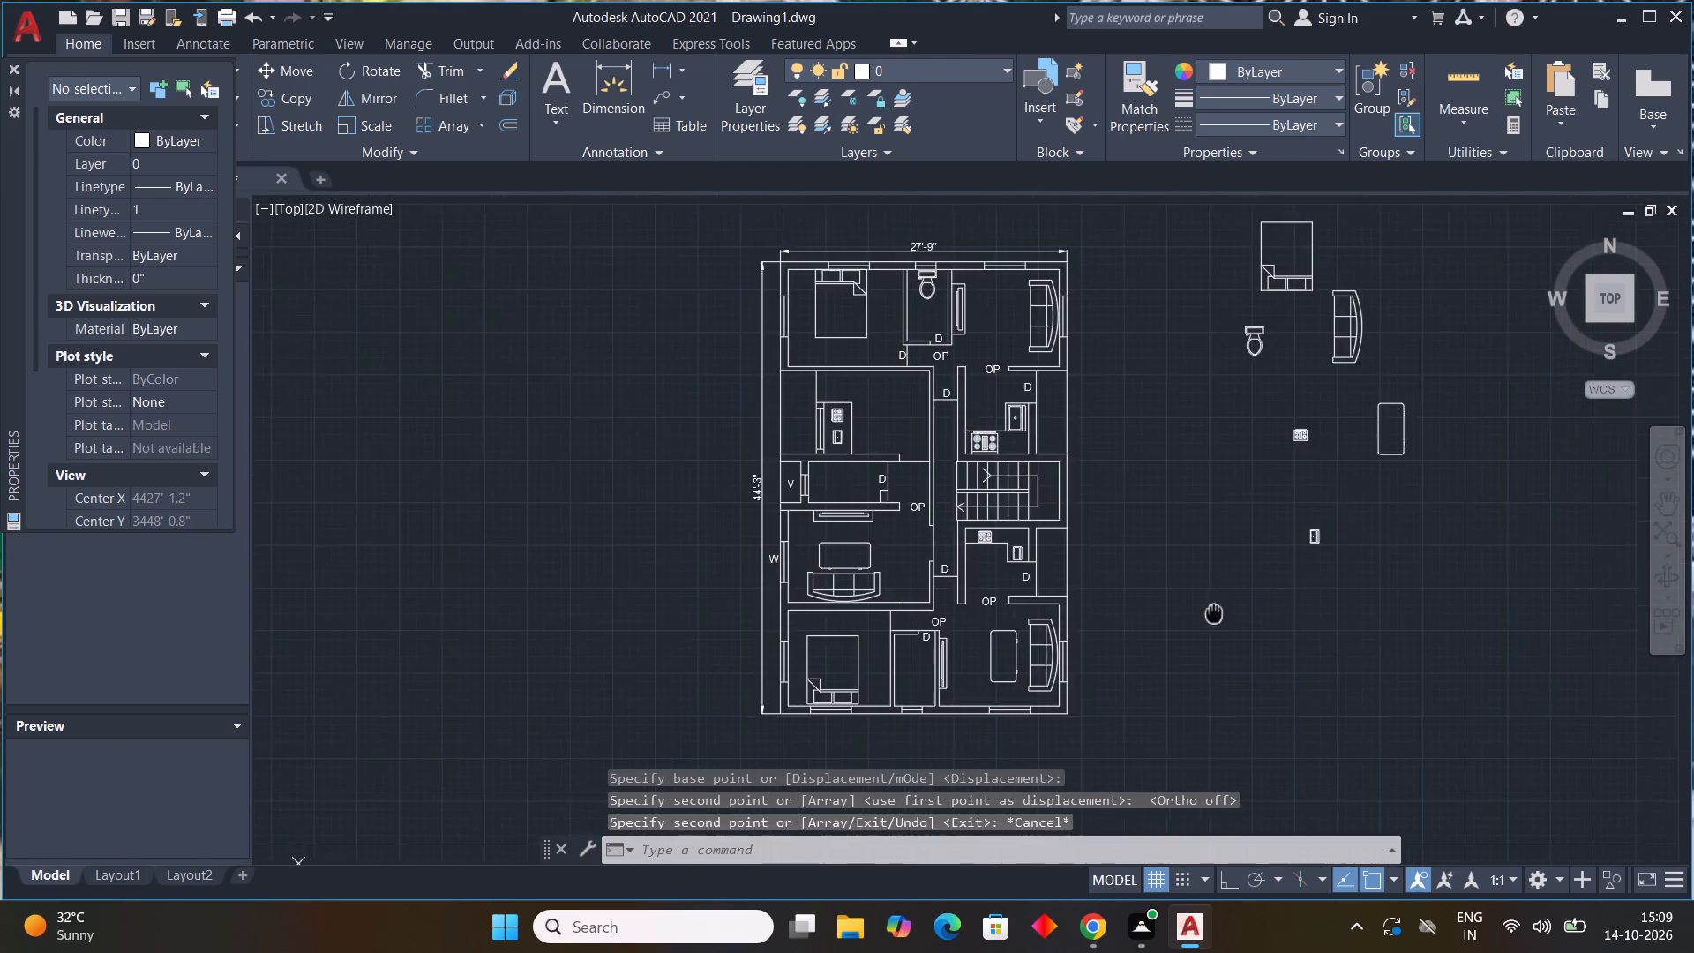
{"action": "middle_click_drag", "start_coordinate": [1209, 615], "coordinate": [1058, 678]}
{"action": "left_click_drag", "start_coordinate": [1115, 379], "coordinate": [1038, 420]}
{"action": "left_click", "coordinate": [991, 450]}
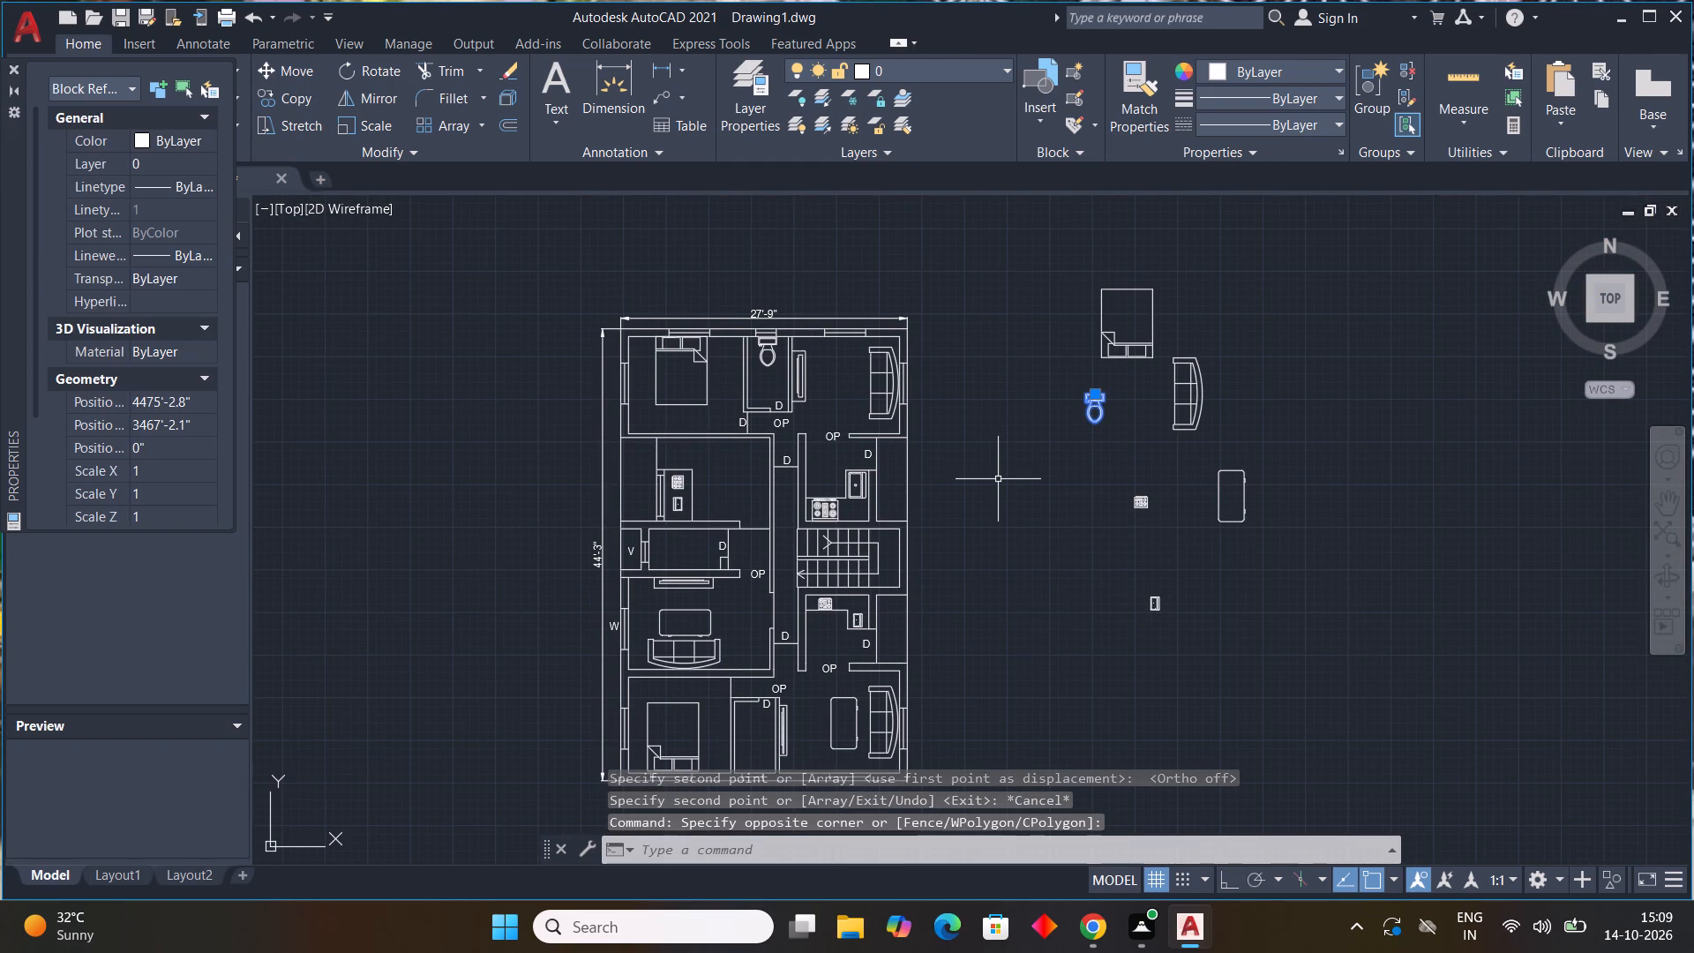
{"action": "type", "text": "RO"}
{"action": "key", "text": "space"}
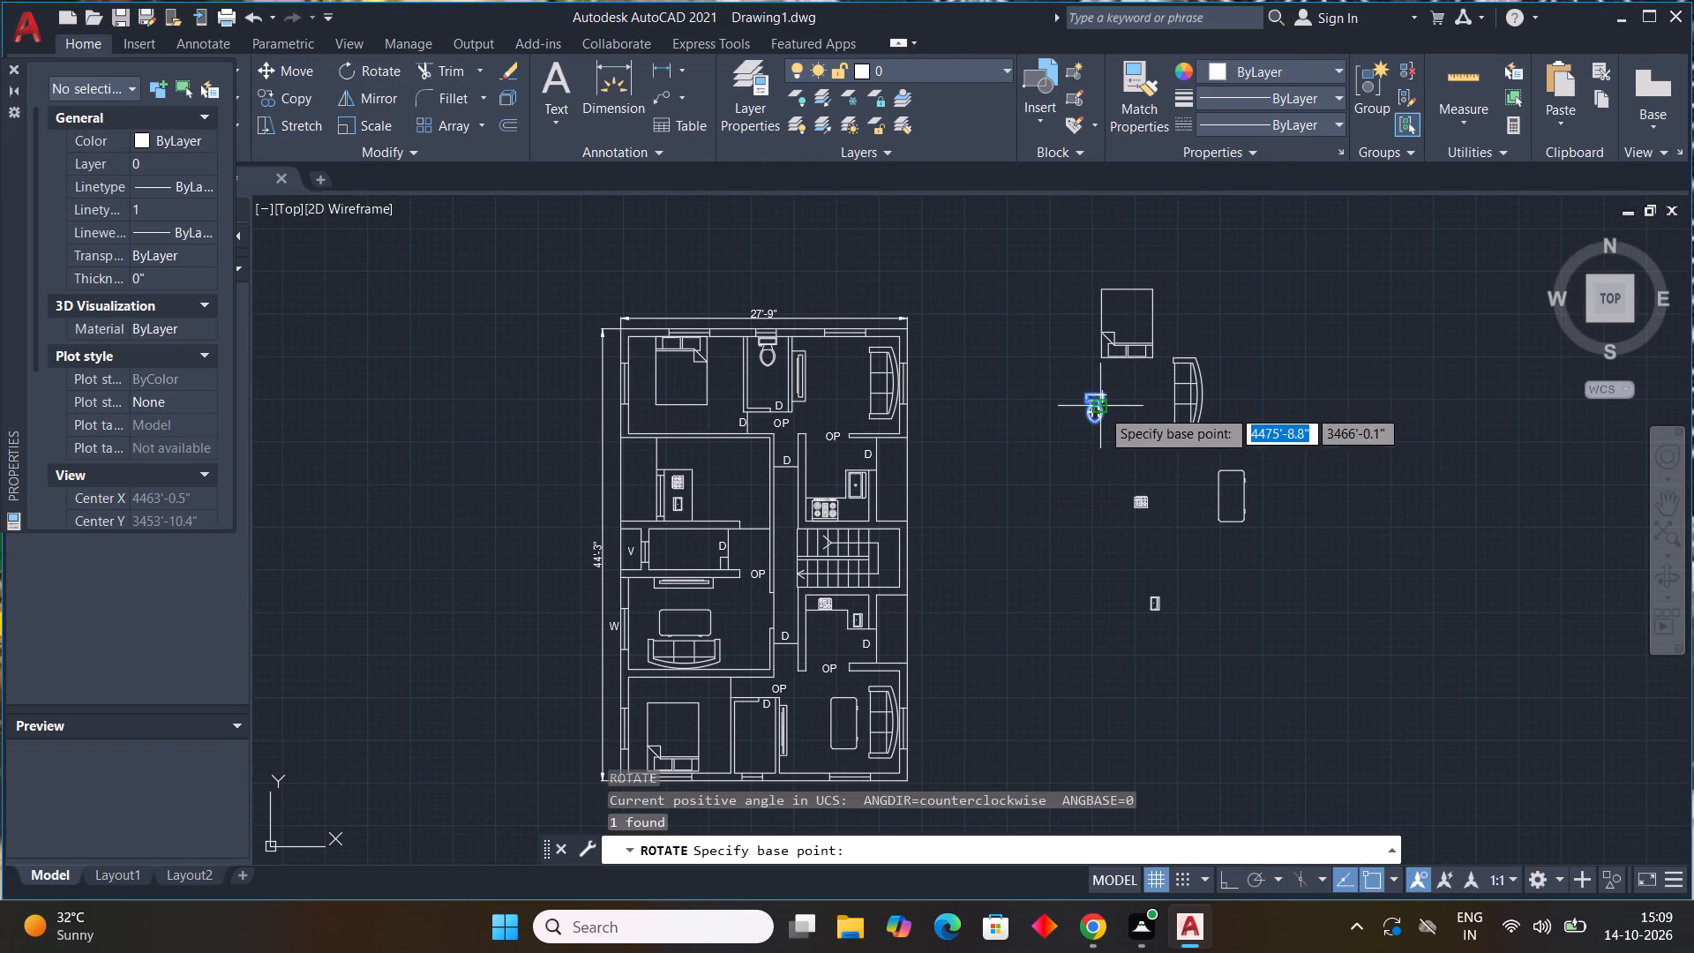
{"action": "left_click", "coordinate": [1101, 409]}
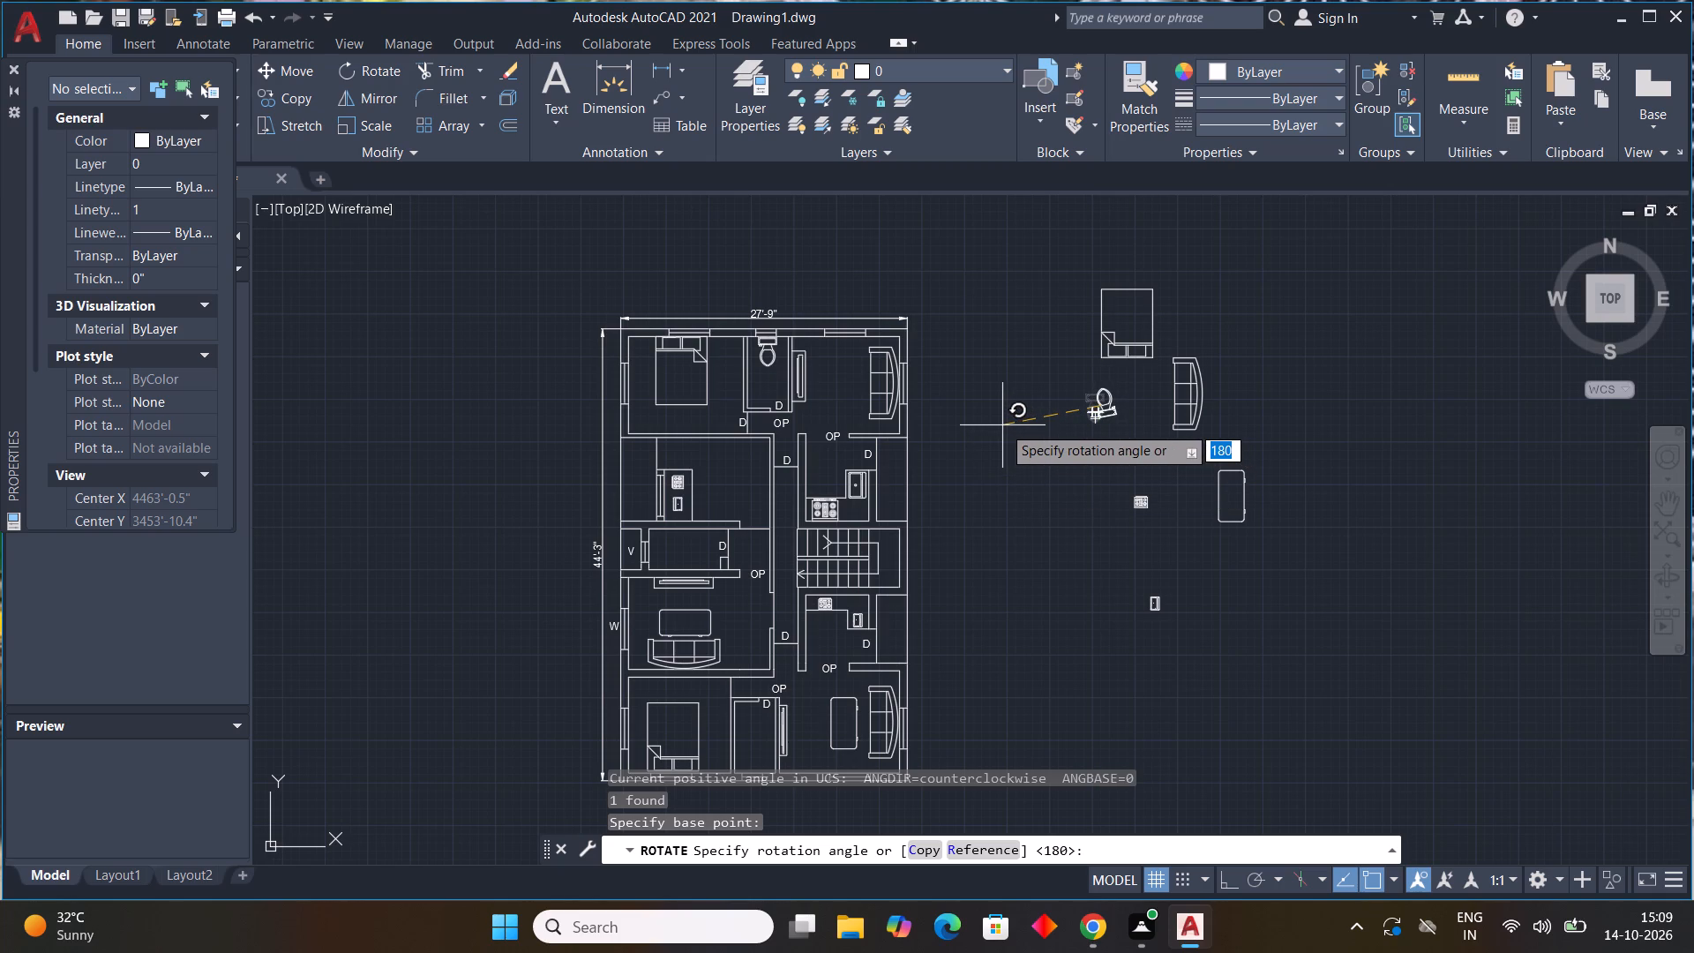
{"action": "key", "text": "F8"}
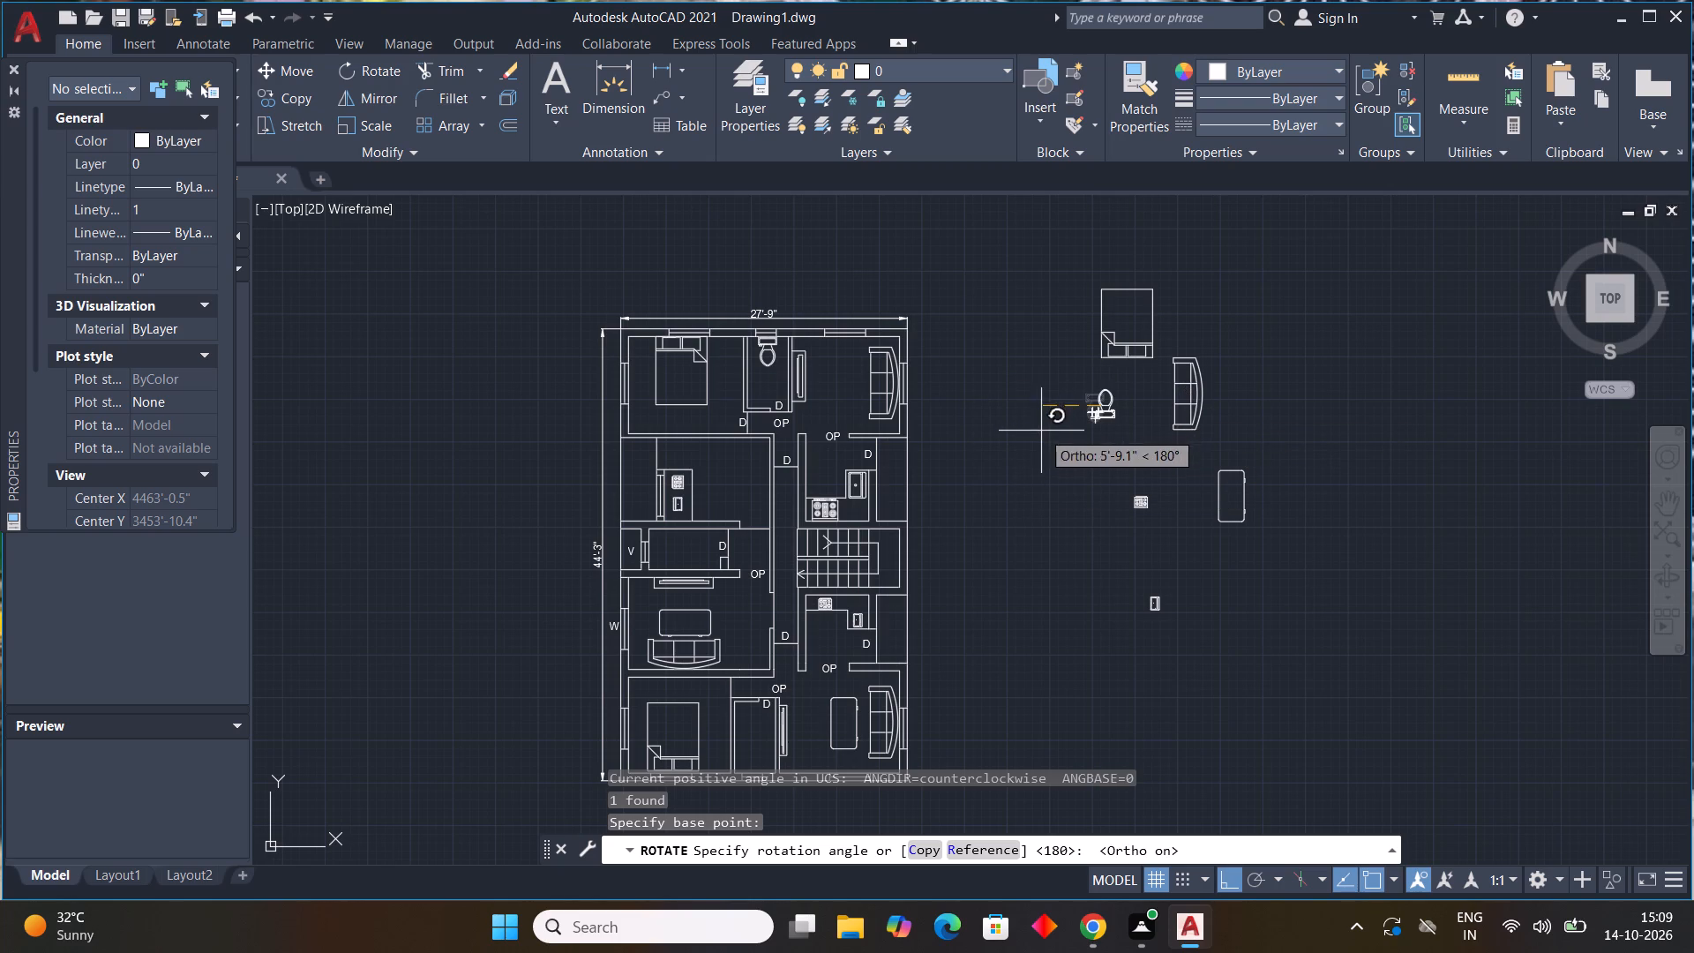
{"action": "left_click", "coordinate": [1041, 431]}
Copy the rotated loose toilet block, with Ortho off, into the small bottom bathroom with its tank against the lower wall window.
{"action": "left_click", "coordinate": [1104, 411]}
{"action": "type", "text": "CO"}
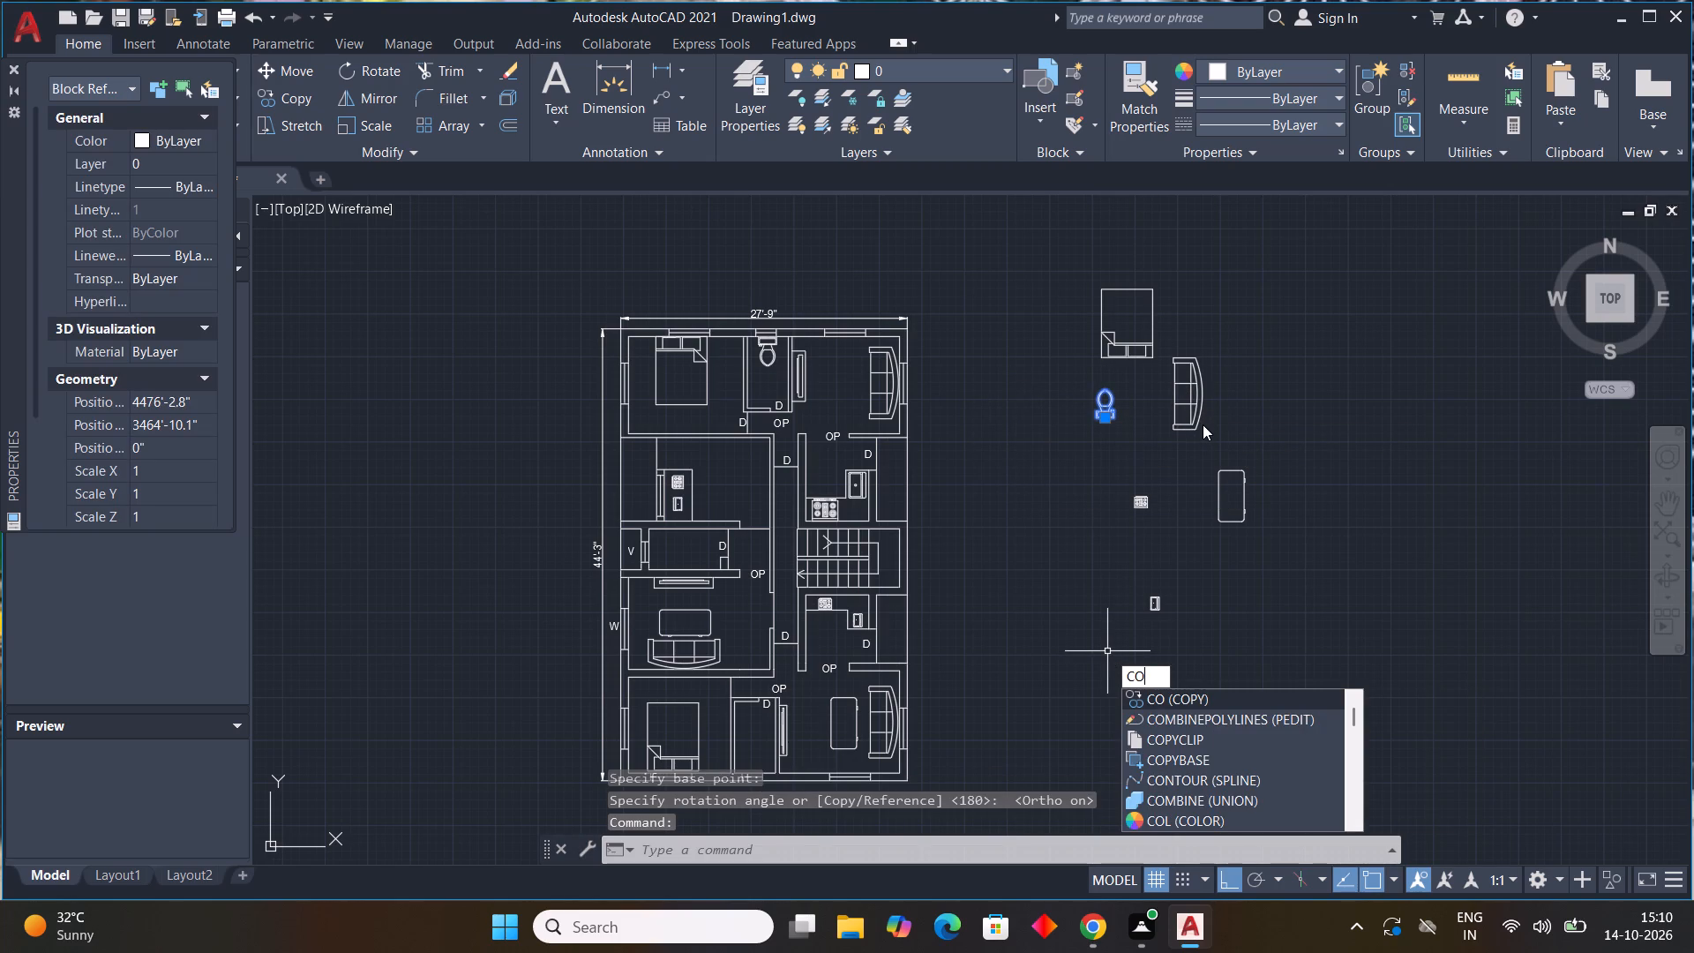
{"action": "key", "text": "space"}
{"action": "left_click", "coordinate": [1103, 408]}
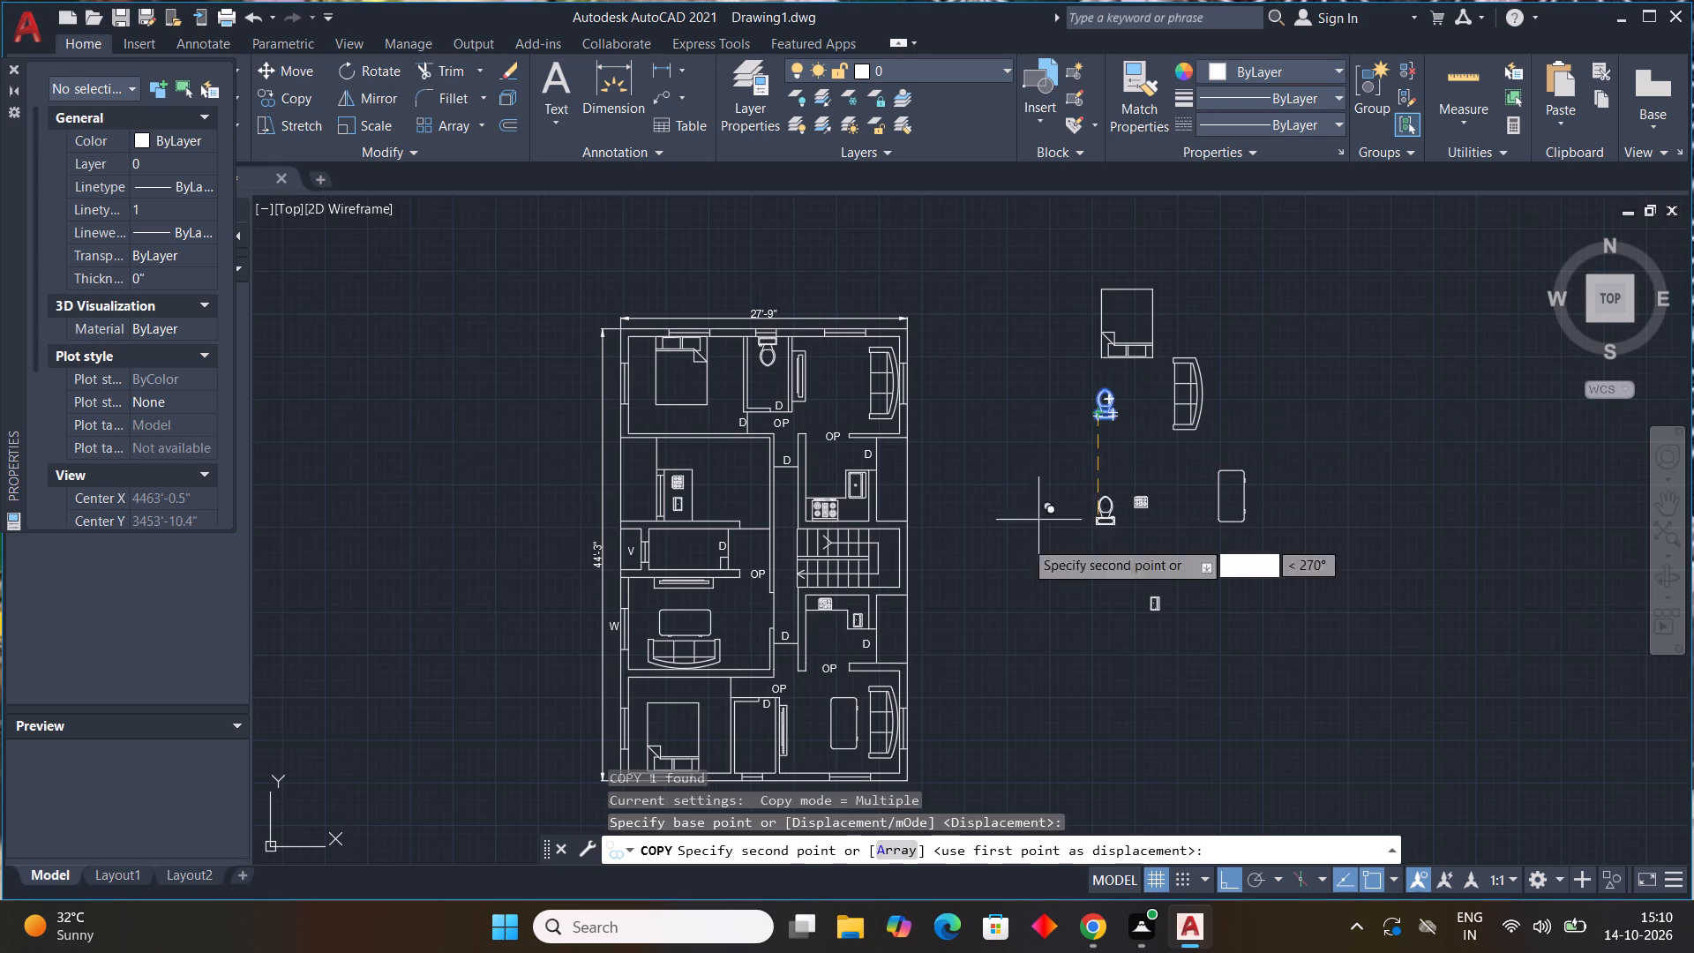
{"action": "middle_click_drag", "start_coordinate": [895, 671], "coordinate": [977, 457]}
{"action": "key", "text": "F8"}
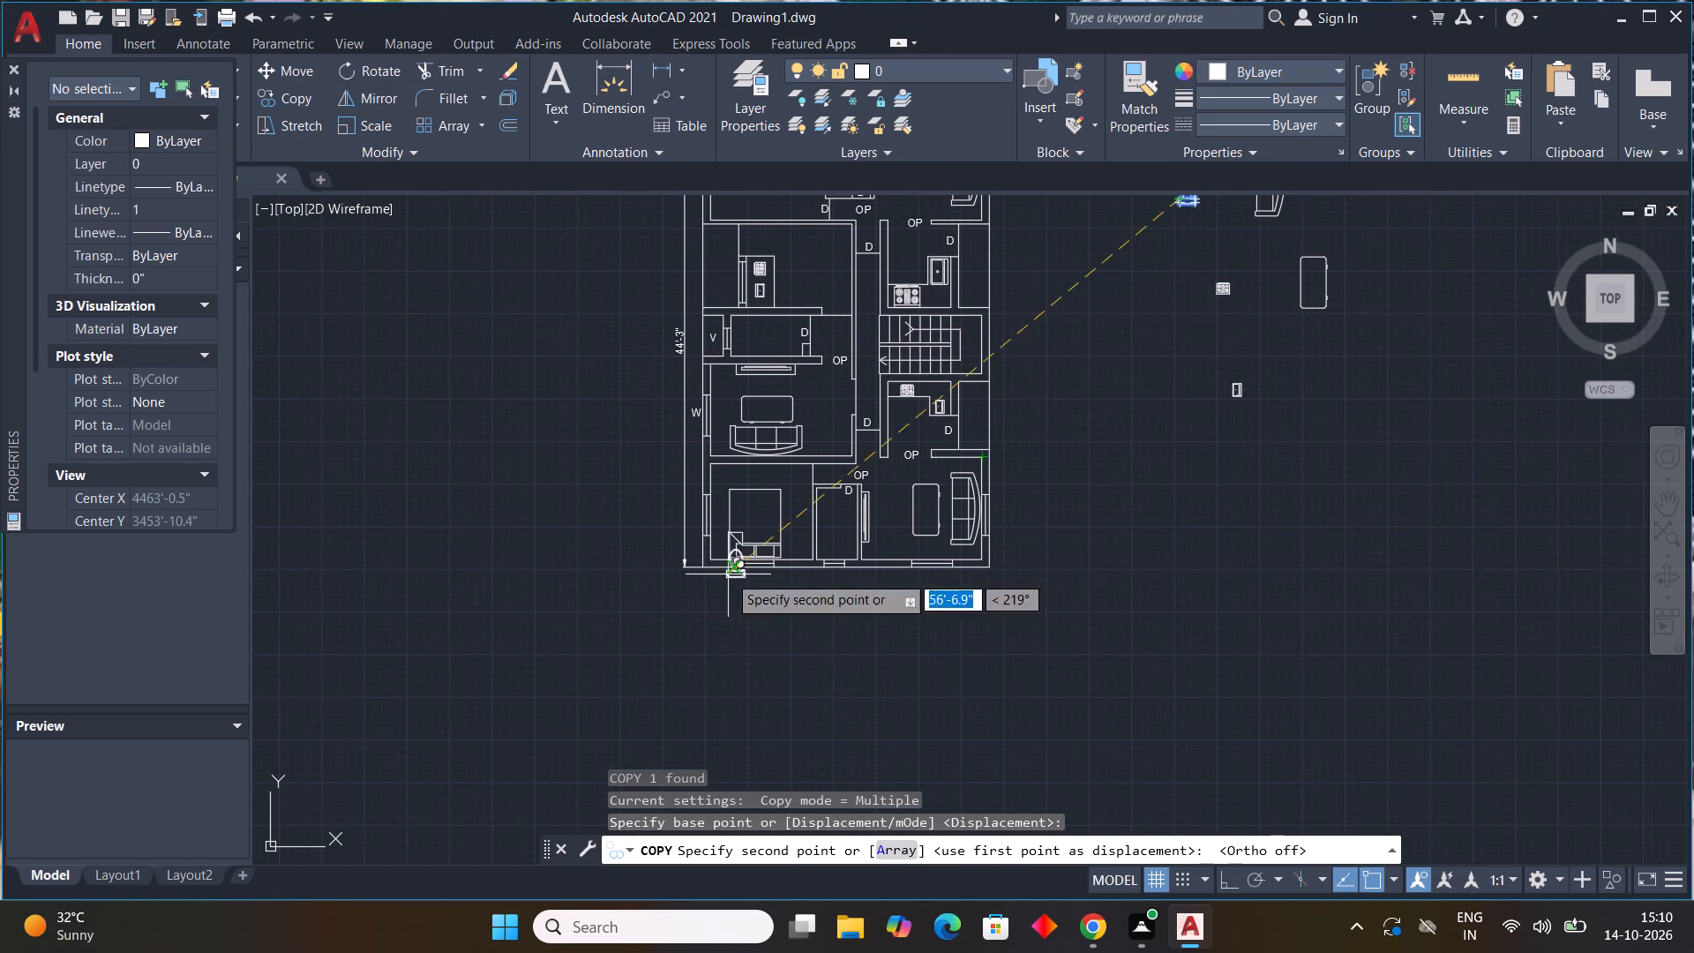
{"action": "scroll", "coordinate": [829, 544], "scroll_direction": "up", "scroll_amount": 3}
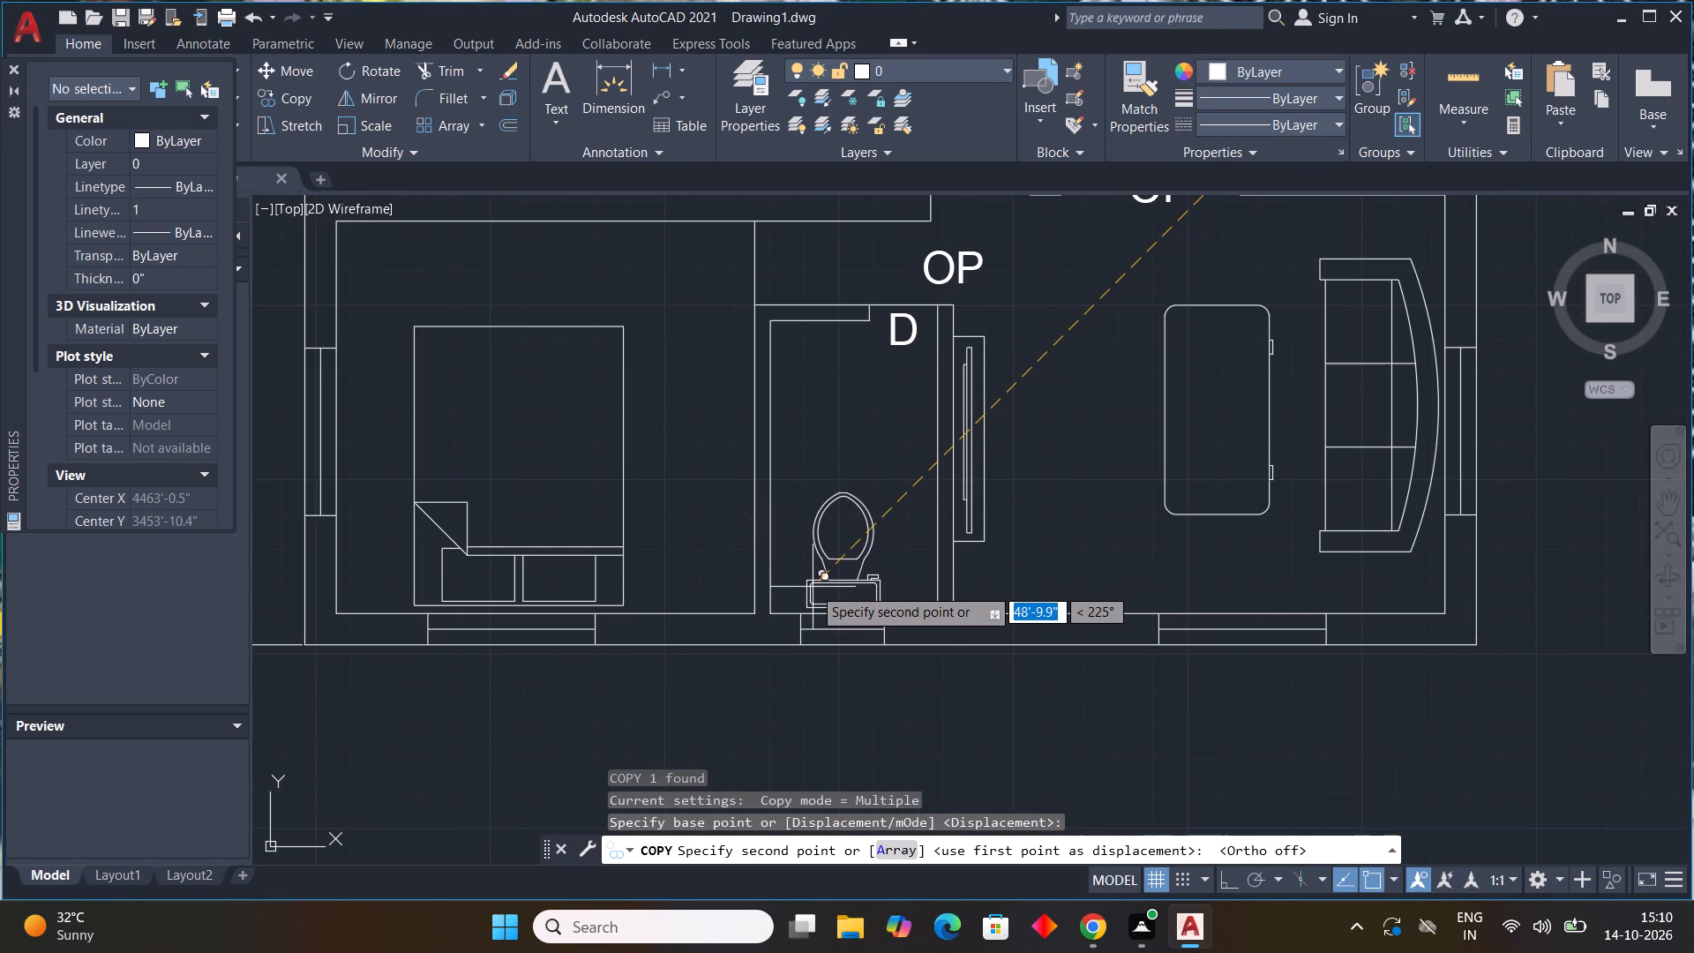
{"action": "left_click", "coordinate": [815, 593]}
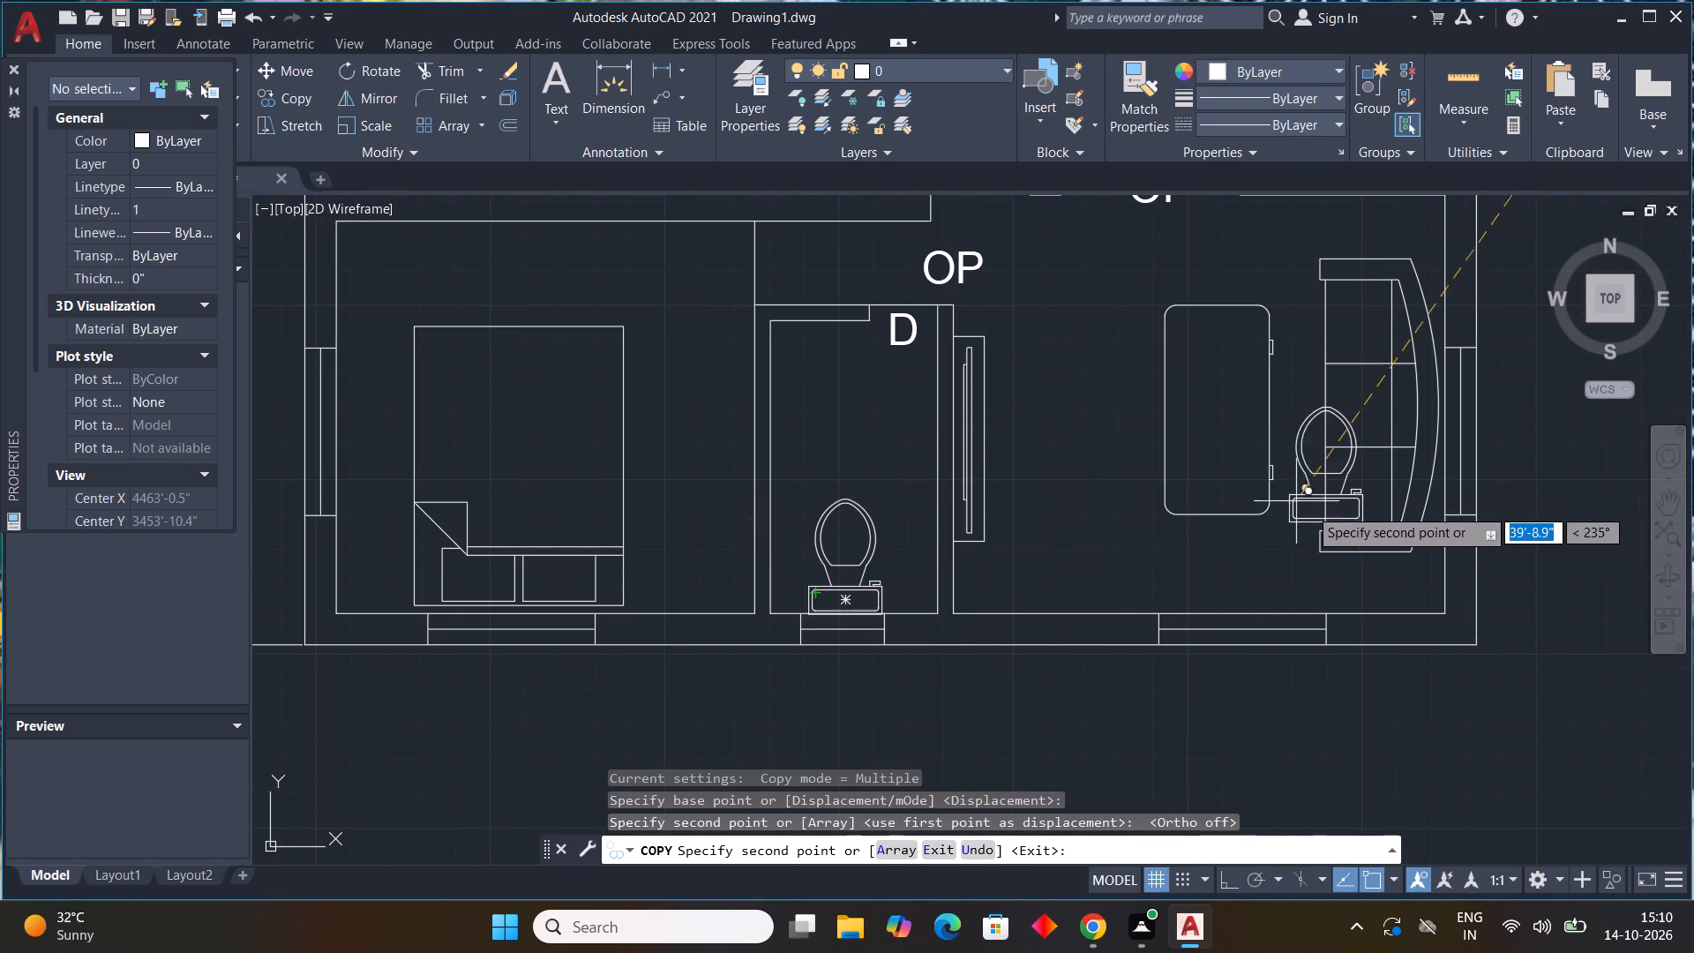
{"action": "key", "text": "Escape"}
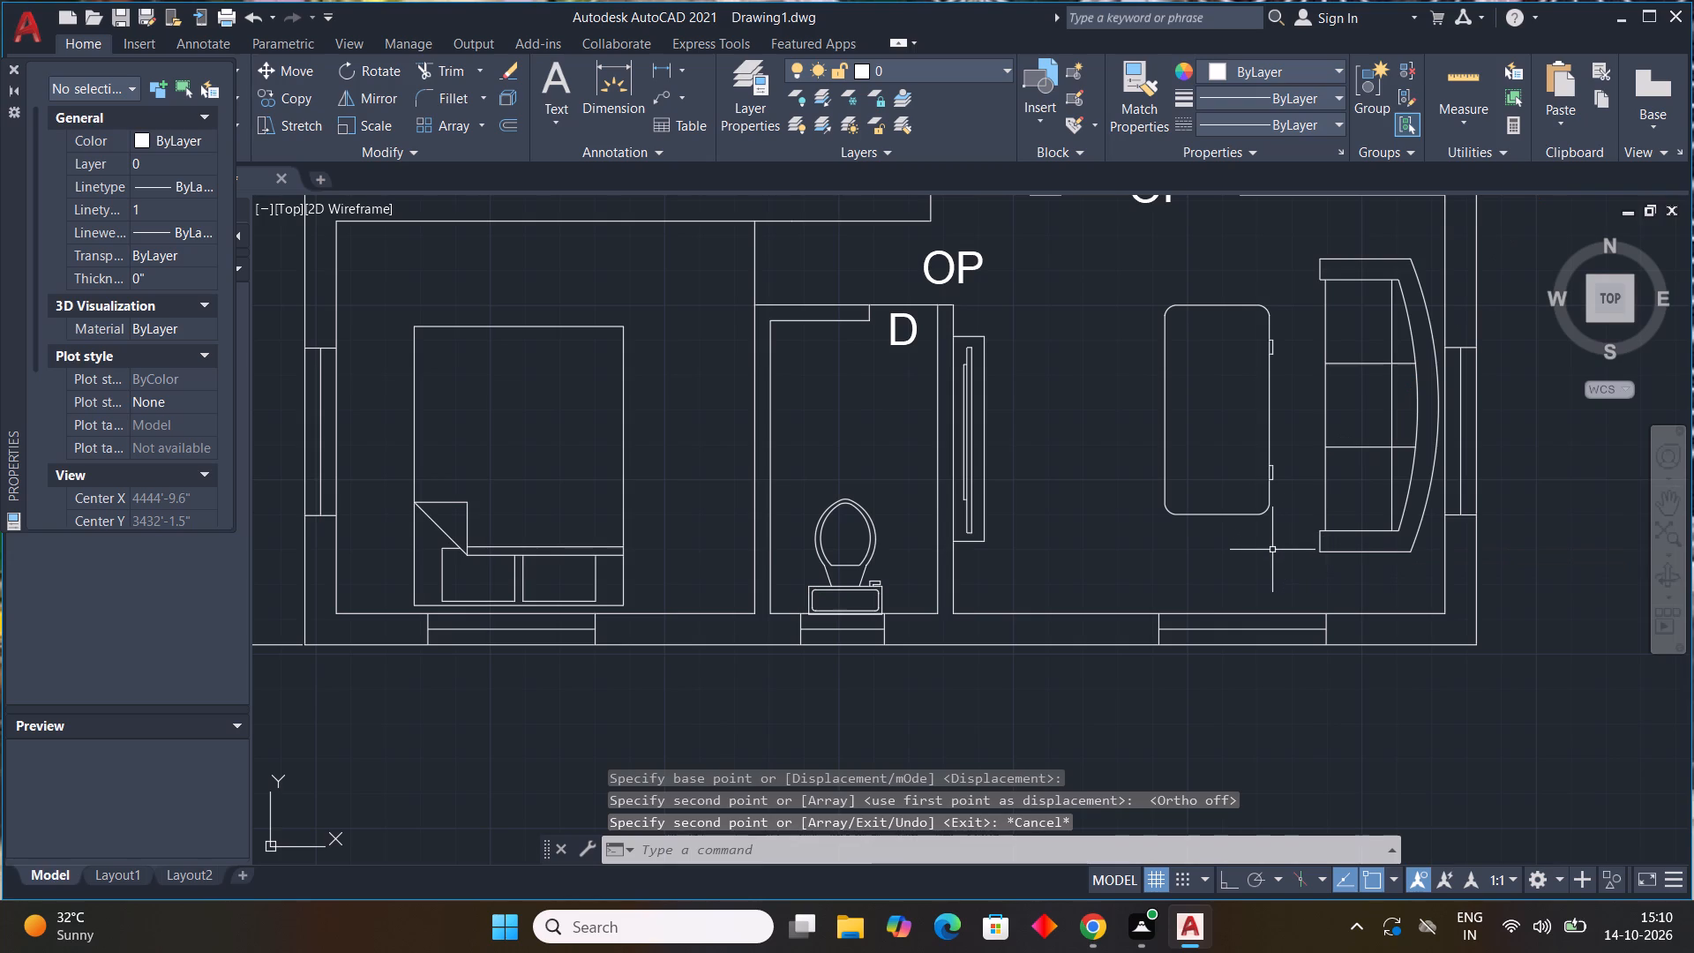
Delete all the loose bed, toilet, sofa, table, stove and sink blocks beside the floor plan.
{"action": "scroll", "coordinate": [1370, 142], "scroll_direction": "down", "scroll_amount": 3}
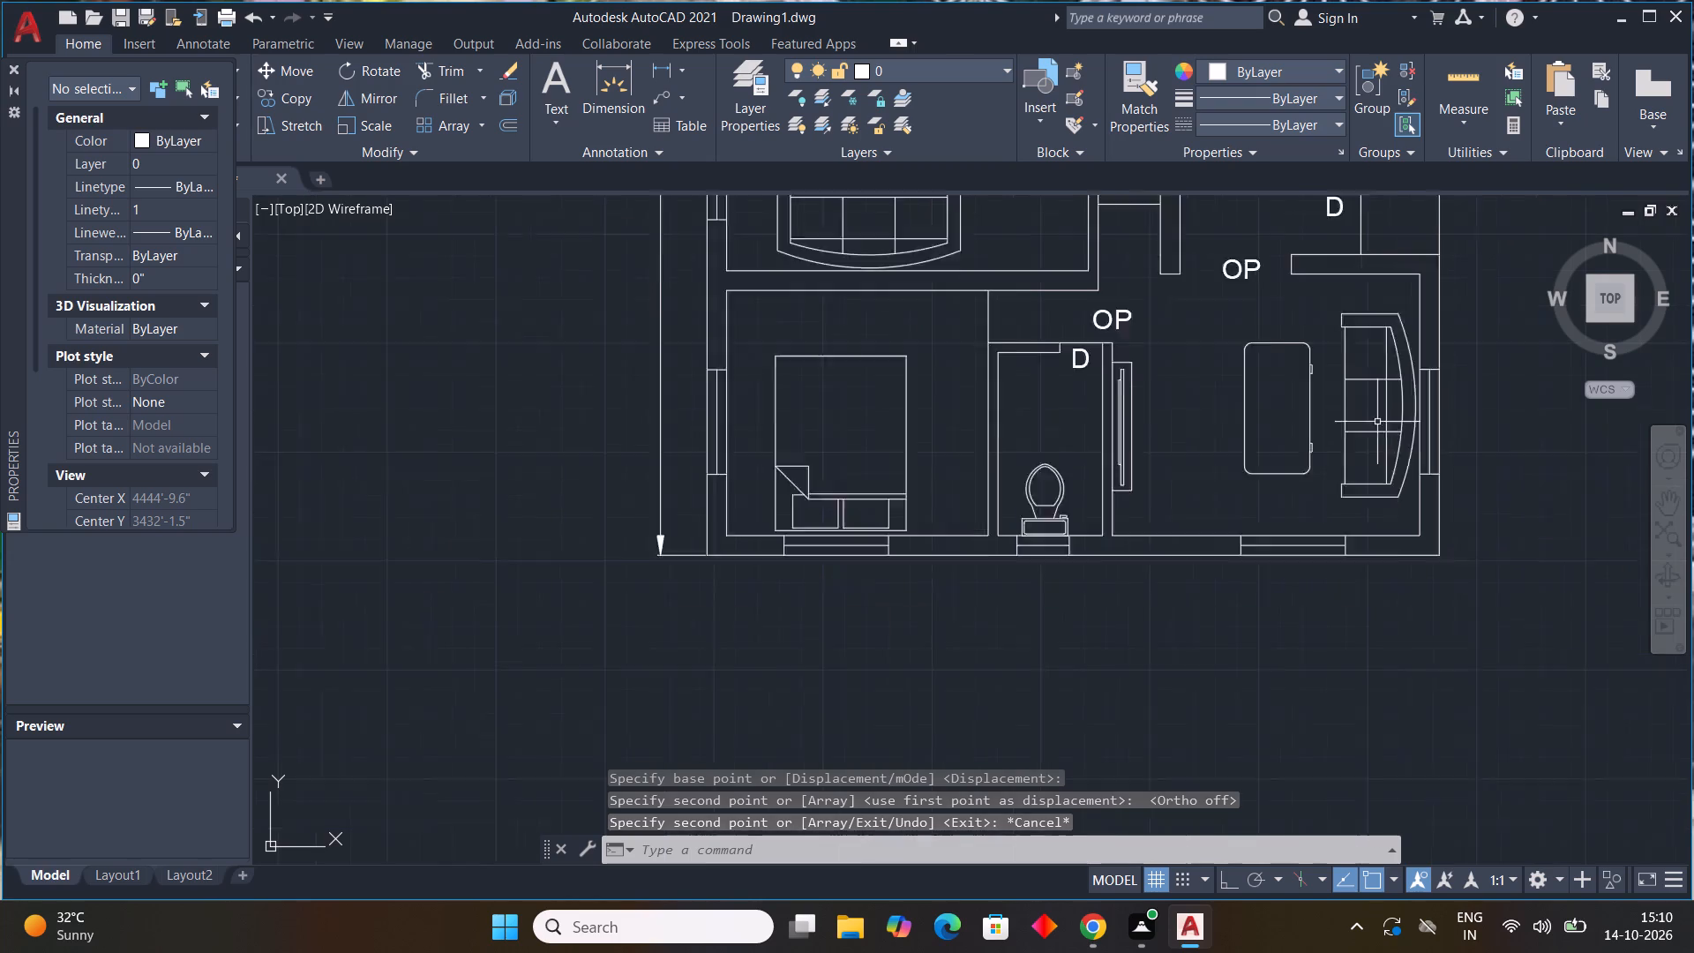
{"action": "scroll", "coordinate": [1281, 400], "scroll_direction": "down", "scroll_amount": 2}
{"action": "middle_click_drag", "start_coordinate": [1390, 325], "coordinate": [1161, 457]}
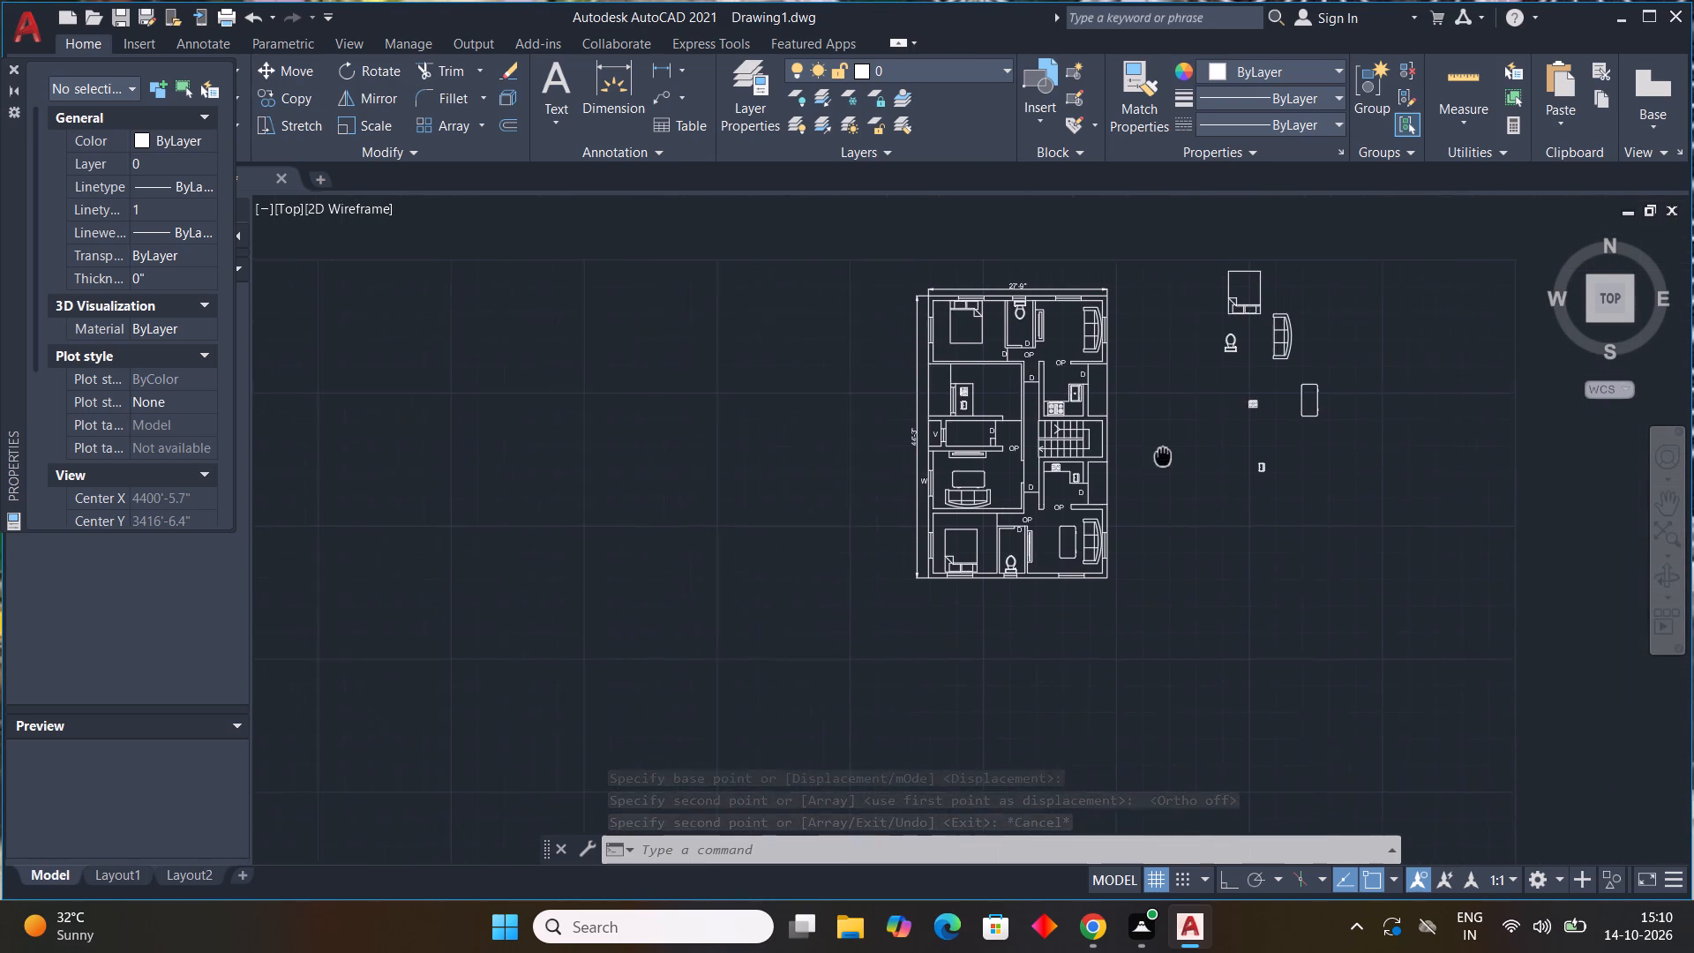
{"action": "middle_click_drag", "start_coordinate": [1161, 457], "coordinate": [1131, 462]}
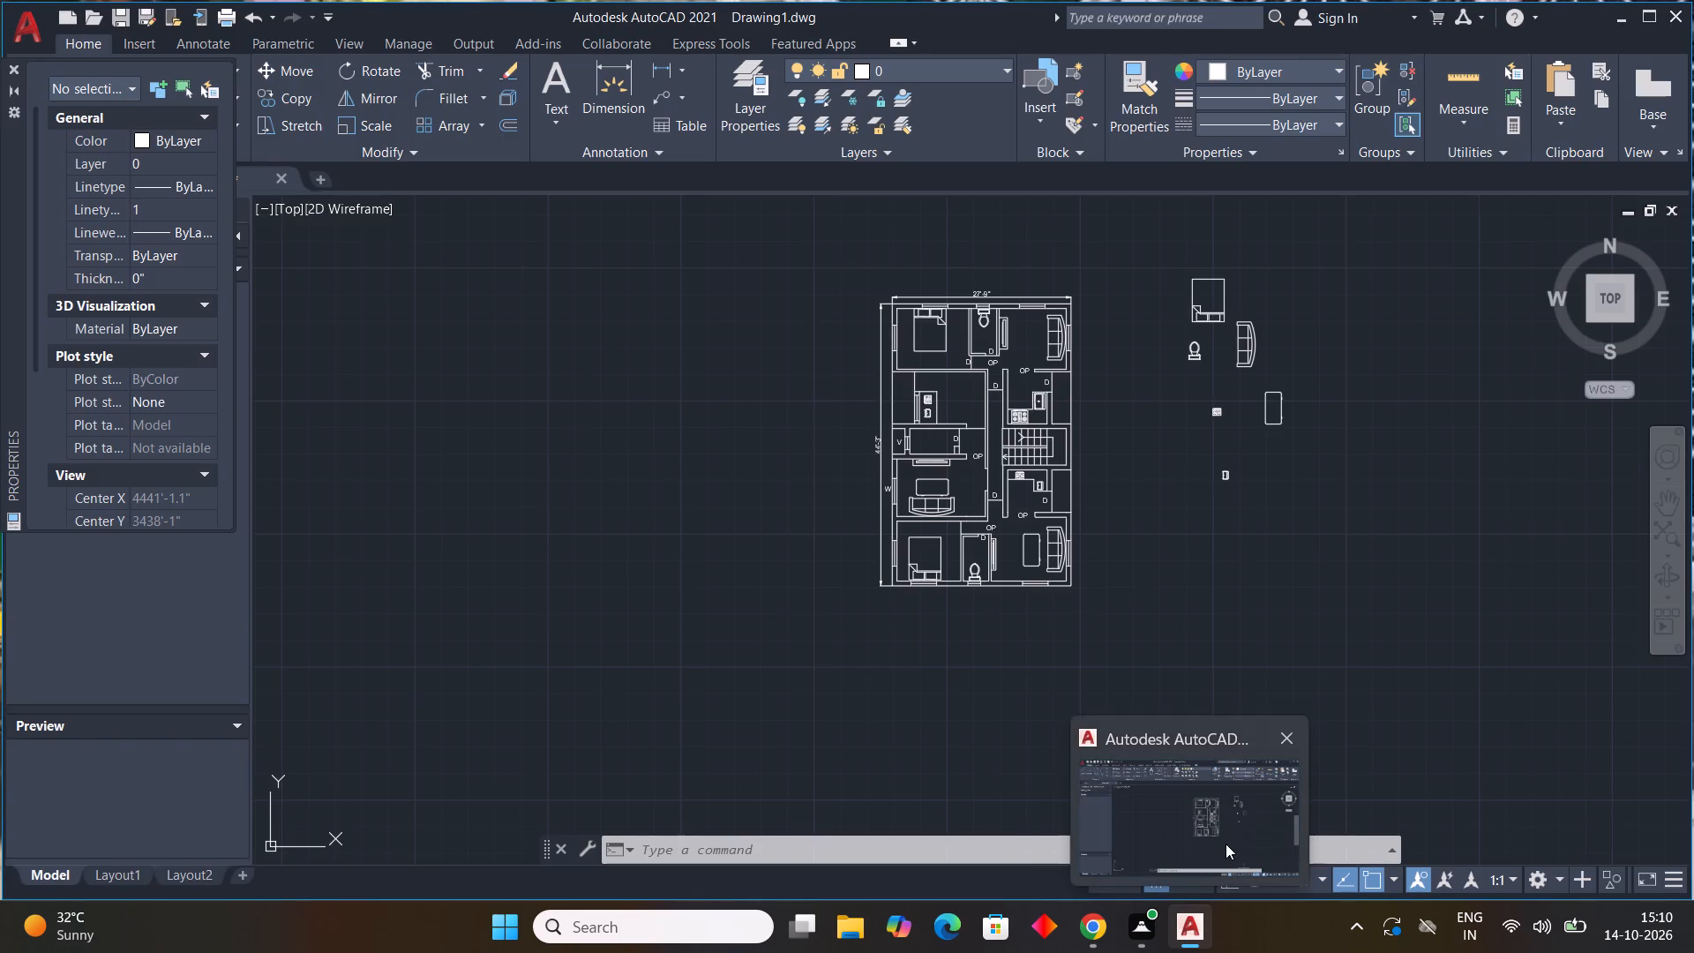
{"action": "left_click", "coordinate": [1226, 839]}
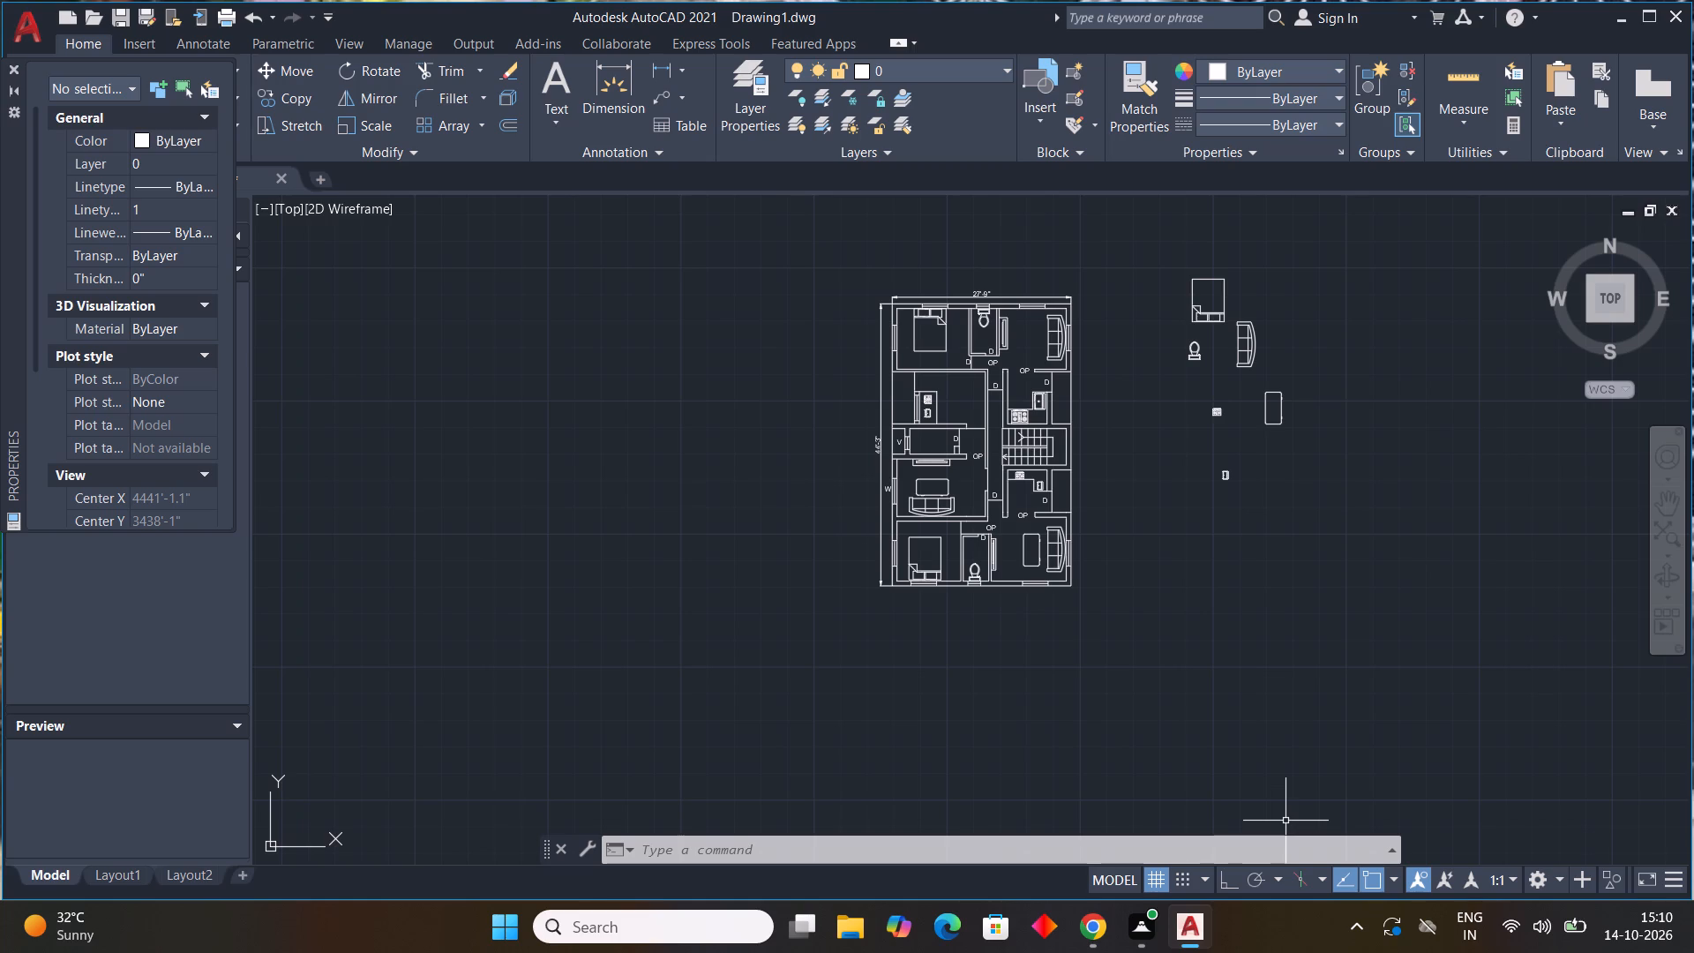
{"action": "left_click", "coordinate": [1304, 254]}
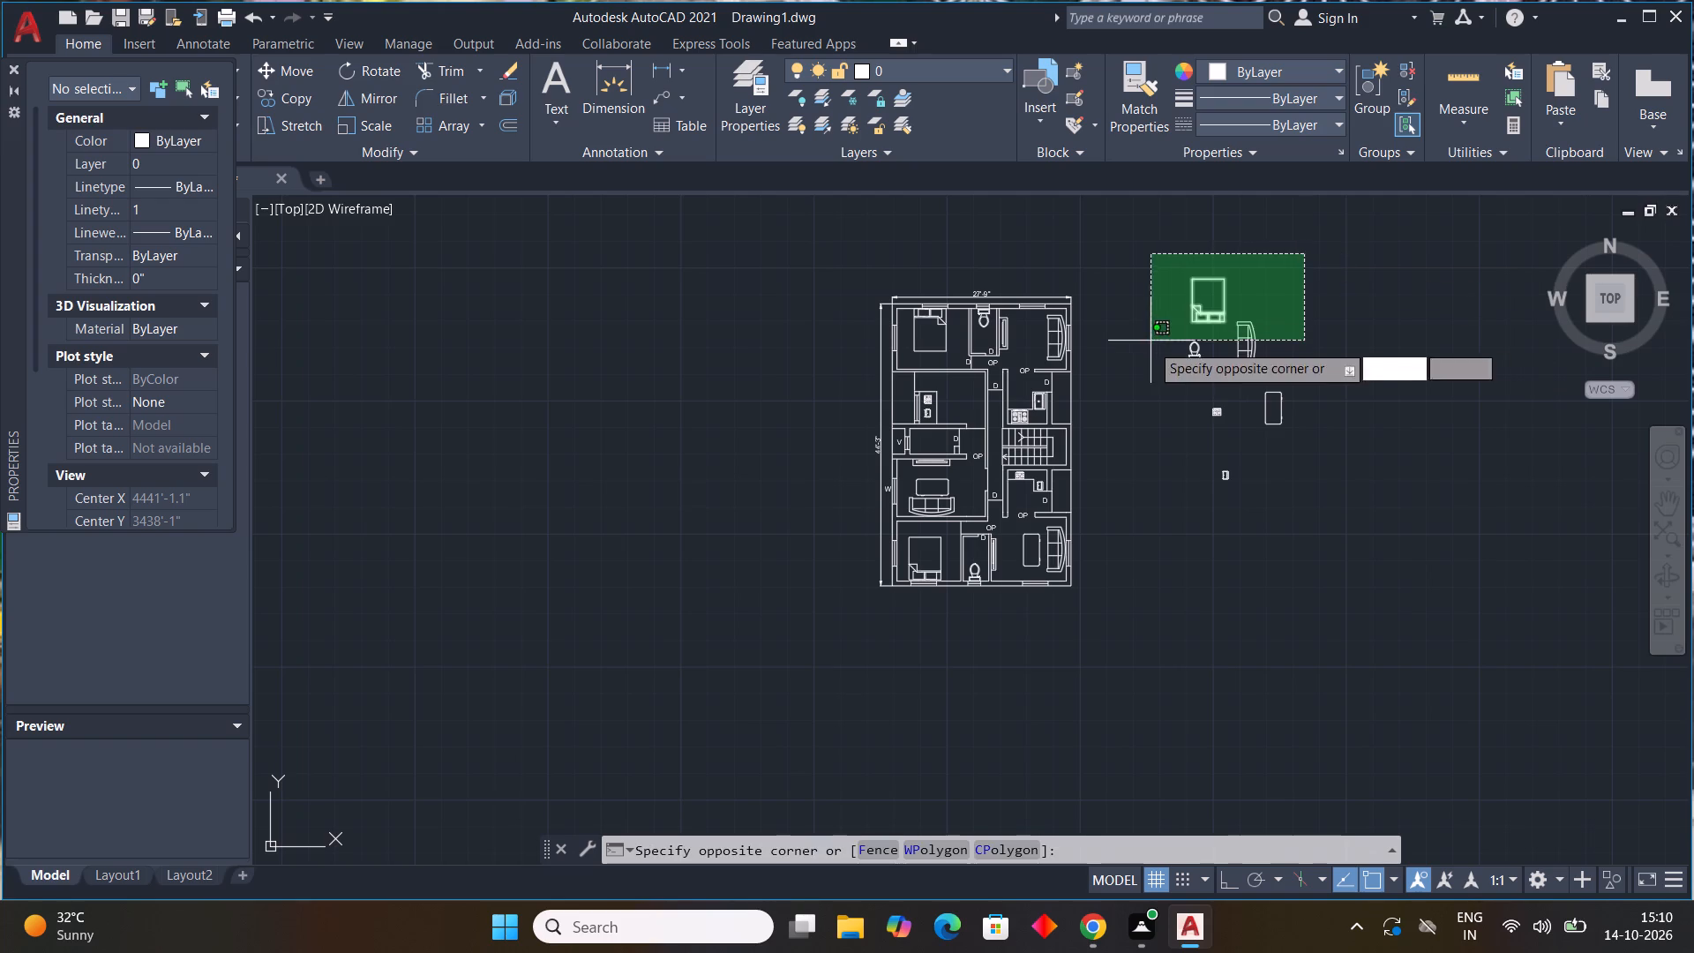
{"action": "left_click", "coordinate": [1156, 490]}
{"action": "key", "text": "Delete"}
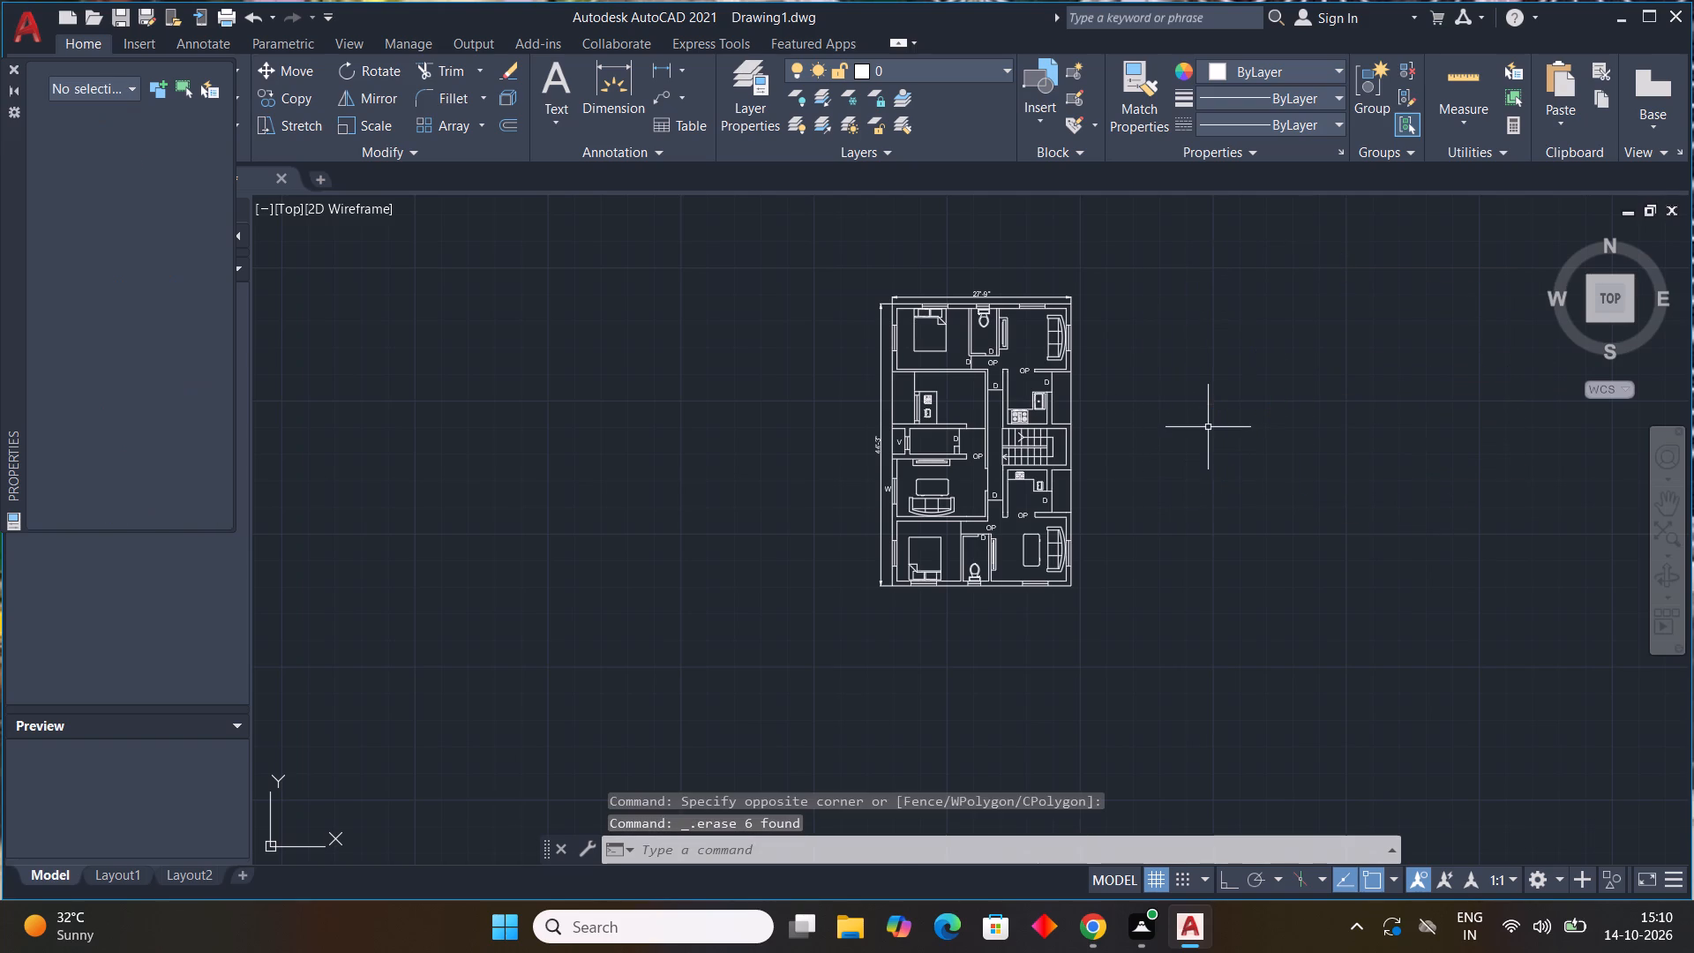
Place a multiline text box below the bed in the top-left room and enter BED ROOM as its first line.
{"action": "scroll", "coordinate": [989, 320], "scroll_direction": "up", "scroll_amount": 4}
{"action": "scroll", "coordinate": [1138, 401], "scroll_direction": "down", "scroll_amount": 2}
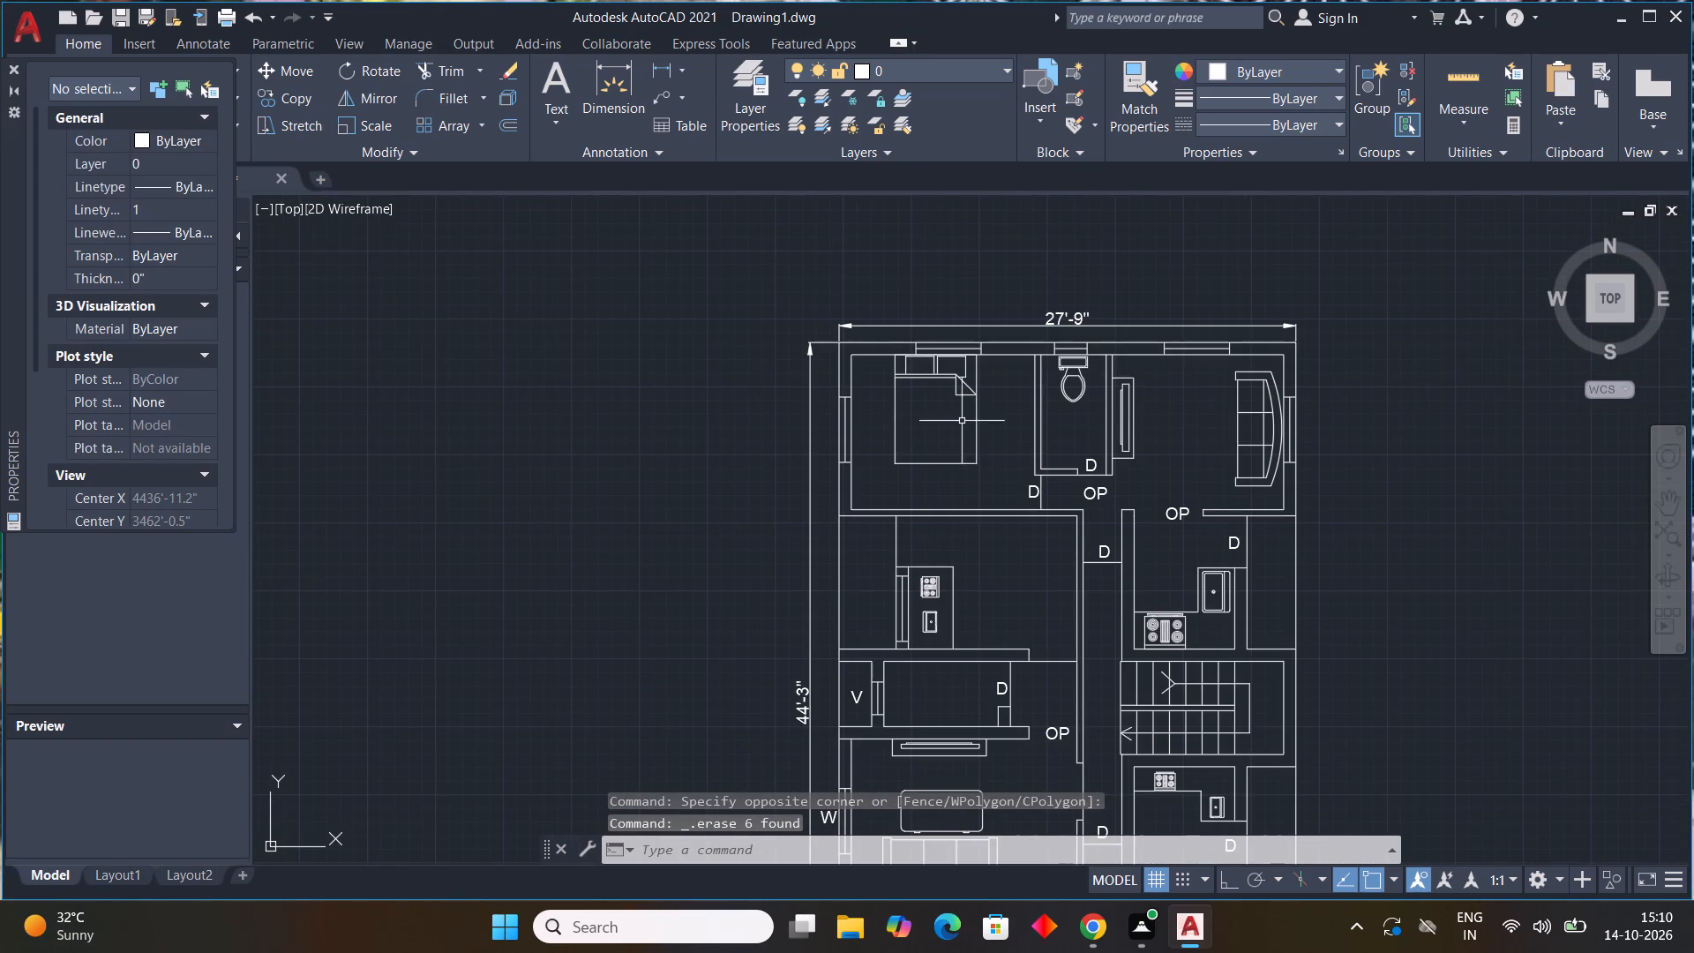
{"action": "scroll", "coordinate": [1010, 428], "scroll_direction": "down", "scroll_amount": 1}
{"action": "scroll", "coordinate": [1010, 428], "scroll_direction": "up", "scroll_amount": 2}
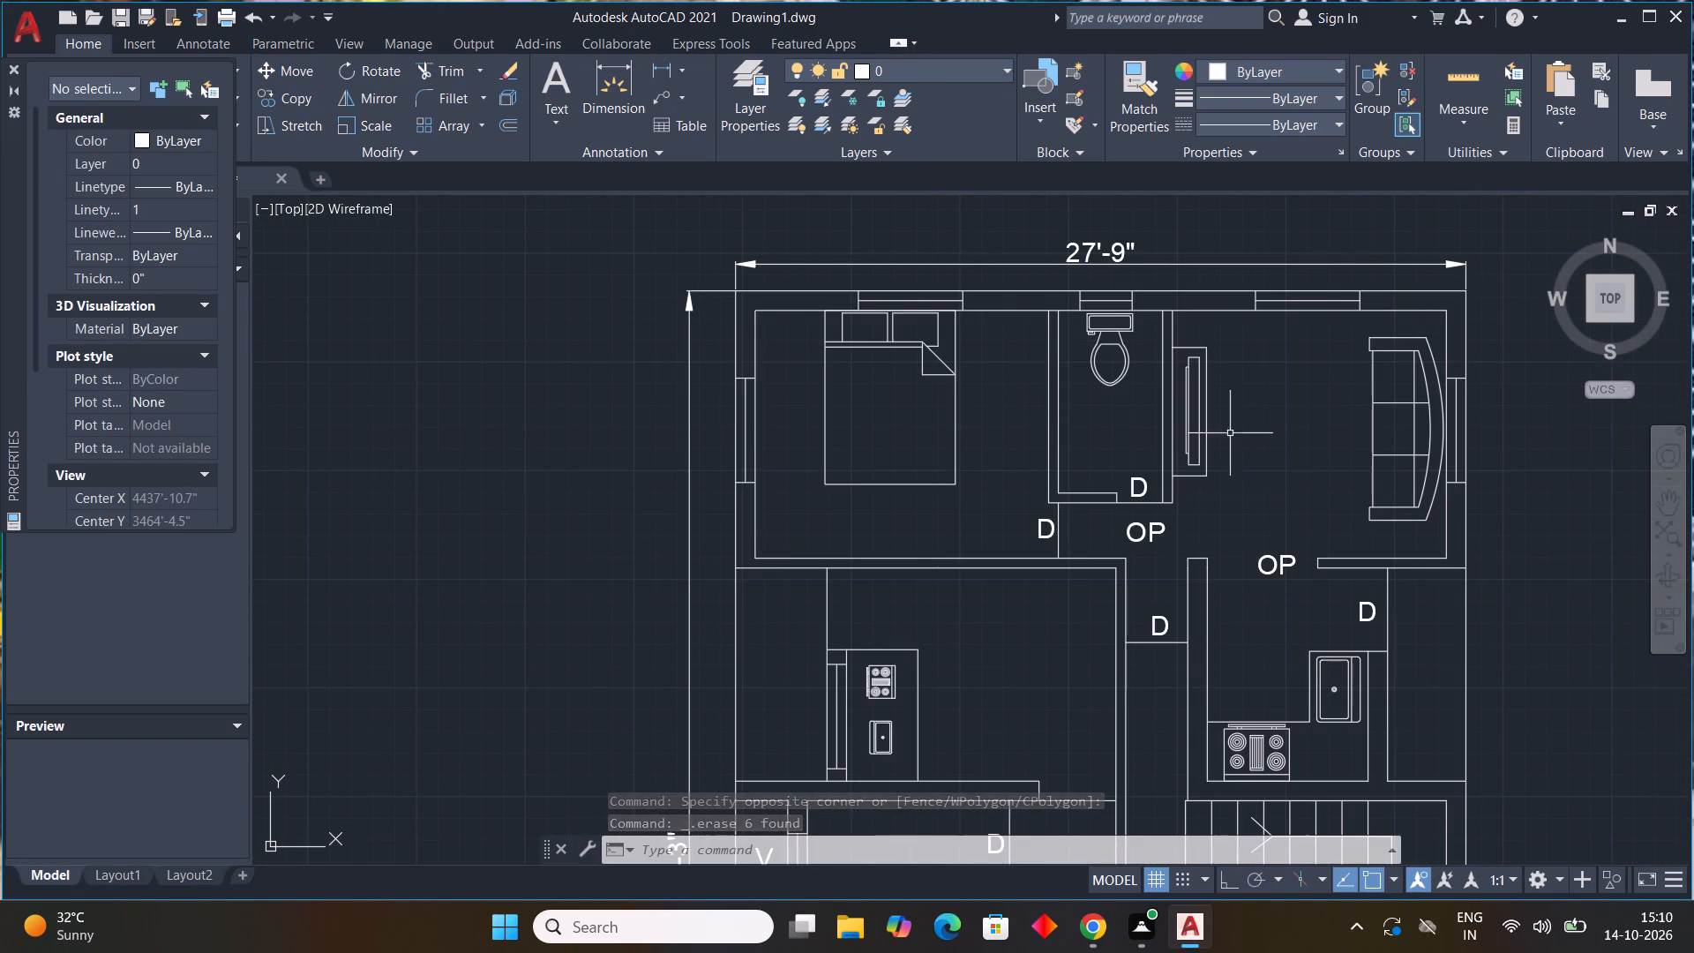
{"action": "double_click", "coordinate": [566, 94]}
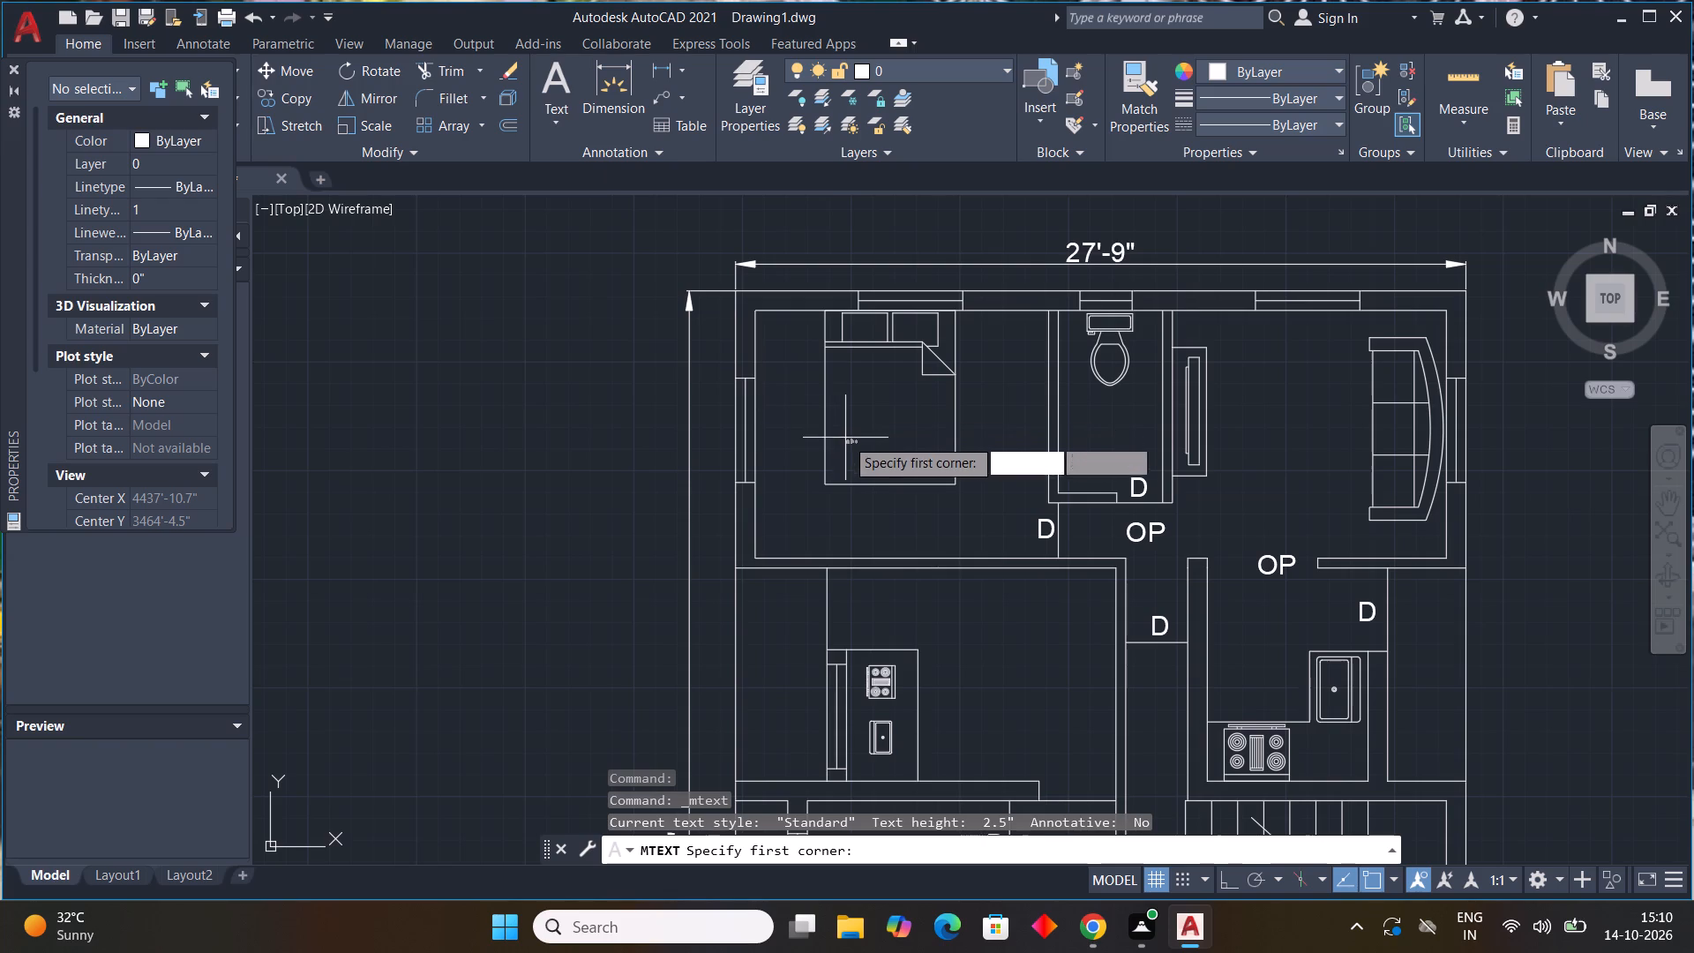
{"action": "middle_click_drag", "start_coordinate": [888, 448], "coordinate": [883, 263]}
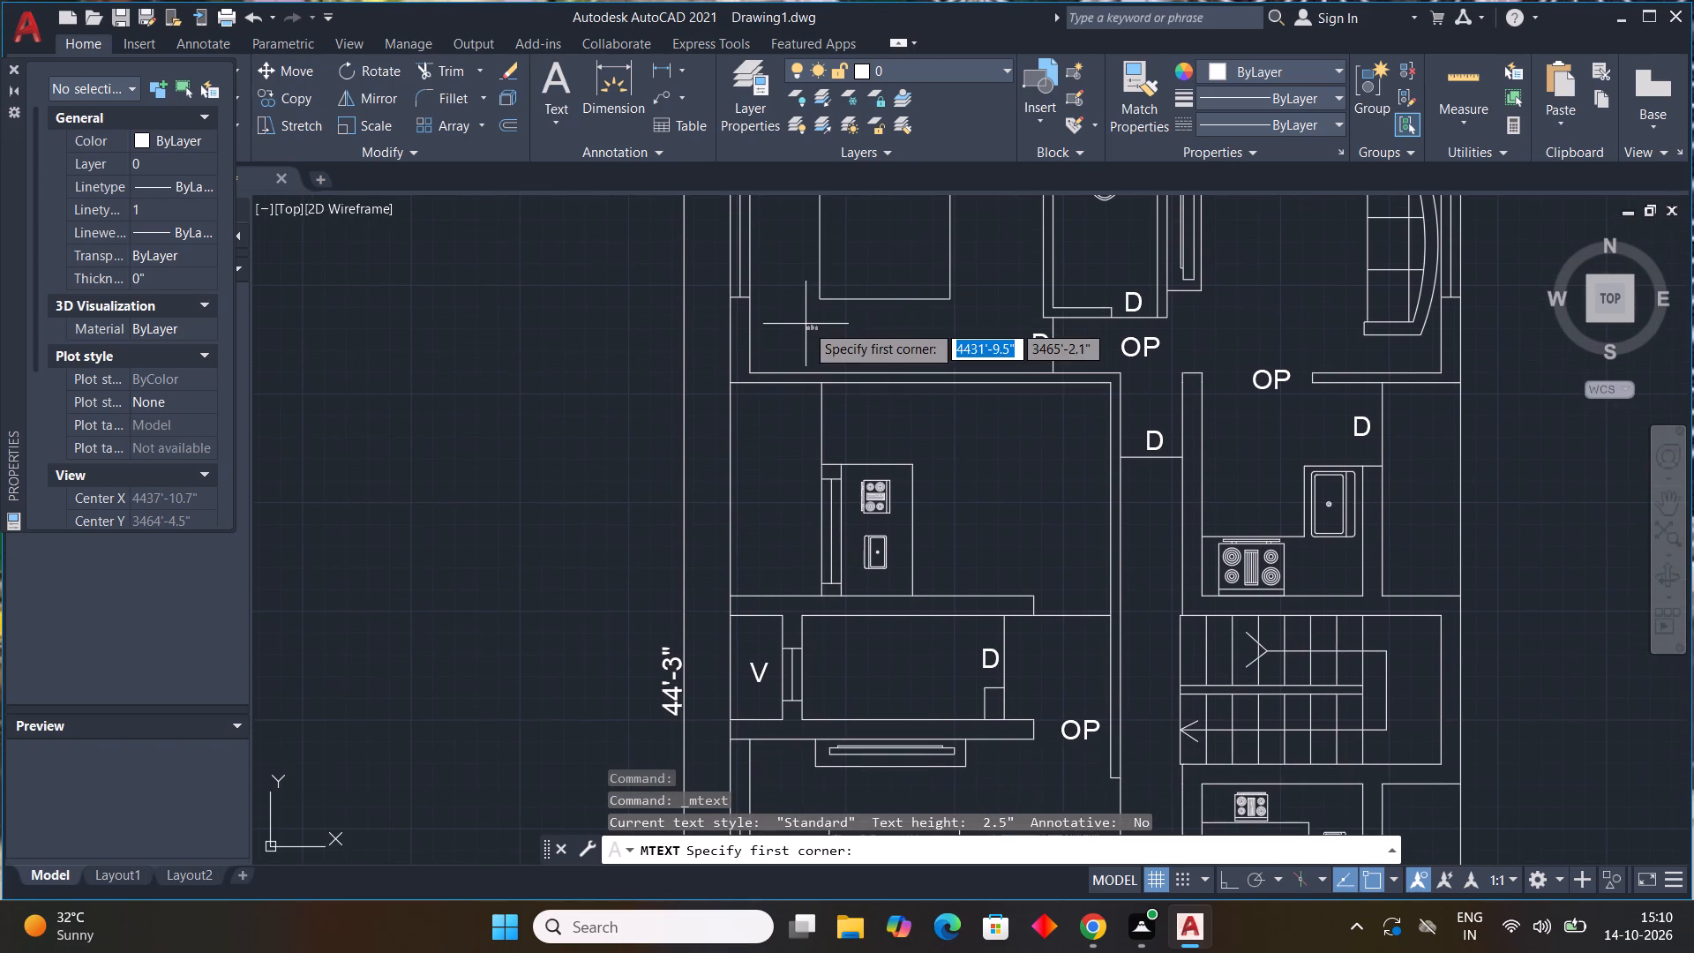
{"action": "left_click_drag", "start_coordinate": [806, 308], "coordinate": [814, 320]}
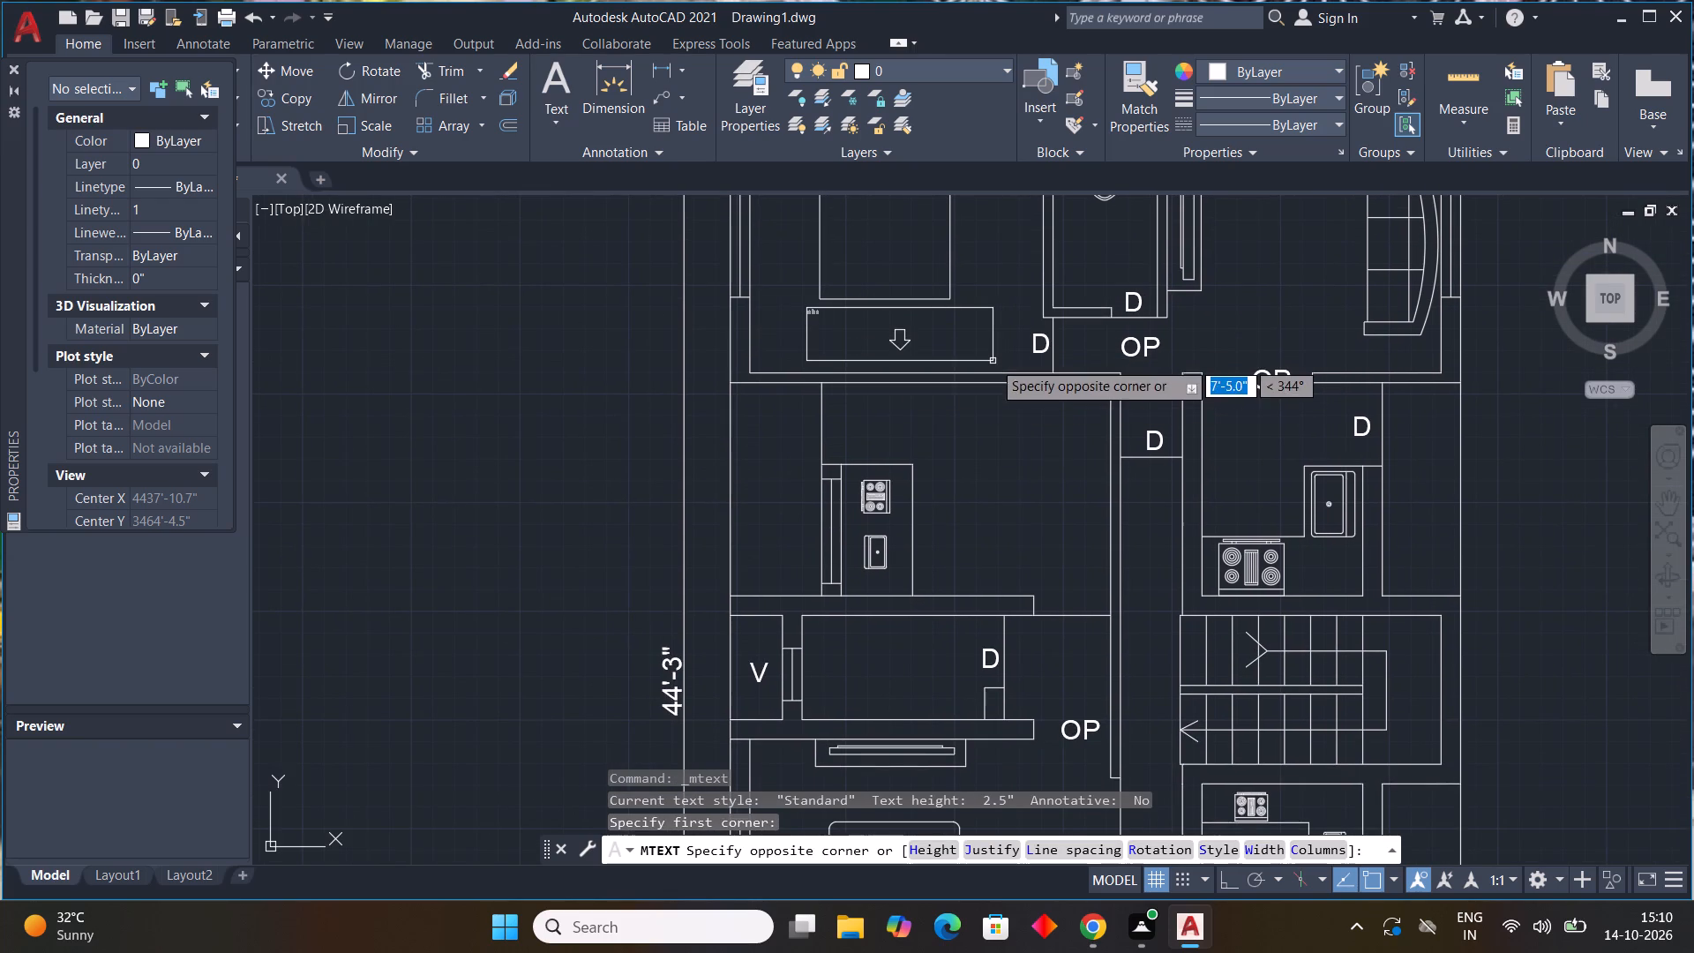
{"action": "left_click", "coordinate": [993, 361]}
{"action": "key", "text": "b"}
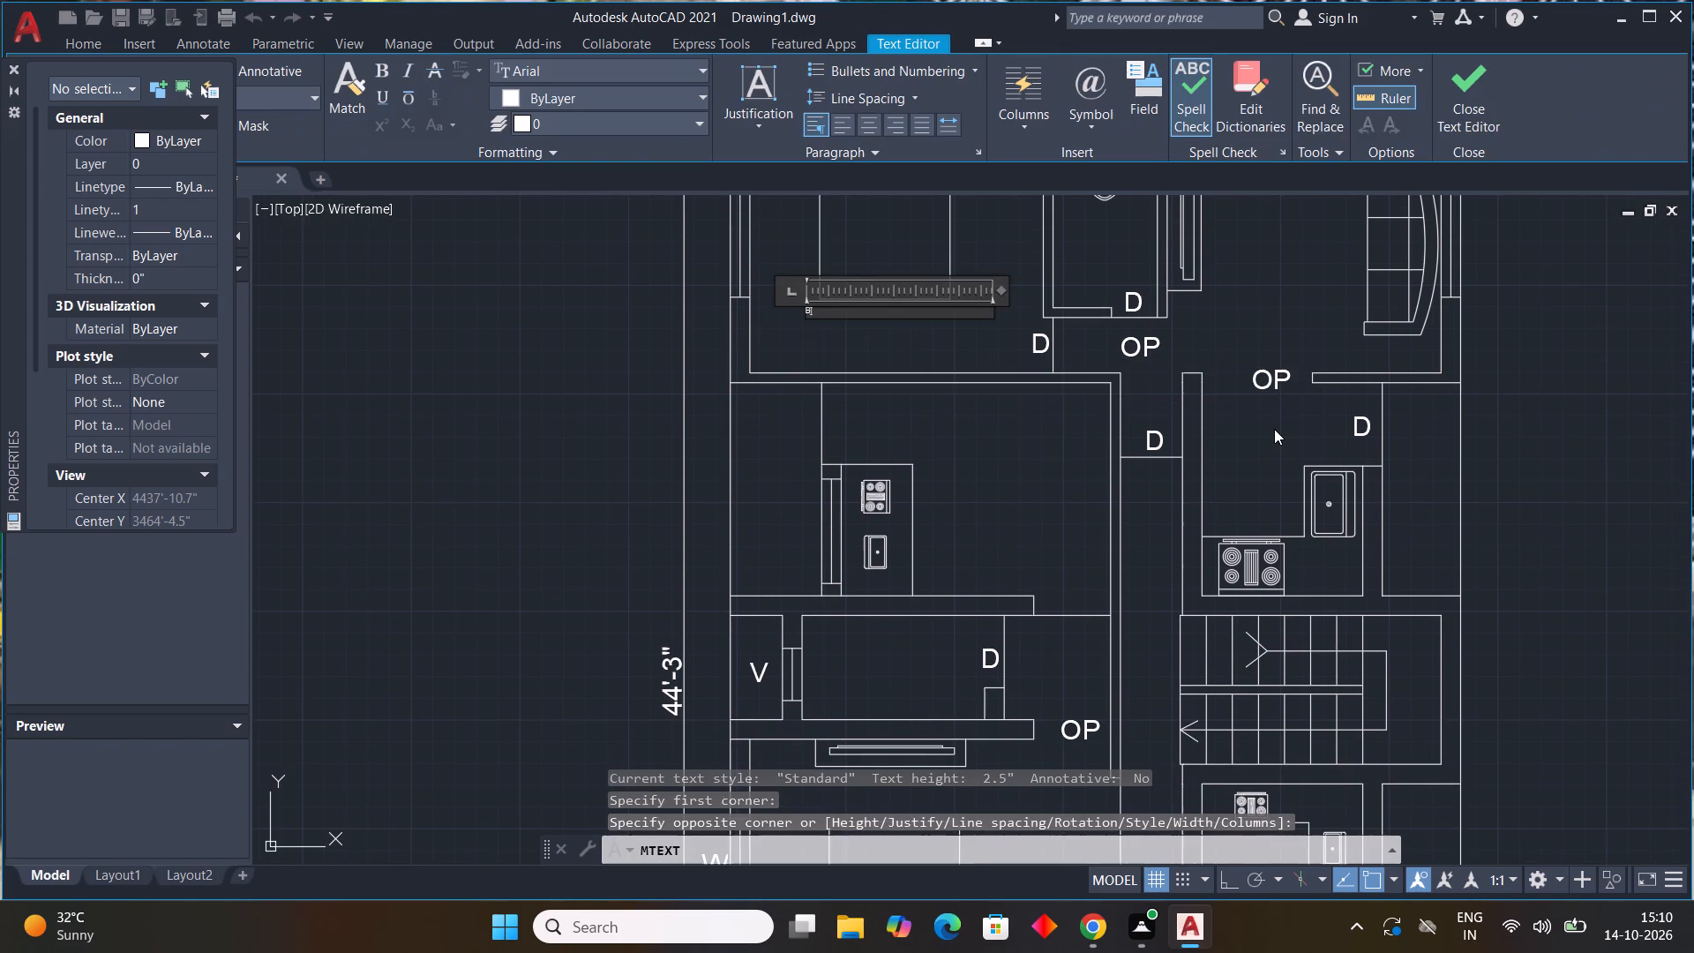
{"action": "type", "text": "ED"}
{"action": "key", "text": "space"}
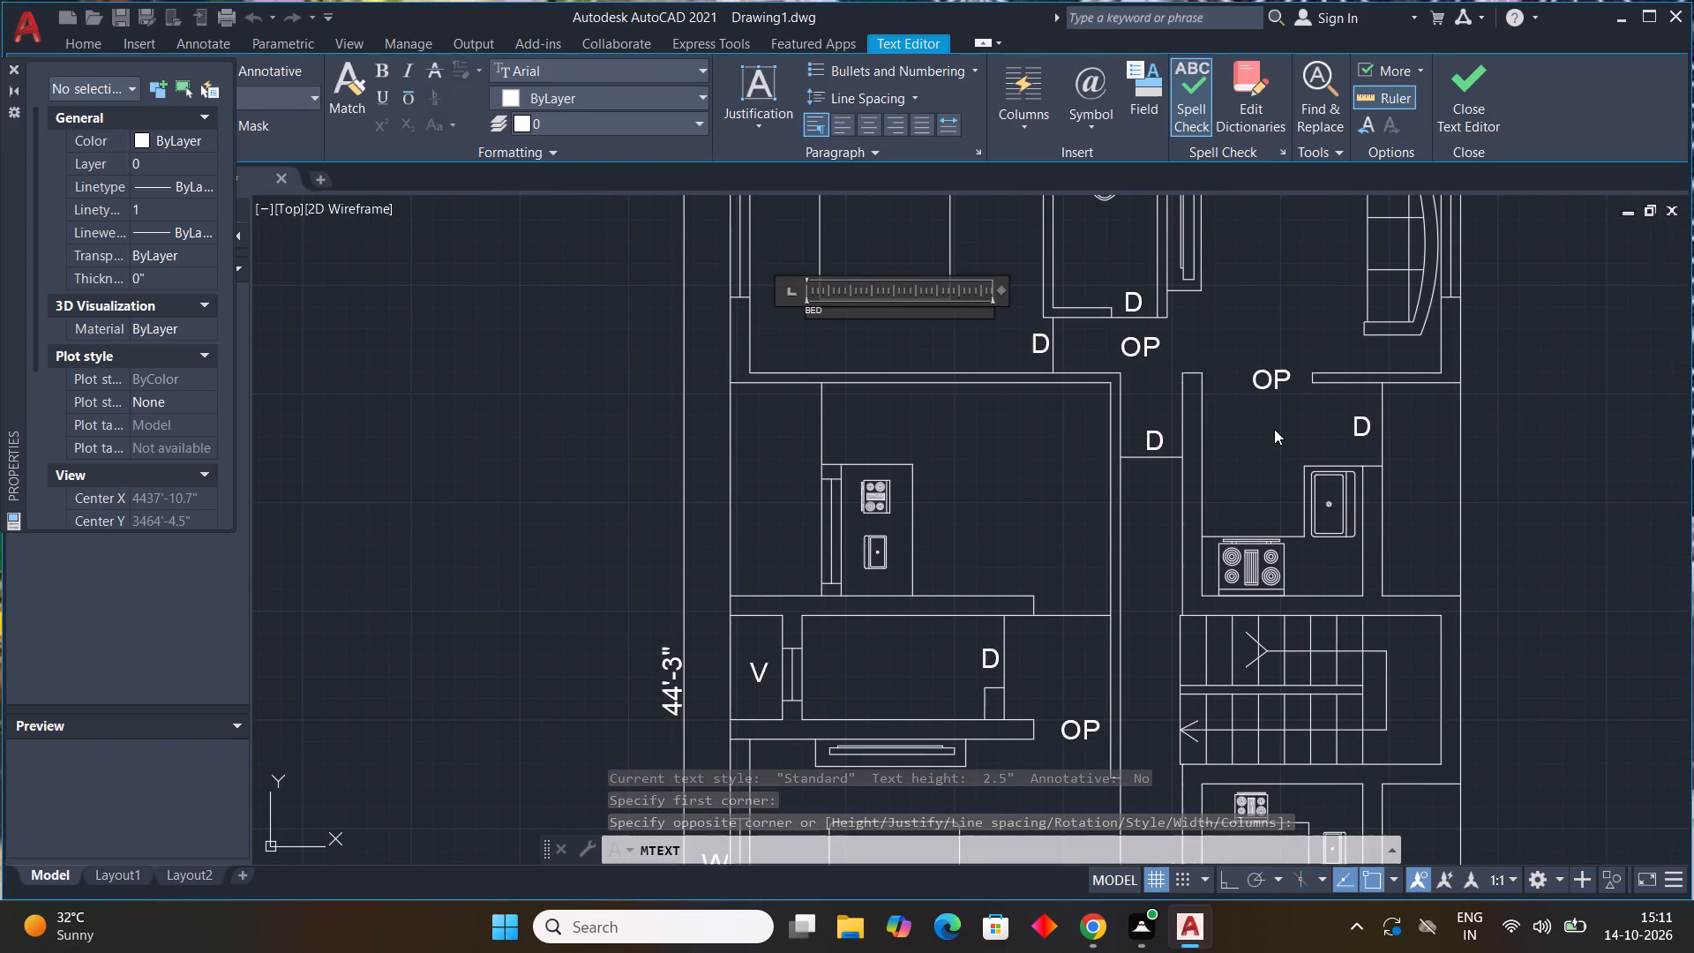
{"action": "type", "text": "ROOM"}
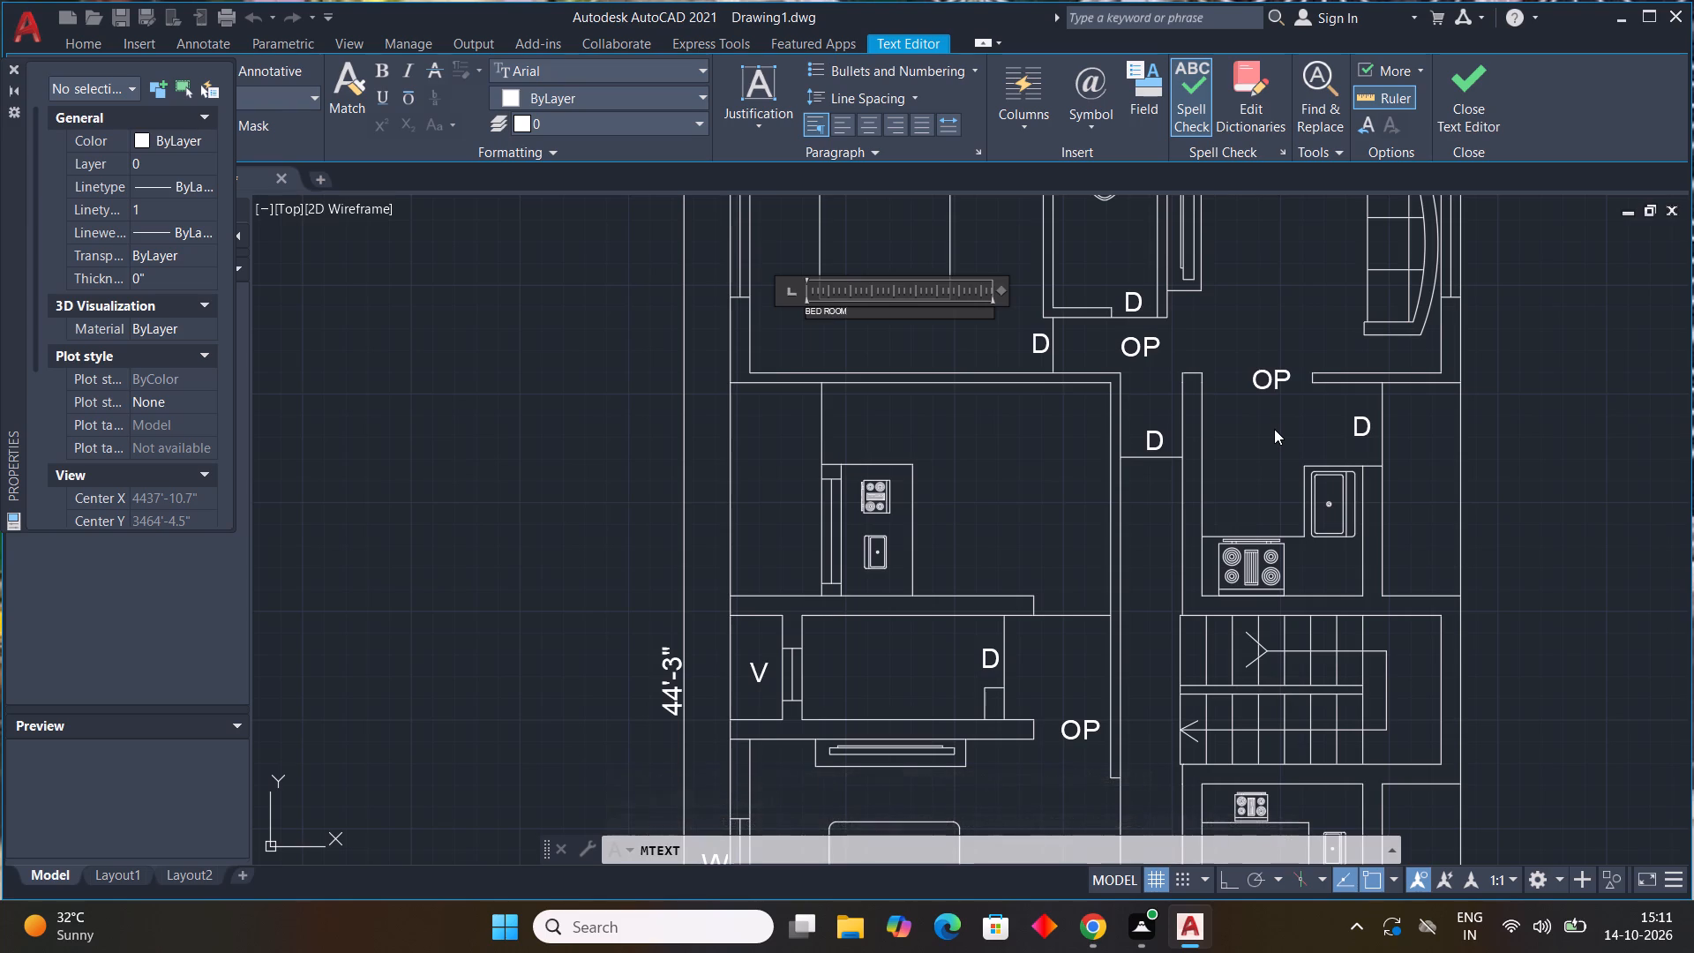
Add the room size 10'X9'6" as a second line under BED ROOM and finish the text.
{"action": "key", "text": "Return"}
{"action": "key", "text": "1"}
{"action": "key", "text": "0"}
{"action": "key", "text": "apostrophe"}
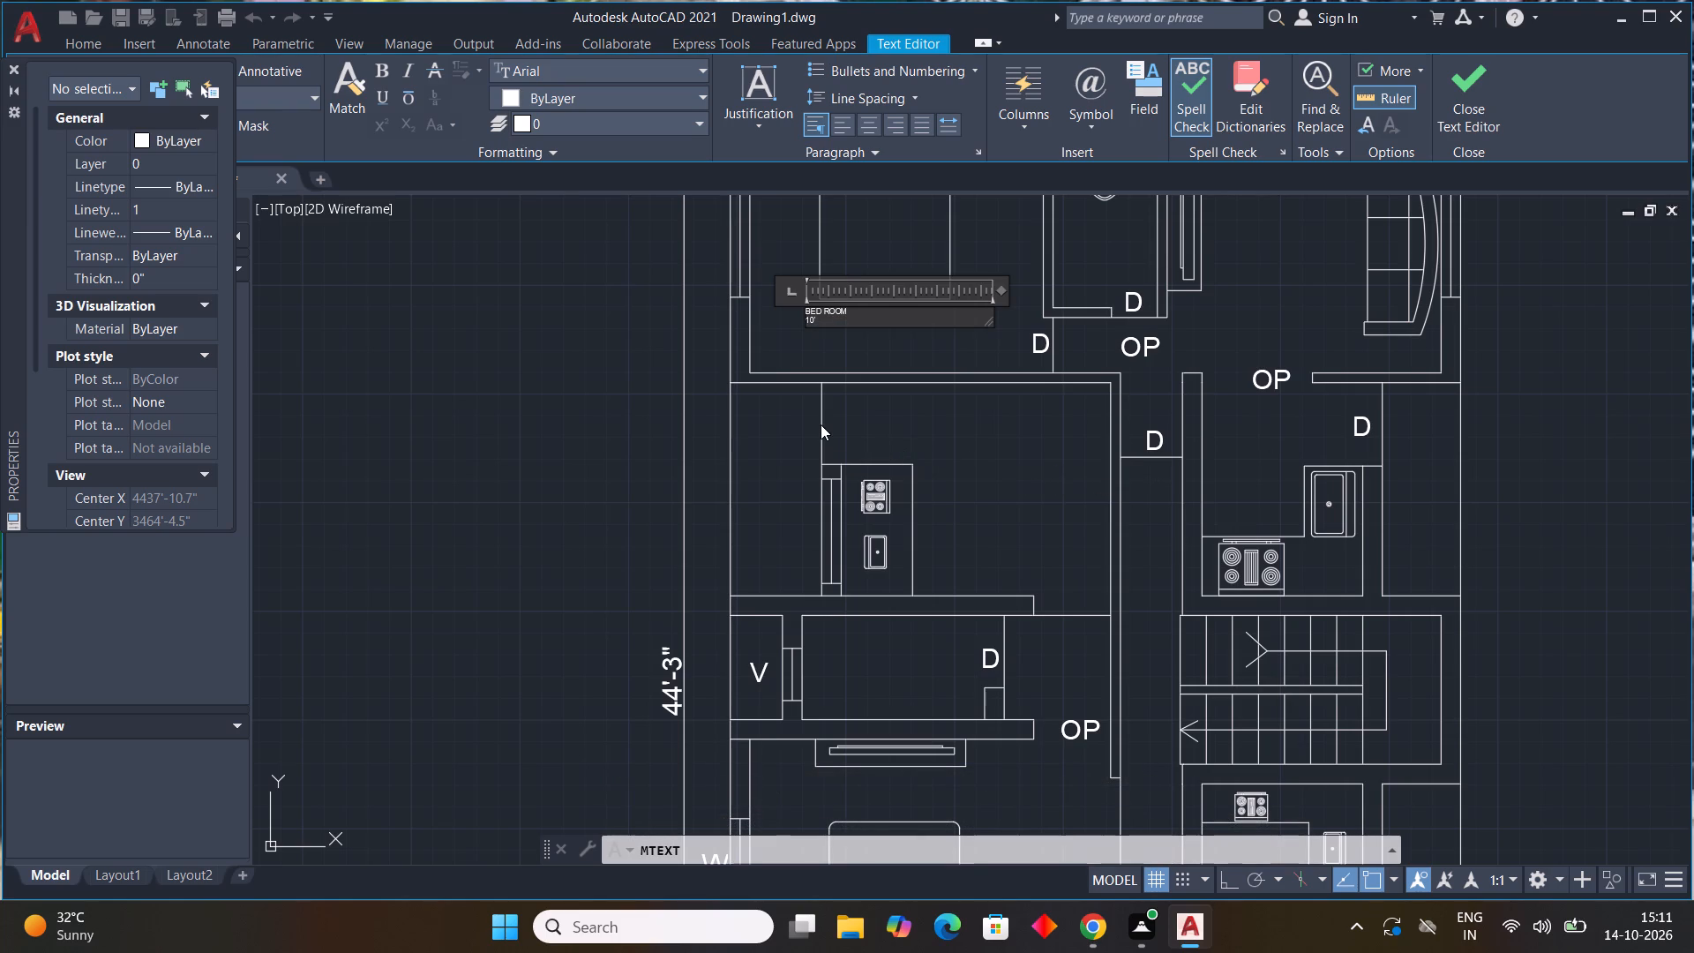
{"action": "key", "text": "x"}
{"action": "key", "text": "9"}
{"action": "key", "text": "apostrophe"}
{"action": "key", "text": "6"}
{"action": "key", "text": "shift+quotedbl"}
{"action": "left_click", "coordinate": [625, 544]}
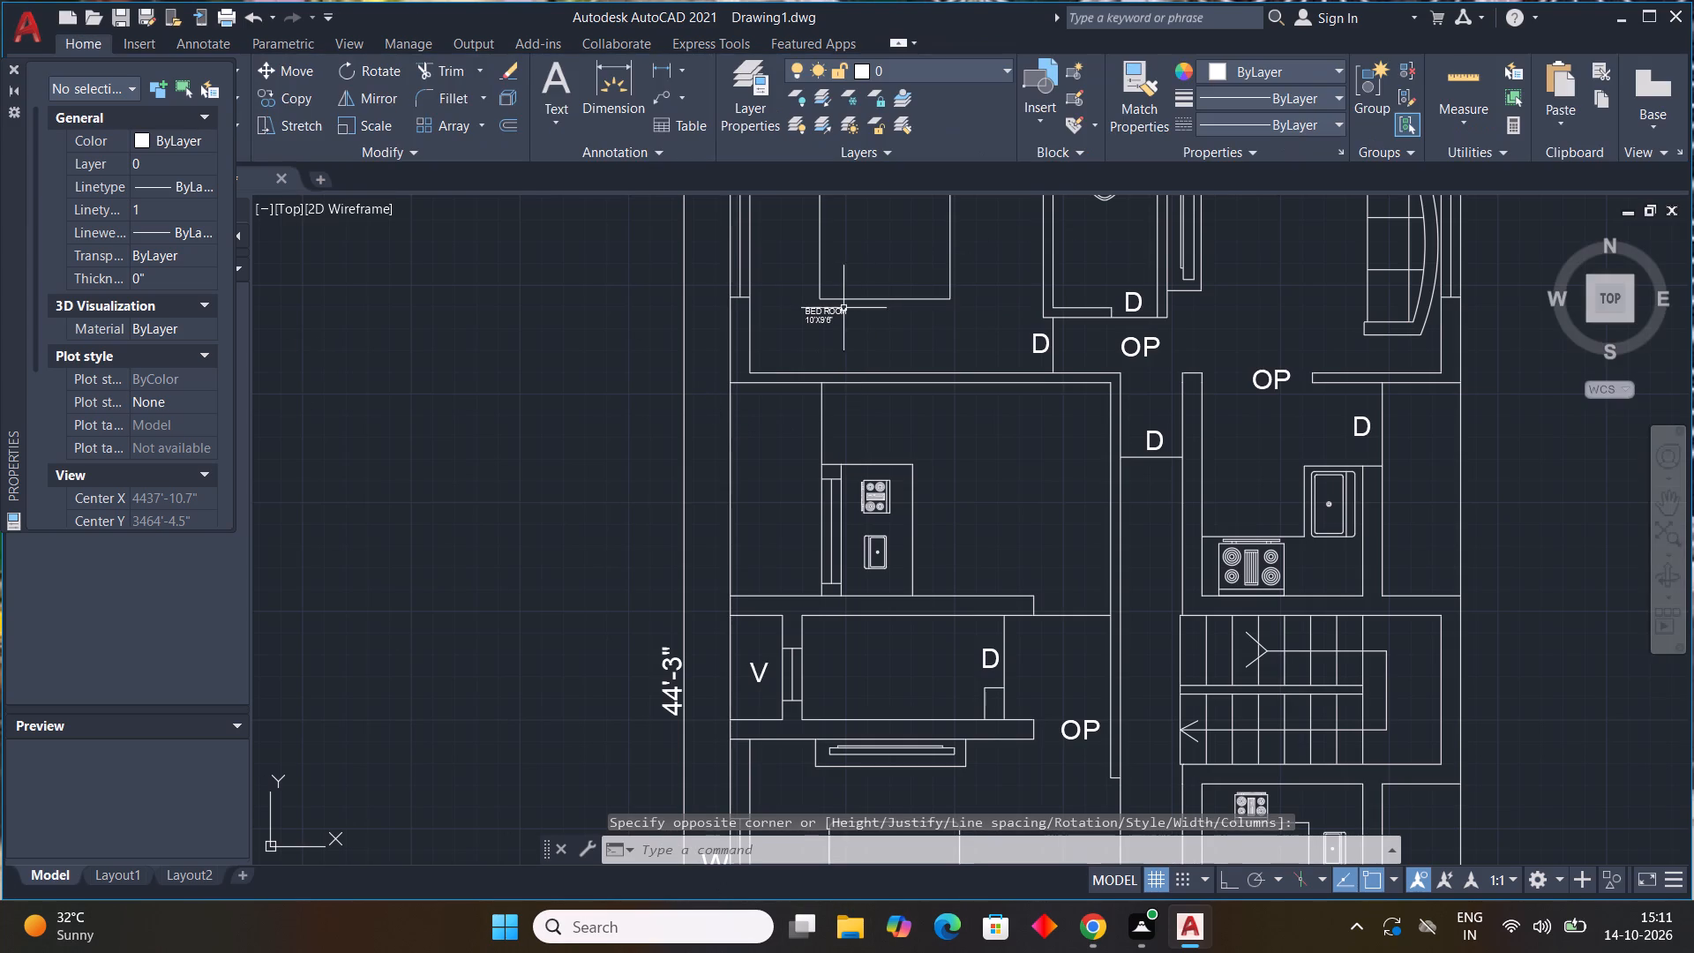
Set the text height of the BED ROOM label to 6".
{"action": "left_click", "coordinate": [843, 312]}
{"action": "scroll", "coordinate": [162, 244], "scroll_direction": "down", "scroll_amount": 3}
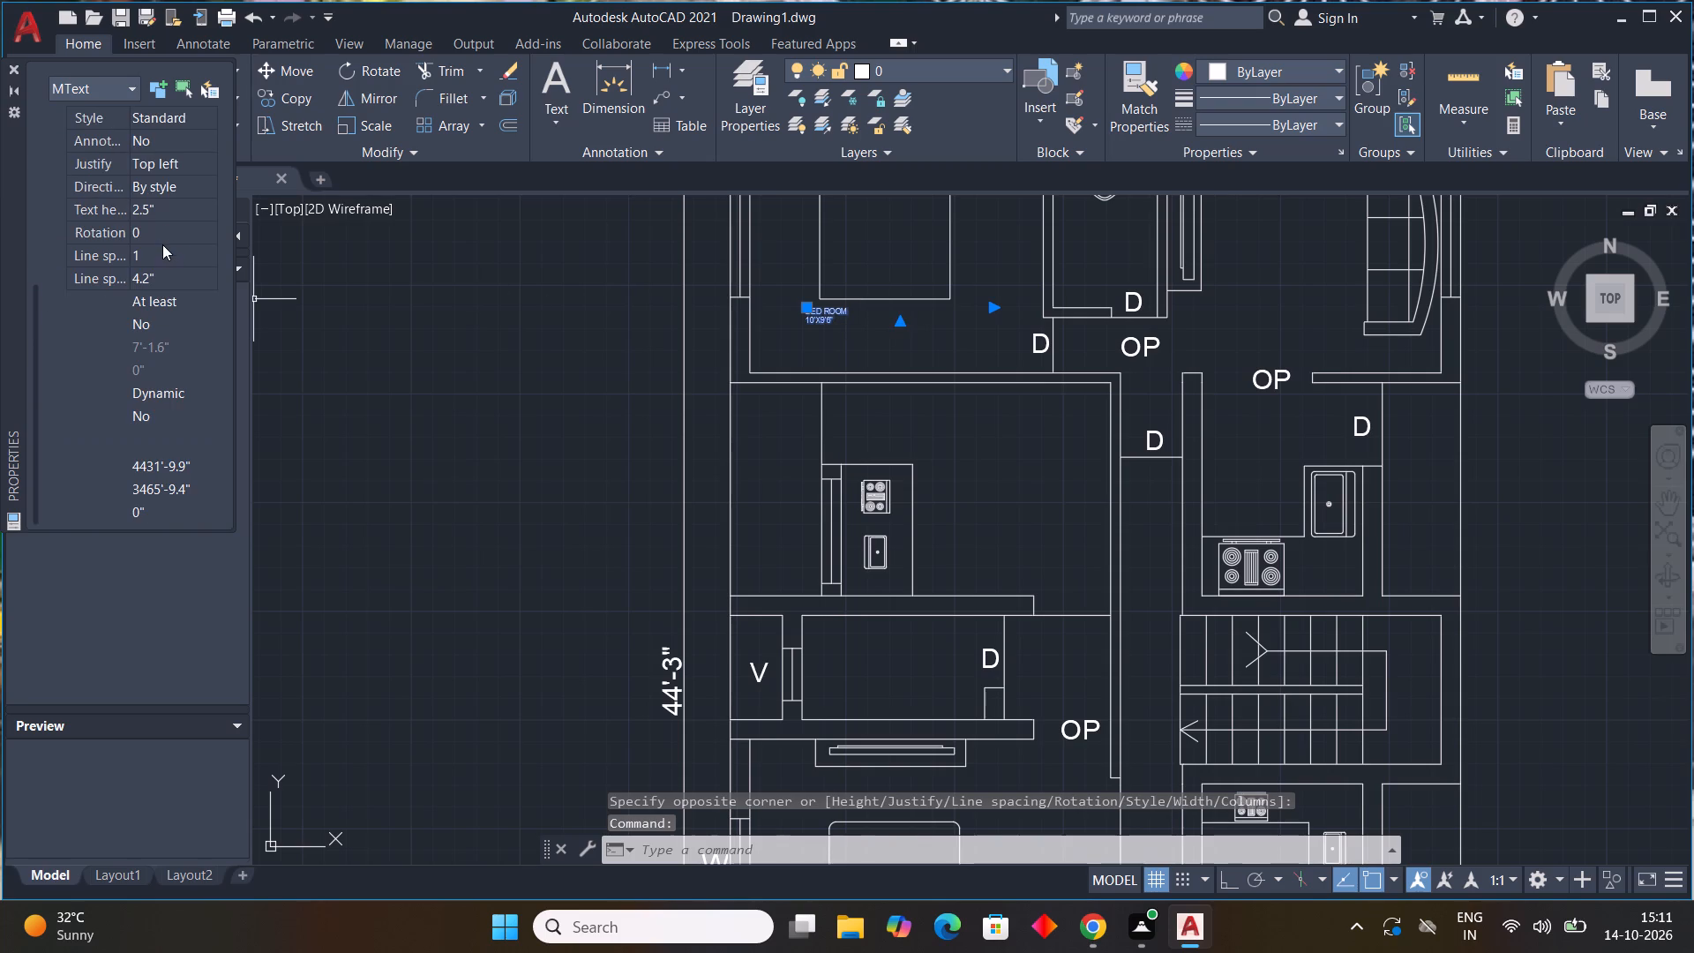
{"action": "left_click", "coordinate": [157, 207]}
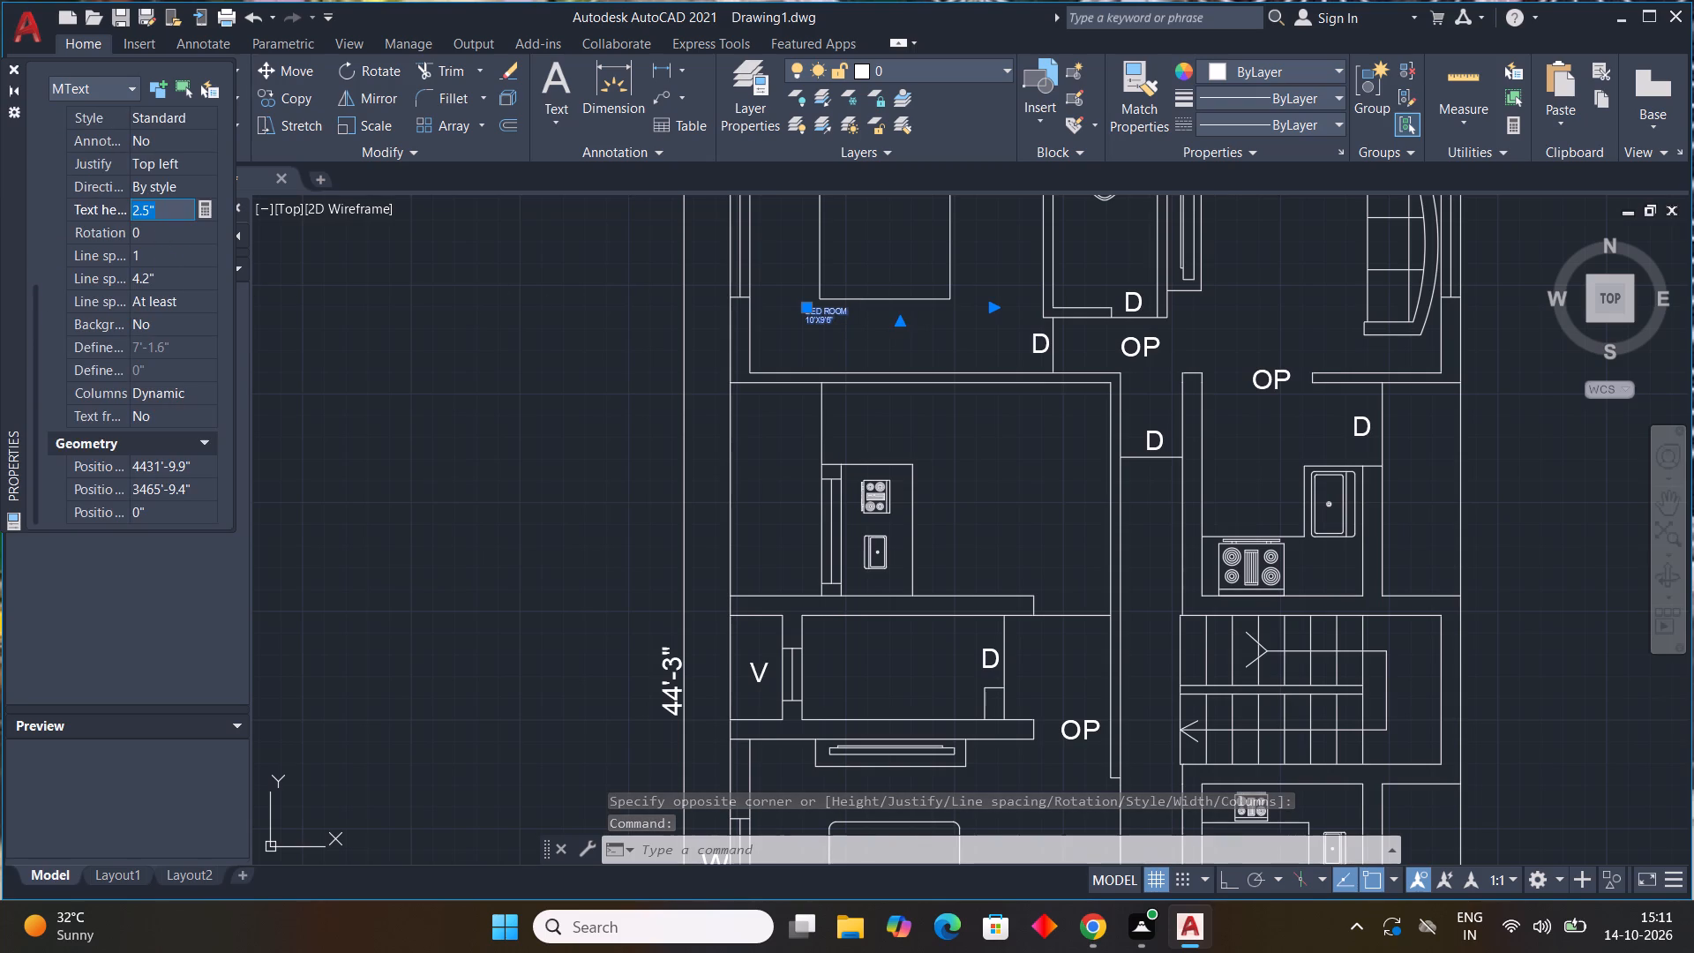
{"action": "key", "text": "6"}
{"action": "key", "text": "shift+quotedbl"}
{"action": "key", "text": "Return"}
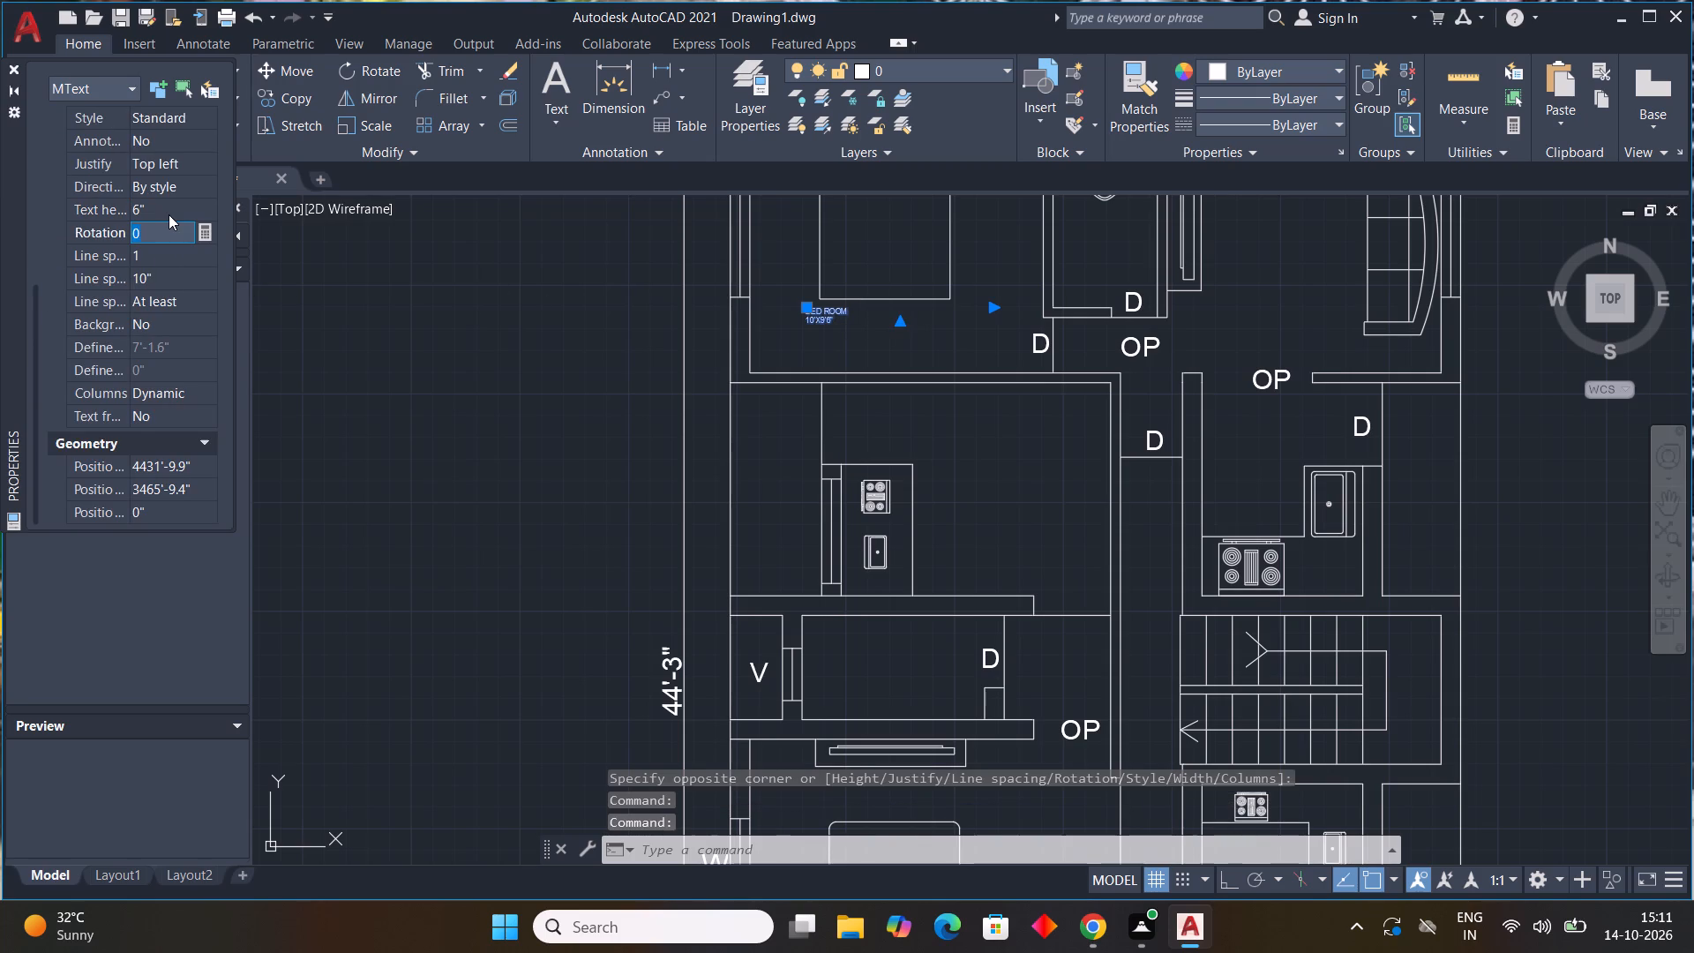
{"action": "key", "text": "Escape"}
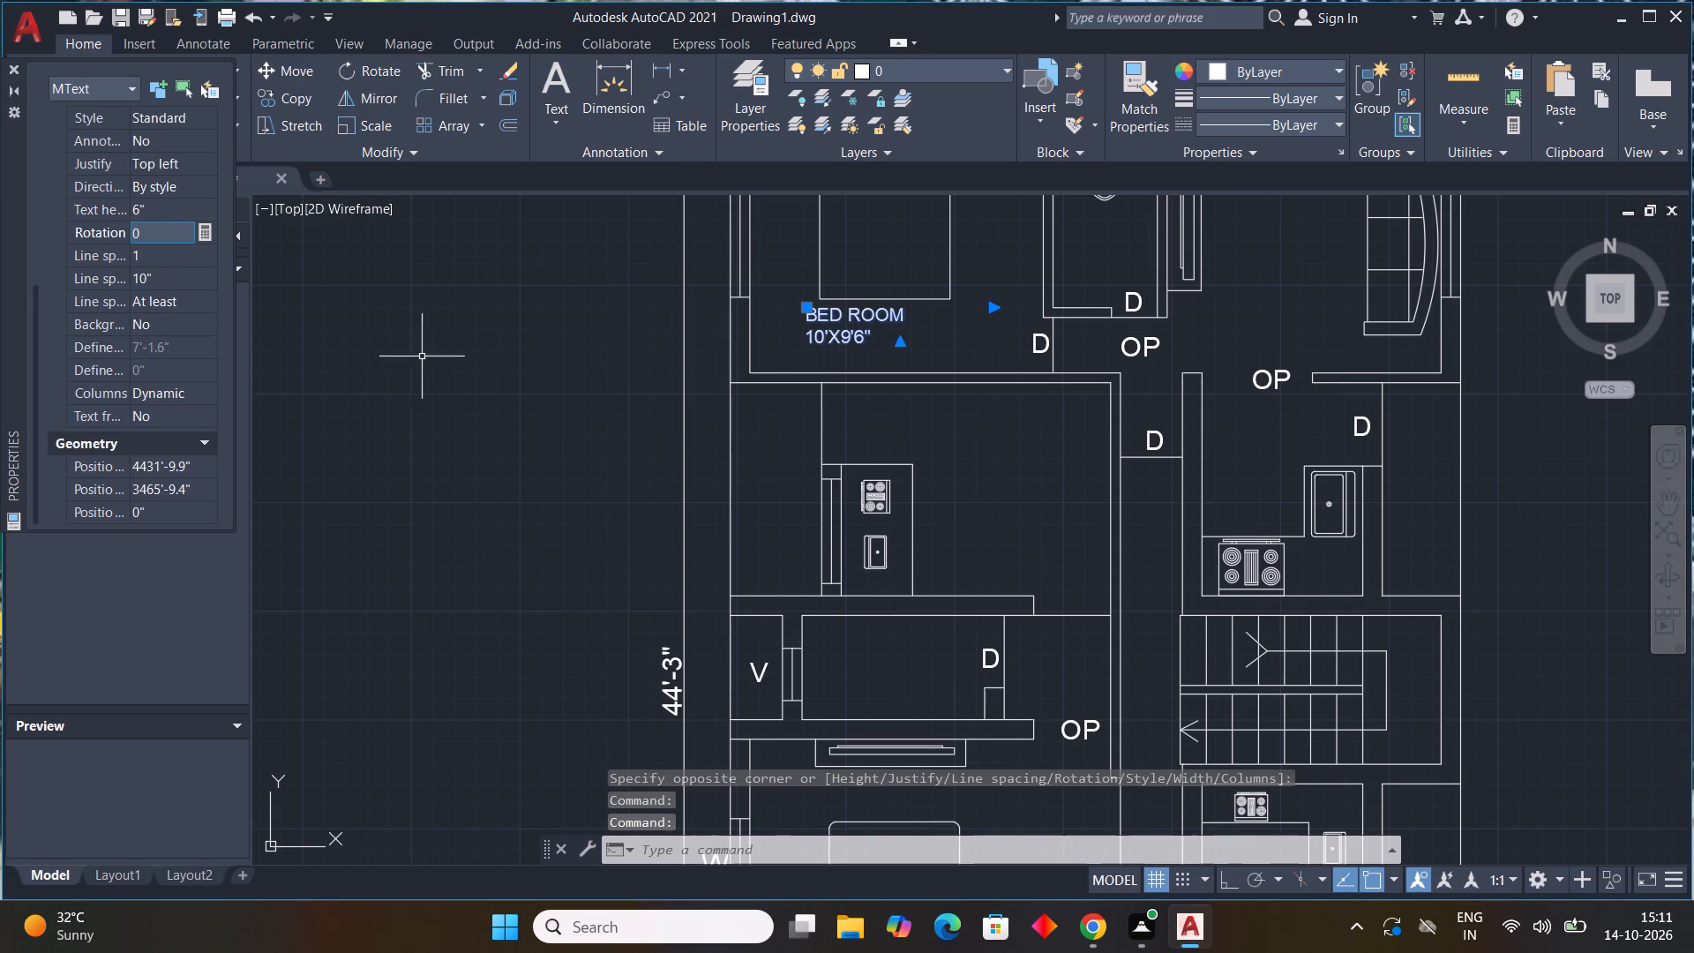
{"action": "key", "text": "Escape"}
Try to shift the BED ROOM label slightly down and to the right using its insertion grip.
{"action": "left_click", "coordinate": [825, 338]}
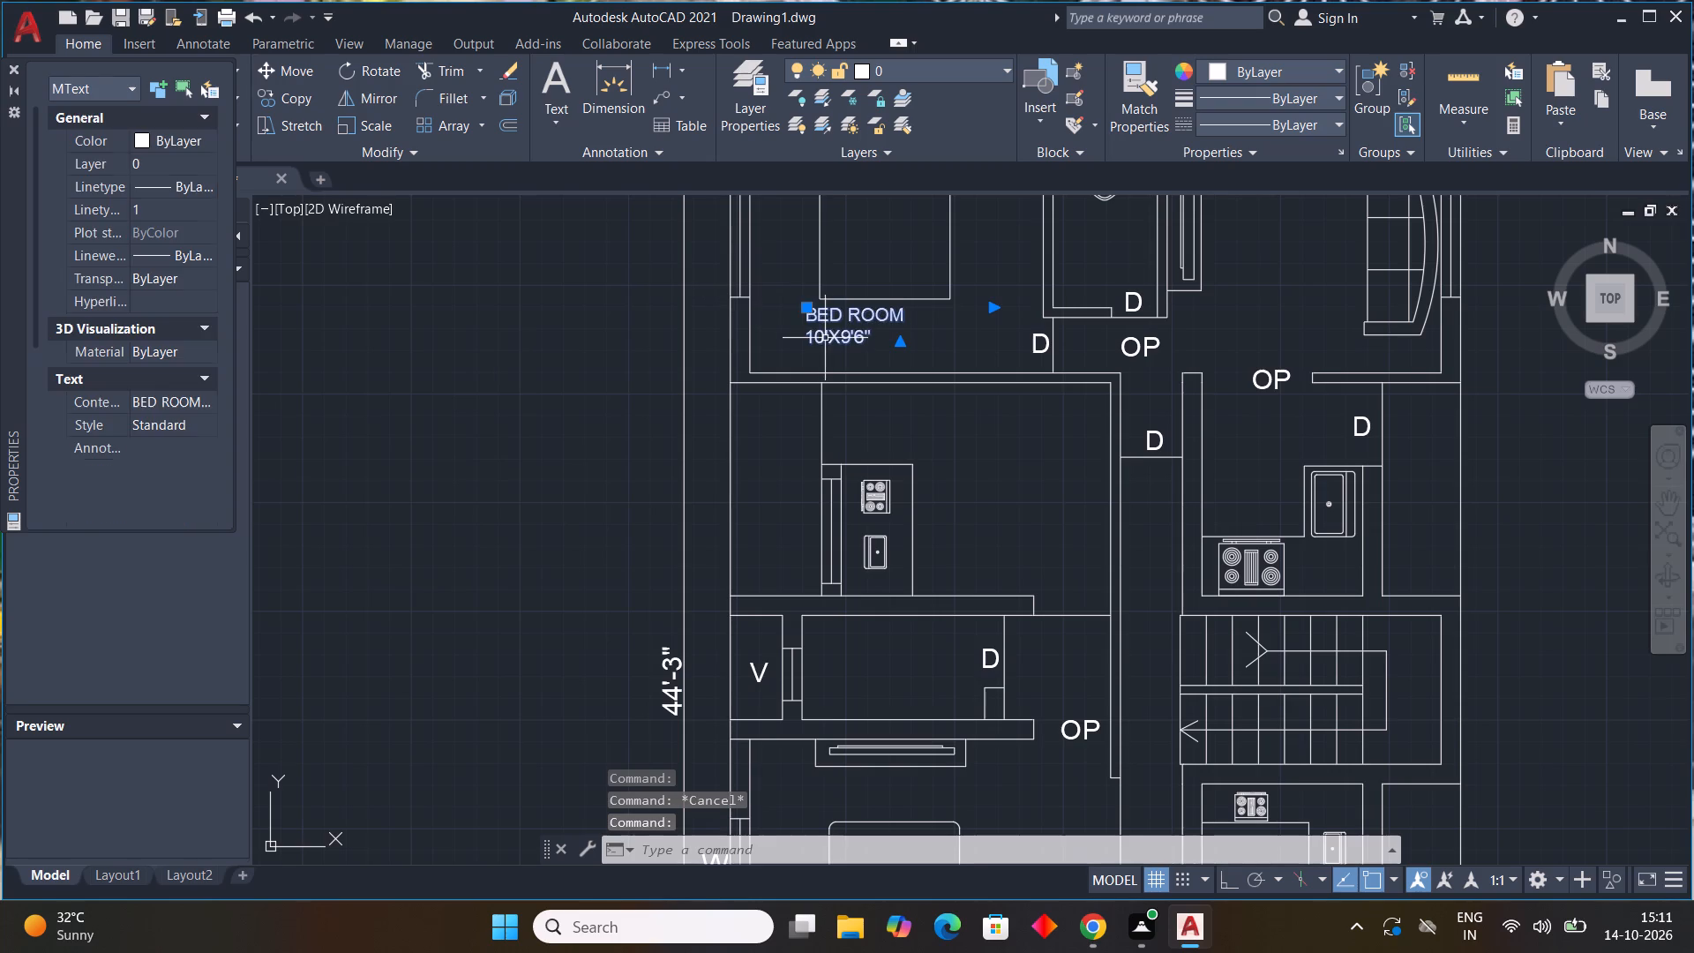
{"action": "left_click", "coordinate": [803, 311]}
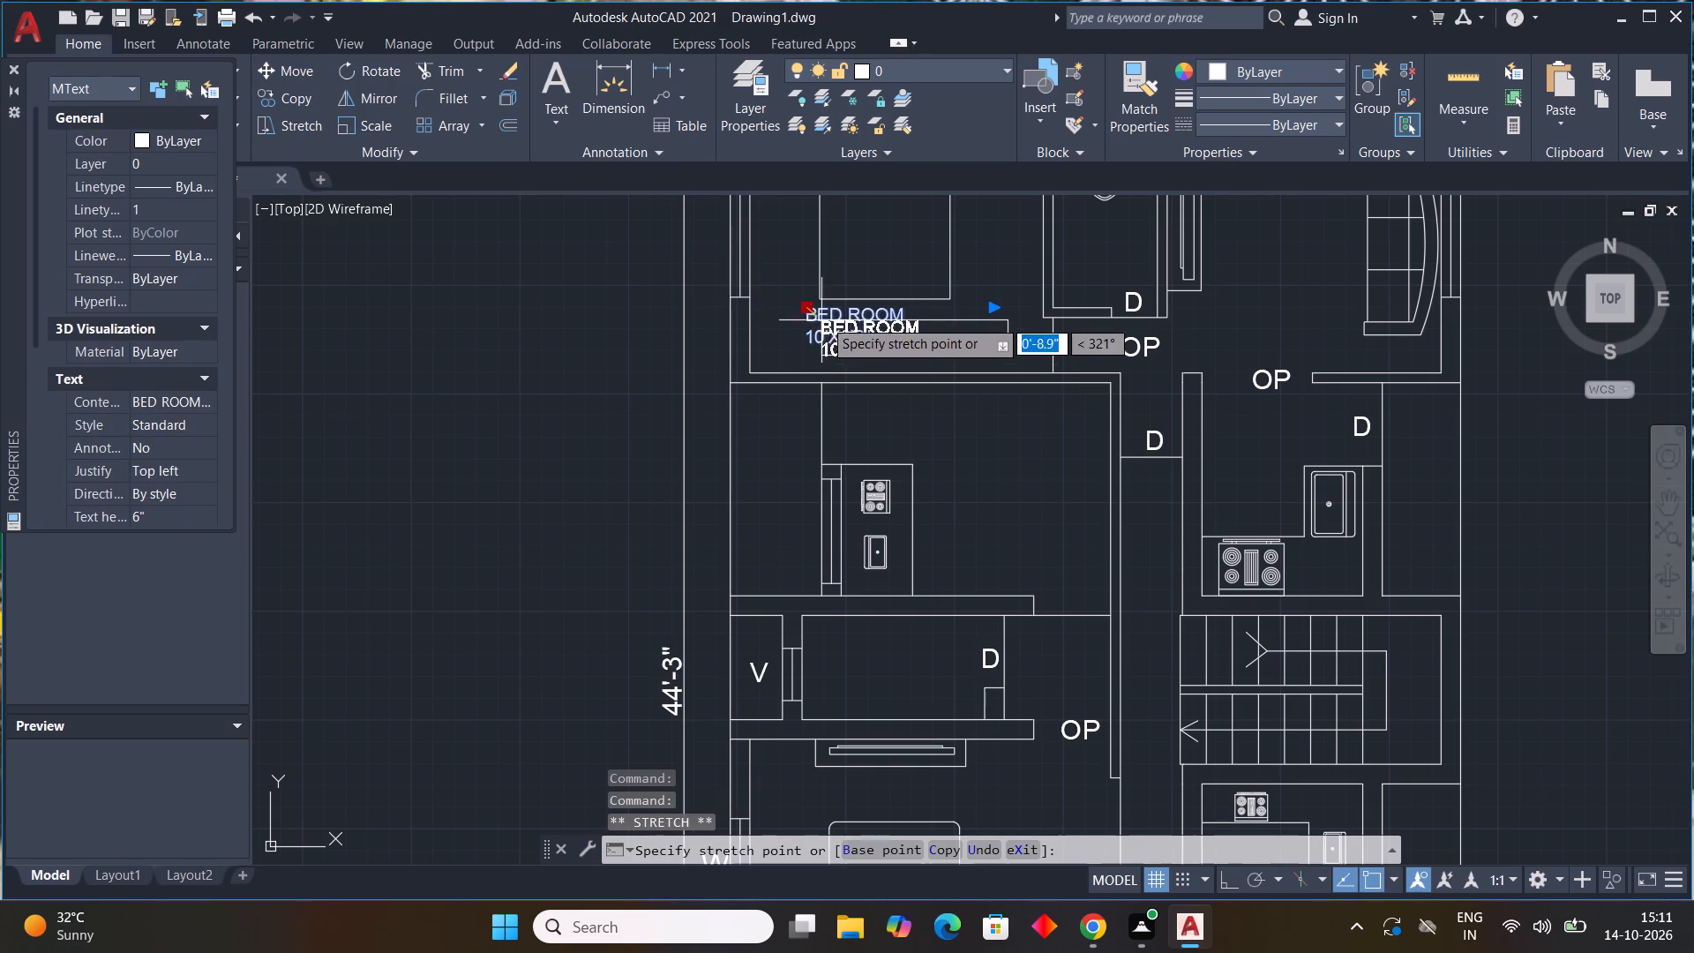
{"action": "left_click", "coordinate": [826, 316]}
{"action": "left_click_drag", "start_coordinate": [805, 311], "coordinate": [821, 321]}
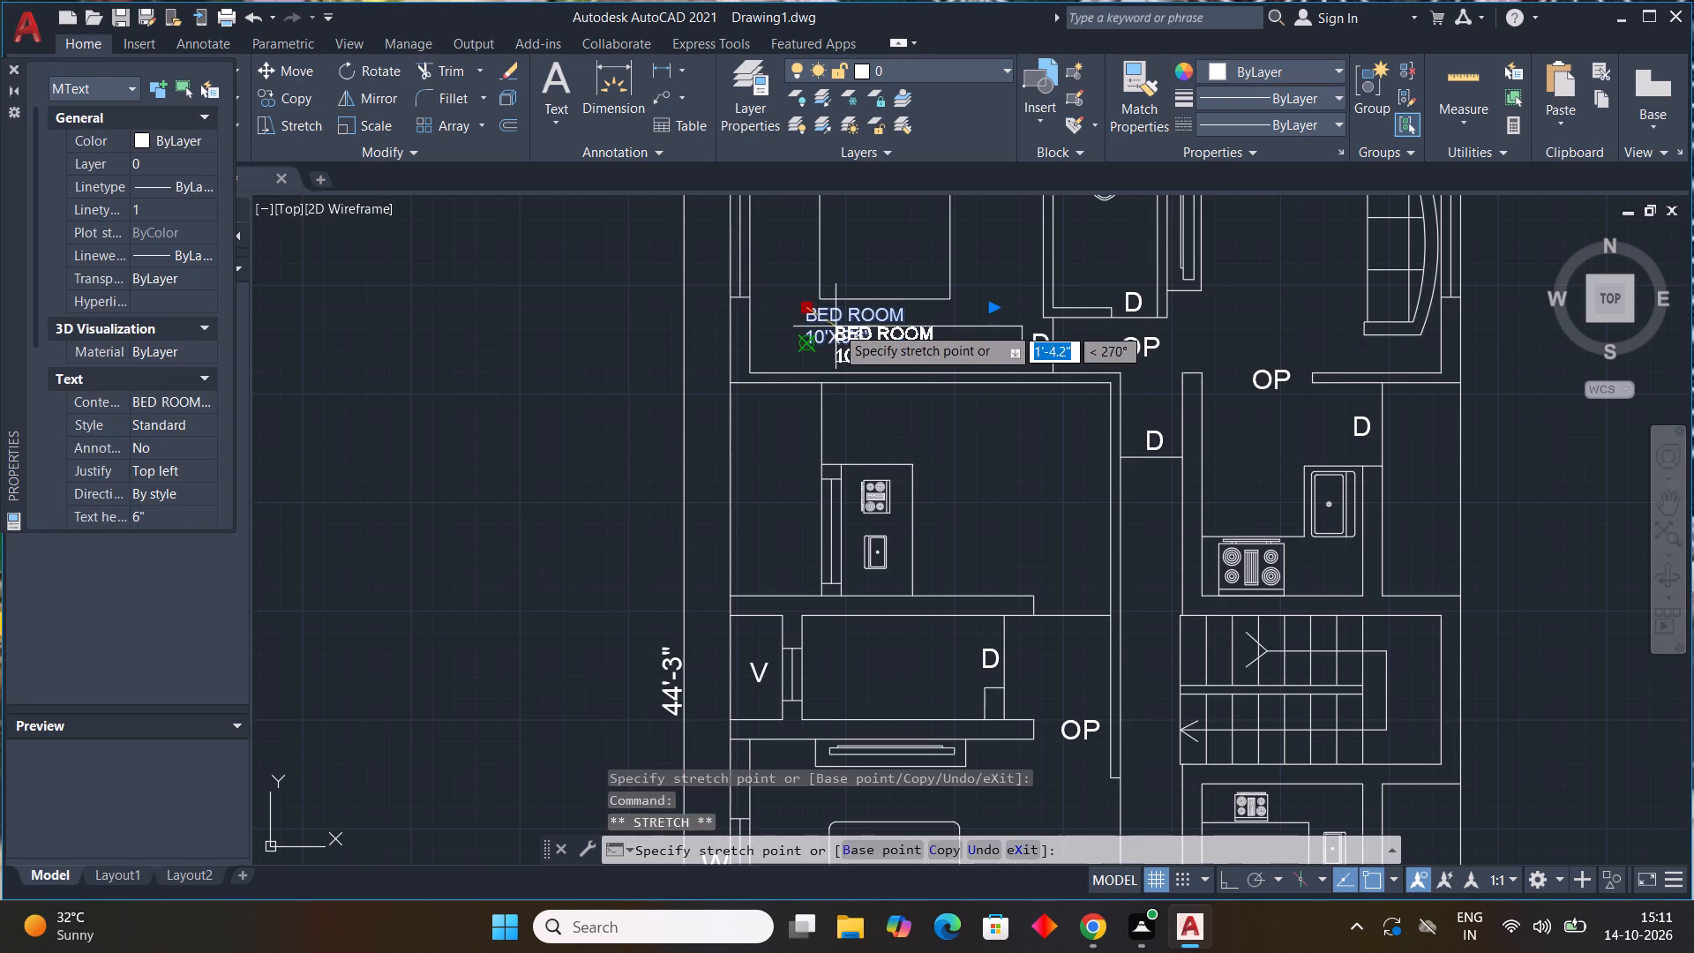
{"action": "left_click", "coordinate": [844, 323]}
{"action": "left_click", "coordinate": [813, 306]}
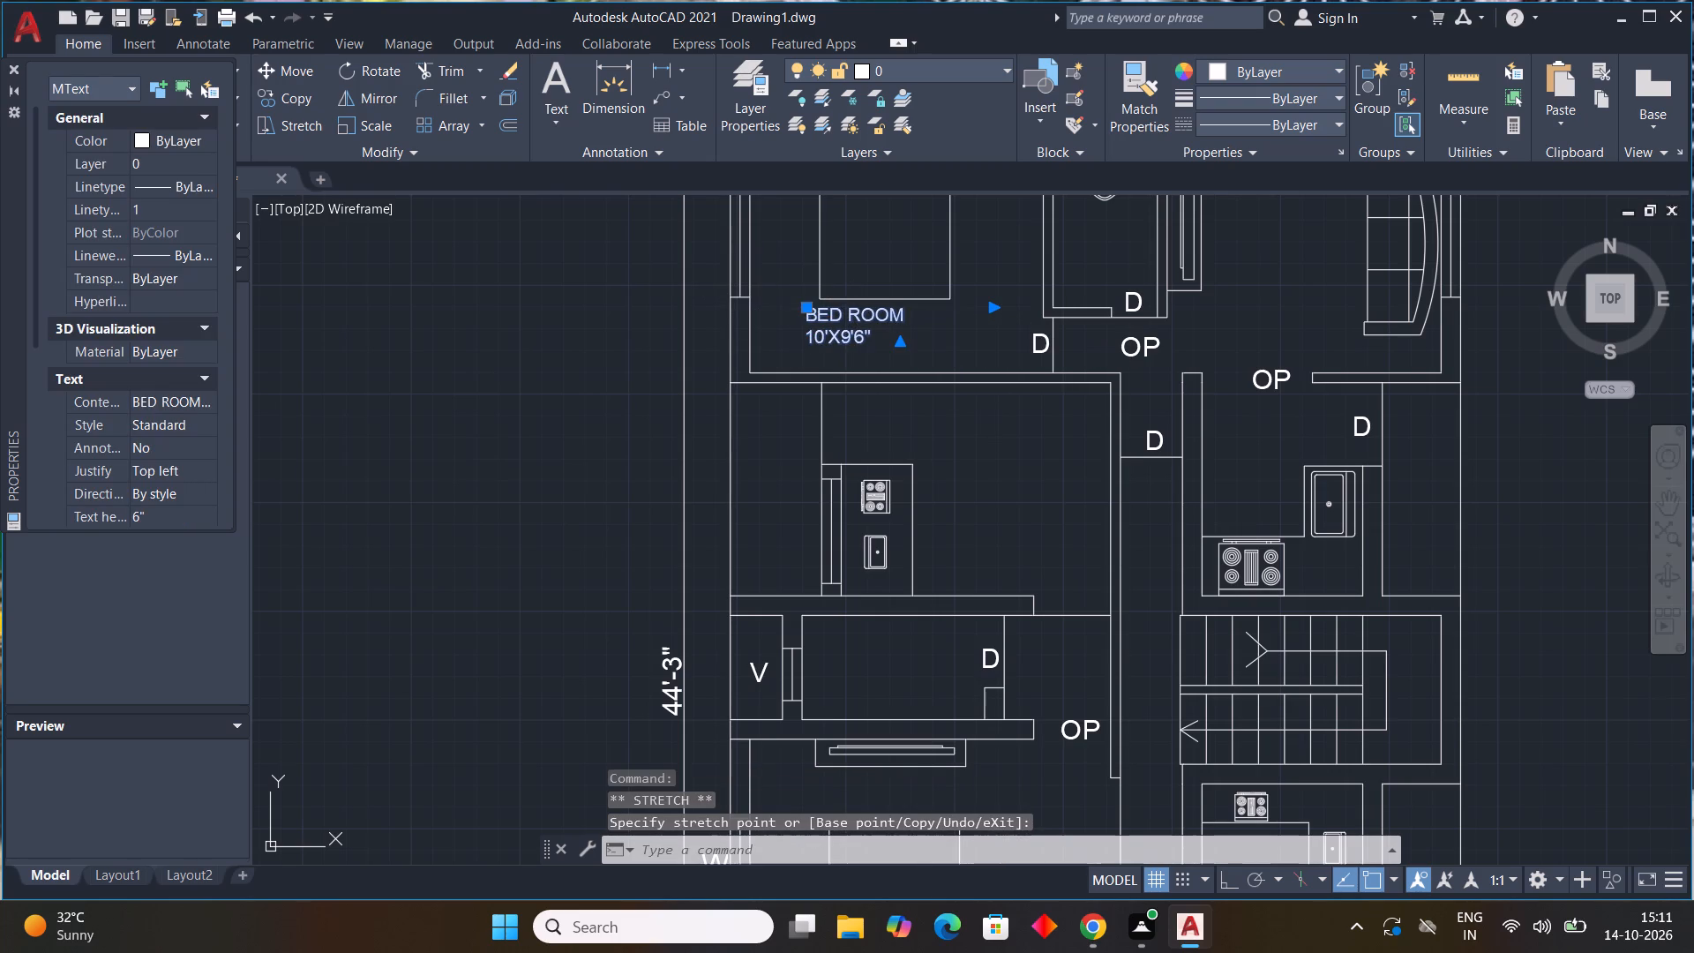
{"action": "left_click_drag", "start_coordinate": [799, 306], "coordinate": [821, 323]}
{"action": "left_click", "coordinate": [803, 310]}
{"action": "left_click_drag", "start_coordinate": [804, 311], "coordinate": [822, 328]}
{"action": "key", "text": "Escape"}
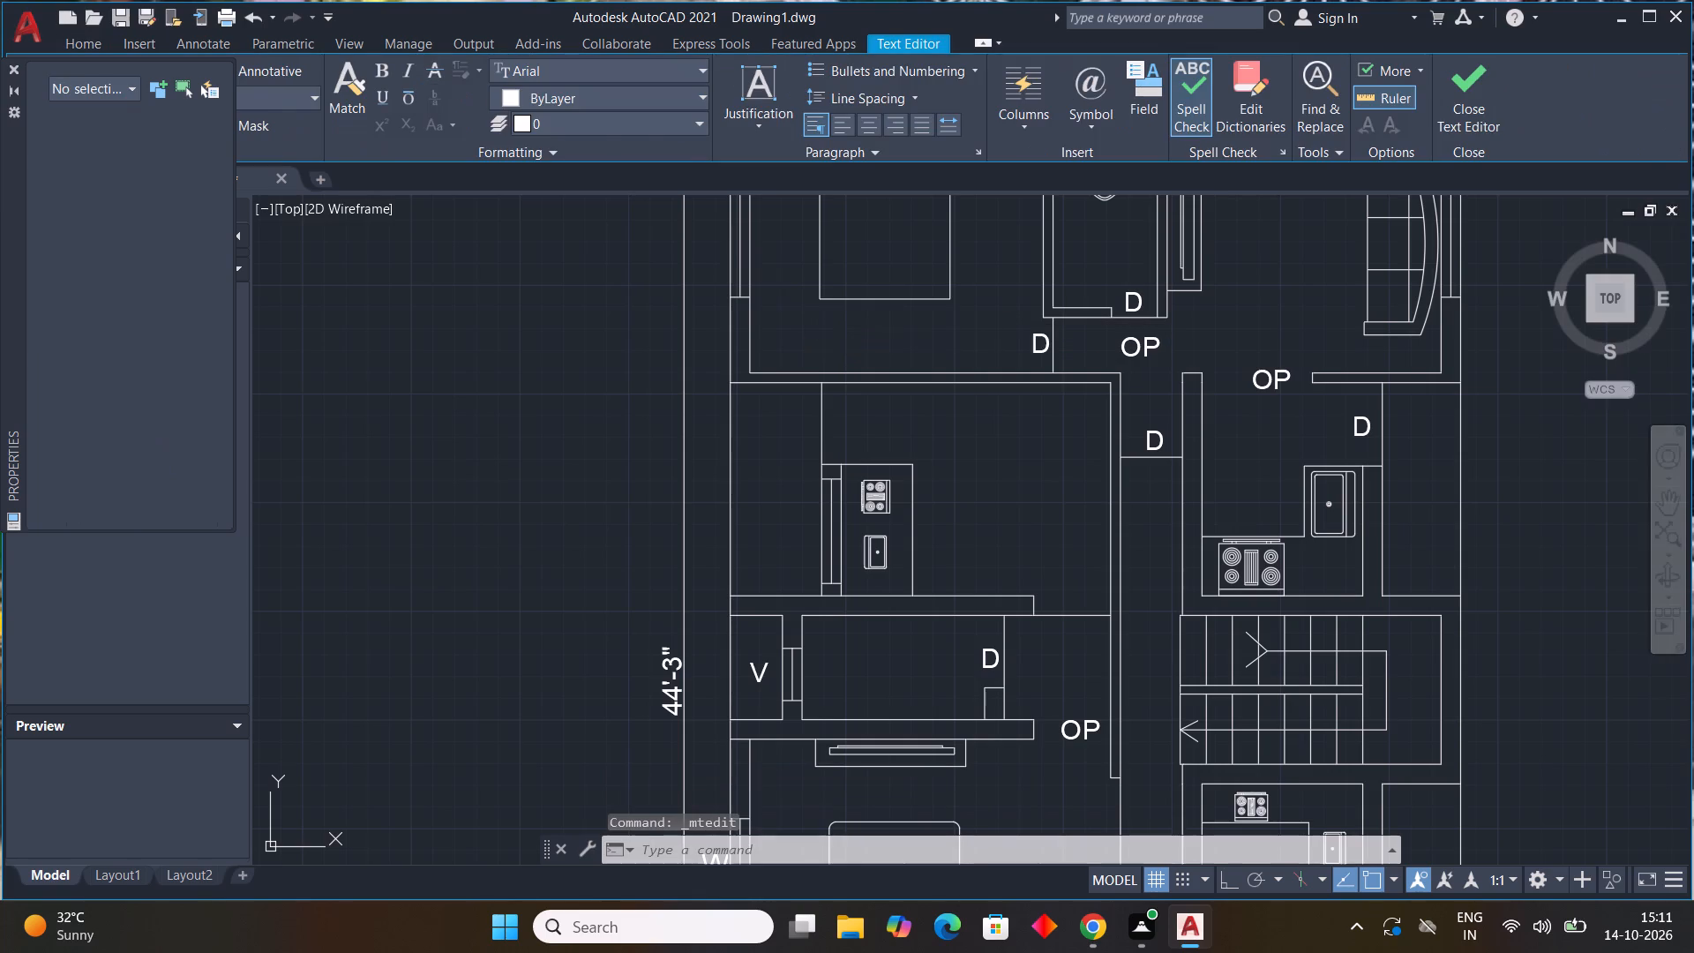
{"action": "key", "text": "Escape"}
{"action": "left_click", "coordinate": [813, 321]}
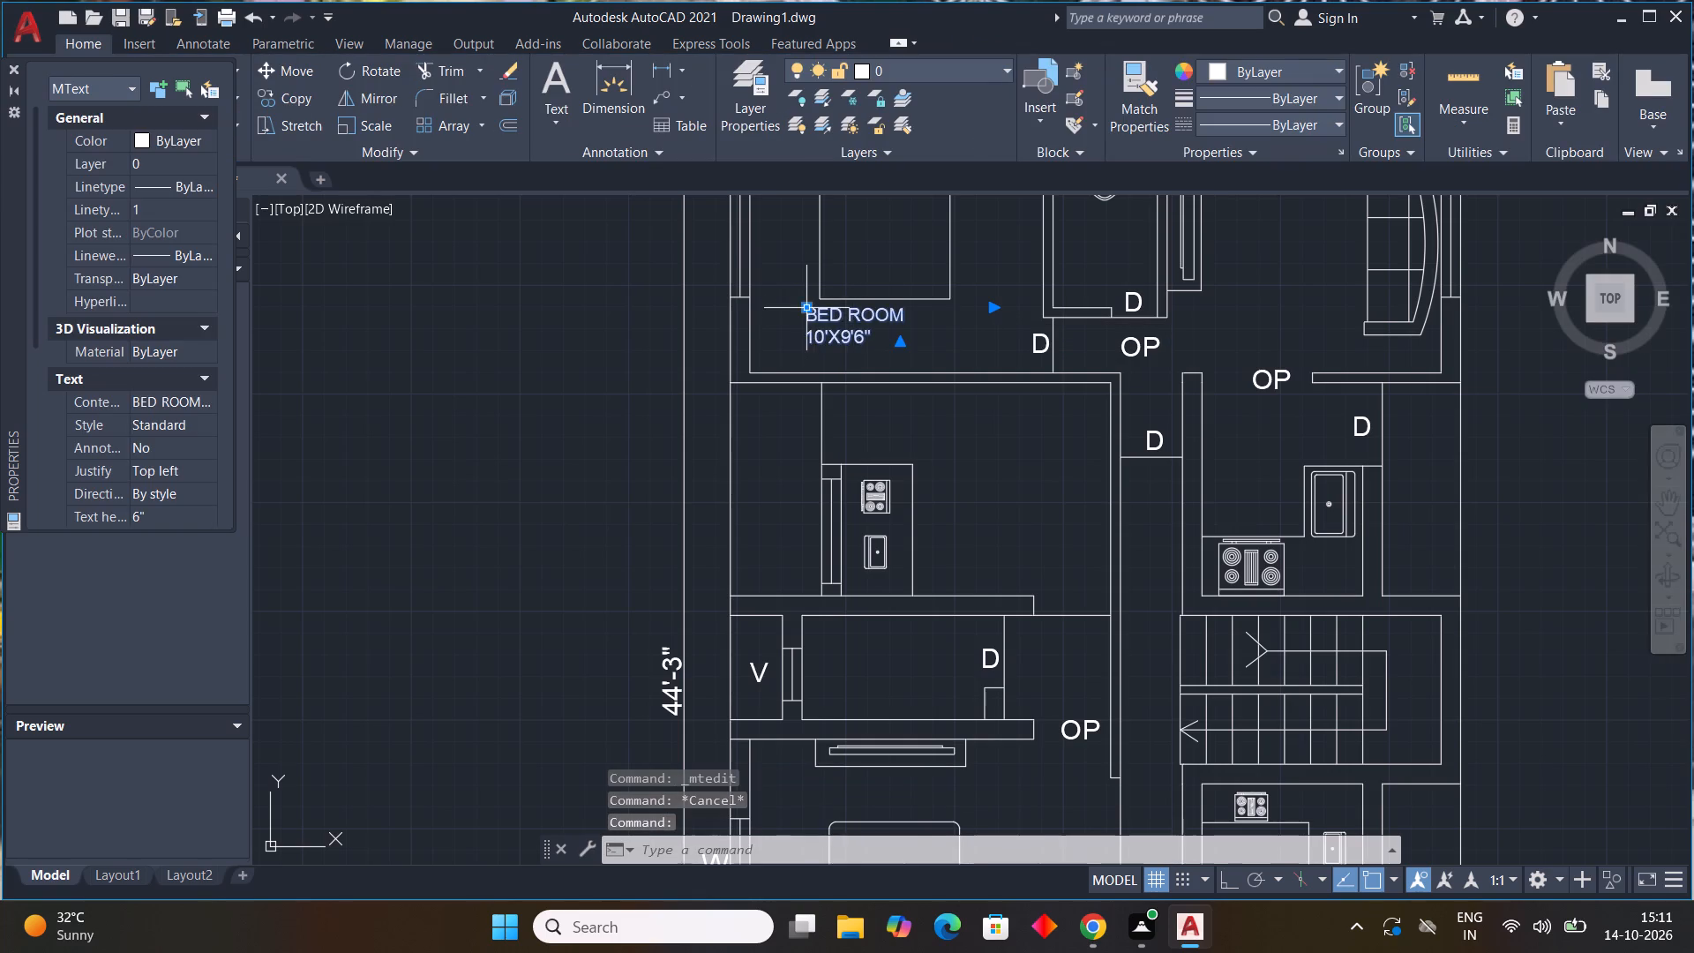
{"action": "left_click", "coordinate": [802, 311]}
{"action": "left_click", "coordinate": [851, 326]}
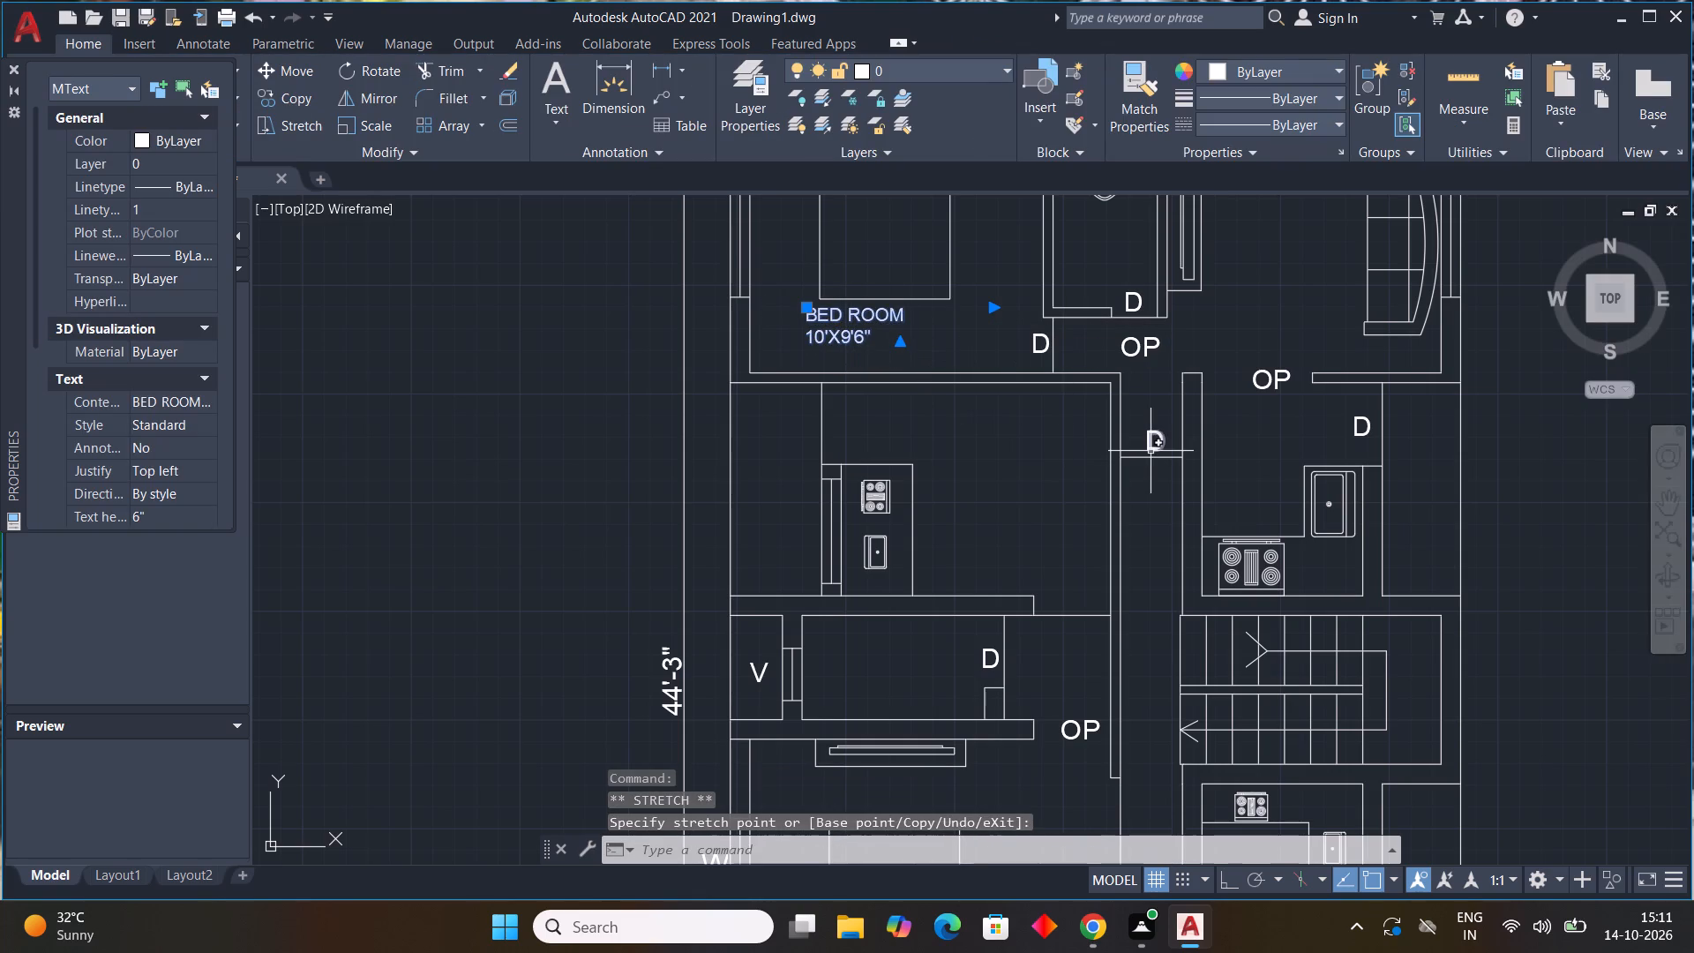
Copy the BED ROOM label beside the small stove and sink in the room below, and place a spare outside the plan's left side.
{"action": "type", "text": "CO"}
{"action": "key", "text": "space"}
{"action": "left_click", "coordinate": [809, 323]}
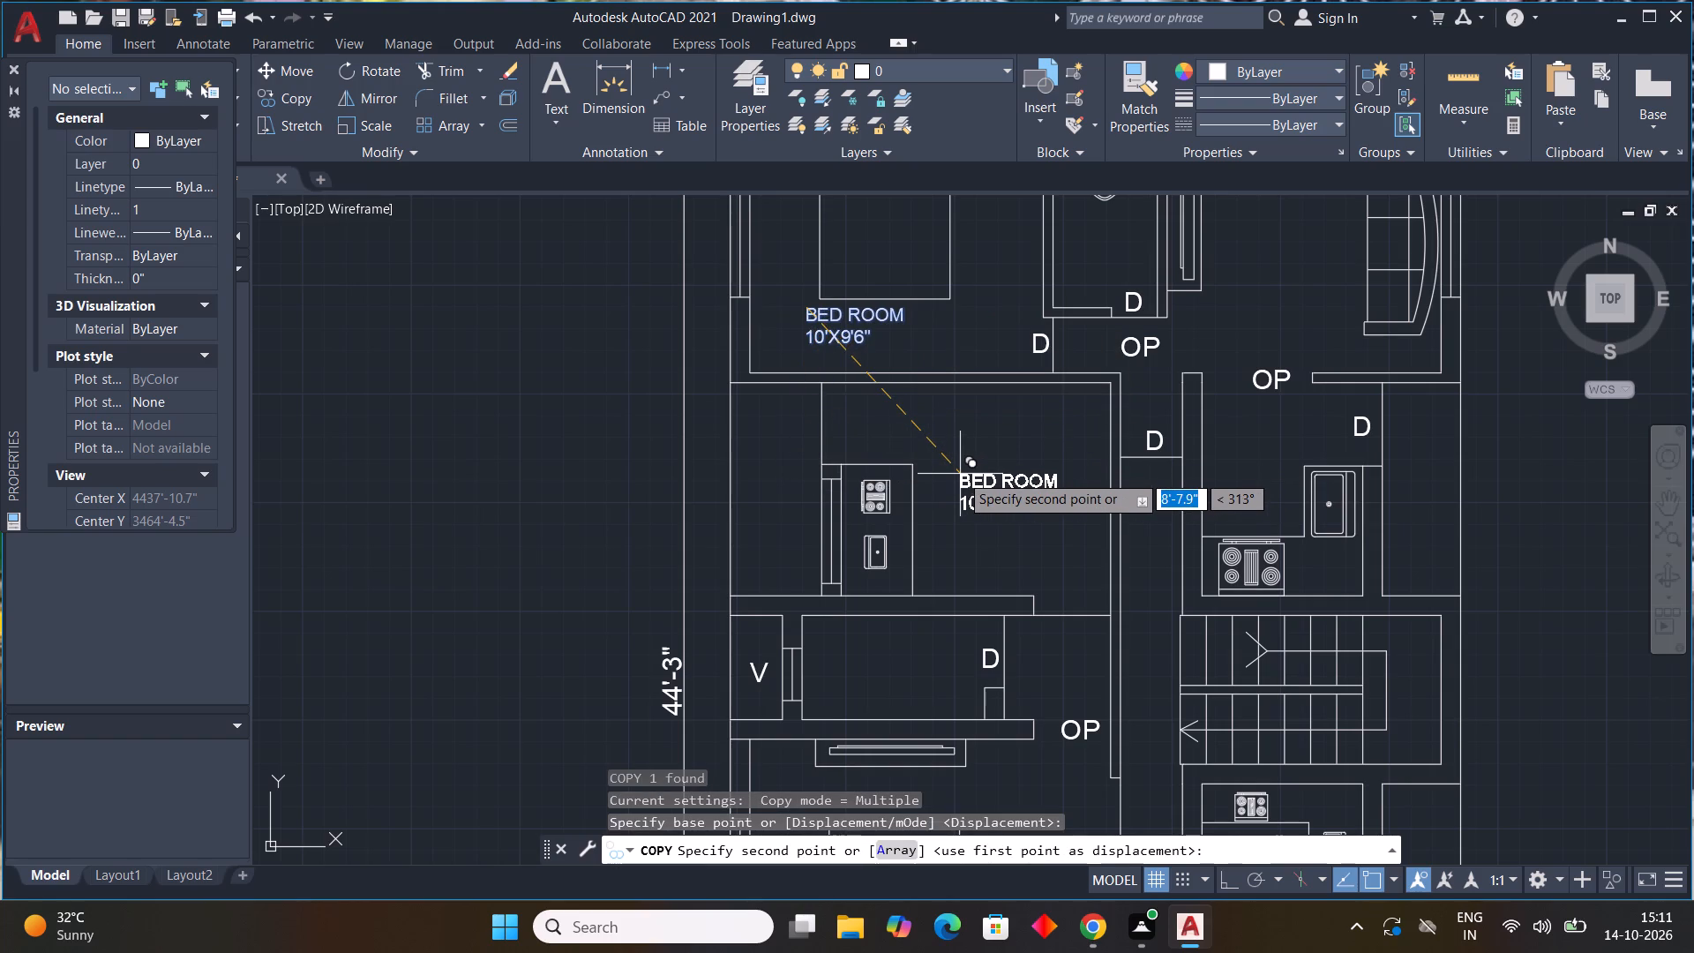
{"action": "left_click", "coordinate": [950, 481]}
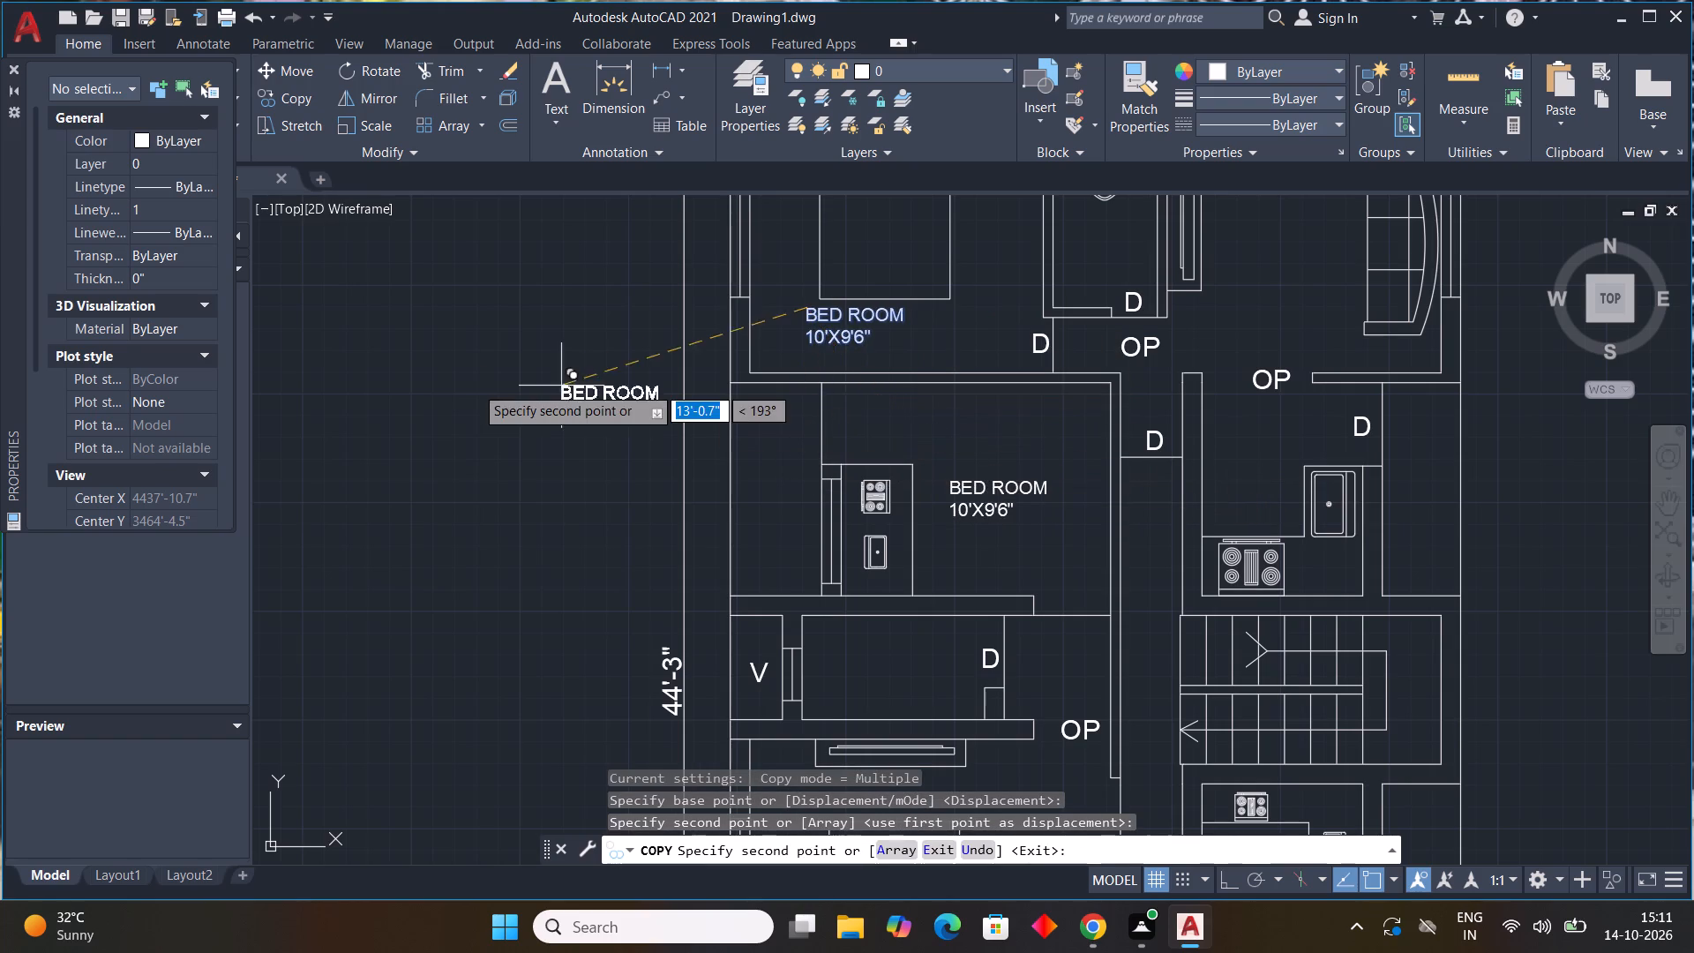
{"action": "left_click", "coordinate": [475, 390]}
Place copies of the label below the toilet in the top bathroom and between the TV unit and sofa in the top-right room.
{"action": "middle_click_drag", "start_coordinate": [1175, 492], "coordinate": [1085, 601]}
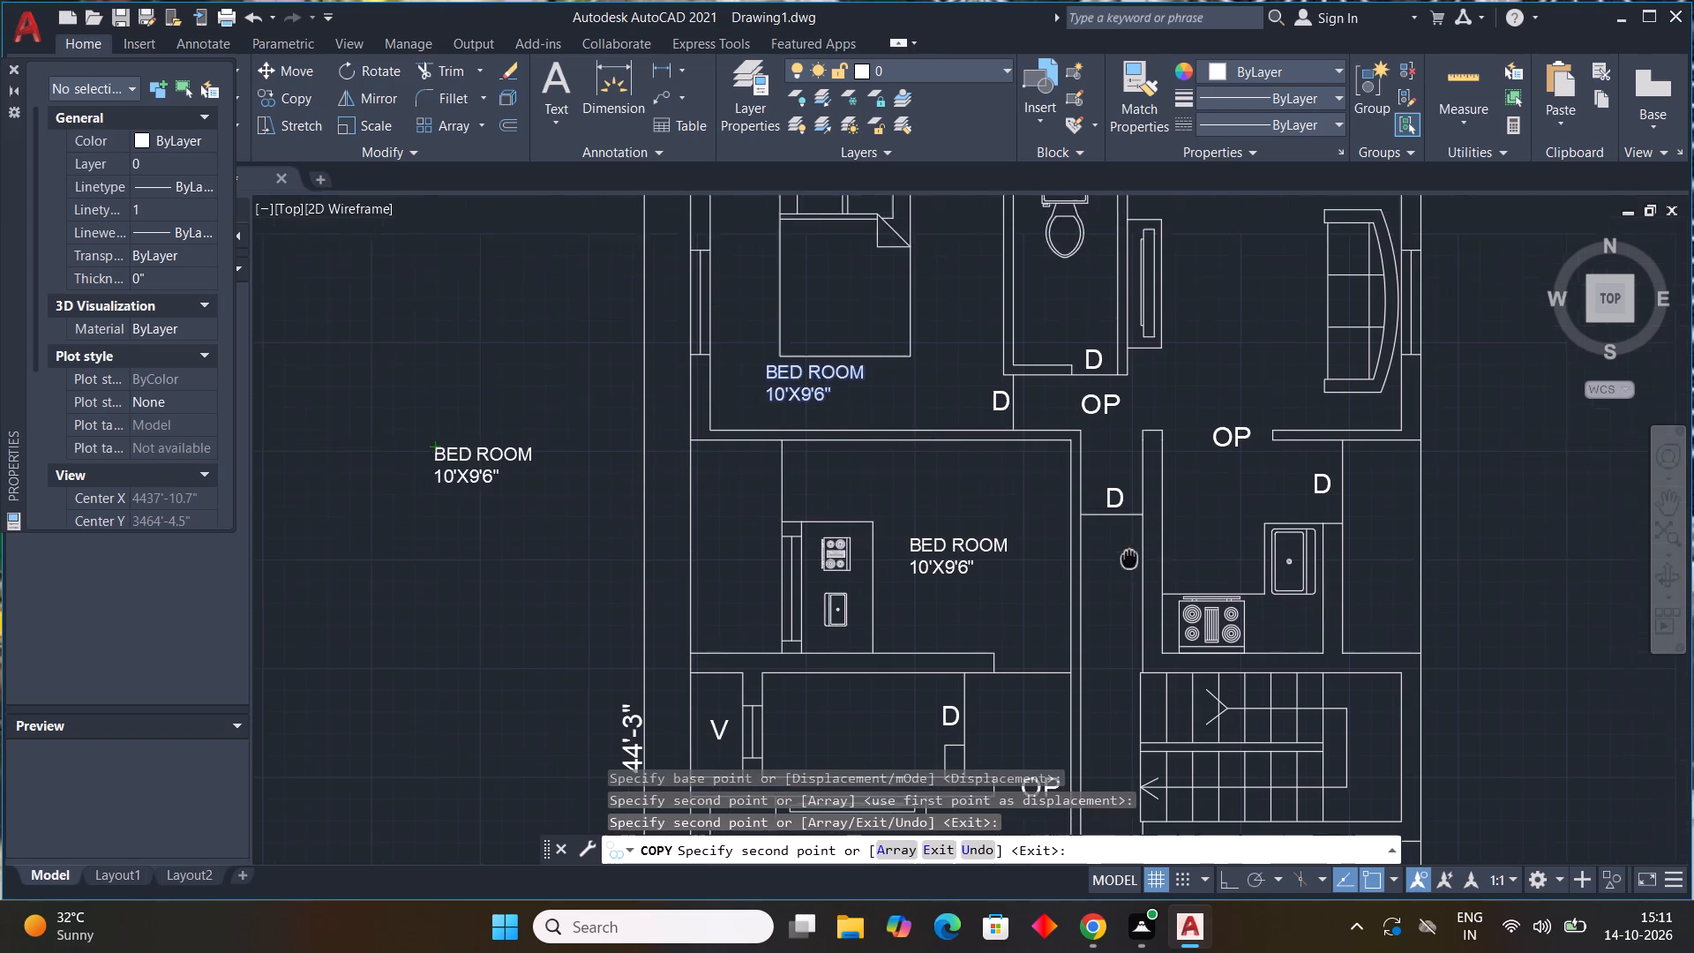
{"action": "middle_click_drag", "start_coordinate": [1085, 601], "coordinate": [933, 684]}
{"action": "scroll", "coordinate": [821, 418], "scroll_direction": "up", "scroll_amount": 2}
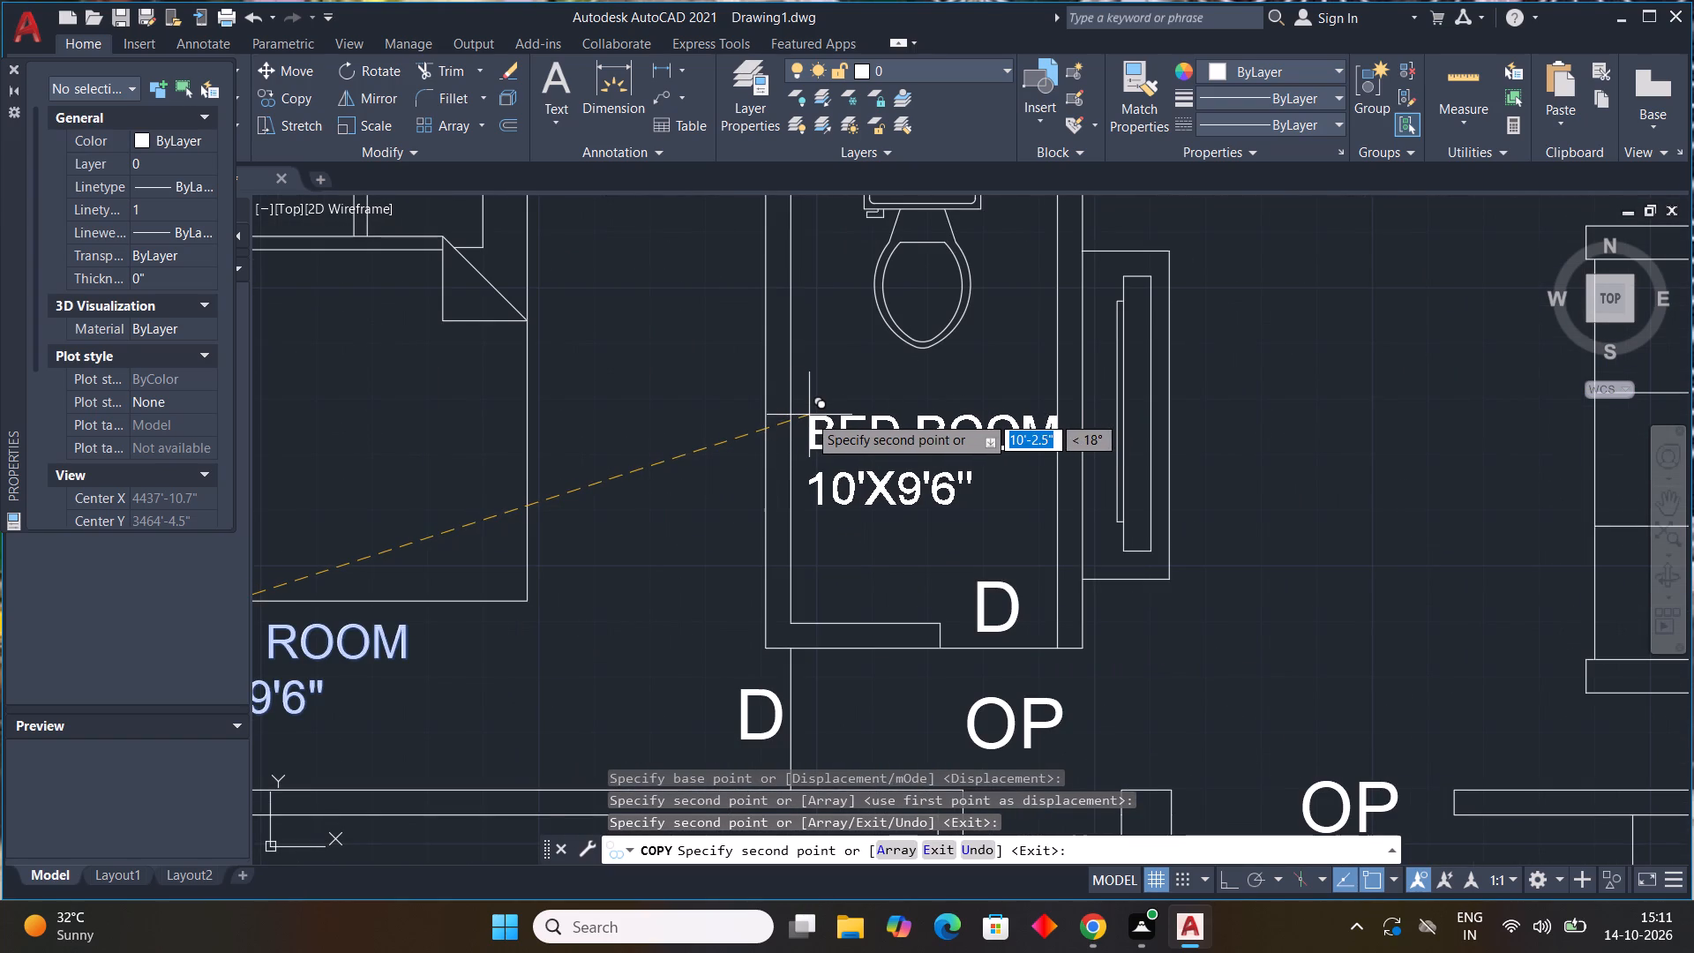
{"action": "left_click", "coordinate": [804, 413]}
{"action": "middle_click_drag", "start_coordinate": [1215, 474], "coordinate": [1032, 571]}
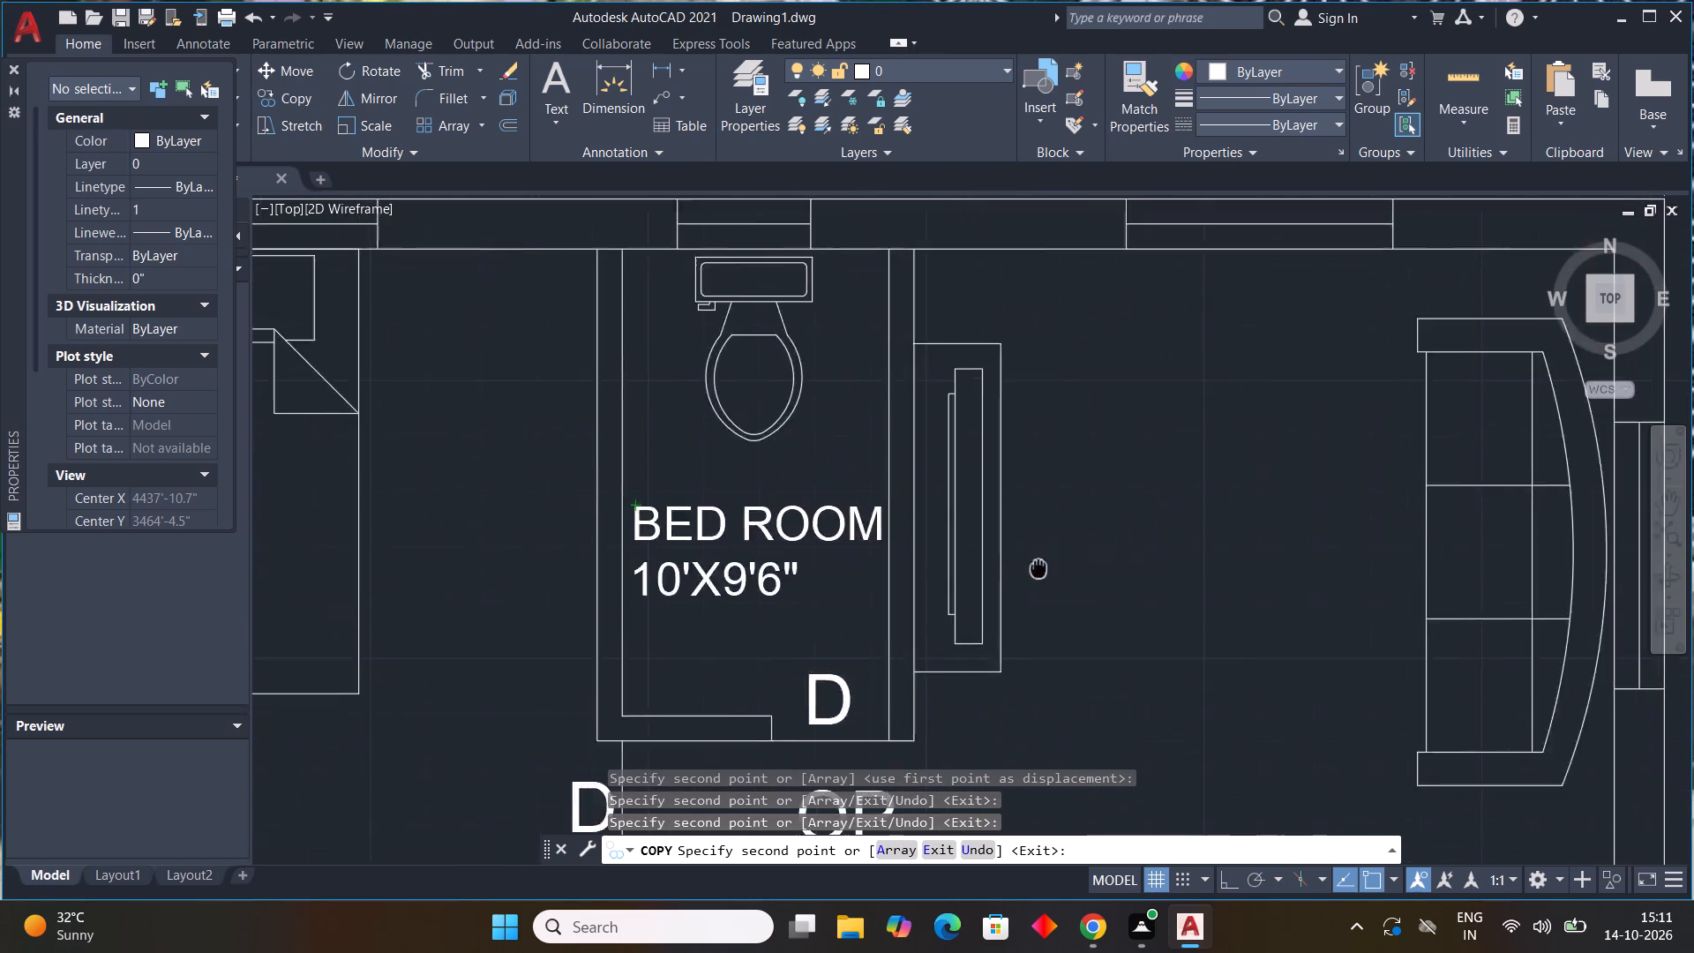
{"action": "middle_click_drag", "start_coordinate": [1032, 571], "coordinate": [889, 597]}
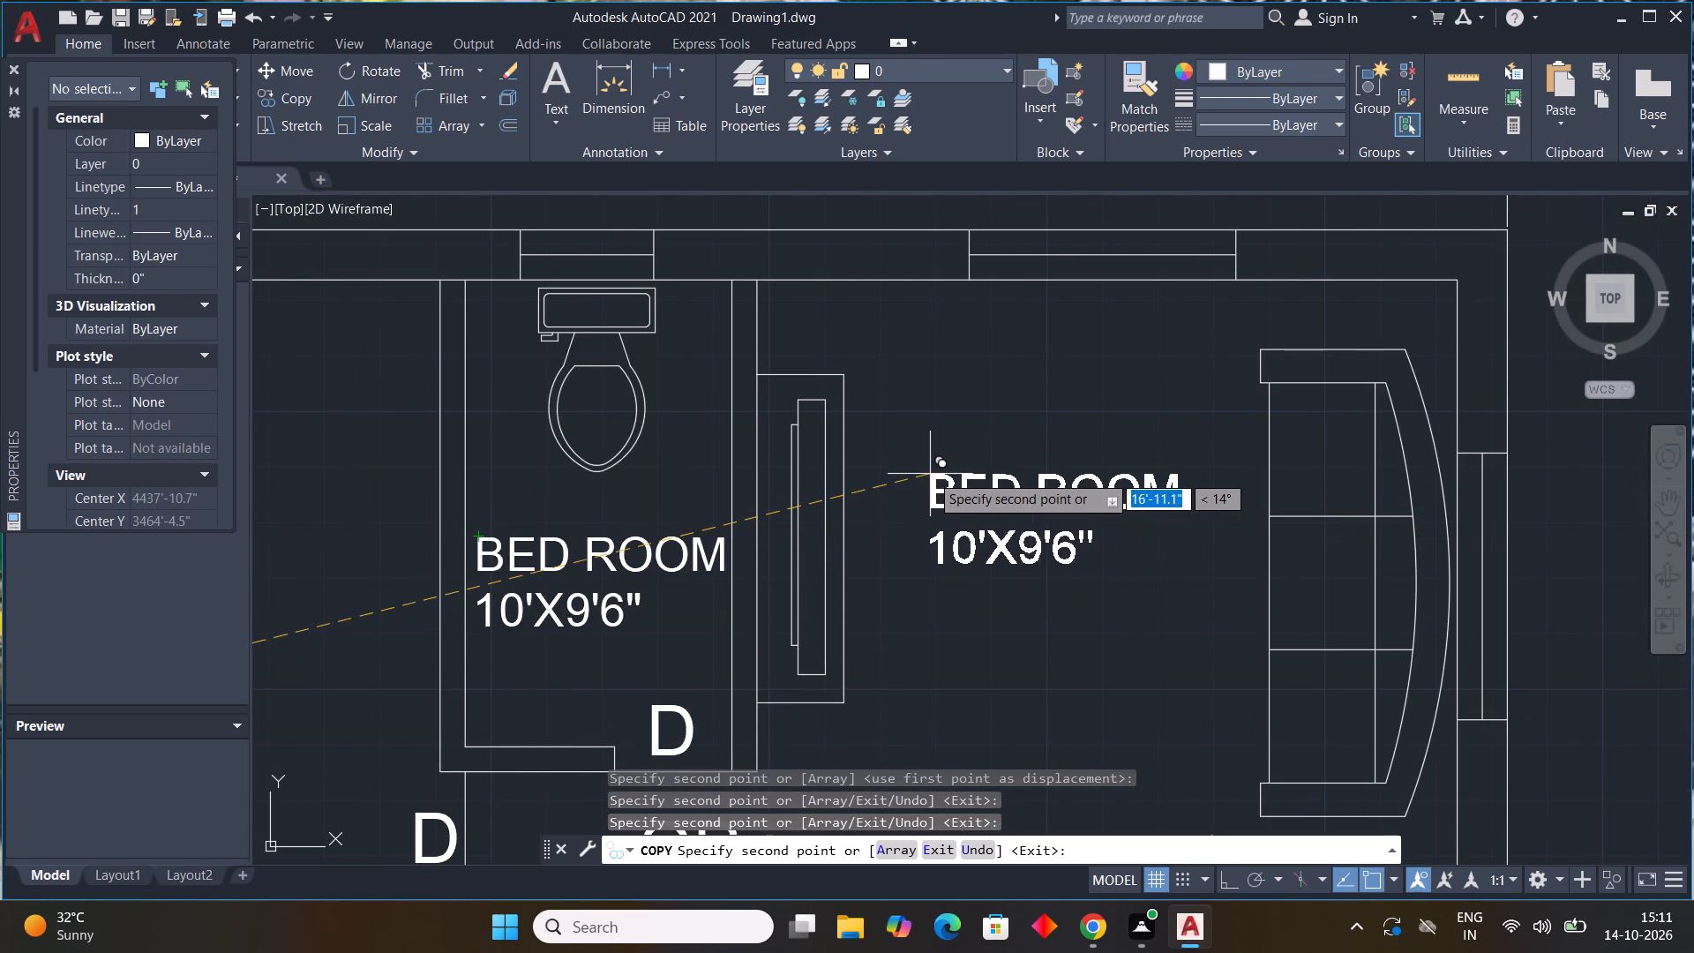
{"action": "left_click", "coordinate": [930, 474]}
Place another copy of the label in the upper-right kitchen, above the stove.
{"action": "scroll", "coordinate": [965, 606], "scroll_direction": "down", "scroll_amount": 1}
{"action": "middle_click_drag", "start_coordinate": [975, 636], "coordinate": [1031, 416]}
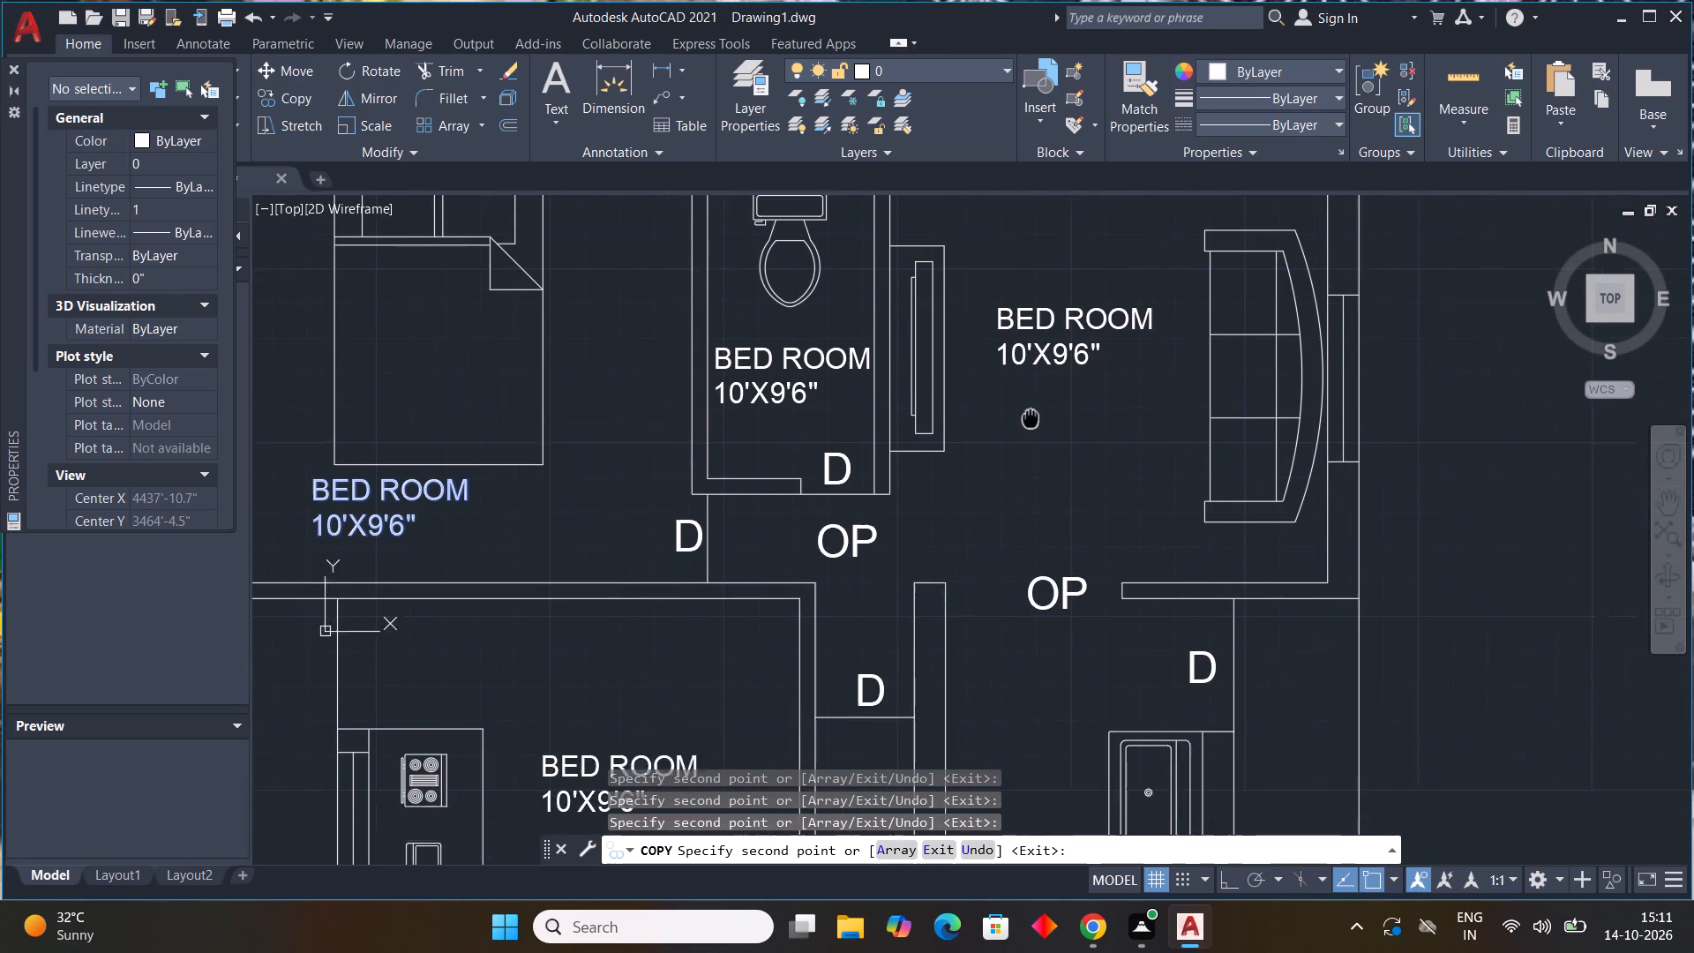
{"action": "middle_click_drag", "start_coordinate": [1031, 416], "coordinate": [1033, 407]}
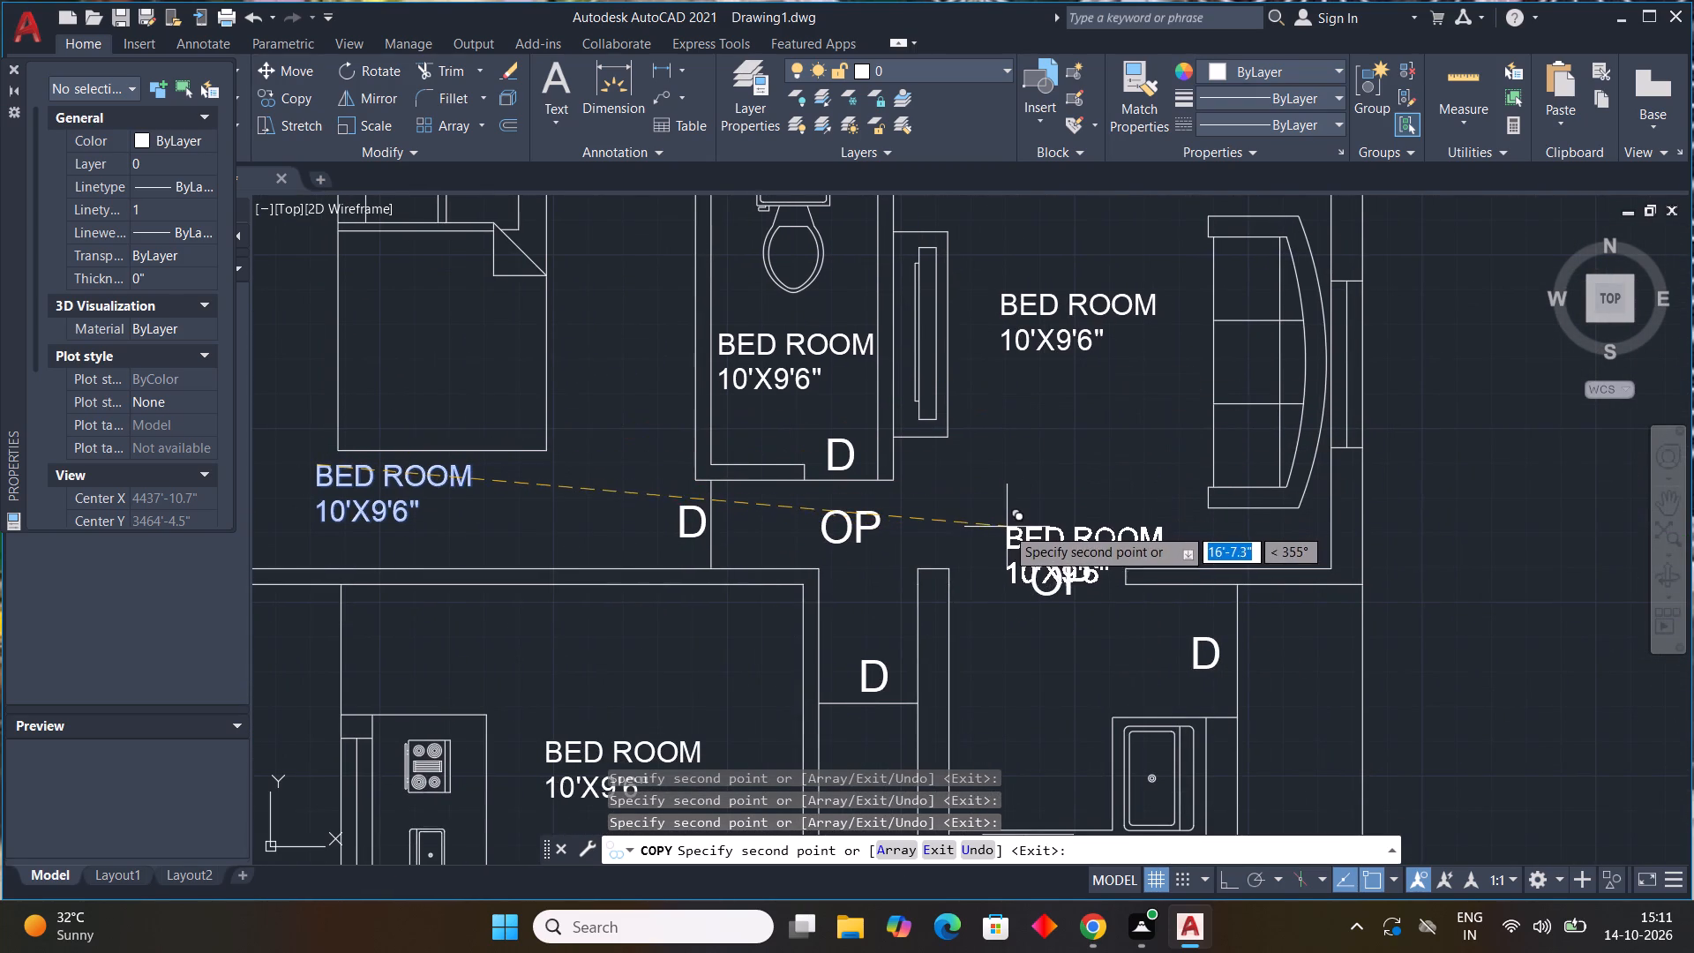
{"action": "scroll", "coordinate": [1000, 514], "scroll_direction": "down", "scroll_amount": 2}
{"action": "scroll", "coordinate": [1006, 578], "scroll_direction": "up", "scroll_amount": 1}
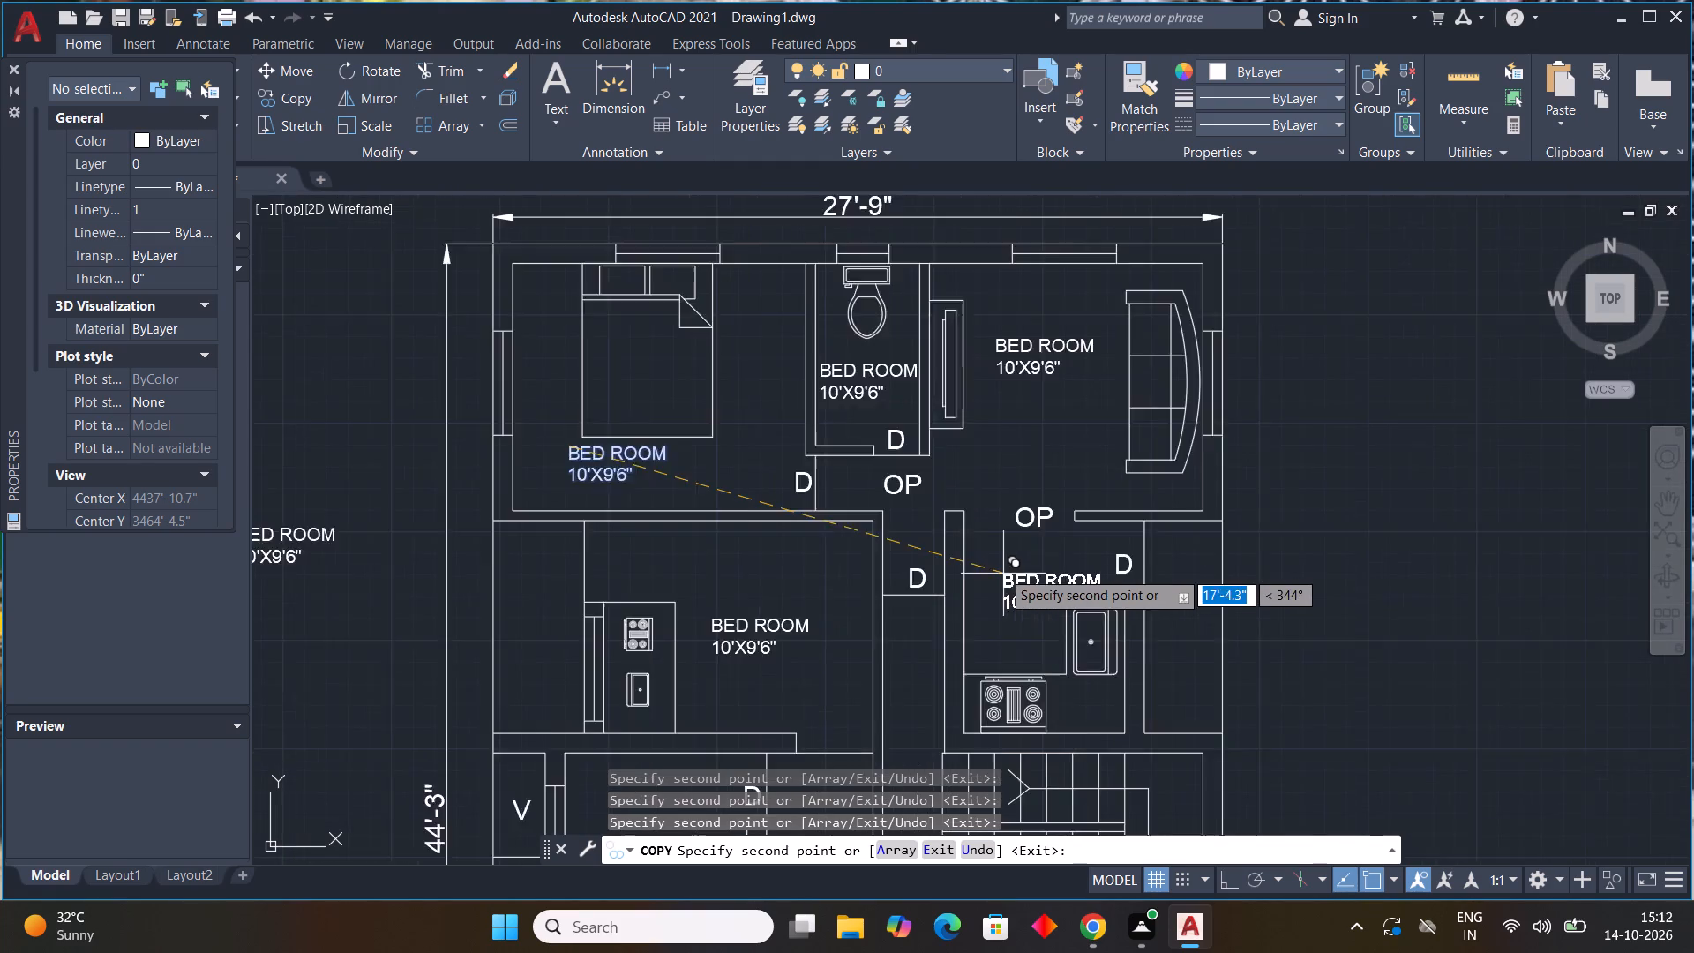
{"action": "scroll", "coordinate": [1001, 570], "scroll_direction": "up", "scroll_amount": 1}
{"action": "left_click", "coordinate": [962, 558]}
Place copies of the BED ROOM label in the small room between V and D, and over the coffee table in the left living room below.
{"action": "scroll", "coordinate": [1111, 640], "scroll_direction": "down", "scroll_amount": 3}
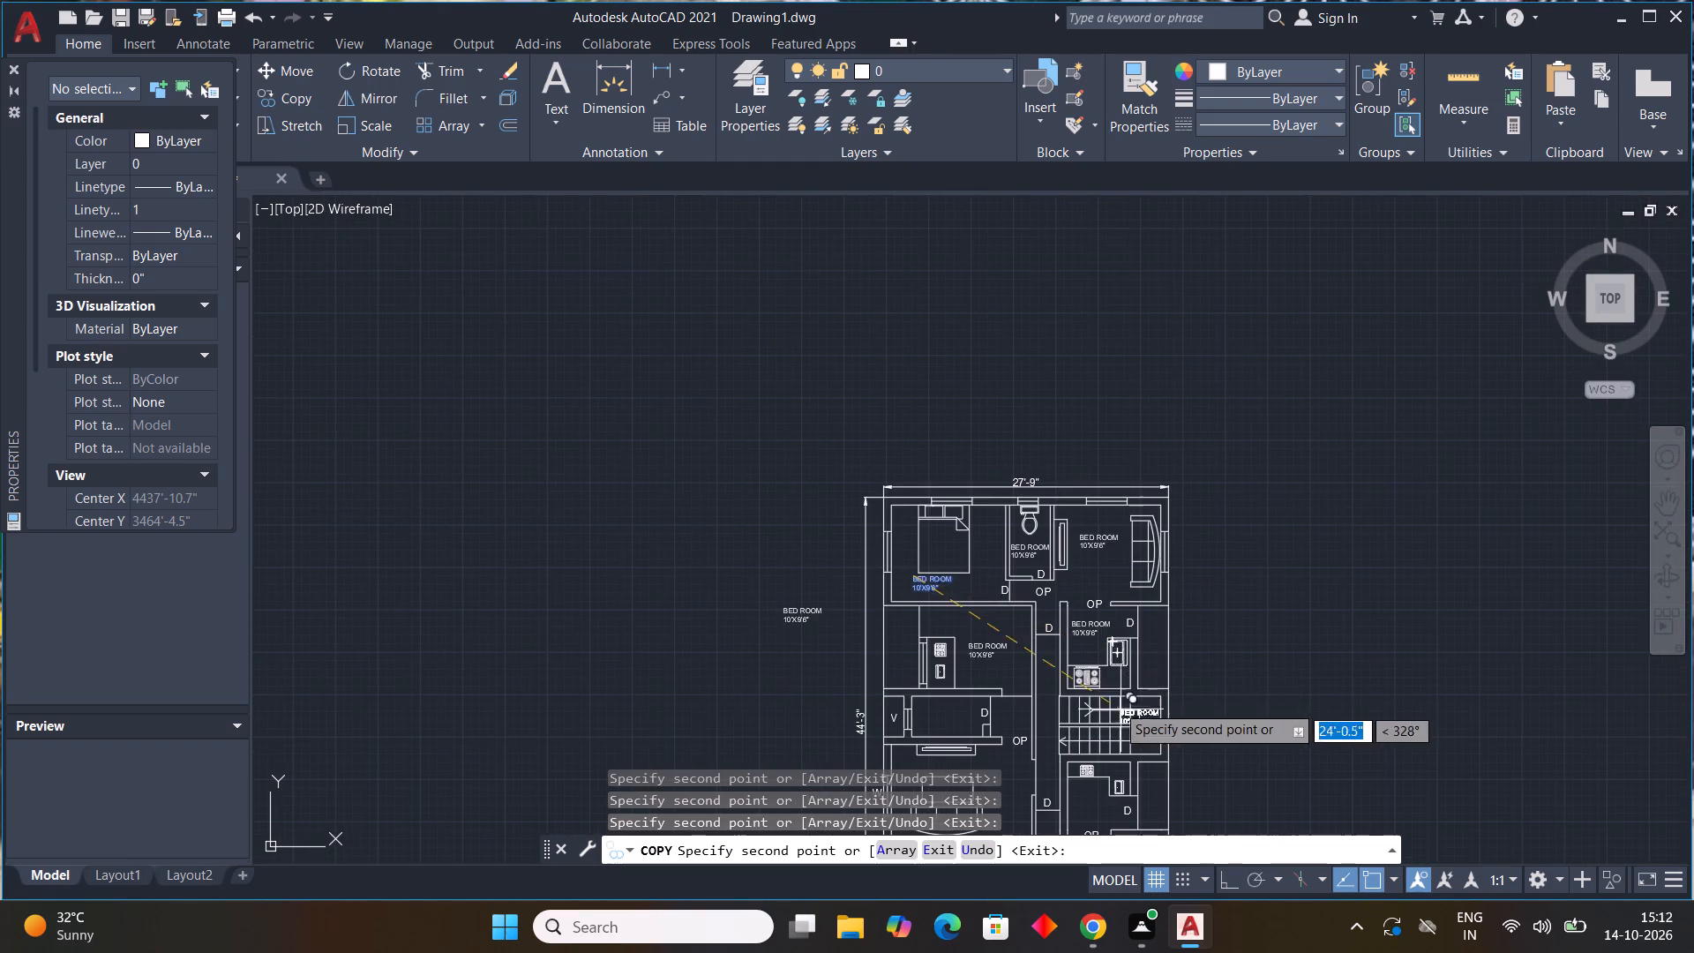
{"action": "middle_click_drag", "start_coordinate": [1098, 698], "coordinate": [994, 467]}
{"action": "scroll", "coordinate": [860, 552], "scroll_direction": "up", "scroll_amount": 2}
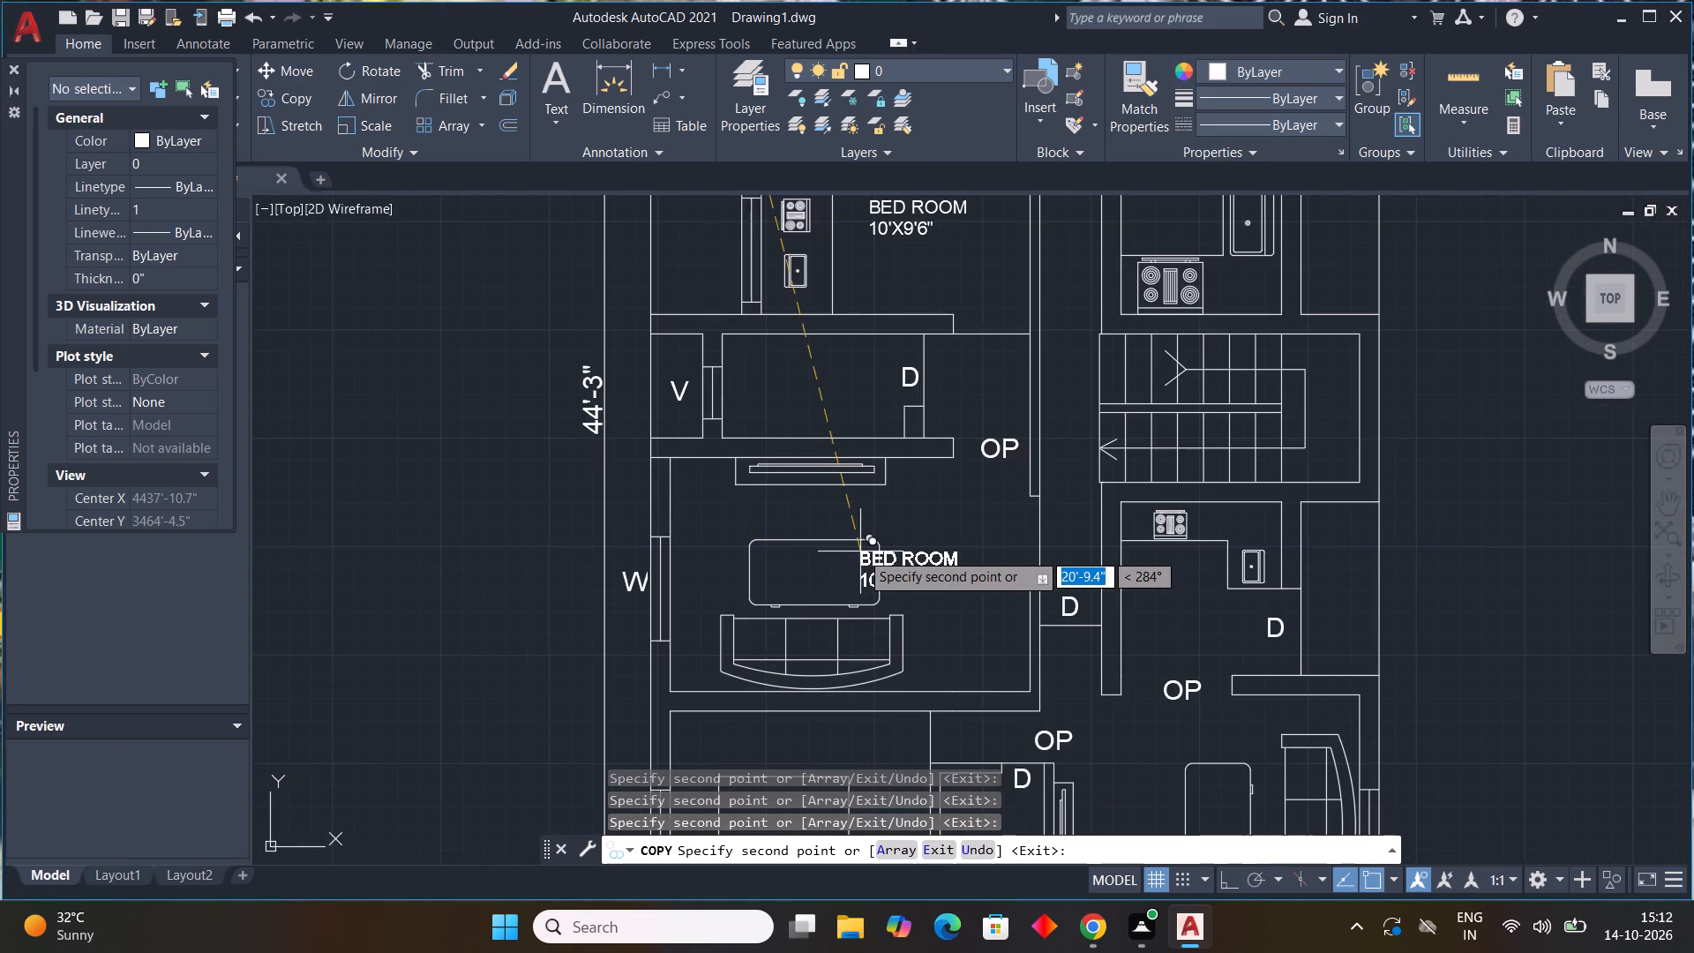
{"action": "middle_click_drag", "start_coordinate": [869, 553], "coordinate": [922, 509]}
{"action": "left_click", "coordinate": [826, 328]}
{"action": "scroll", "coordinate": [807, 518], "scroll_direction": "down", "scroll_amount": 1}
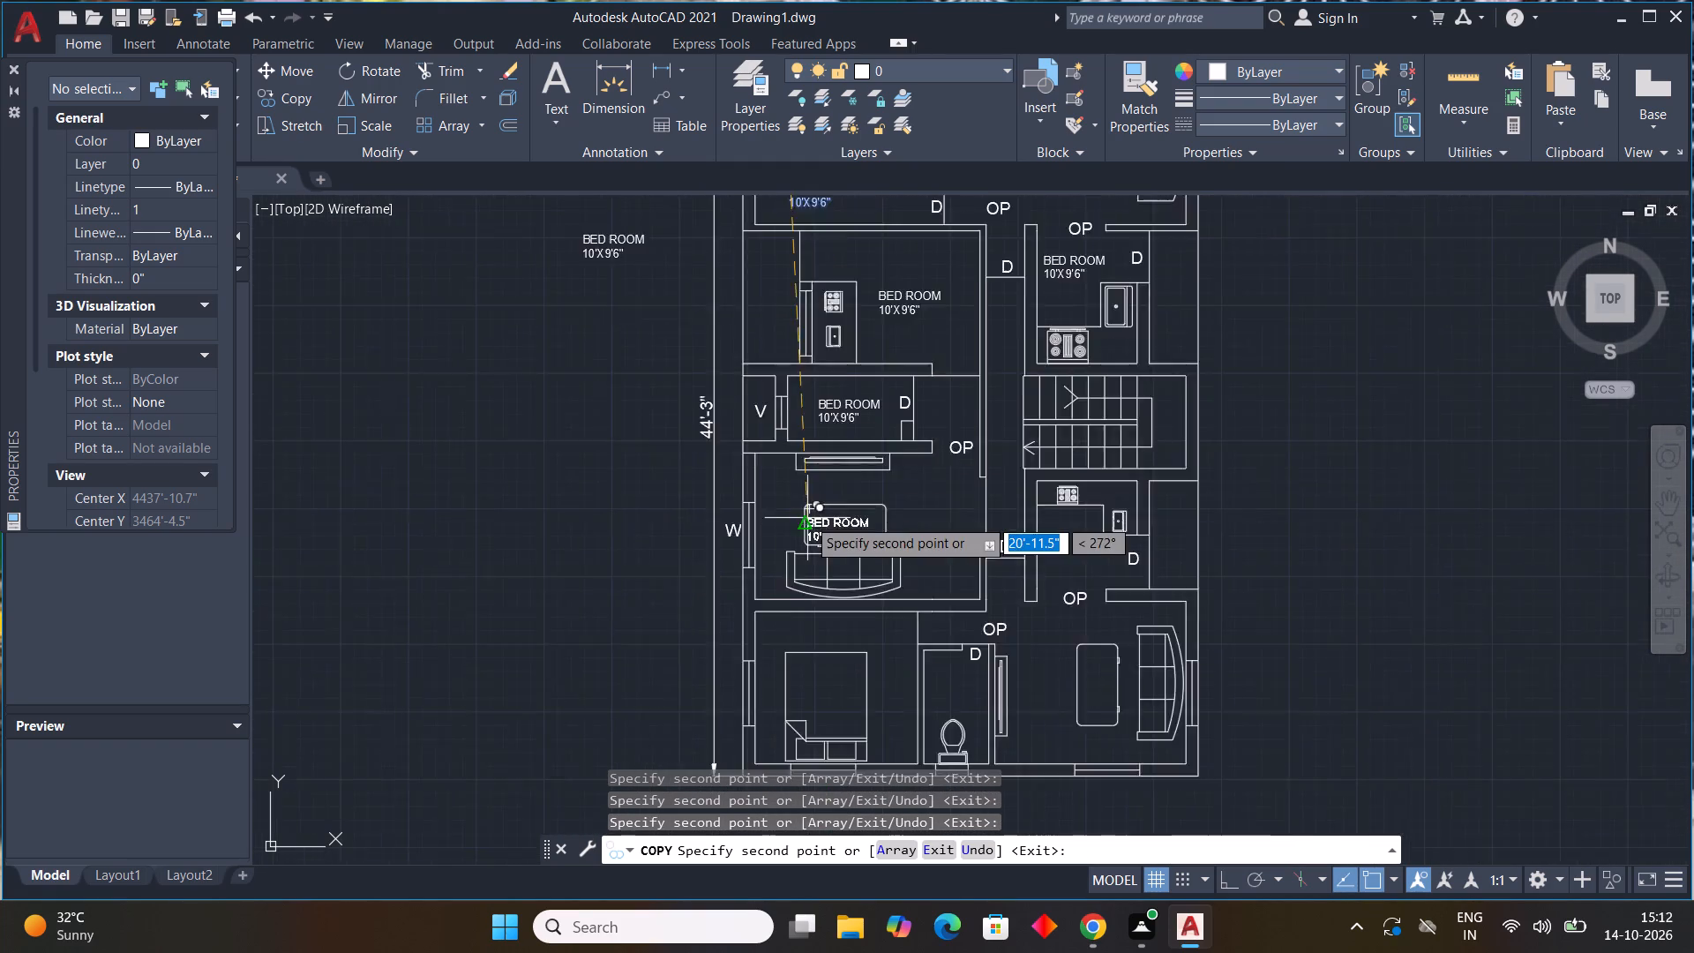
{"action": "scroll", "coordinate": [807, 518], "scroll_direction": "down", "scroll_amount": 1}
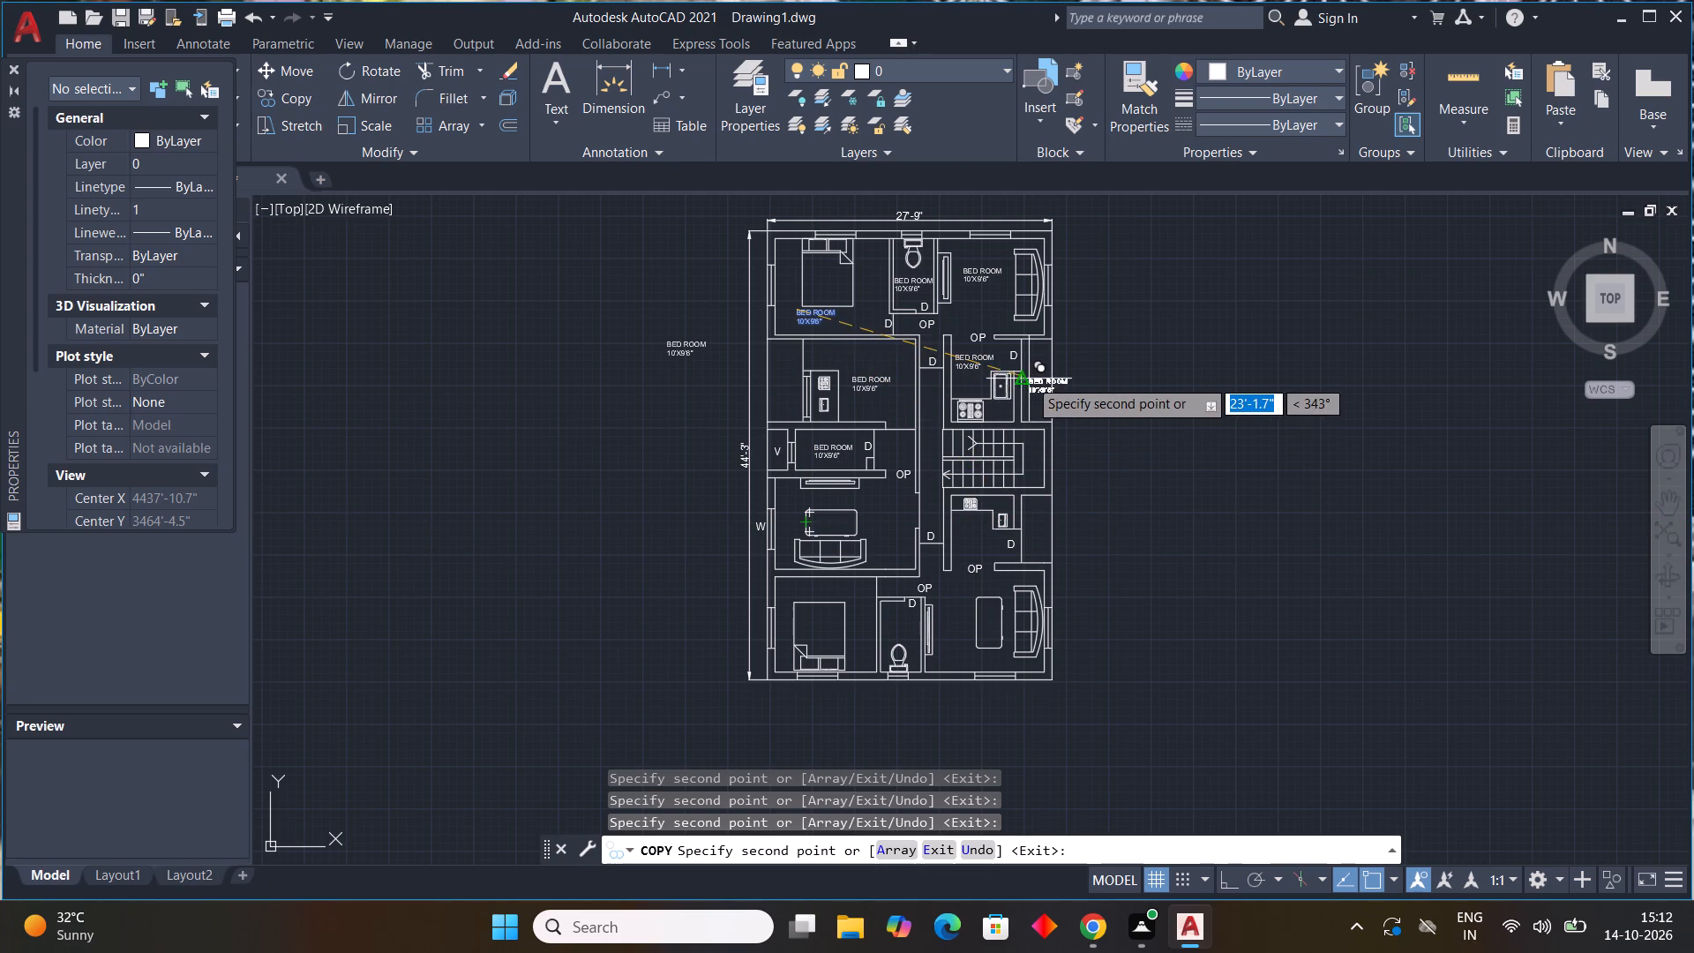
{"action": "middle_click_drag", "start_coordinate": [1283, 553], "coordinate": [1300, 413]}
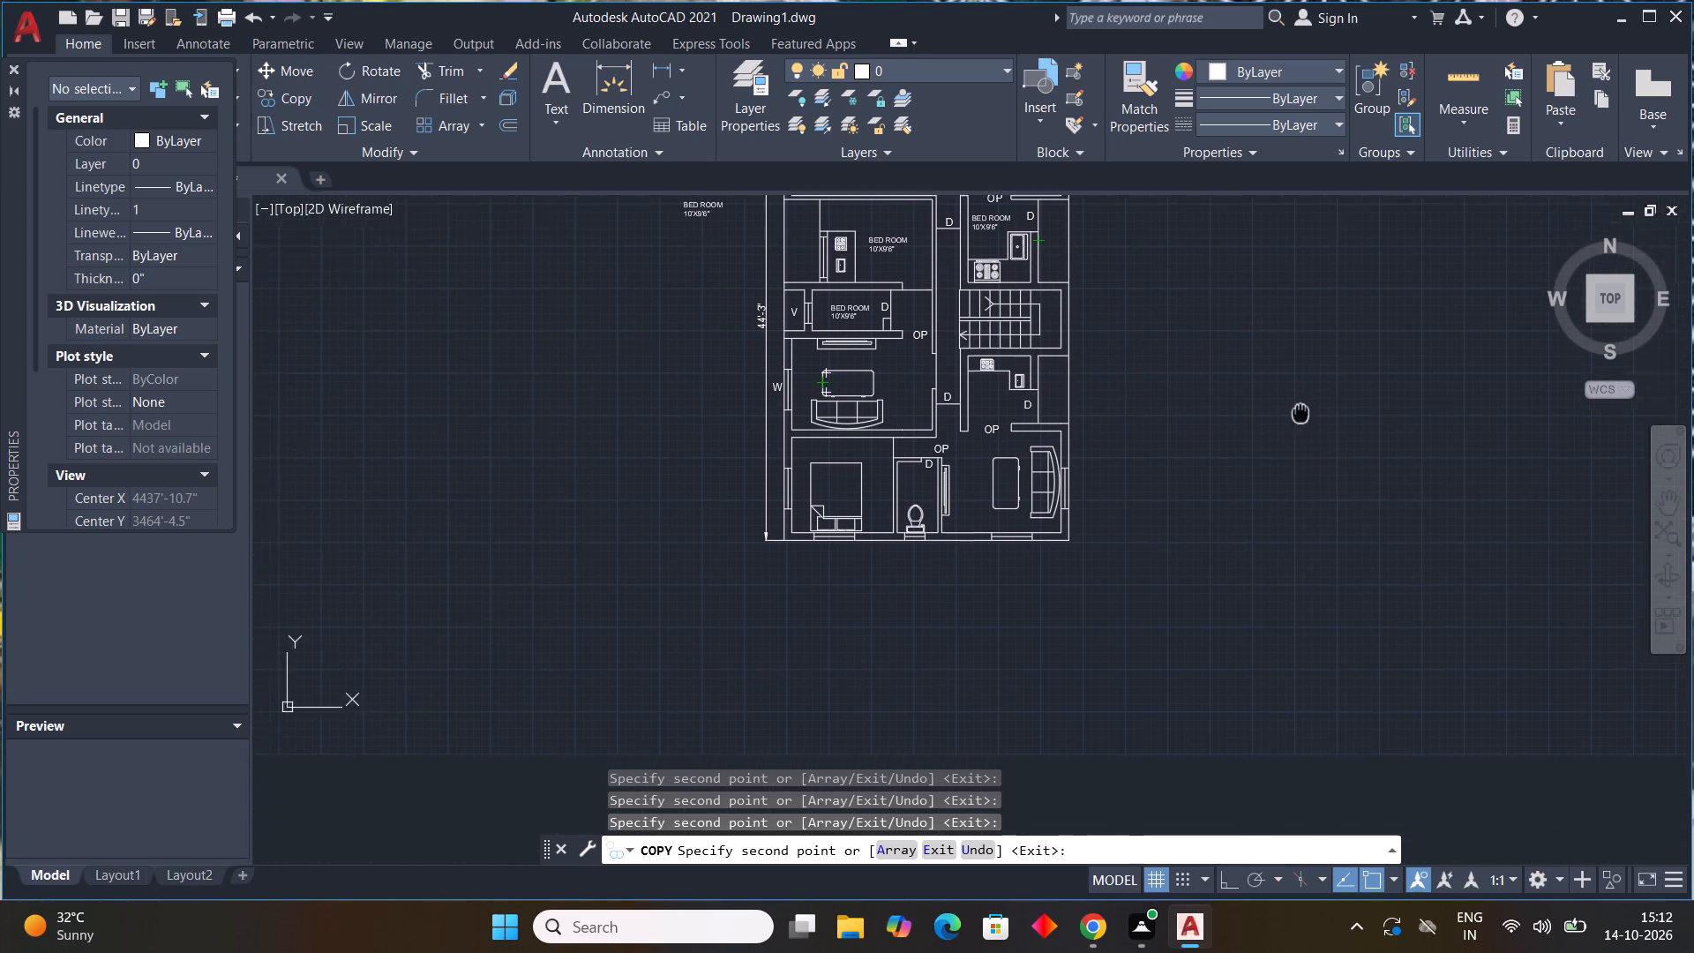
{"action": "middle_click_drag", "start_coordinate": [1300, 413], "coordinate": [1303, 401]}
{"action": "scroll", "coordinate": [851, 368], "scroll_direction": "up", "scroll_amount": 2}
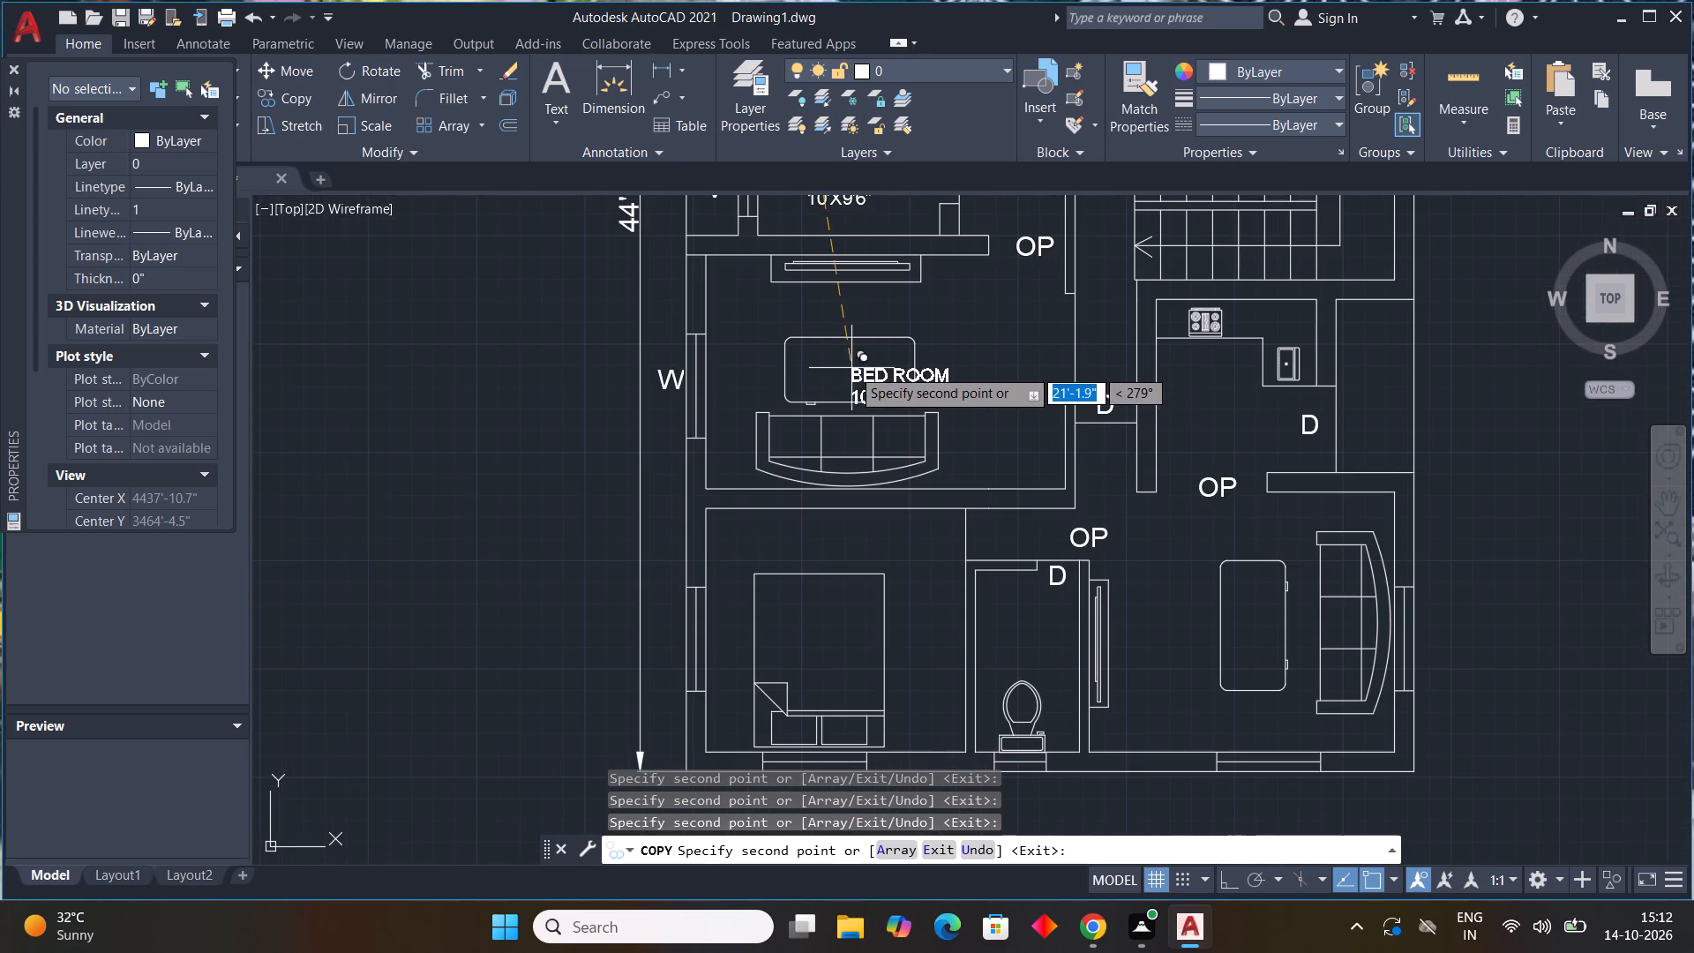
{"action": "left_click", "coordinate": [800, 351]}
Place label copies above the bed in the bottom-left bedroom and above the toilet in the bottom bathroom.
{"action": "scroll", "coordinate": [1112, 492], "scroll_direction": "down", "scroll_amount": 1}
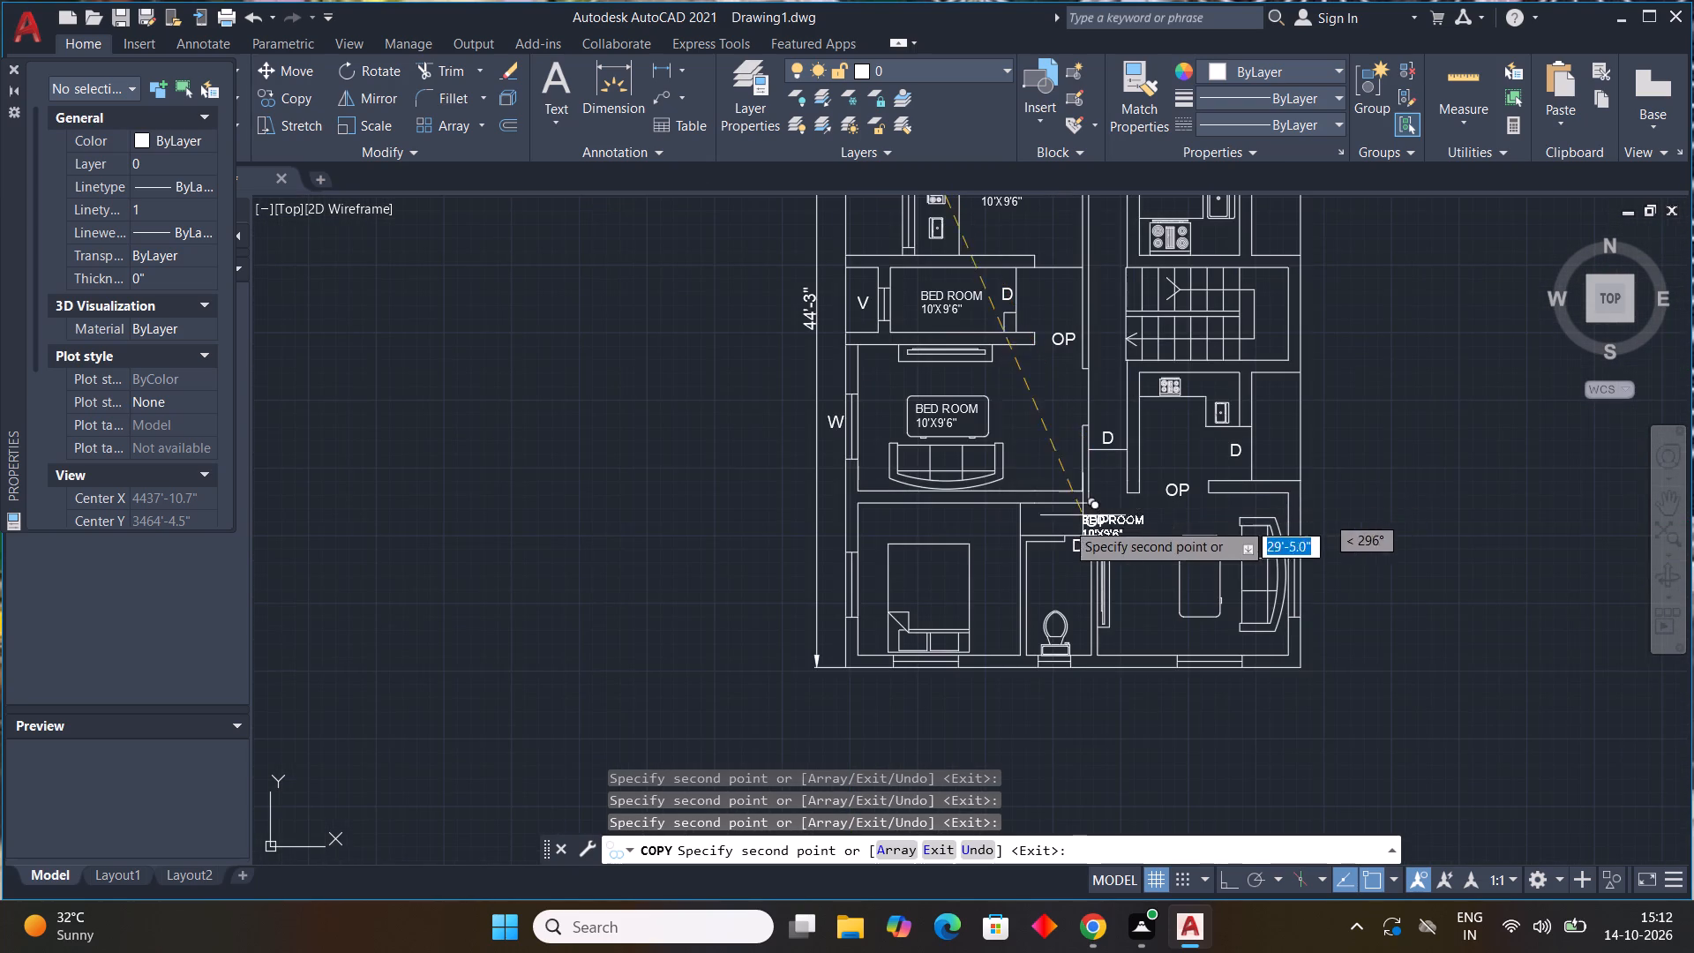
{"action": "scroll", "coordinate": [915, 518], "scroll_direction": "up", "scroll_amount": 3}
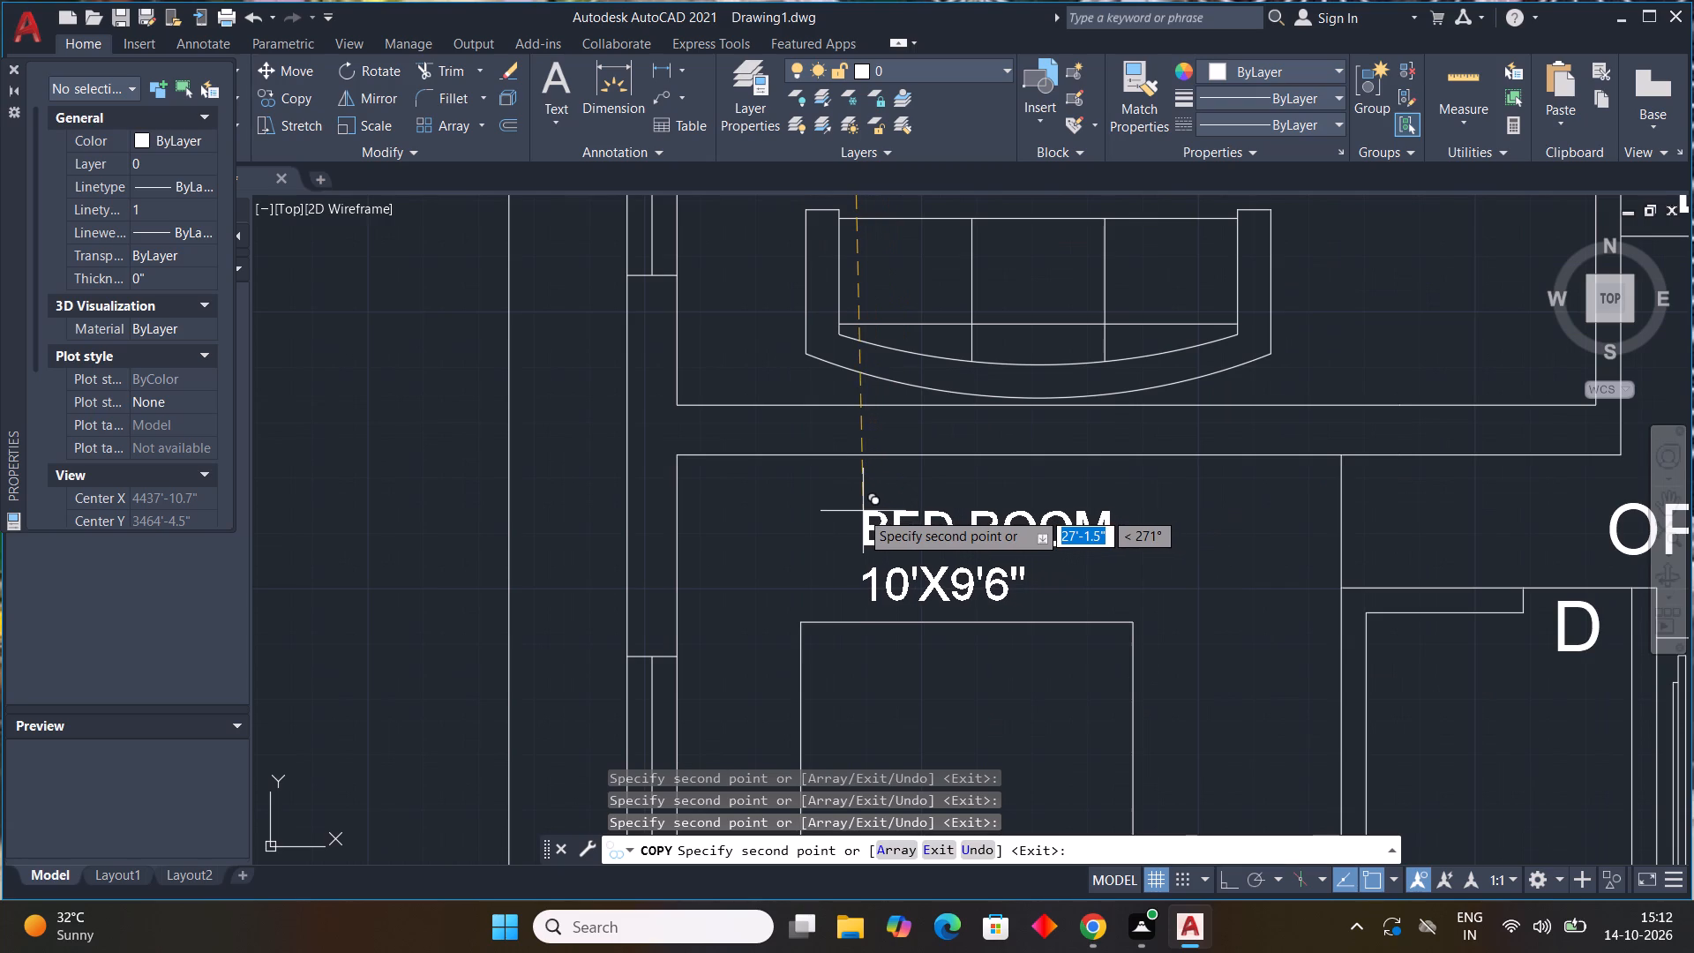
{"action": "left_click", "coordinate": [858, 509]}
{"action": "scroll", "coordinate": [1158, 613], "scroll_direction": "down", "scroll_amount": 2}
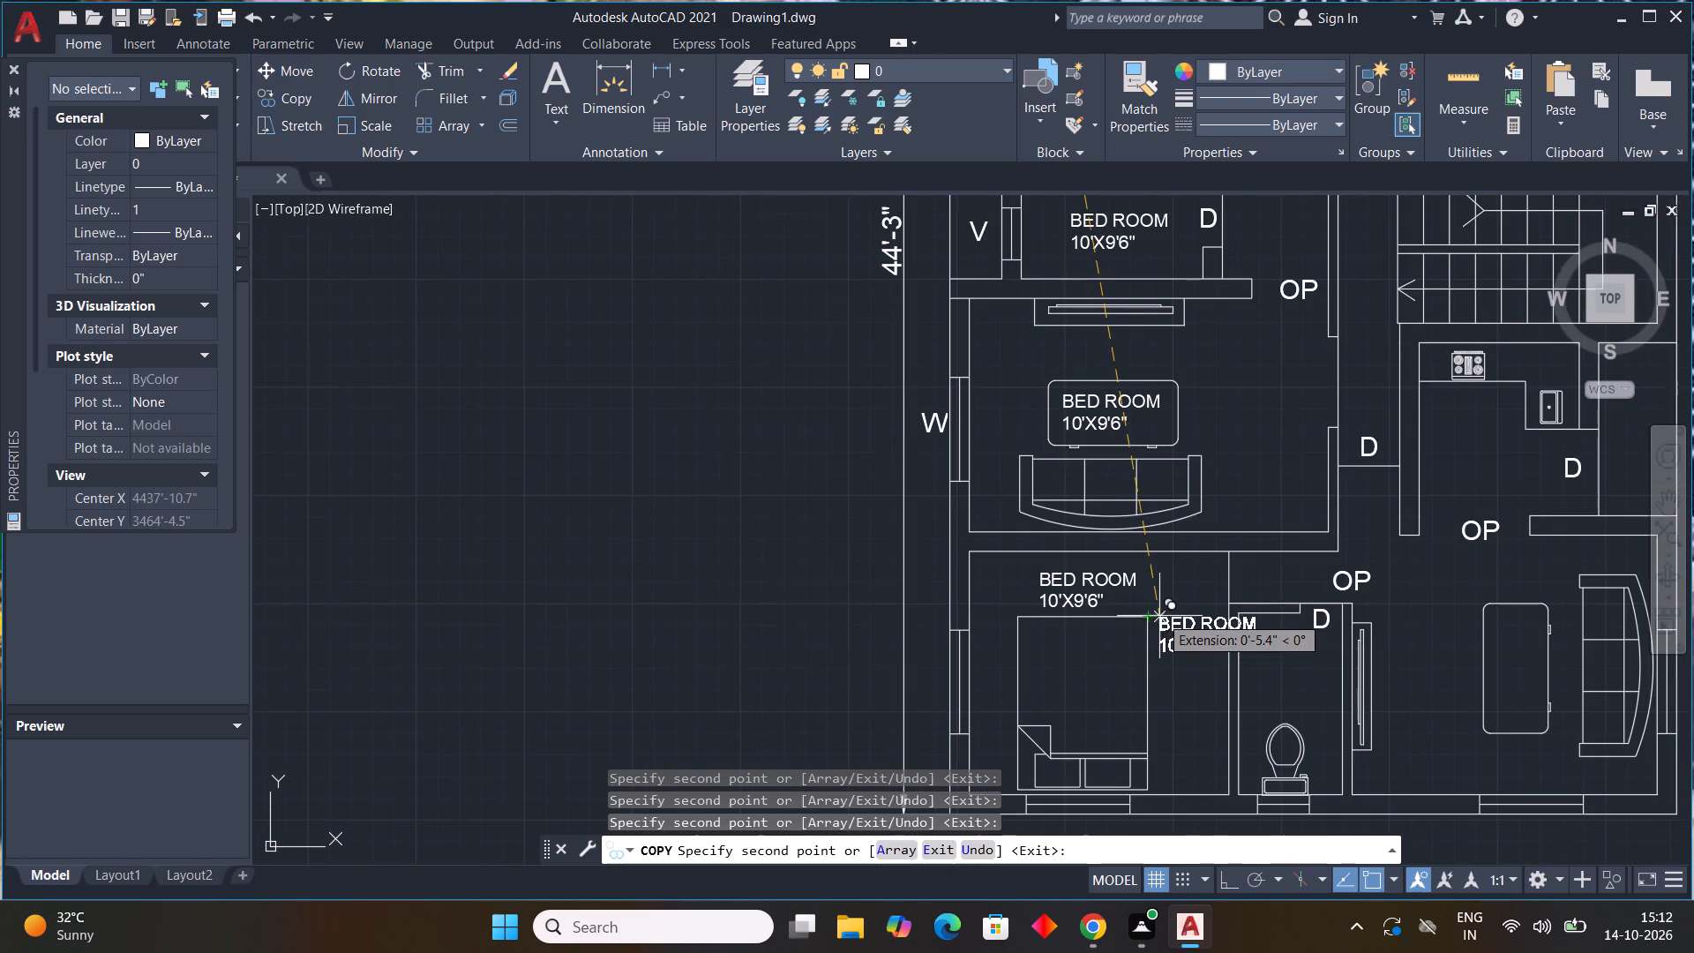
{"action": "middle_click_drag", "start_coordinate": [1159, 616], "coordinate": [978, 571]}
{"action": "scroll", "coordinate": [1064, 618], "scroll_direction": "up", "scroll_amount": 2}
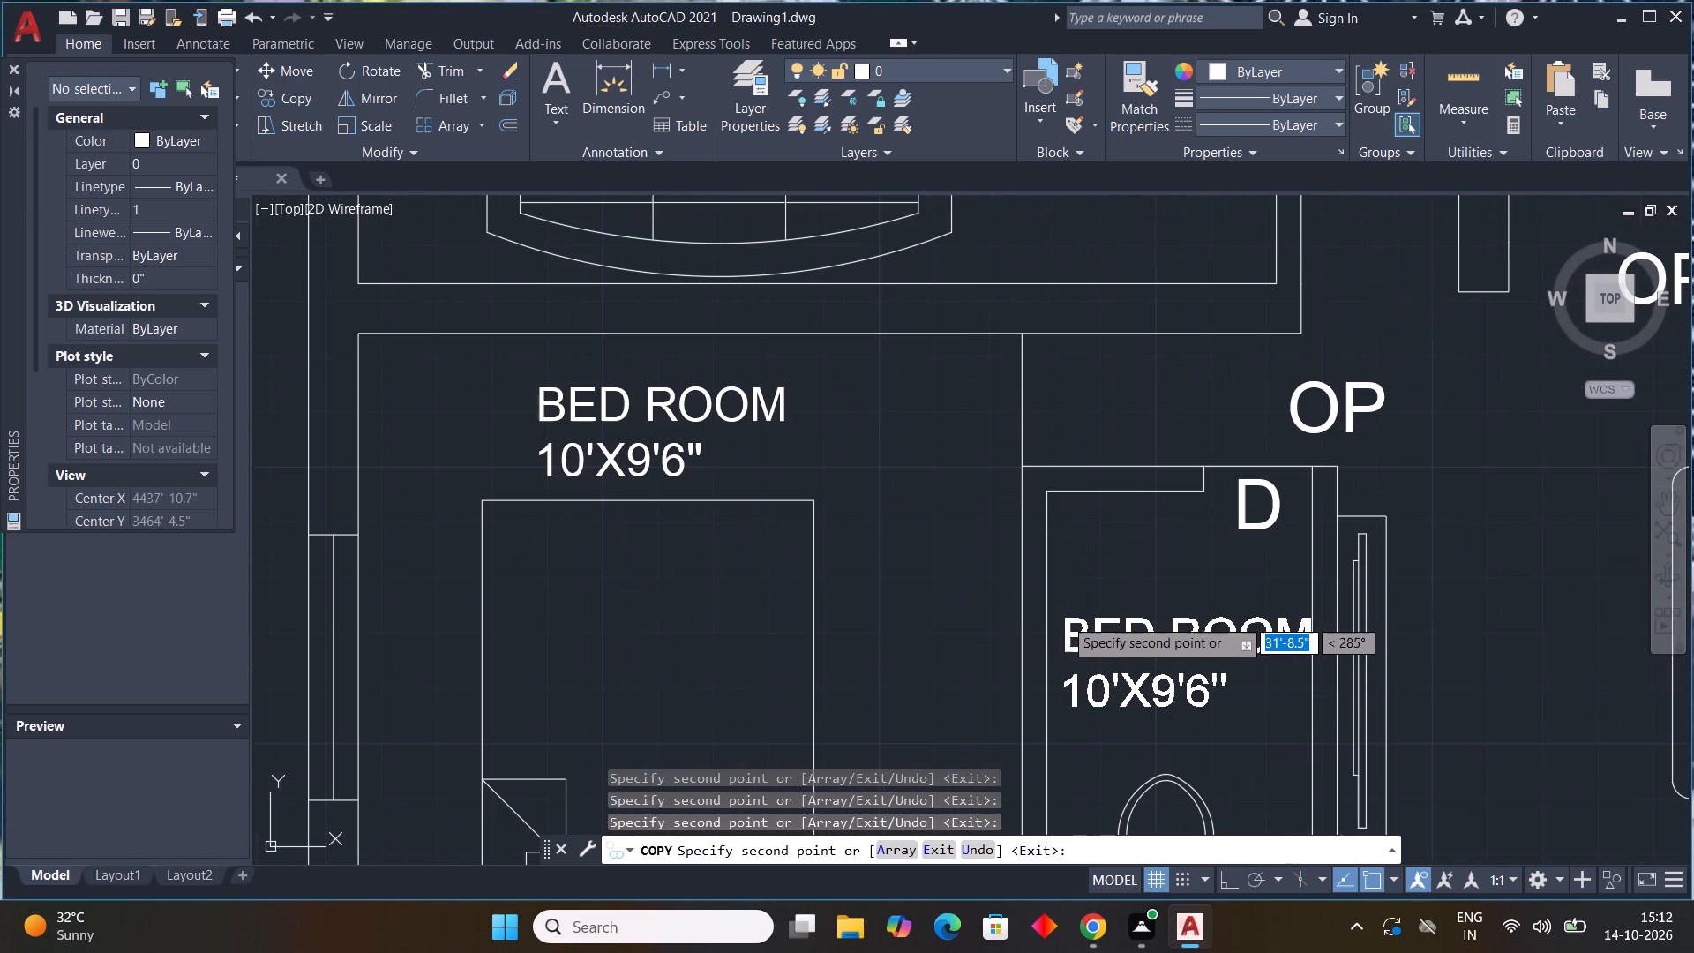
{"action": "left_click", "coordinate": [1061, 615]}
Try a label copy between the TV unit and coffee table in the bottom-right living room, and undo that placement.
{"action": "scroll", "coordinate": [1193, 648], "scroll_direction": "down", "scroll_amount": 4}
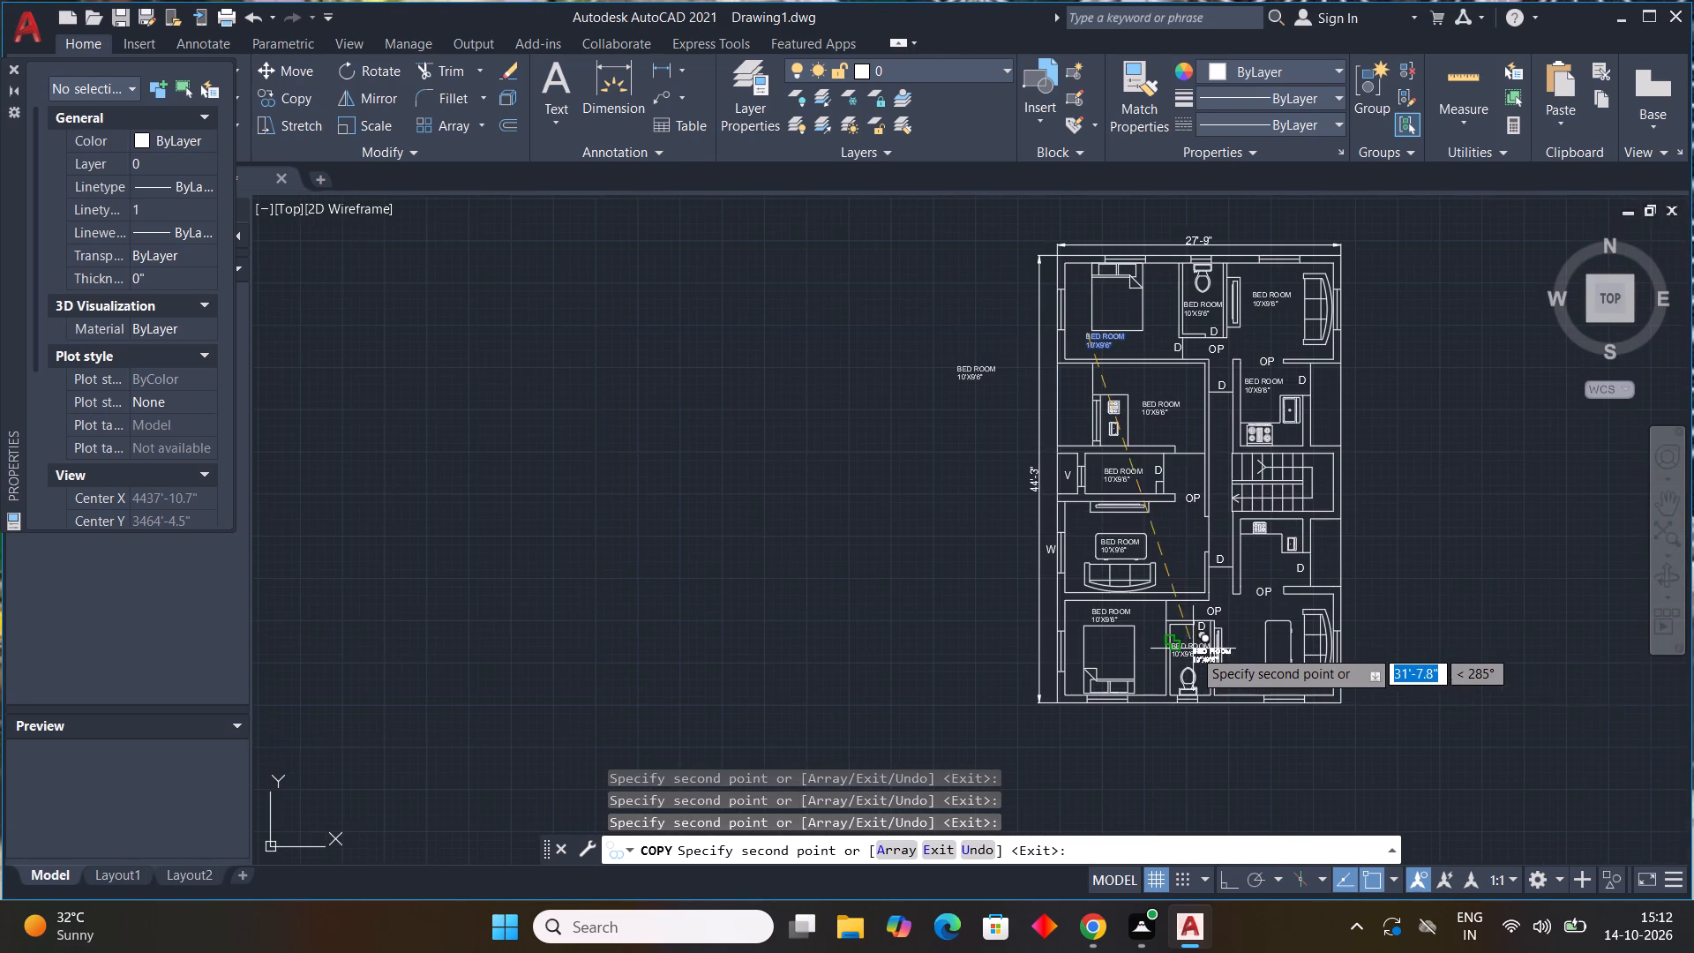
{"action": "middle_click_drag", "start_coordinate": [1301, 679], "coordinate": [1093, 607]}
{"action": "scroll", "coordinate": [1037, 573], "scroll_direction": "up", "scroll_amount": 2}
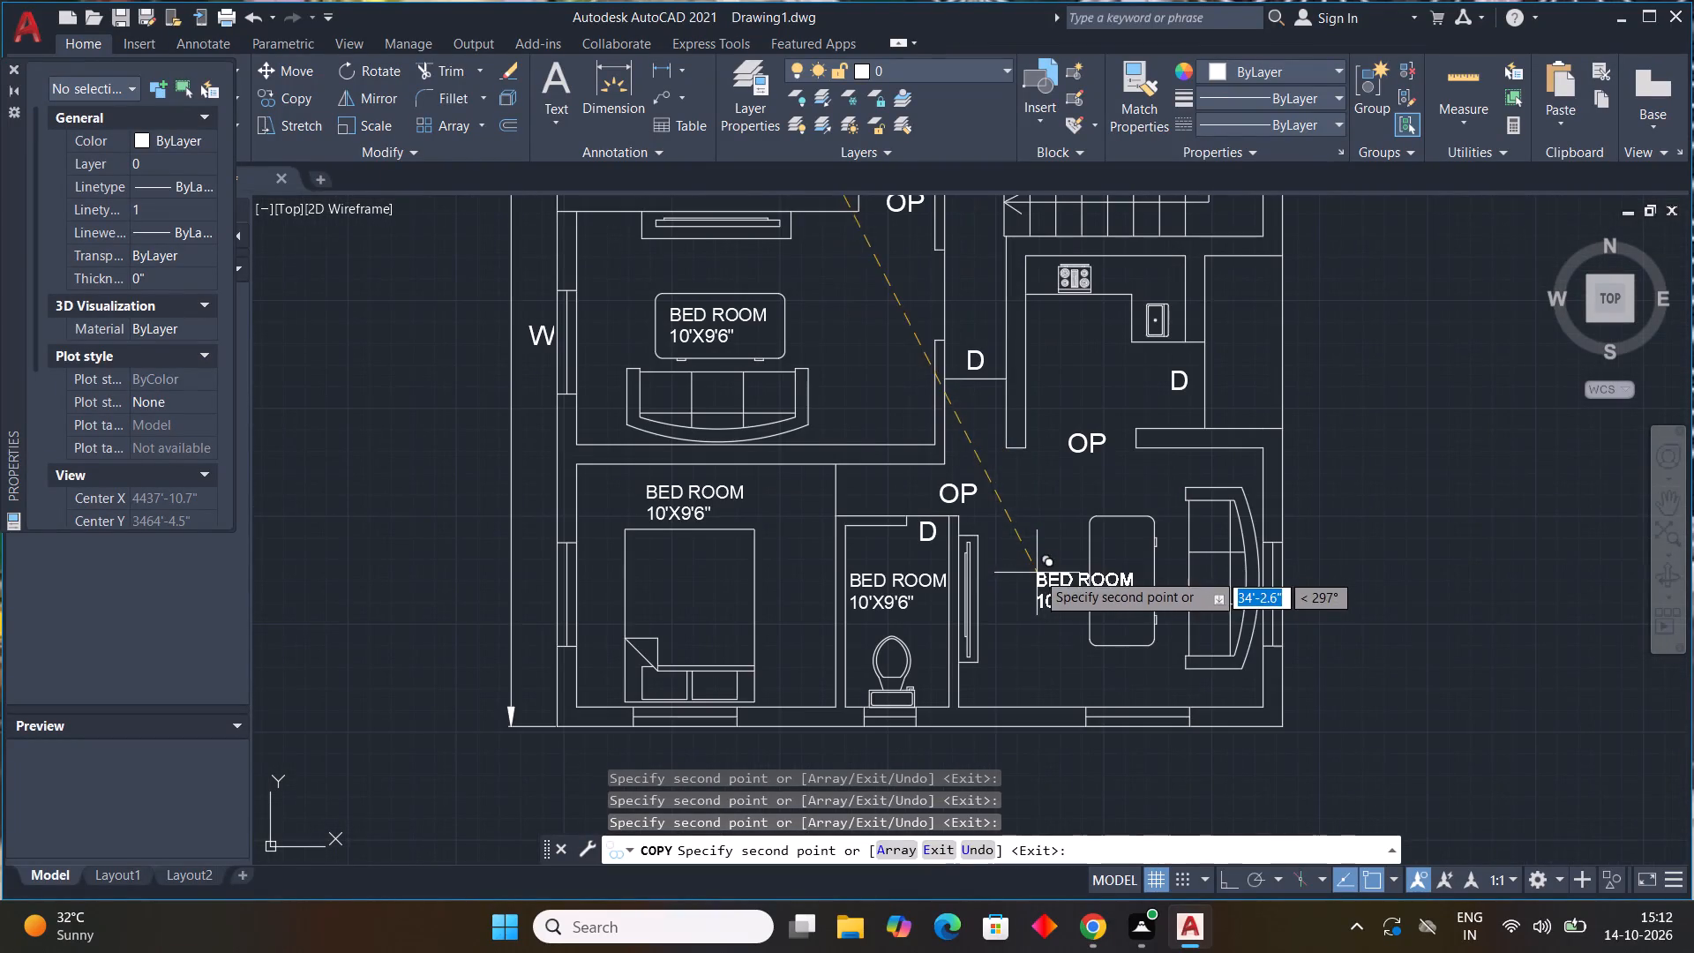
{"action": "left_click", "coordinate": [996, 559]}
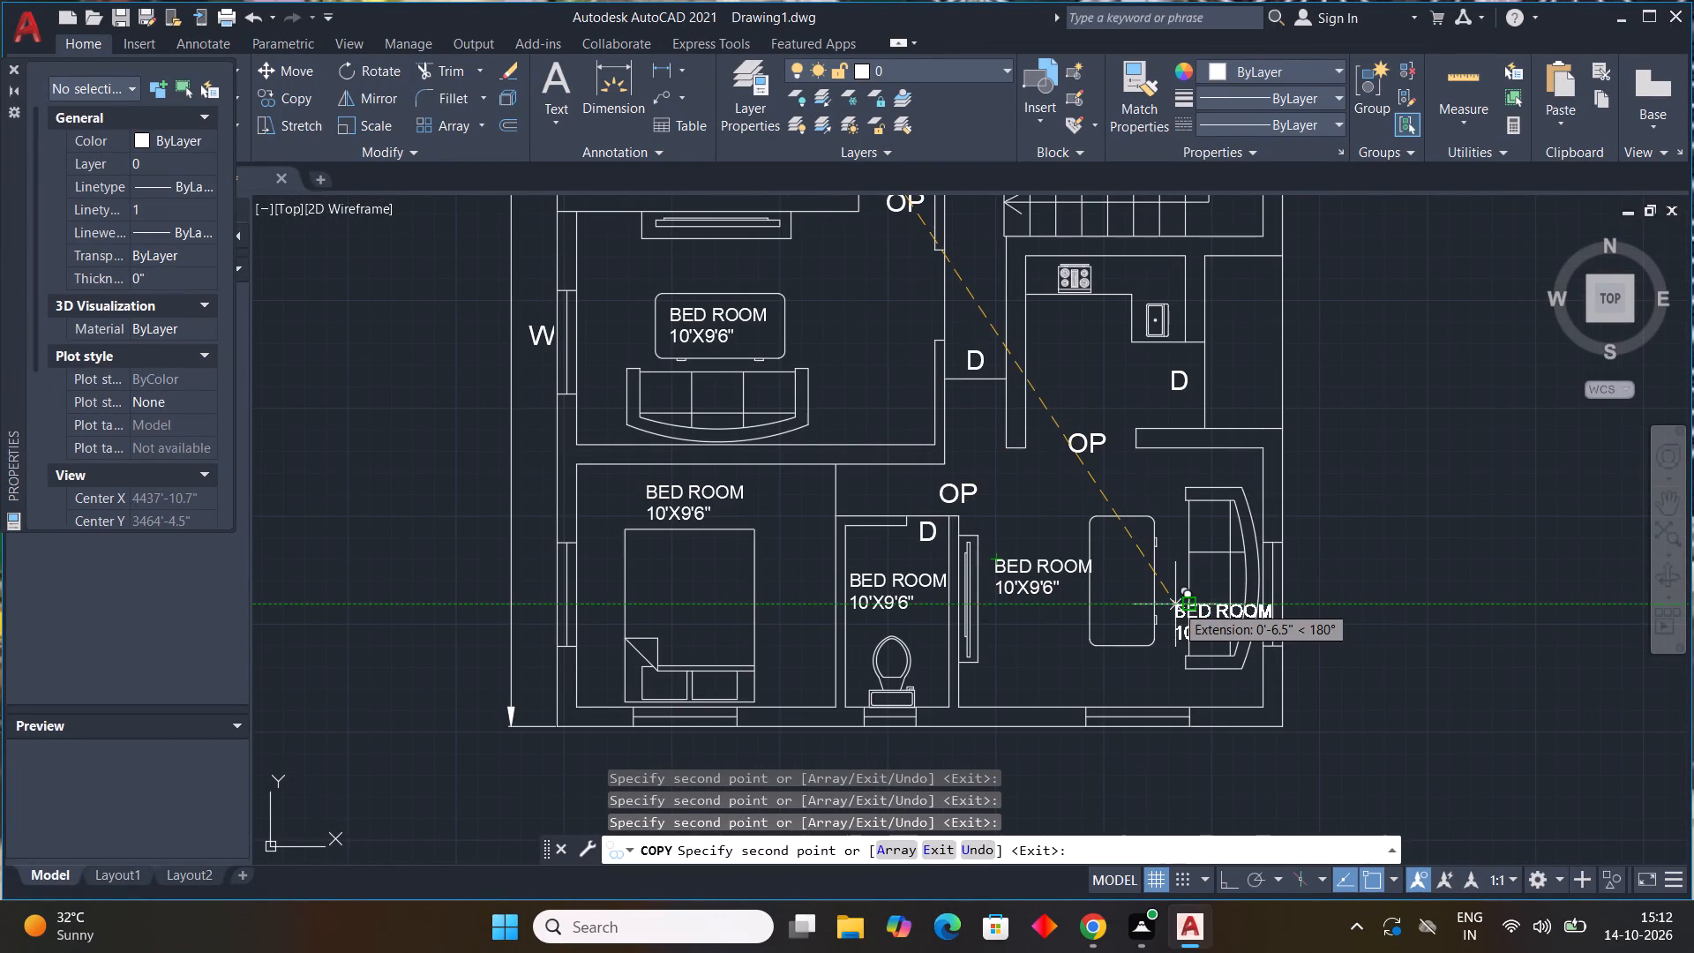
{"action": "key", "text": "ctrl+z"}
Place label copies over the bottom-right living room's coffee table and below the stove in the lower-right kitchen, and end the Copy command.
{"action": "scroll", "coordinate": [1119, 635], "scroll_direction": "down", "scroll_amount": 3}
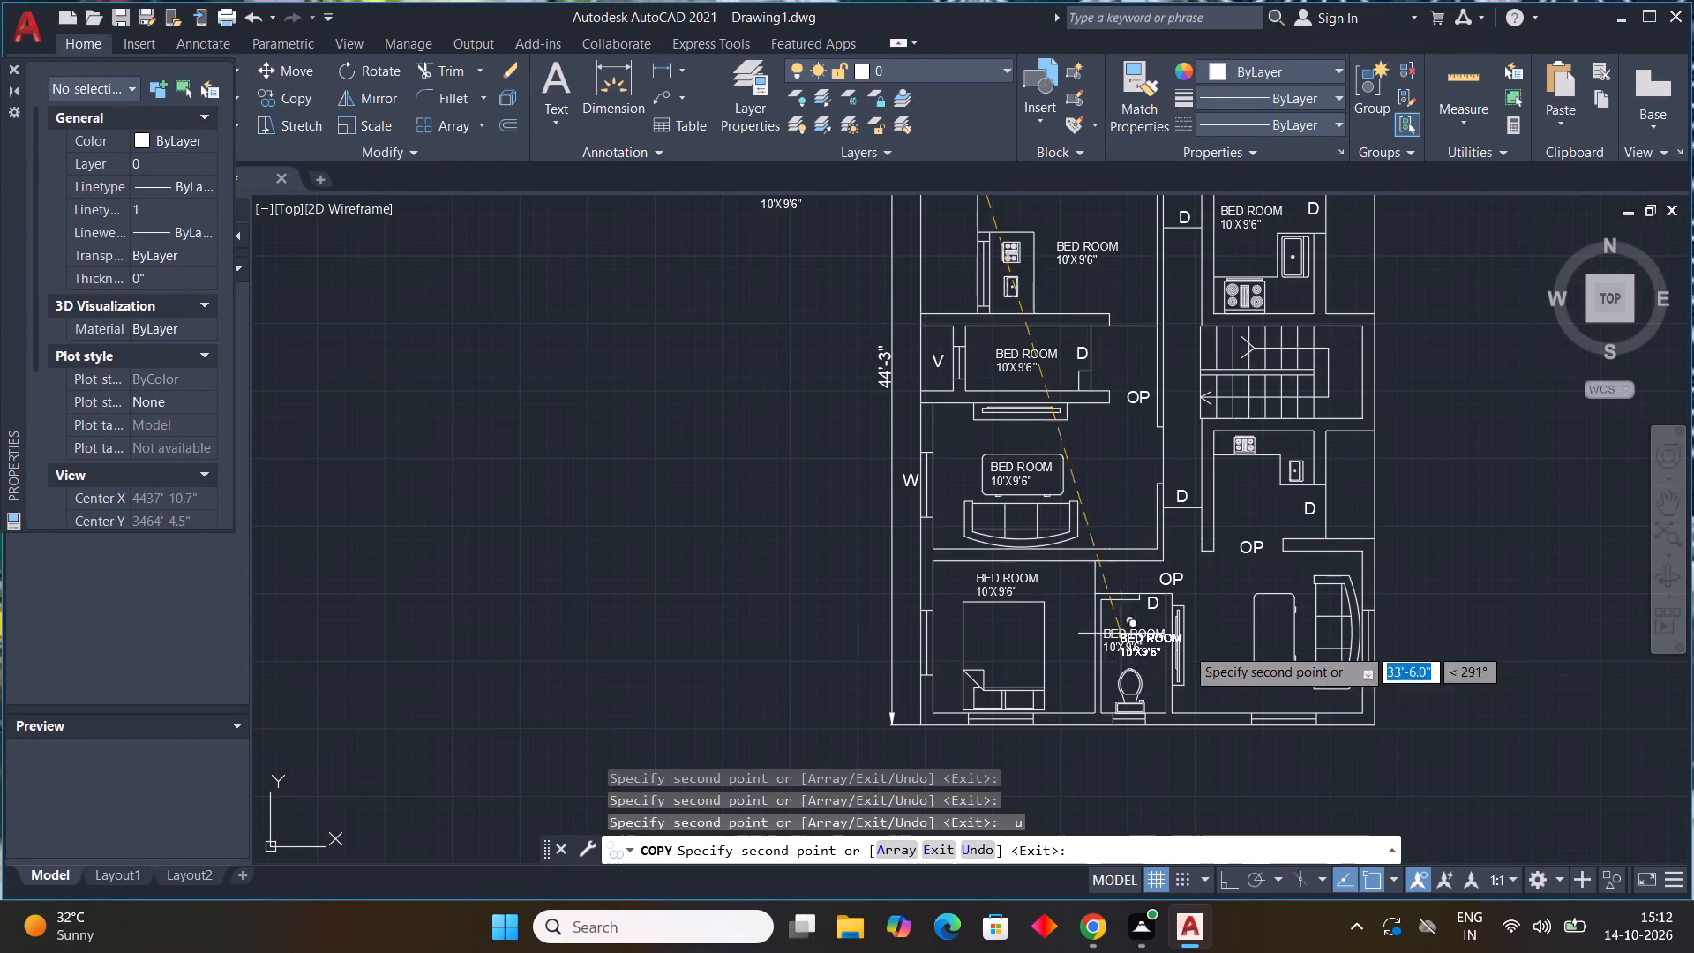
{"action": "scroll", "coordinate": [1253, 635], "scroll_direction": "up", "scroll_amount": 3}
{"action": "left_click", "coordinate": [1230, 623]}
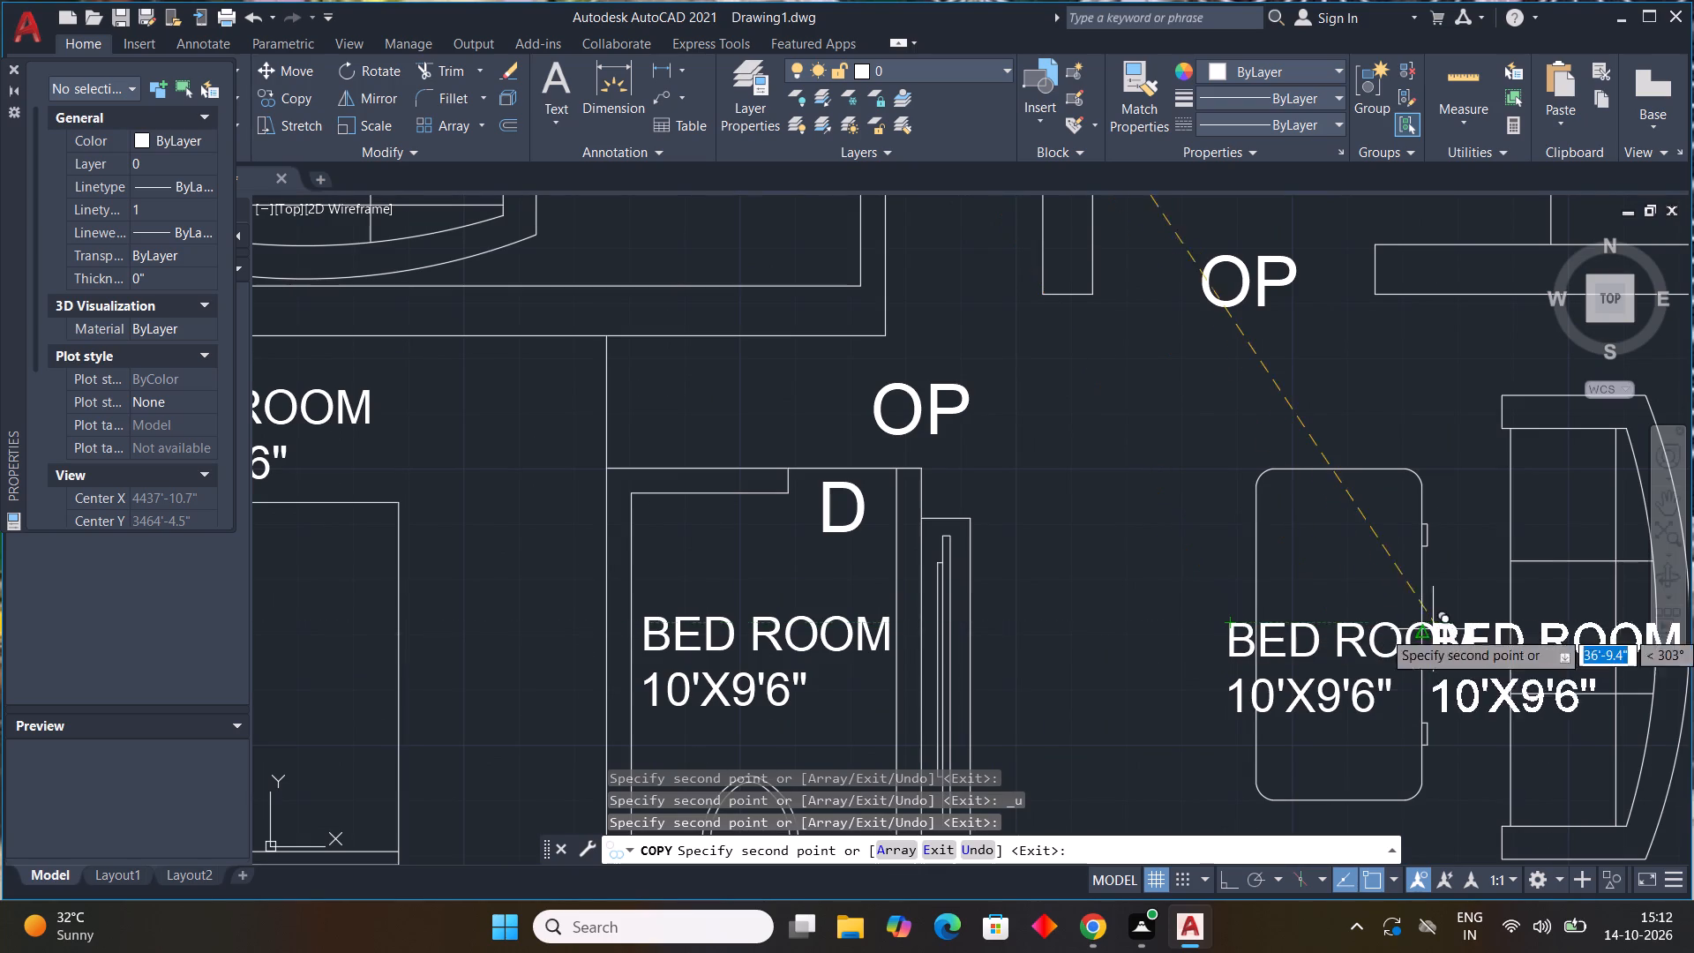
{"action": "scroll", "coordinate": [1309, 589], "scroll_direction": "down", "scroll_amount": 2}
{"action": "left_click", "coordinate": [1247, 386]}
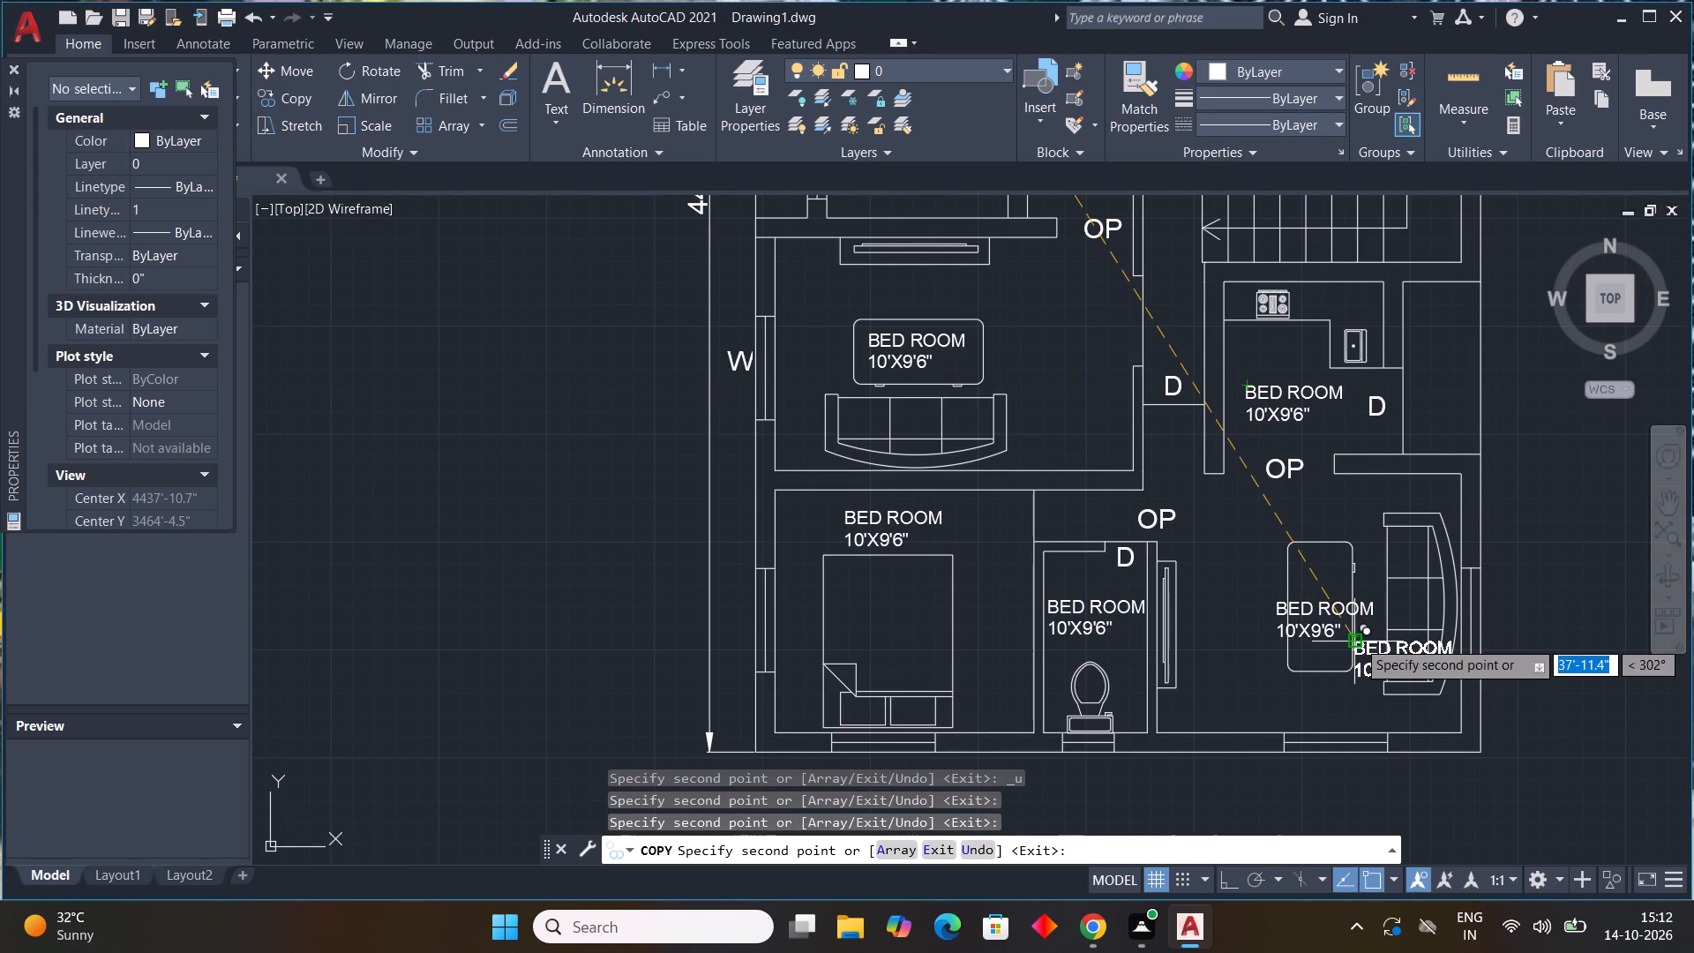
{"action": "key", "text": "Escape"}
{"action": "key", "text": "Escape"}
Rotate the spare BED ROOM label outside the plan's left side to read vertically upward, with Ortho on.
{"action": "scroll", "coordinate": [1205, 605], "scroll_direction": "down", "scroll_amount": 3}
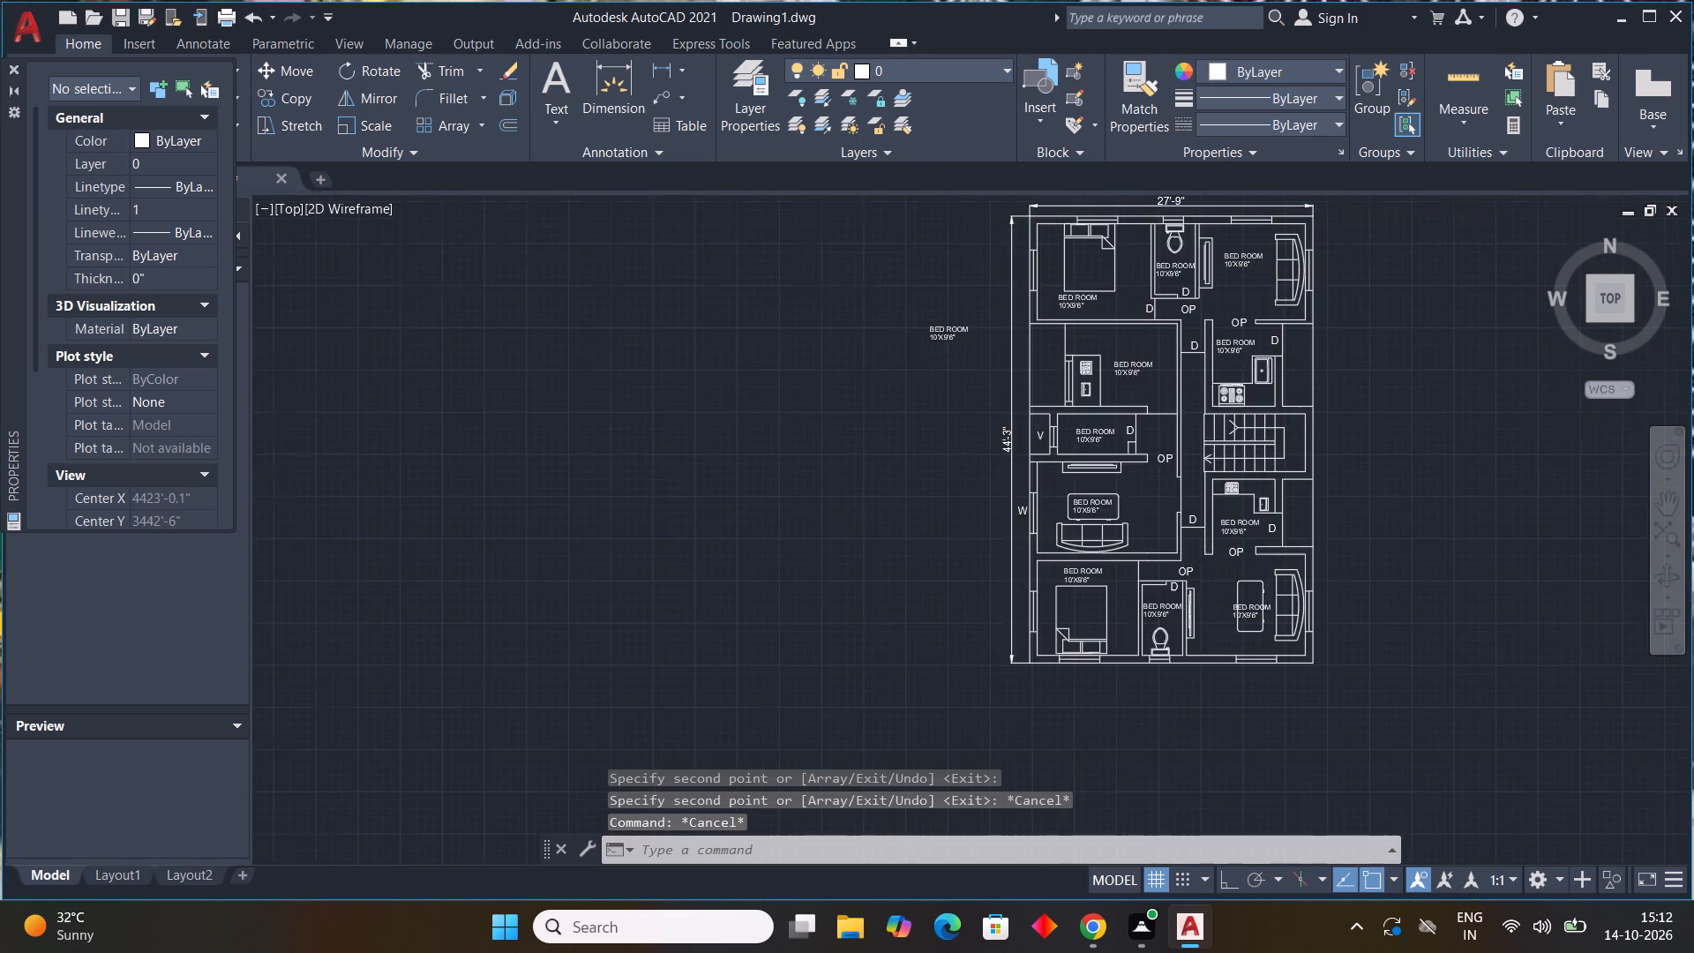
{"action": "scroll", "coordinate": [1061, 431], "scroll_direction": "up", "scroll_amount": 3}
{"action": "left_click", "coordinate": [1008, 433]}
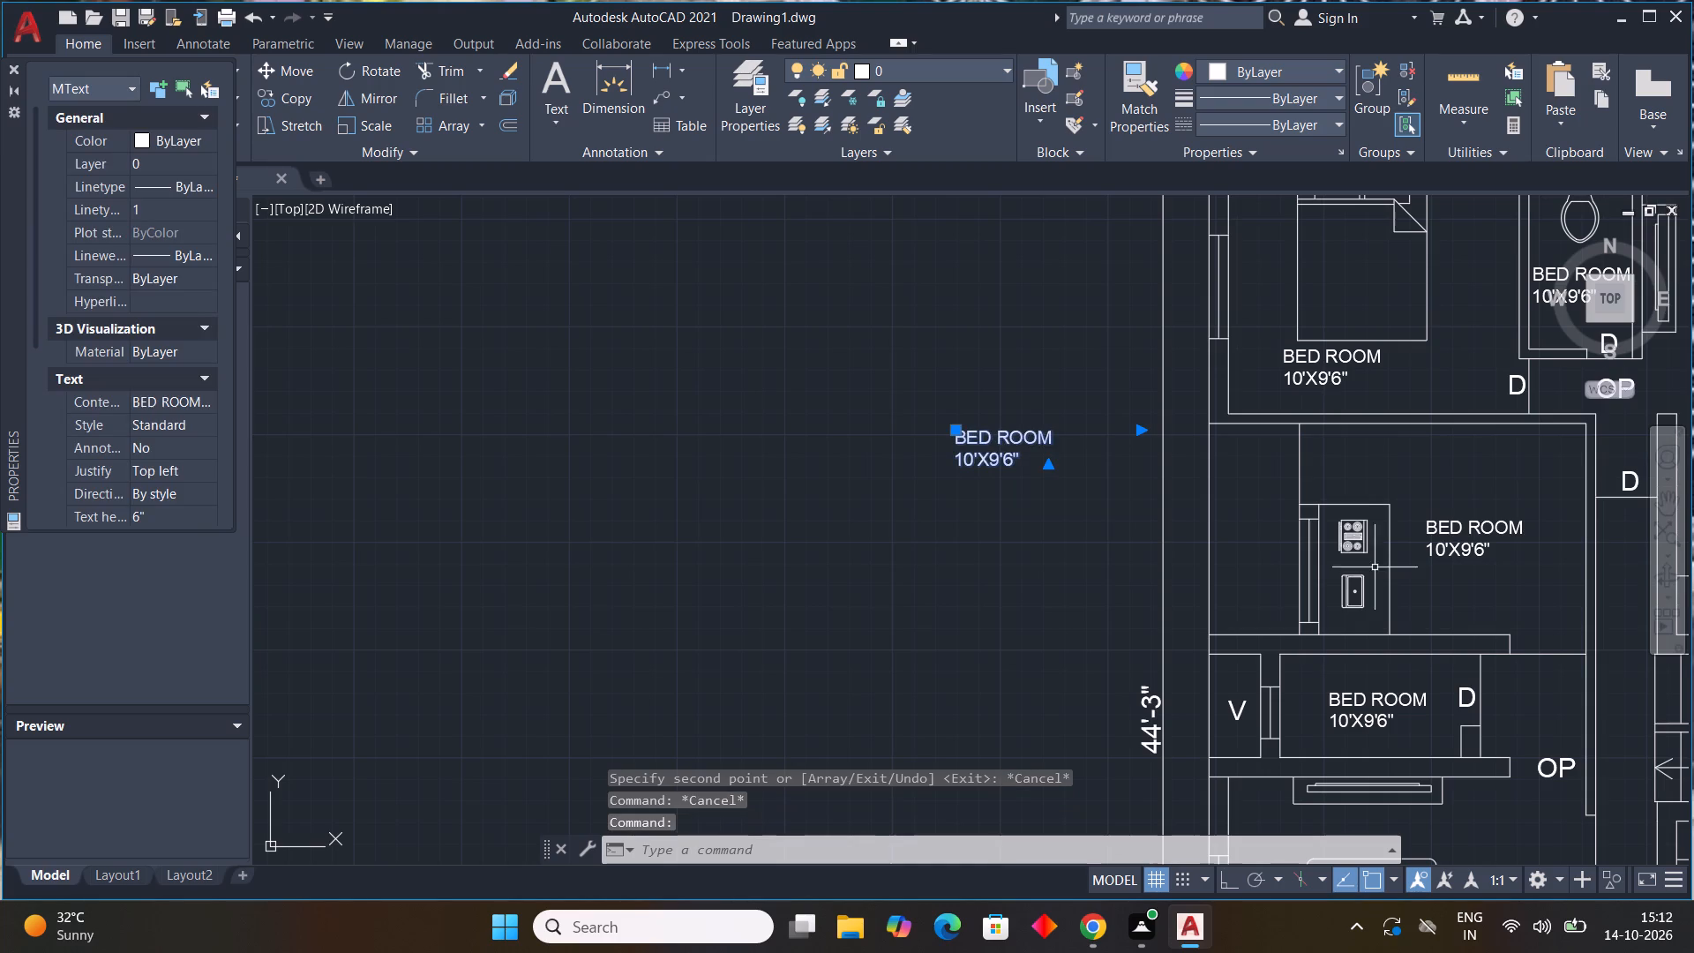
{"action": "key", "text": "r"}
{"action": "type", "text": "O"}
{"action": "key", "text": "space"}
{"action": "left_click", "coordinate": [999, 448]}
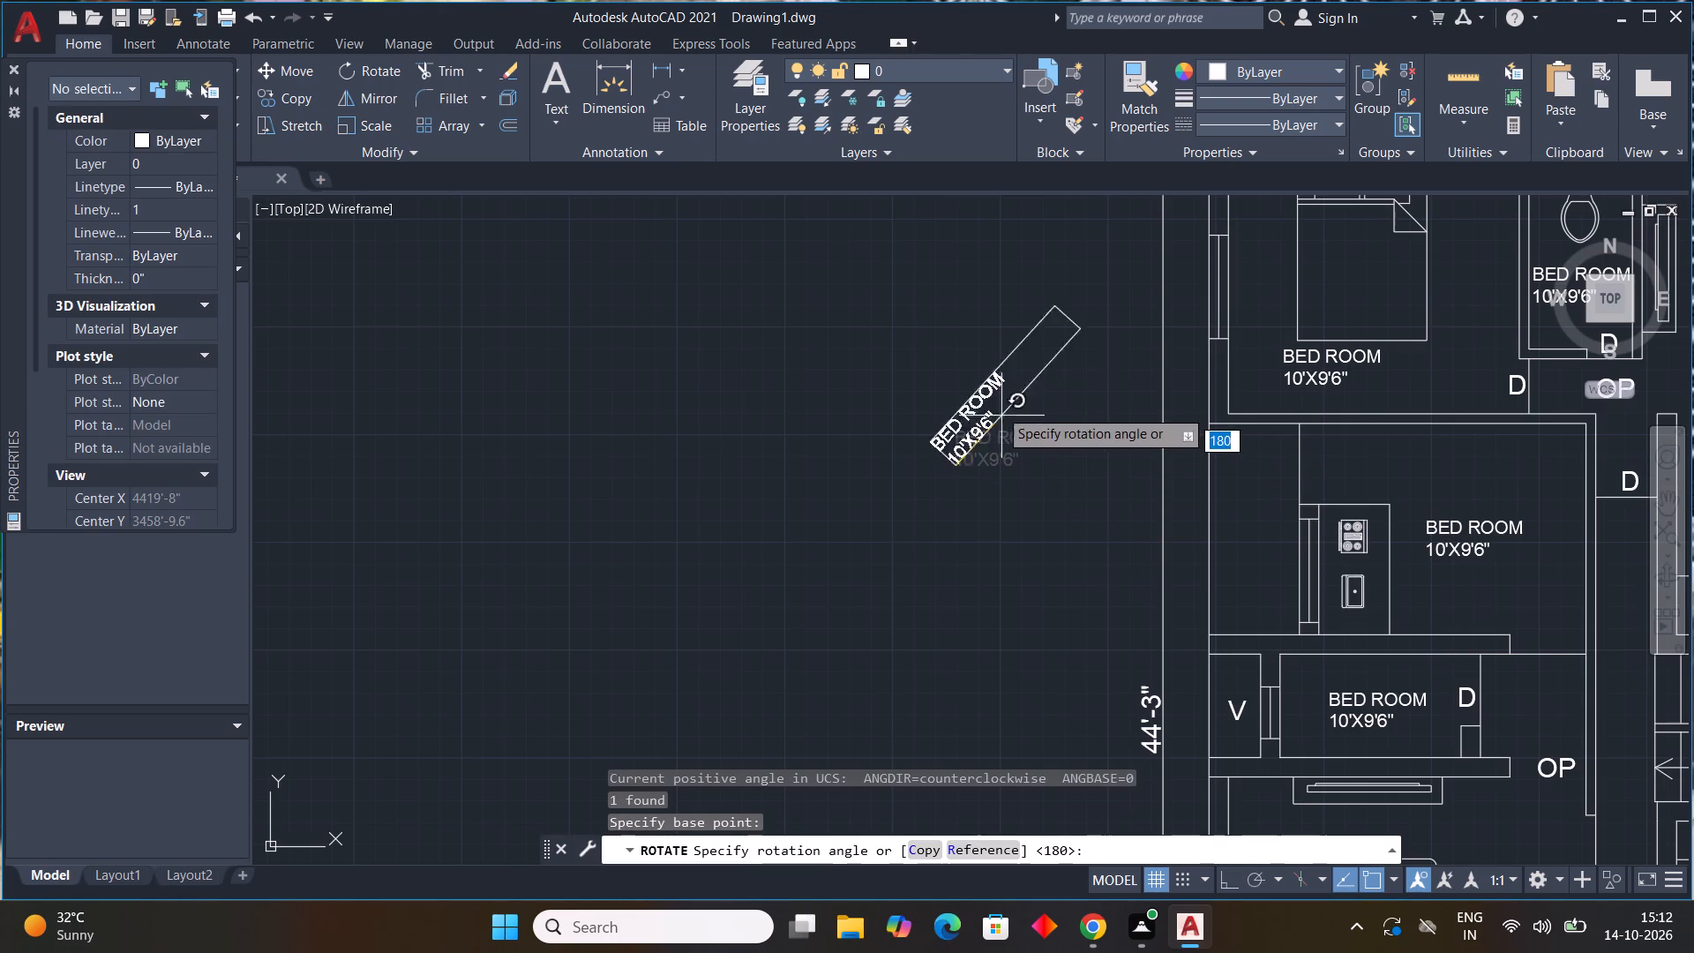
{"action": "key", "text": "F8"}
{"action": "left_click", "coordinate": [966, 379]}
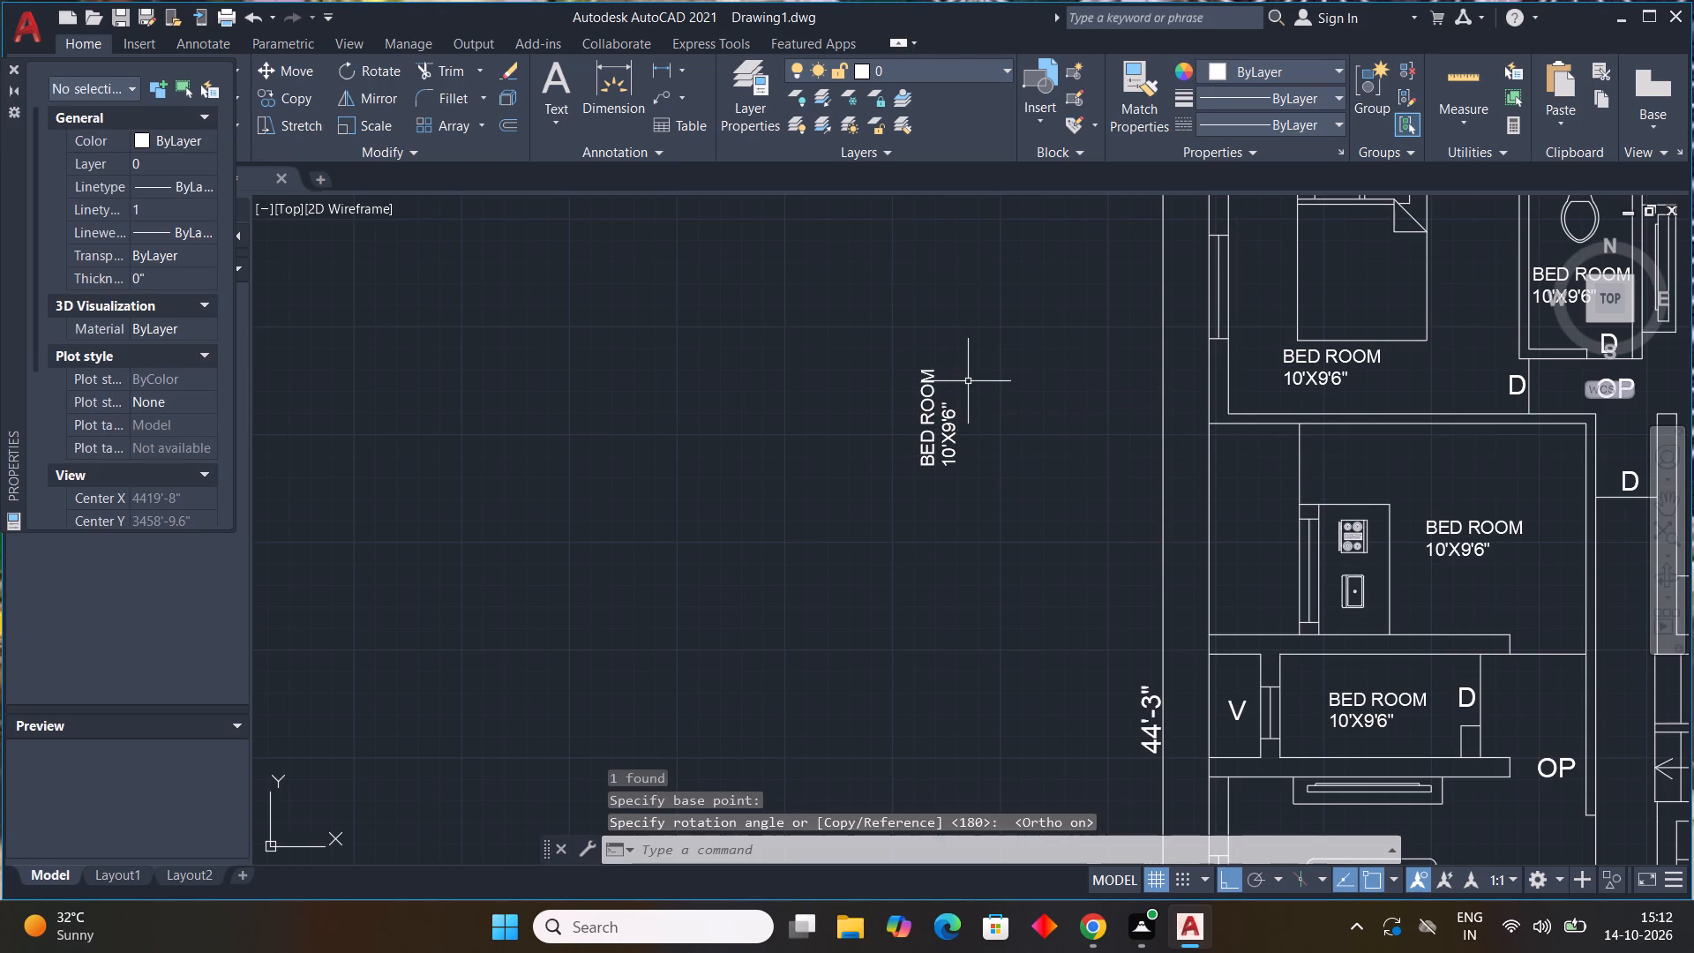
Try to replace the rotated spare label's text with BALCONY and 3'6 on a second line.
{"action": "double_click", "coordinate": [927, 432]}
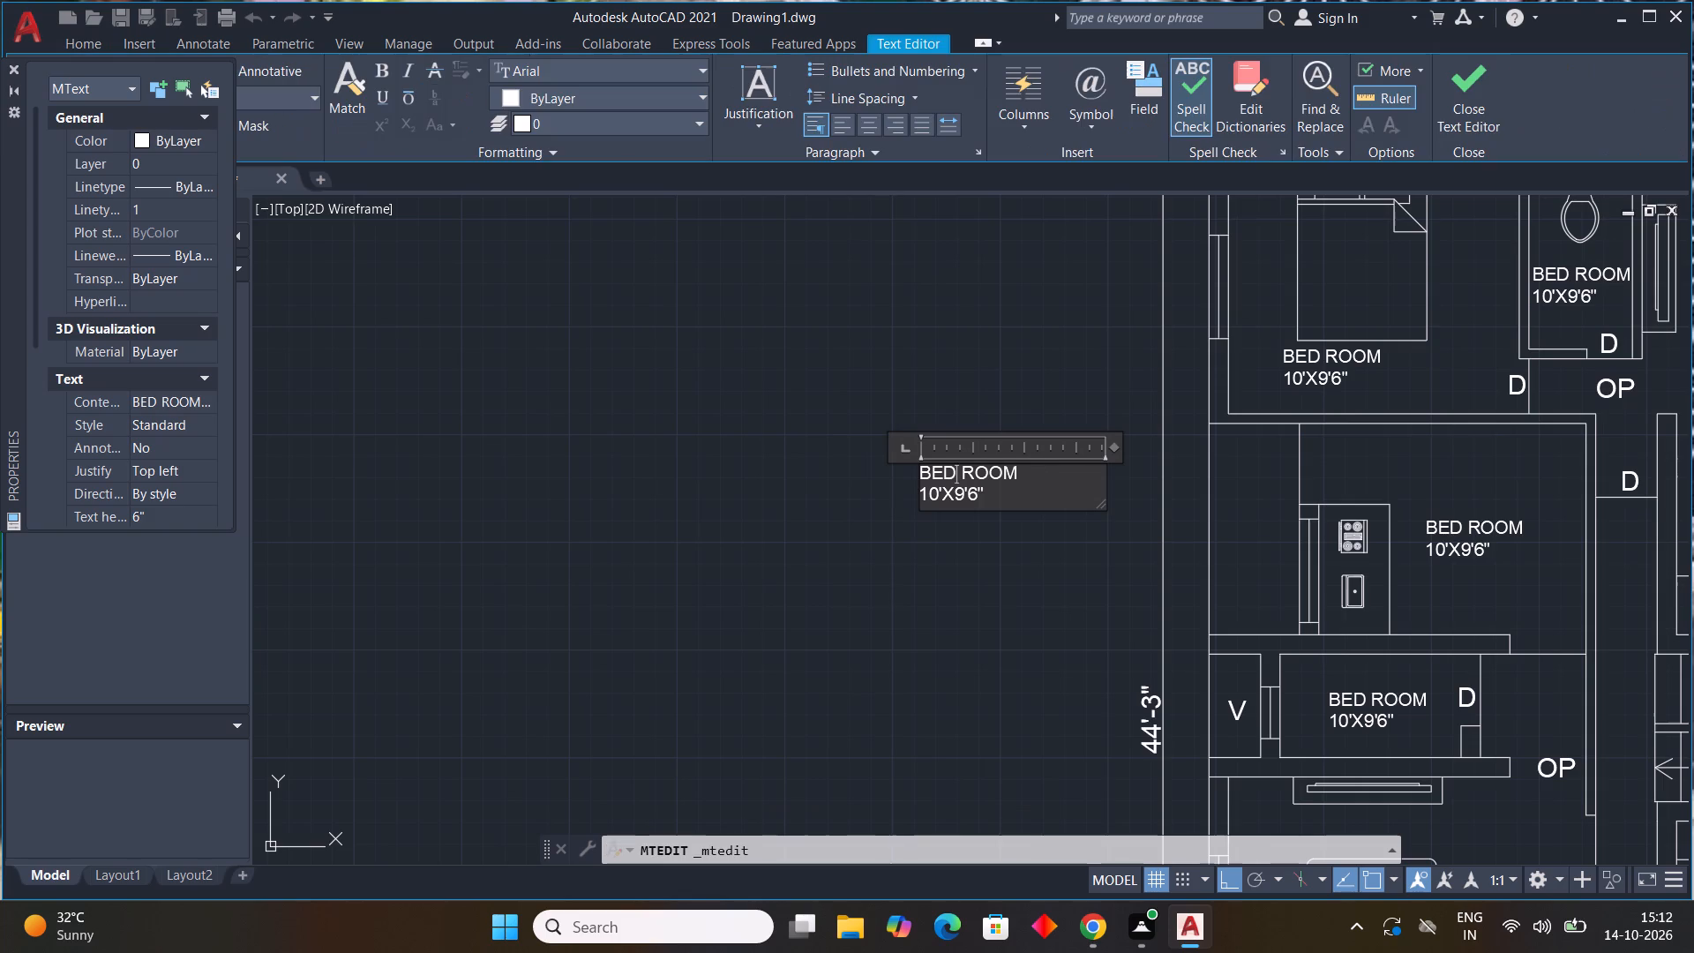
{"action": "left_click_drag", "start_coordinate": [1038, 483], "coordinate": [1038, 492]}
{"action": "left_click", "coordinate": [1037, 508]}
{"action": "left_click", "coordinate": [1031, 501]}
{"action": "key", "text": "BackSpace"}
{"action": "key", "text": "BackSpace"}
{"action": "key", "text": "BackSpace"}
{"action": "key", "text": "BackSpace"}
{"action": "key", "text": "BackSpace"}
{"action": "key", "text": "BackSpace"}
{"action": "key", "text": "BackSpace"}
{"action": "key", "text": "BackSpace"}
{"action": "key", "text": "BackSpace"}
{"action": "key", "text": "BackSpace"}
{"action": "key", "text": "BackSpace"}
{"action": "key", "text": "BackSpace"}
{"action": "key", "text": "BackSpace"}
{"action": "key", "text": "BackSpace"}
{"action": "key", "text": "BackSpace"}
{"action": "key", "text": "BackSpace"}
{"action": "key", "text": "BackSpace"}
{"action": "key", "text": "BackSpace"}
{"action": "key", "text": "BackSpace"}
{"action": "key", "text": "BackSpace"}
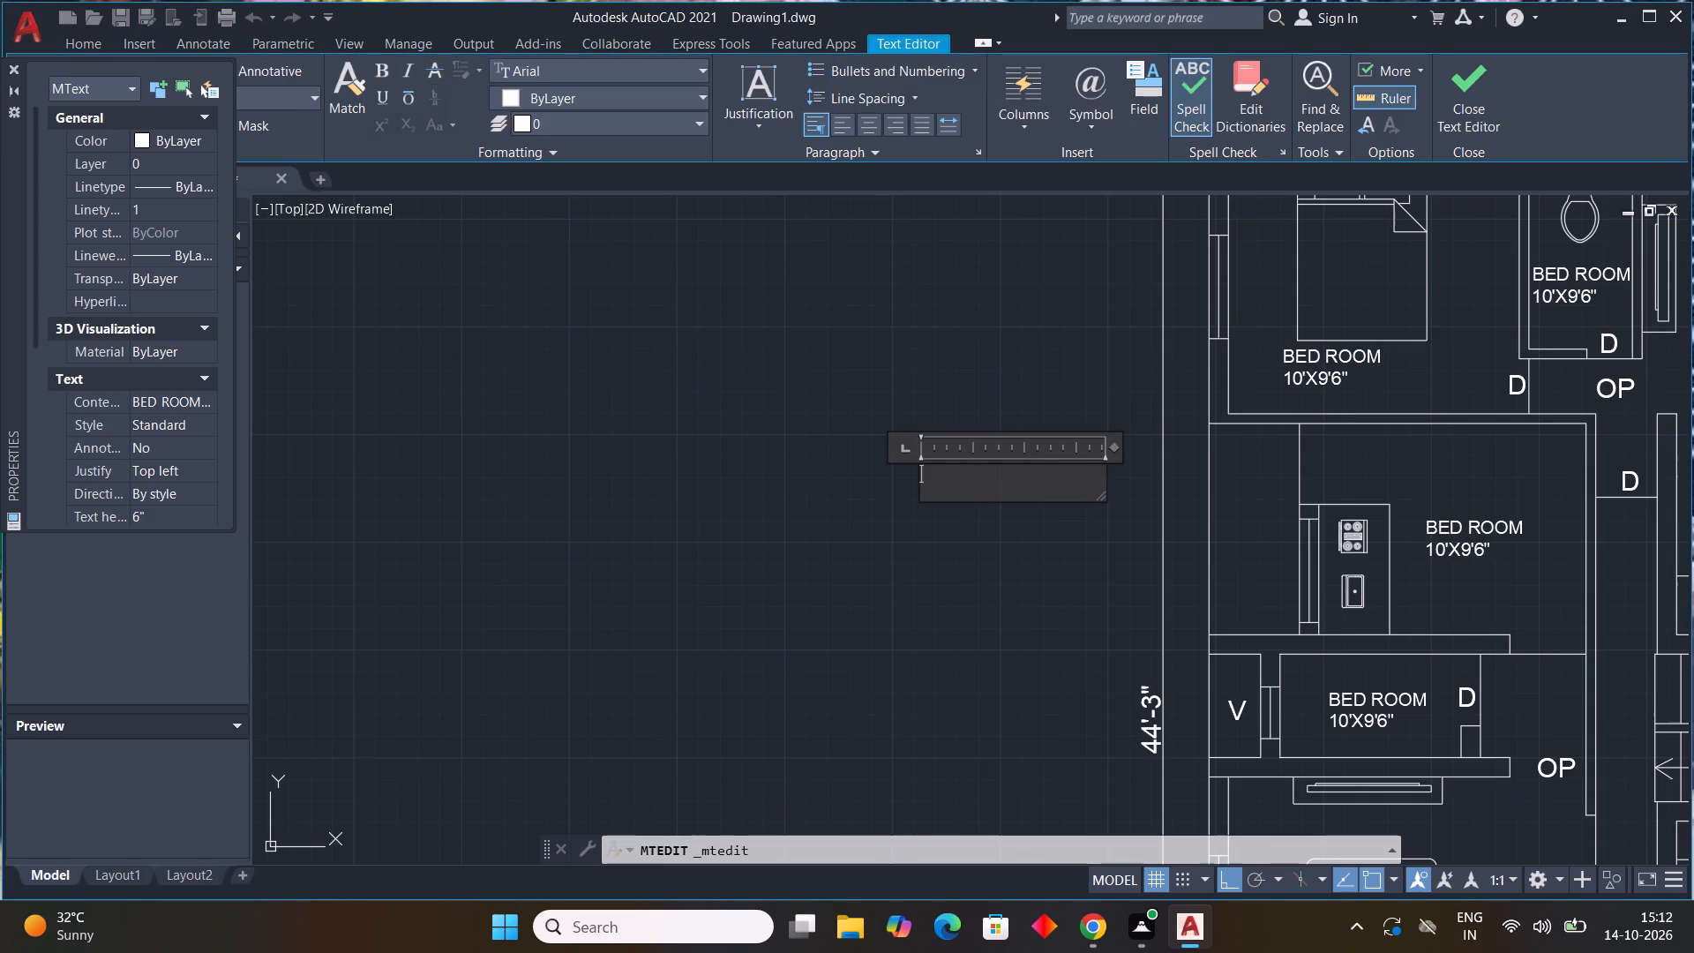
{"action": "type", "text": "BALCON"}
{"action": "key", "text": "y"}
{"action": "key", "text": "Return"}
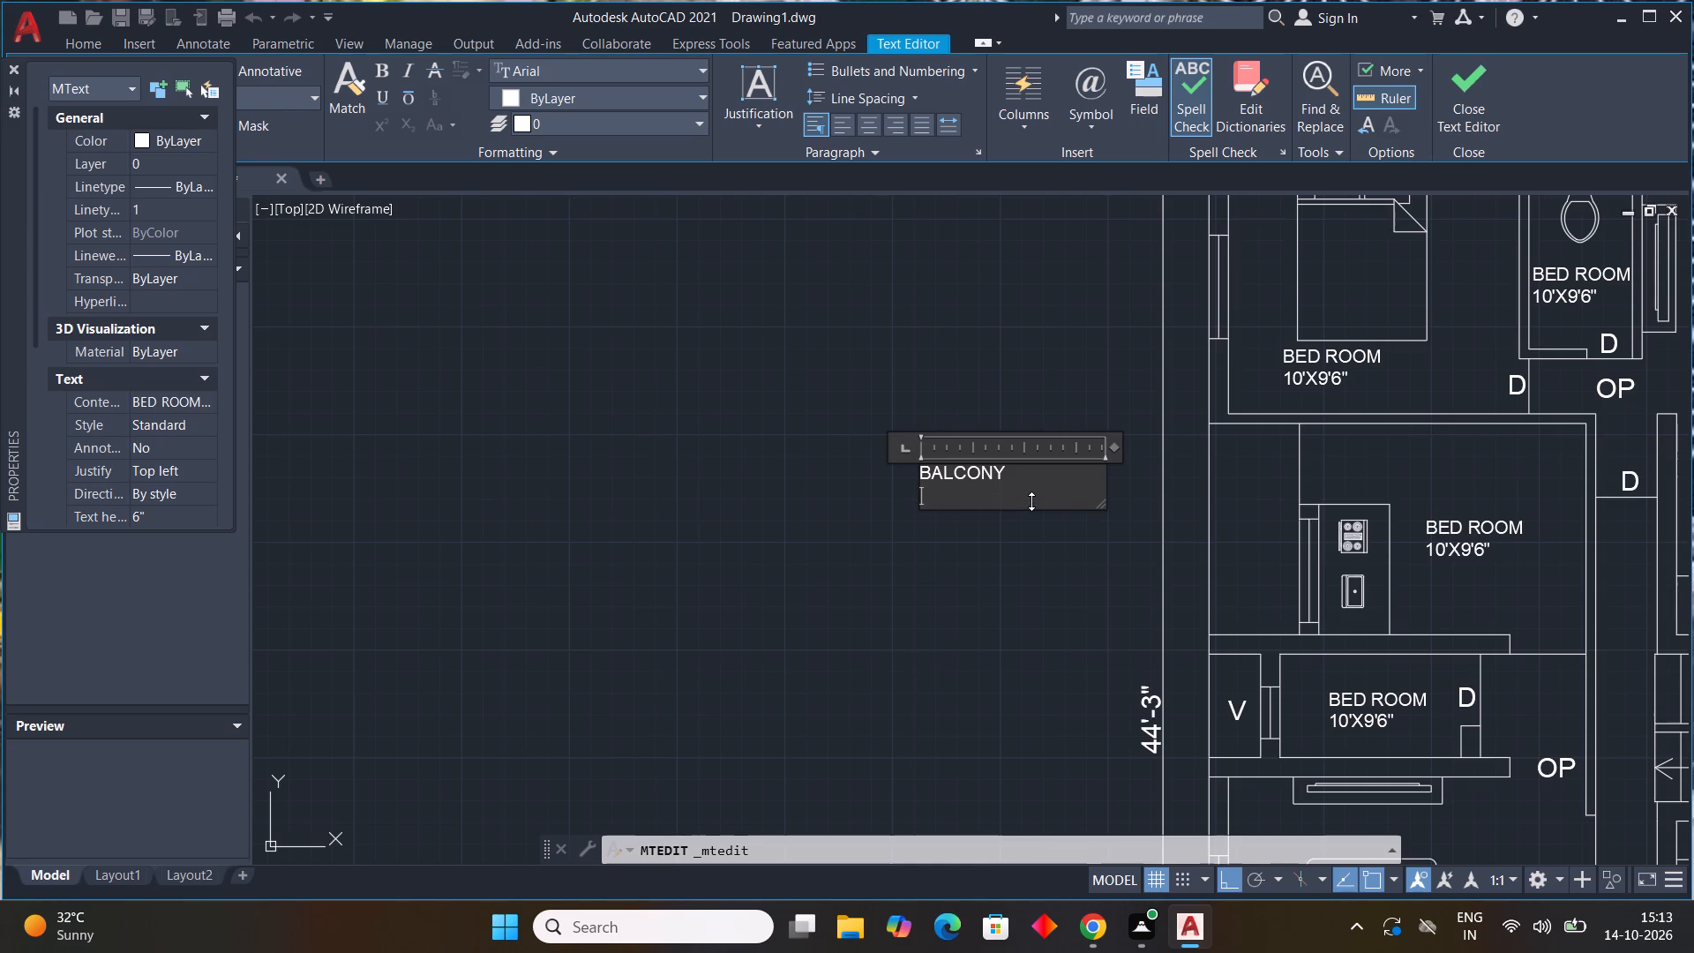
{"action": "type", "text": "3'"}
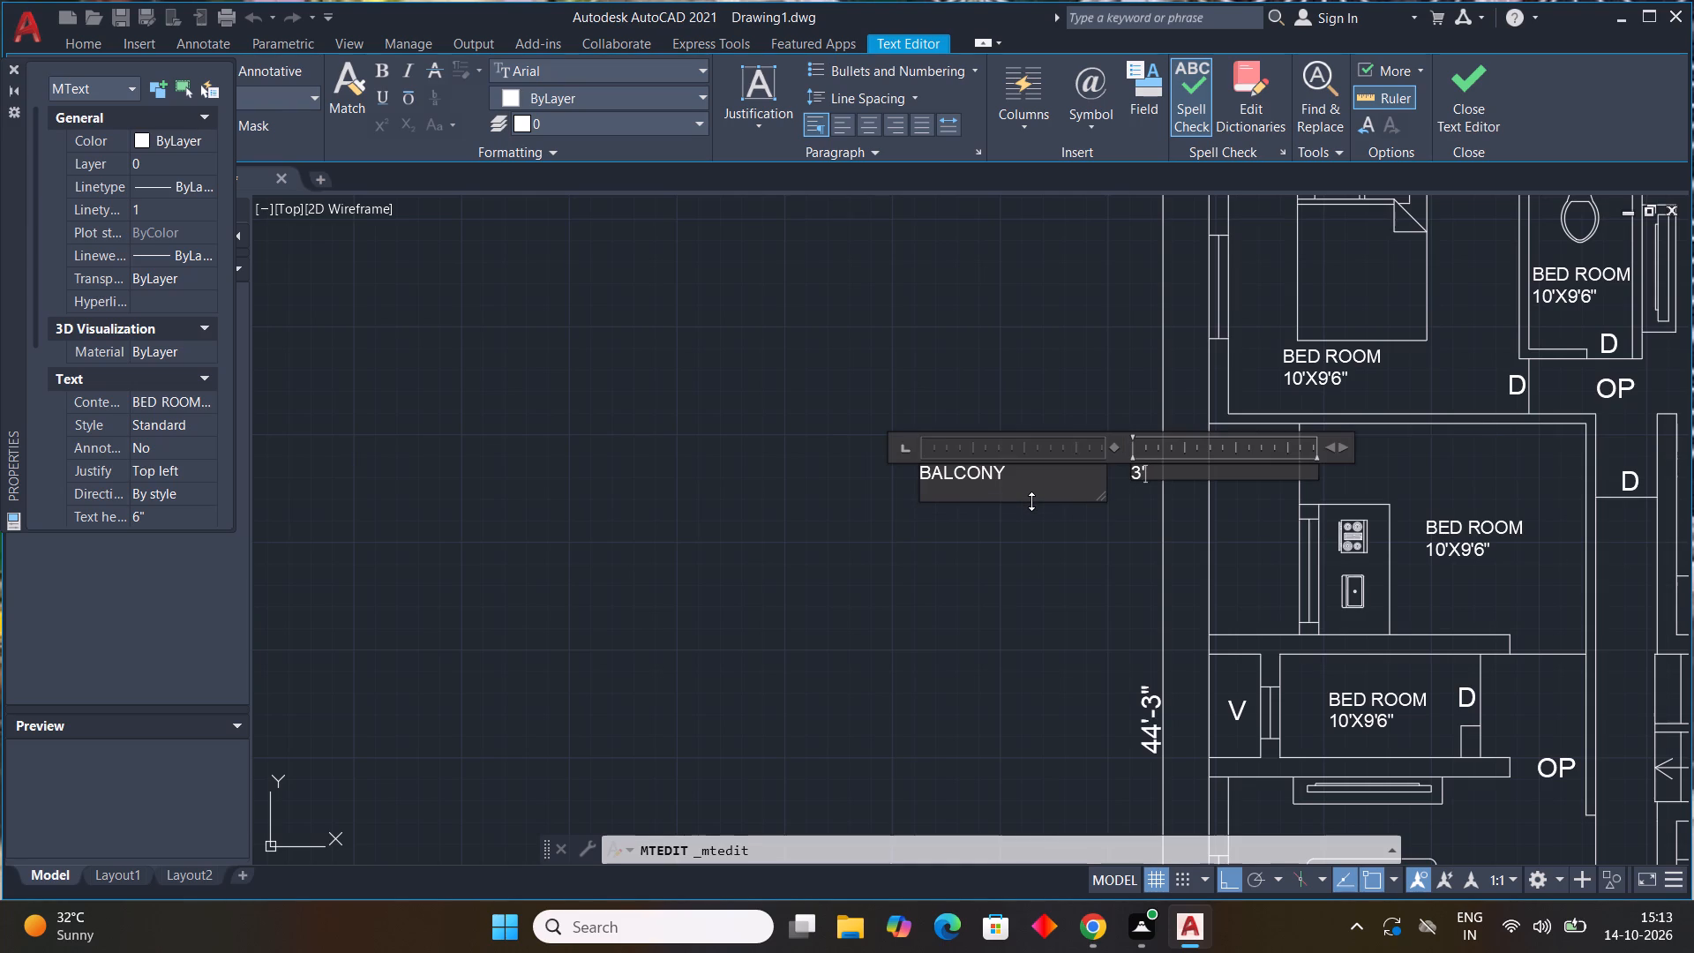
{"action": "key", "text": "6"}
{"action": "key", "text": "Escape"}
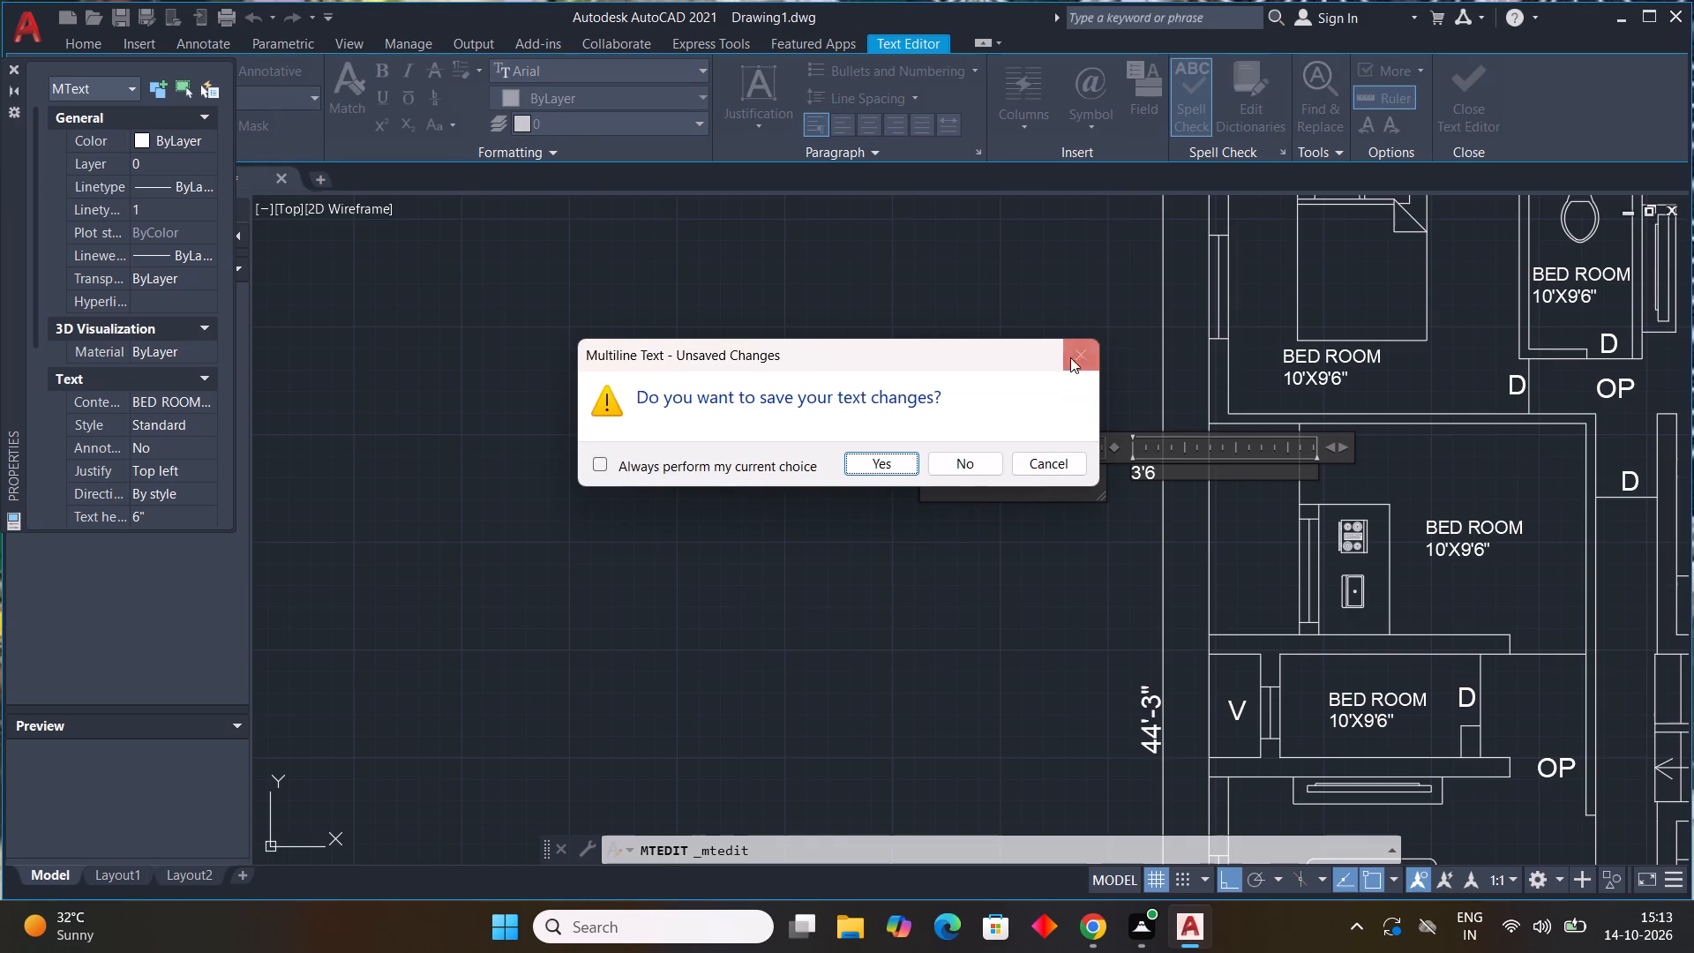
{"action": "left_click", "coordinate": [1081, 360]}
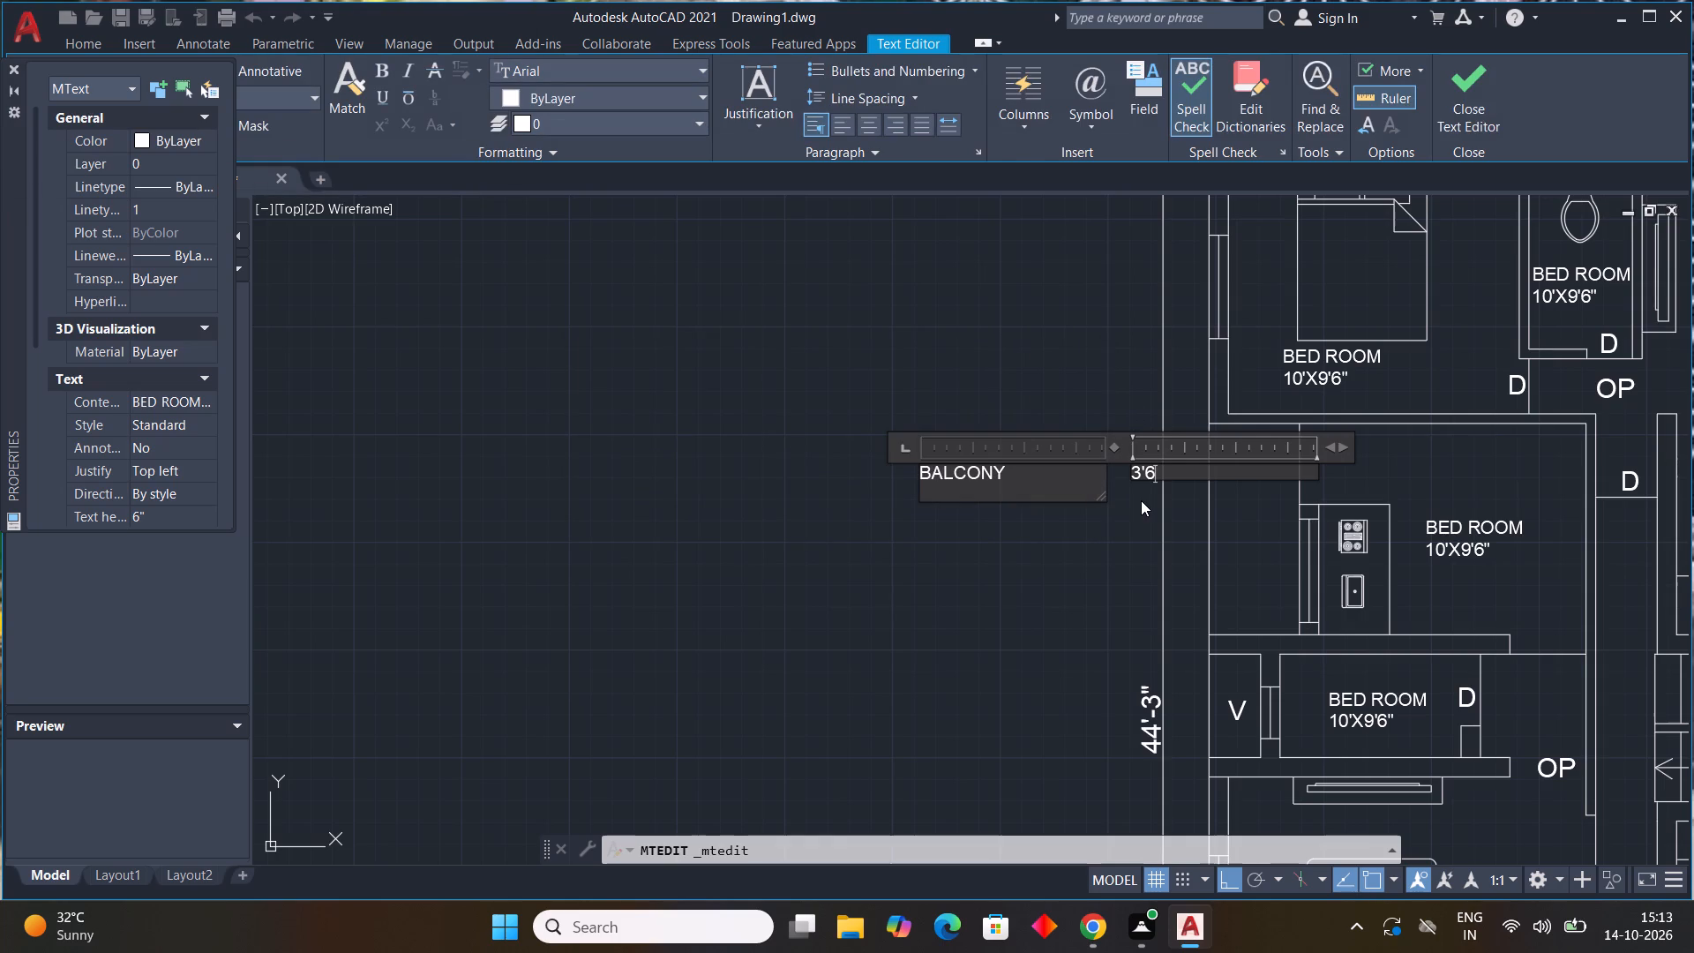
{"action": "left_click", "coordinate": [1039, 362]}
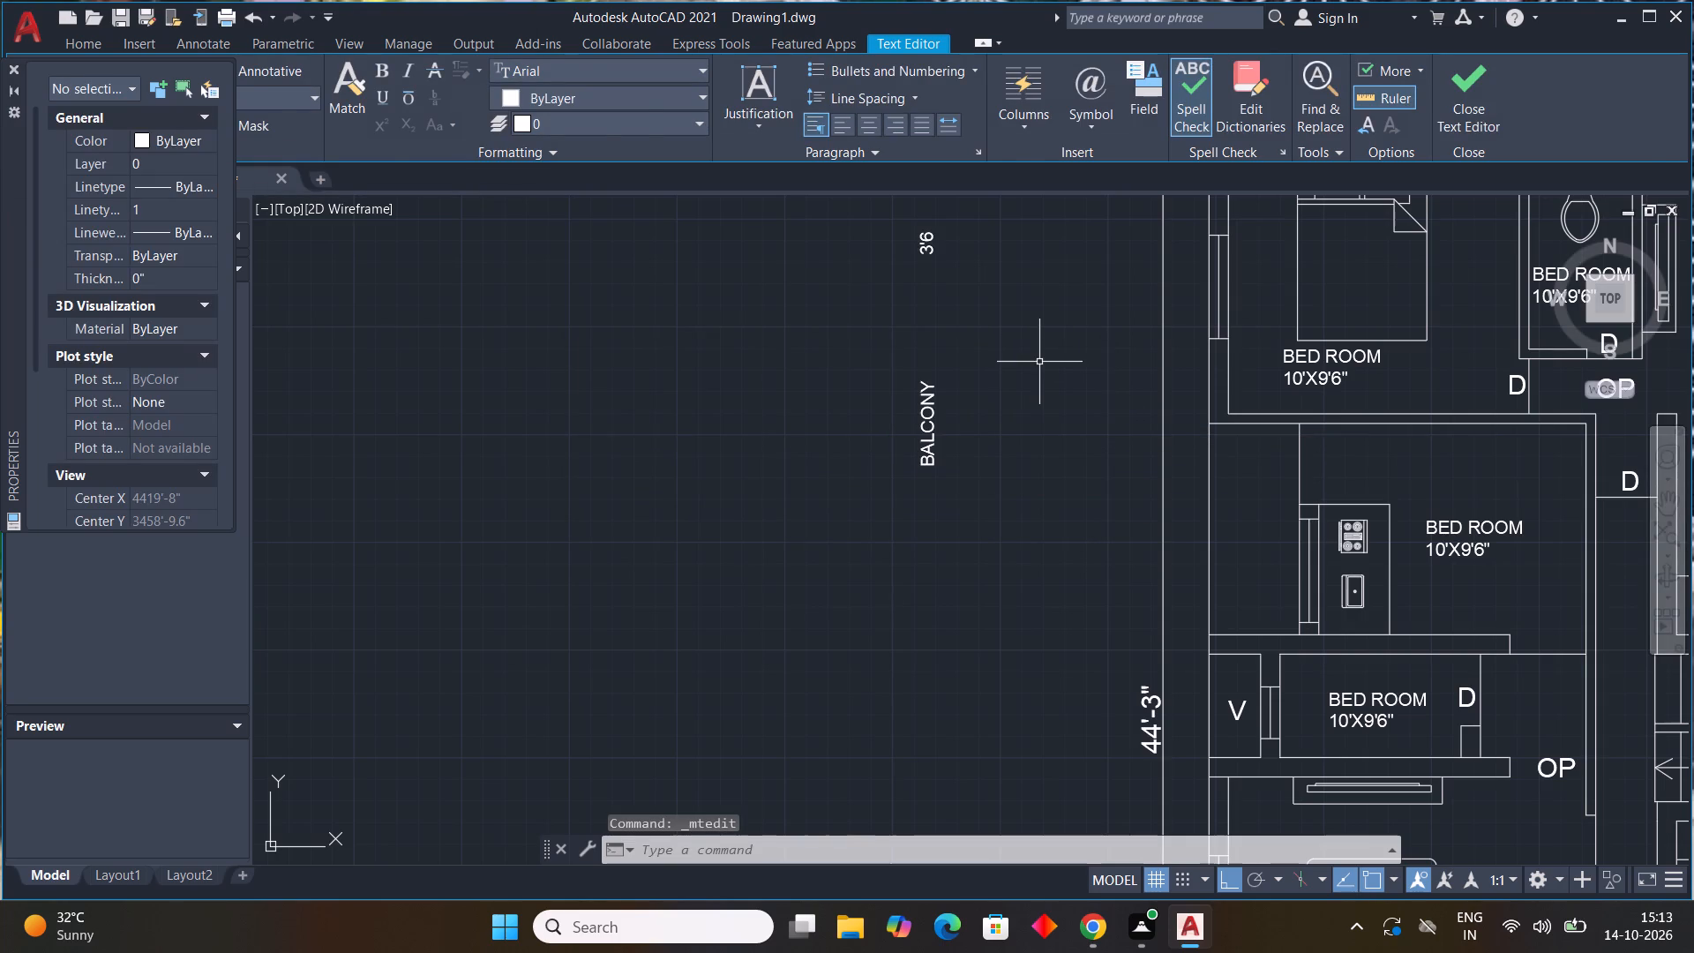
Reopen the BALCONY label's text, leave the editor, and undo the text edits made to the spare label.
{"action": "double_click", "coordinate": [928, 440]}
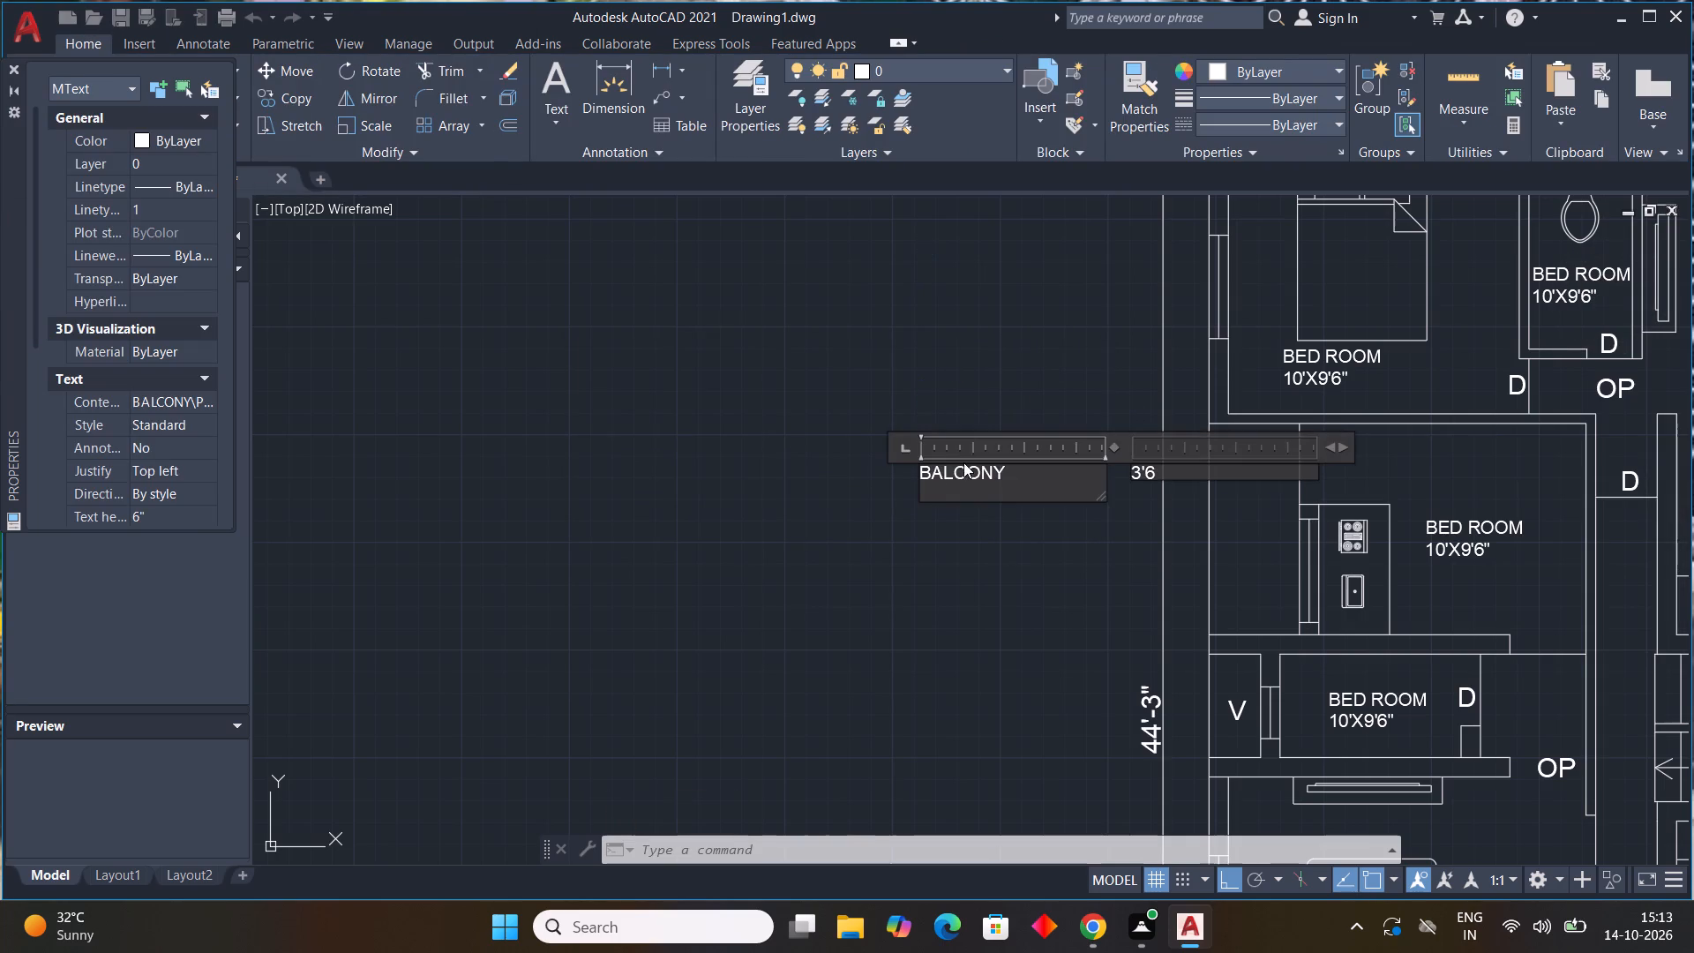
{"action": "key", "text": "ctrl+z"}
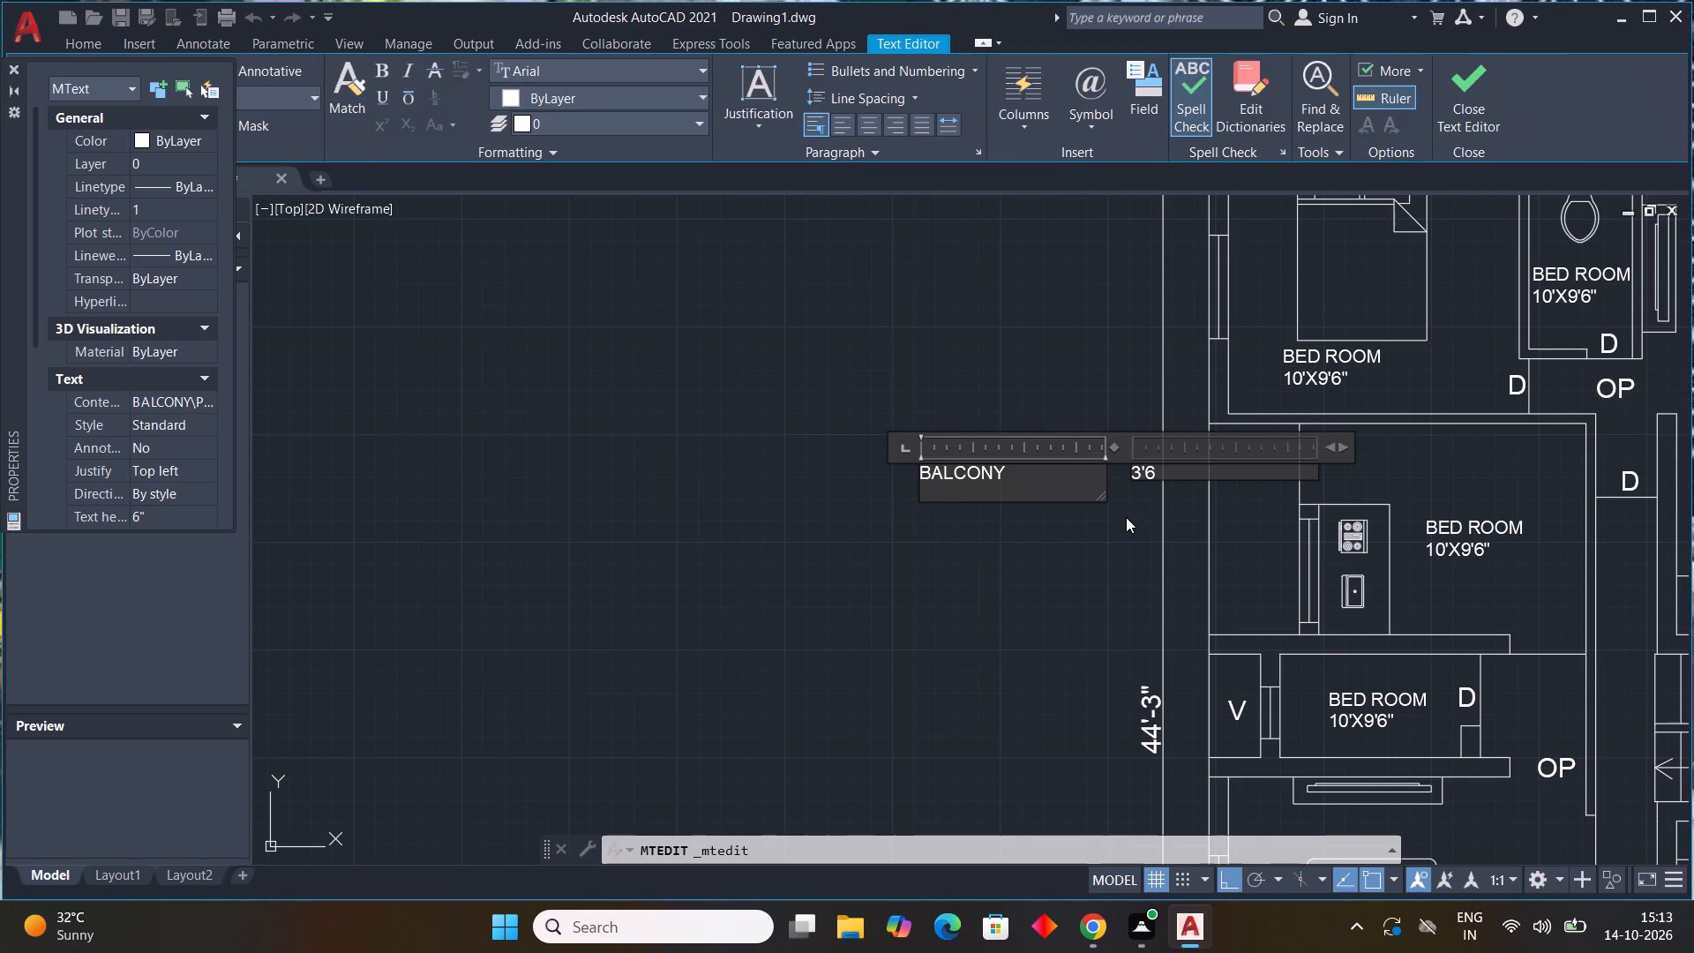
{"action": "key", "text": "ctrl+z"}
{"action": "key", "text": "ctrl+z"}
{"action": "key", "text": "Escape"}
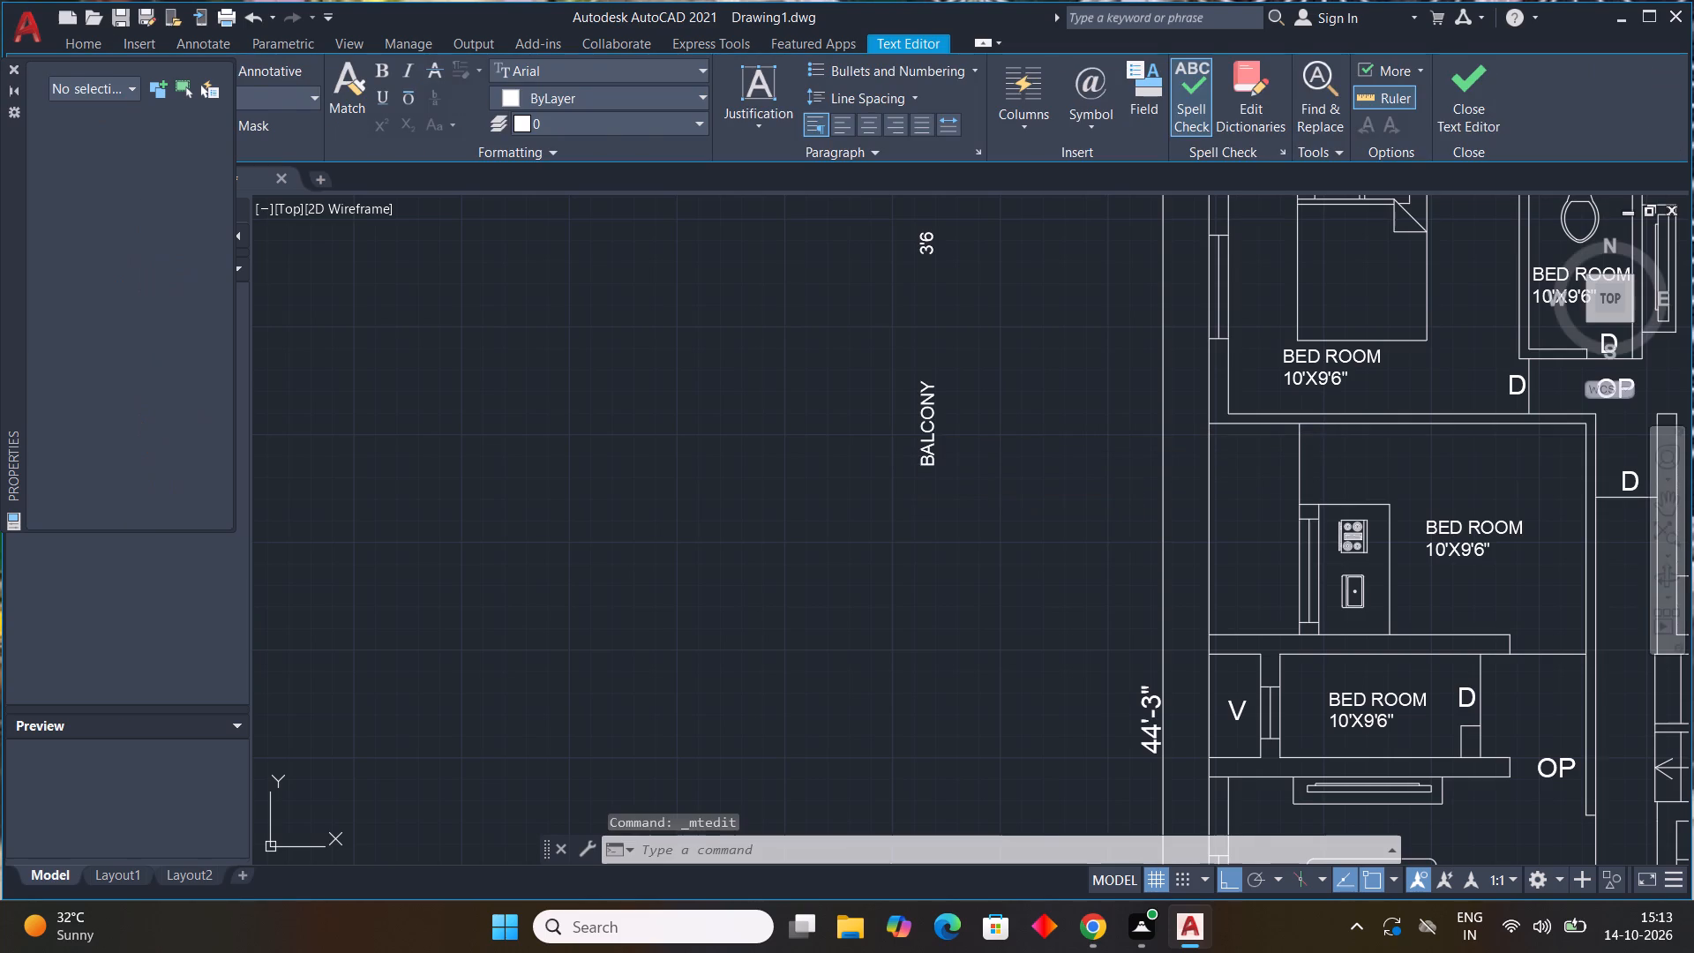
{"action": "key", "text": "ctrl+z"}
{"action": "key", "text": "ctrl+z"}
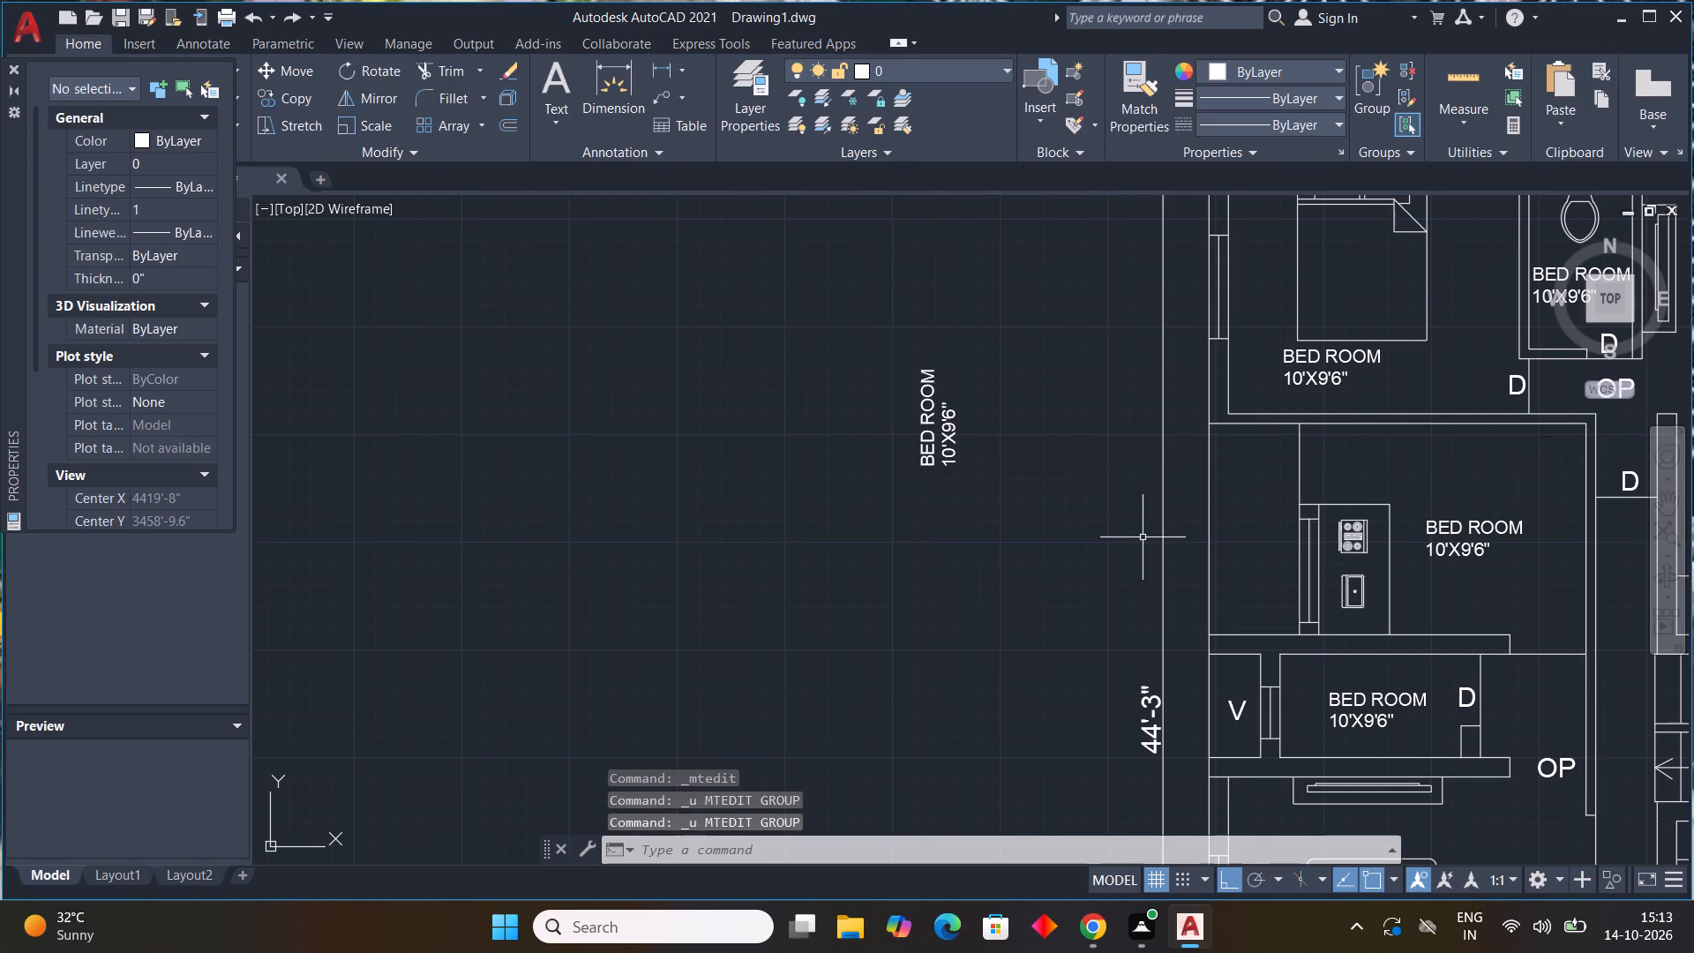
Replace the rotated spare label's text with BALCONY and 3'6"X8'2" on a second line.
{"action": "double_click", "coordinate": [941, 449]}
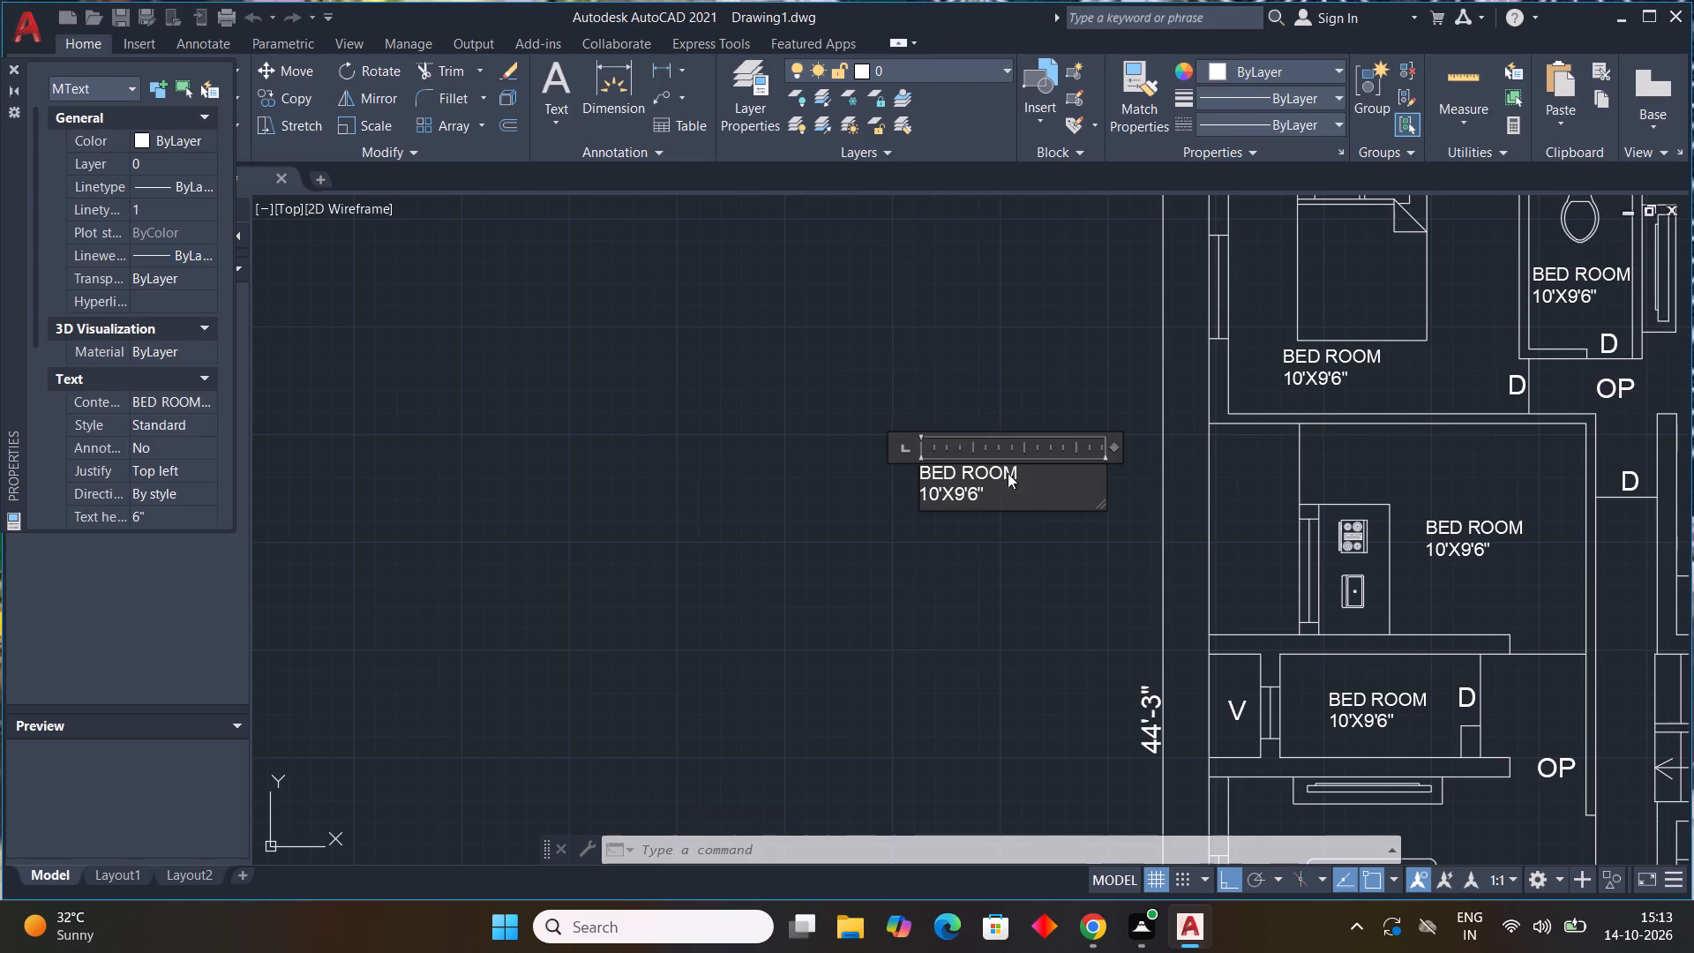
{"action": "left_click", "coordinate": [1005, 488]}
{"action": "key", "text": "BackSpace"}
{"action": "key", "text": "BackSpace"}
{"action": "key", "text": "BackSpace"}
{"action": "key", "text": "BackSpace"}
{"action": "key", "text": "BackSpace"}
{"action": "key", "text": "BackSpace"}
{"action": "key", "text": "BackSpace"}
{"action": "key", "text": "BackSpace"}
{"action": "key", "text": "BackSpace"}
{"action": "key", "text": "BackSpace"}
{"action": "key", "text": "BackSpace"}
{"action": "key", "text": "BackSpace"}
{"action": "key", "text": "BackSpace"}
{"action": "key", "text": "BackSpace"}
{"action": "key", "text": "BackSpace"}
{"action": "key", "text": "BackSpace"}
{"action": "key", "text": "BackSpace"}
{"action": "key", "text": "BackSpace"}
{"action": "key", "text": "BackSpace"}
{"action": "key", "text": "BackSpace"}
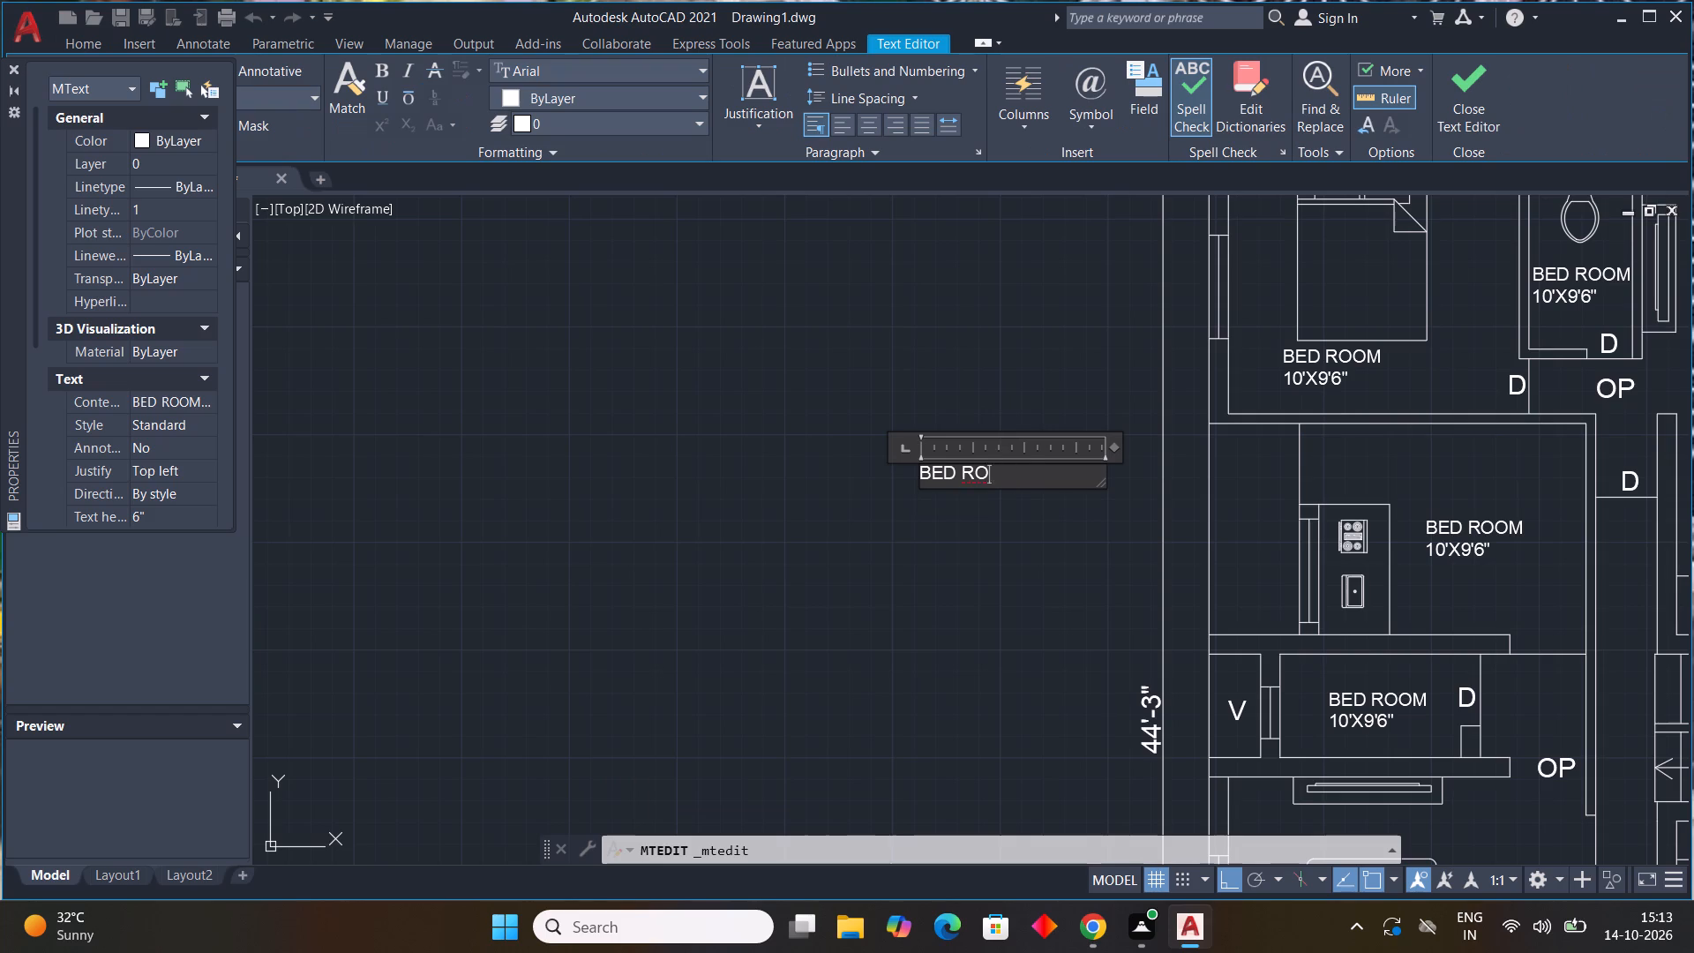
{"action": "type", "text": "BALCONY"}
{"action": "key", "text": "Return"}
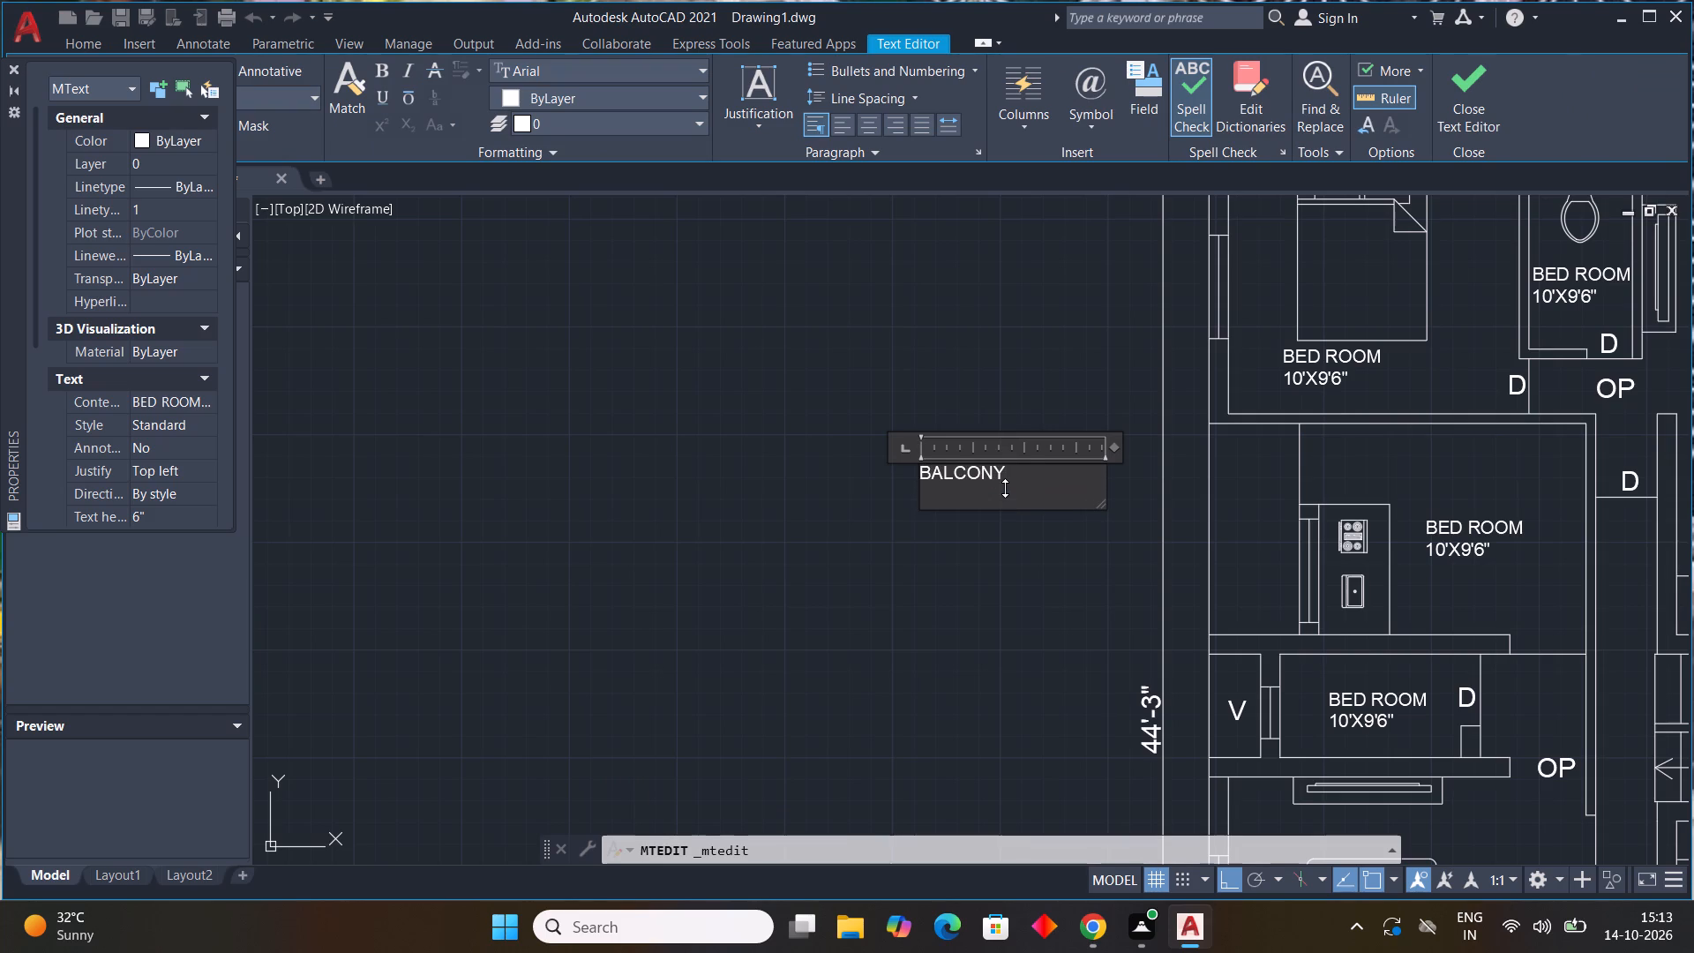
{"action": "type", "text": "3'6"}
{"action": "key", "text": "shift+quotedbl"}
{"action": "key", "text": "x"}
{"action": "type", "text": "8'"}
{"action": "type", "text": "2\""}
{"action": "left_click", "coordinate": [948, 364]}
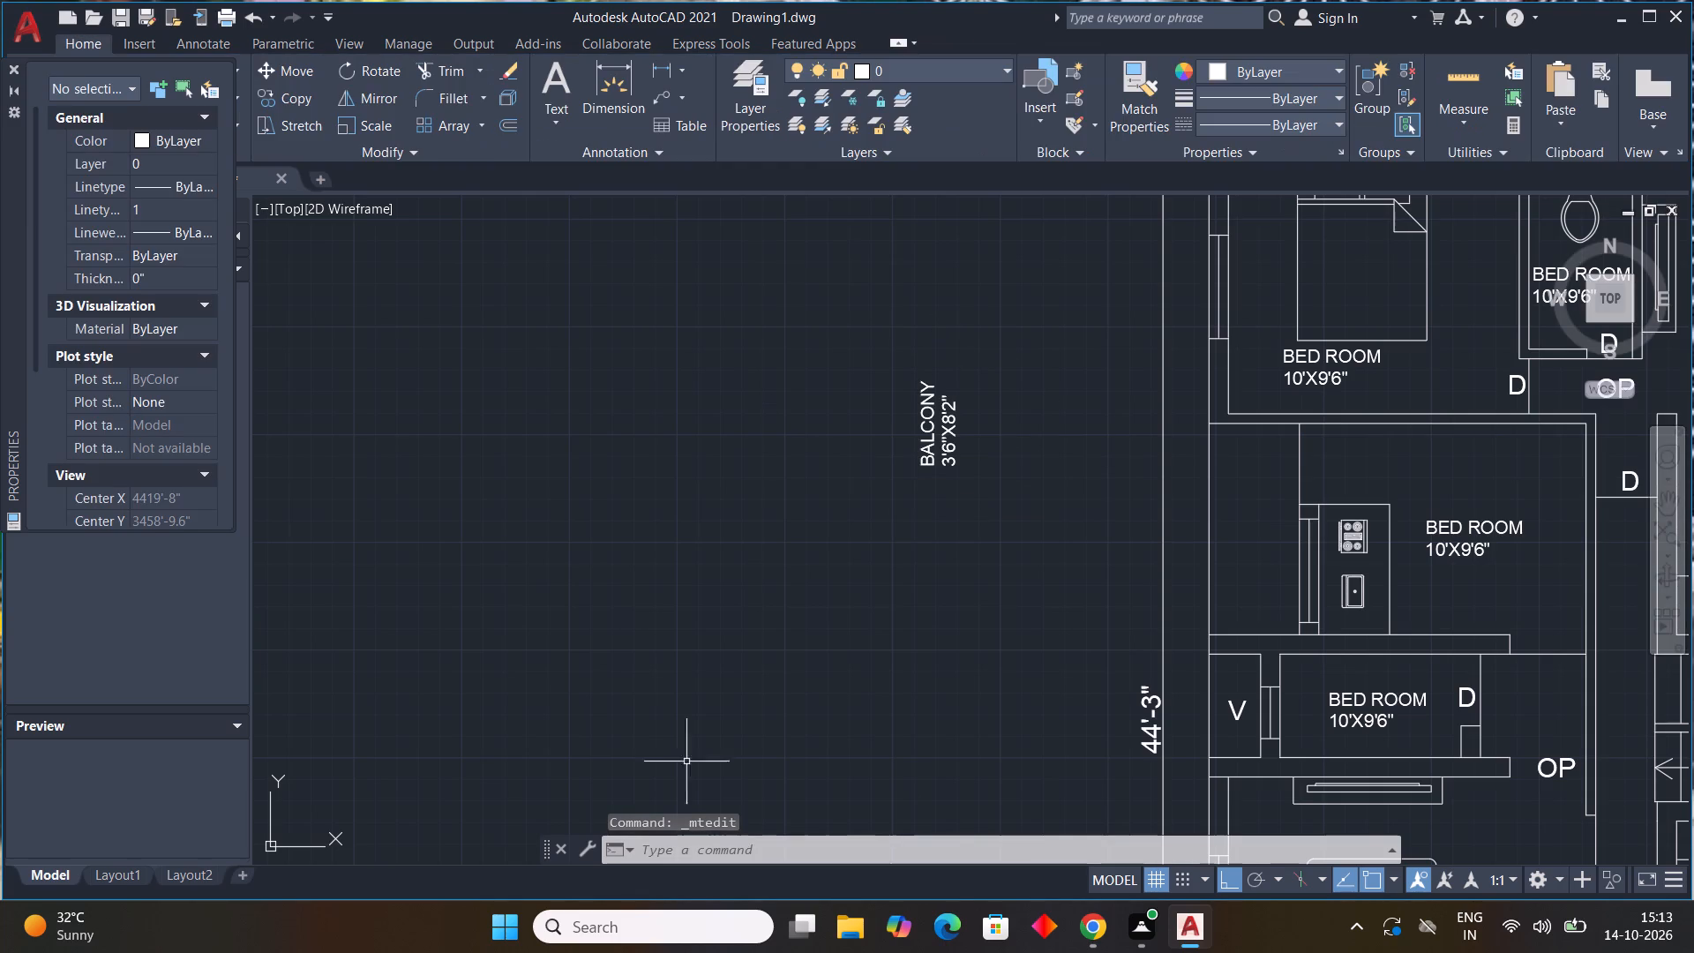
Copy the vertical BALCONY label into the balcony on the plan's left side, with Ortho off.
{"action": "left_click", "coordinate": [943, 460]}
{"action": "key", "text": "c"}
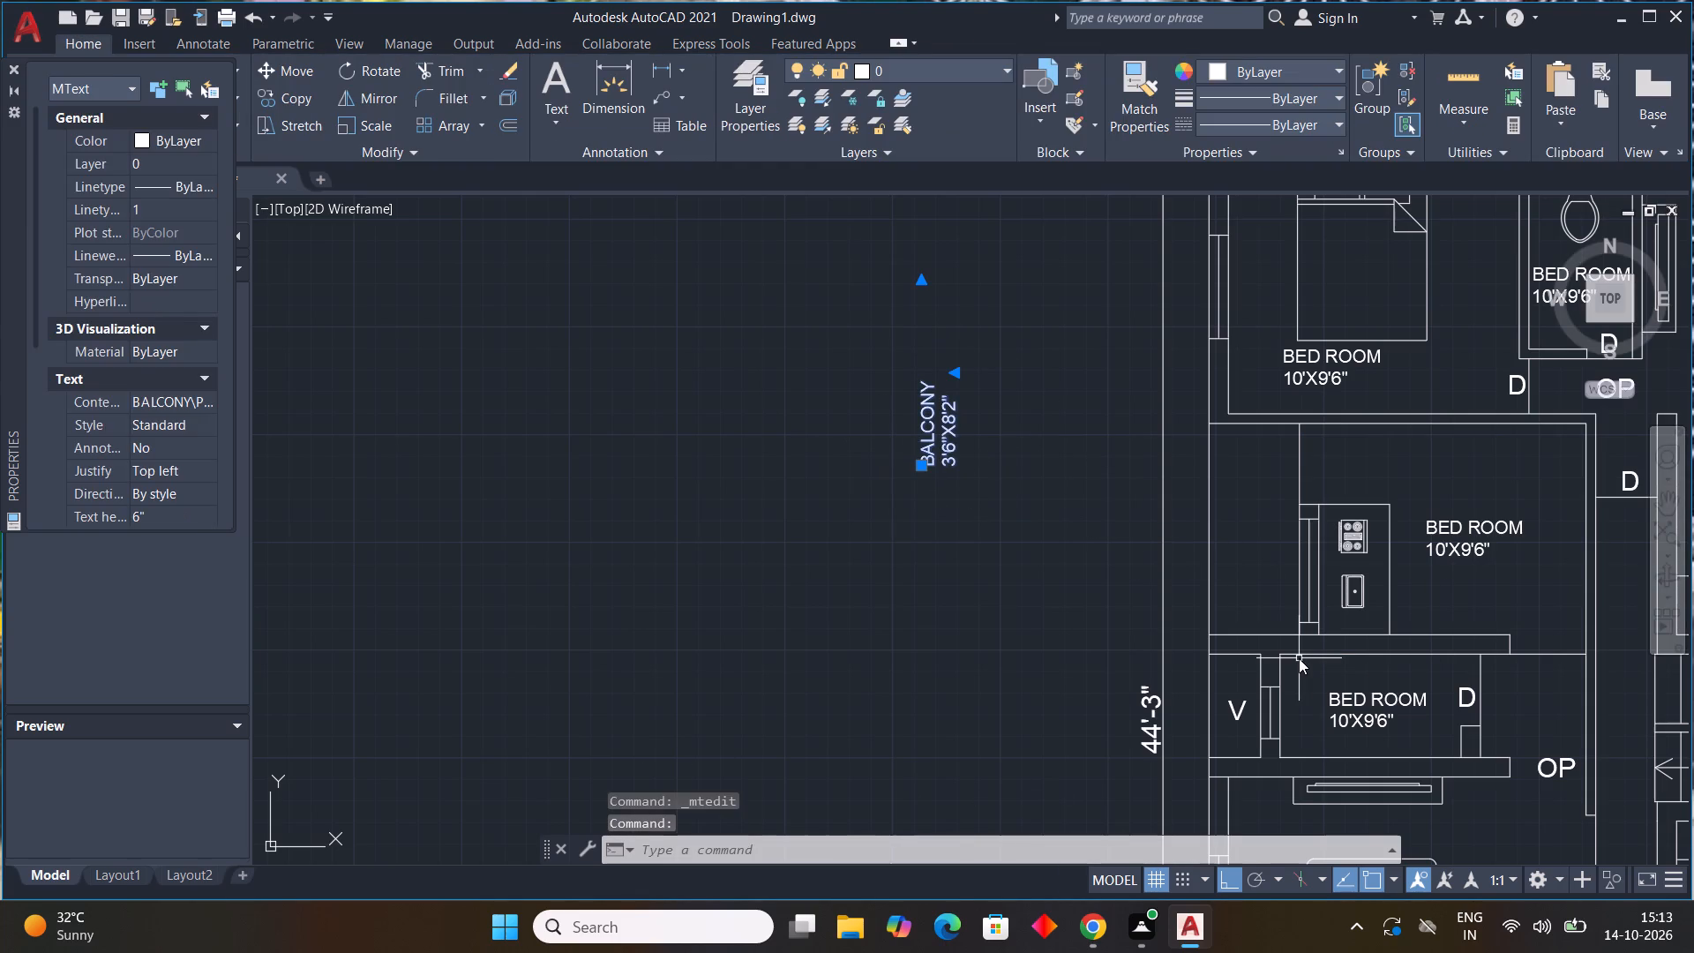
{"action": "key", "text": "o"}
{"action": "key", "text": "space"}
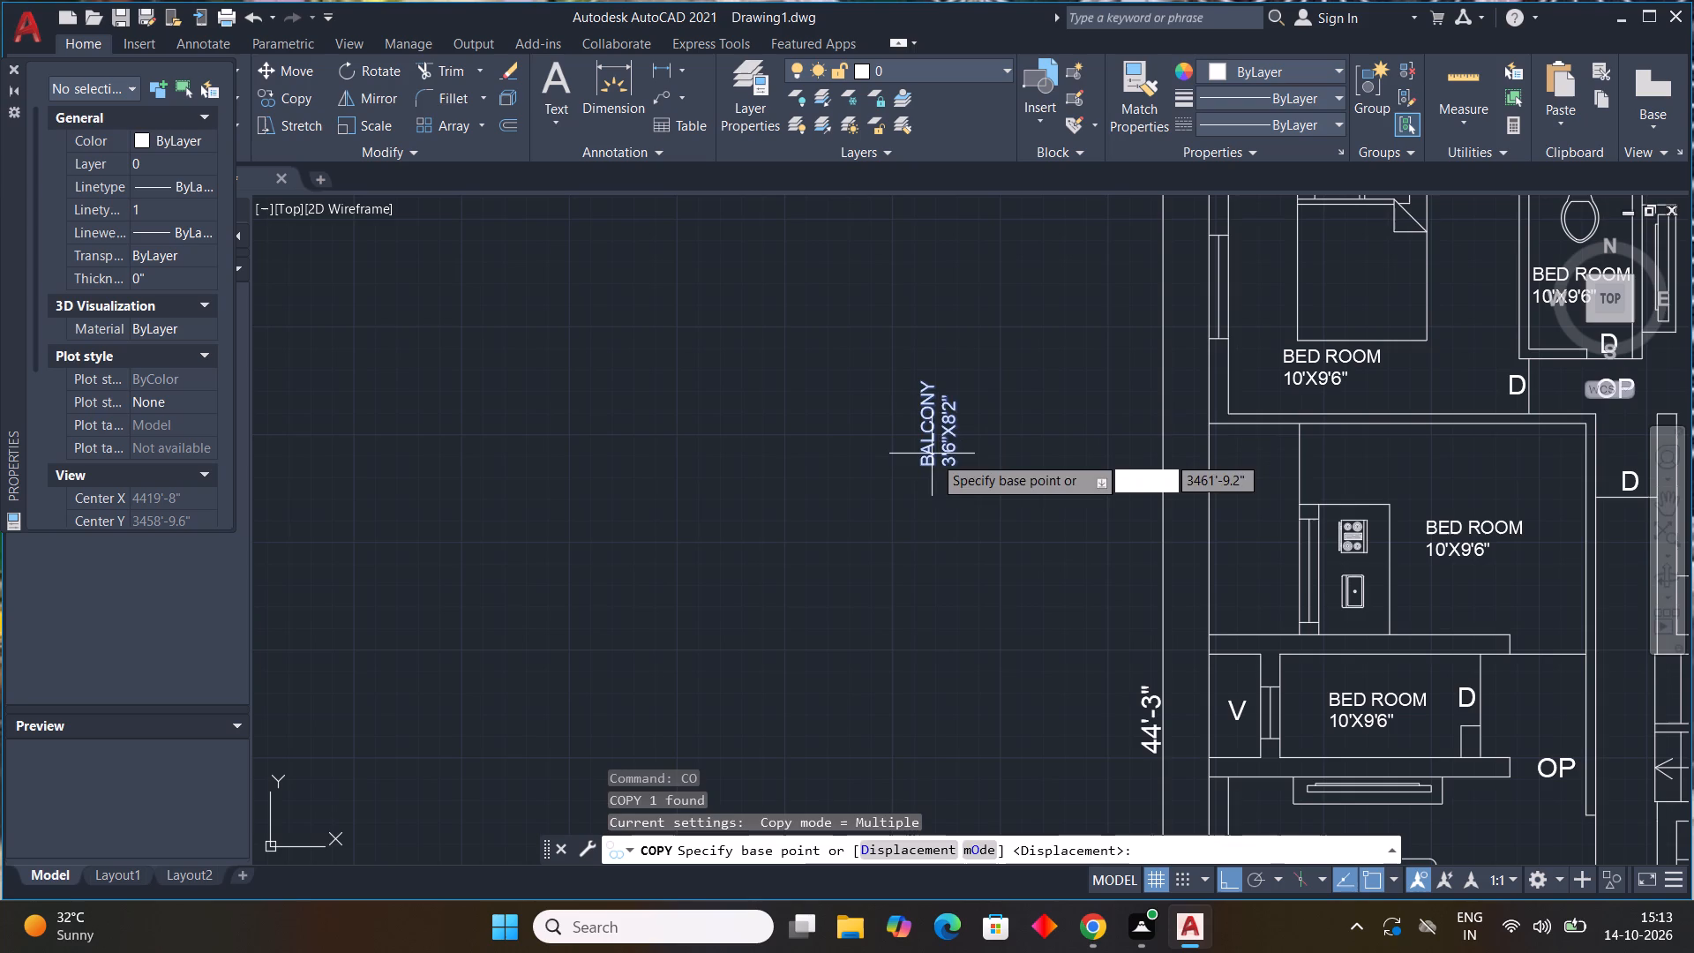
{"action": "left_click", "coordinate": [933, 455]}
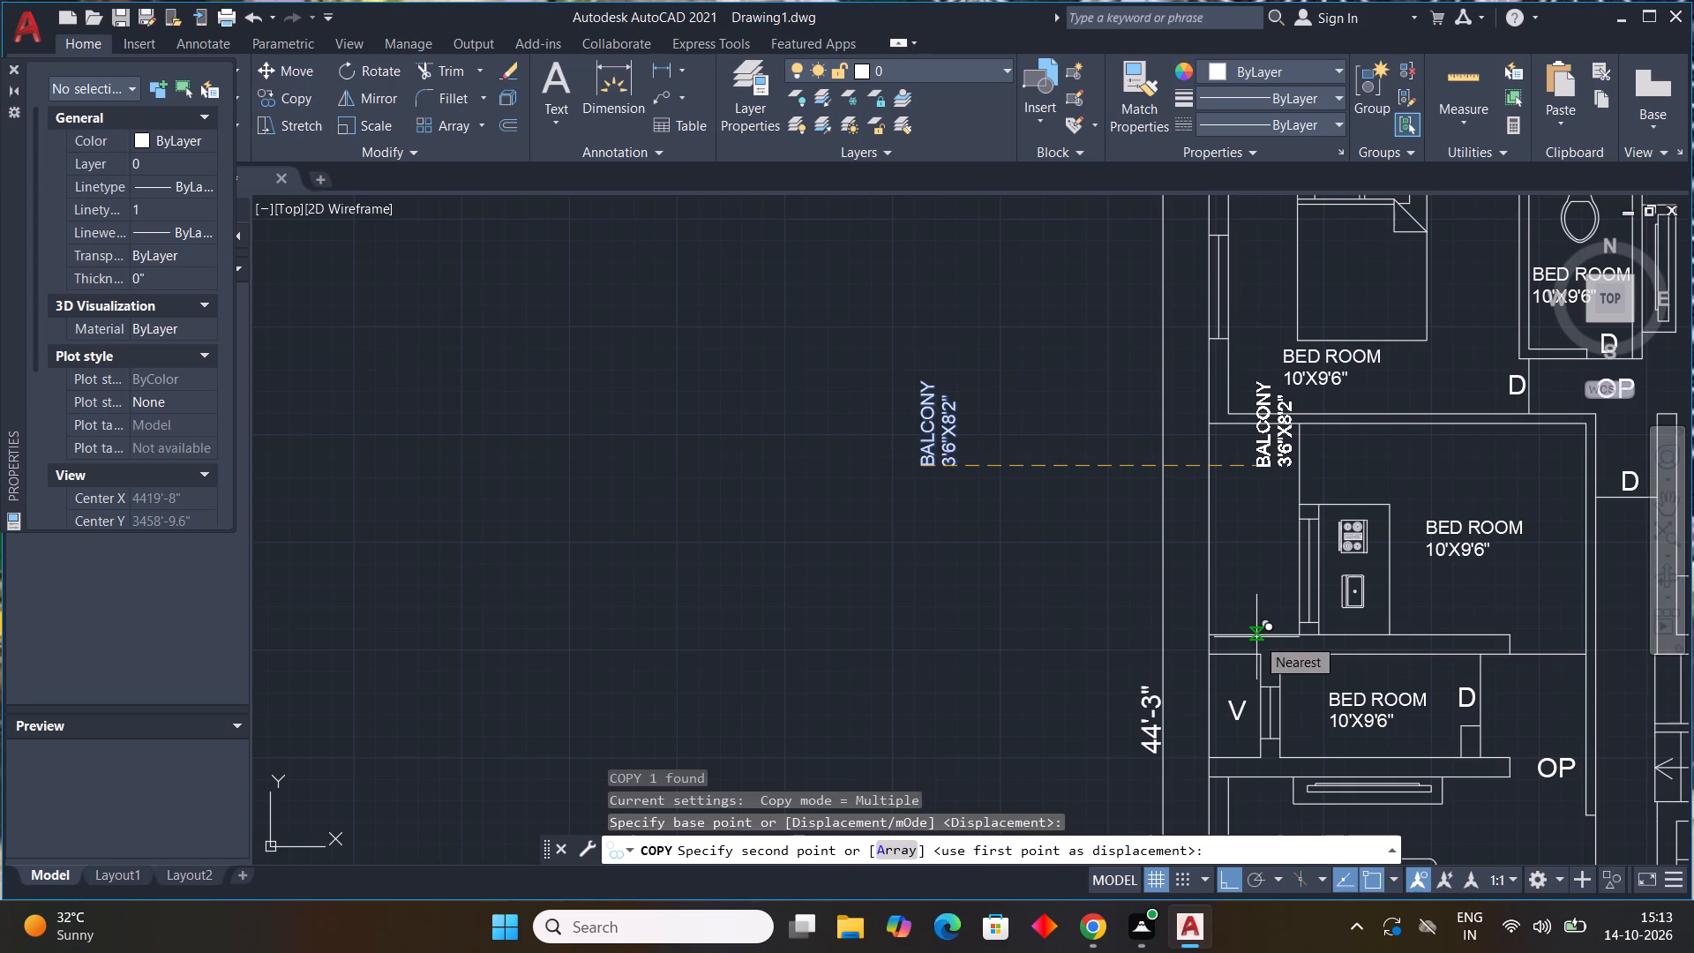
{"action": "key", "text": "F8"}
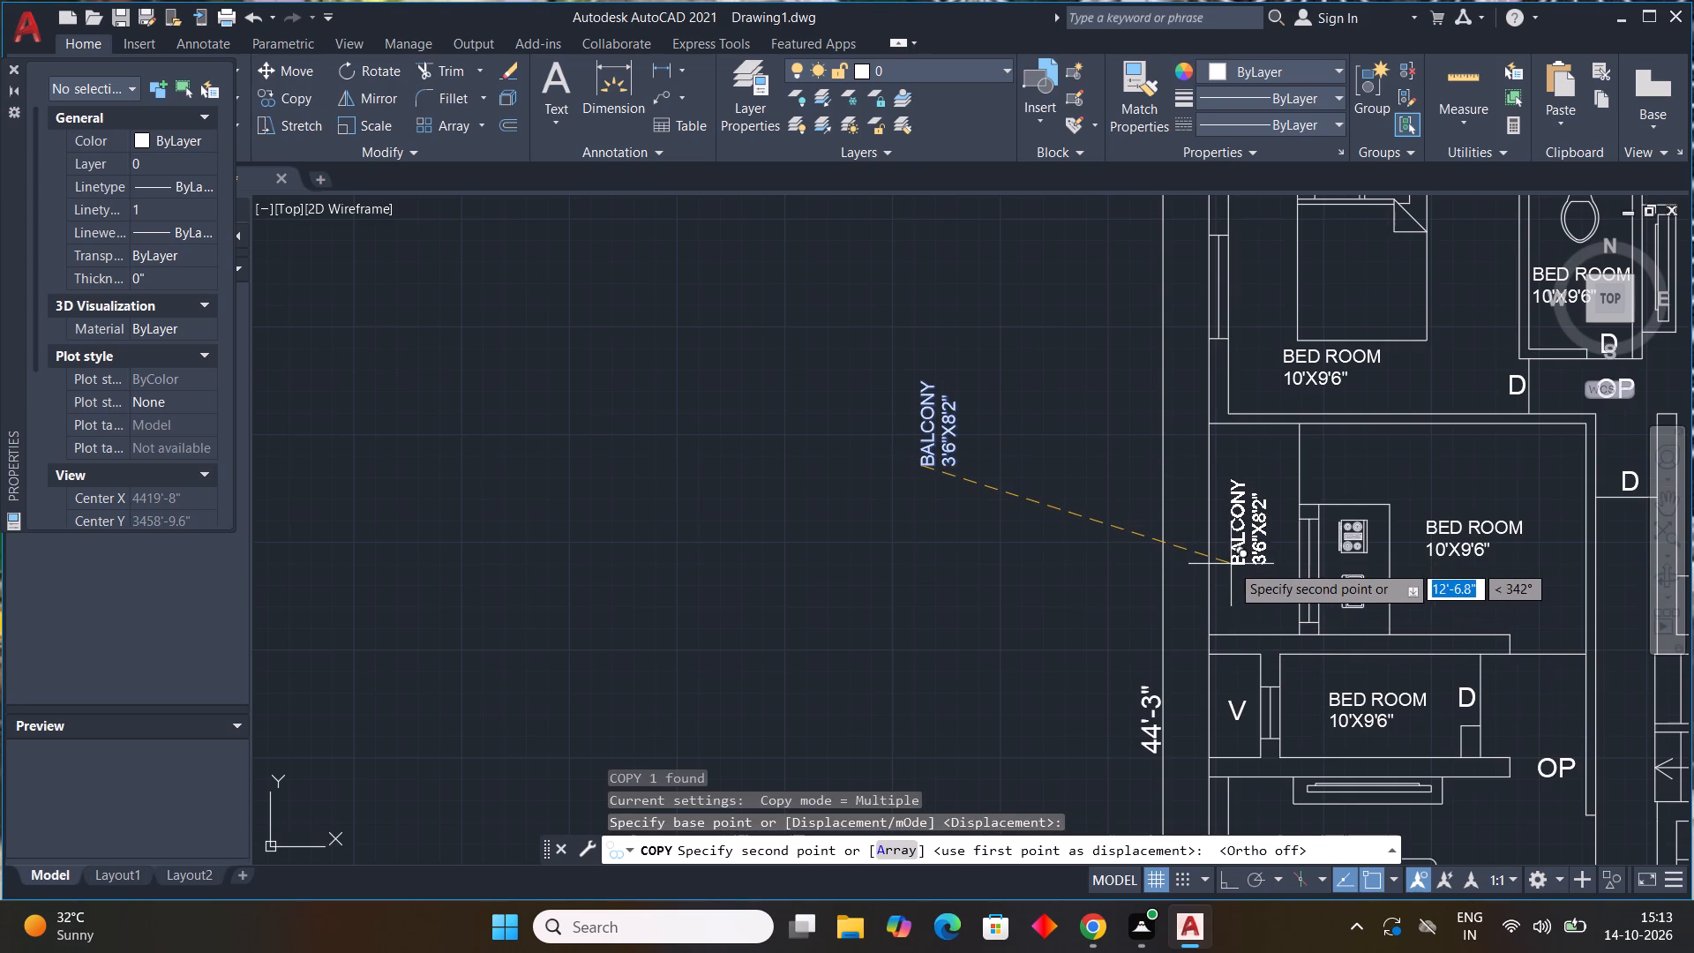
{"action": "left_click", "coordinate": [1231, 564]}
Place BALCONY label copies in the upper and lower balconies on the plan's right side, and end the Copy command.
{"action": "scroll", "coordinate": [1354, 612], "scroll_direction": "down", "scroll_amount": 3}
{"action": "scroll", "coordinate": [1493, 576], "scroll_direction": "up", "scroll_amount": 1}
{"action": "middle_click_drag", "start_coordinate": [1493, 576], "coordinate": [1401, 567]}
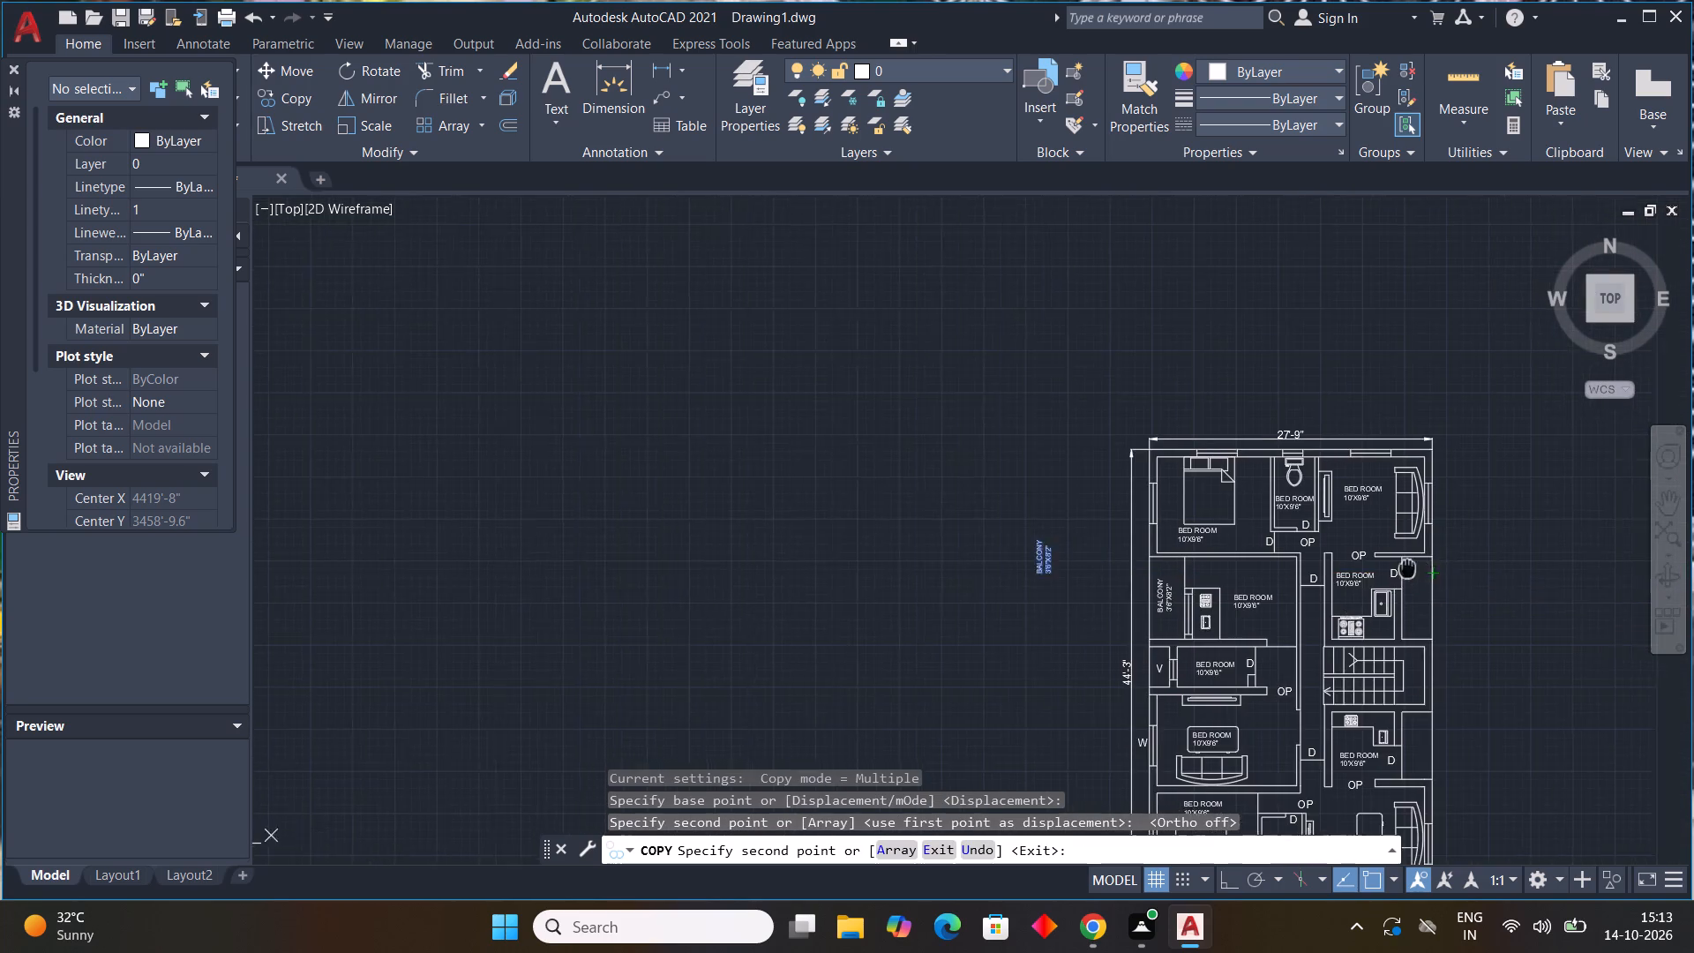
{"action": "middle_click_drag", "start_coordinate": [1401, 567], "coordinate": [1087, 409]}
{"action": "scroll", "coordinate": [1080, 445], "scroll_direction": "up", "scroll_amount": 2}
{"action": "left_click", "coordinate": [1053, 445]}
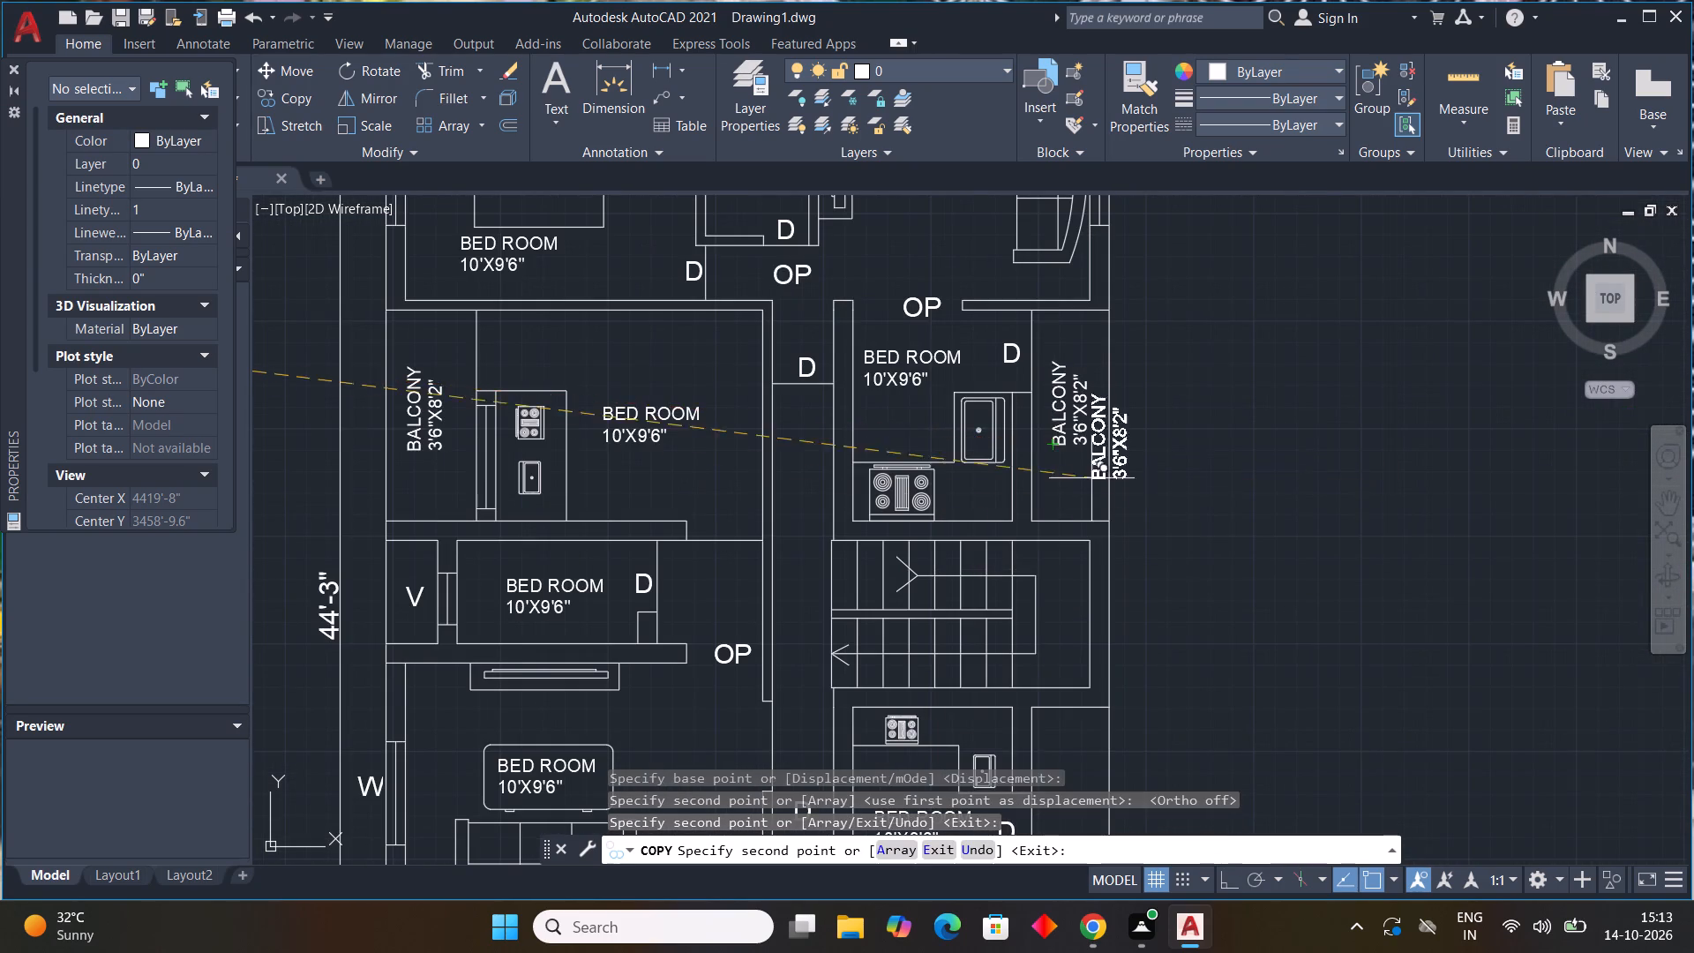
{"action": "scroll", "coordinate": [1172, 550], "scroll_direction": "down", "scroll_amount": 3}
{"action": "middle_click_drag", "start_coordinate": [1214, 609], "coordinate": [1155, 478]}
{"action": "scroll", "coordinate": [1103, 458], "scroll_direction": "up", "scroll_amount": 3}
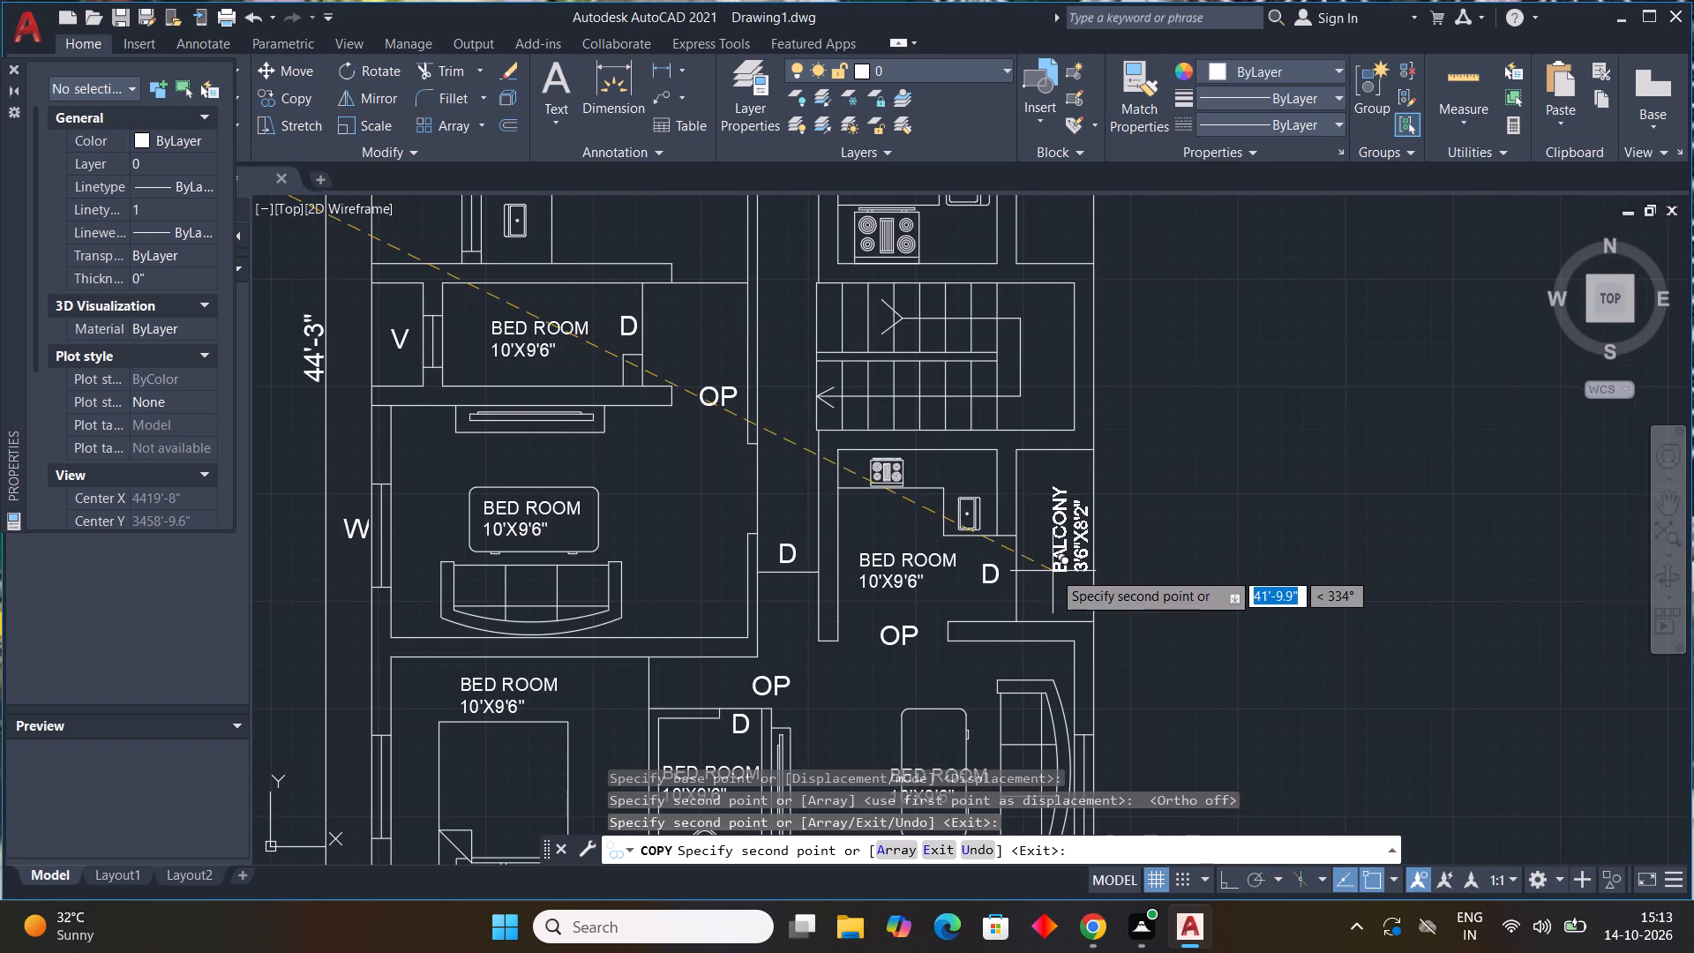
{"action": "left_click", "coordinate": [1037, 559]}
{"action": "scroll", "coordinate": [1329, 597], "scroll_direction": "down", "scroll_amount": 2}
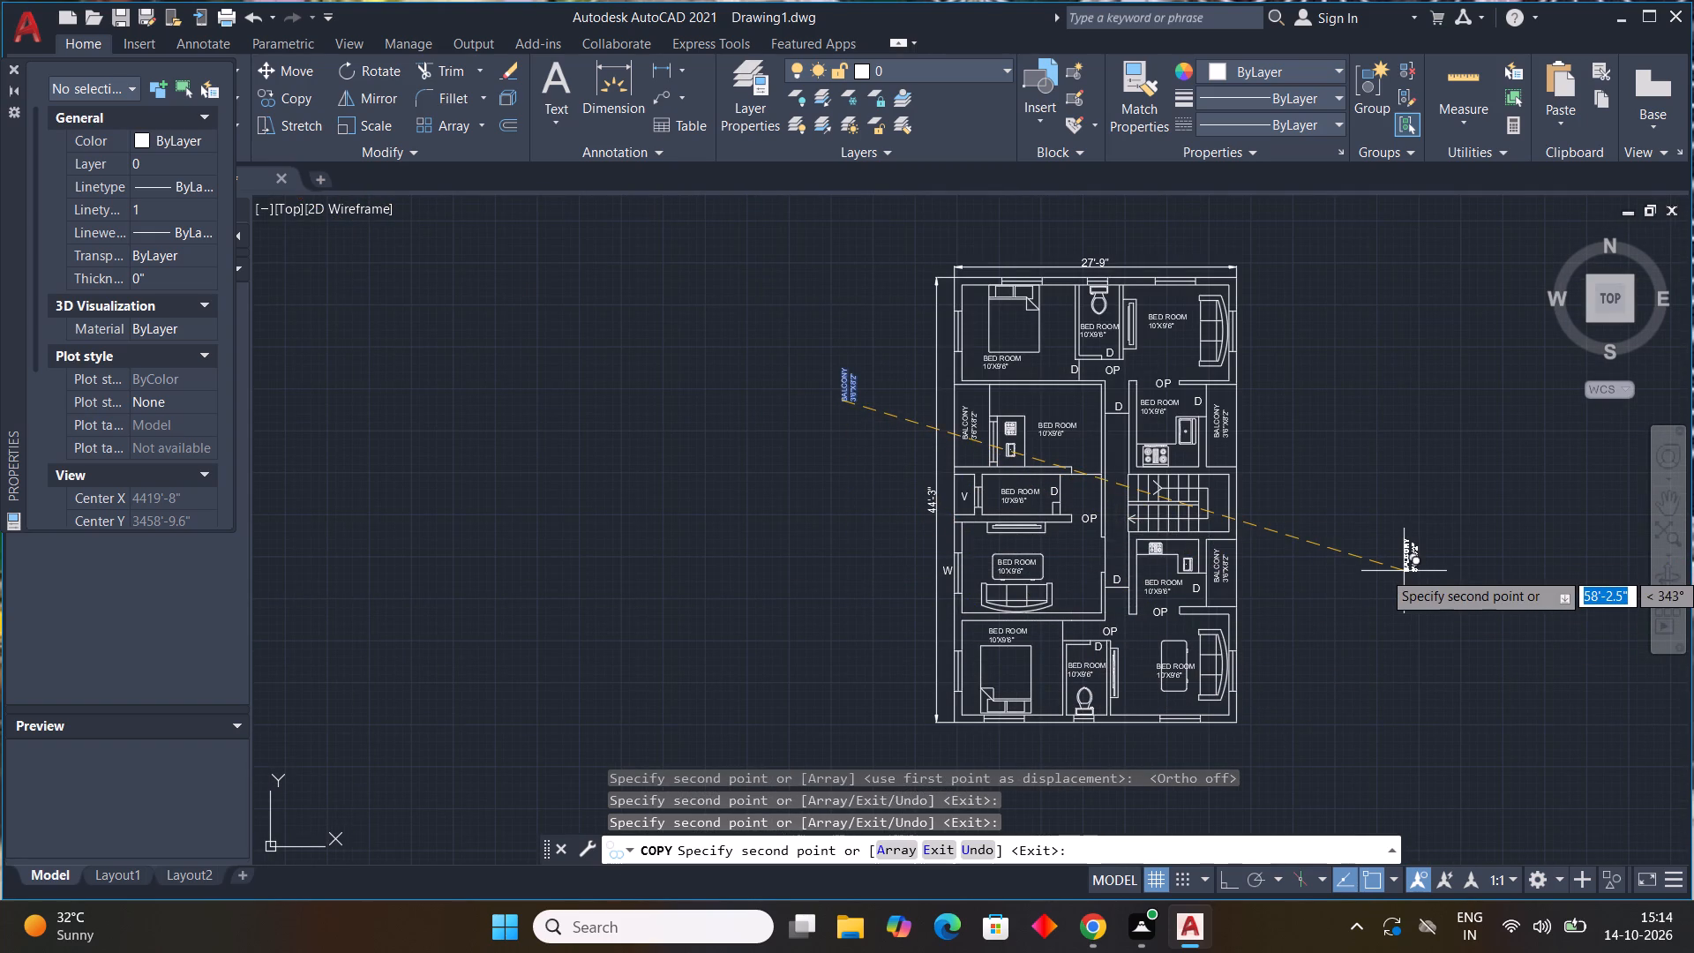
{"action": "key", "text": "Escape"}
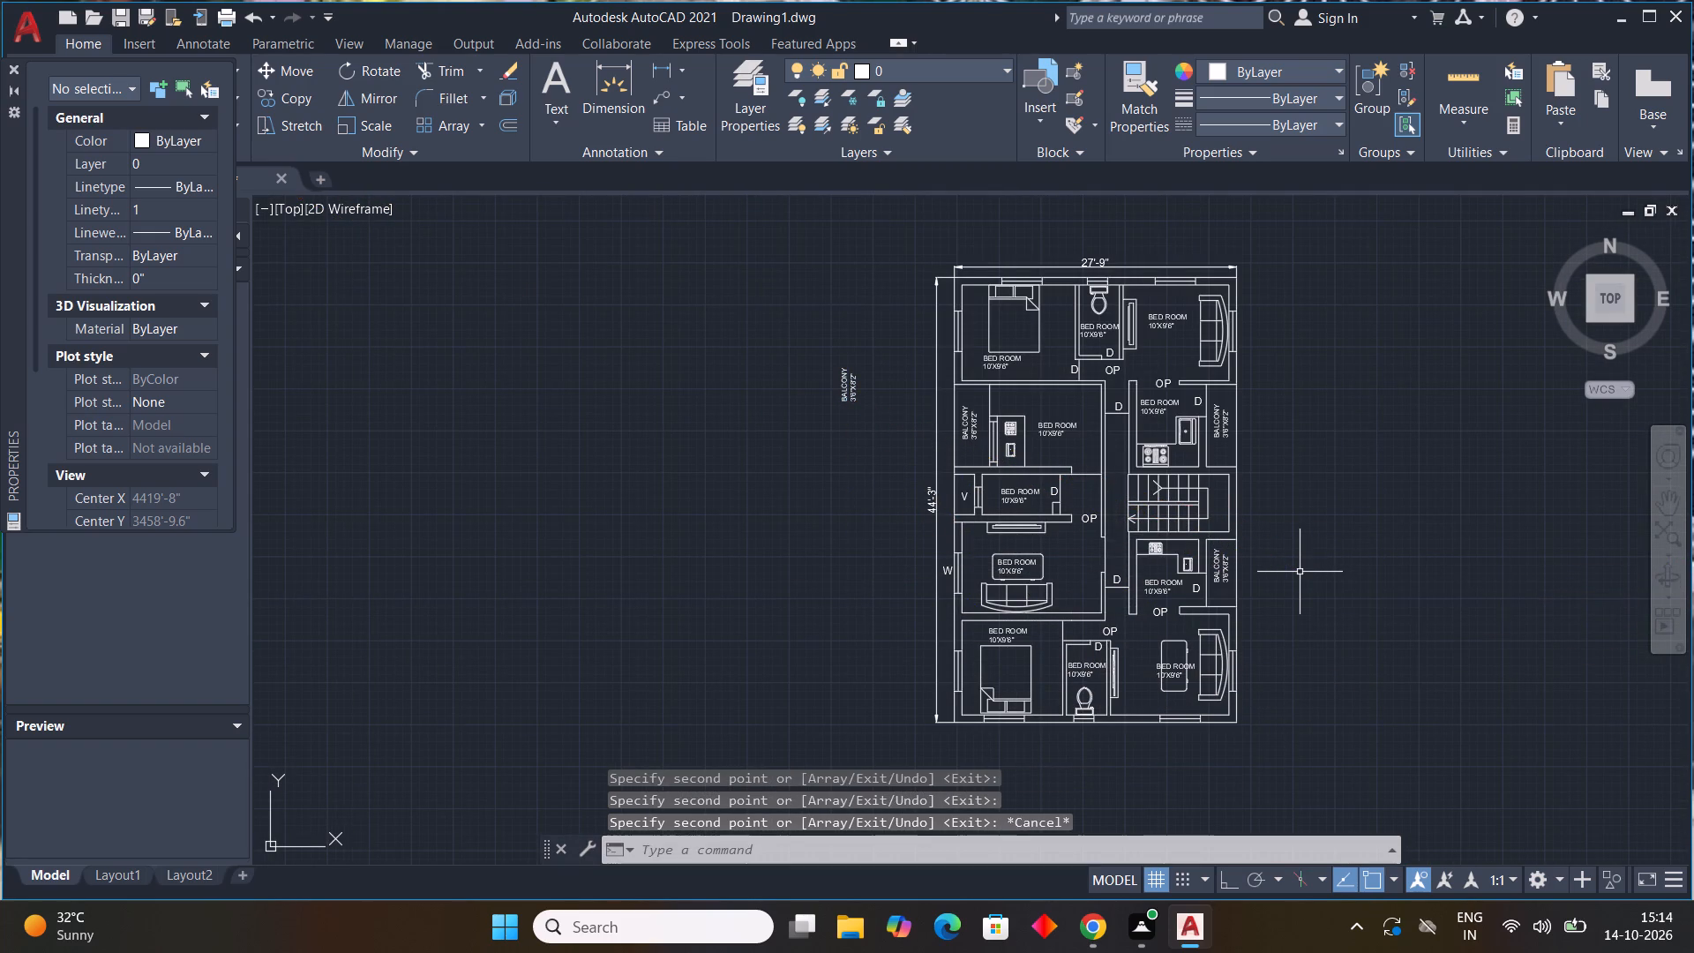
Change the size line of the upper right-side balcony label to 3'X6'8".
{"action": "middle_click_drag", "start_coordinate": [1272, 485], "coordinate": [1075, 501]}
{"action": "scroll", "coordinate": [1023, 454], "scroll_direction": "up", "scroll_amount": 2}
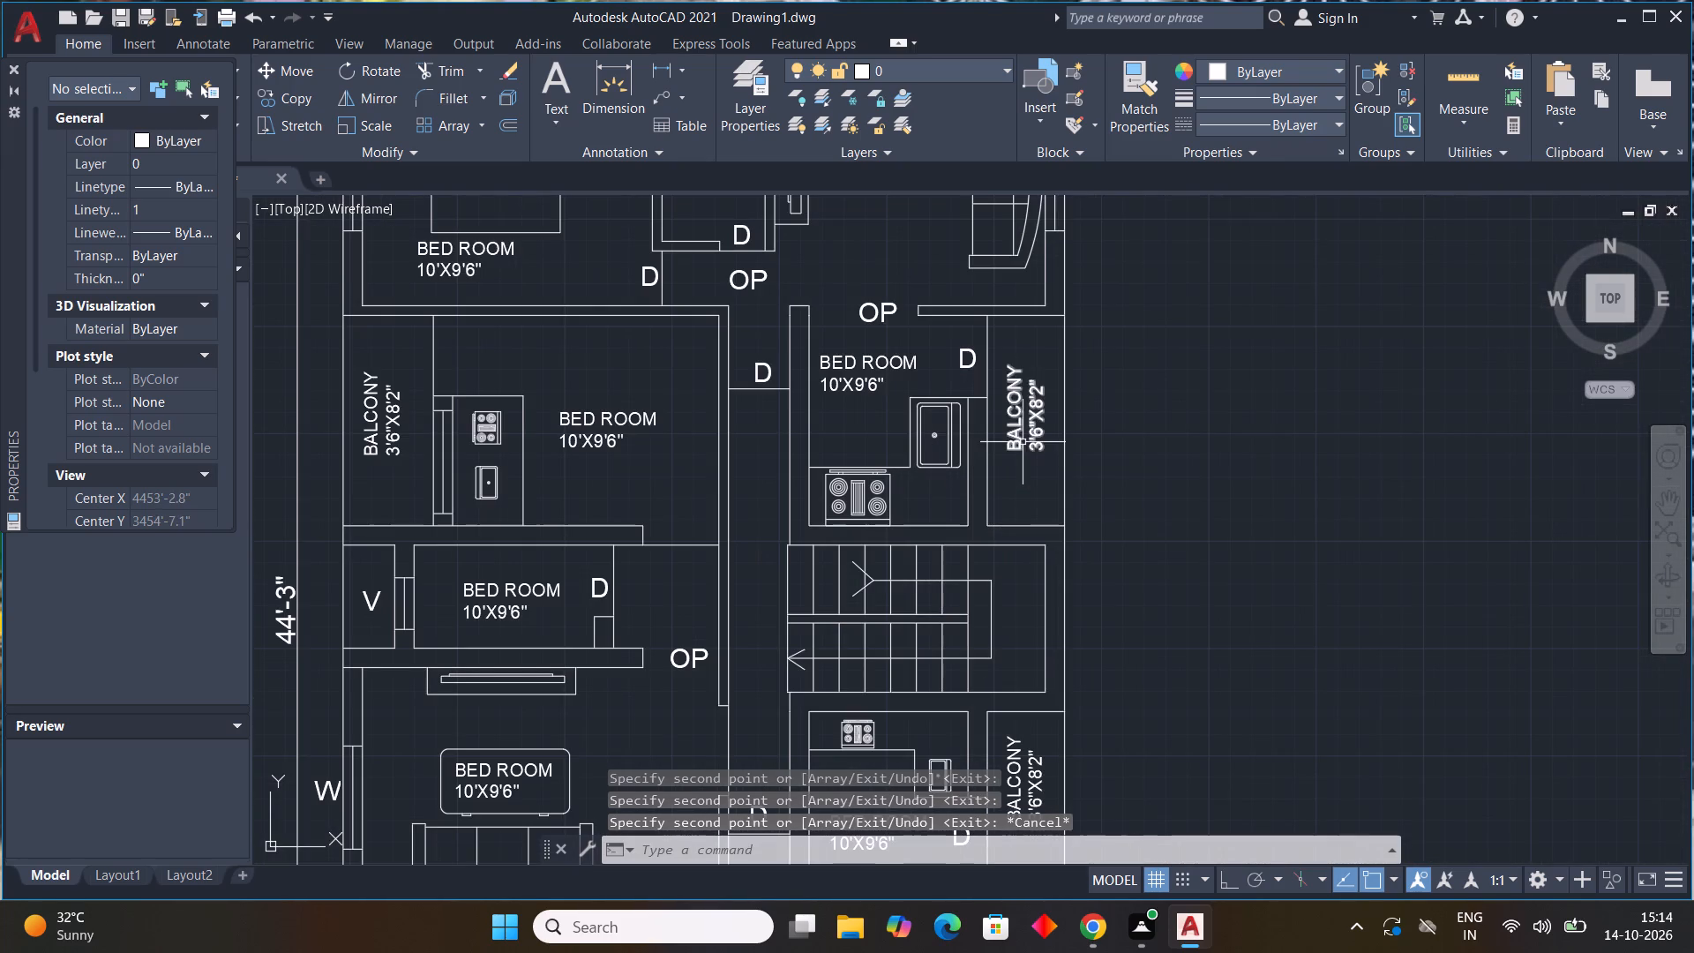
{"action": "double_click", "coordinate": [1023, 442]}
{"action": "left_click", "coordinate": [1098, 473]}
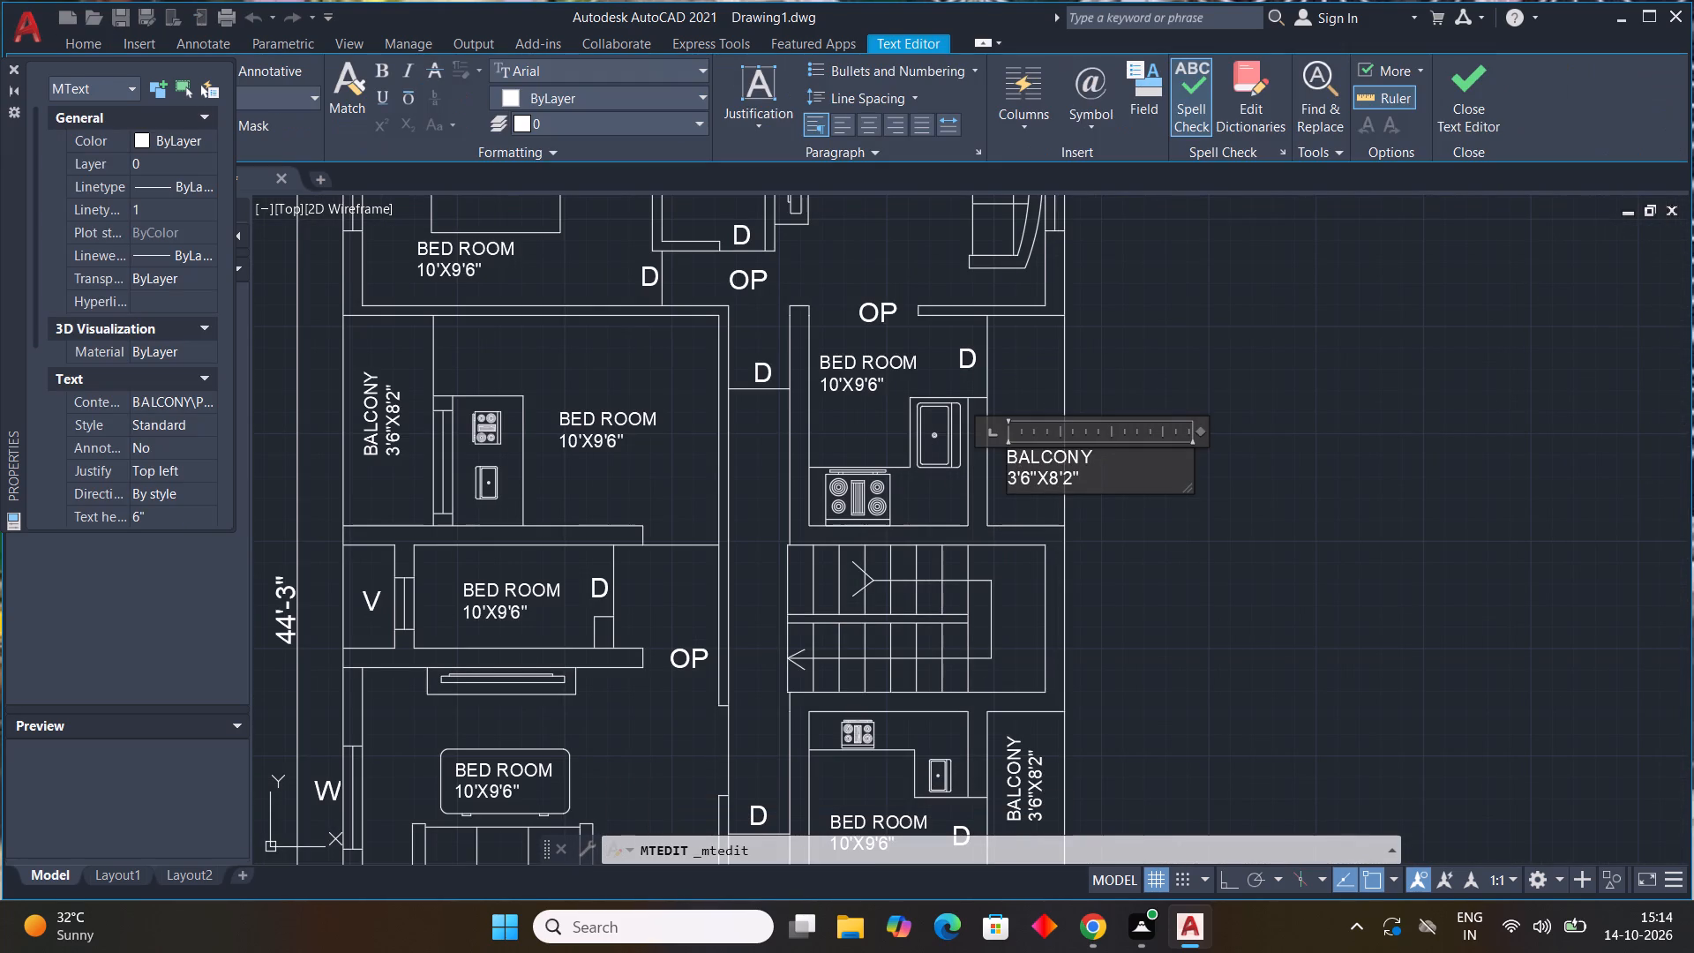
{"action": "key", "text": "BackSpace"}
{"action": "key", "text": "BackSpace"}
{"action": "key", "text": "BackSpace"}
{"action": "key", "text": "BackSpace"}
{"action": "key", "text": "BackSpace"}
{"action": "key", "text": "BackSpace"}
{"action": "key", "text": "BackSpace"}
{"action": "key", "text": "x"}
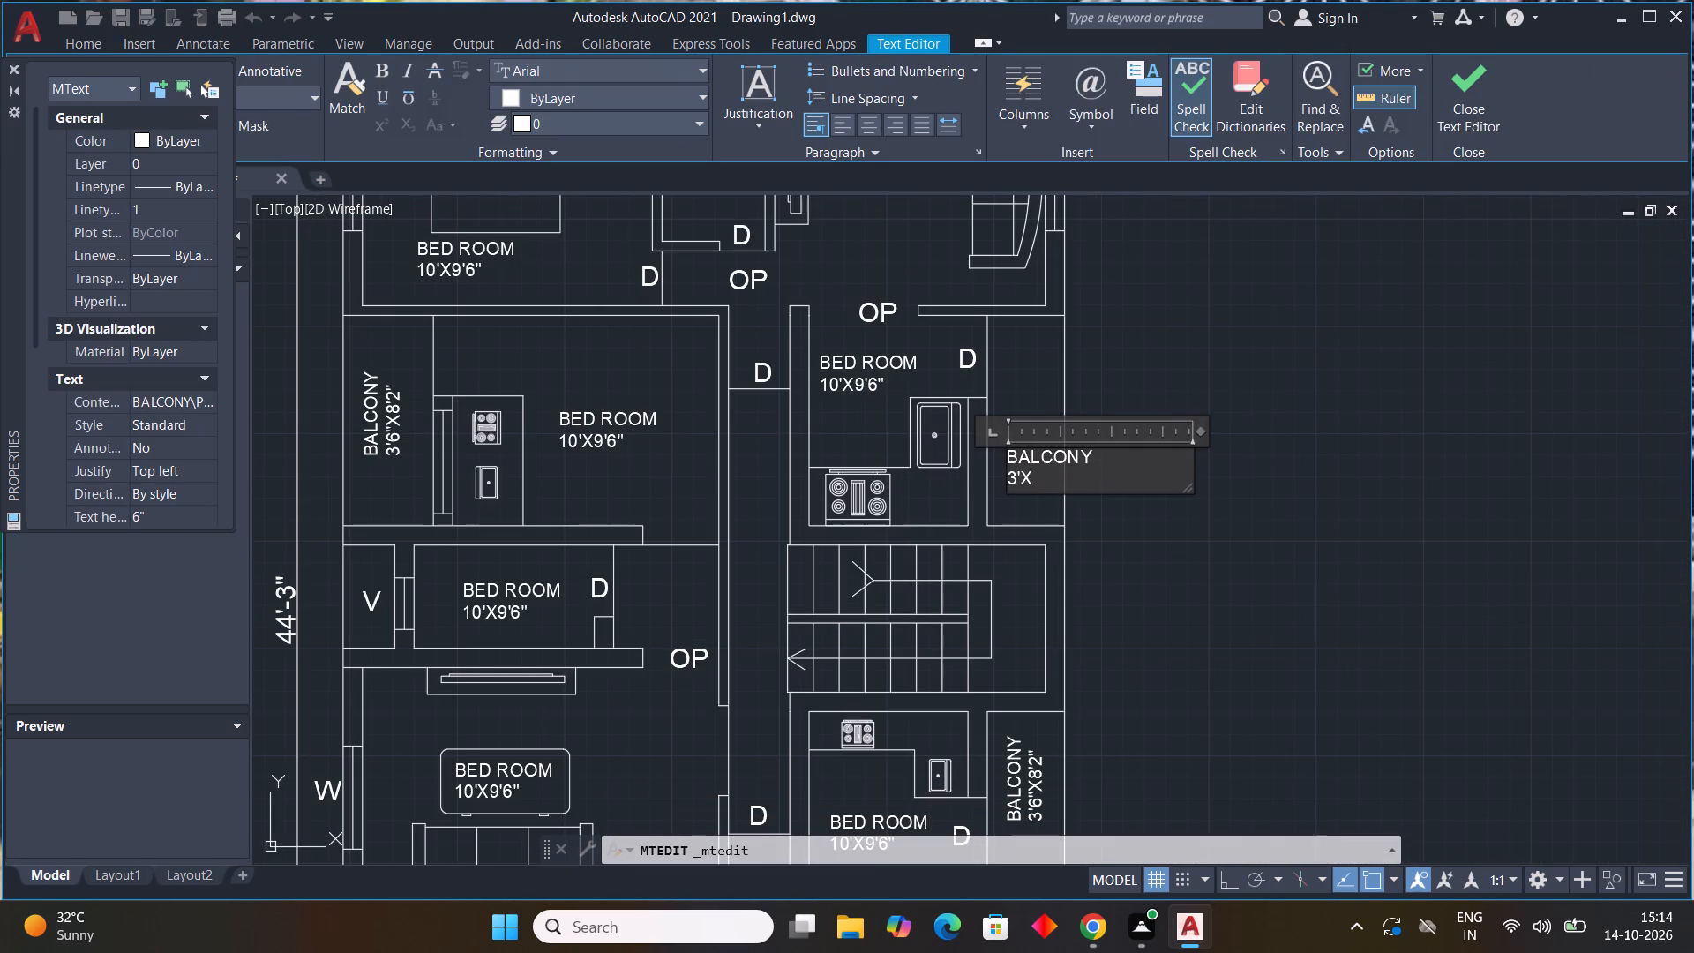
{"action": "type", "text": "6'"}
{"action": "type", "text": "8\""}
{"action": "left_click", "coordinate": [1138, 349]}
Change the size line of the lower right-side balcony label to 3'X6'8".
{"action": "scroll", "coordinate": [1156, 708], "scroll_direction": "down", "scroll_amount": 2}
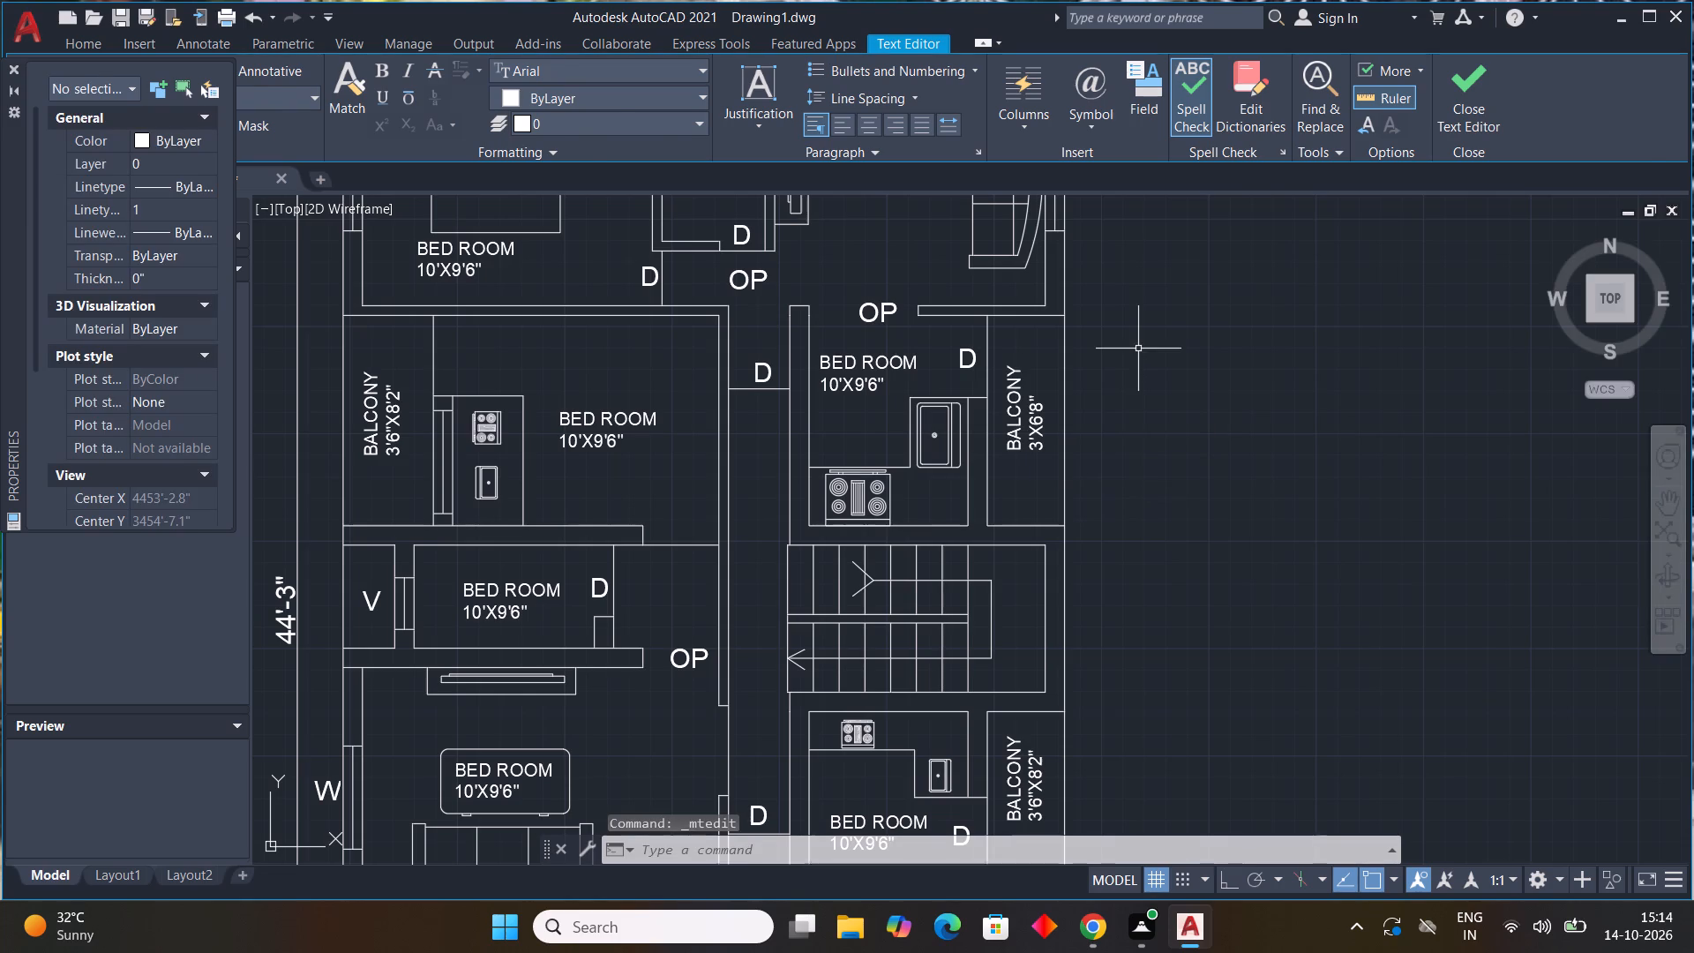
{"action": "scroll", "coordinate": [1143, 822], "scroll_direction": "down", "scroll_amount": 3}
{"action": "middle_click_drag", "start_coordinate": [1153, 771], "coordinate": [1058, 441]}
{"action": "scroll", "coordinate": [1039, 494], "scroll_direction": "up", "scroll_amount": 2}
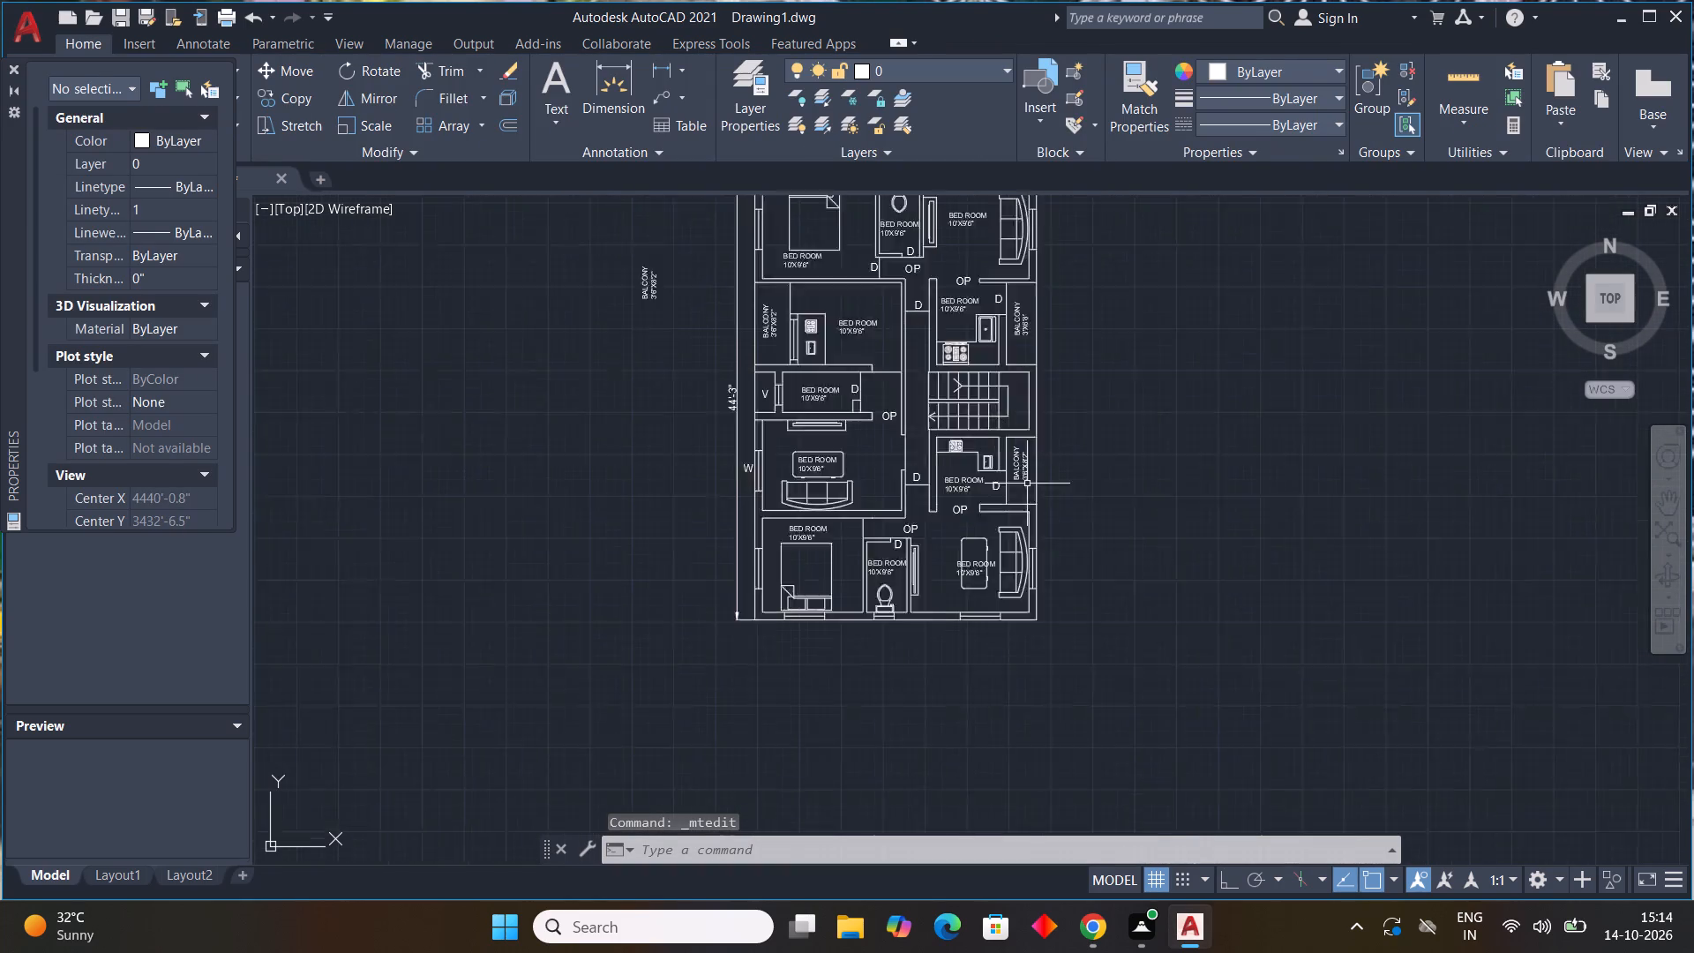
{"action": "scroll", "coordinate": [1026, 482], "scroll_direction": "up", "scroll_amount": 1}
{"action": "double_click", "coordinate": [1020, 472]}
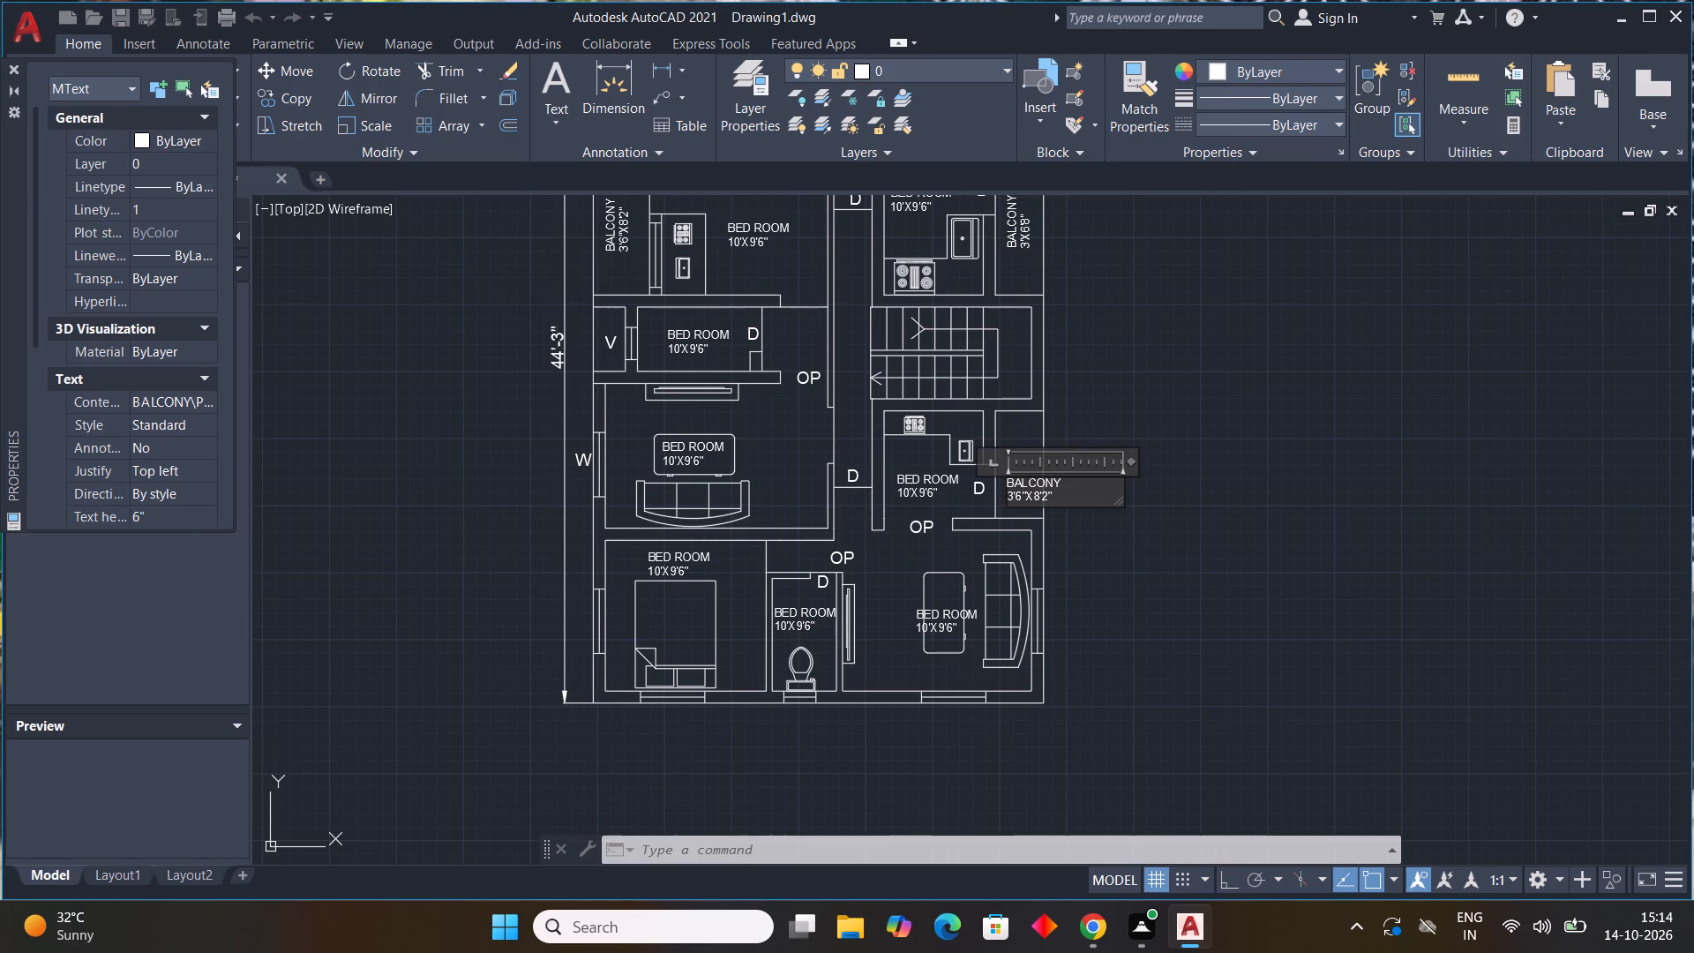
{"action": "left_click", "coordinate": [1075, 491]}
{"action": "left_click", "coordinate": [1054, 499]}
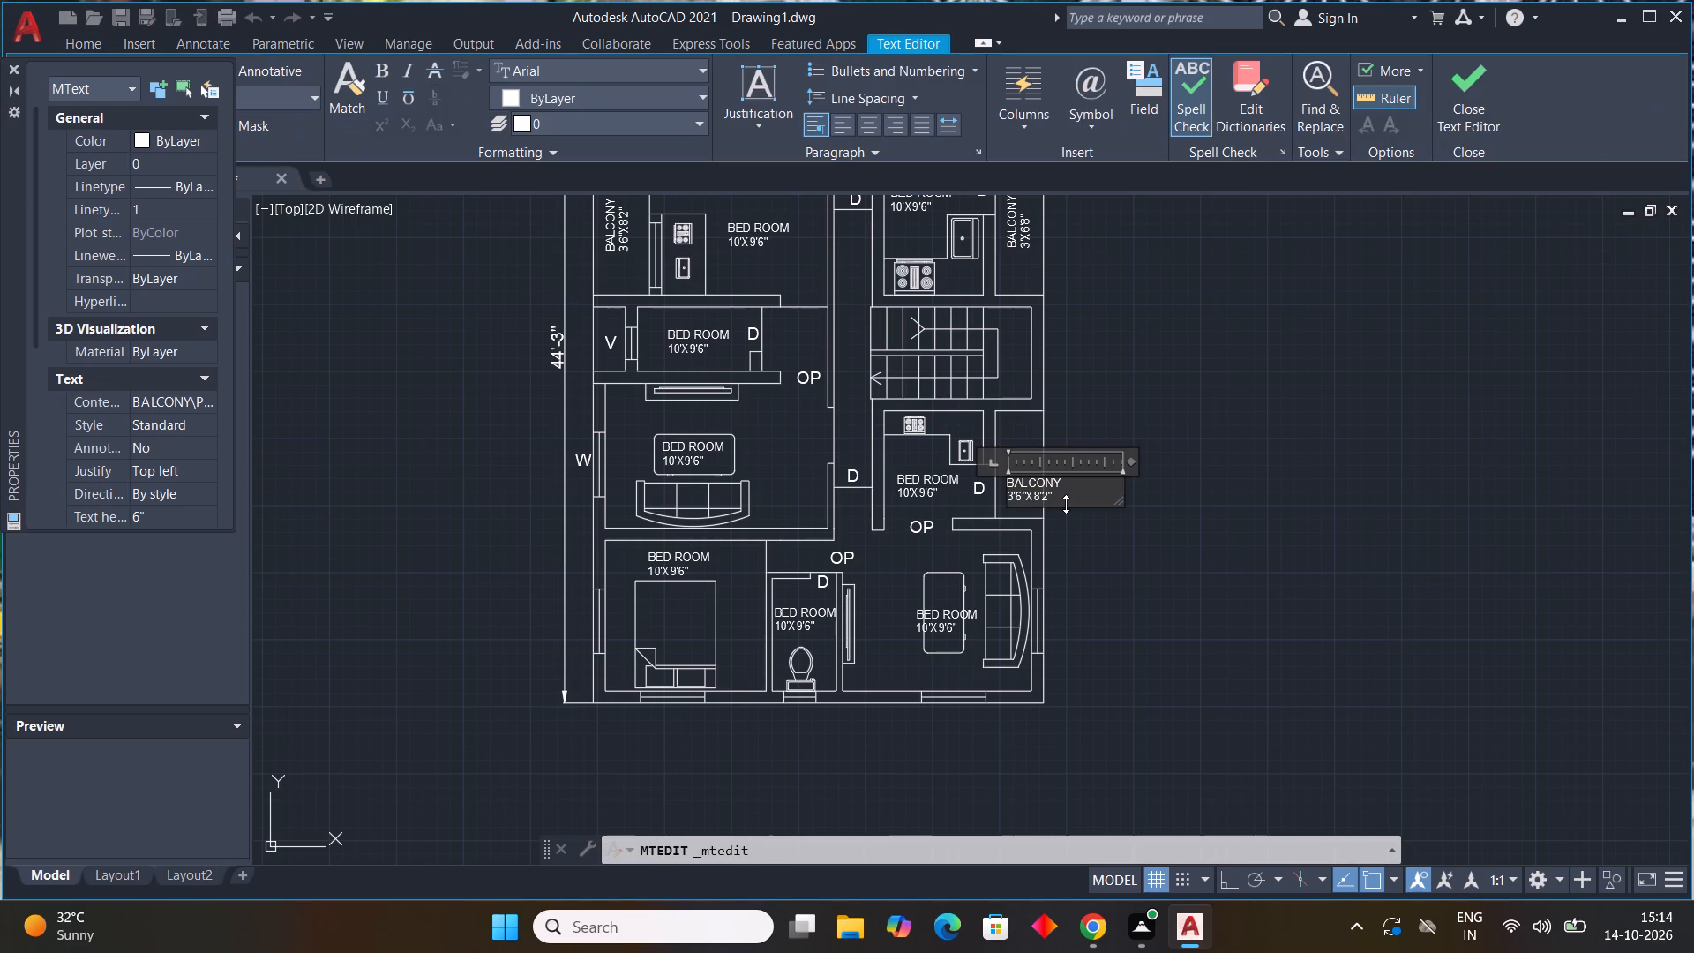
{"action": "key", "text": "BackSpace"}
{"action": "key", "text": "BackSpace"}
{"action": "key", "text": "BackSpace"}
{"action": "key", "text": "BackSpace"}
{"action": "key", "text": "BackSpace"}
{"action": "key", "text": "BackSpace"}
{"action": "key", "text": "BackSpace"}
{"action": "key", "text": "x"}
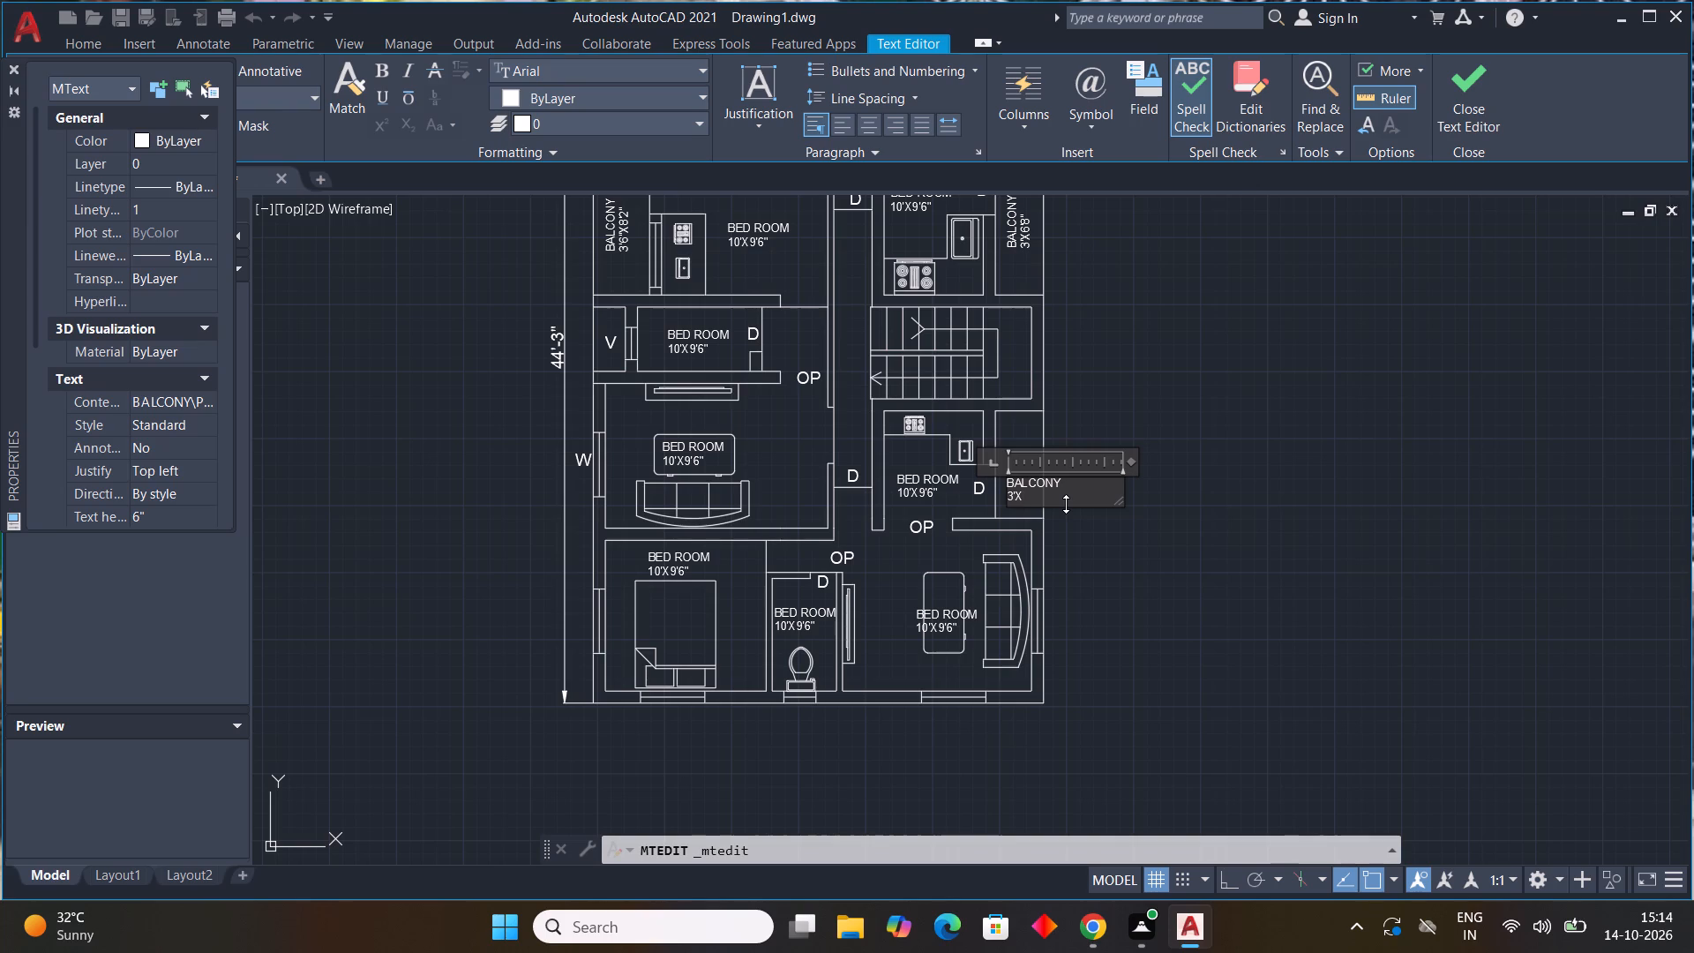
{"action": "type", "text": "6'"}
{"action": "type", "text": "8\""}
{"action": "left_click", "coordinate": [1137, 380]}
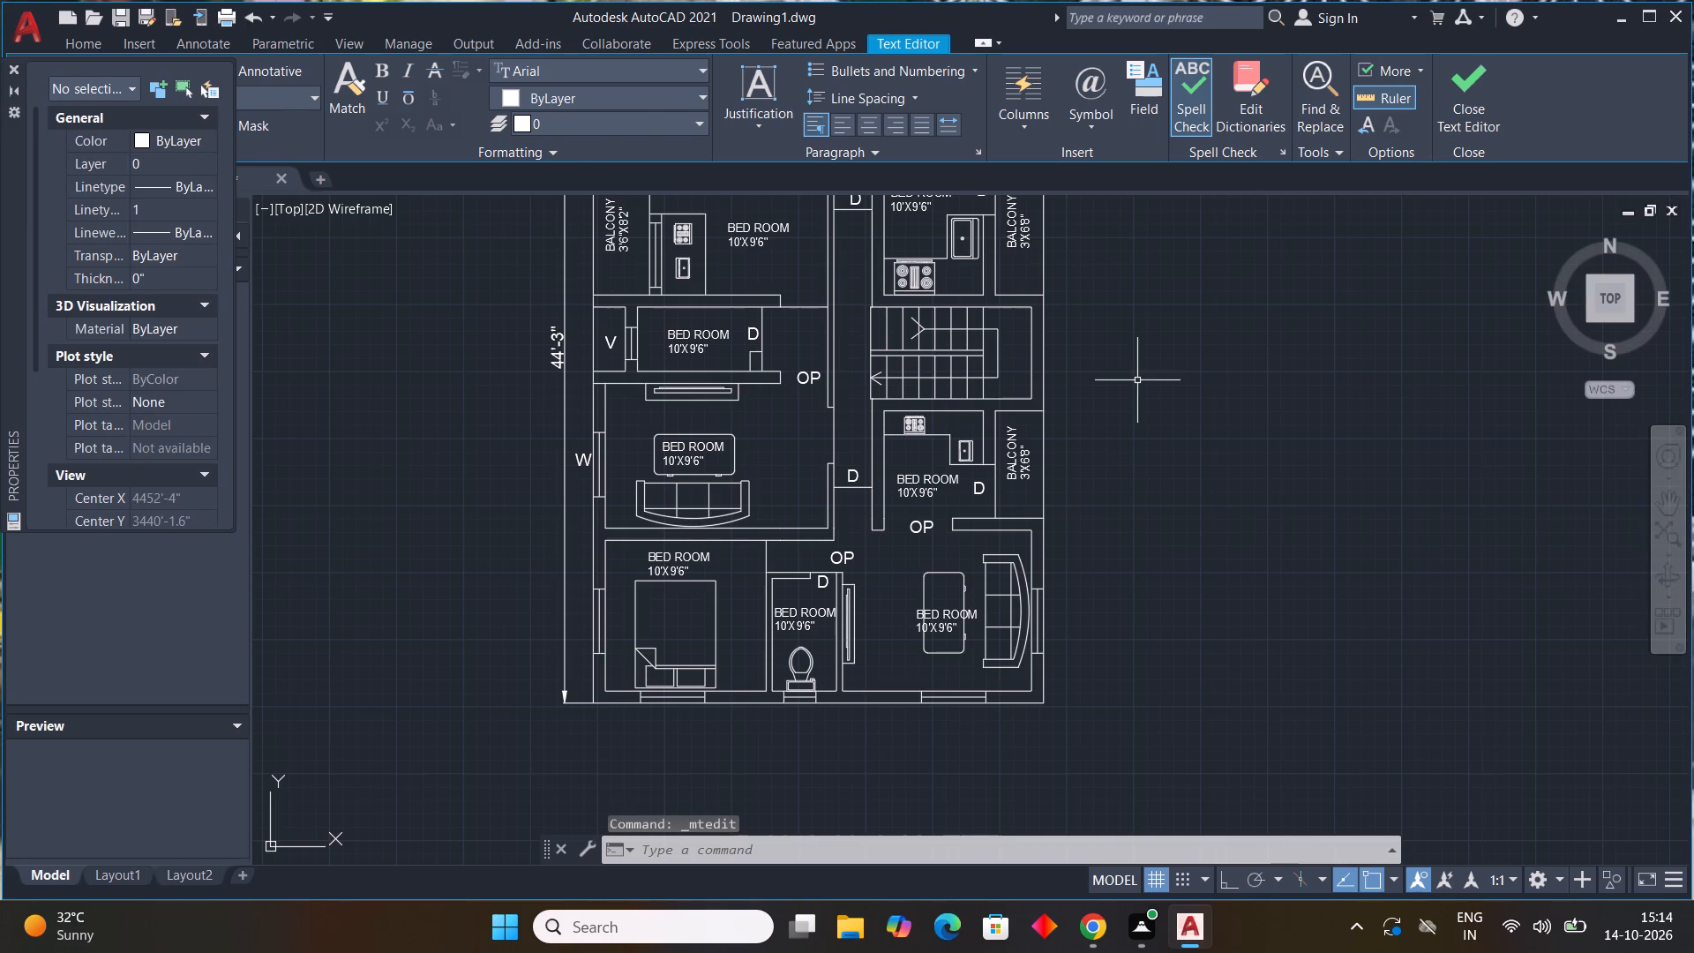
Replace the BED ROOM label in the plan's upper toilet room with BATH and the size 7'X4'.
{"action": "middle_click_drag", "start_coordinate": [1090, 370], "coordinate": [1058, 455]}
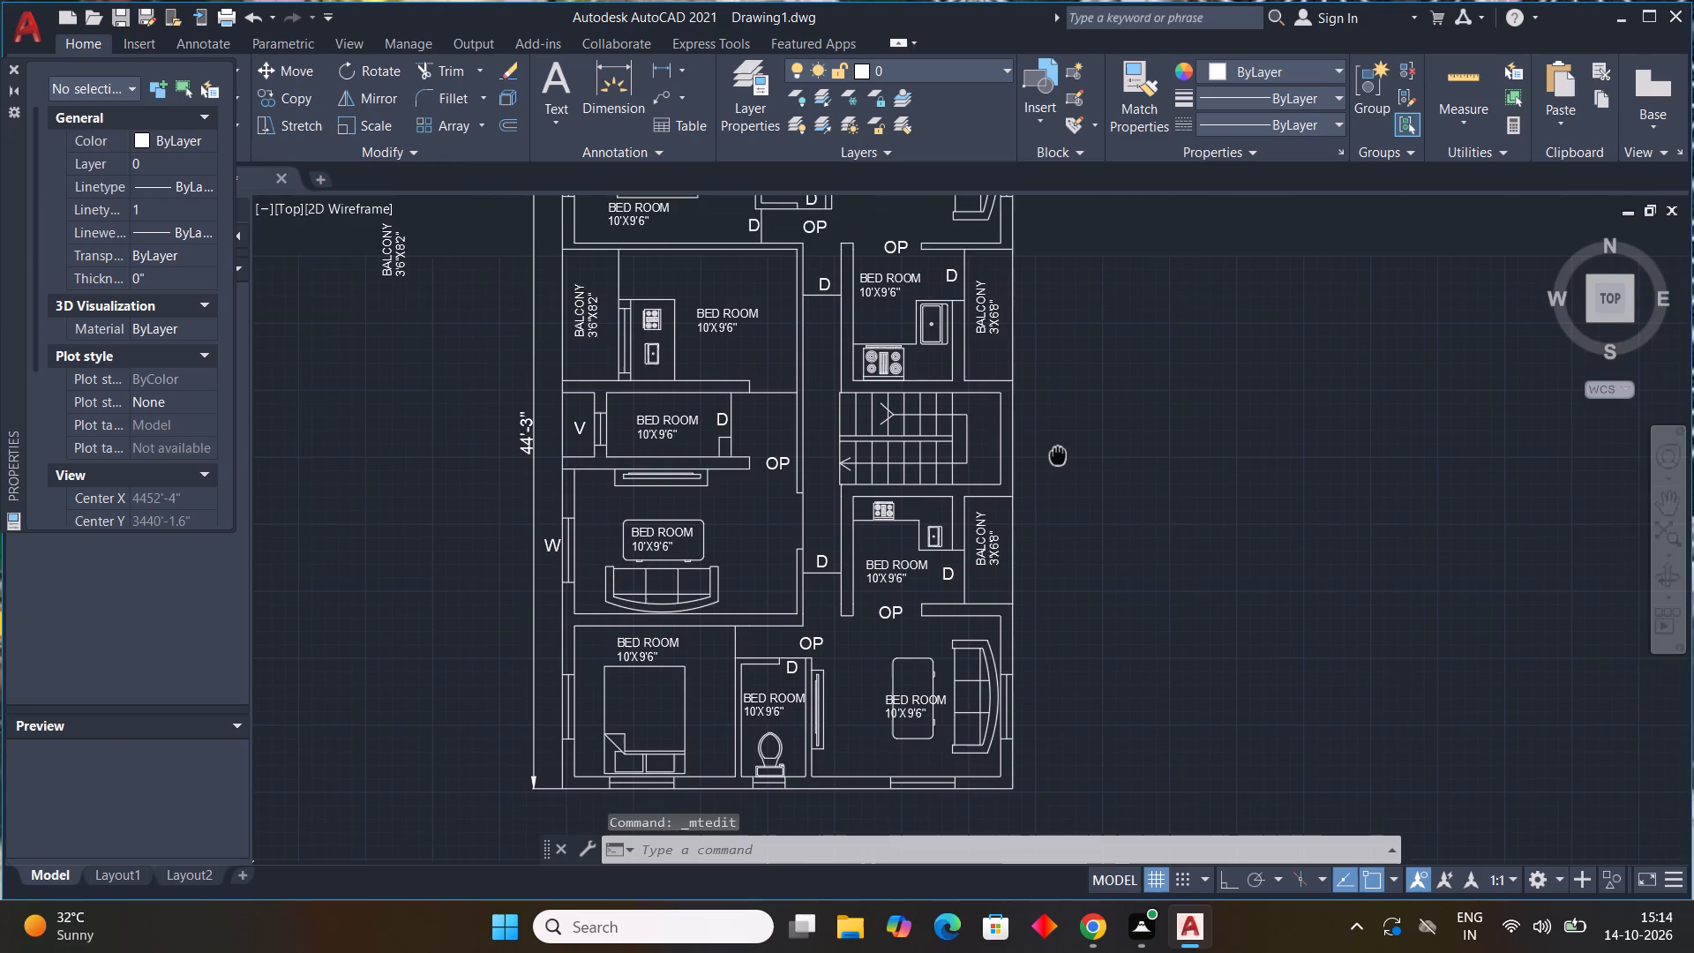
{"action": "middle_click_drag", "start_coordinate": [1058, 455], "coordinate": [1147, 636]}
{"action": "middle_click_drag", "start_coordinate": [957, 401], "coordinate": [959, 453]}
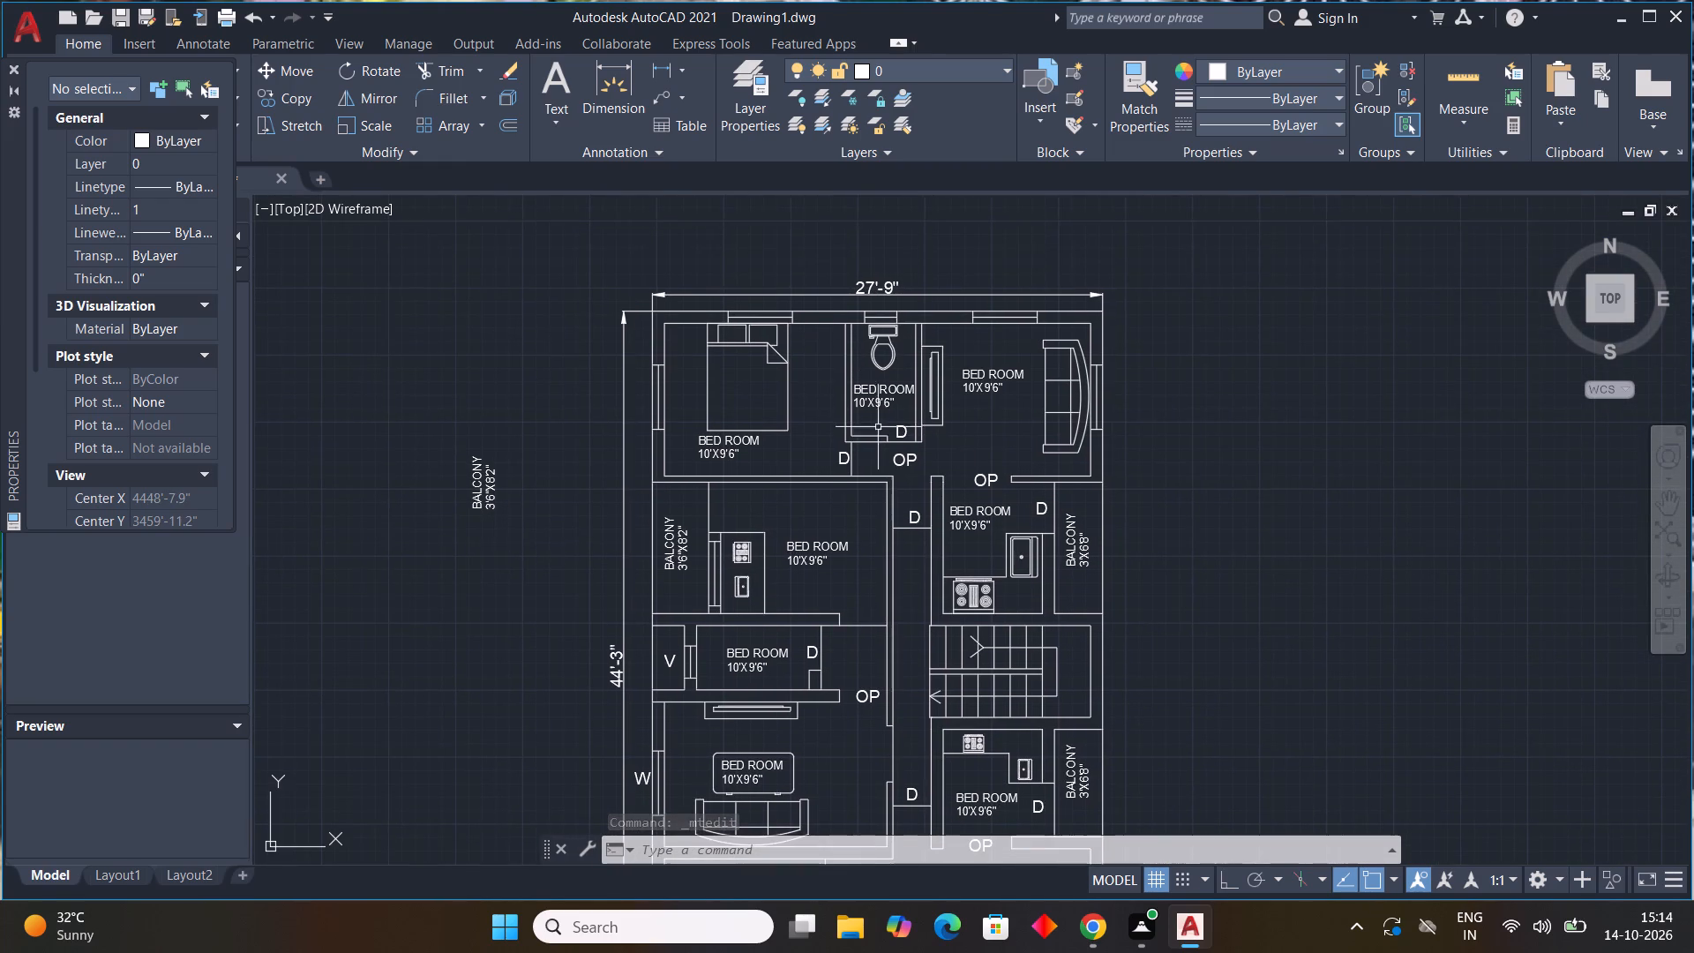
{"action": "scroll", "coordinate": [879, 399], "scroll_direction": "up", "scroll_amount": 1}
{"action": "double_click", "coordinate": [908, 383]}
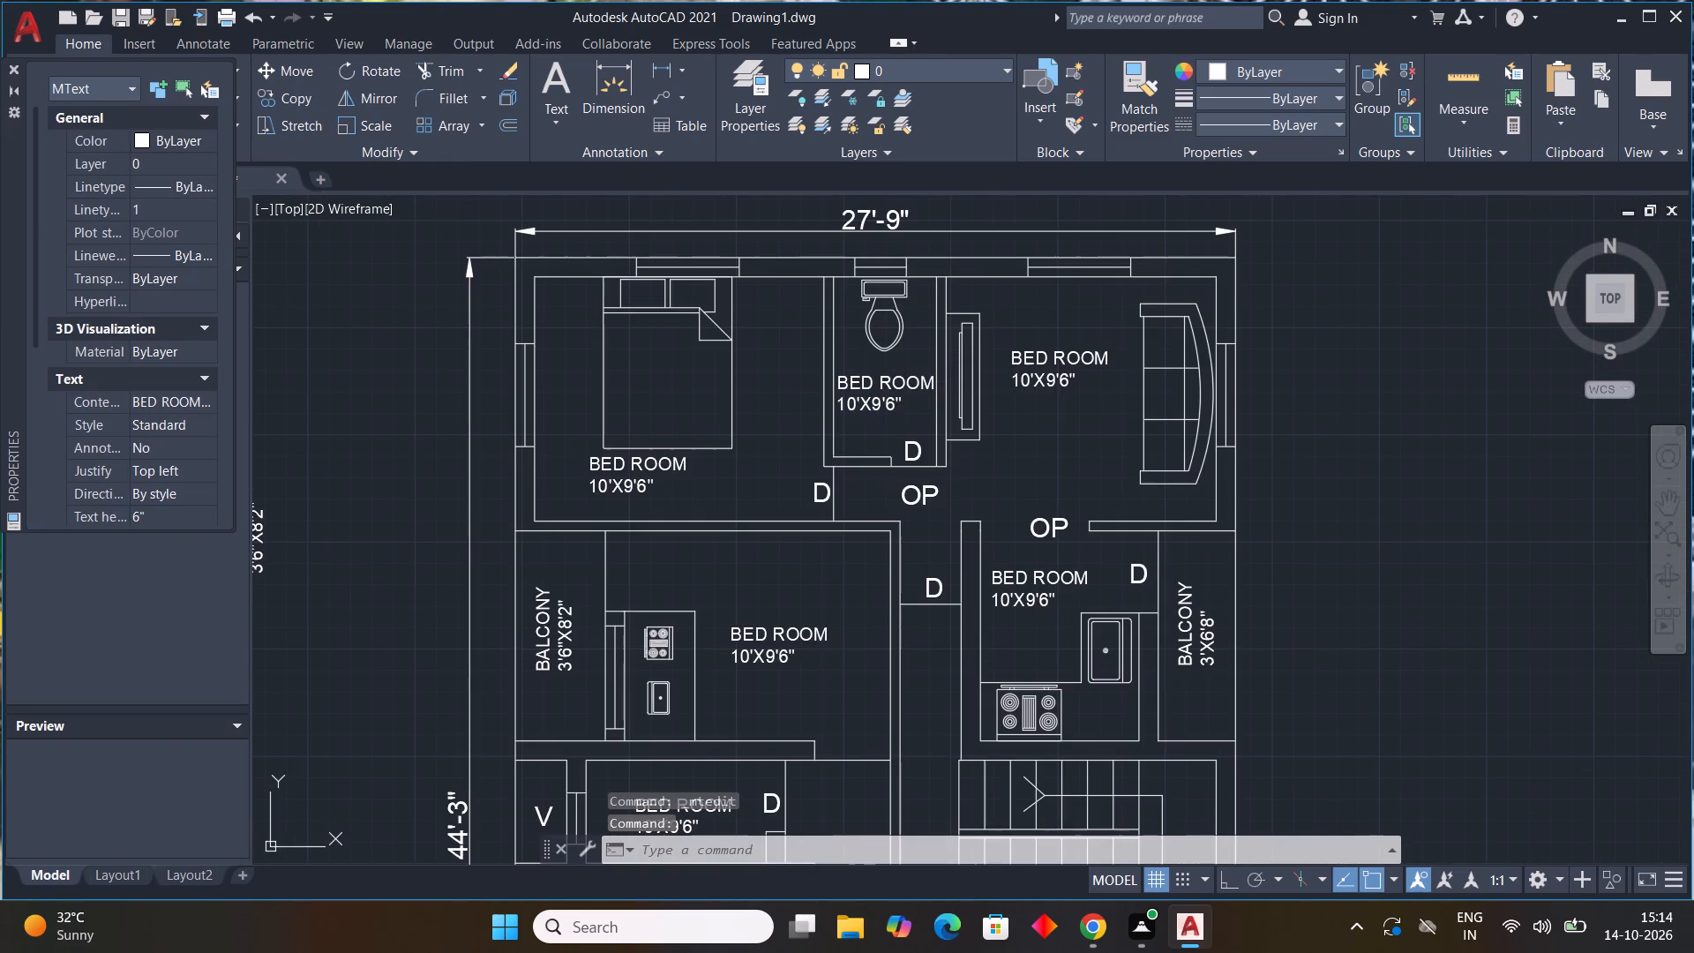
{"action": "left_click", "coordinate": [914, 403]}
{"action": "key", "text": "BackSpace"}
{"action": "key", "text": "BackSpace"}
{"action": "key", "text": "BackSpace"}
{"action": "key", "text": "BackSpace"}
{"action": "key", "text": "BackSpace"}
{"action": "key", "text": "BackSpace"}
{"action": "key", "text": "BackSpace"}
{"action": "key", "text": "BackSpace"}
{"action": "key", "text": "BackSpace"}
{"action": "key", "text": "BackSpace"}
{"action": "key", "text": "BackSpace"}
{"action": "key", "text": "BackSpace"}
{"action": "key", "text": "BackSpace"}
{"action": "key", "text": "BackSpace"}
{"action": "key", "text": "BackSpace"}
{"action": "key", "text": "BackSpace"}
{"action": "key", "text": "BackSpace"}
{"action": "key", "text": "BackSpace"}
{"action": "key", "text": "BackSpace"}
{"action": "key", "text": "BackSpace"}
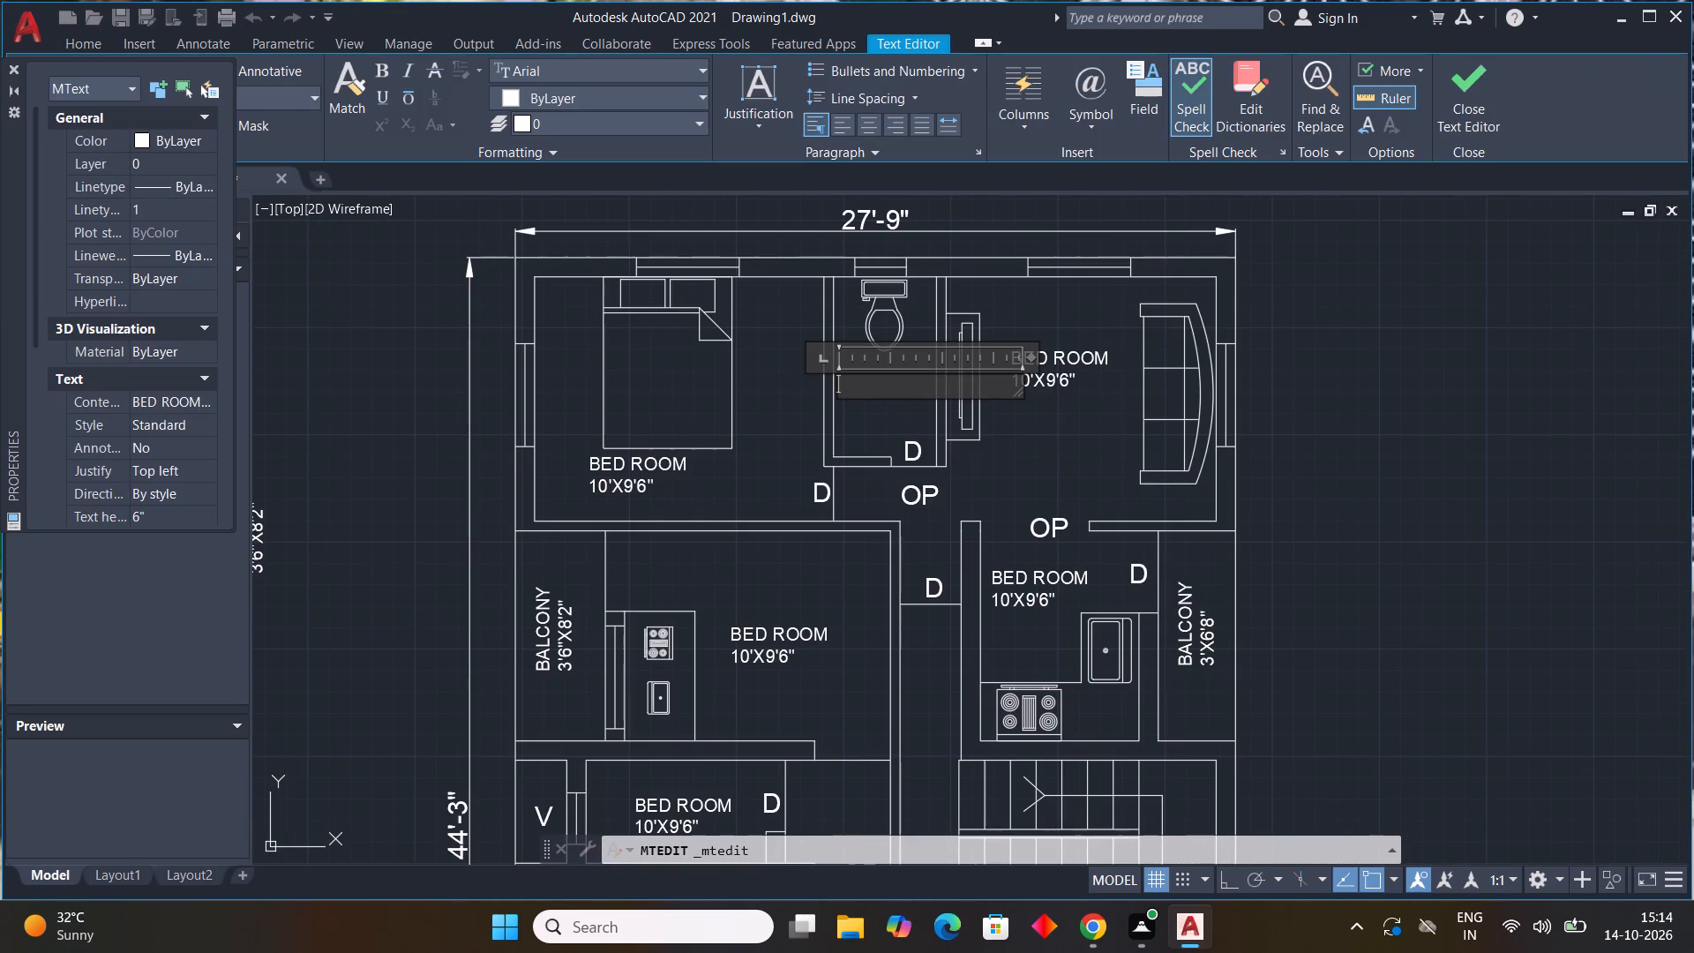
{"action": "type", "text": "BATH"}
{"action": "key", "text": "Return"}
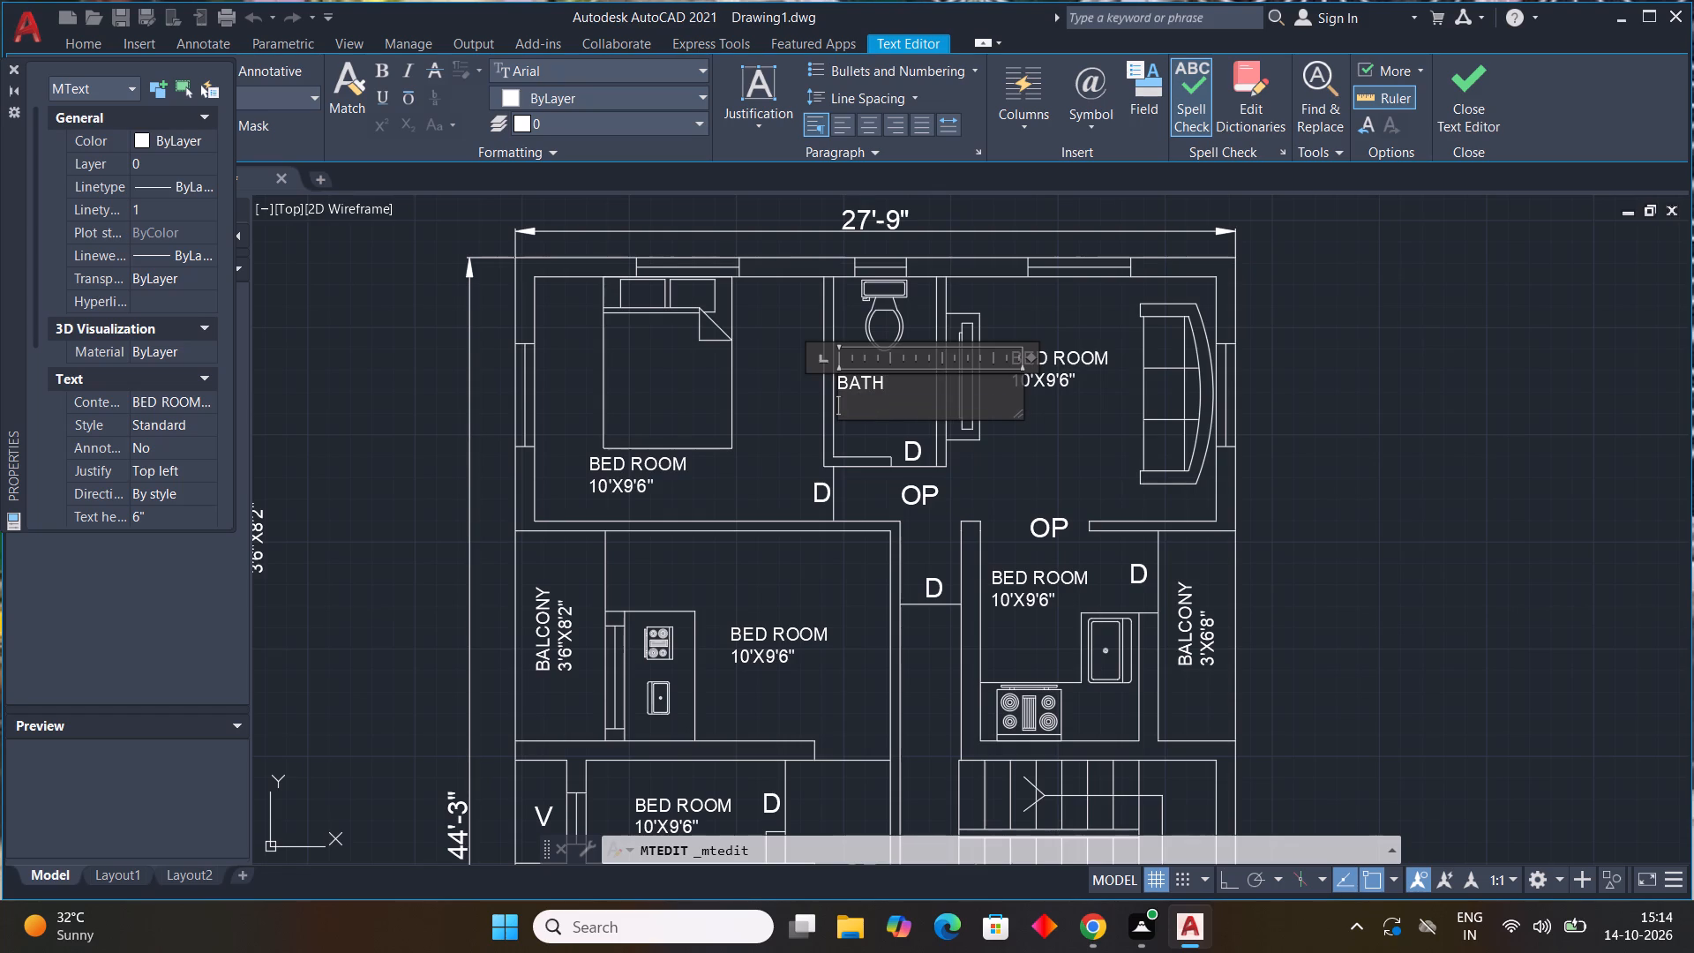
{"action": "key", "text": "7"}
{"action": "key", "text": "apostrophe"}
{"action": "key", "text": "4"}
{"action": "key", "text": "BackSpace"}
{"action": "type", "text": "X4'"}
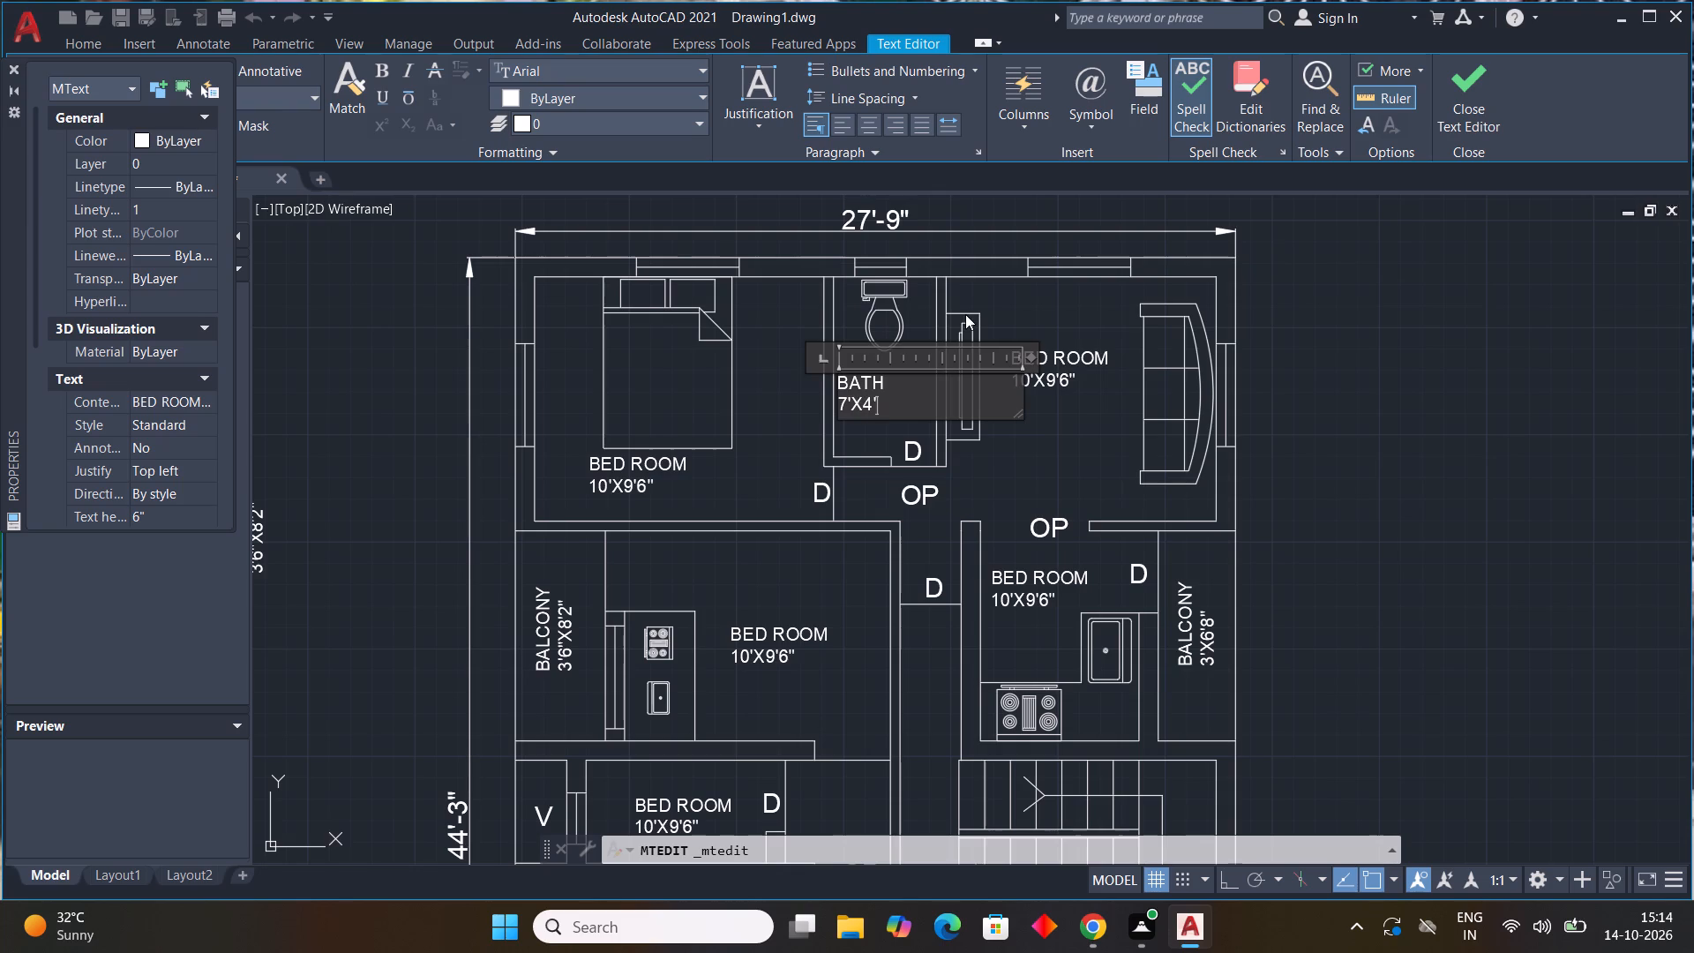
{"action": "left_click", "coordinate": [1031, 442]}
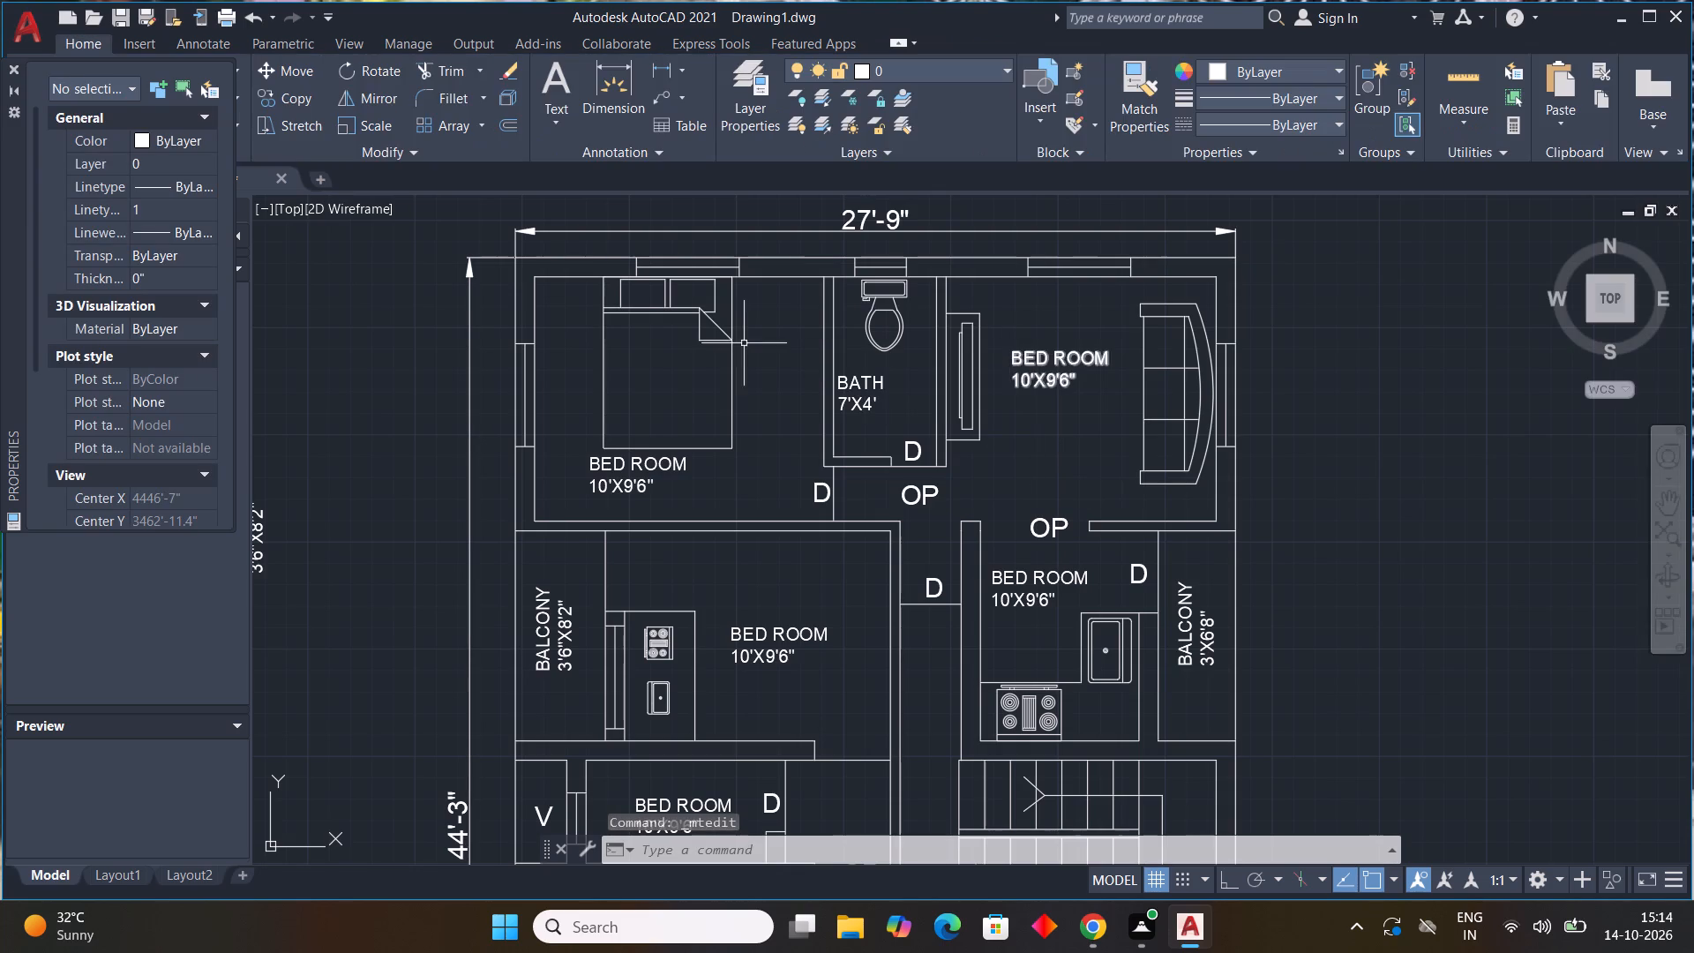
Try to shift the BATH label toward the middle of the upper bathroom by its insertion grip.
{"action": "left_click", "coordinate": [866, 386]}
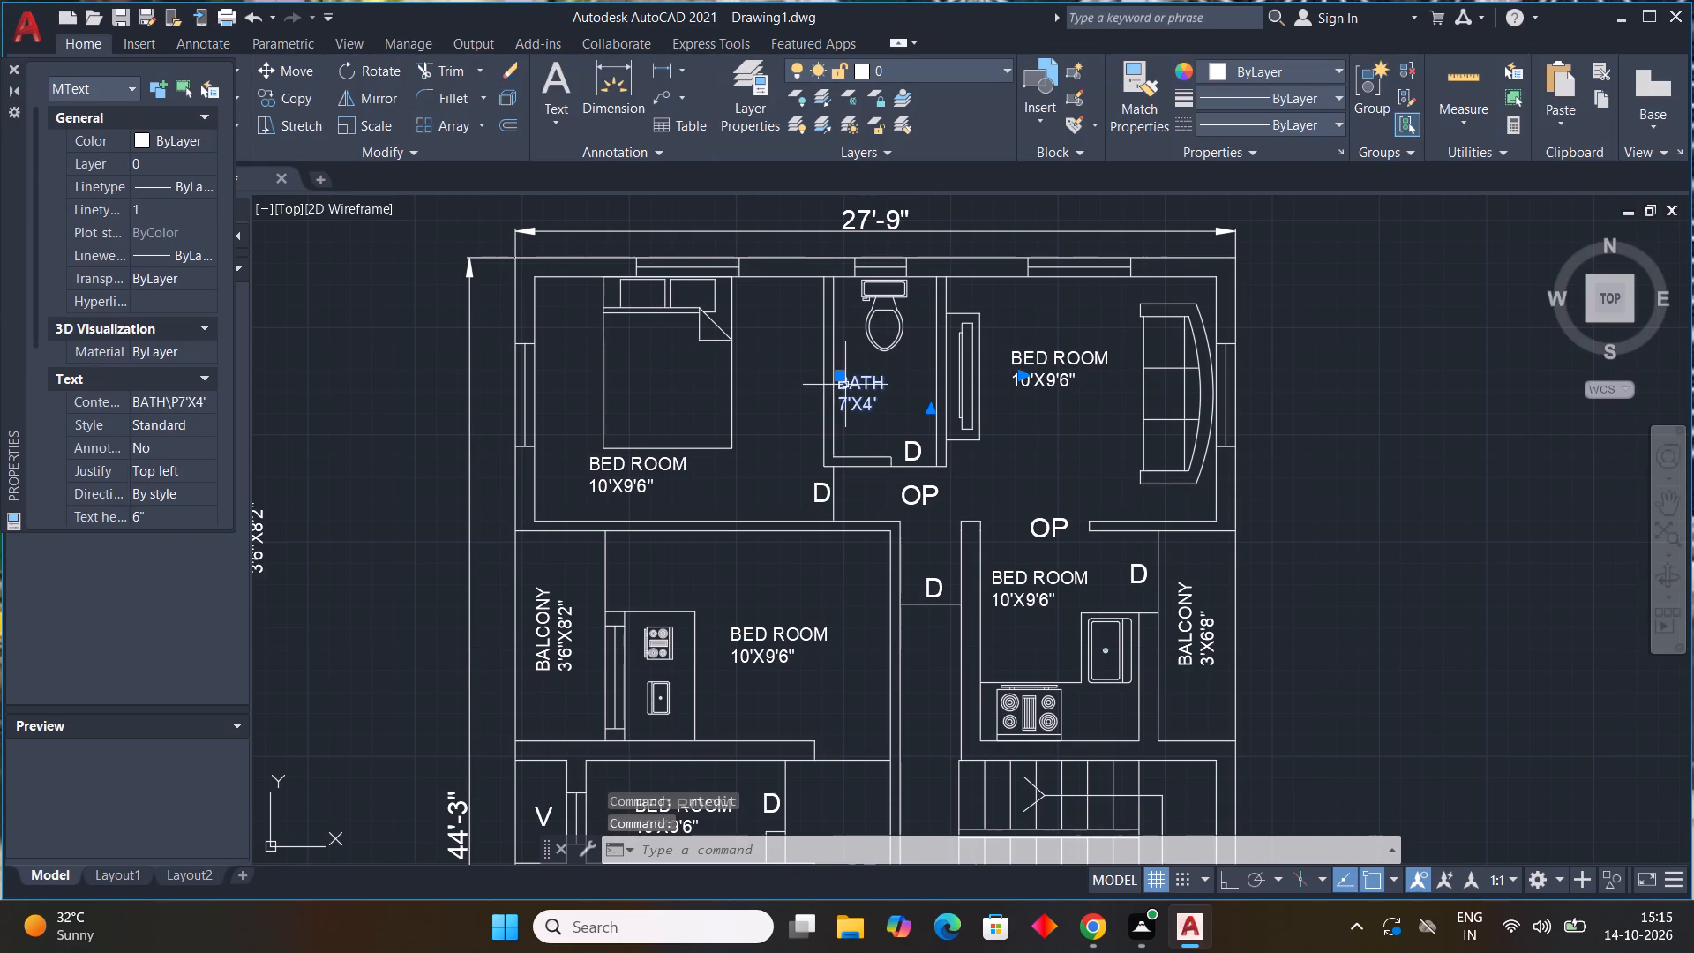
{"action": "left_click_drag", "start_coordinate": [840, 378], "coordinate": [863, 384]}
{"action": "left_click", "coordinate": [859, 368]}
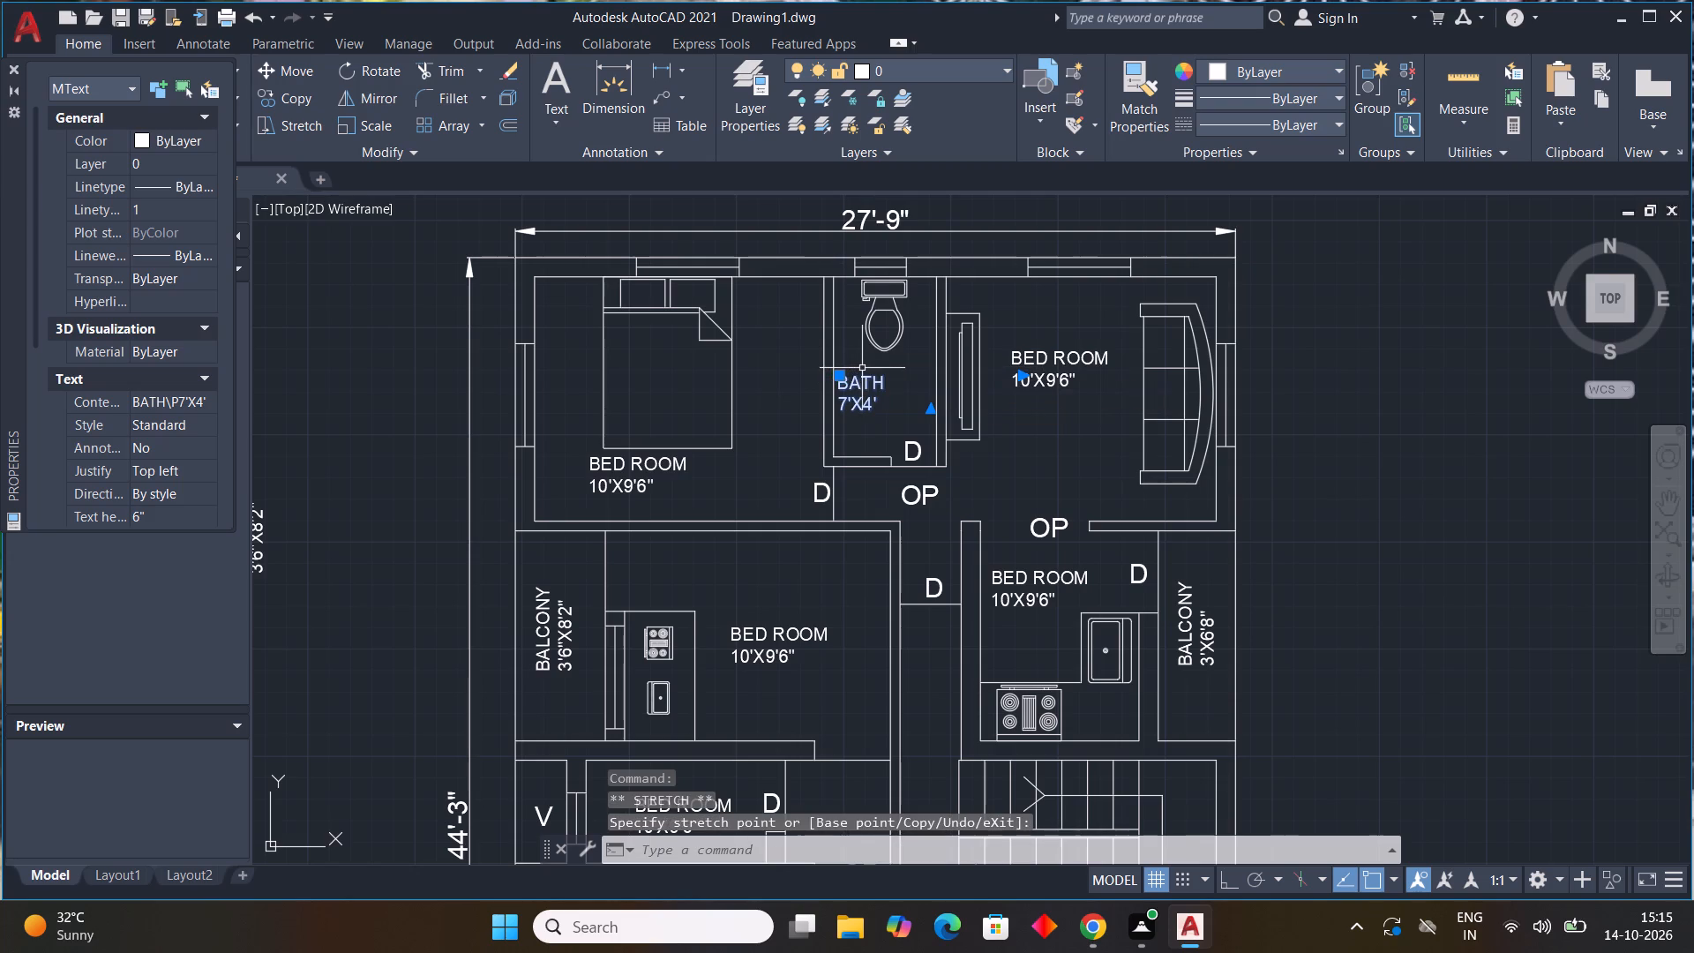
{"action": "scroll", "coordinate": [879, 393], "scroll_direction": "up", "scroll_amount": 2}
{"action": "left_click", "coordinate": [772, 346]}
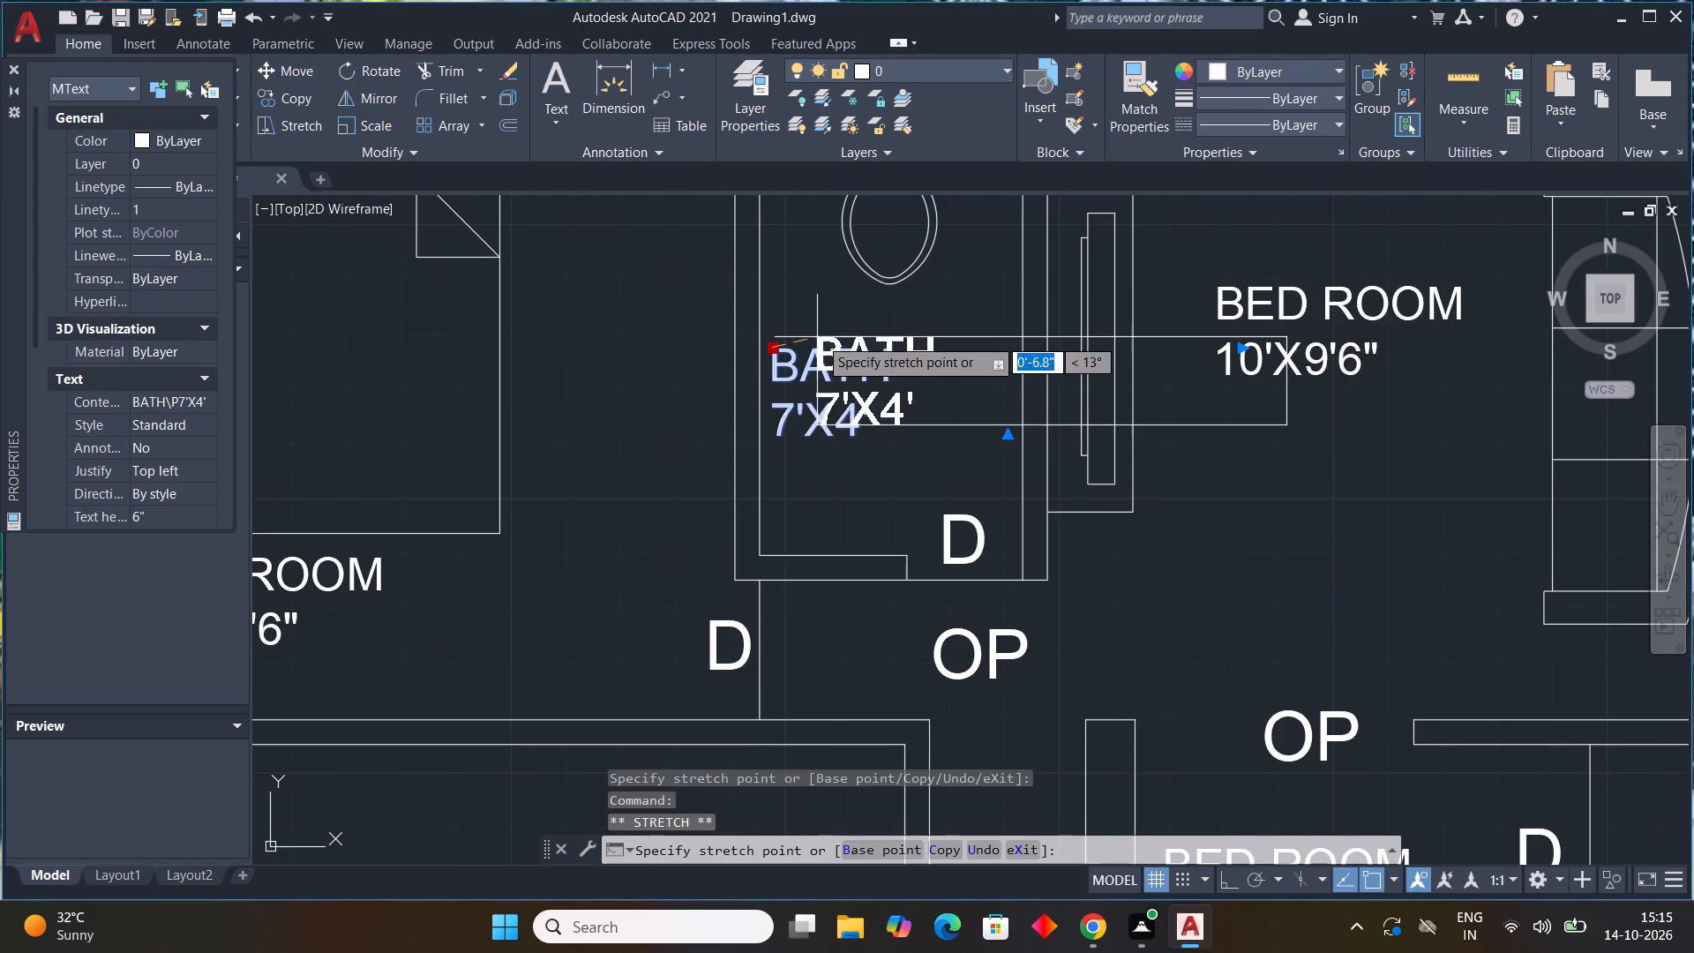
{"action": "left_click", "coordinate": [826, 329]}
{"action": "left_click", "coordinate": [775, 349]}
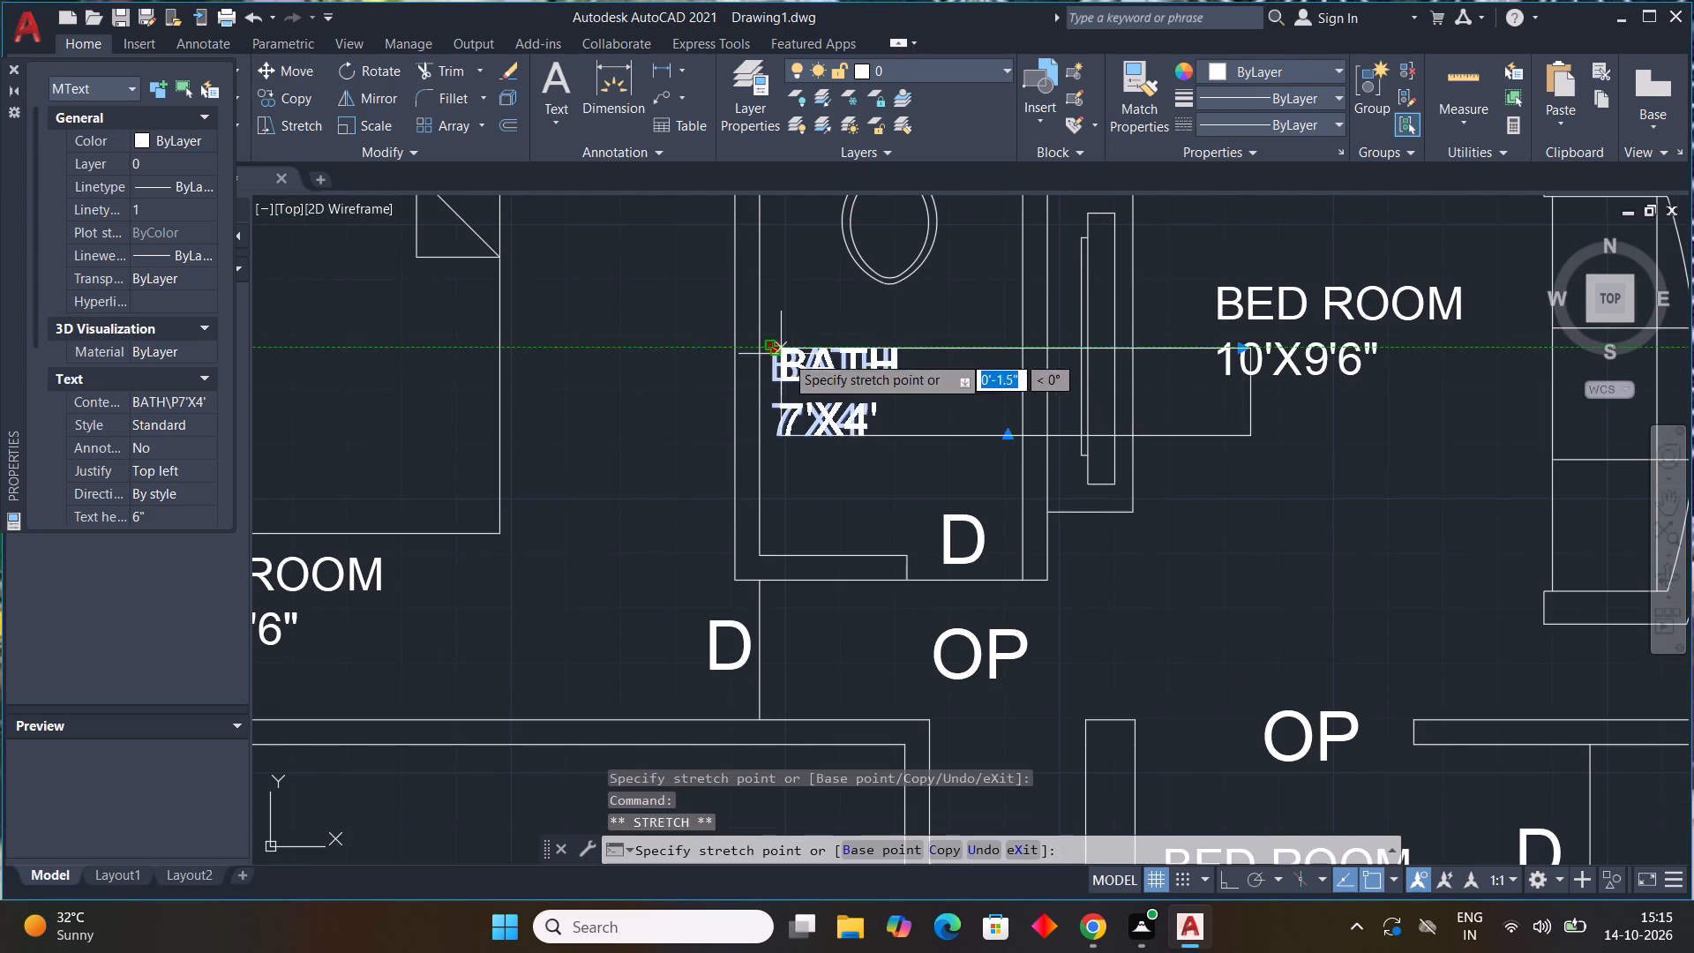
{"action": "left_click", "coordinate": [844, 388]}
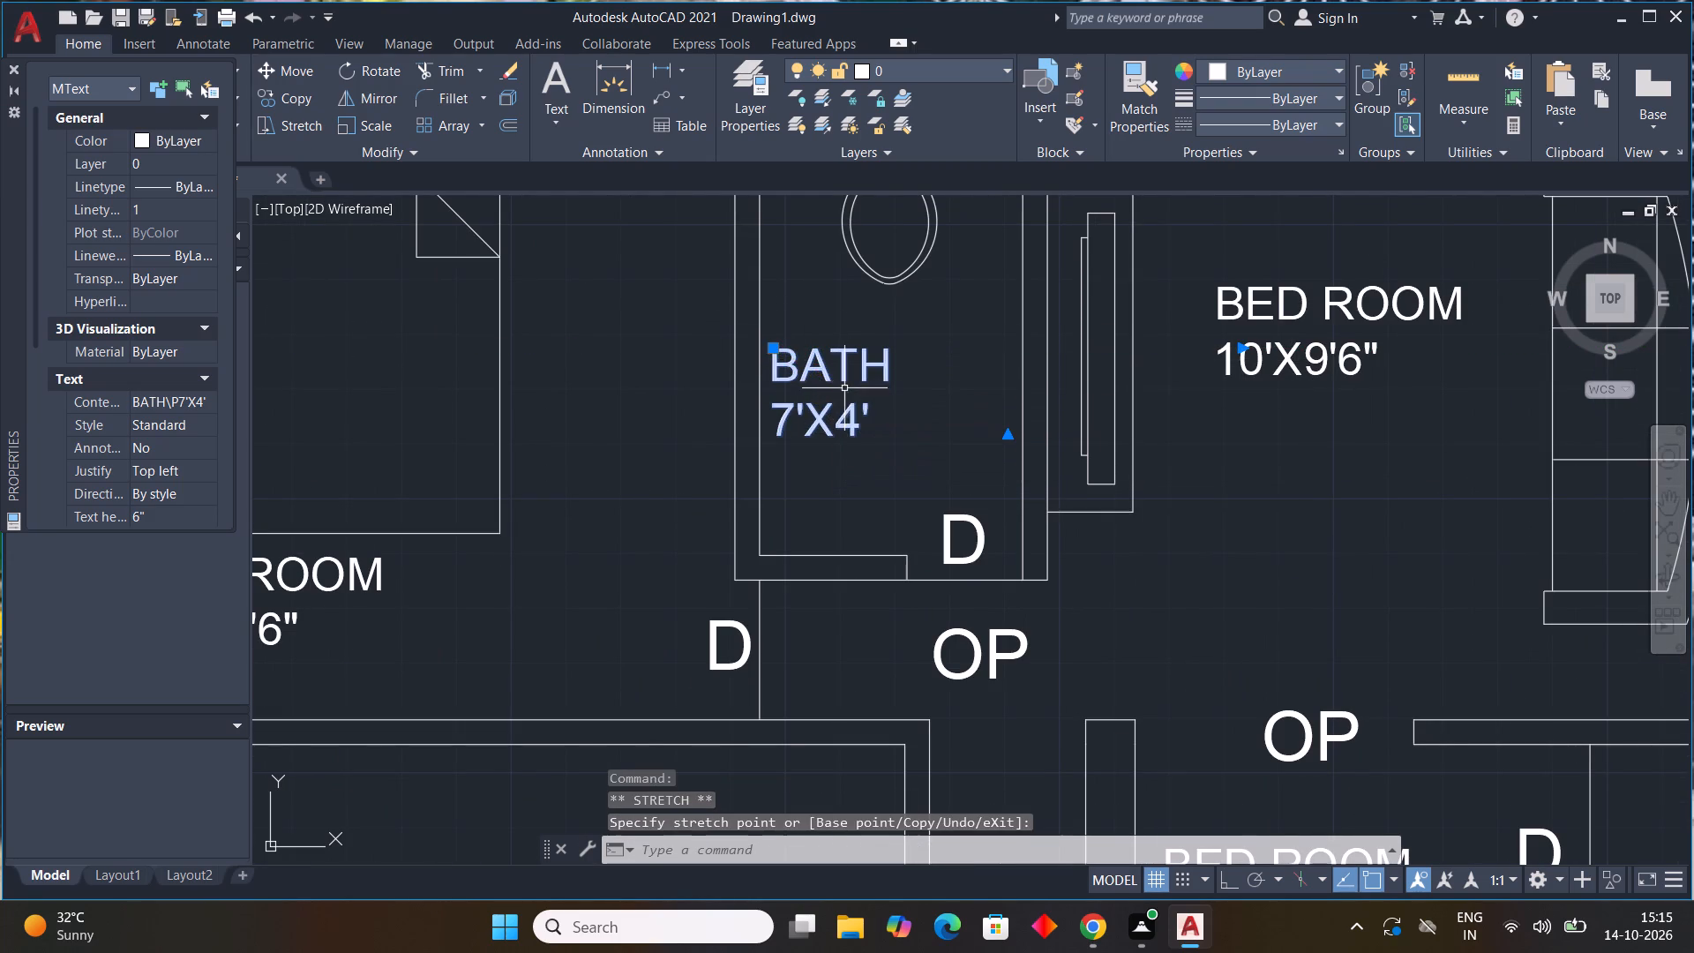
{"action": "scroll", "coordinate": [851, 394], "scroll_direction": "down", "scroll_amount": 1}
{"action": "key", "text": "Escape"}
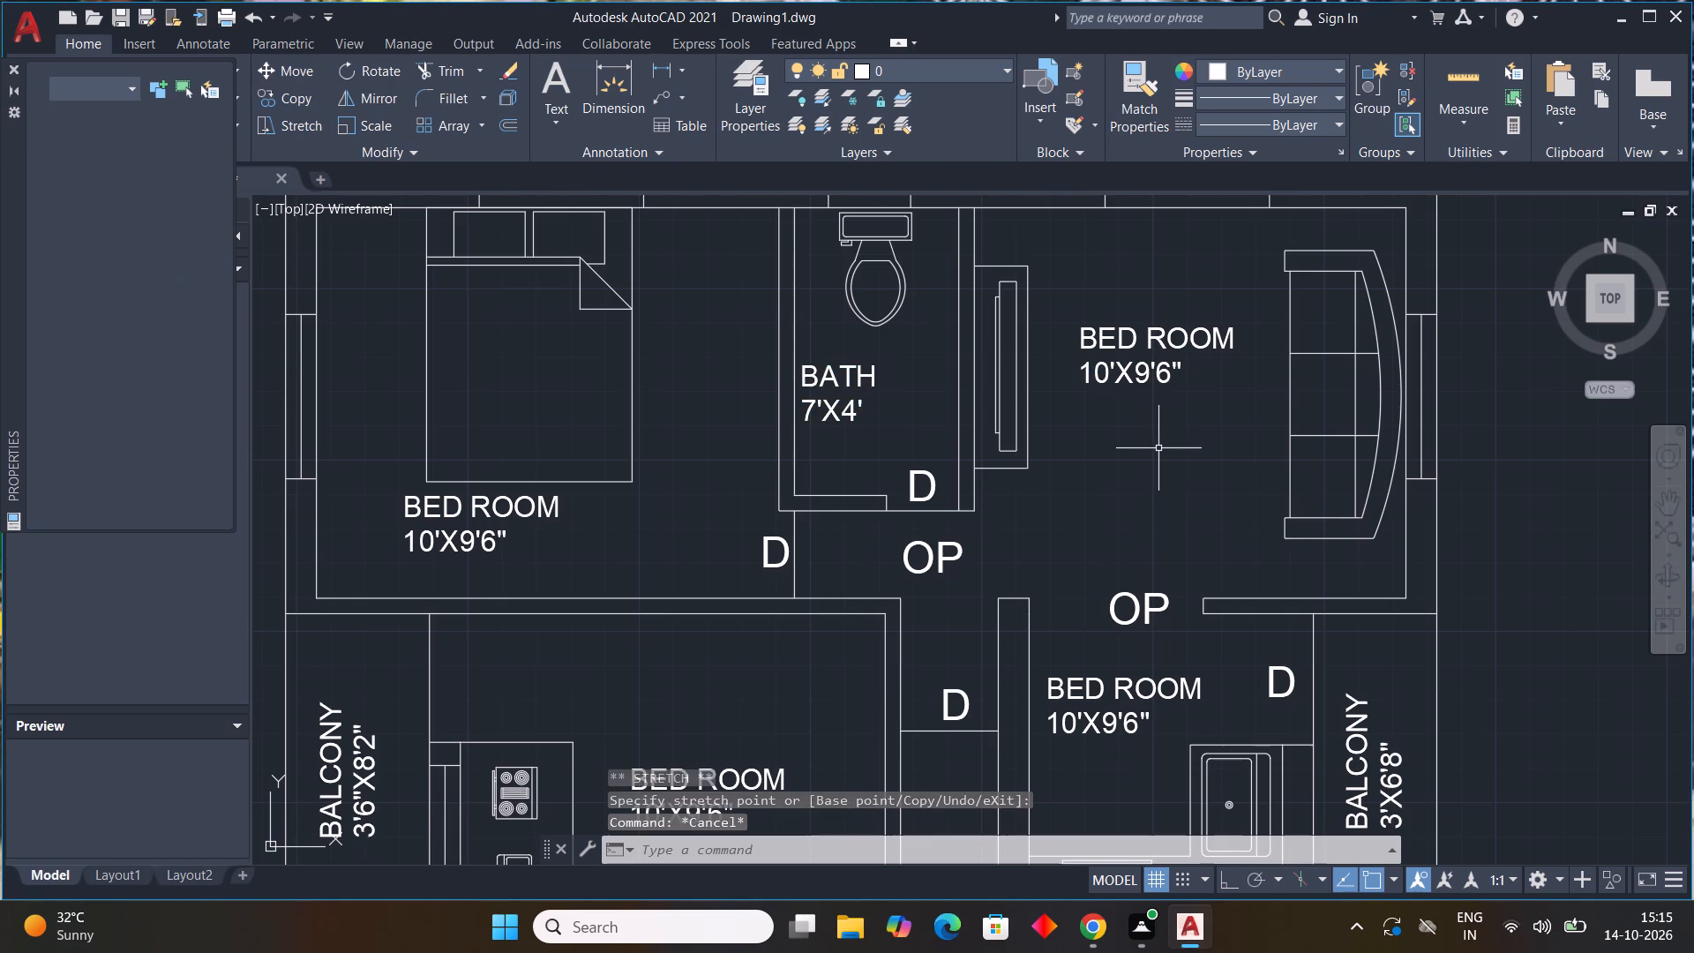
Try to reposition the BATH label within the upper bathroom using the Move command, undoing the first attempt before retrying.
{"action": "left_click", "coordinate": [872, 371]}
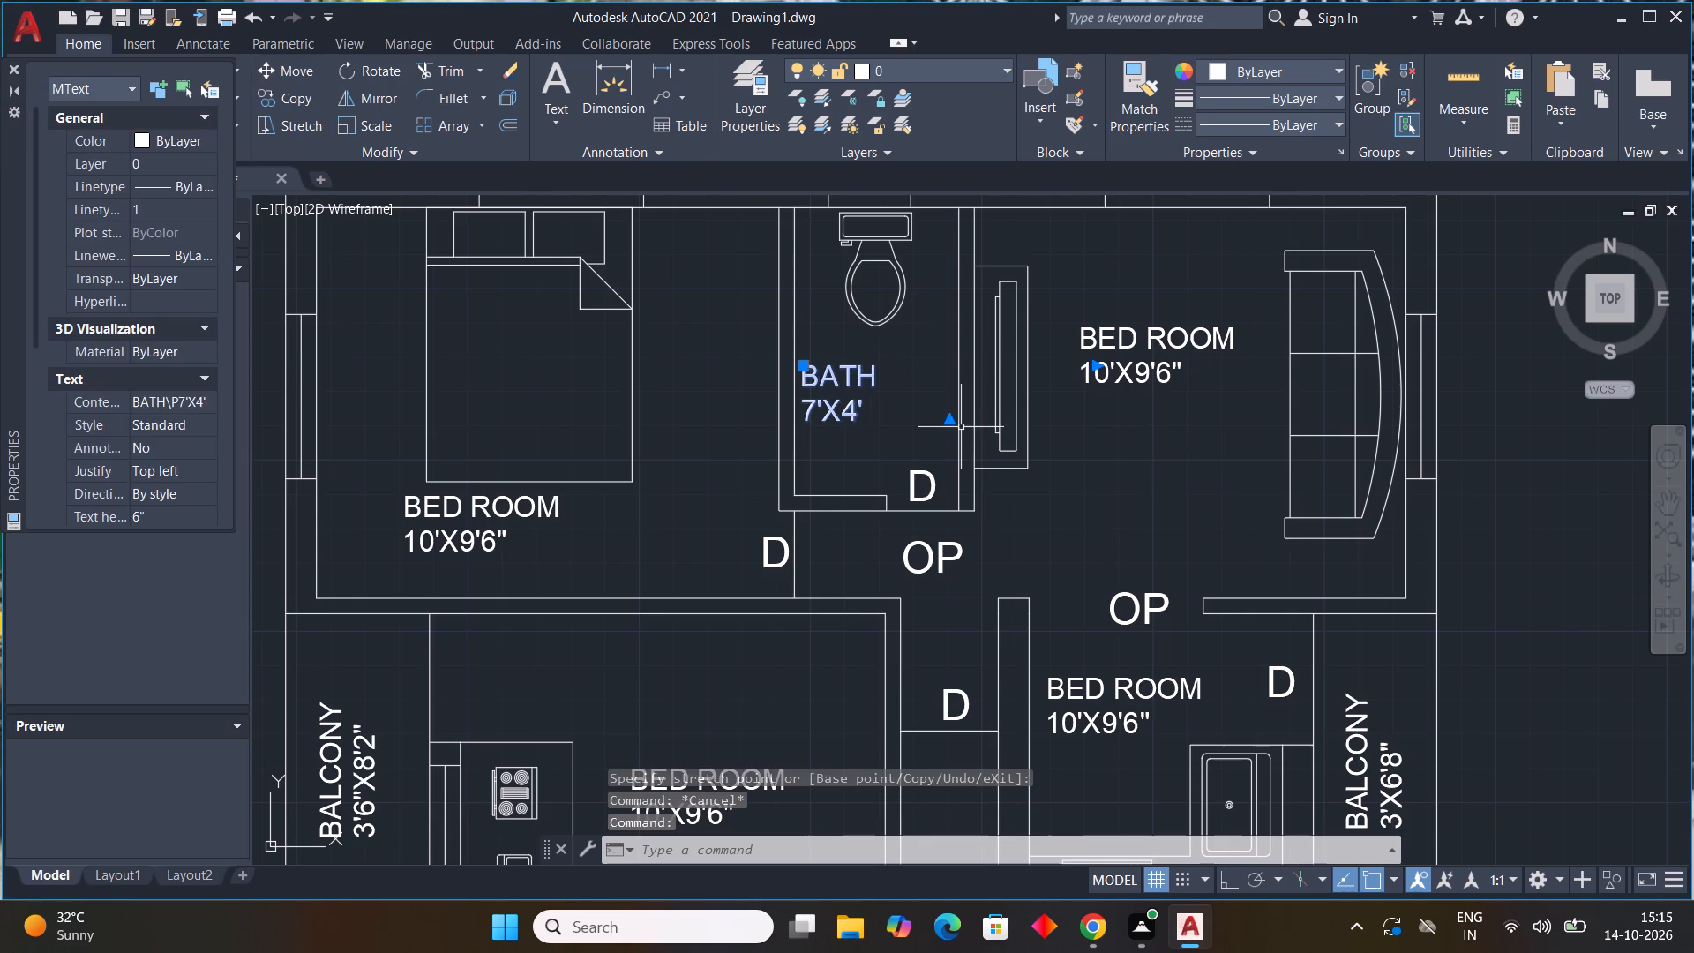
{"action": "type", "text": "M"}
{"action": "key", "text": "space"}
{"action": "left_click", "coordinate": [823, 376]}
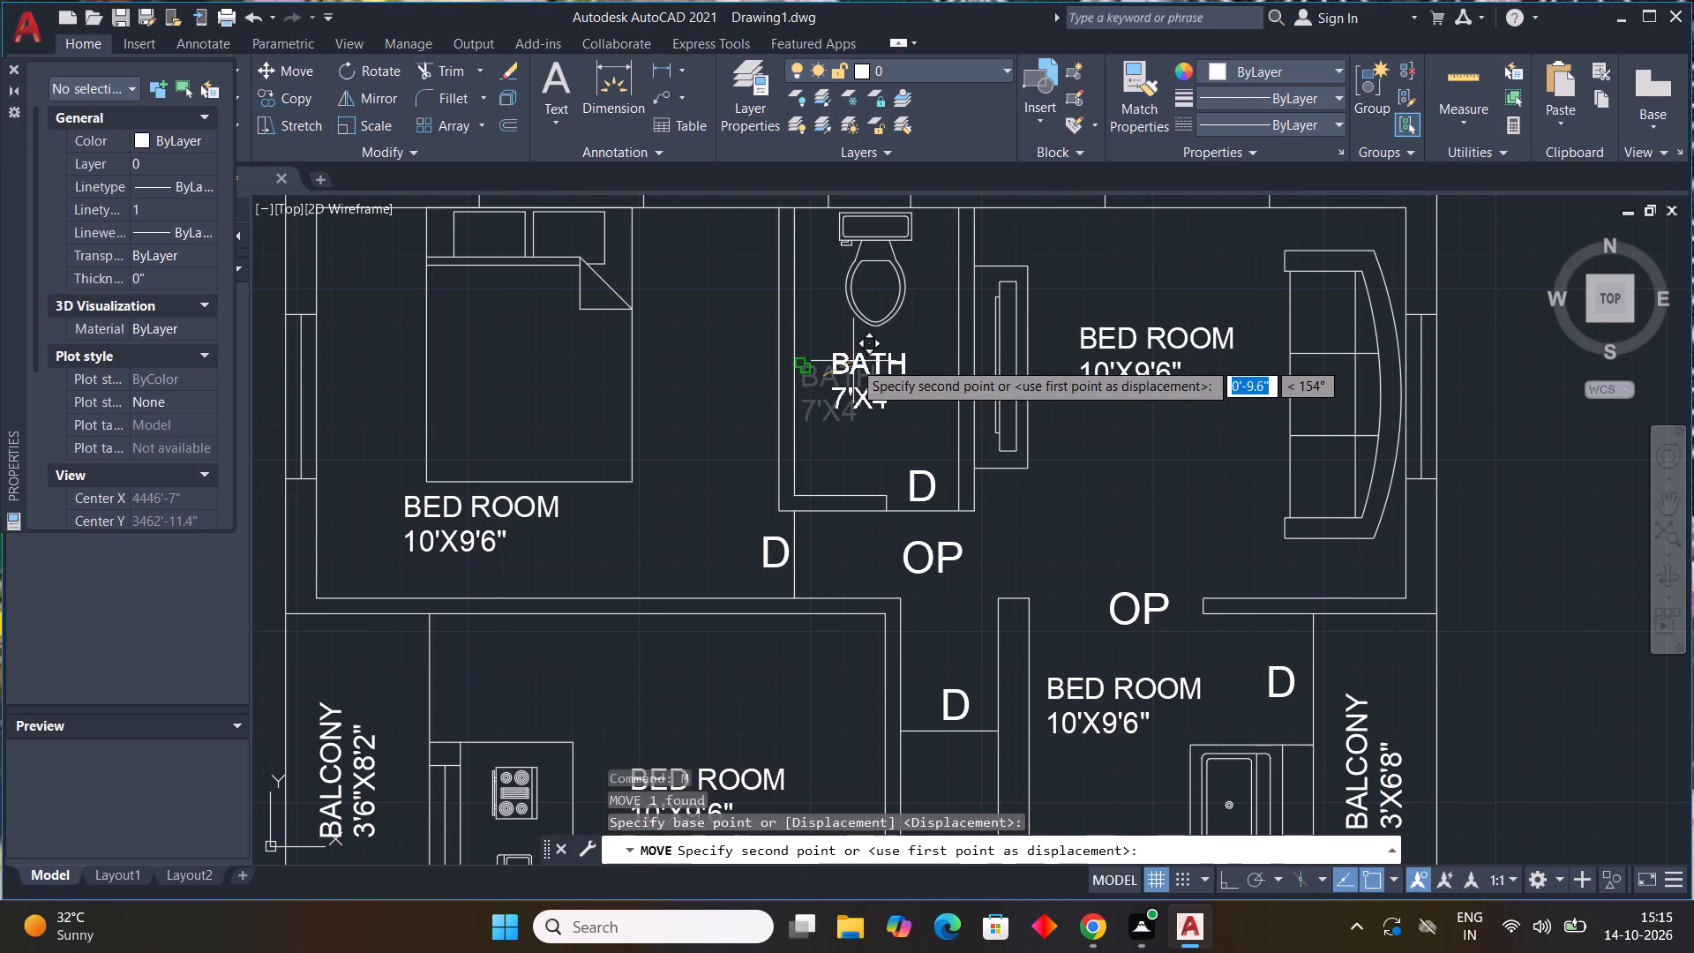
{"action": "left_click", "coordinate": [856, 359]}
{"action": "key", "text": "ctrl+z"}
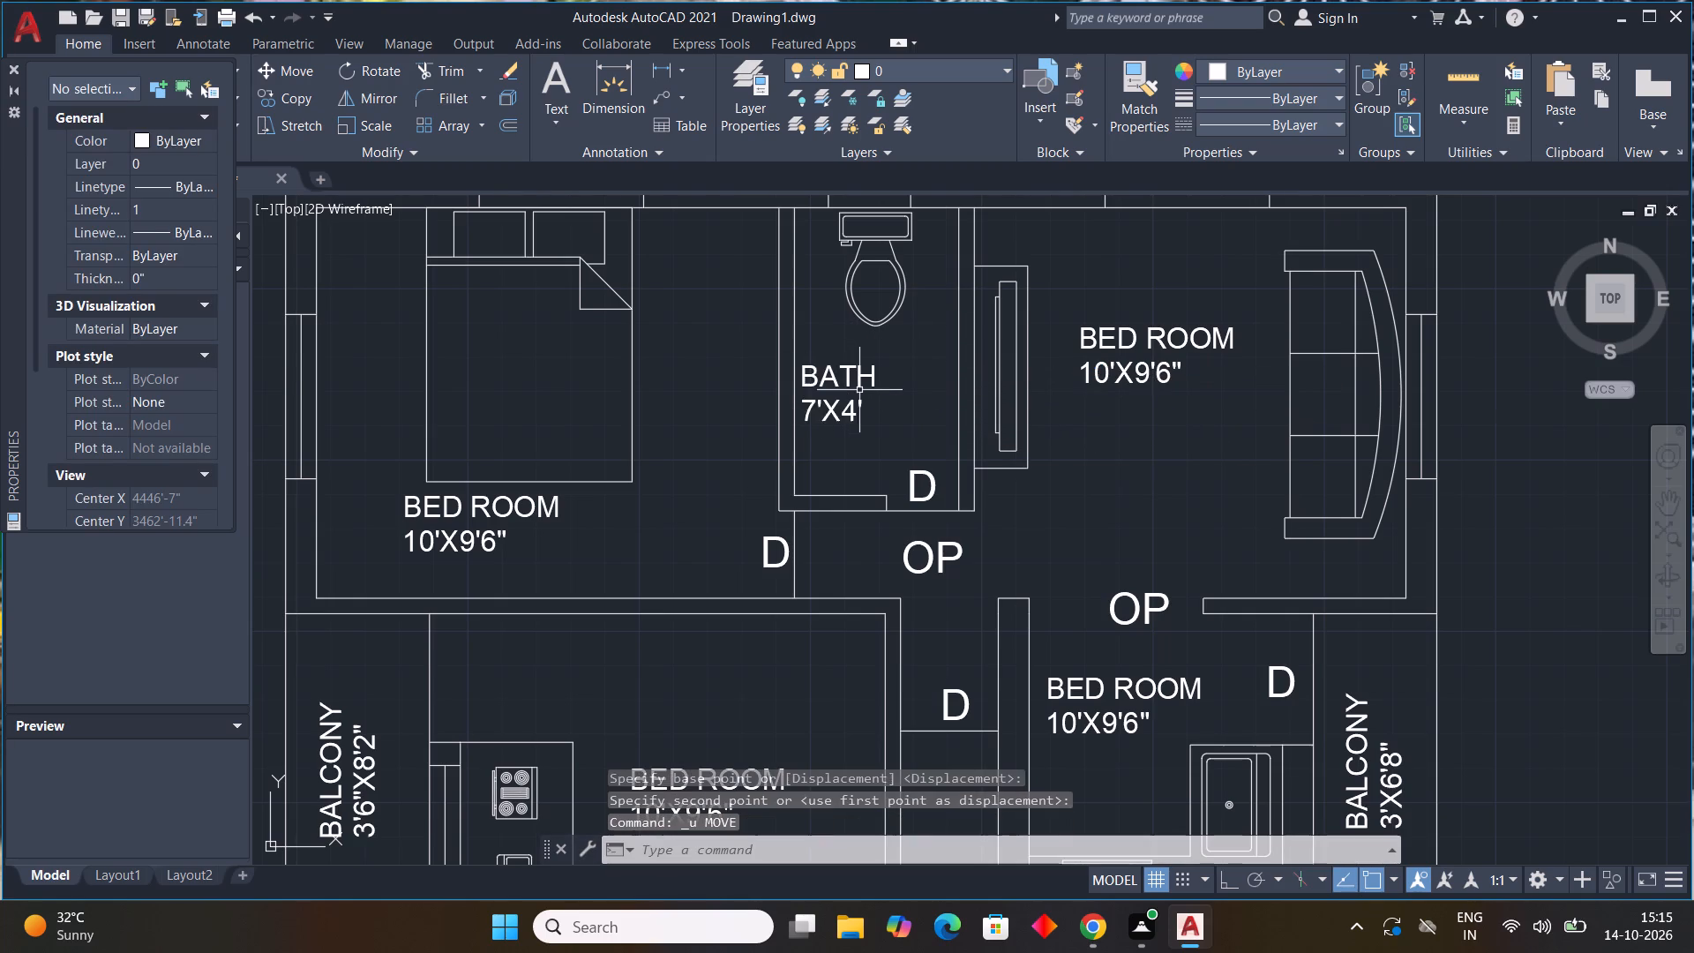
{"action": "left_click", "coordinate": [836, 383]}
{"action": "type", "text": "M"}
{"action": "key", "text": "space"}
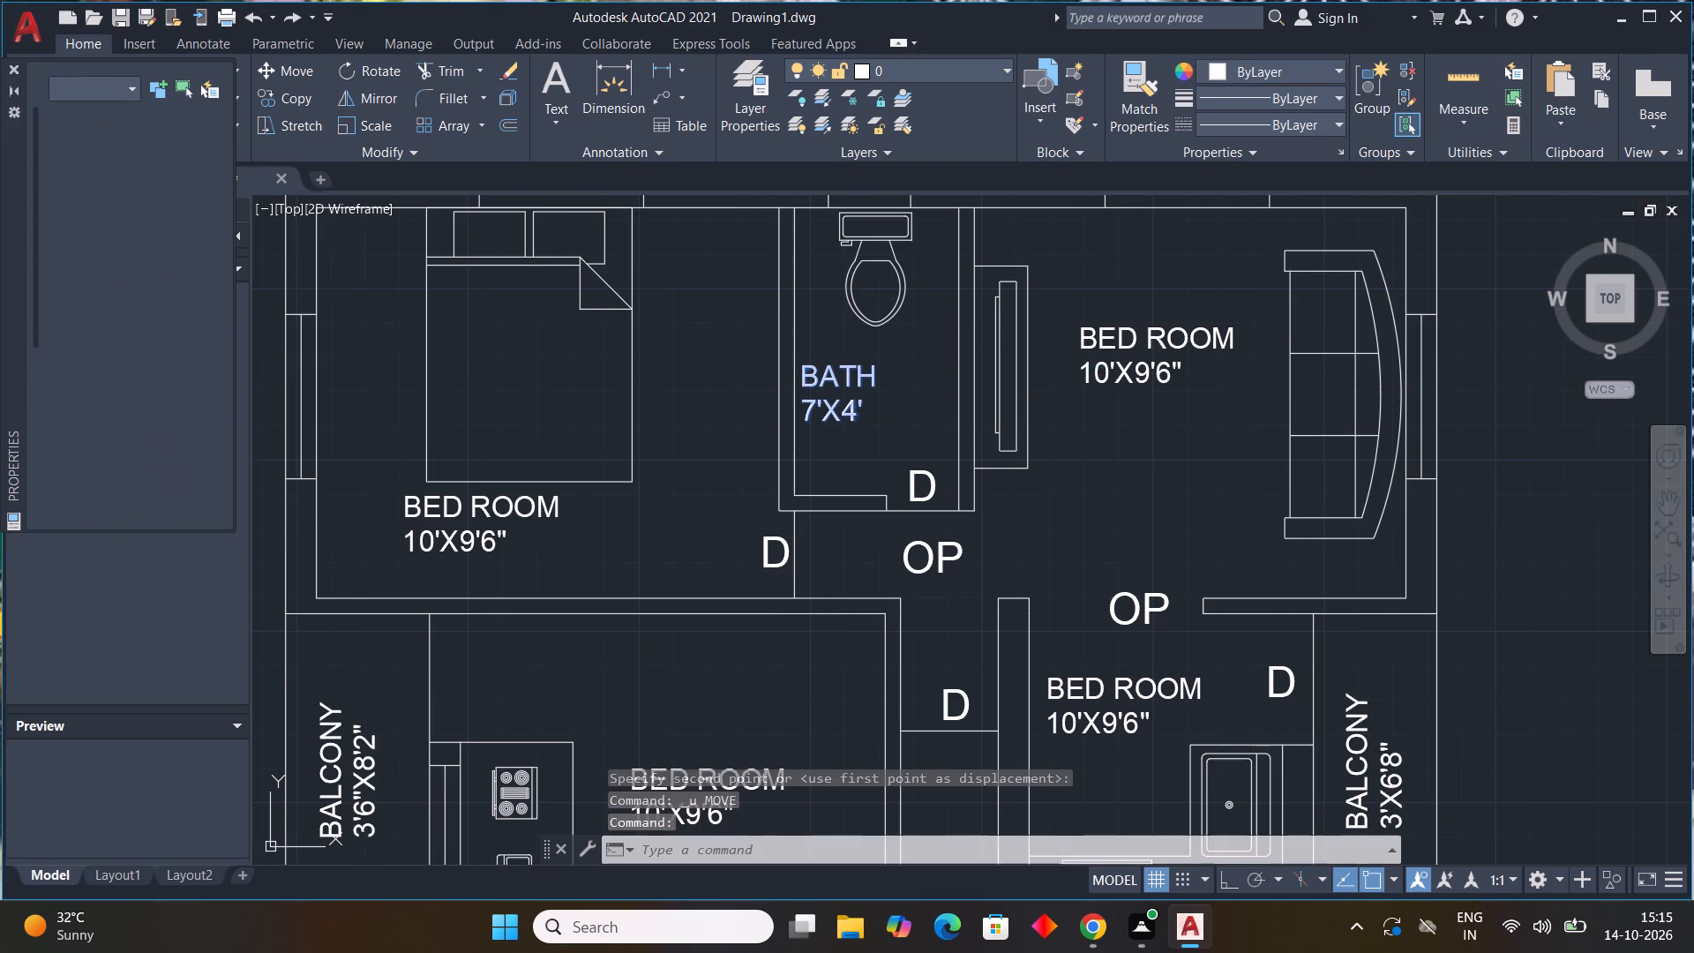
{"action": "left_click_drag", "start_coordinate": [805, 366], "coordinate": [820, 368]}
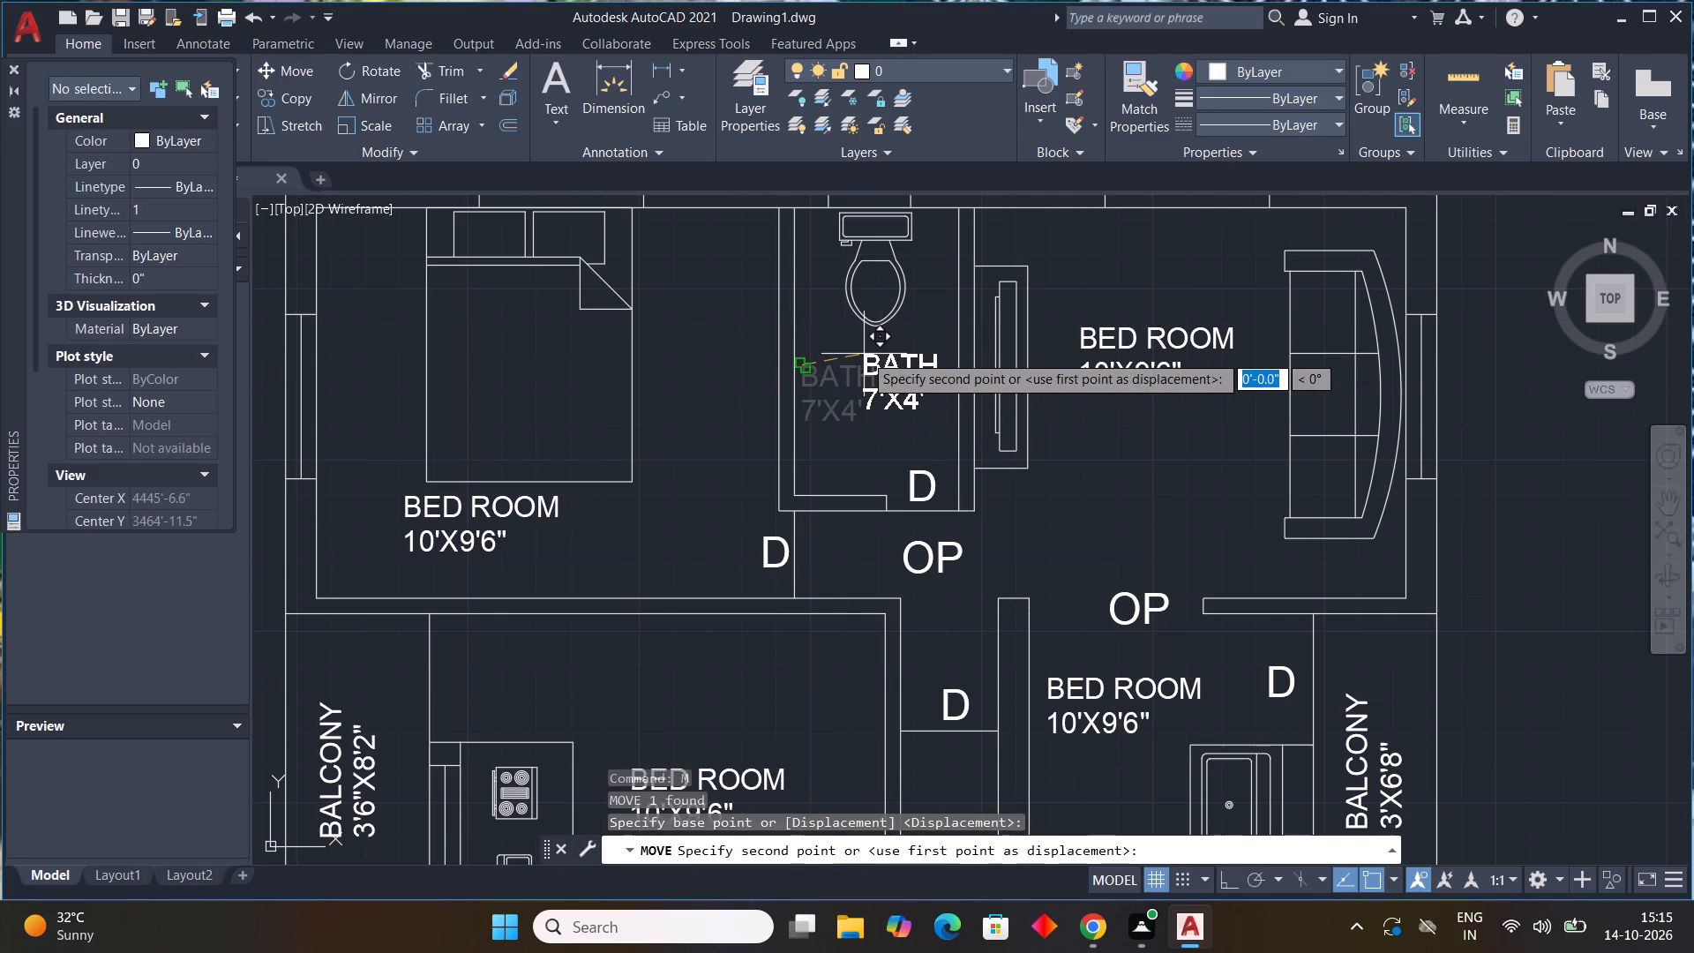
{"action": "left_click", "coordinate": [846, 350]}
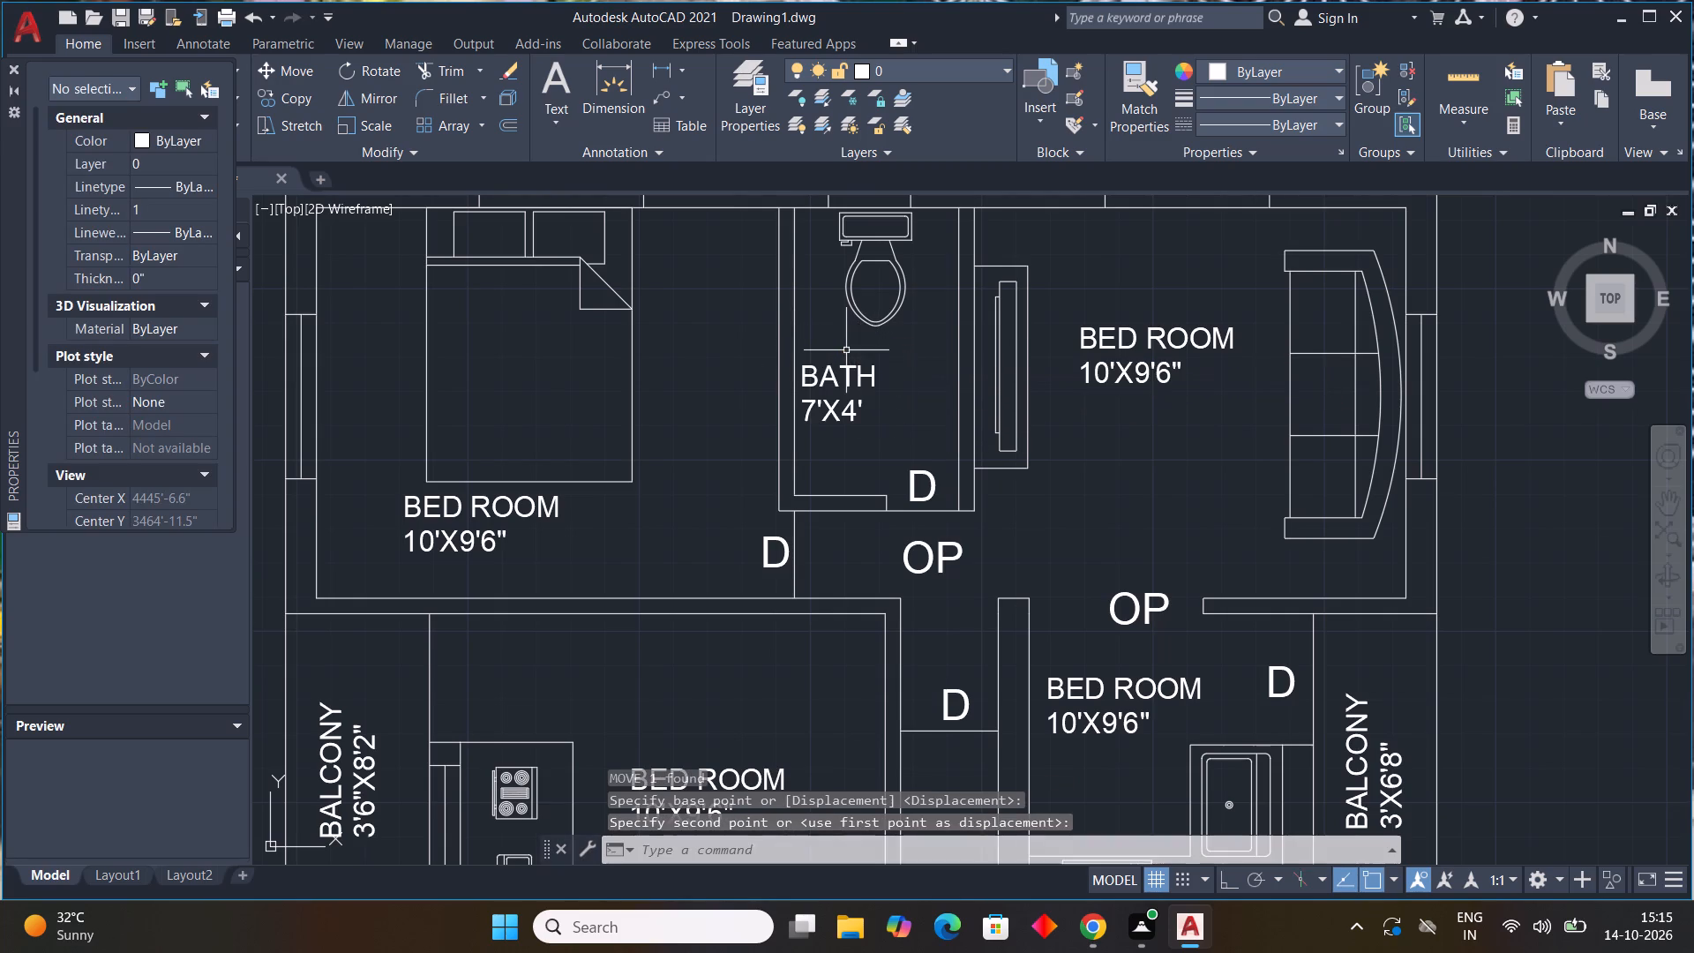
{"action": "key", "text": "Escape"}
Replace the BED ROOM label in the plan's upper-right room with the sofa with LIVING ROOM and the size 10'6"X18'.
{"action": "middle_click_drag", "start_coordinate": [1091, 433], "coordinate": [990, 511]}
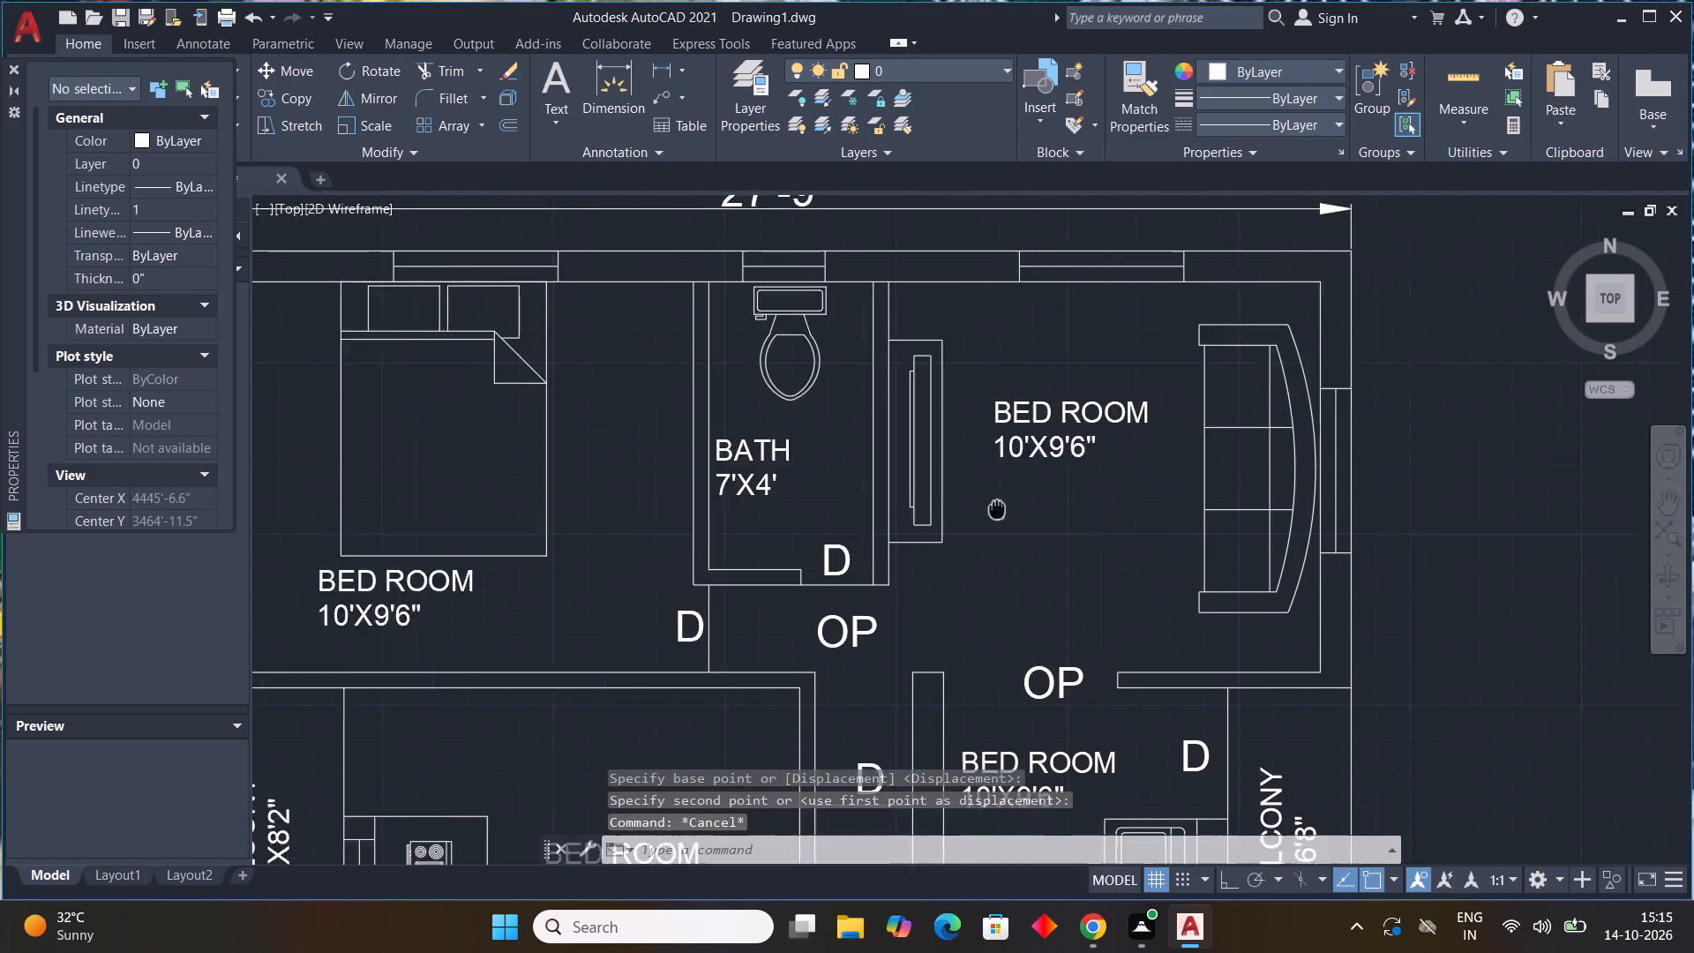
{"action": "middle_click_drag", "start_coordinate": [990, 511], "coordinate": [822, 538]}
{"action": "scroll", "coordinate": [815, 520], "scroll_direction": "down", "scroll_amount": 1}
{"action": "double_click", "coordinate": [866, 472]}
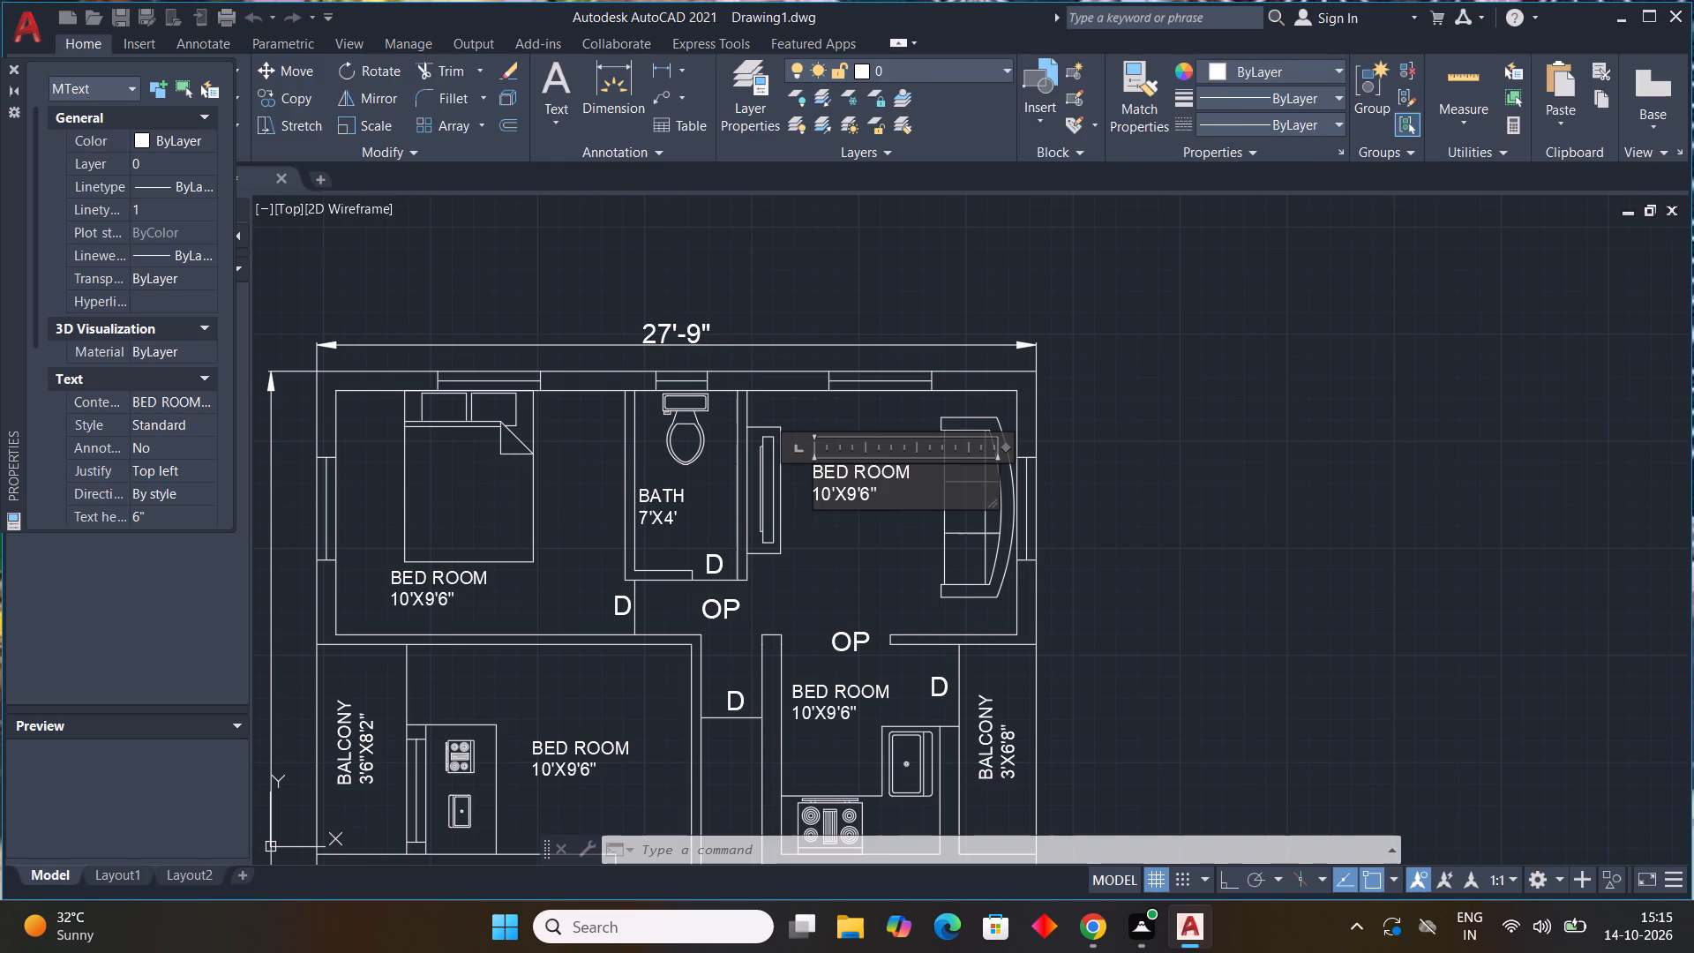
{"action": "left_click", "coordinate": [892, 502]}
{"action": "key", "text": "BackSpace"}
{"action": "key", "text": "BackSpace"}
{"action": "key", "text": "BackSpace"}
{"action": "key", "text": "BackSpace"}
{"action": "key", "text": "BackSpace"}
{"action": "key", "text": "BackSpace"}
{"action": "key", "text": "BackSpace"}
{"action": "key", "text": "BackSpace"}
{"action": "key", "text": "BackSpace"}
{"action": "key", "text": "BackSpace"}
{"action": "key", "text": "BackSpace"}
{"action": "key", "text": "BackSpace"}
{"action": "key", "text": "BackSpace"}
{"action": "key", "text": "BackSpace"}
{"action": "key", "text": "BackSpace"}
{"action": "key", "text": "BackSpace"}
{"action": "key", "text": "BackSpace"}
{"action": "key", "text": "BackSpace"}
{"action": "key", "text": "BackSpace"}
{"action": "key", "text": "BackSpace"}
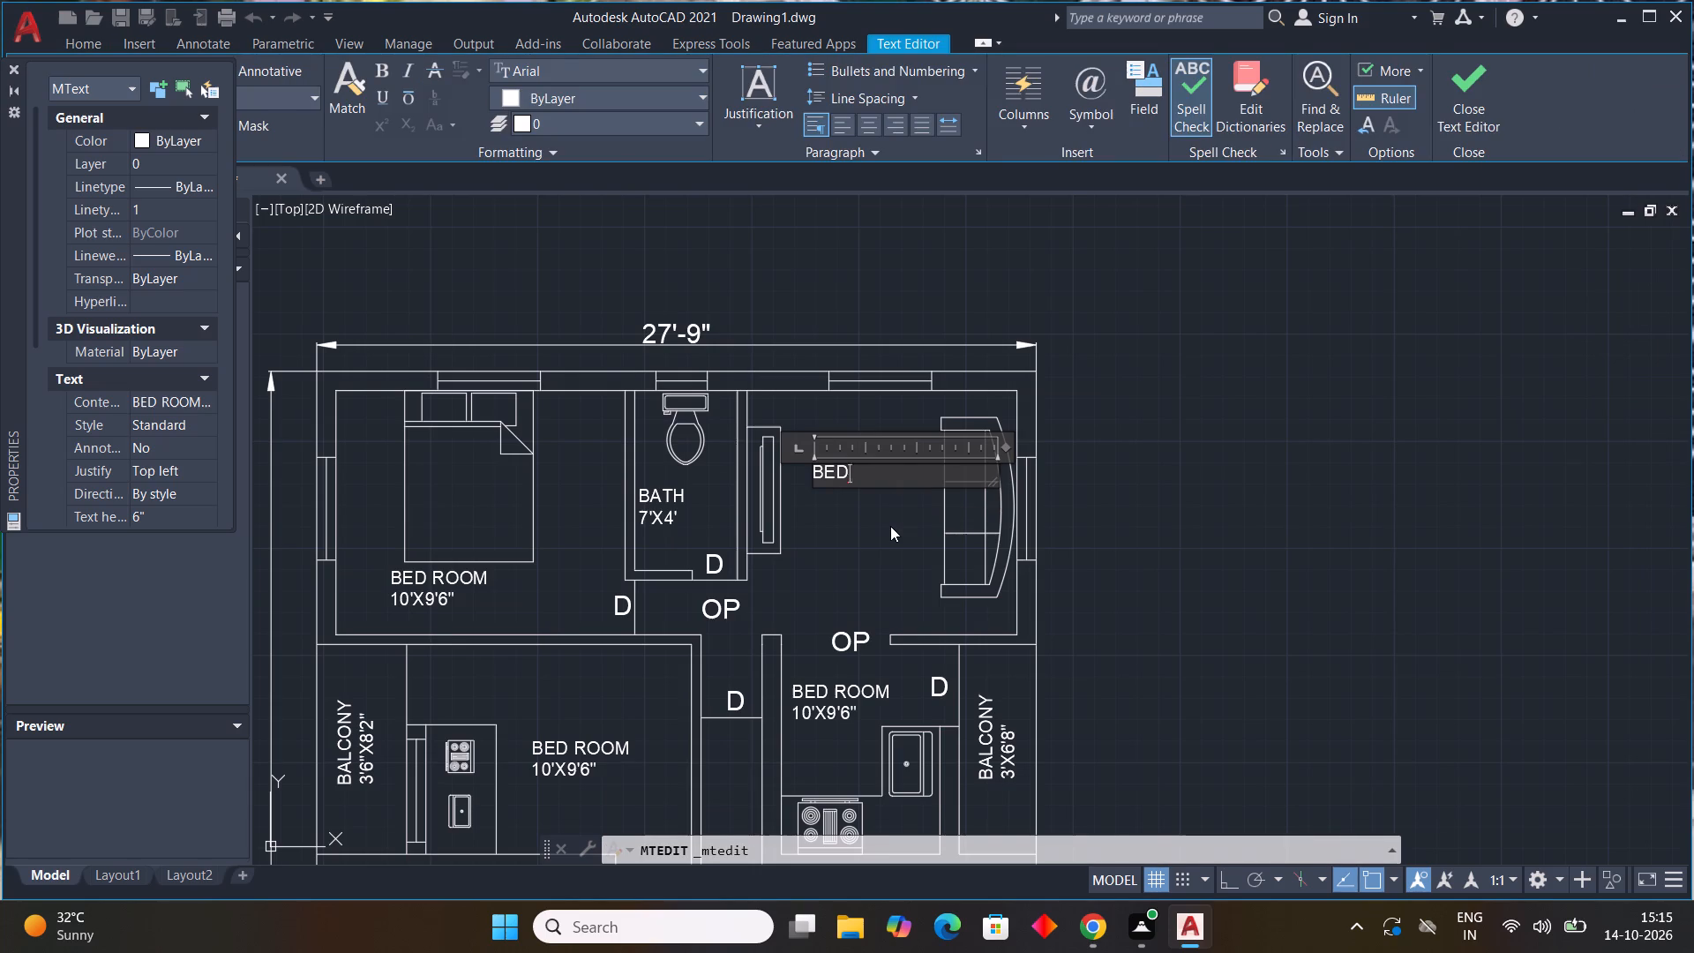
{"action": "type", "text": "LIVIN"}
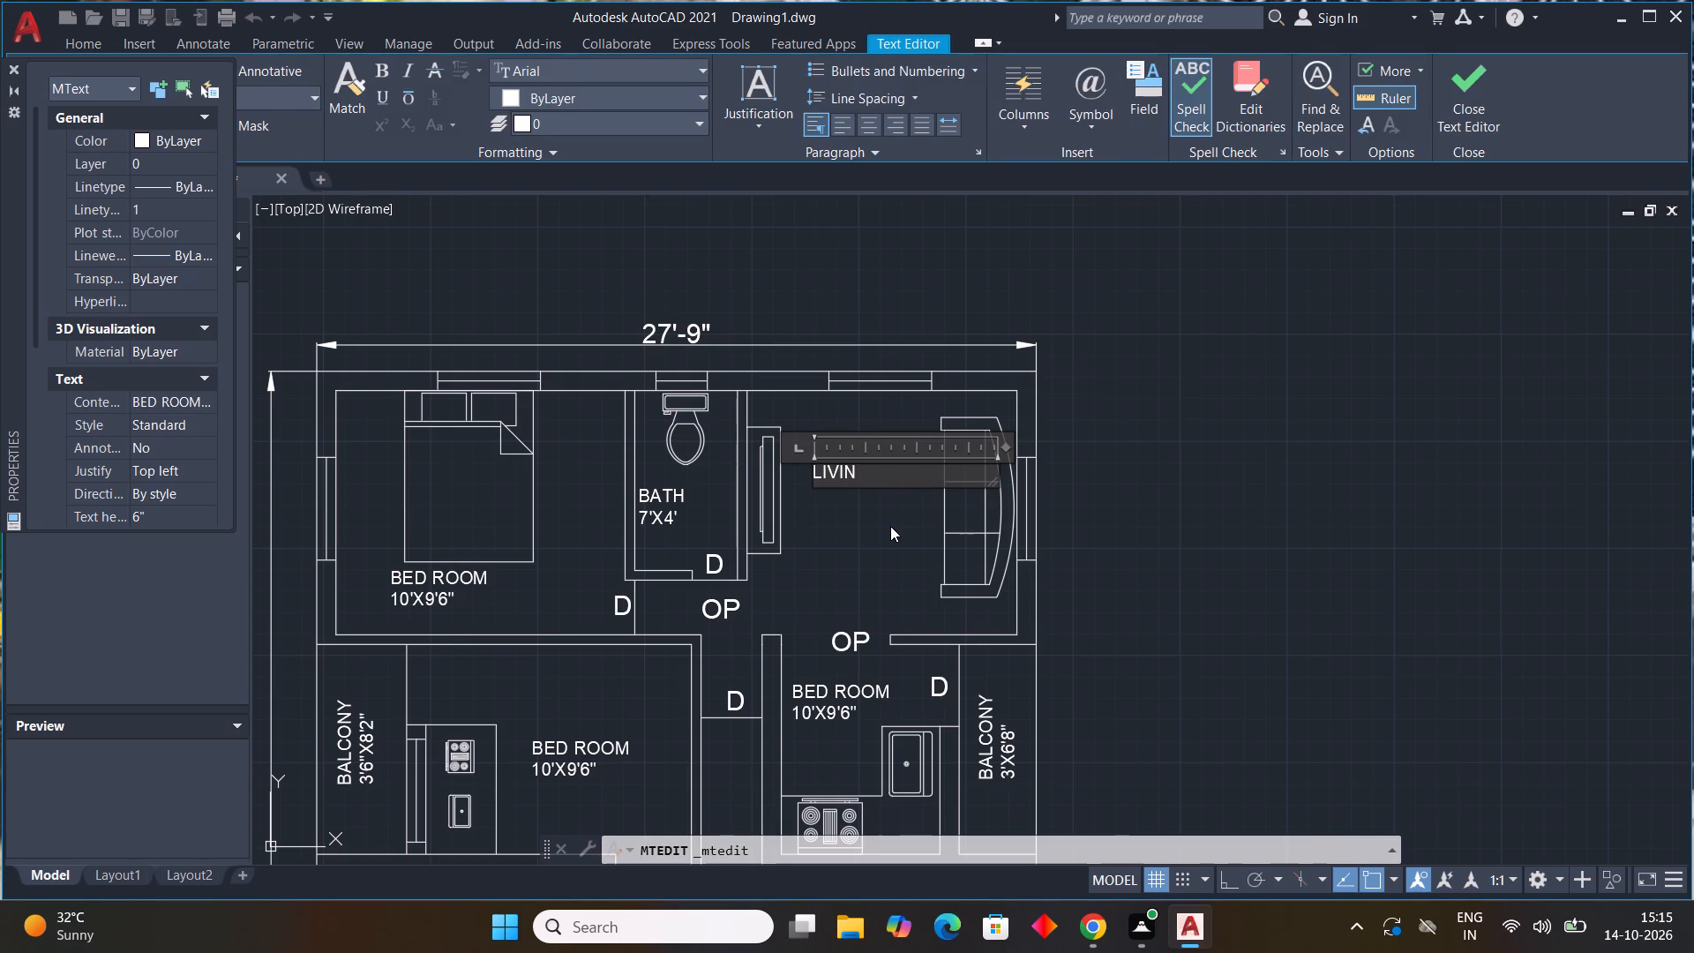
{"action": "key", "text": "g"}
{"action": "key", "text": "space"}
{"action": "type", "text": "ROOM"}
{"action": "key", "text": "Return"}
{"action": "type", "text": "10'6"}
{"action": "key", "text": "shift+quotedbl"}
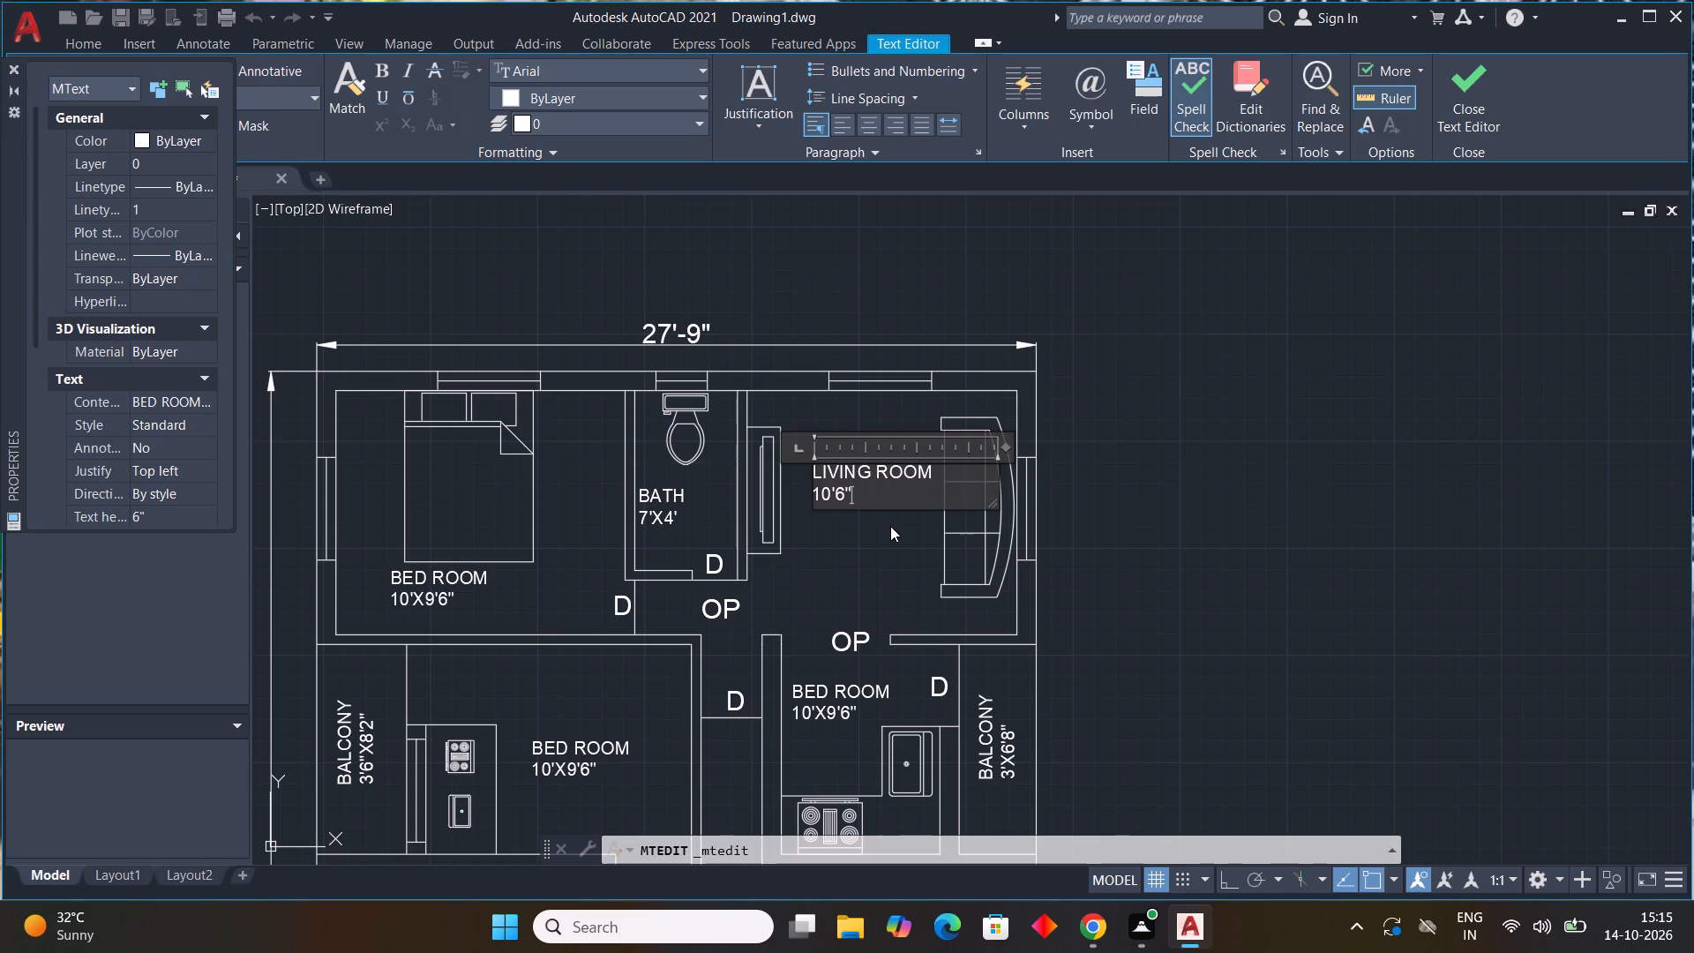
{"action": "key", "text": "x"}
{"action": "key", "text": "1"}
{"action": "type", "text": "8'"}
{"action": "left_click", "coordinate": [1165, 546]}
Replace the BED ROOM label in the room beside the 3'6"X8'2" balcony with KITCHEN and the size 10'4"X8'2".
{"action": "scroll", "coordinate": [1145, 657], "scroll_direction": "down", "scroll_amount": 2}
{"action": "middle_click_drag", "start_coordinate": [1143, 705], "coordinate": [1040, 539]}
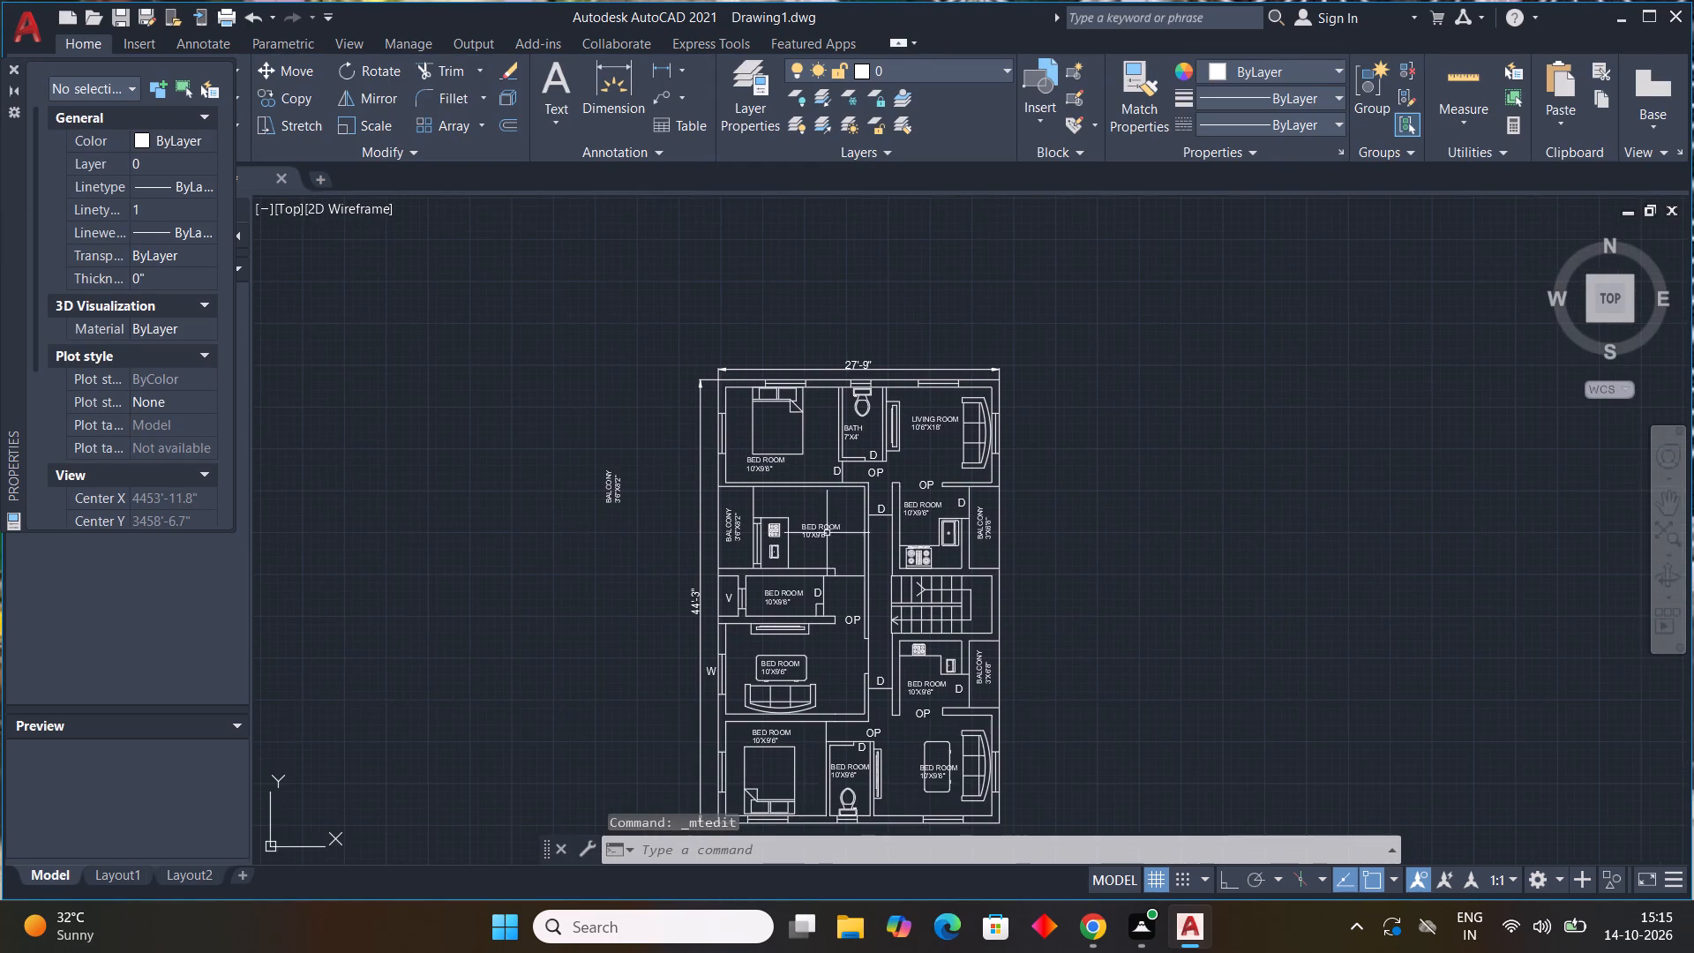
{"action": "scroll", "coordinate": [857, 544], "scroll_direction": "up", "scroll_amount": 2}
{"action": "double_click", "coordinate": [761, 522]}
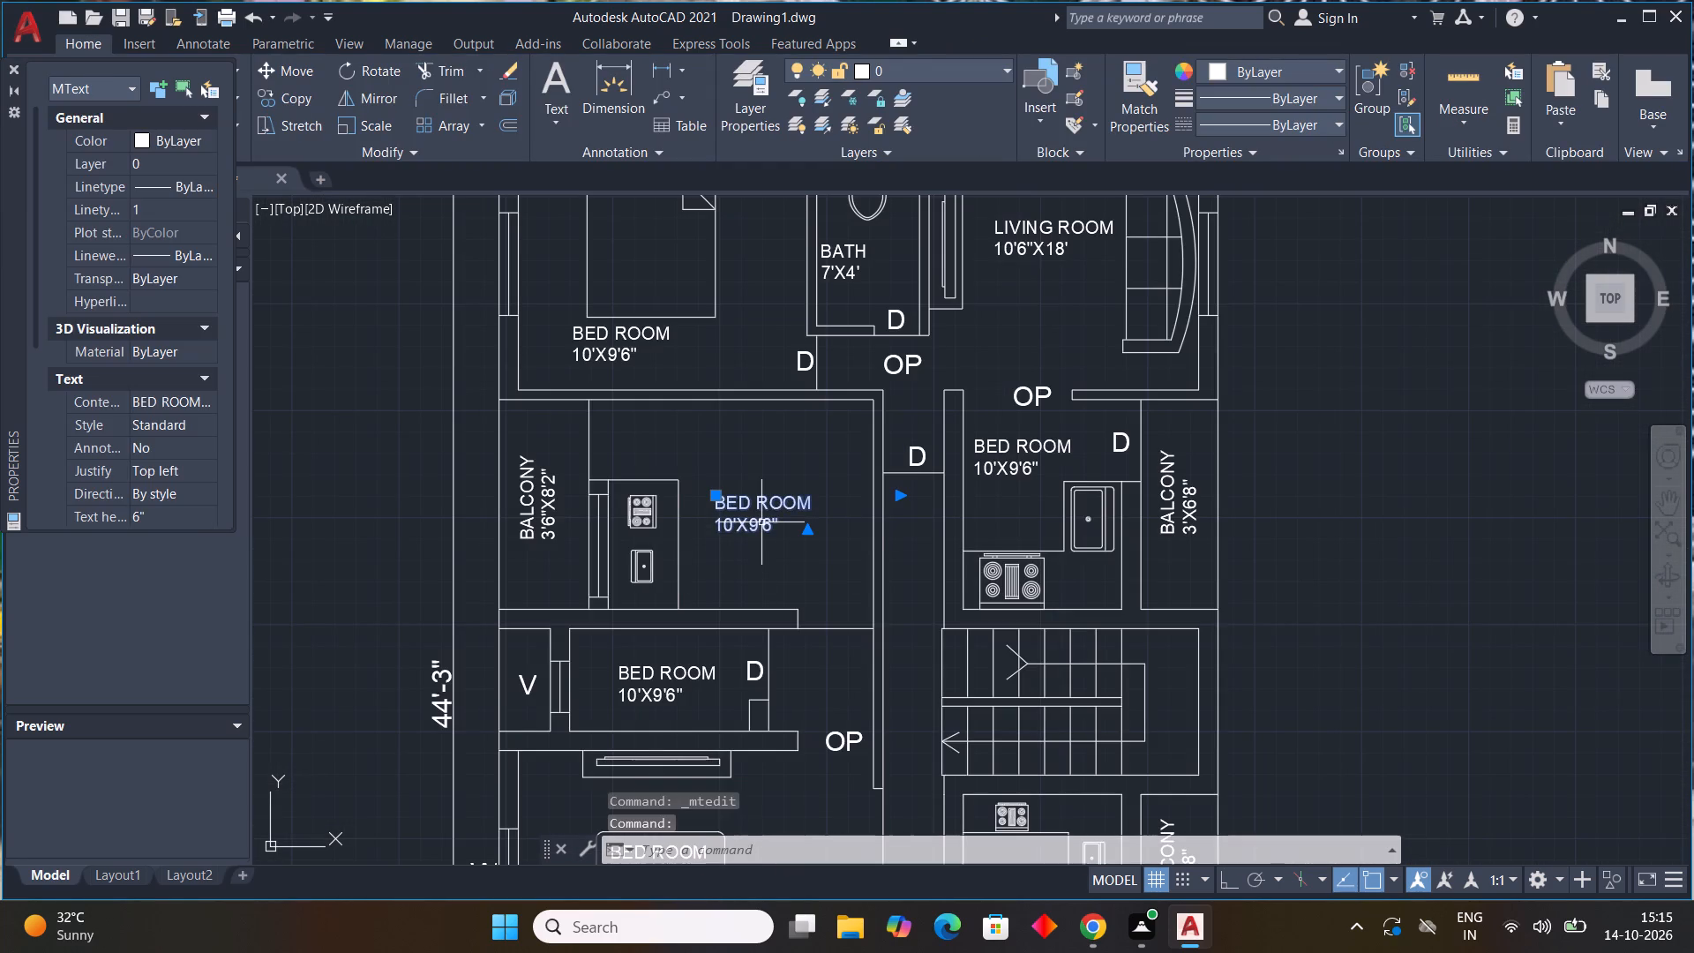
{"action": "left_click", "coordinate": [801, 525]}
{"action": "key", "text": "BackSpace"}
{"action": "key", "text": "BackSpace"}
{"action": "key", "text": "BackSpace"}
{"action": "key", "text": "BackSpace"}
{"action": "key", "text": "BackSpace"}
{"action": "key", "text": "BackSpace"}
{"action": "key", "text": "BackSpace"}
{"action": "key", "text": "BackSpace"}
{"action": "key", "text": "BackSpace"}
{"action": "key", "text": "BackSpace"}
{"action": "key", "text": "BackSpace"}
{"action": "key", "text": "BackSpace"}
{"action": "key", "text": "BackSpace"}
{"action": "key", "text": "BackSpace"}
{"action": "key", "text": "BackSpace"}
{"action": "key", "text": "BackSpace"}
{"action": "key", "text": "BackSpace"}
{"action": "key", "text": "BackSpace"}
{"action": "key", "text": "BackSpace"}
{"action": "key", "text": "BackSpace"}
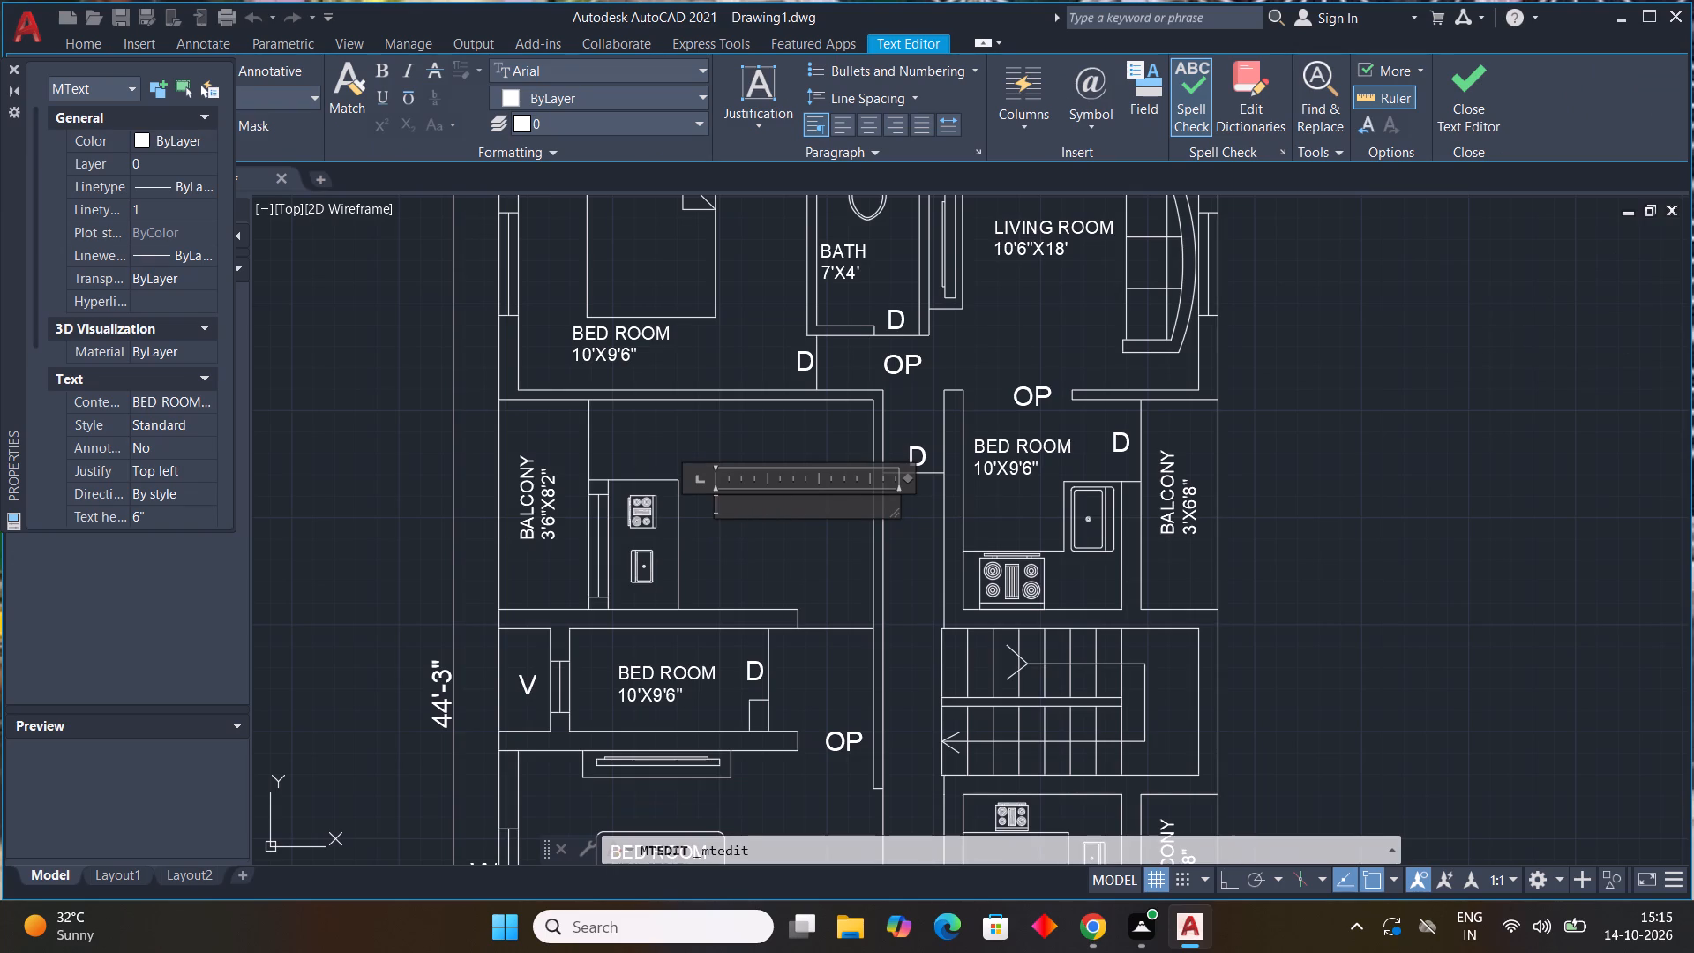
{"action": "type", "text": "KITCHEN"}
{"action": "key", "text": "Return"}
{"action": "type", "text": "10'4\""}
{"action": "key", "text": "x"}
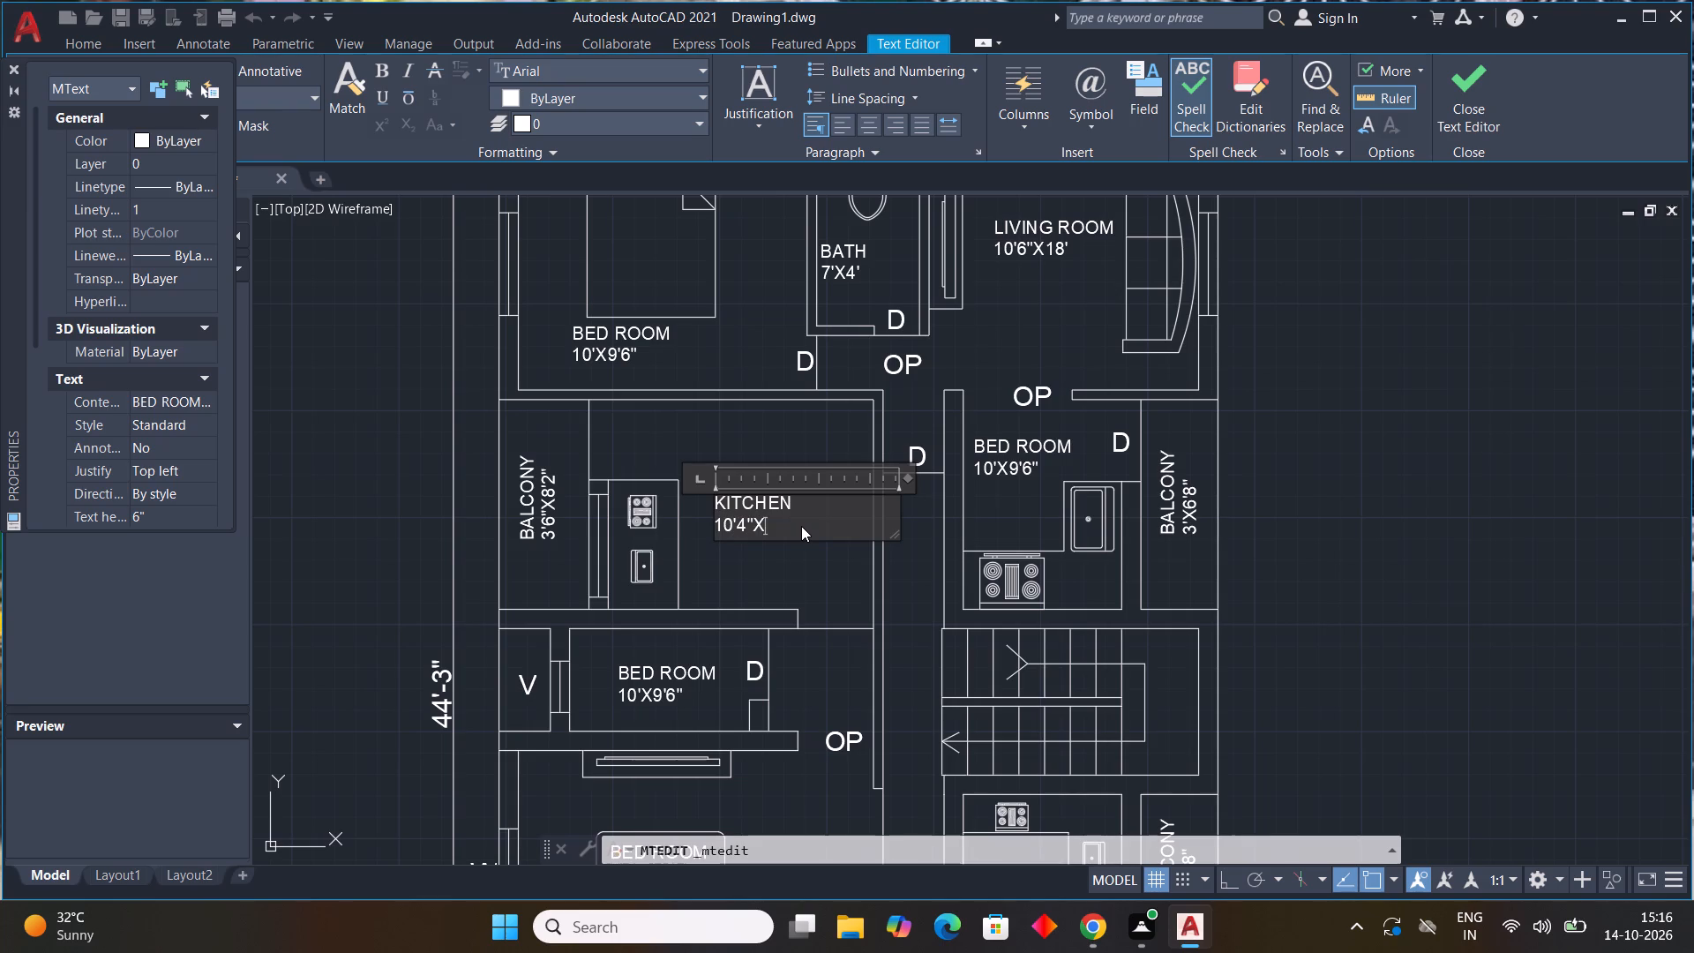
{"action": "type", "text": "8'2\""}
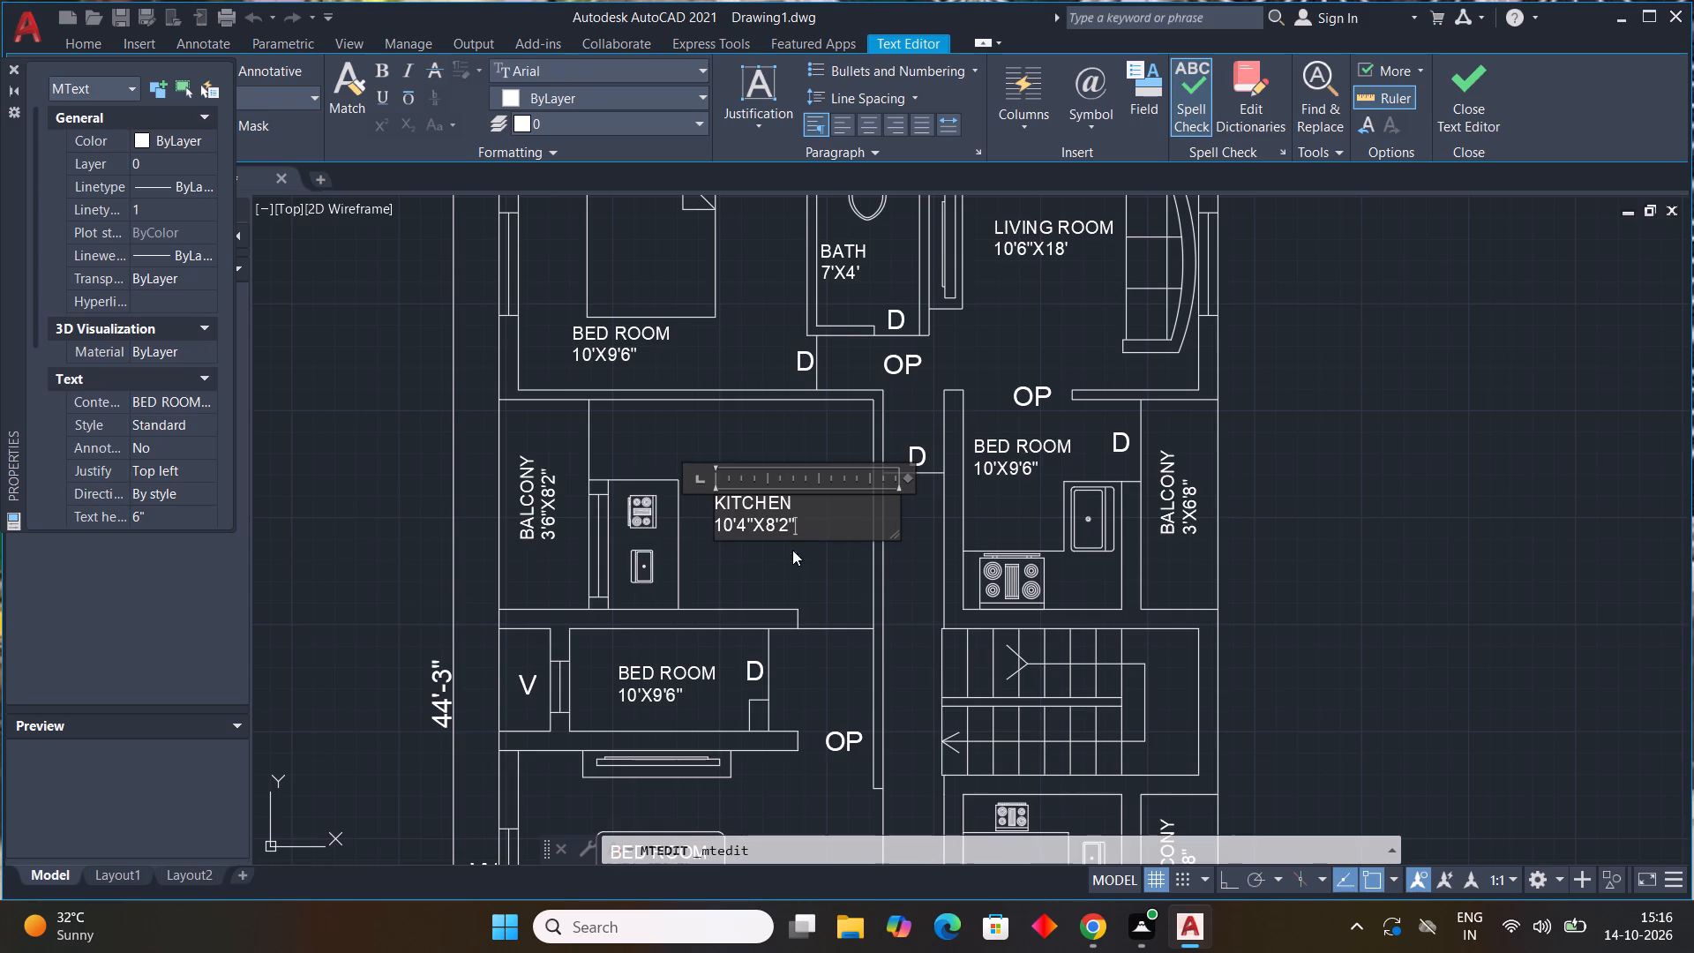
{"action": "left_click", "coordinate": [791, 567]}
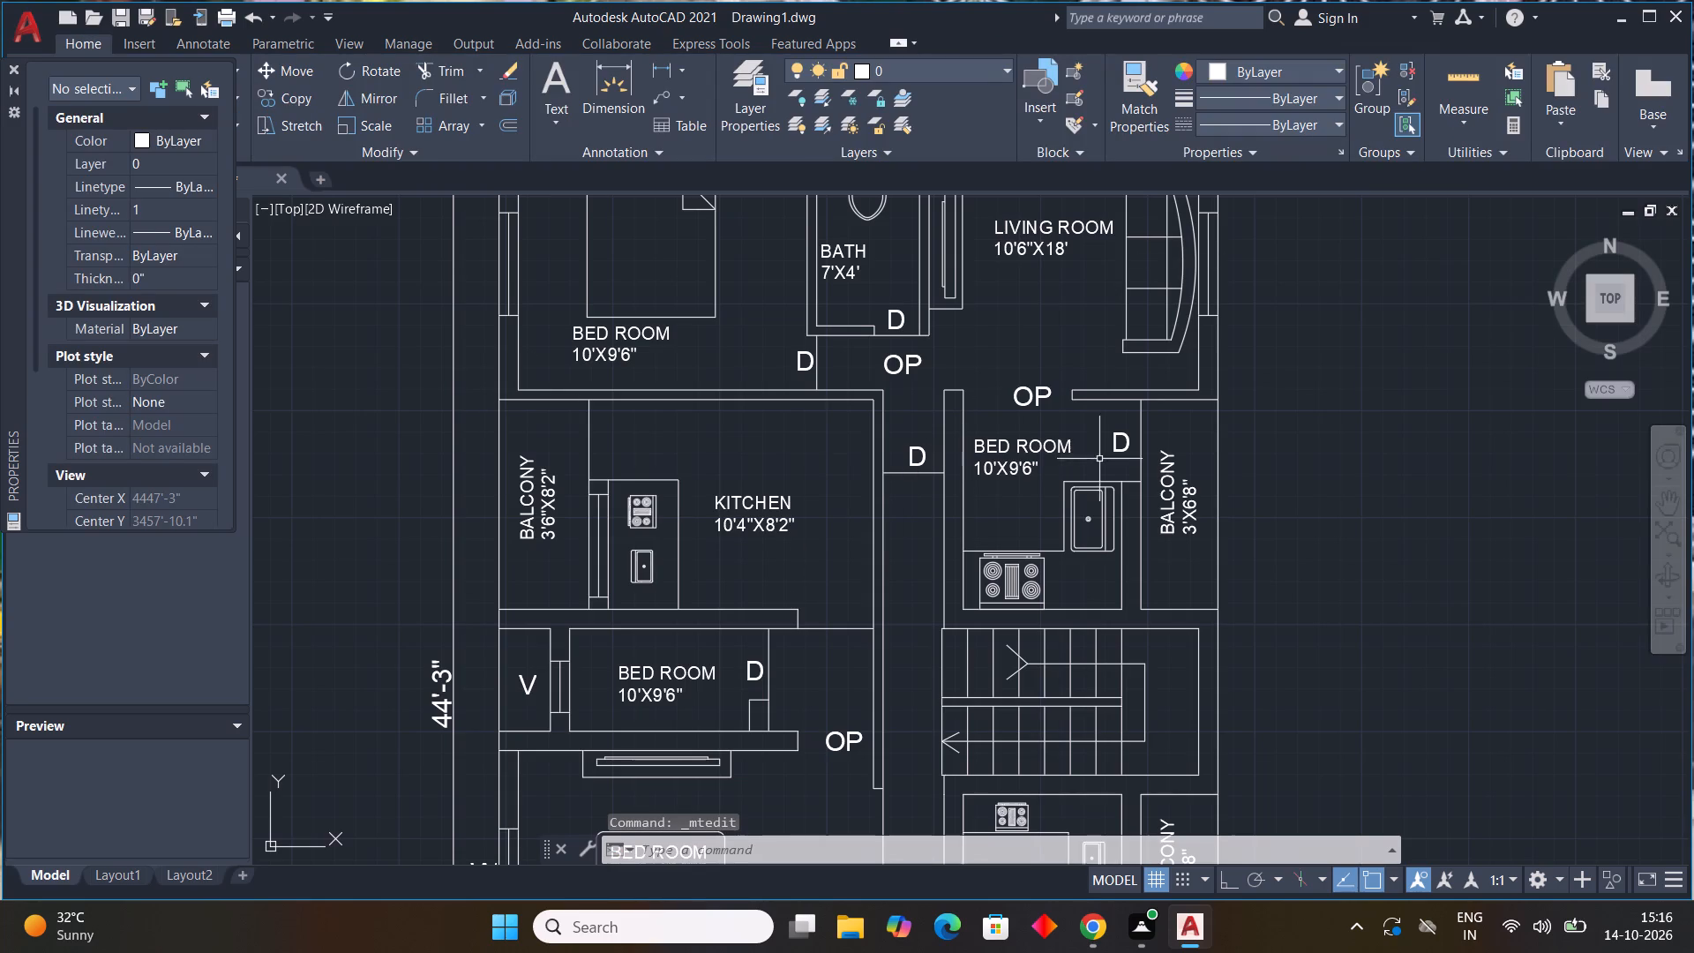
Replace the BED ROOM label in the stove-and-sink room directly above the staircase with KITCHEN and the size 6'2"X7'5".
{"action": "double_click", "coordinate": [1064, 451]}
{"action": "left_click", "coordinate": [1053, 470]}
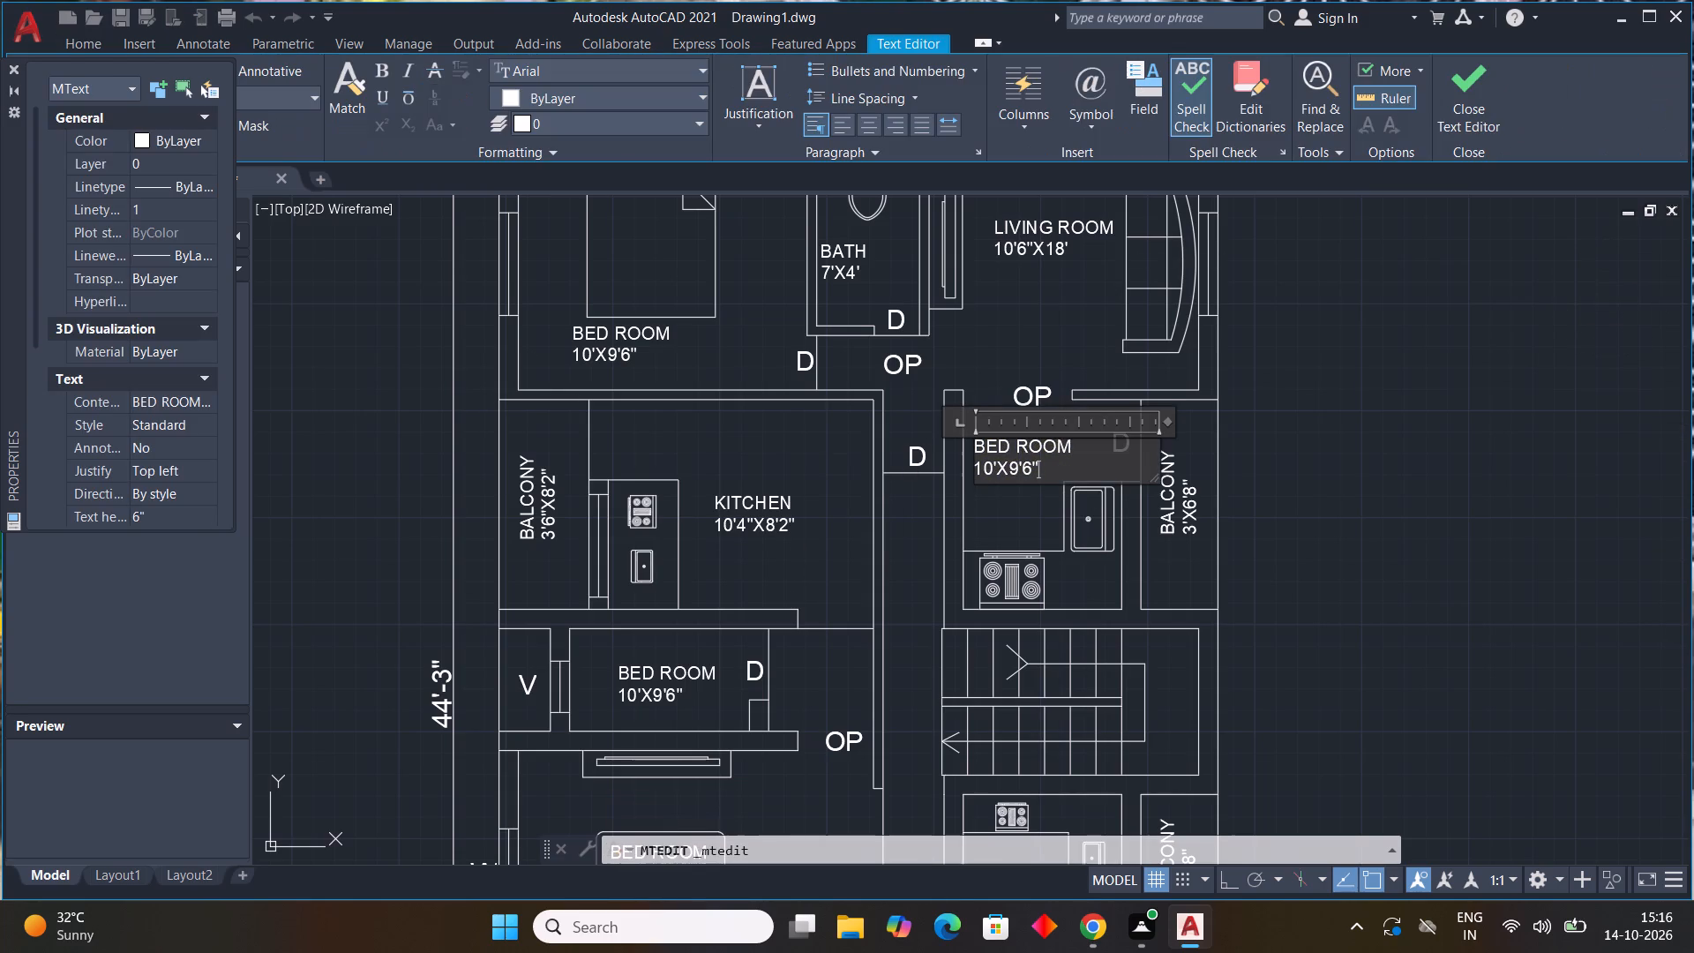
{"action": "key", "text": "BackSpace"}
{"action": "key", "text": "BackSpace"}
{"action": "key", "text": "BackSpace"}
{"action": "key", "text": "BackSpace"}
{"action": "key", "text": "BackSpace"}
{"action": "key", "text": "BackSpace"}
{"action": "key", "text": "BackSpace"}
{"action": "key", "text": "BackSpace"}
{"action": "key", "text": "BackSpace"}
{"action": "key", "text": "BackSpace"}
{"action": "key", "text": "BackSpace"}
{"action": "key", "text": "BackSpace"}
{"action": "key", "text": "BackSpace"}
{"action": "key", "text": "BackSpace"}
{"action": "key", "text": "BackSpace"}
{"action": "key", "text": "BackSpace"}
{"action": "key", "text": "BackSpace"}
{"action": "key", "text": "BackSpace"}
{"action": "key", "text": "BackSpace"}
{"action": "key", "text": "BackSpace"}
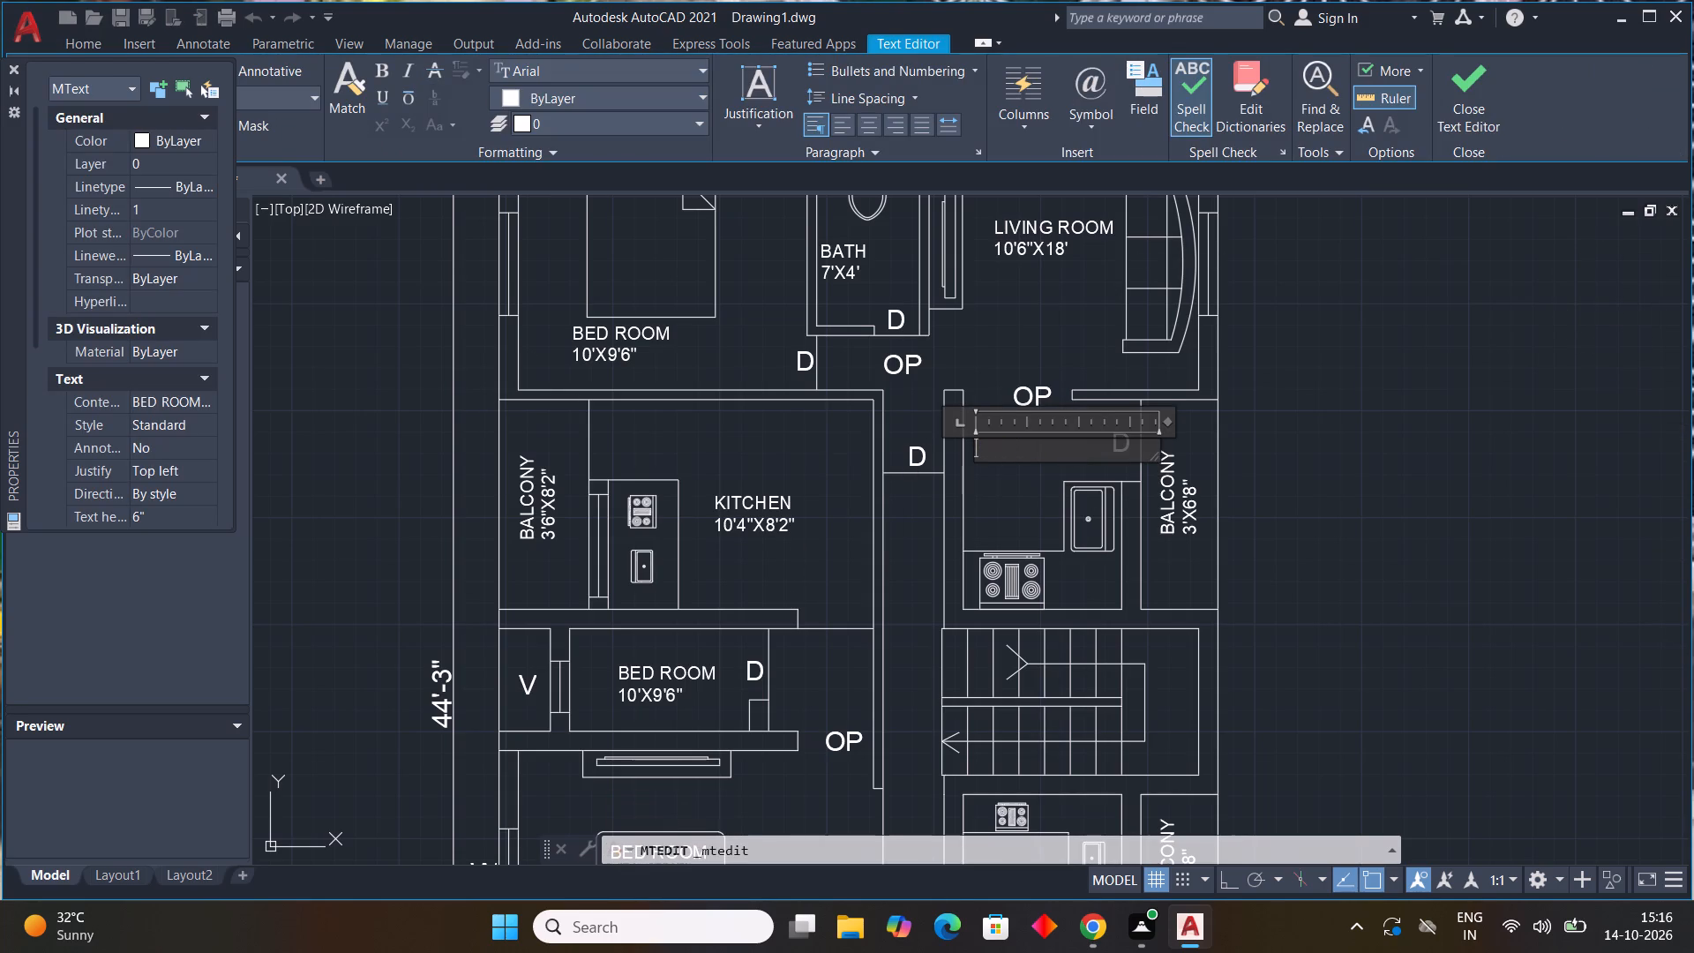
{"action": "type", "text": "KITCHEN"}
{"action": "key", "text": "Return"}
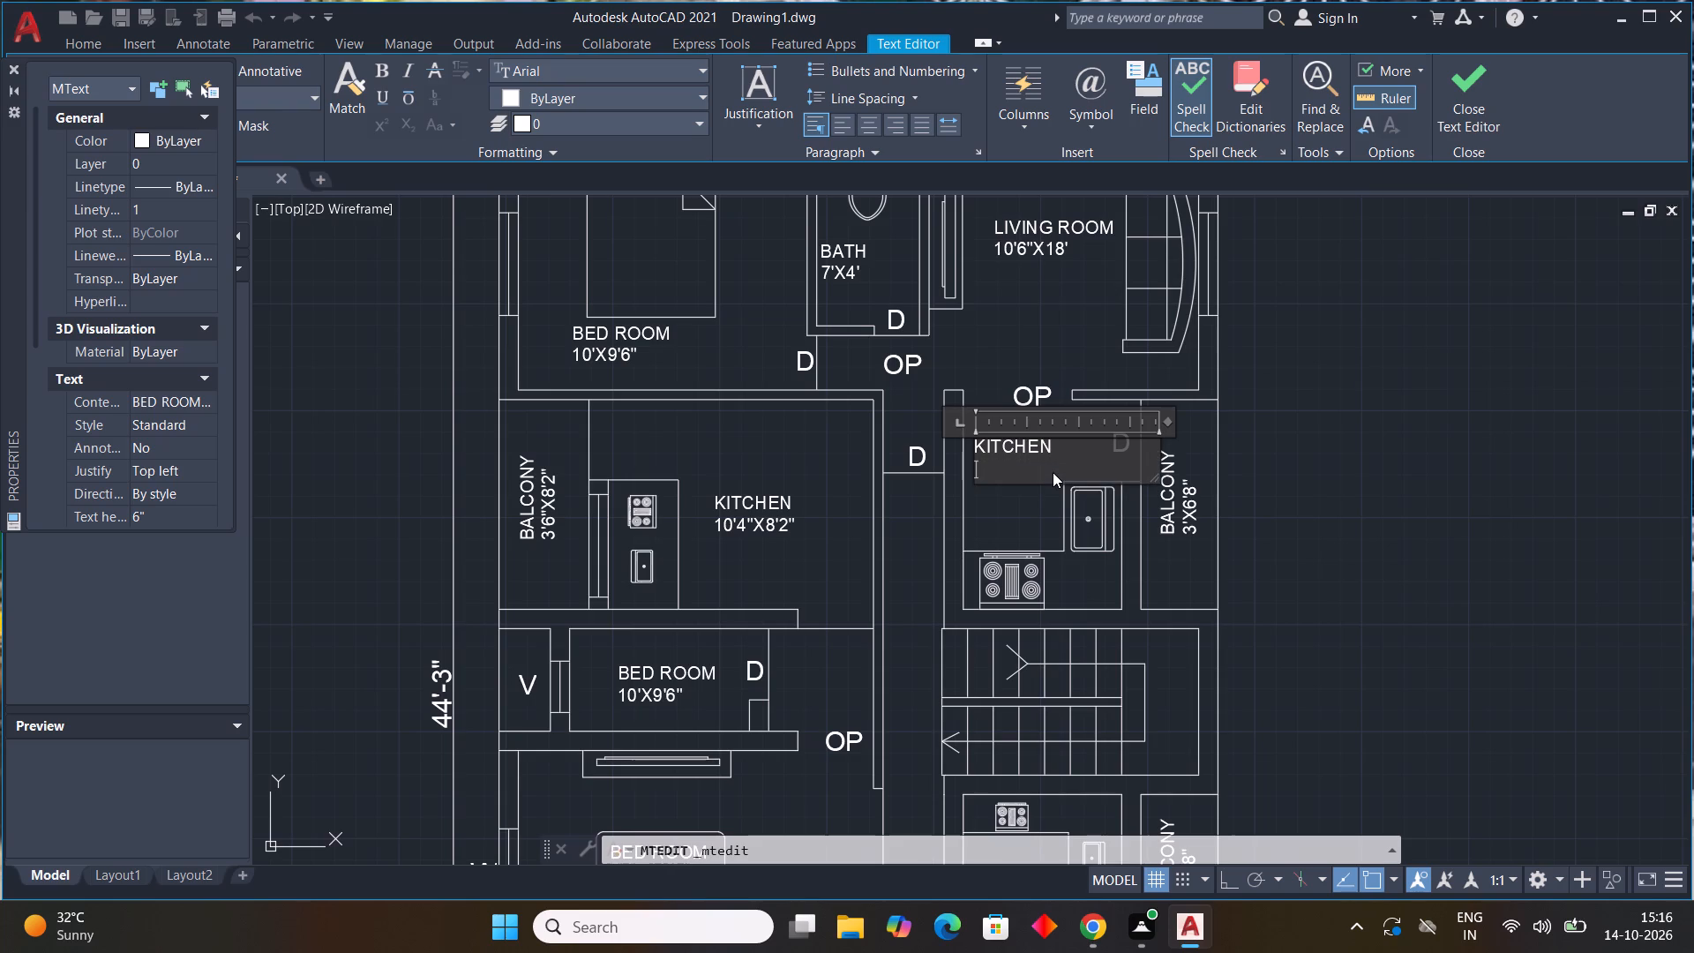
{"action": "type", "text": "6'2\"X"}
{"action": "type", "text": "7'5\""}
{"action": "left_click", "coordinate": [993, 507]}
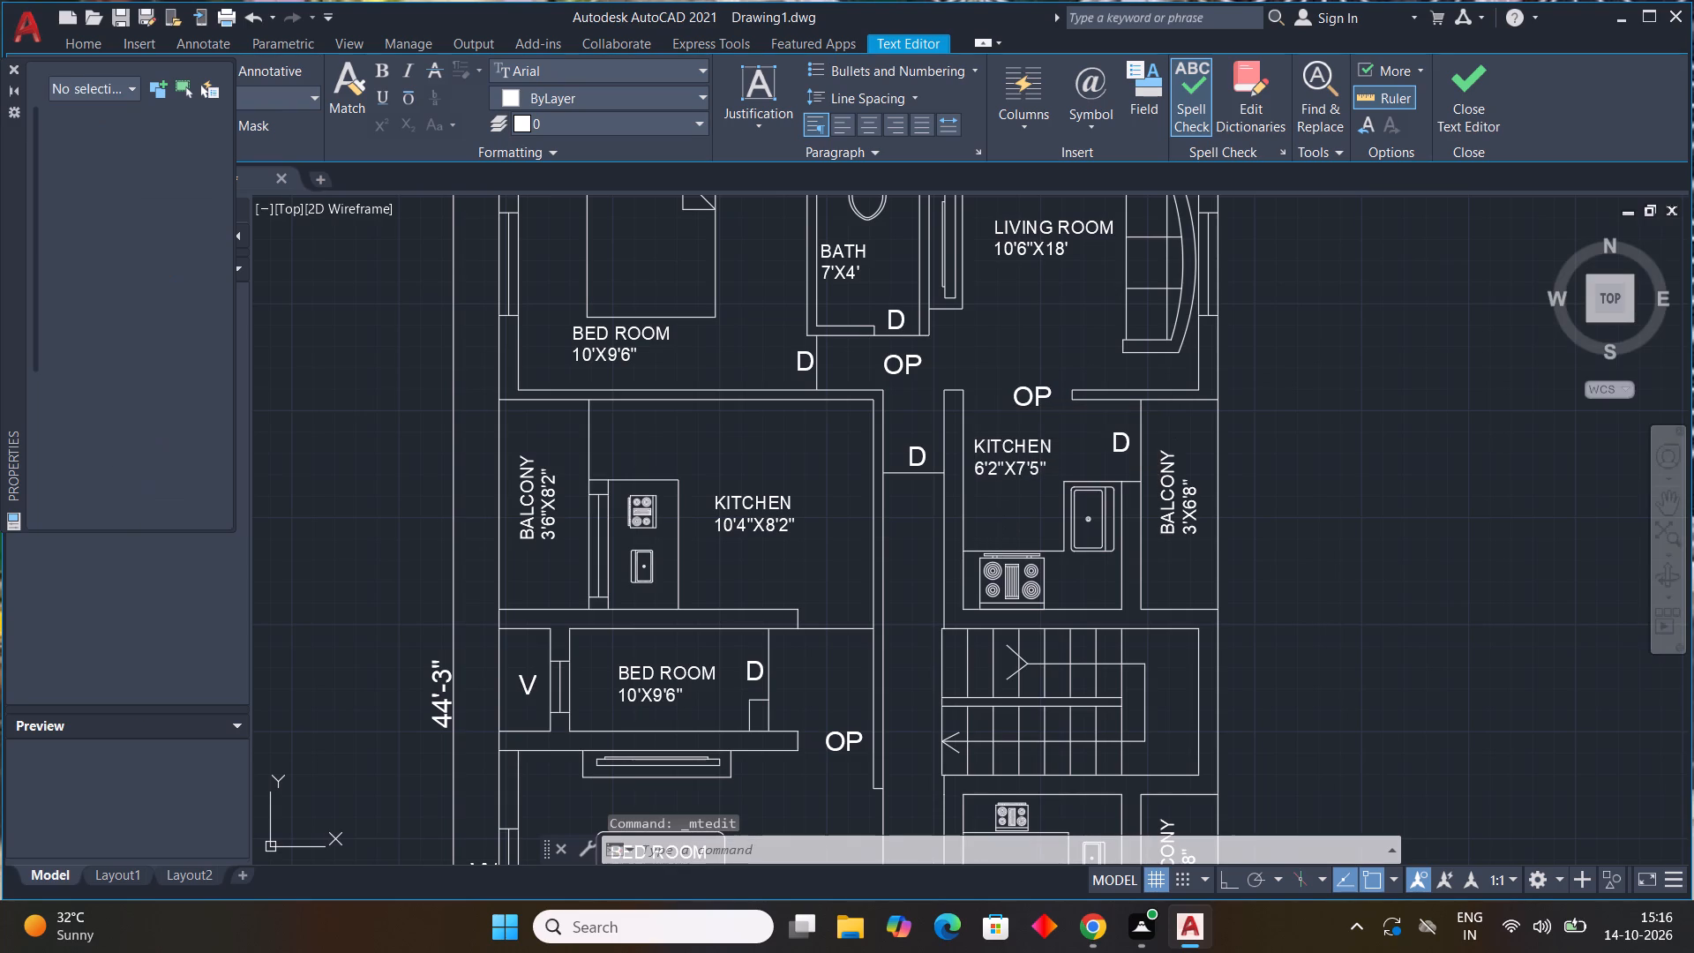
Replace the BED ROOM label in the small room beside the V opening with BATH and the size 7'X4'.
{"action": "scroll", "coordinate": [992, 496], "scroll_direction": "down", "scroll_amount": 2}
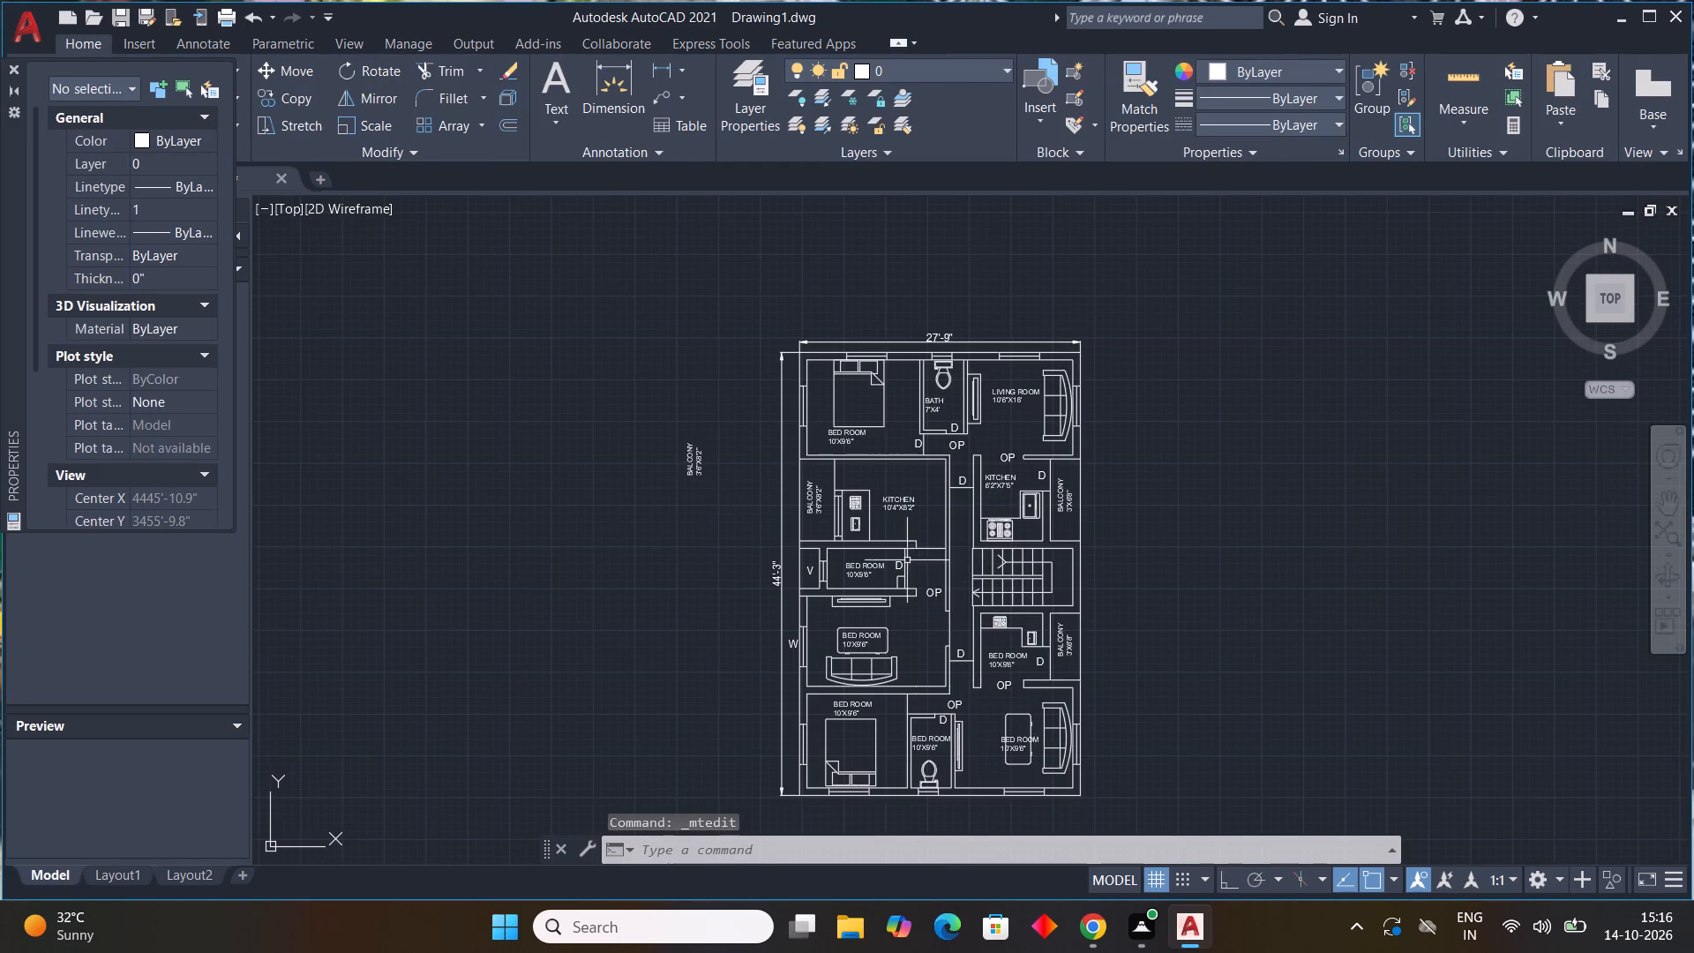
{"action": "scroll", "coordinate": [872, 580], "scroll_direction": "up", "scroll_amount": 3}
{"action": "double_click", "coordinate": [843, 571]}
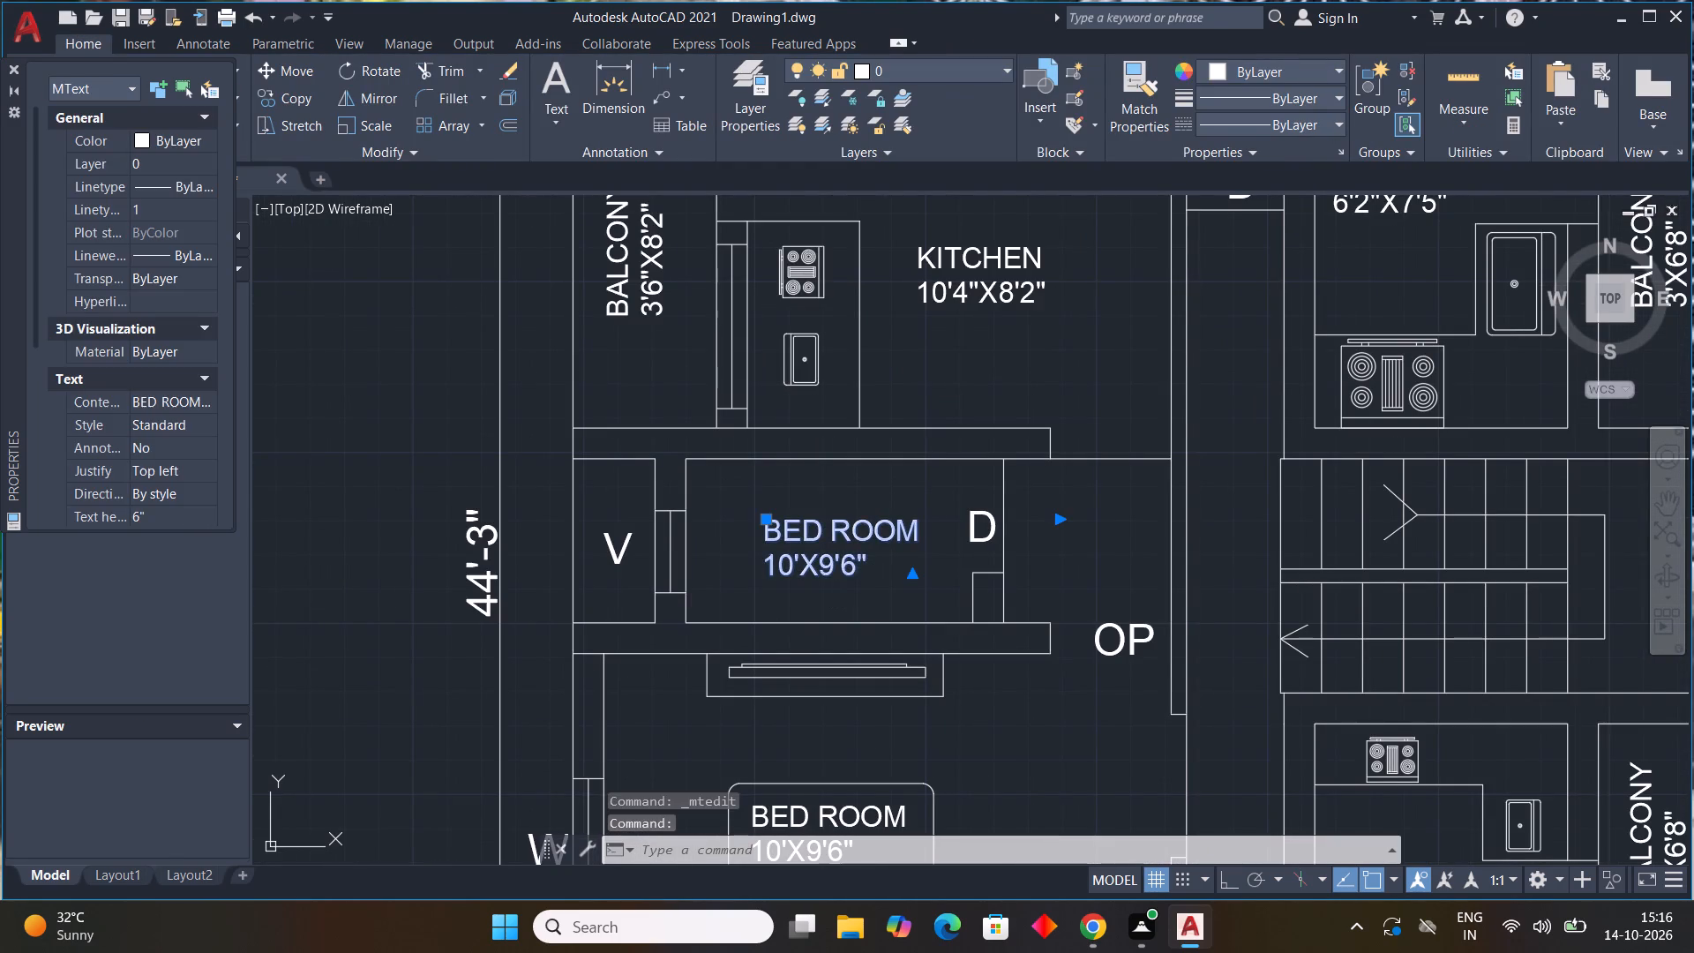
{"action": "left_click", "coordinate": [897, 573]}
{"action": "key", "text": "BackSpace"}
{"action": "key", "text": "BackSpace"}
{"action": "key", "text": "BackSpace"}
{"action": "key", "text": "BackSpace"}
{"action": "key", "text": "BackSpace"}
{"action": "key", "text": "BackSpace"}
{"action": "key", "text": "BackSpace"}
{"action": "key", "text": "BackSpace"}
{"action": "key", "text": "BackSpace"}
{"action": "key", "text": "BackSpace"}
{"action": "key", "text": "BackSpace"}
{"action": "key", "text": "BackSpace"}
{"action": "key", "text": "BackSpace"}
{"action": "key", "text": "BackSpace"}
{"action": "key", "text": "BackSpace"}
{"action": "key", "text": "BackSpace"}
{"action": "key", "text": "BackSpace"}
{"action": "key", "text": "BackSpace"}
{"action": "key", "text": "BackSpace"}
{"action": "key", "text": "BackSpace"}
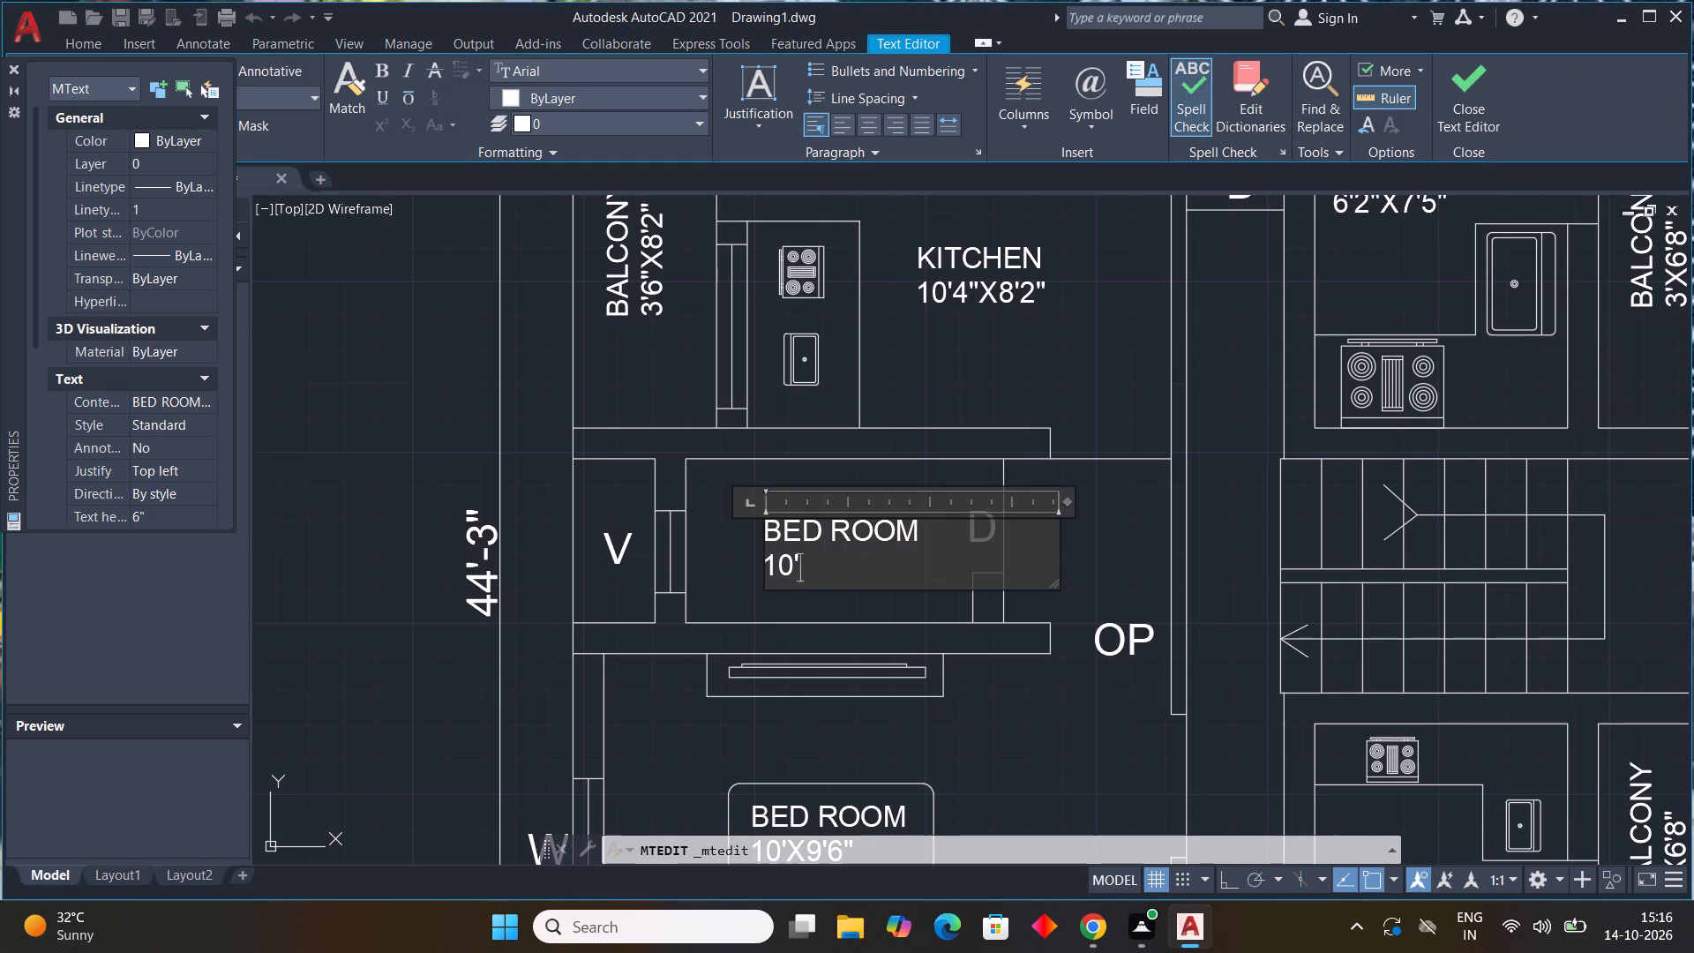
{"action": "key", "text": "b"}
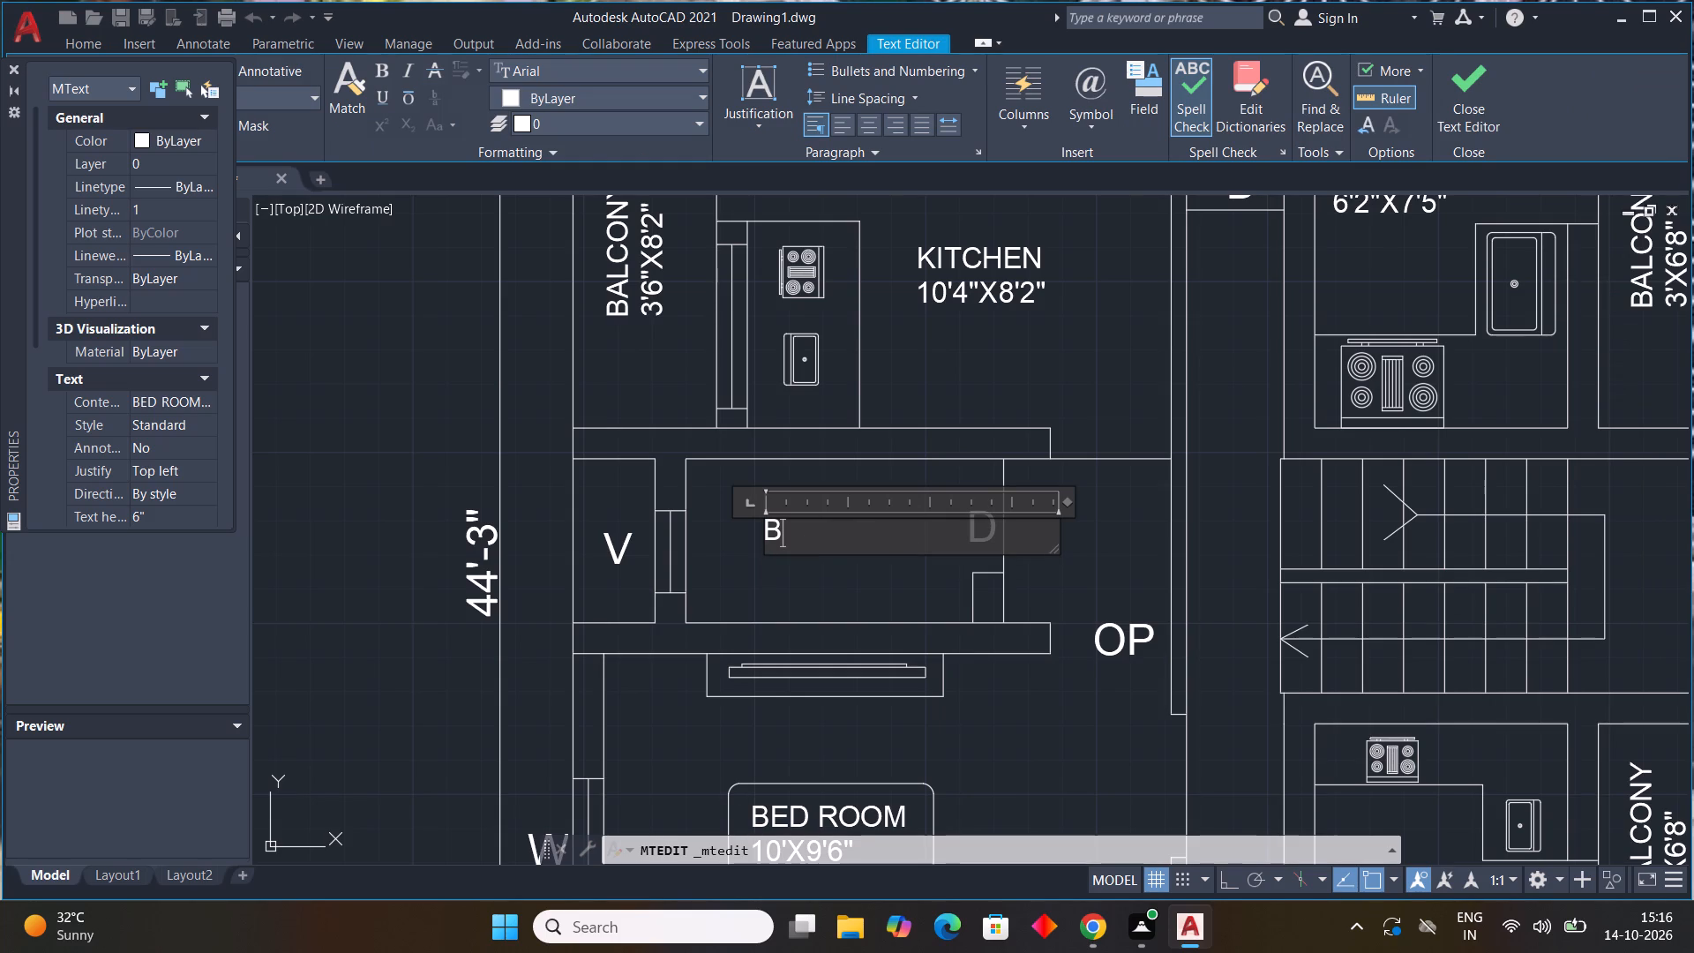
{"action": "type", "text": "ATH"}
{"action": "key", "text": "Return"}
{"action": "type", "text": "7'"}
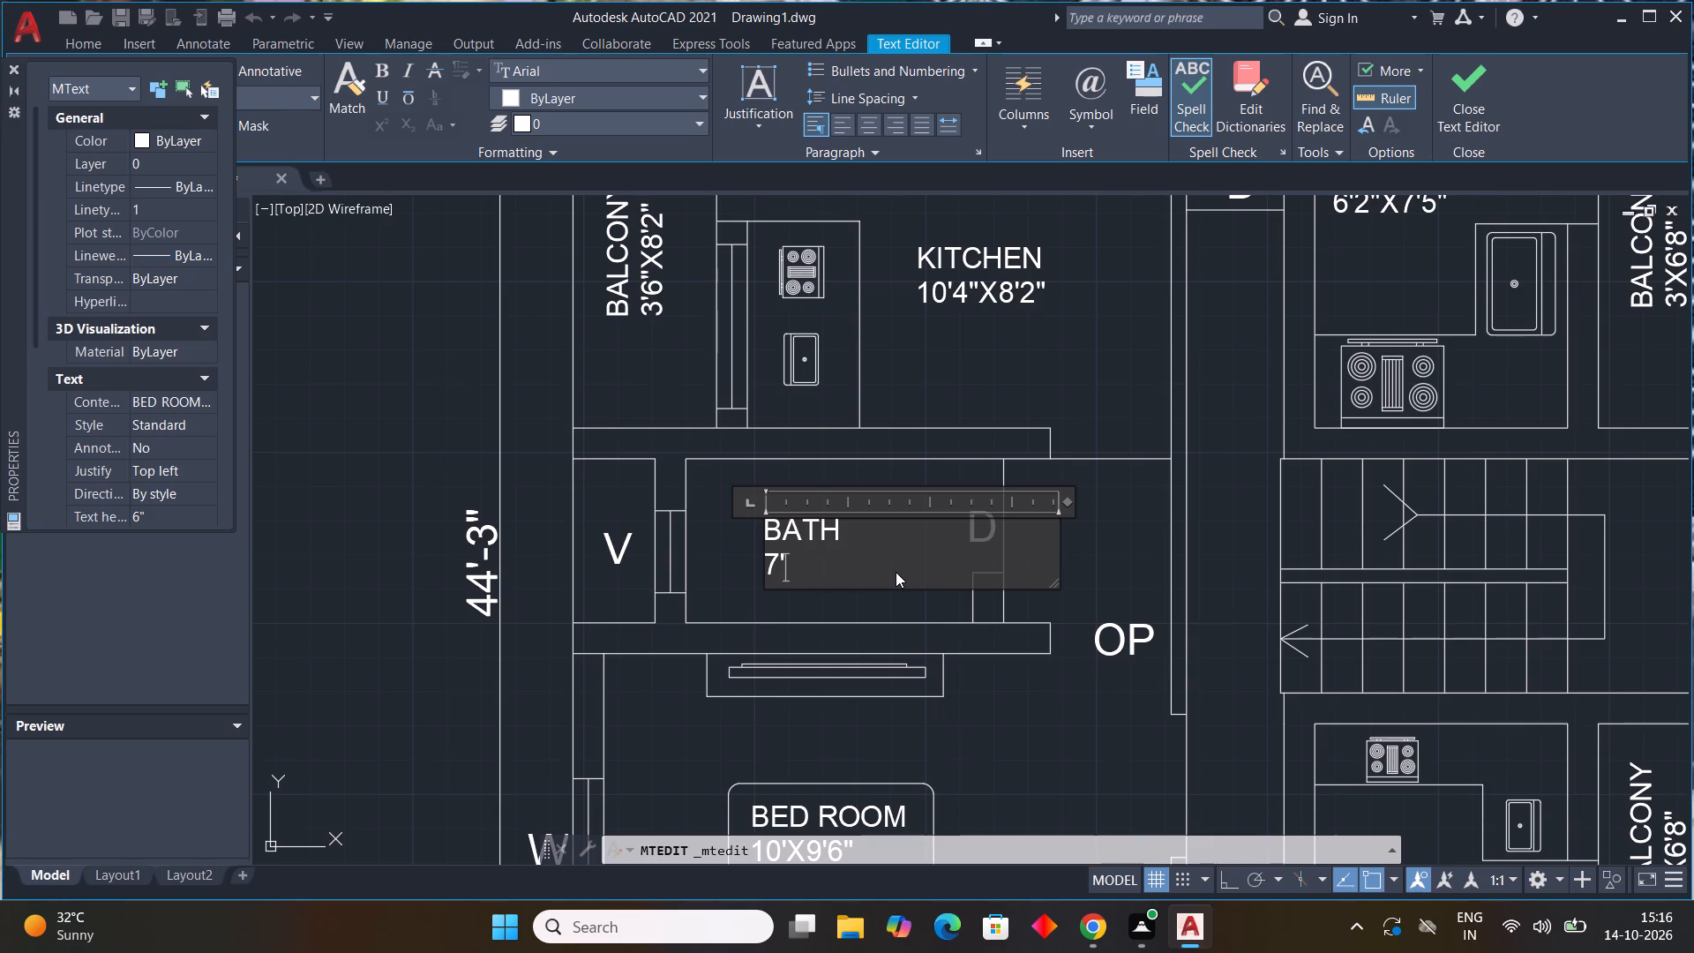
{"action": "key", "text": "x"}
{"action": "type", "text": "4'"}
{"action": "left_click", "coordinate": [838, 615]}
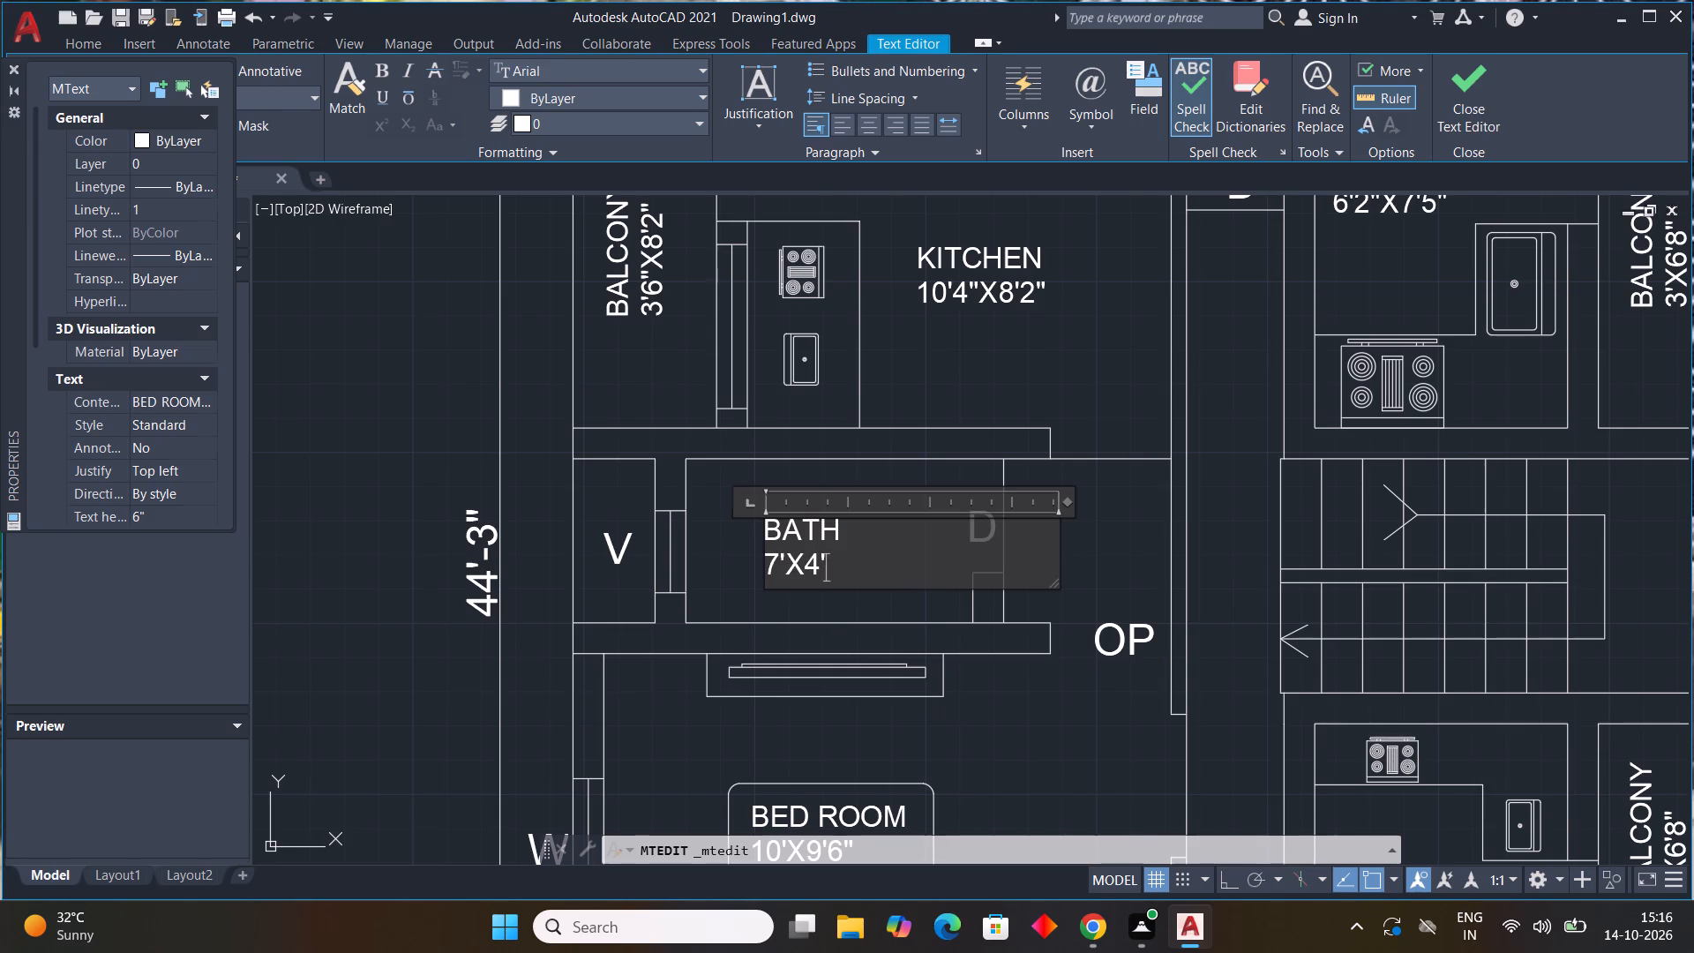
Replace the BED ROOM label on the table in the sofa room below that bath with LIVING ROOM and the size 9'X9'.
{"action": "scroll", "coordinate": [941, 634], "scroll_direction": "down", "scroll_amount": 1}
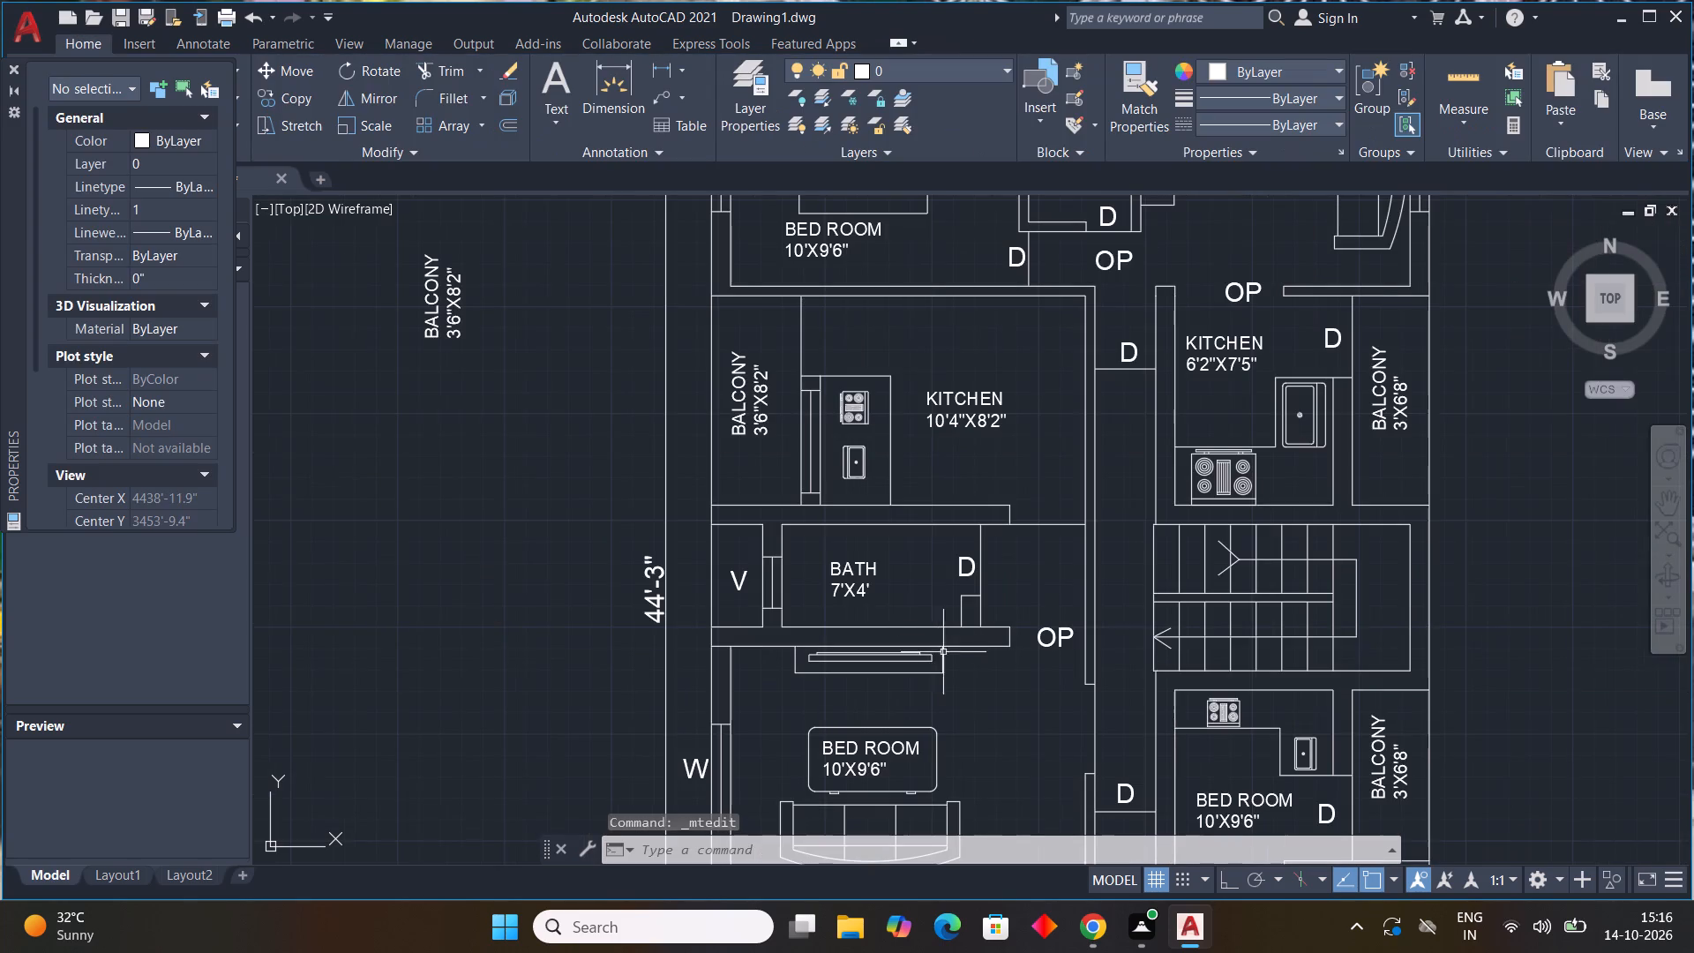
{"action": "middle_click_drag", "start_coordinate": [956, 679], "coordinate": [804, 479]}
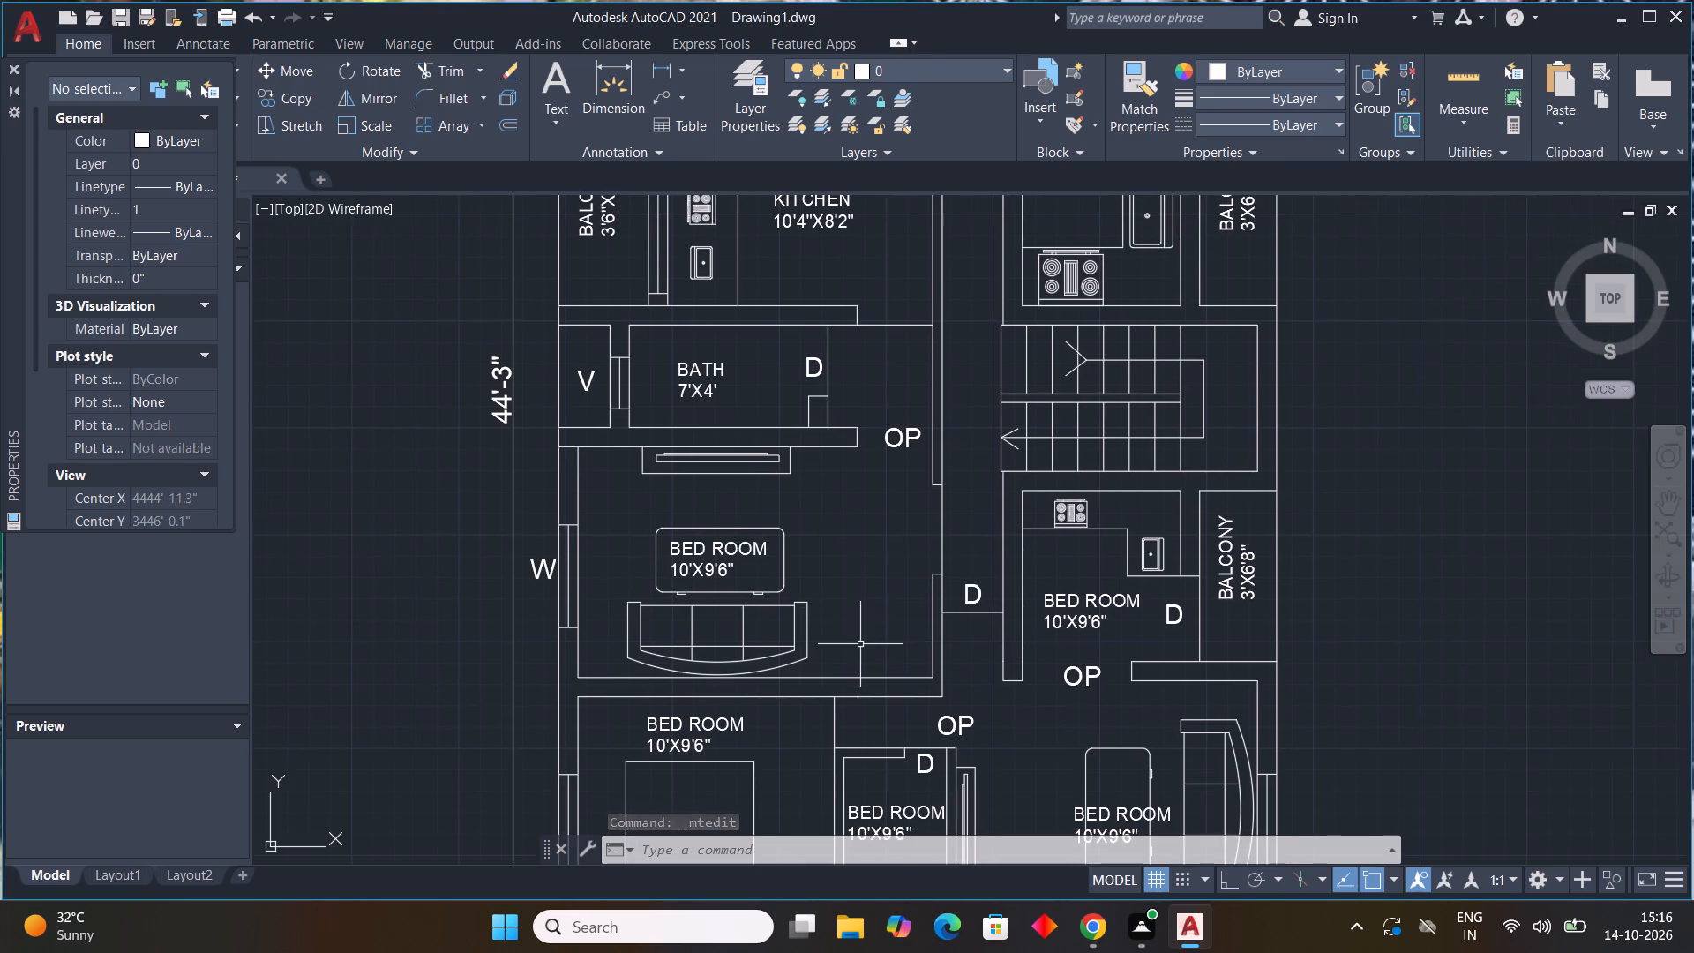
{"action": "middle_click_drag", "start_coordinate": [858, 644], "coordinate": [836, 531]}
{"action": "double_click", "coordinate": [707, 450]}
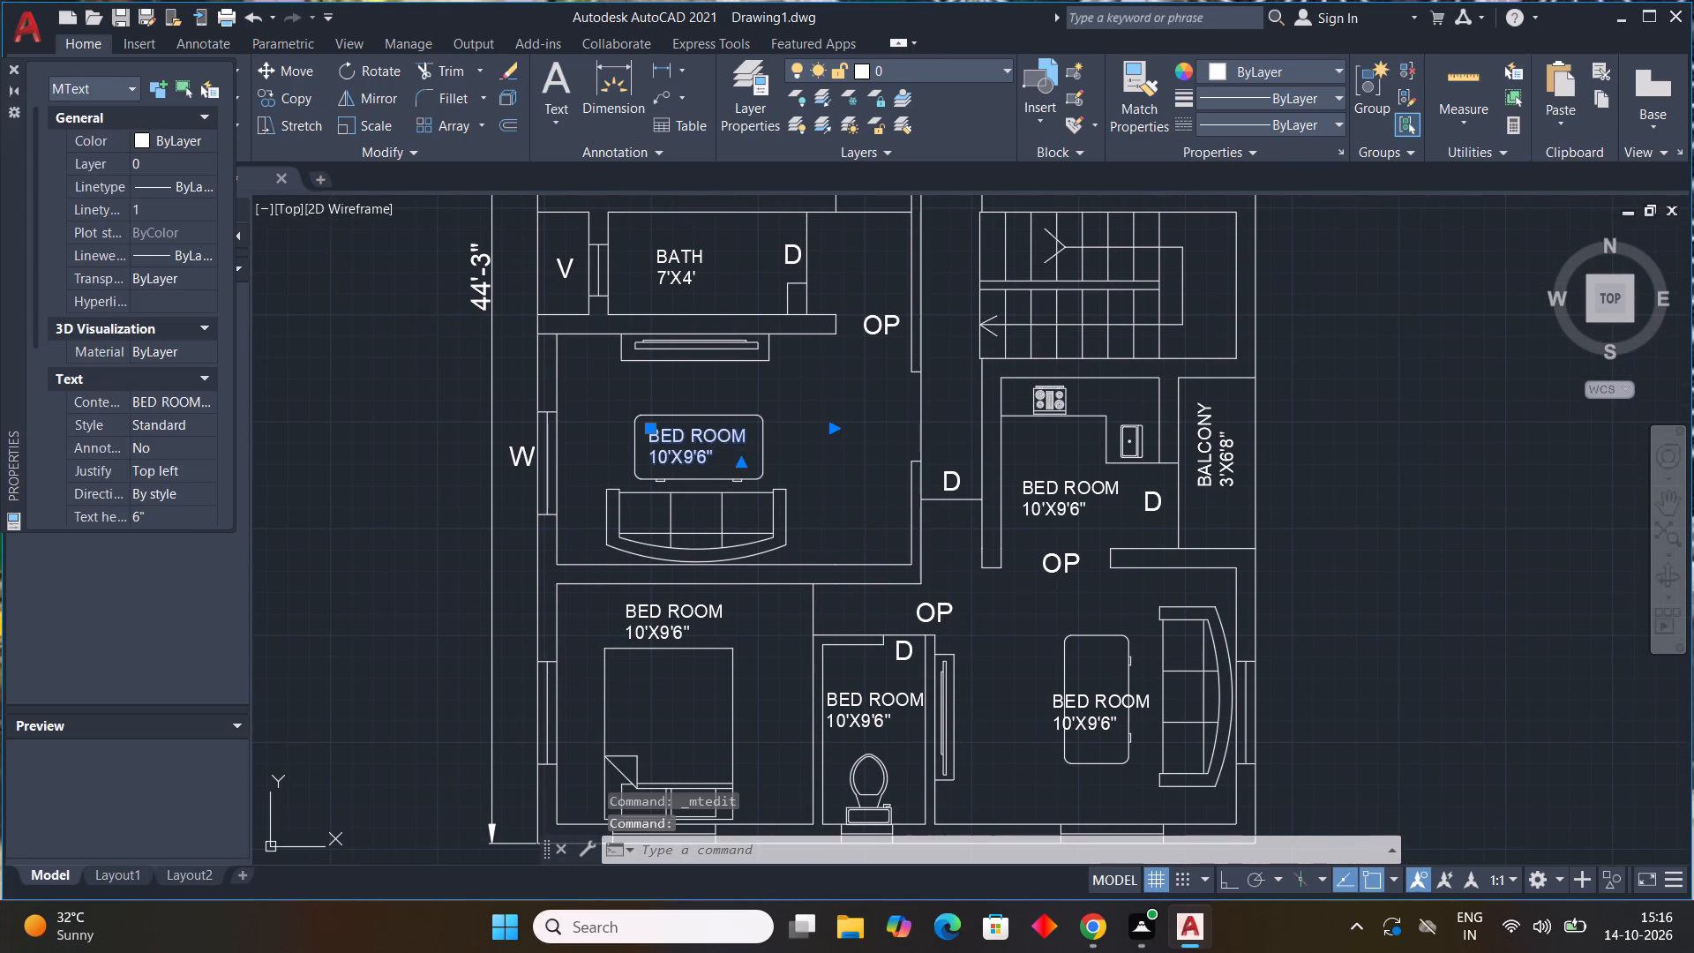
{"action": "left_click", "coordinate": [748, 461]}
{"action": "key", "text": "BackSpace"}
{"action": "key", "text": "BackSpace"}
{"action": "key", "text": "BackSpace"}
{"action": "key", "text": "BackSpace"}
{"action": "key", "text": "BackSpace"}
{"action": "key", "text": "BackSpace"}
{"action": "key", "text": "BackSpace"}
{"action": "key", "text": "BackSpace"}
{"action": "key", "text": "BackSpace"}
{"action": "key", "text": "BackSpace"}
{"action": "key", "text": "BackSpace"}
{"action": "key", "text": "BackSpace"}
{"action": "key", "text": "BackSpace"}
{"action": "key", "text": "BackSpace"}
{"action": "key", "text": "BackSpace"}
{"action": "key", "text": "BackSpace"}
{"action": "key", "text": "BackSpace"}
{"action": "key", "text": "BackSpace"}
{"action": "key", "text": "BackSpace"}
{"action": "key", "text": "BackSpace"}
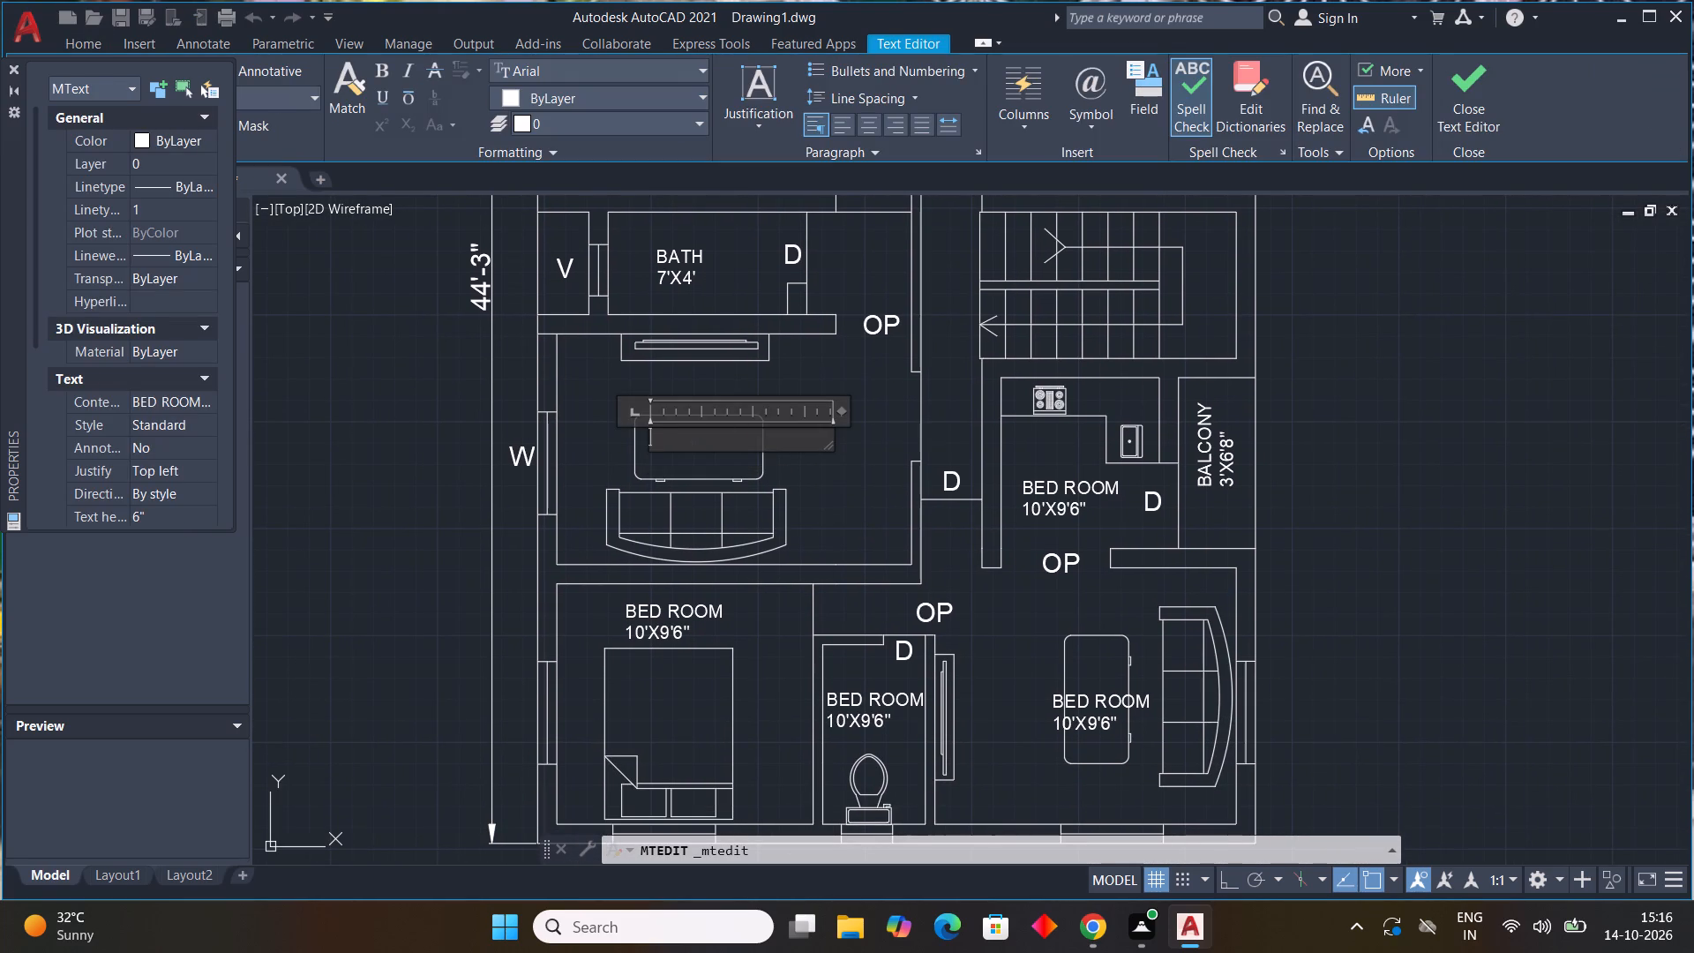
{"action": "type", "text": "LIVING"}
{"action": "key", "text": "space"}
{"action": "type", "text": "ROOM"}
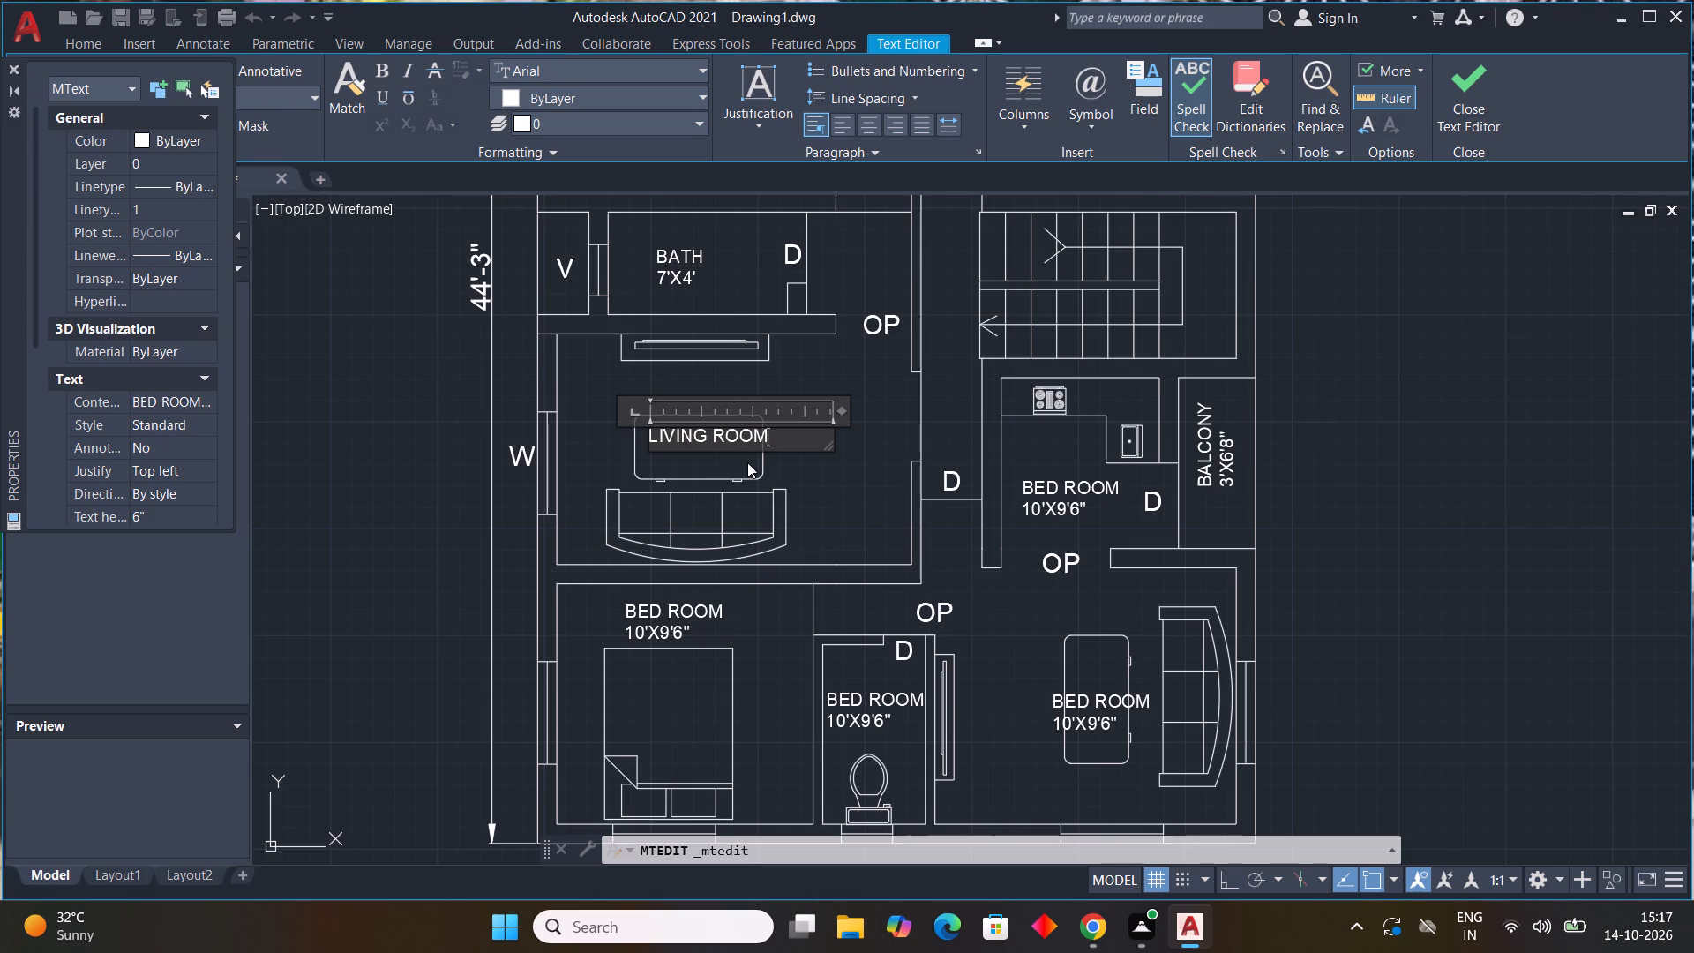
{"action": "key", "text": "Return"}
{"action": "type", "text": "9'"}
{"action": "key", "text": "x"}
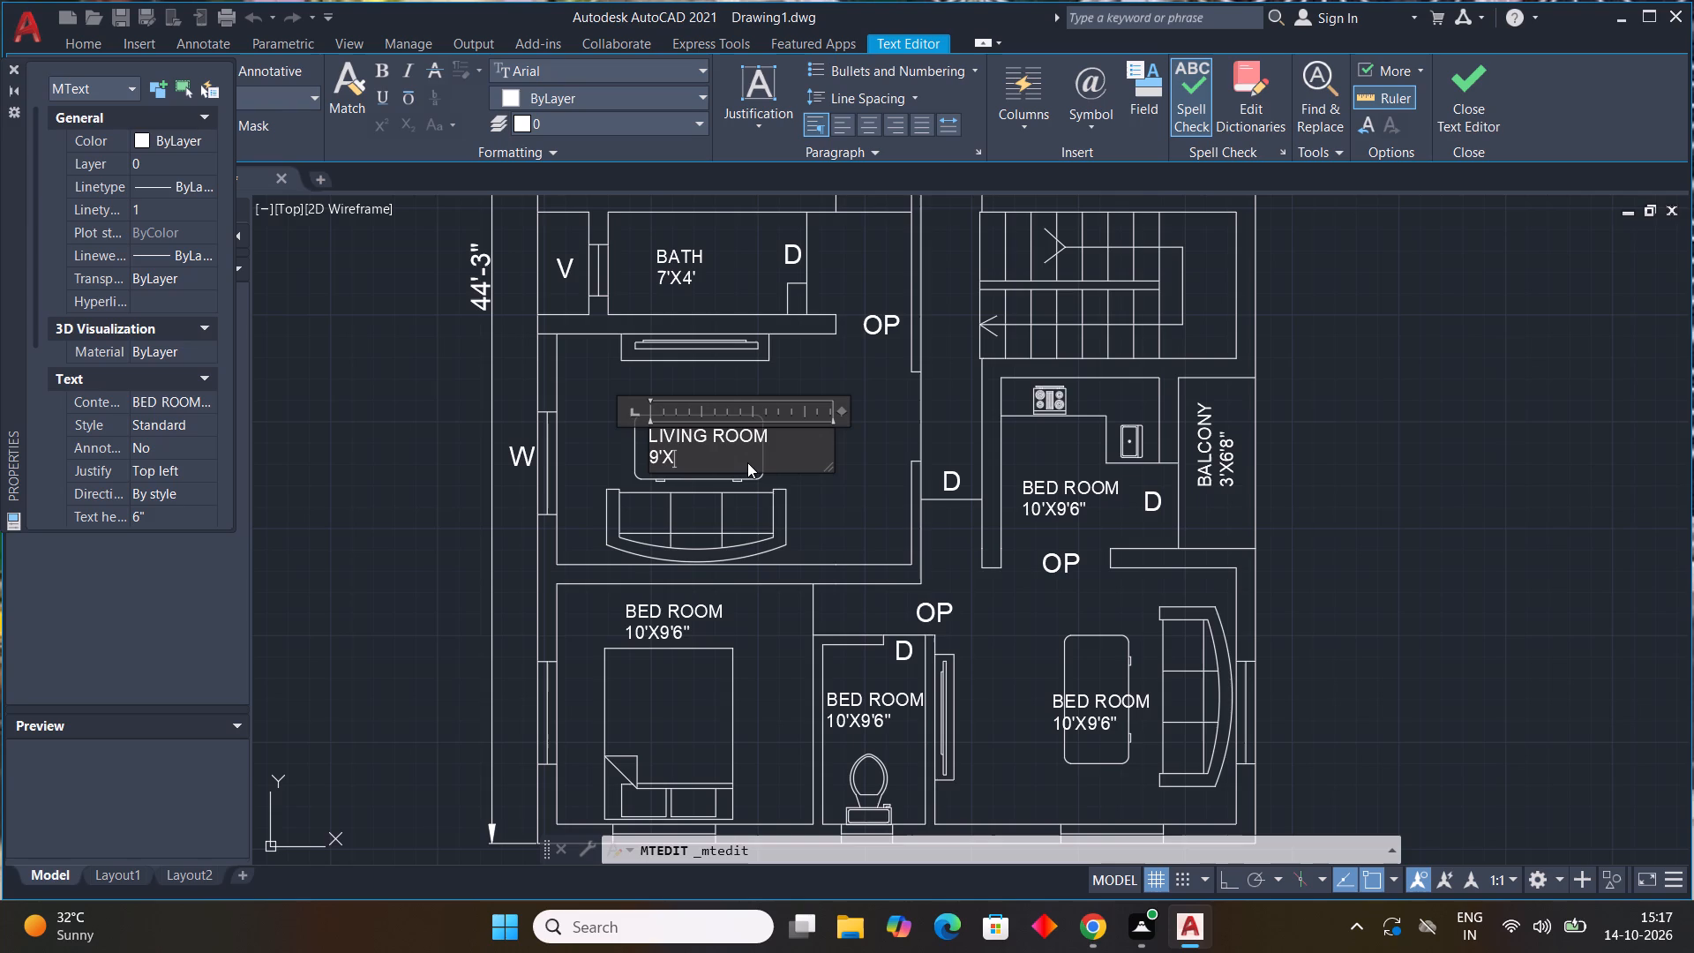
{"action": "type", "text": "9'"}
{"action": "left_click", "coordinate": [810, 513]}
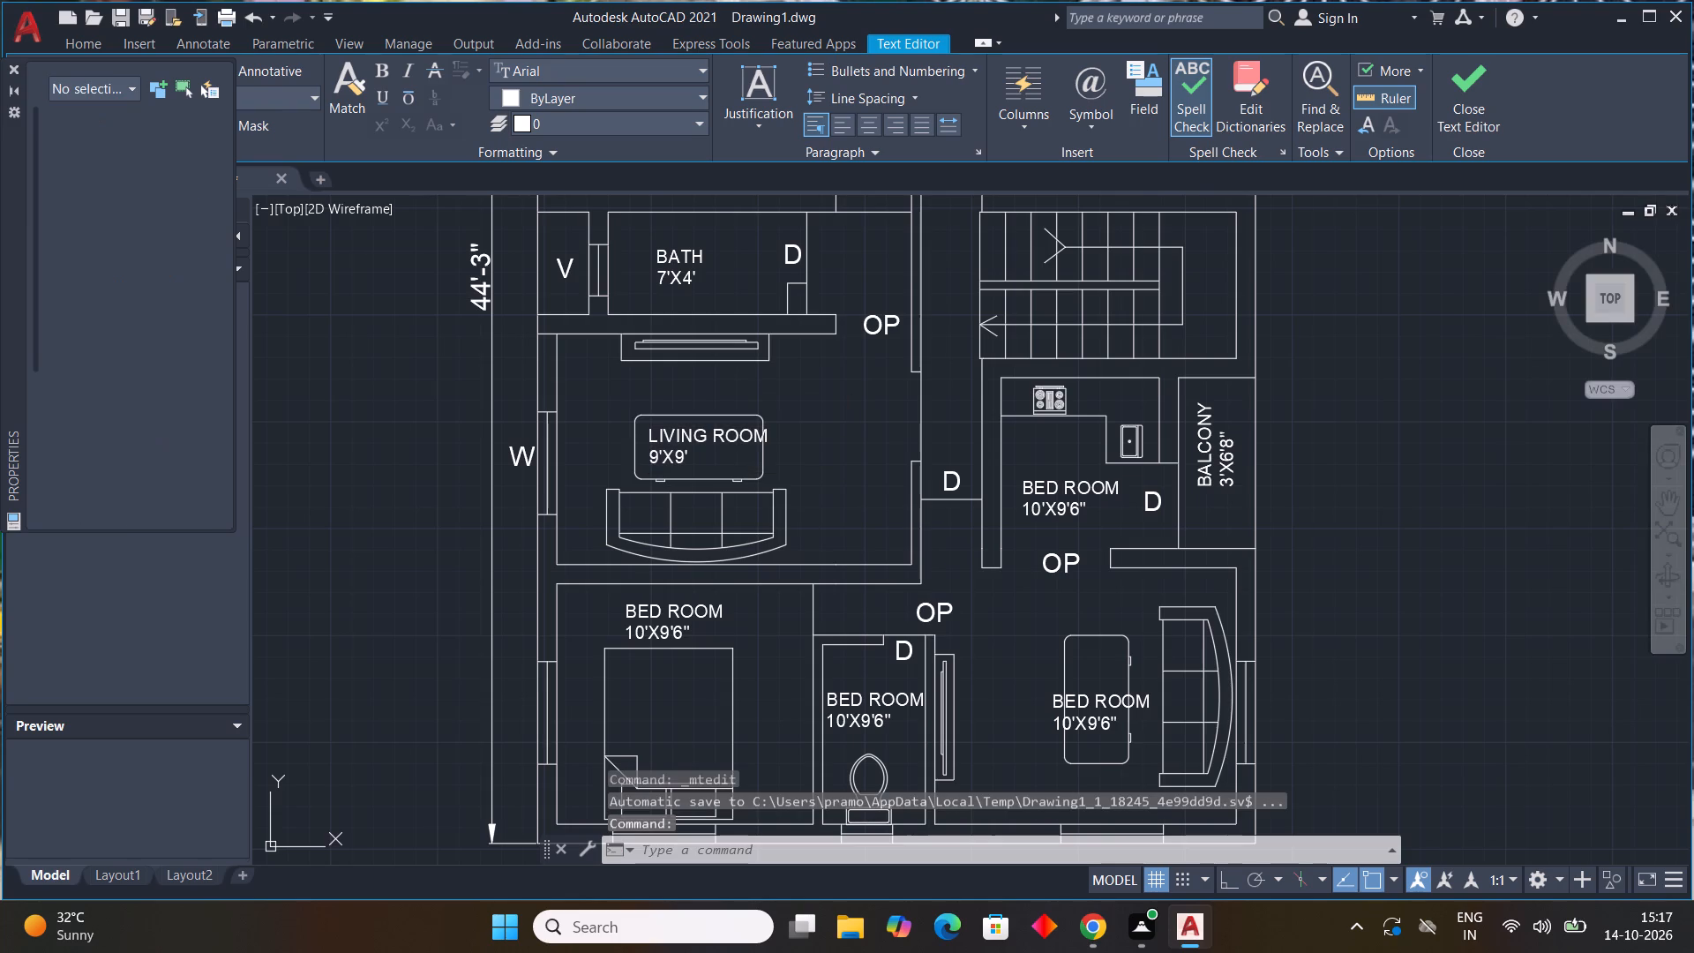
Retype the label above the bed in the room below the 9'X9' living room as BED ROOM with the size 10'X9'6".
{"action": "scroll", "coordinate": [828, 525], "scroll_direction": "down", "scroll_amount": 2}
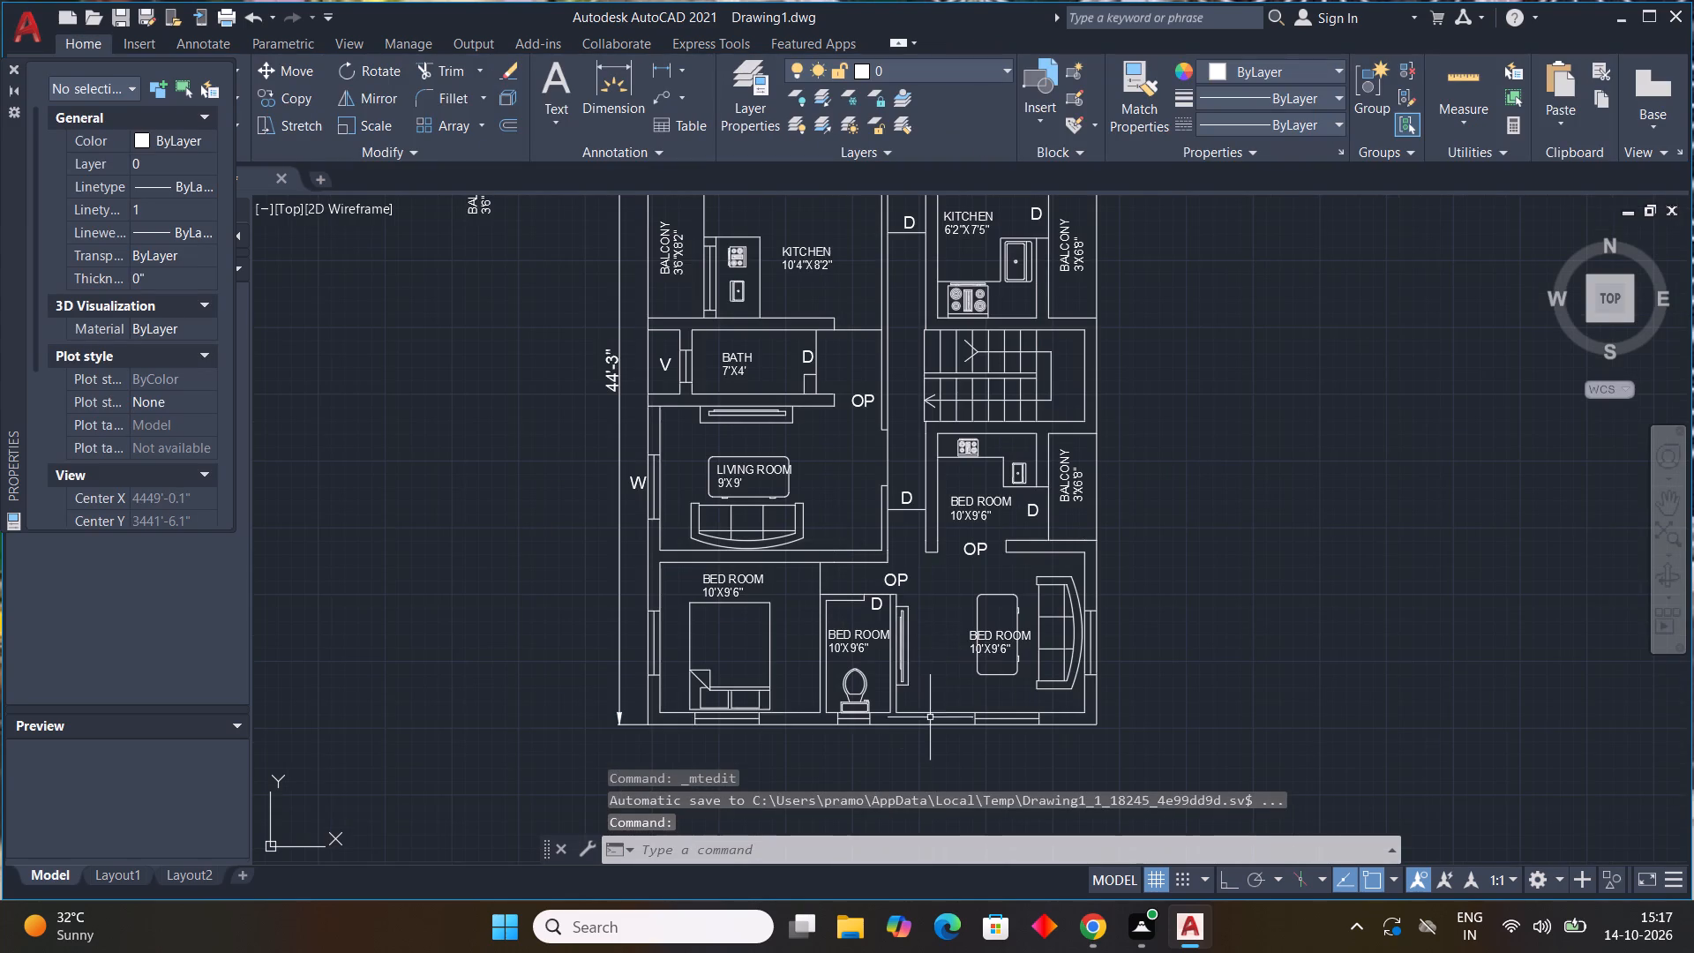
{"action": "scroll", "coordinate": [836, 652], "scroll_direction": "up", "scroll_amount": 3}
{"action": "middle_click_drag", "start_coordinate": [635, 468], "coordinate": [819, 492]}
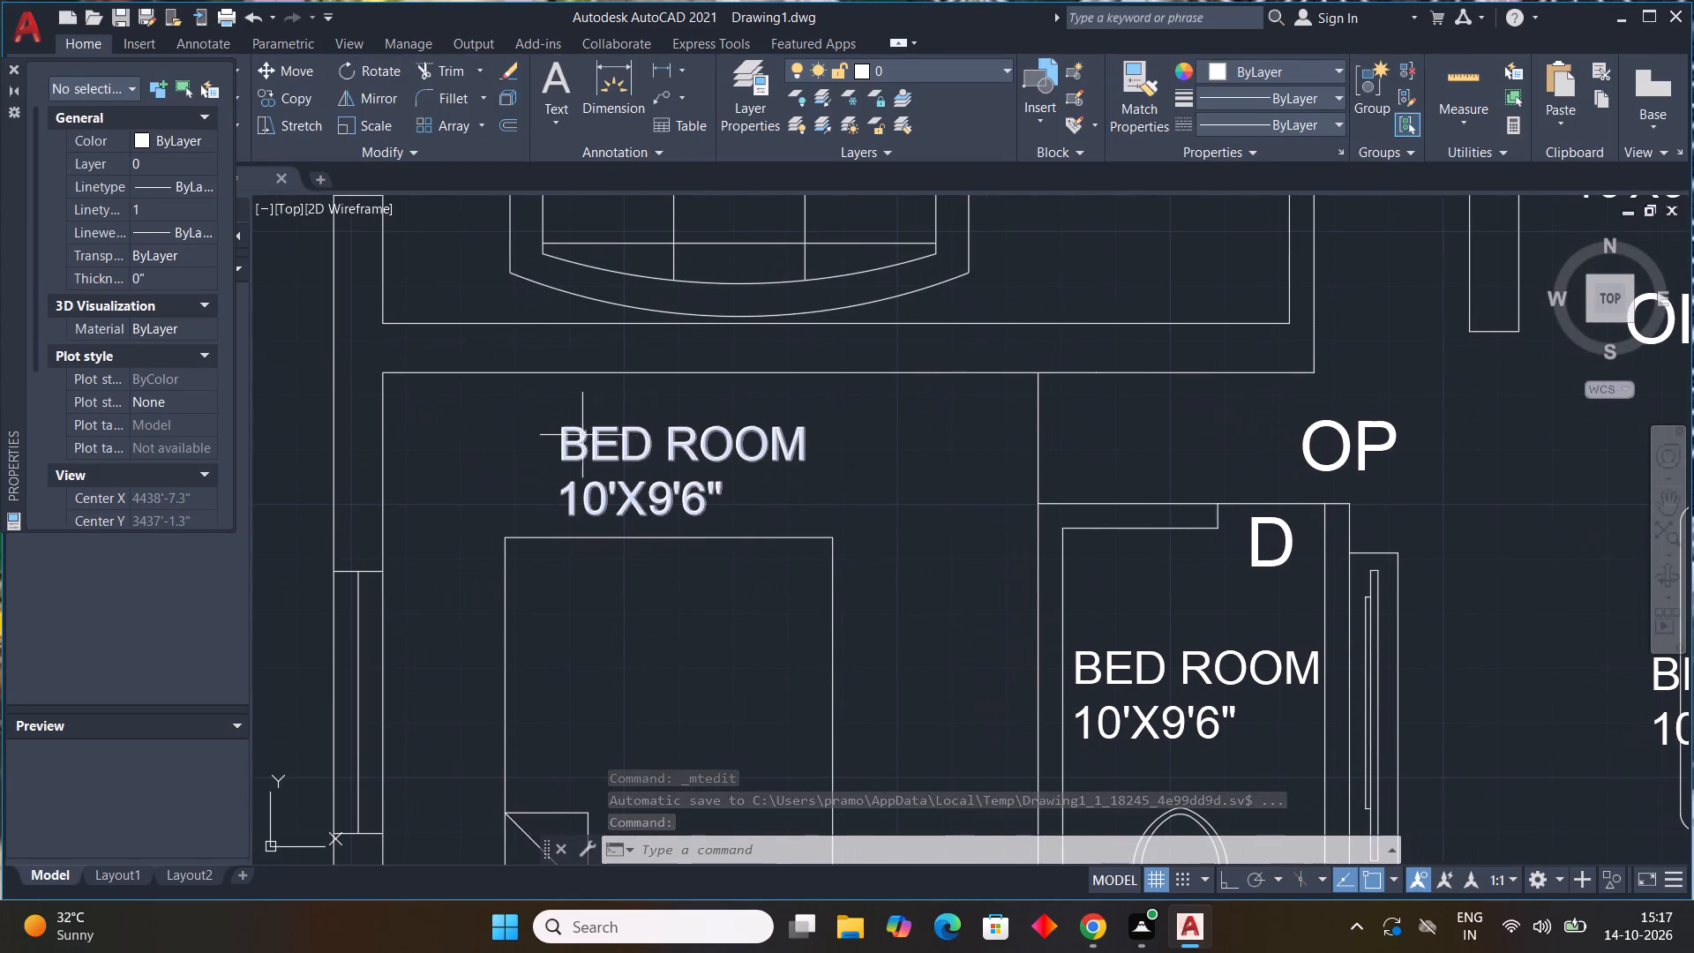
{"action": "double_click", "coordinate": [656, 446]}
{"action": "left_click", "coordinate": [696, 417]}
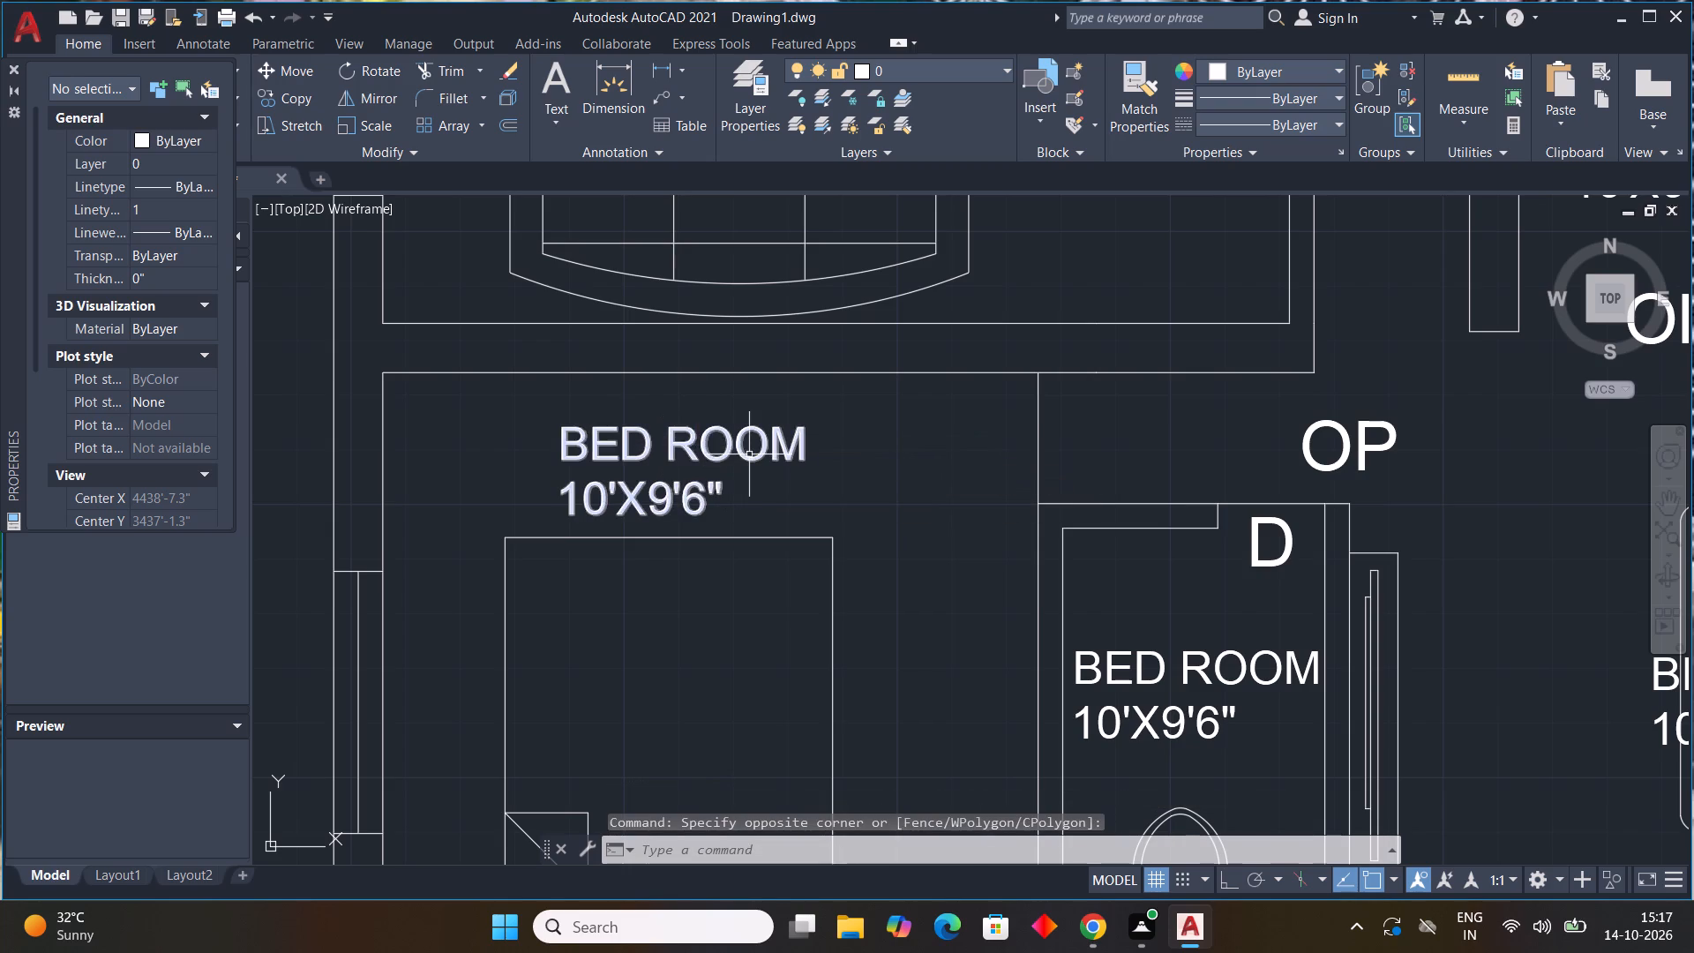
{"action": "double_click", "coordinate": [749, 454]}
{"action": "left_click", "coordinate": [783, 484]}
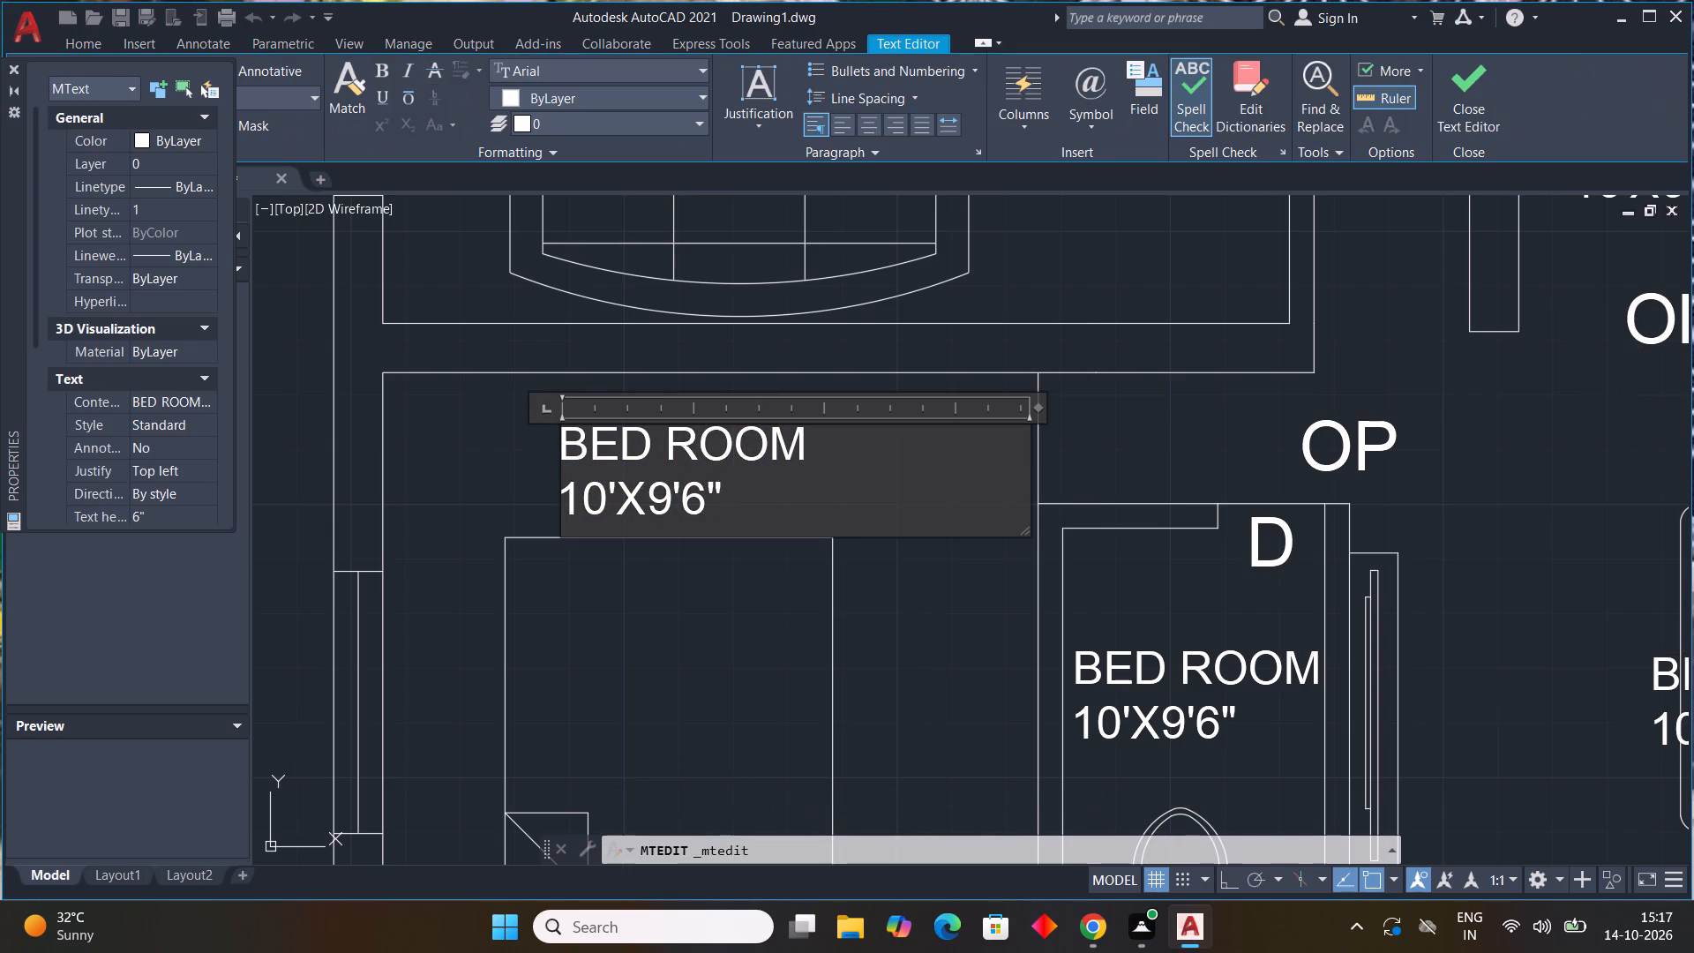
{"action": "key", "text": "BackSpace"}
{"action": "key", "text": "BackSpace"}
{"action": "key", "text": "BackSpace"}
{"action": "key", "text": "BackSpace"}
{"action": "key", "text": "BackSpace"}
{"action": "key", "text": "BackSpace"}
{"action": "key", "text": "BackSpace"}
{"action": "key", "text": "BackSpace"}
{"action": "key", "text": "BackSpace"}
{"action": "key", "text": "BackSpace"}
{"action": "key", "text": "BackSpace"}
{"action": "key", "text": "BackSpace"}
{"action": "key", "text": "BackSpace"}
{"action": "key", "text": "BackSpace"}
{"action": "key", "text": "BackSpace"}
{"action": "key", "text": "BackSpace"}
{"action": "key", "text": "BackSpace"}
{"action": "key", "text": "BackSpace"}
{"action": "key", "text": "BackSpace"}
{"action": "key", "text": "BackSpace"}
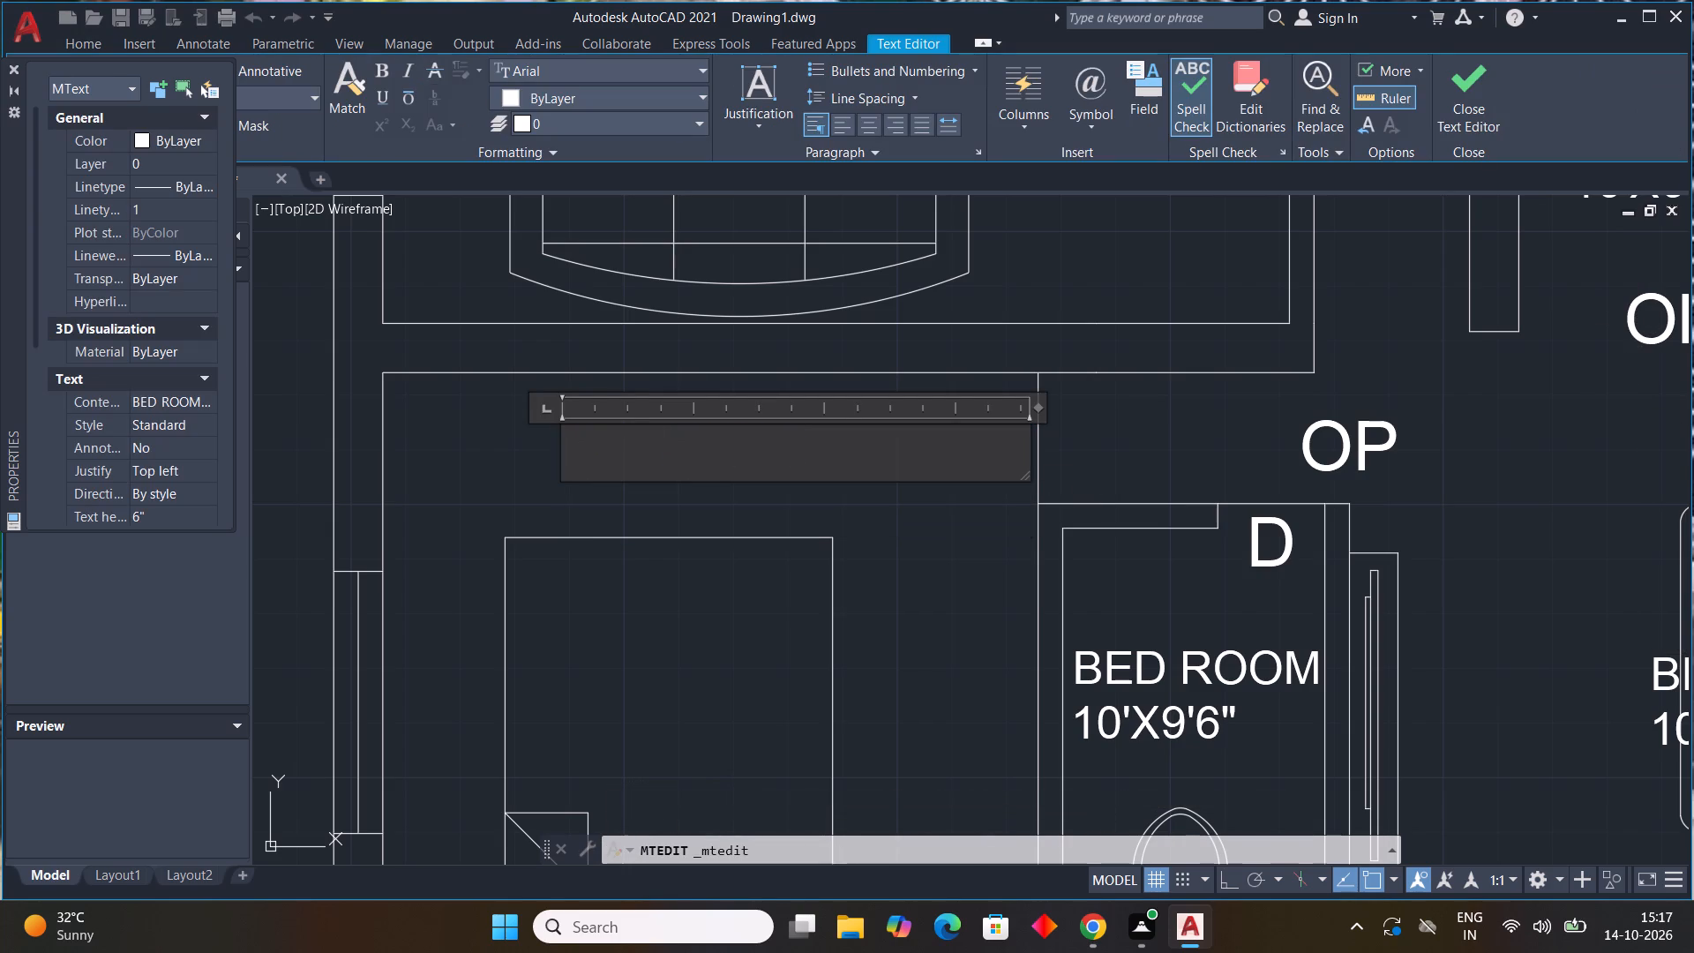
{"action": "type", "text": "BED ROOM"}
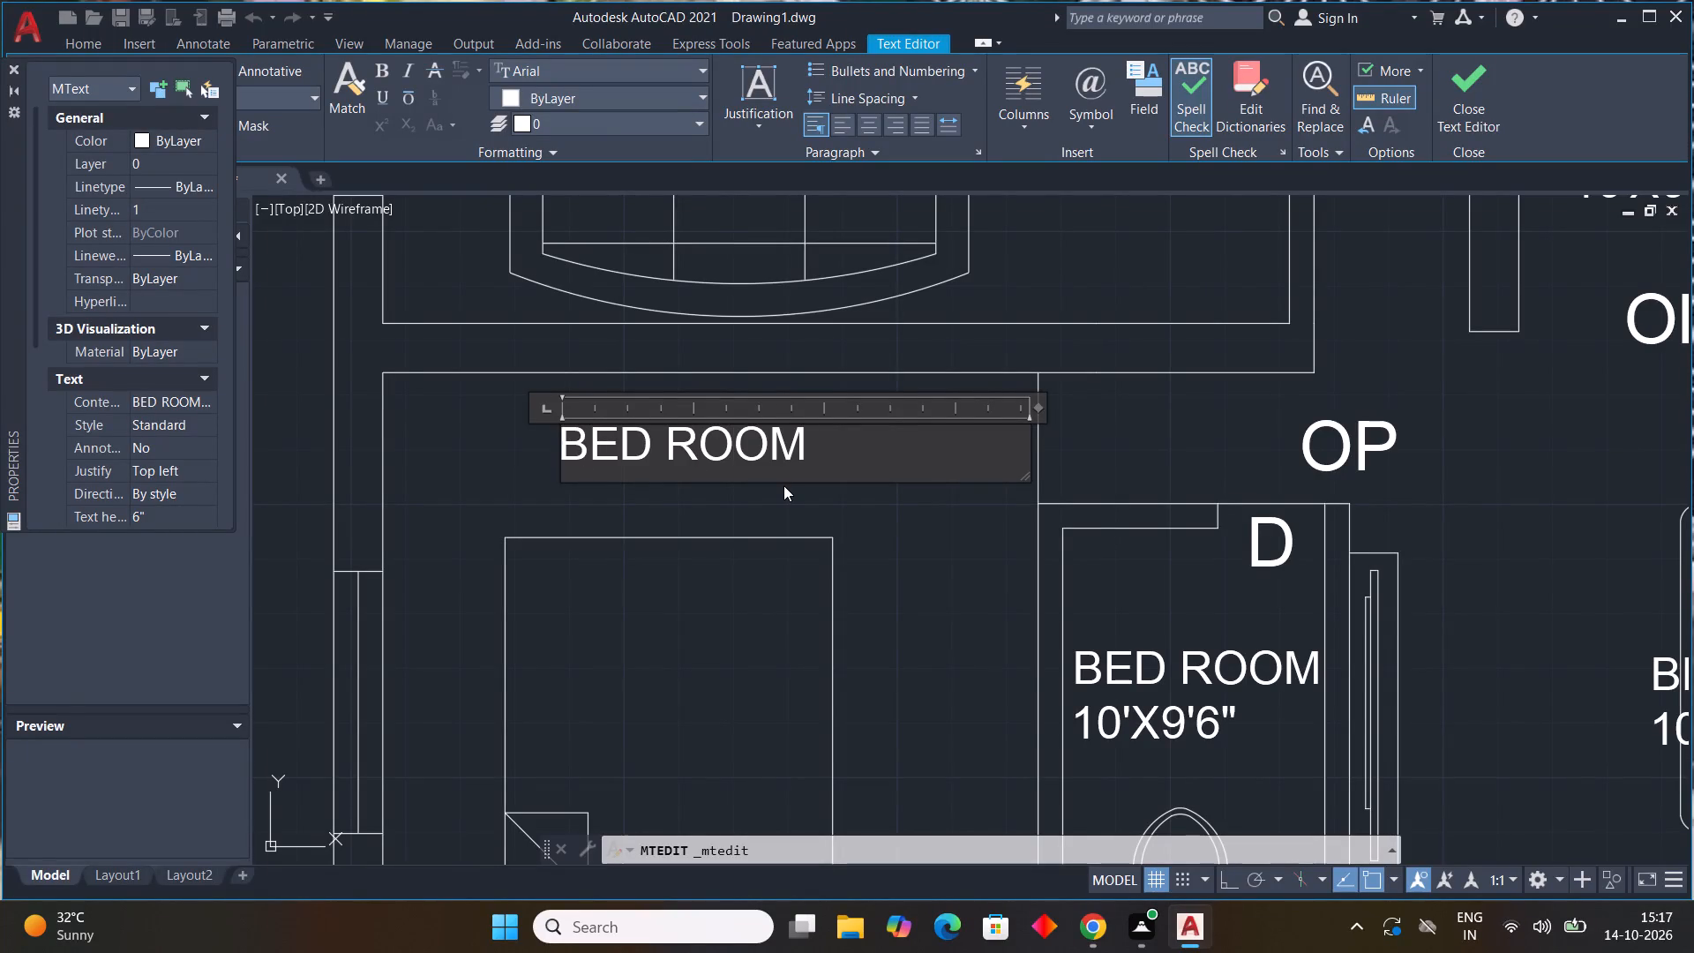
{"action": "key", "text": "Return"}
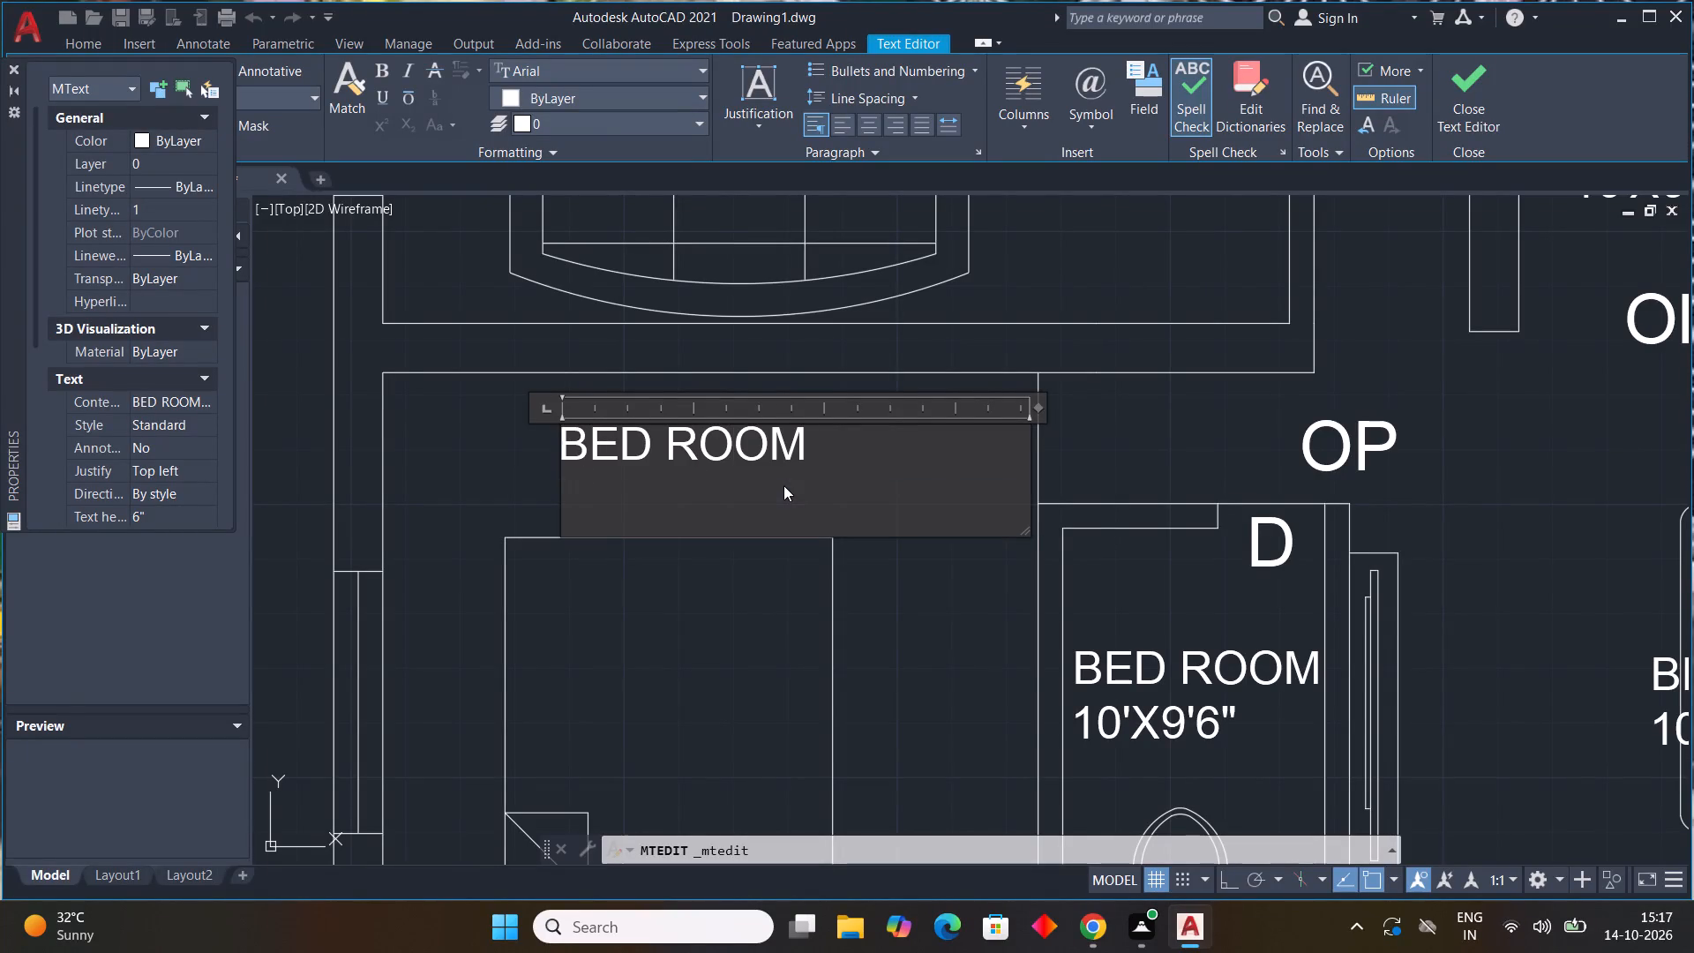
{"action": "type", "text": "10'"}
{"action": "key", "text": "x"}
{"action": "key", "text": "9"}
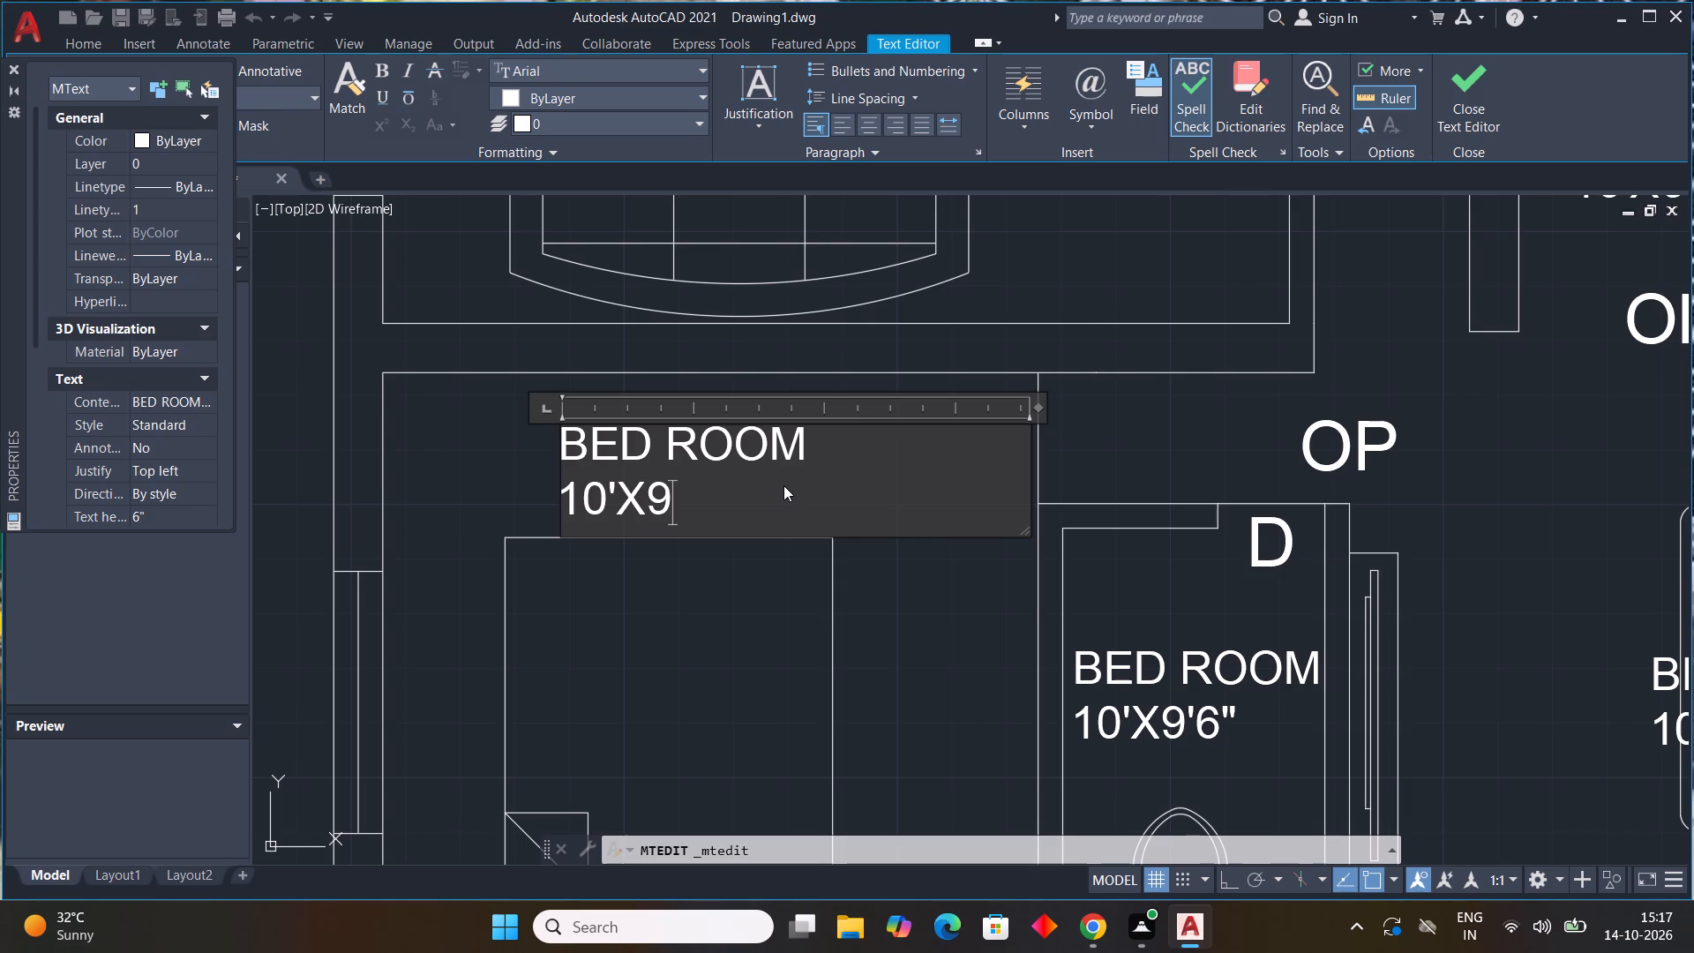
{"action": "type", "text": "'6"}
{"action": "key", "text": "shift+quotedbl"}
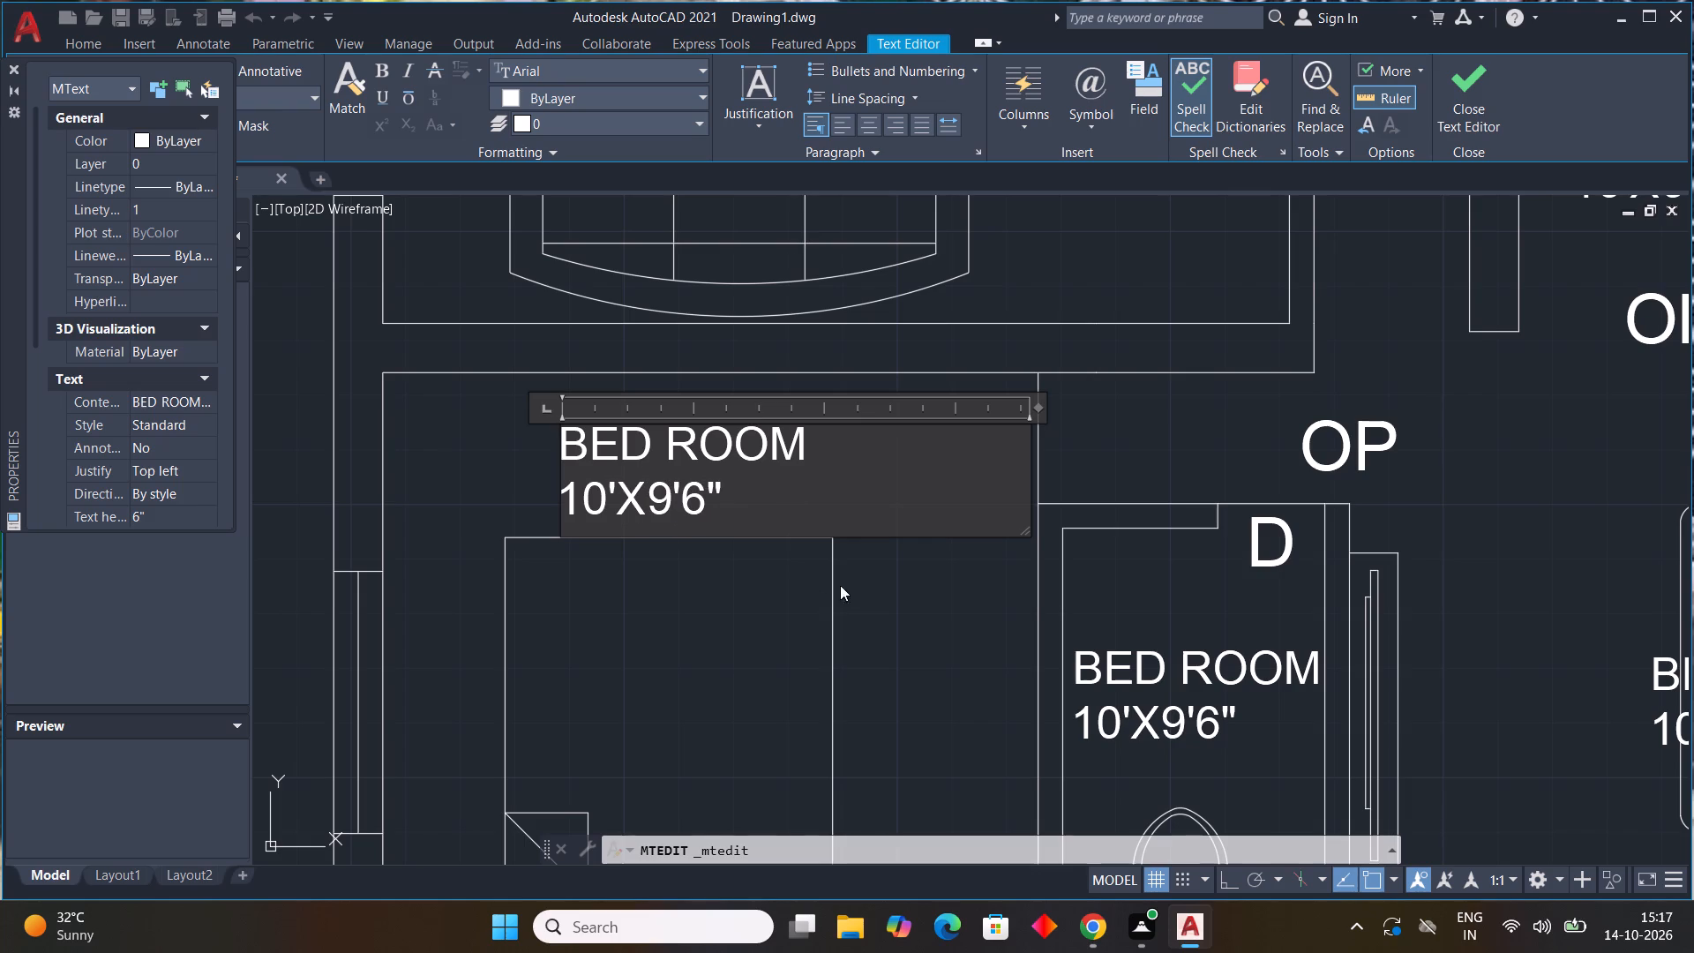
{"action": "left_click", "coordinate": [893, 591]}
Replace the BED ROOM label in the small toilet room beside that bedroom with BATH and the size 7'X4'.
{"action": "scroll", "coordinate": [1091, 702], "scroll_direction": "down", "scroll_amount": 4}
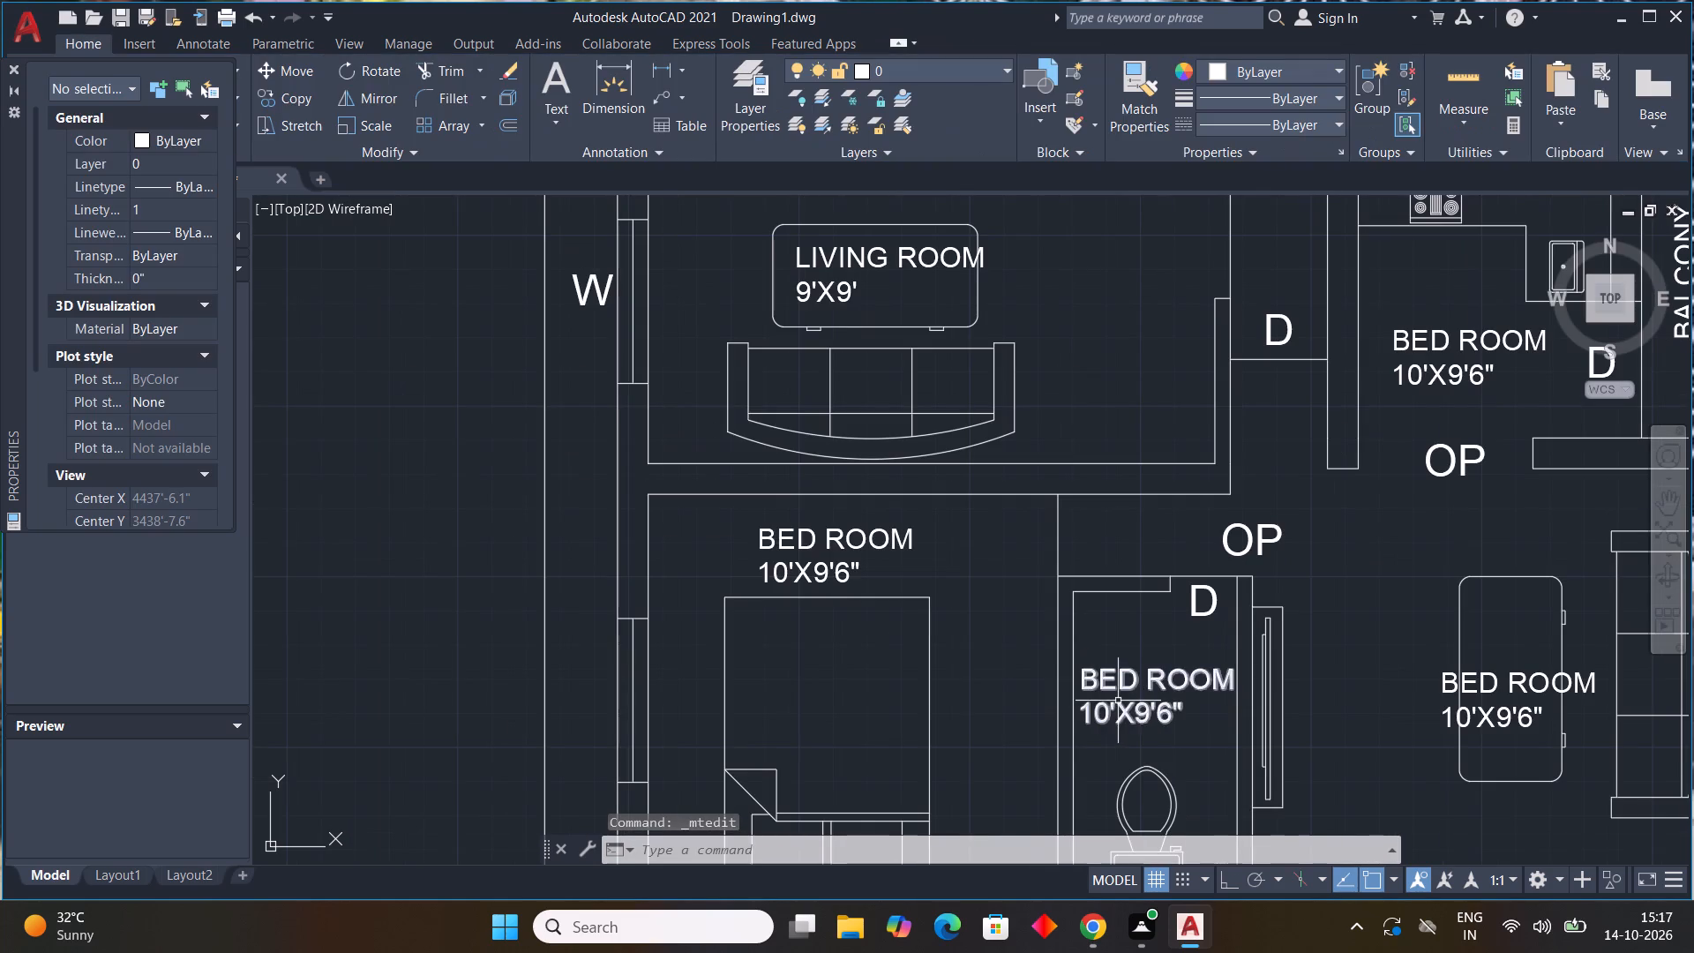
{"action": "middle_click_drag", "start_coordinate": [1118, 701], "coordinate": [678, 588]}
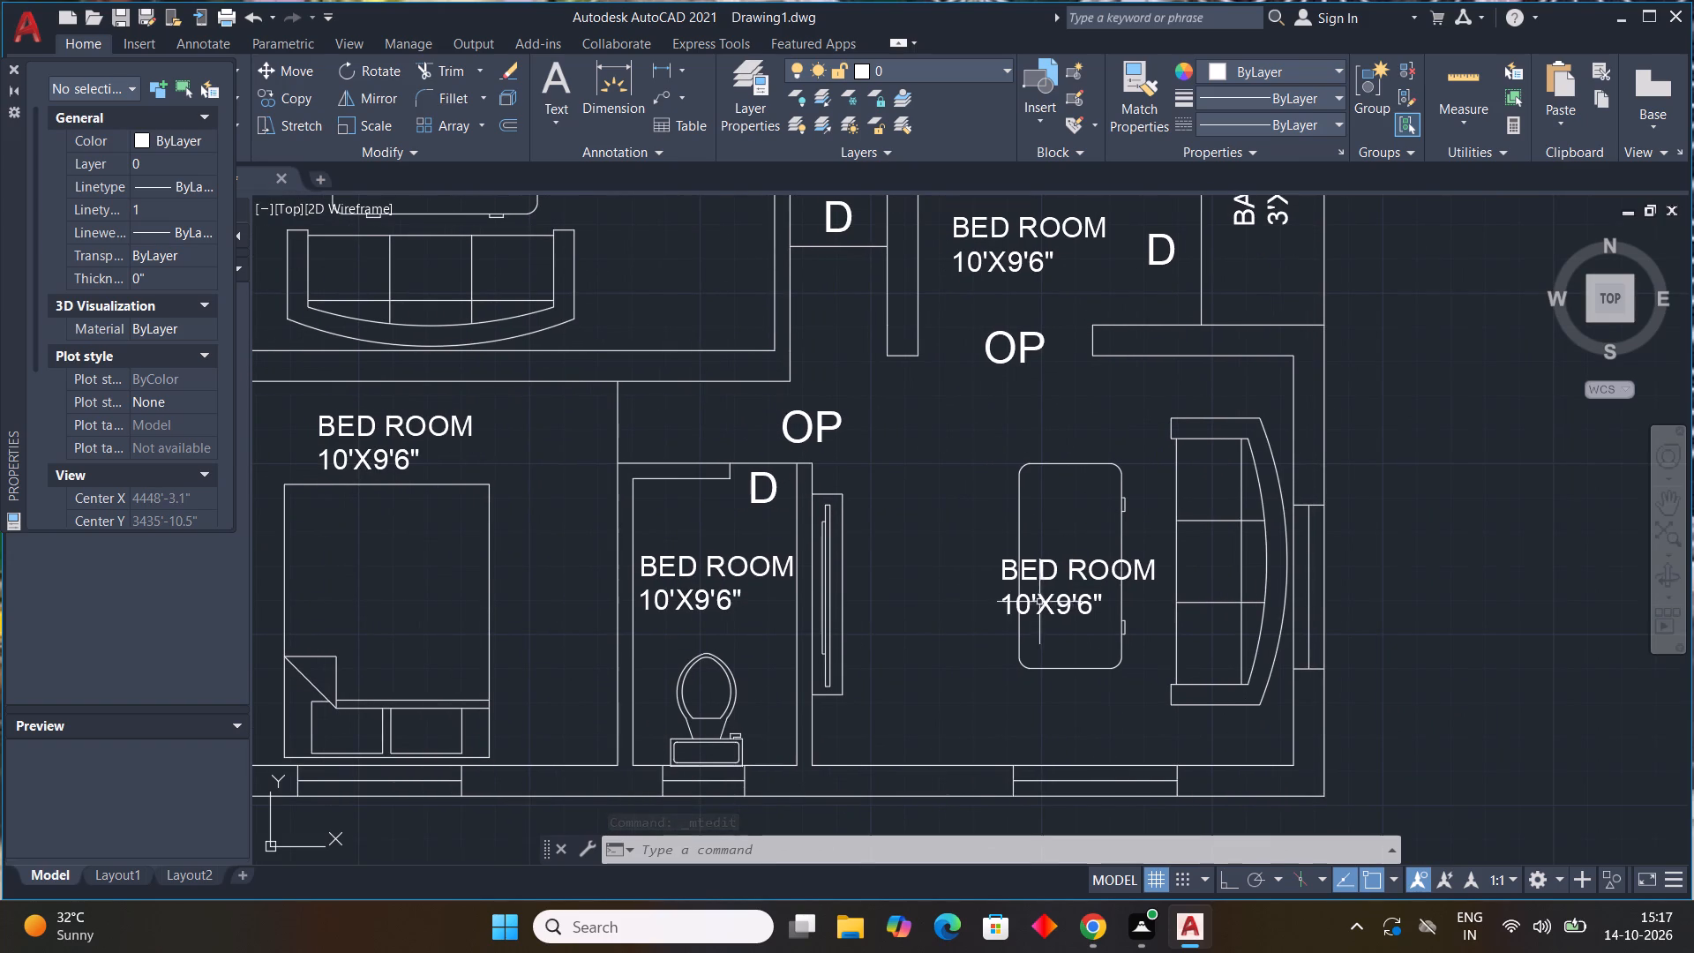
{"action": "double_click", "coordinate": [712, 573]}
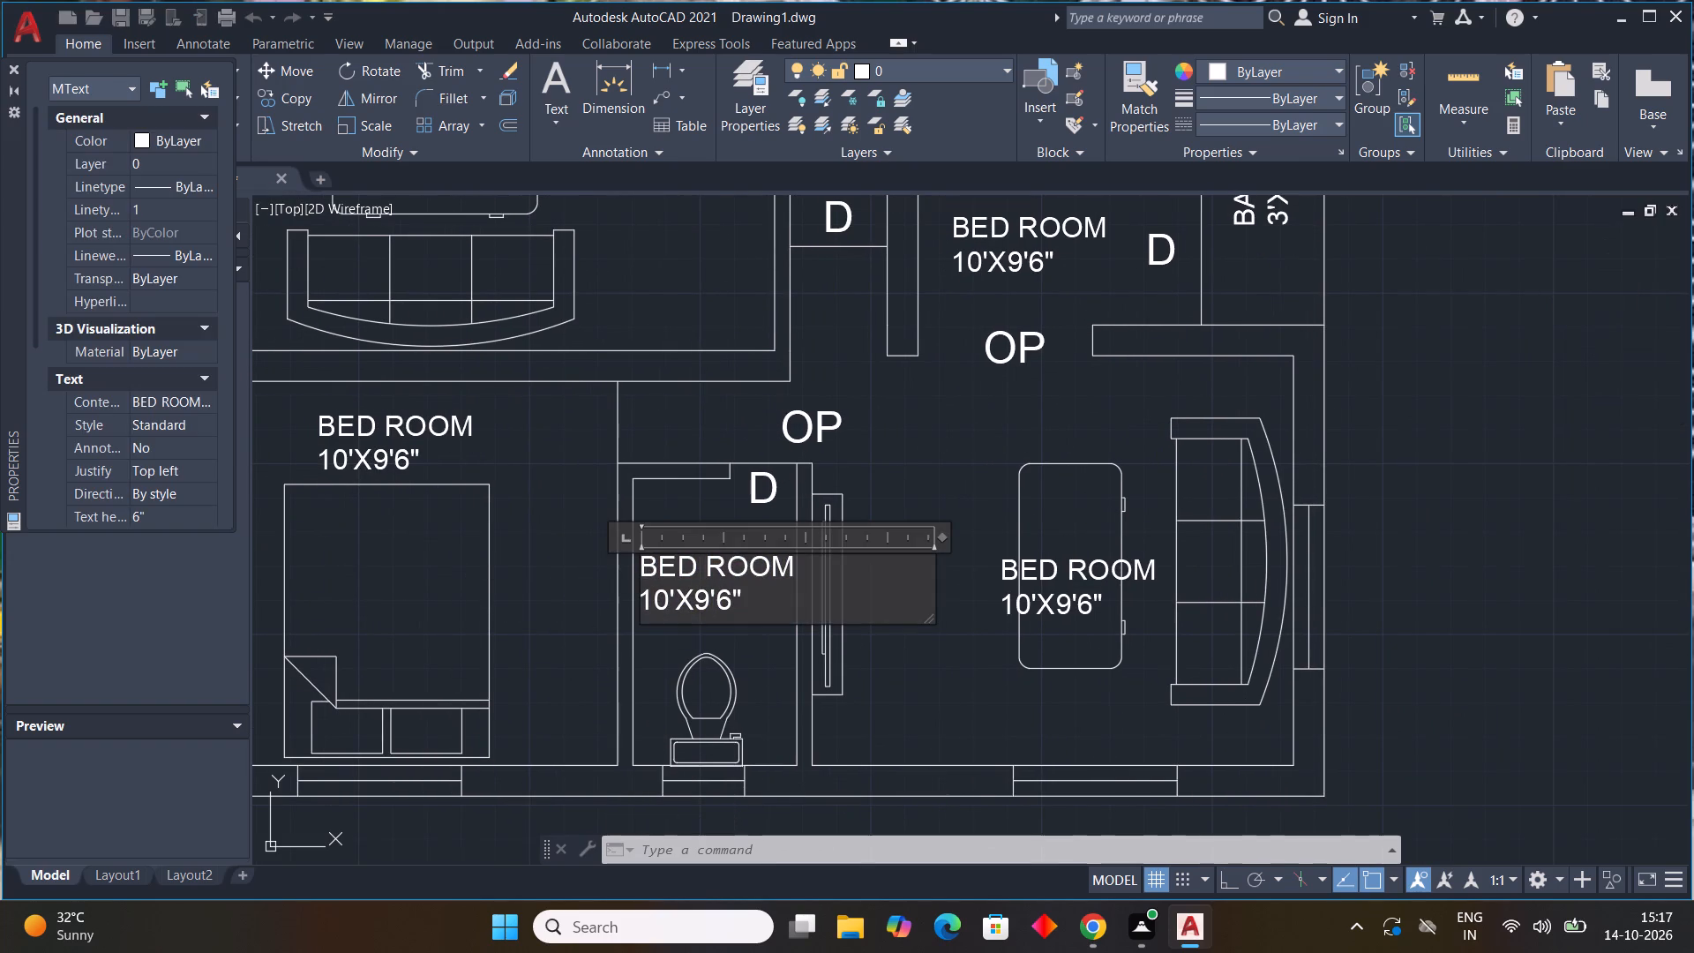
{"action": "left_click", "coordinate": [779, 605]}
{"action": "key", "text": "BackSpace"}
{"action": "key", "text": "BackSpace"}
{"action": "key", "text": "BackSpace"}
{"action": "key", "text": "BackSpace"}
{"action": "key", "text": "BackSpace"}
{"action": "key", "text": "BackSpace"}
{"action": "key", "text": "BackSpace"}
{"action": "key", "text": "BackSpace"}
{"action": "key", "text": "BackSpace"}
{"action": "key", "text": "BackSpace"}
{"action": "key", "text": "BackSpace"}
{"action": "key", "text": "BackSpace"}
{"action": "key", "text": "BackSpace"}
{"action": "key", "text": "BackSpace"}
{"action": "key", "text": "BackSpace"}
{"action": "key", "text": "BackSpace"}
{"action": "key", "text": "BackSpace"}
{"action": "key", "text": "BackSpace"}
{"action": "key", "text": "BackSpace"}
{"action": "key", "text": "BackSpace"}
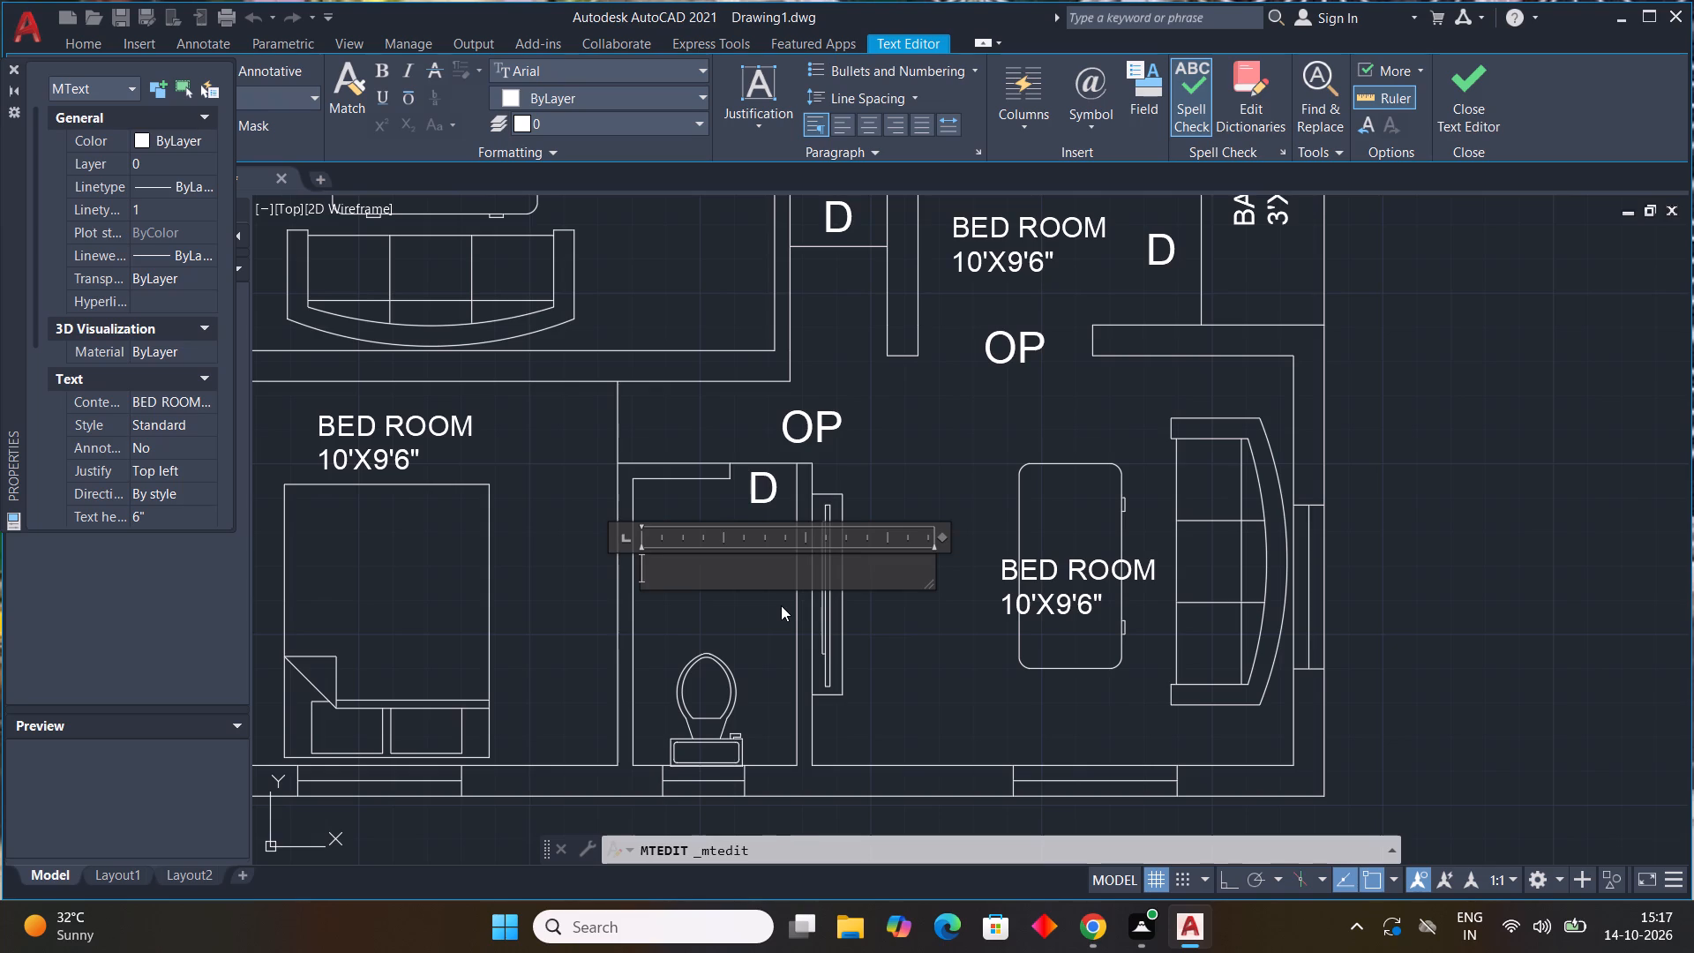
{"action": "type", "text": "BATH"}
{"action": "key", "text": "Return"}
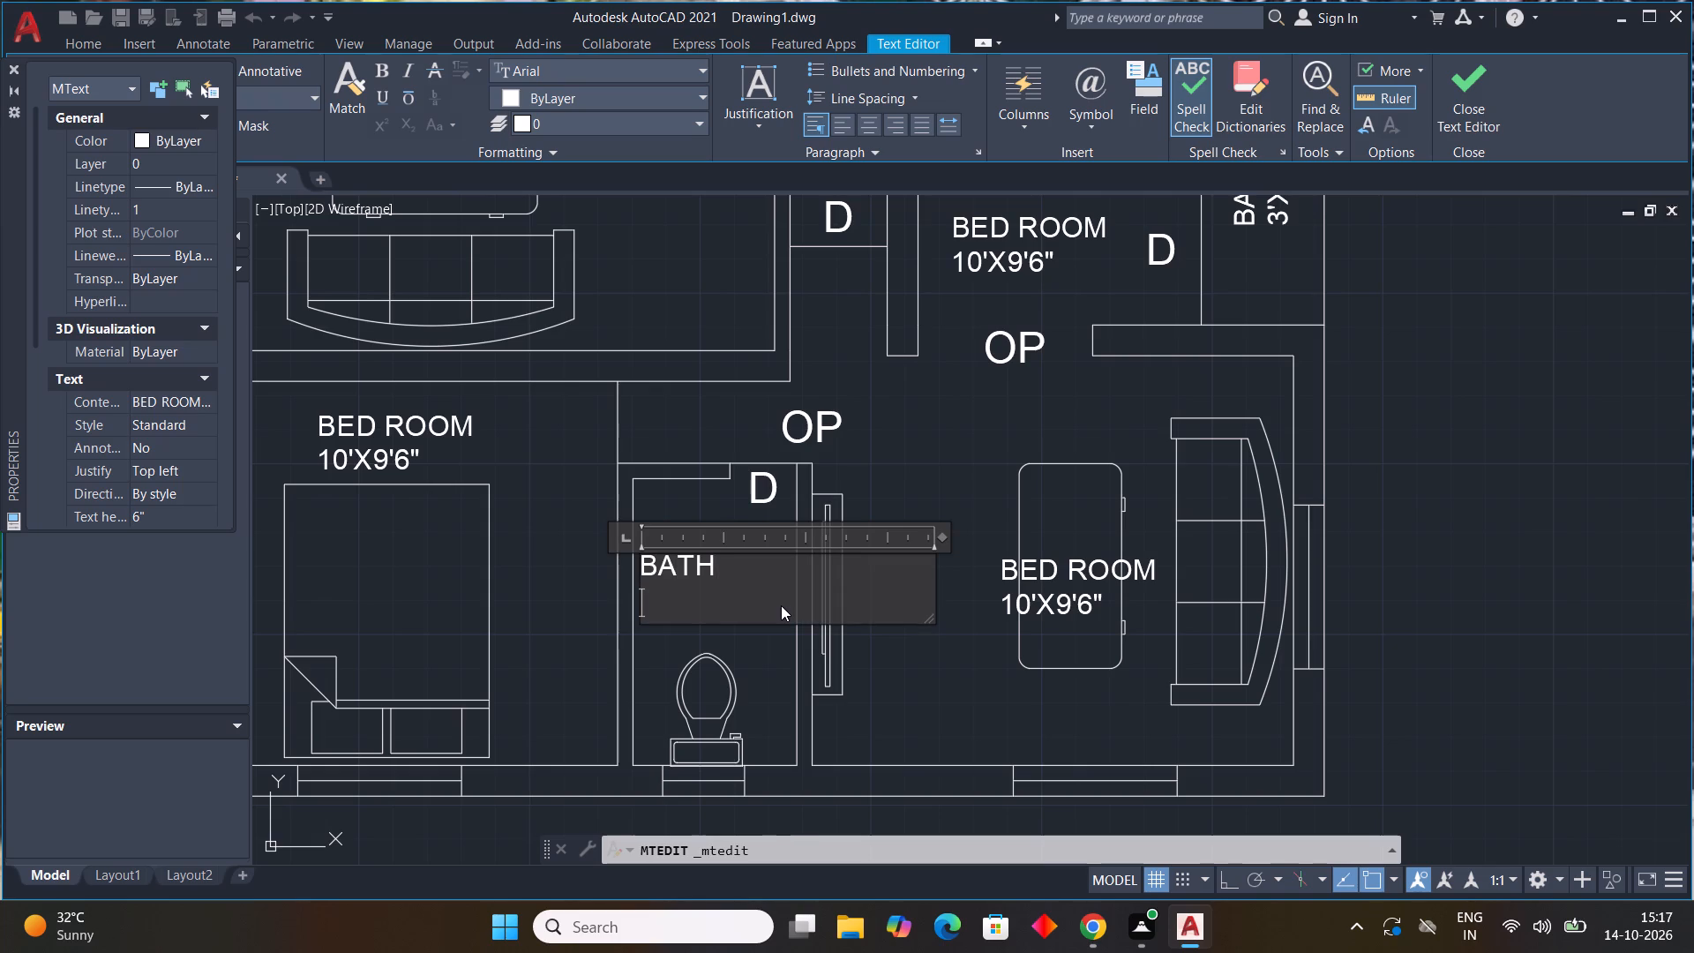
{"action": "type", "text": "7'"}
{"action": "type", "text": "X4'"}
{"action": "left_click", "coordinate": [918, 454]}
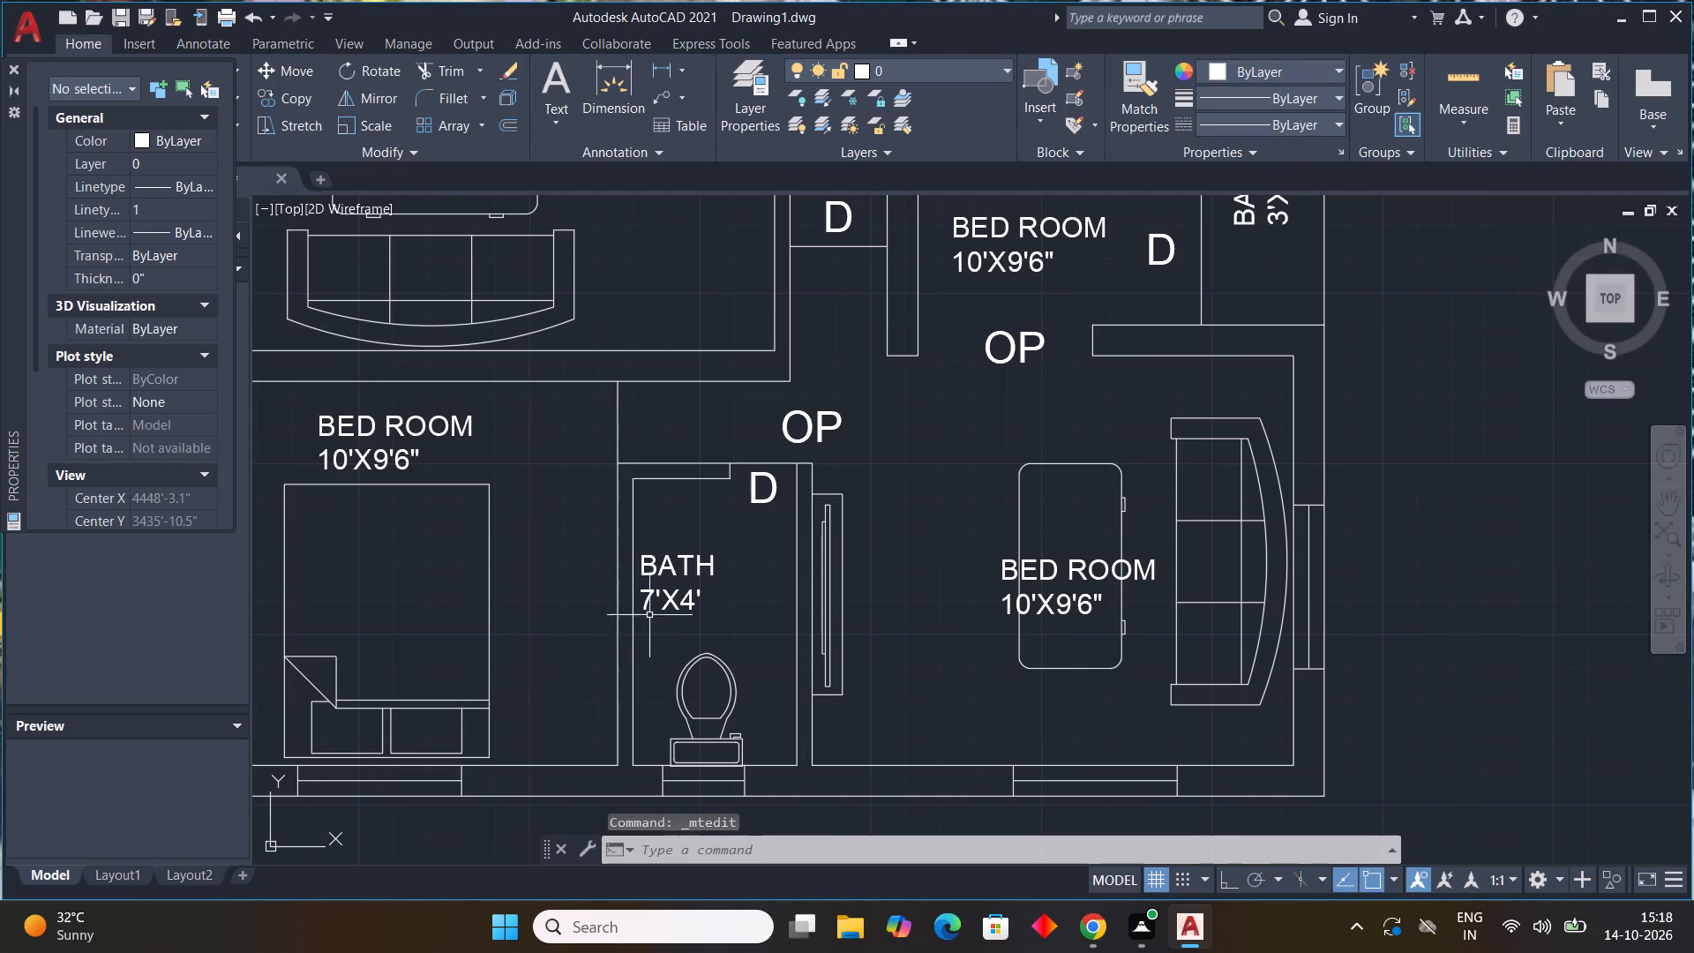
Move the new BATH label horizontally toward the middle of the toilet room, with Ortho on.
{"action": "left_click", "coordinate": [663, 599]}
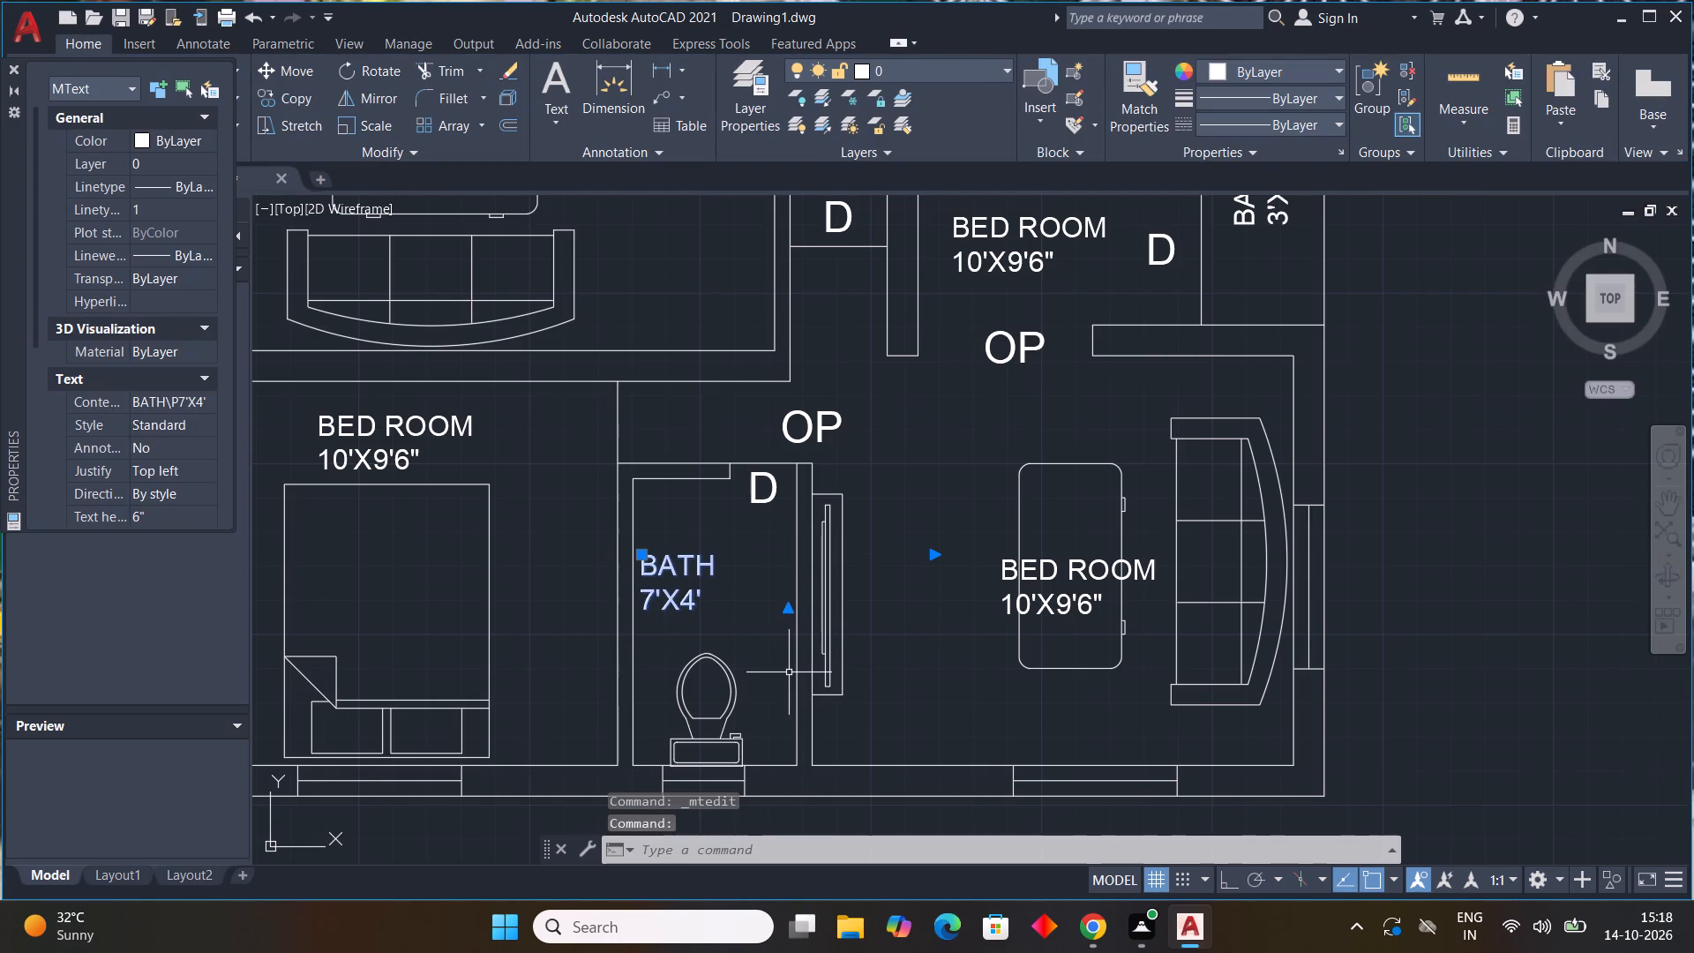
{"action": "key", "text": "m"}
{"action": "key", "text": "space"}
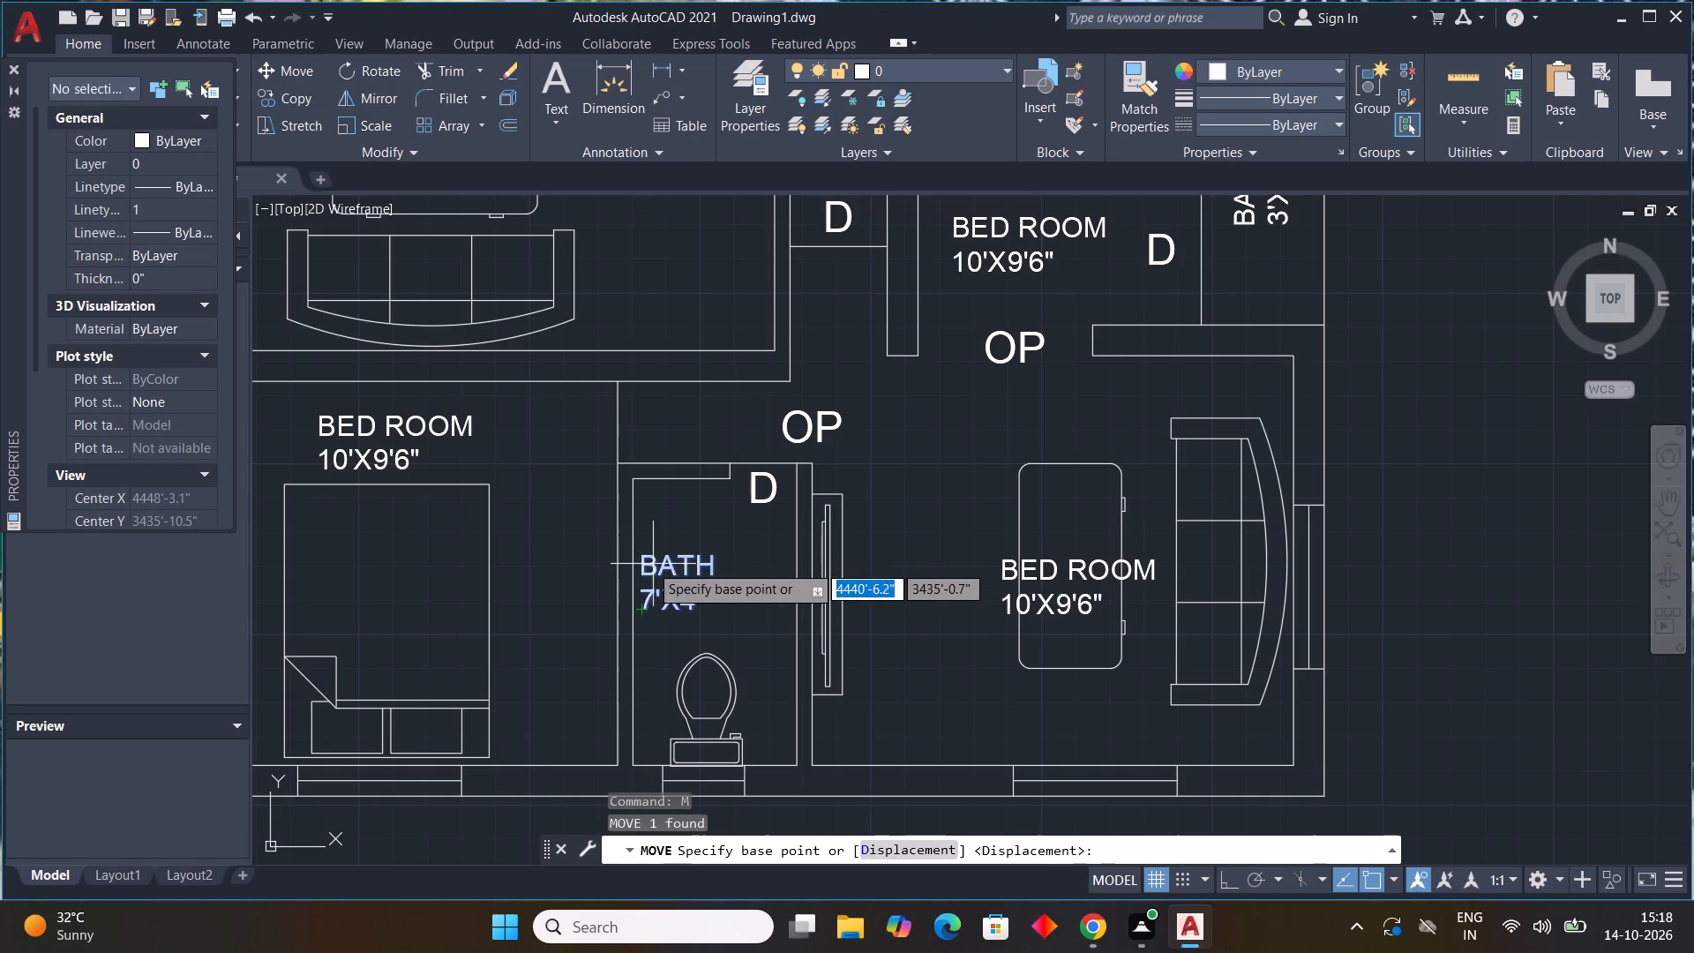
{"action": "left_click", "coordinate": [649, 562]}
{"action": "left_click", "coordinate": [668, 571]}
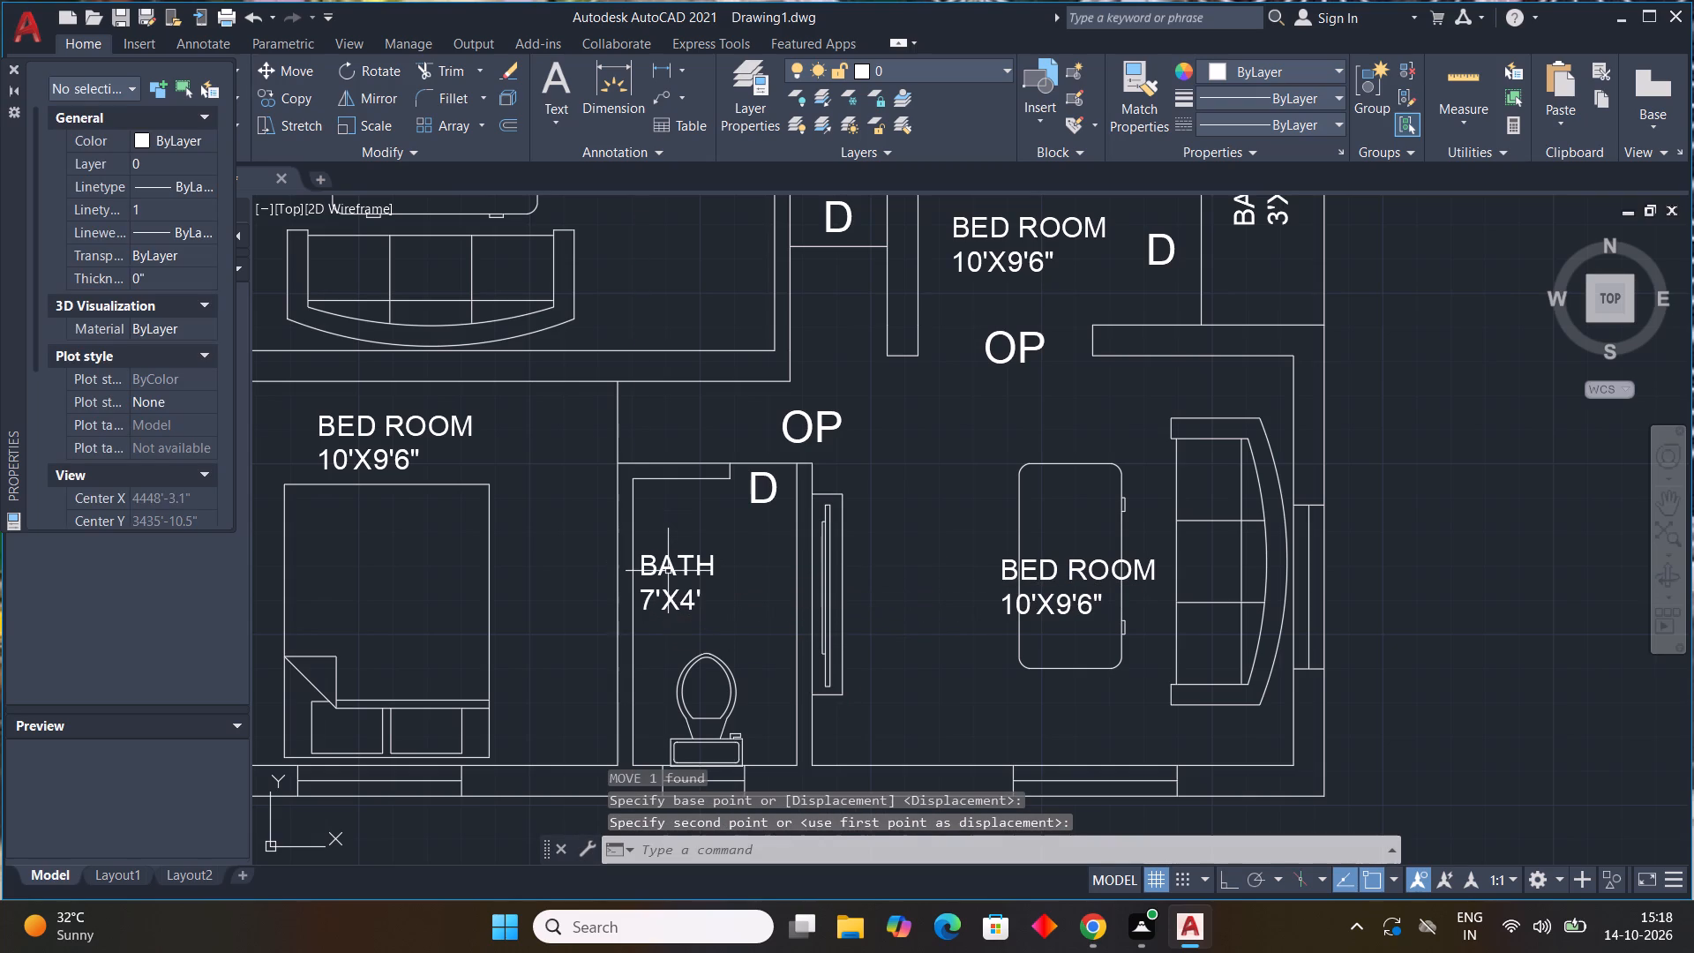
{"action": "left_click", "coordinate": [674, 572]}
{"action": "key", "text": "F8"}
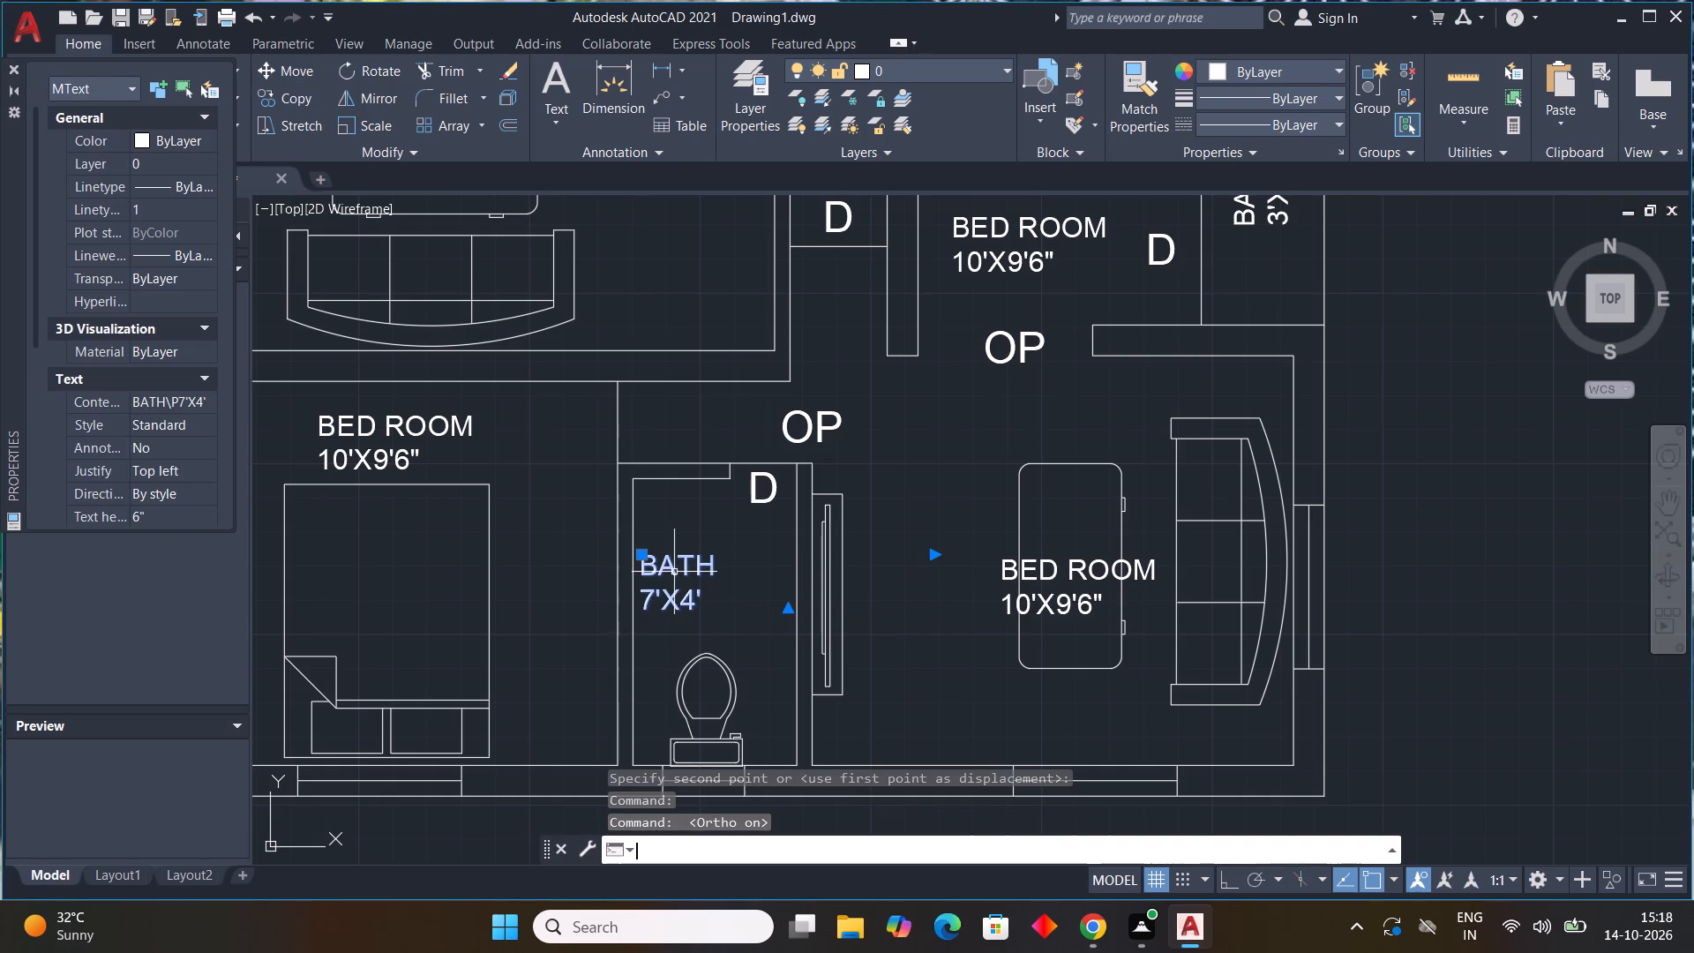
{"action": "left_click_drag", "start_coordinate": [644, 554], "coordinate": [662, 574]}
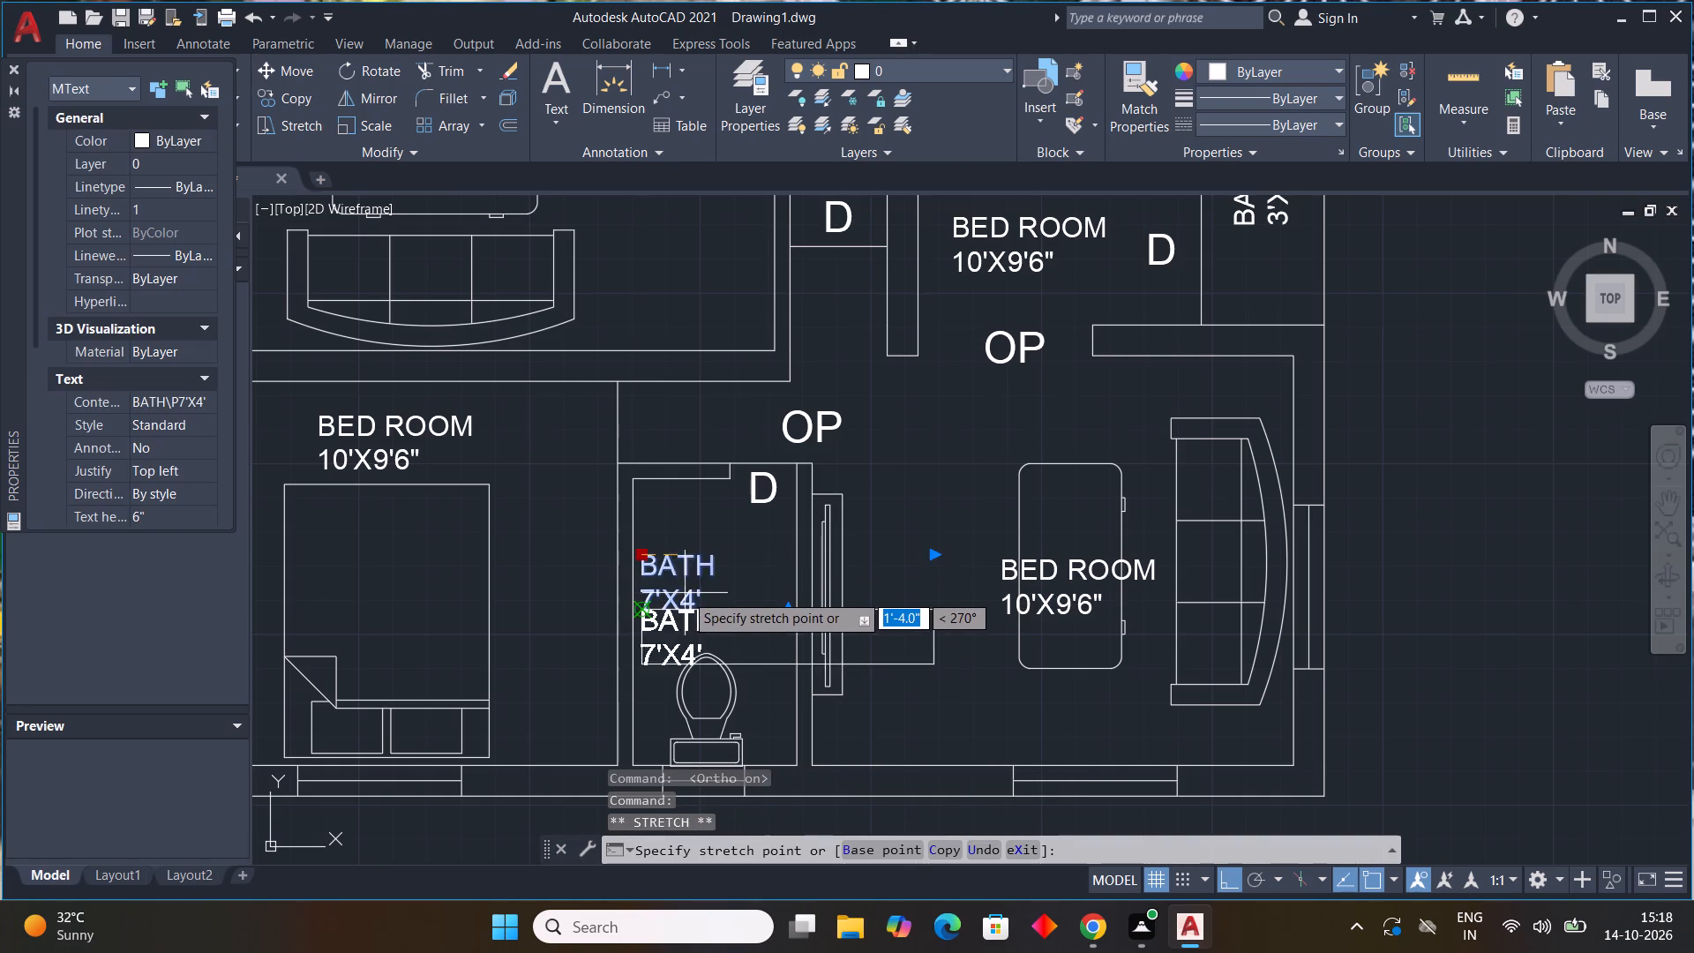
{"action": "left_click", "coordinate": [685, 593]}
{"action": "key", "text": "Escape"}
Replace the BED ROOM label on the table in the sofa room beside that bath with LIVING ROOM and the size 12'8"X10'.
{"action": "scroll", "coordinate": [828, 594], "scroll_direction": "down", "scroll_amount": 2}
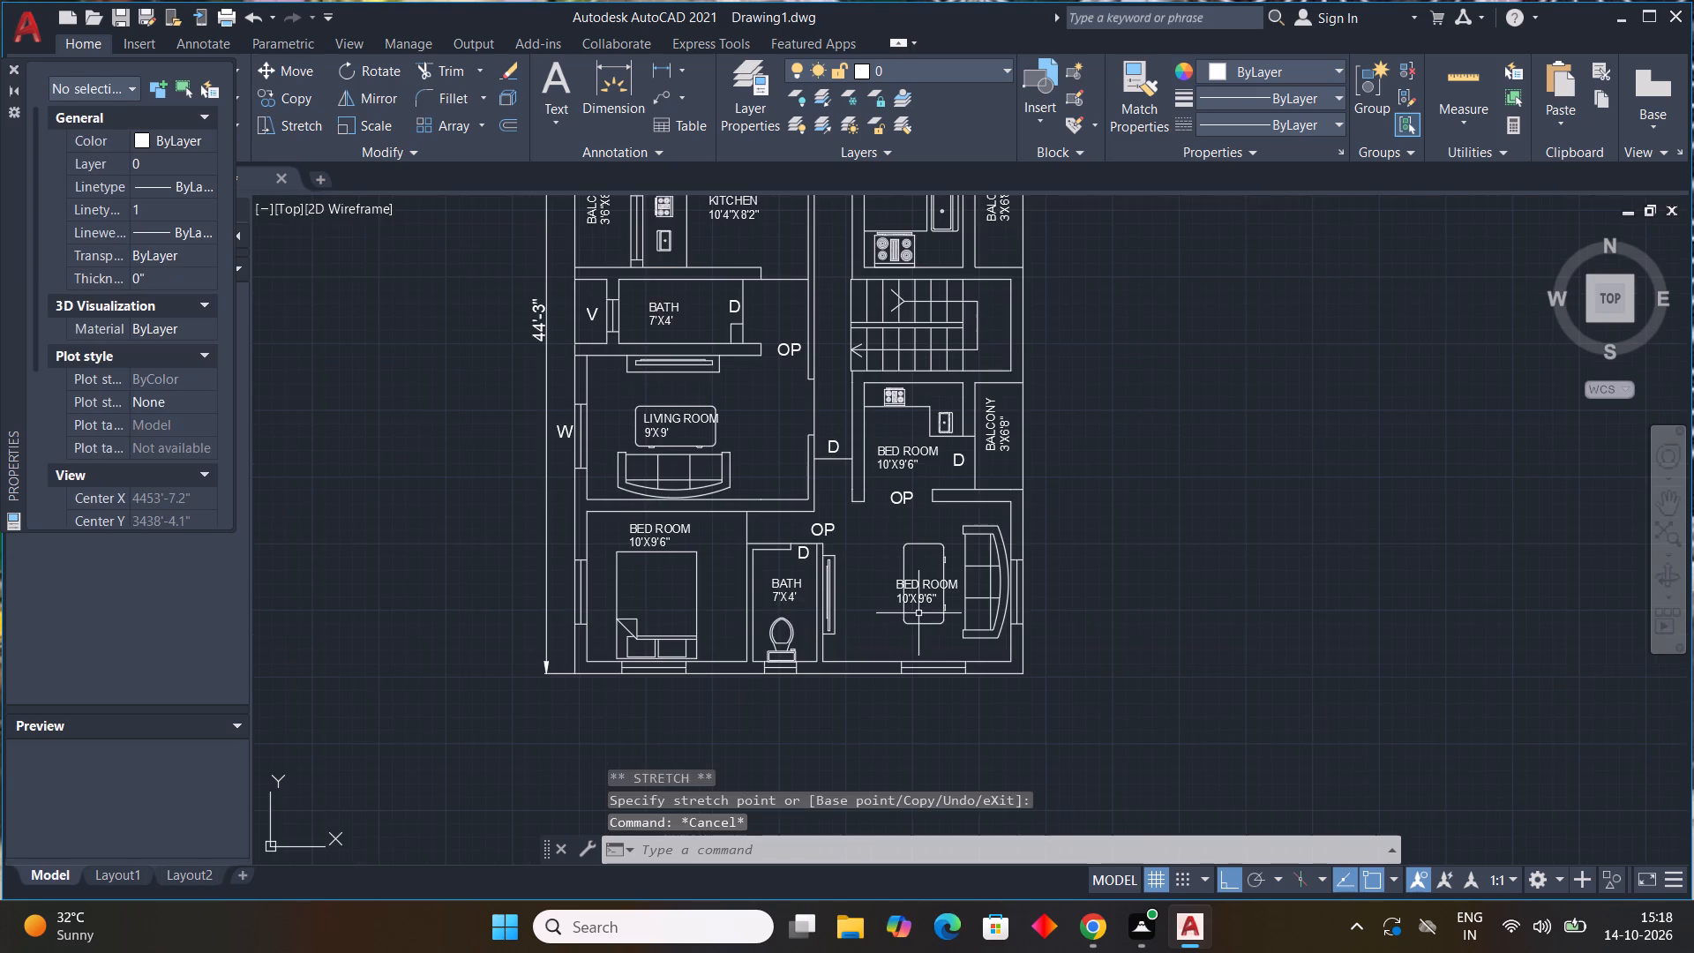
{"action": "middle_click_drag", "start_coordinate": [924, 613], "coordinate": [753, 610]}
{"action": "scroll", "coordinate": [778, 576], "scroll_direction": "up", "scroll_amount": 2}
{"action": "double_click", "coordinate": [746, 592]}
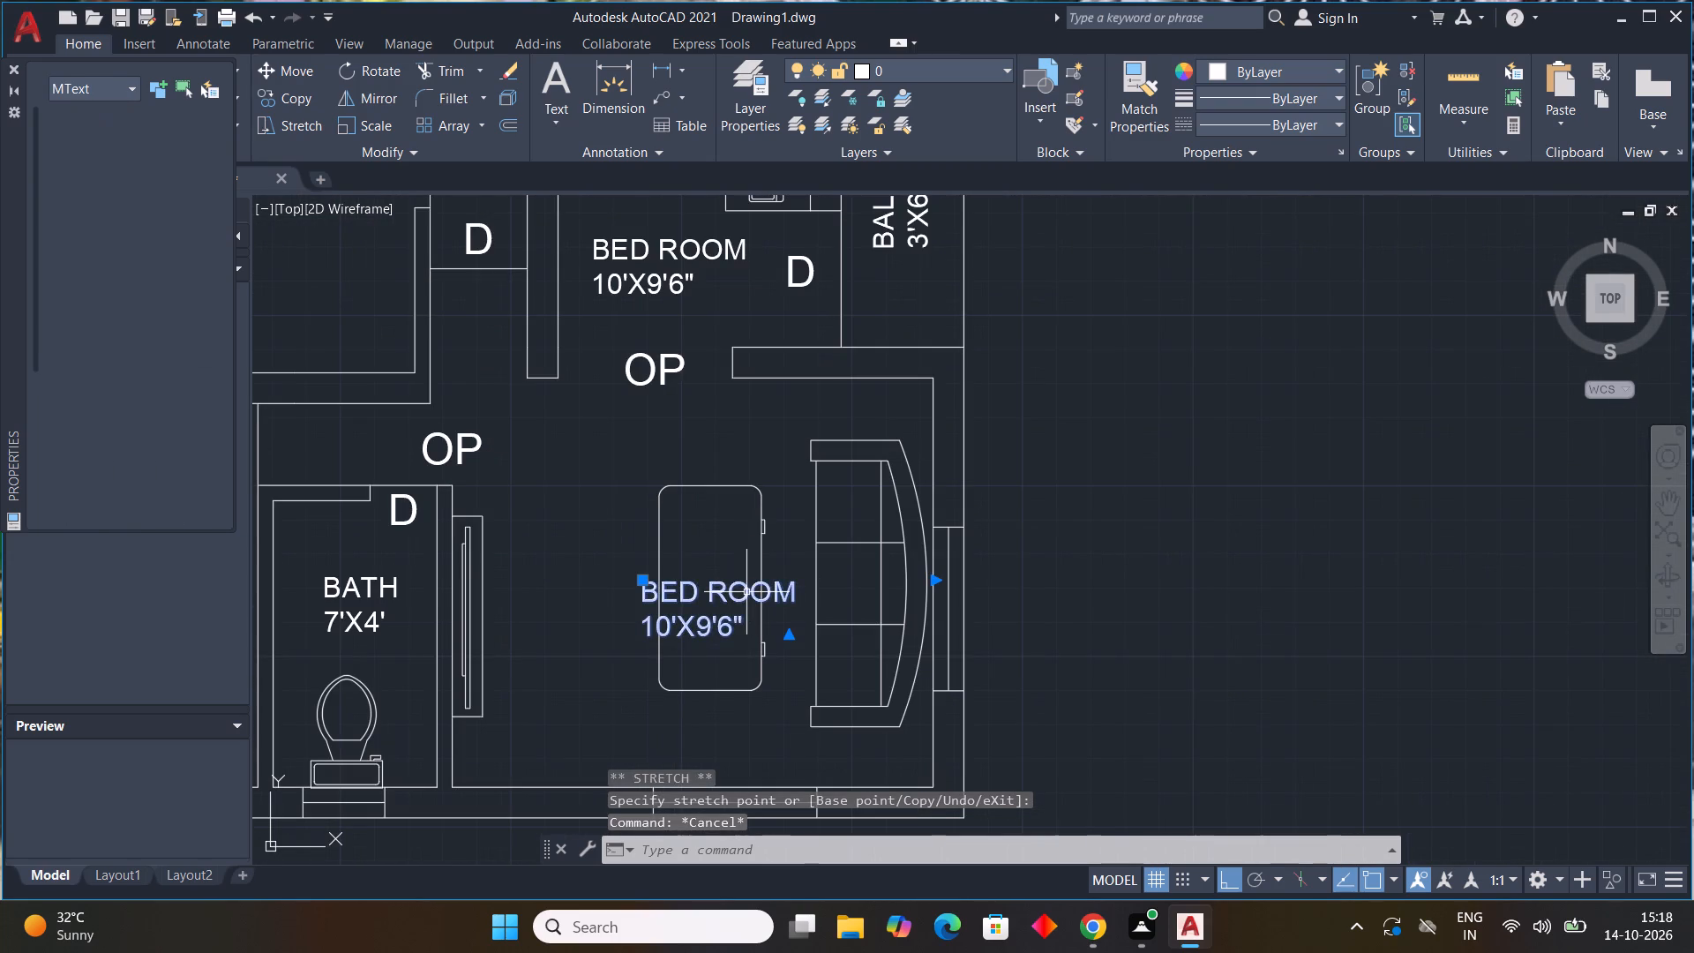
{"action": "left_click", "coordinate": [802, 627]}
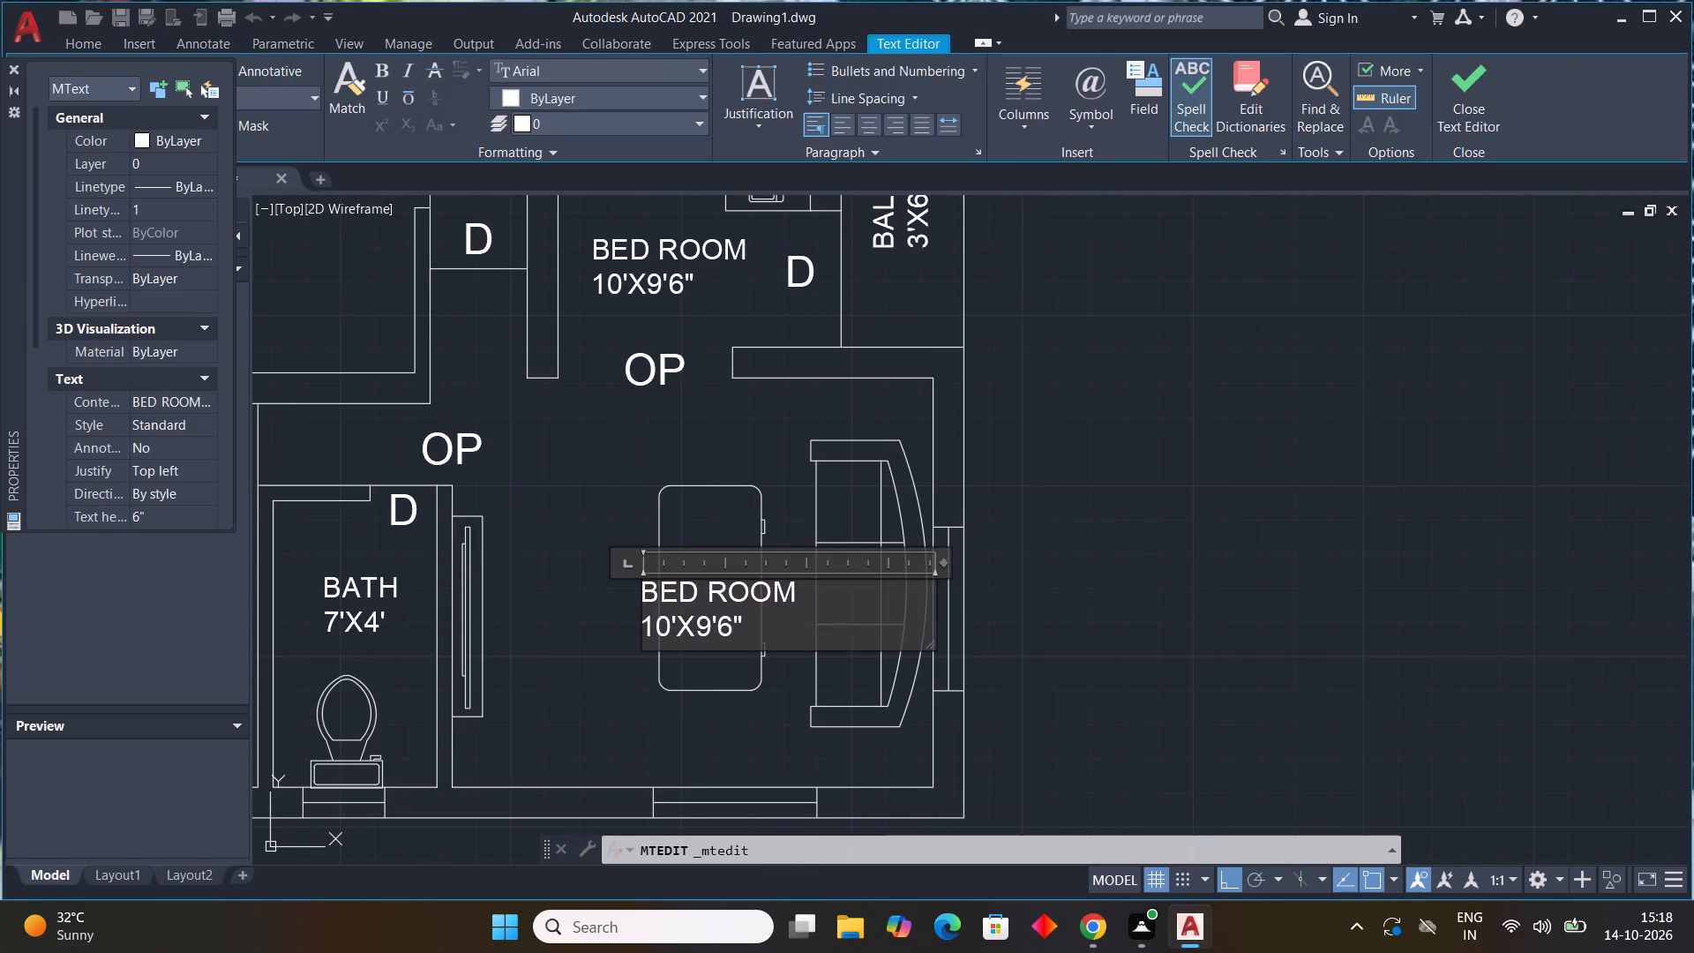
{"action": "key", "text": "BackSpace"}
{"action": "key", "text": "BackSpace"}
{"action": "key", "text": "BackSpace"}
{"action": "key", "text": "BackSpace"}
{"action": "key", "text": "BackSpace"}
{"action": "key", "text": "BackSpace"}
{"action": "key", "text": "BackSpace"}
{"action": "key", "text": "BackSpace"}
{"action": "key", "text": "BackSpace"}
{"action": "key", "text": "BackSpace"}
{"action": "key", "text": "BackSpace"}
{"action": "key", "text": "BackSpace"}
{"action": "key", "text": "BackSpace"}
{"action": "key", "text": "BackSpace"}
{"action": "key", "text": "BackSpace"}
{"action": "key", "text": "BackSpace"}
{"action": "key", "text": "BackSpace"}
{"action": "key", "text": "BackSpace"}
{"action": "key", "text": "BackSpace"}
{"action": "key", "text": "BackSpace"}
{"action": "type", "text": "LIVING"}
{"action": "key", "text": "space"}
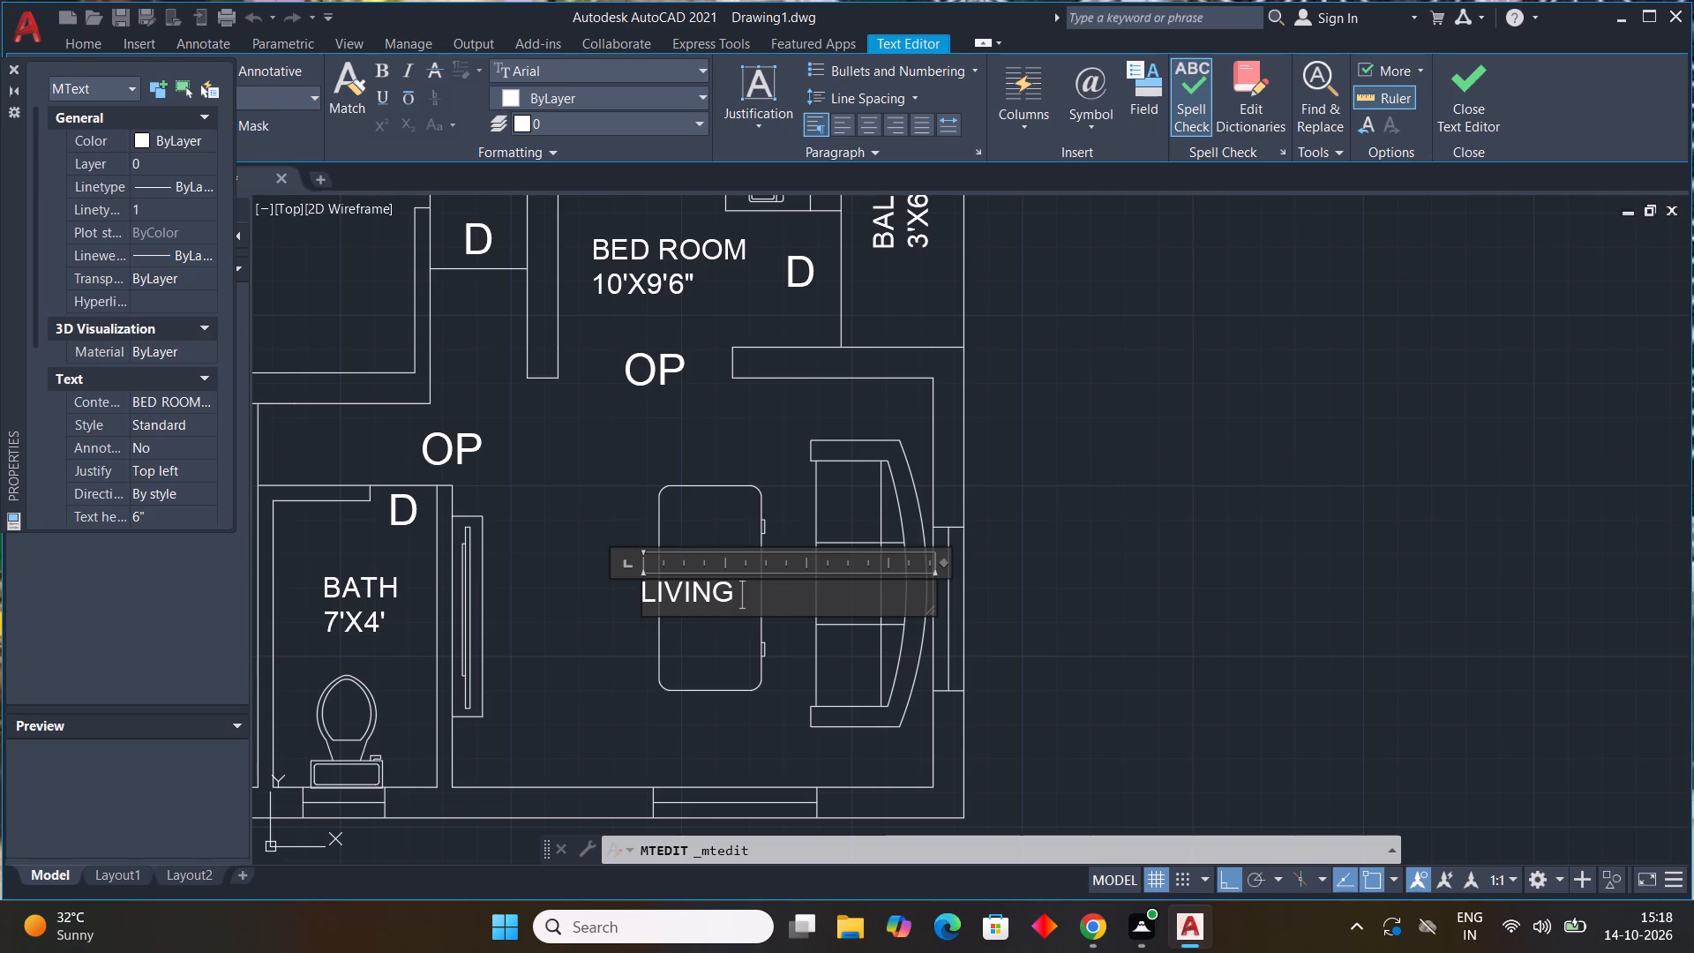
{"action": "type", "text": "ROOM"}
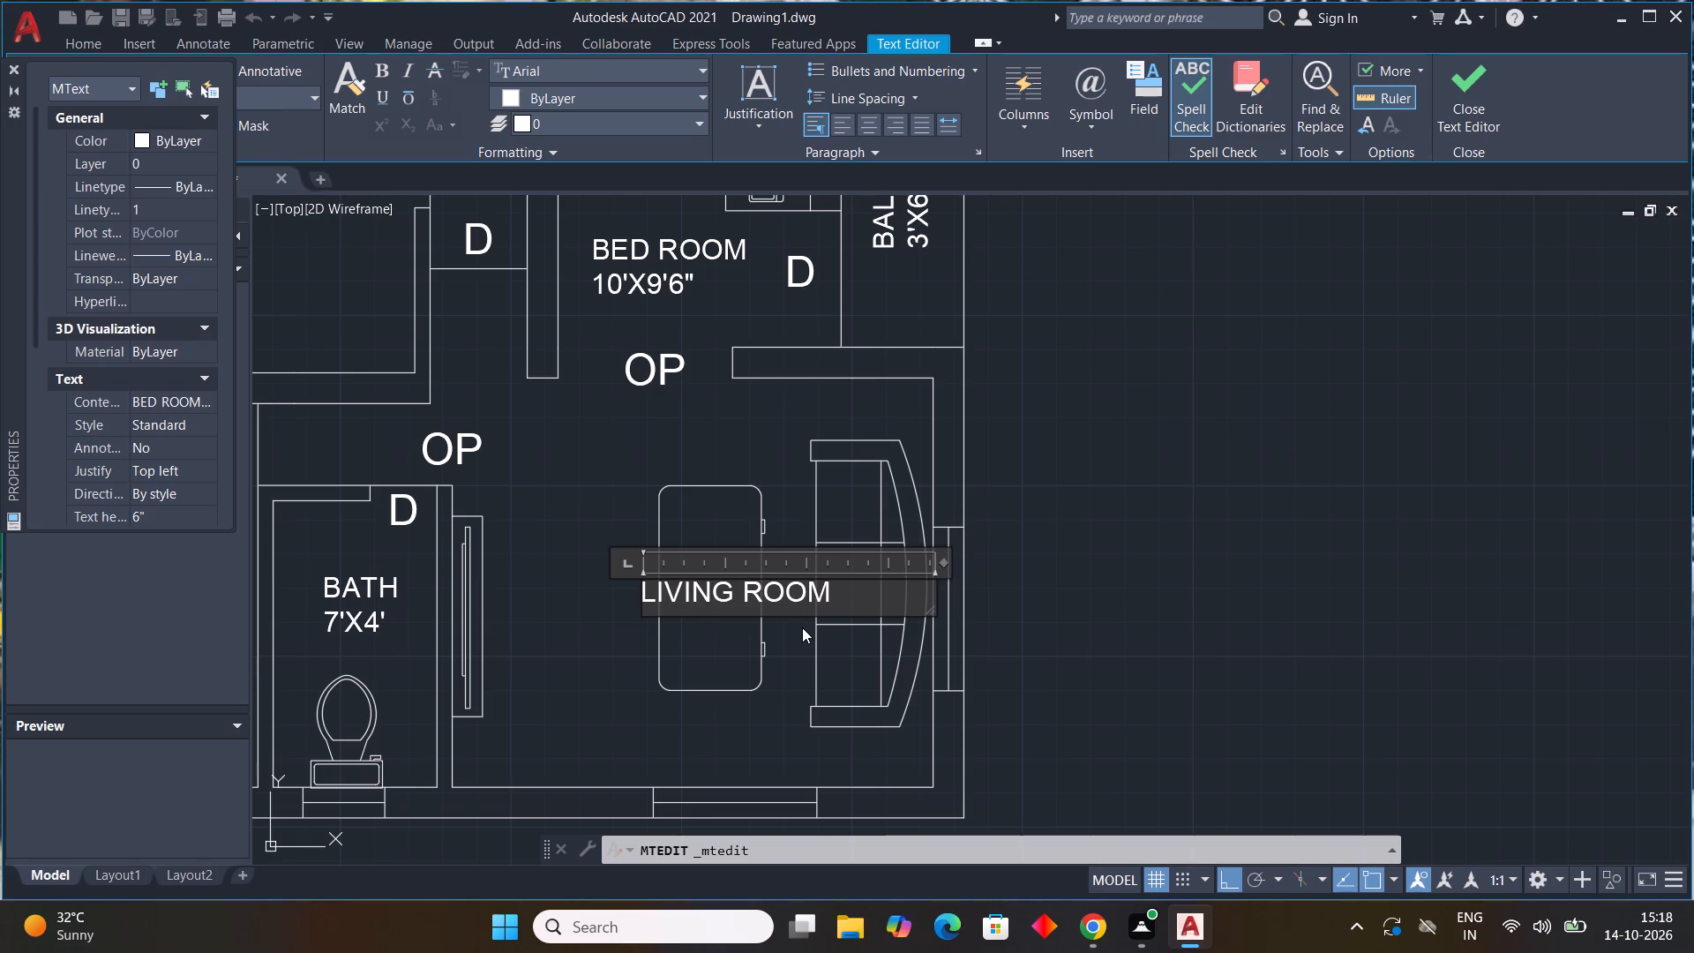
{"action": "key", "text": "Return"}
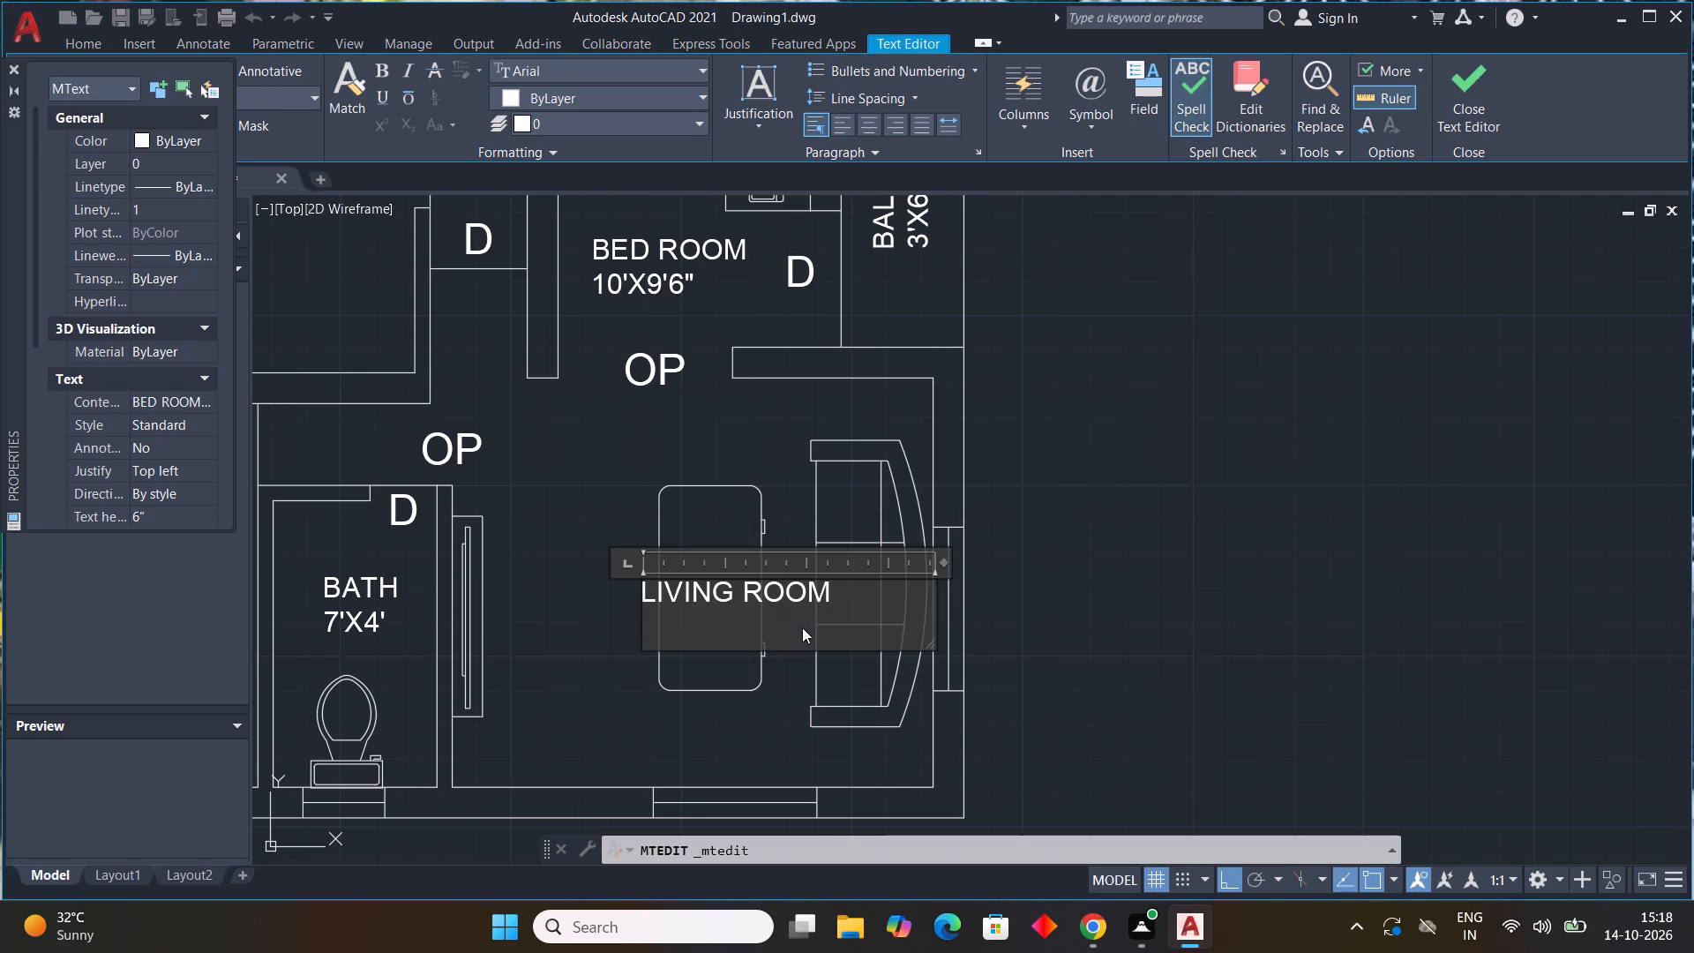
{"action": "type", "text": "12'"}
{"action": "type", "text": "8\""}
{"action": "key", "text": "x"}
{"action": "type", "text": "10'"}
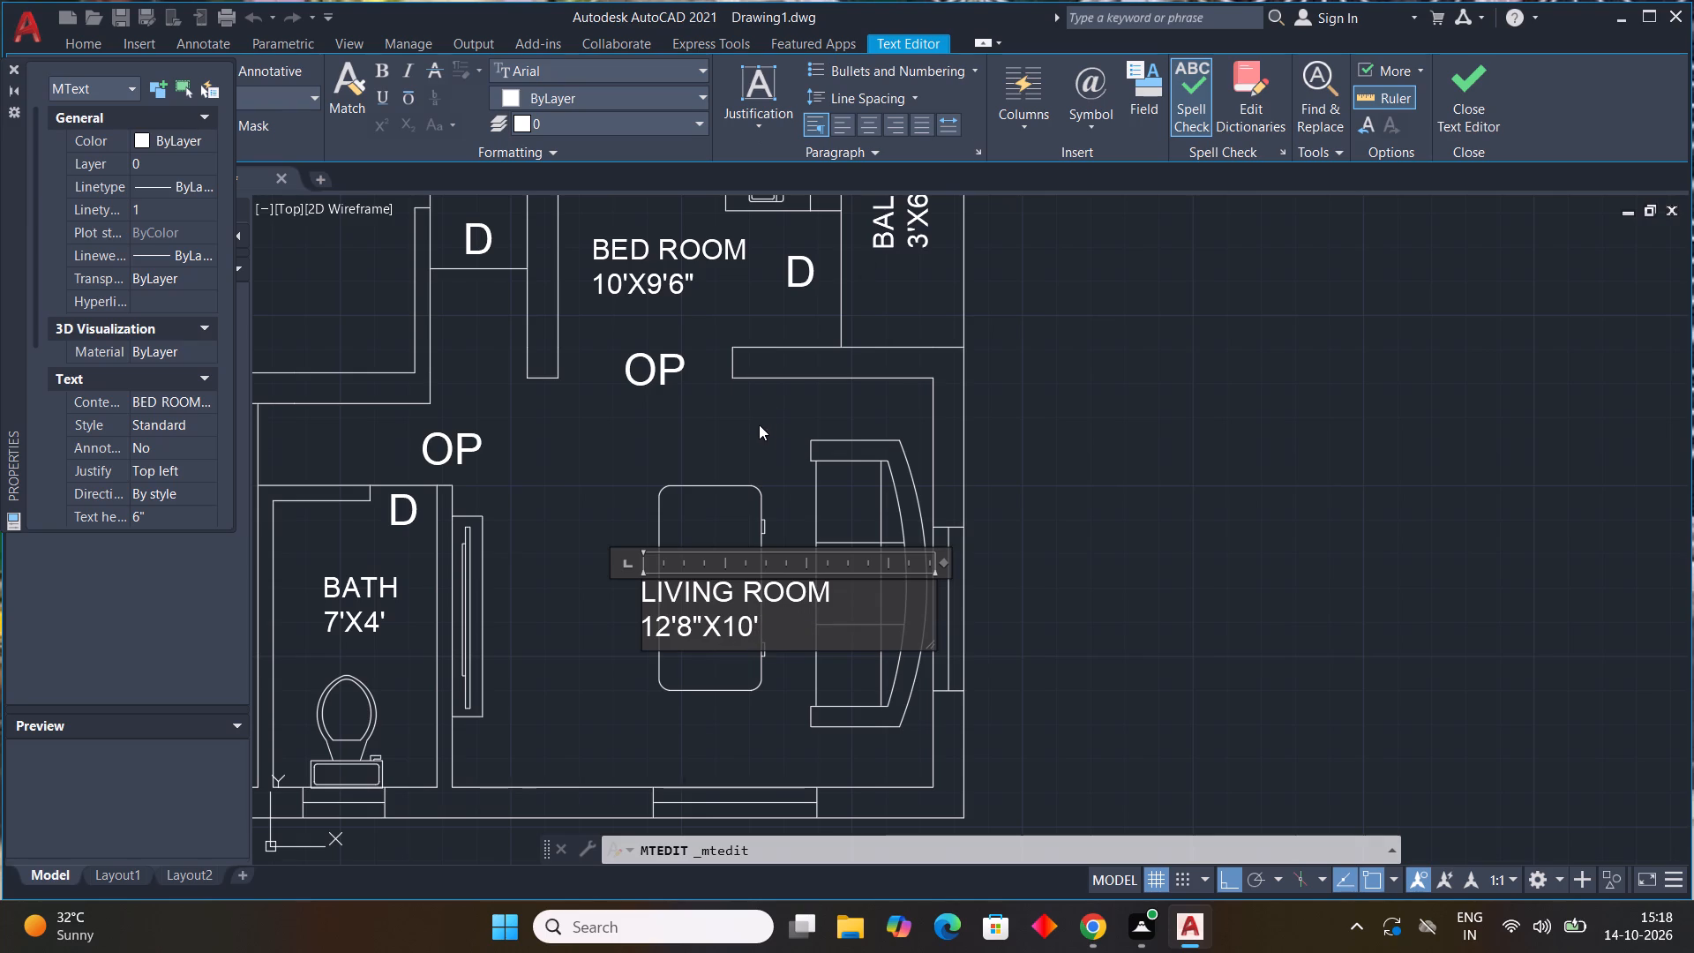
{"action": "left_click", "coordinate": [753, 430]}
Replace the BED ROOM label in the kitchen above the 12'8"X10' living room with KITCHEN and the size 6'2"X7'5".
{"action": "scroll", "coordinate": [836, 481], "scroll_direction": "down", "scroll_amount": 2}
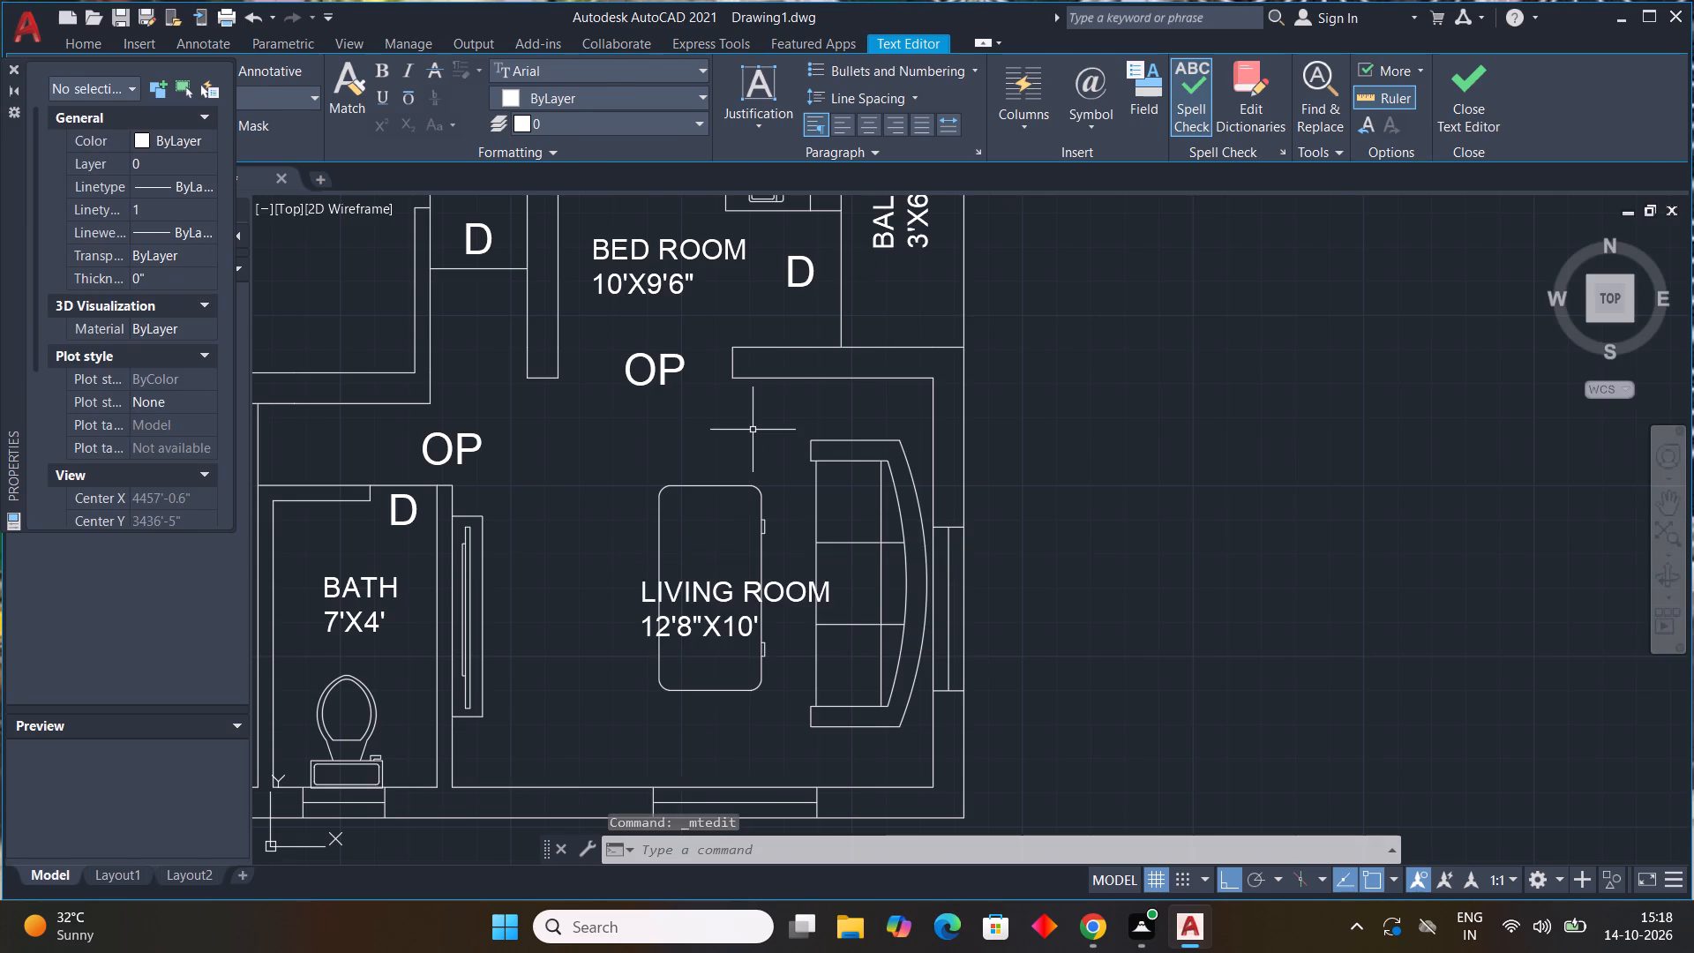
{"action": "scroll", "coordinate": [836, 481], "scroll_direction": "down", "scroll_amount": 1}
{"action": "scroll", "coordinate": [798, 435], "scroll_direction": "up", "scroll_amount": 4}
{"action": "double_click", "coordinate": [791, 431]}
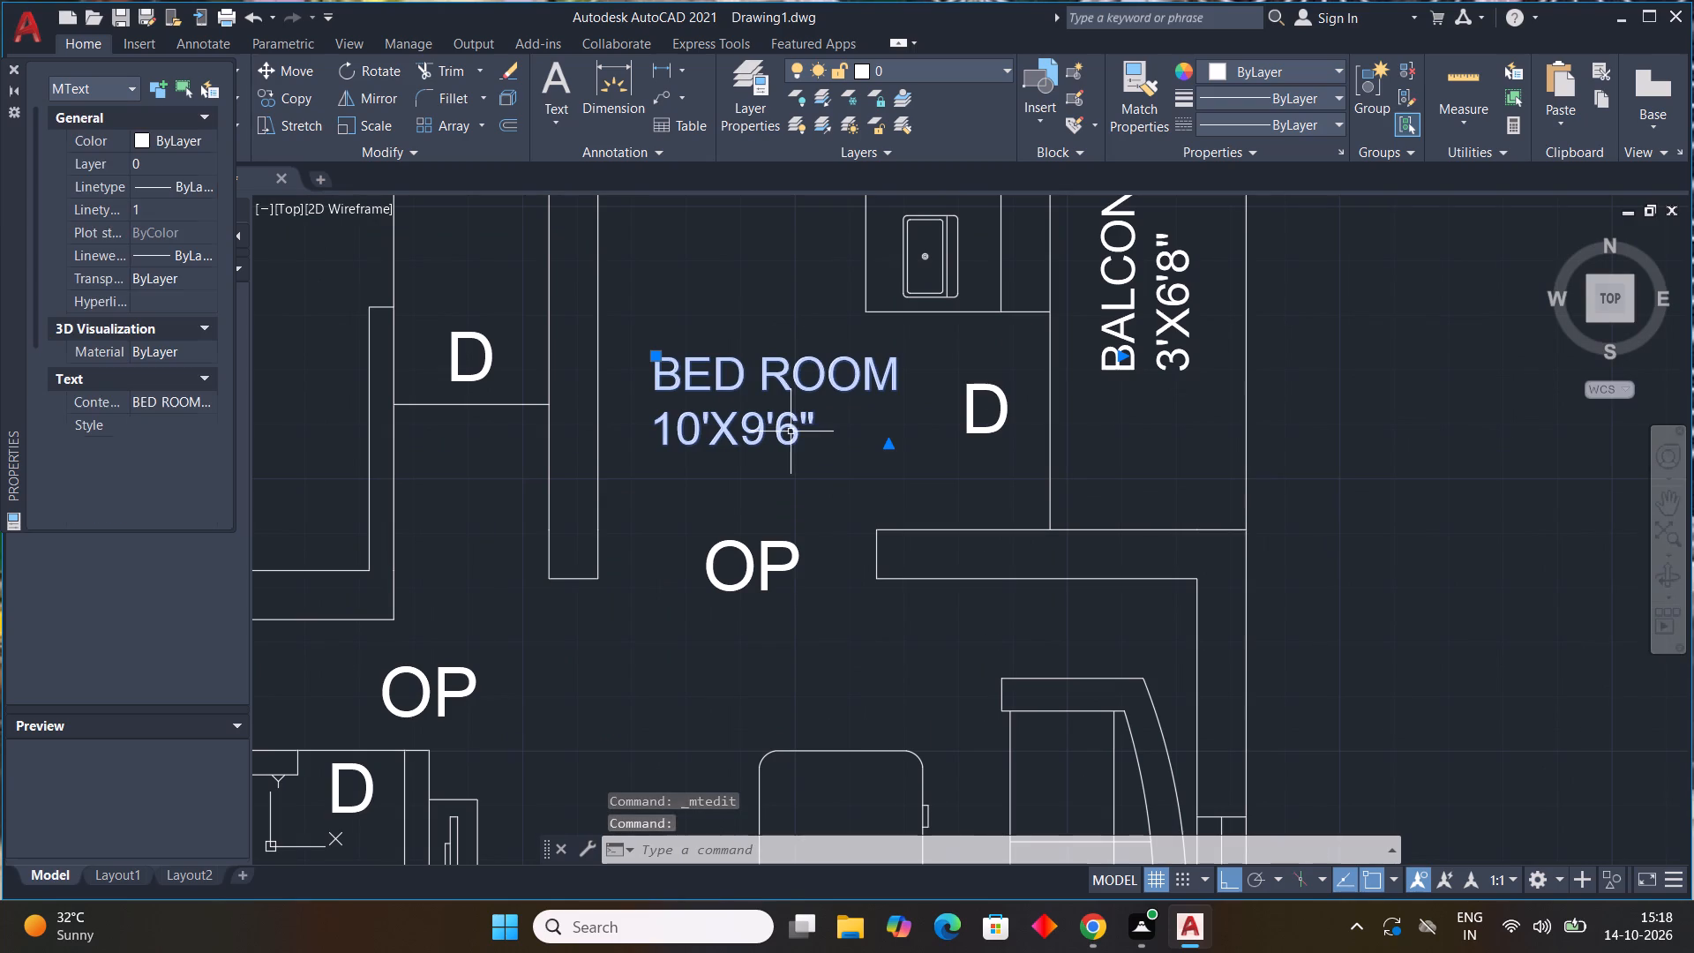
{"action": "left_click", "coordinate": [822, 425]}
{"action": "key", "text": "BackSpace"}
{"action": "key", "text": "BackSpace"}
{"action": "key", "text": "BackSpace"}
{"action": "key", "text": "BackSpace"}
{"action": "key", "text": "BackSpace"}
{"action": "key", "text": "BackSpace"}
{"action": "key", "text": "BackSpace"}
{"action": "key", "text": "BackSpace"}
{"action": "key", "text": "BackSpace"}
{"action": "key", "text": "BackSpace"}
{"action": "key", "text": "BackSpace"}
{"action": "key", "text": "BackSpace"}
{"action": "key", "text": "BackSpace"}
{"action": "key", "text": "BackSpace"}
{"action": "key", "text": "BackSpace"}
{"action": "key", "text": "BackSpace"}
{"action": "key", "text": "BackSpace"}
{"action": "key", "text": "BackSpace"}
{"action": "key", "text": "BackSpace"}
{"action": "key", "text": "BackSpace"}
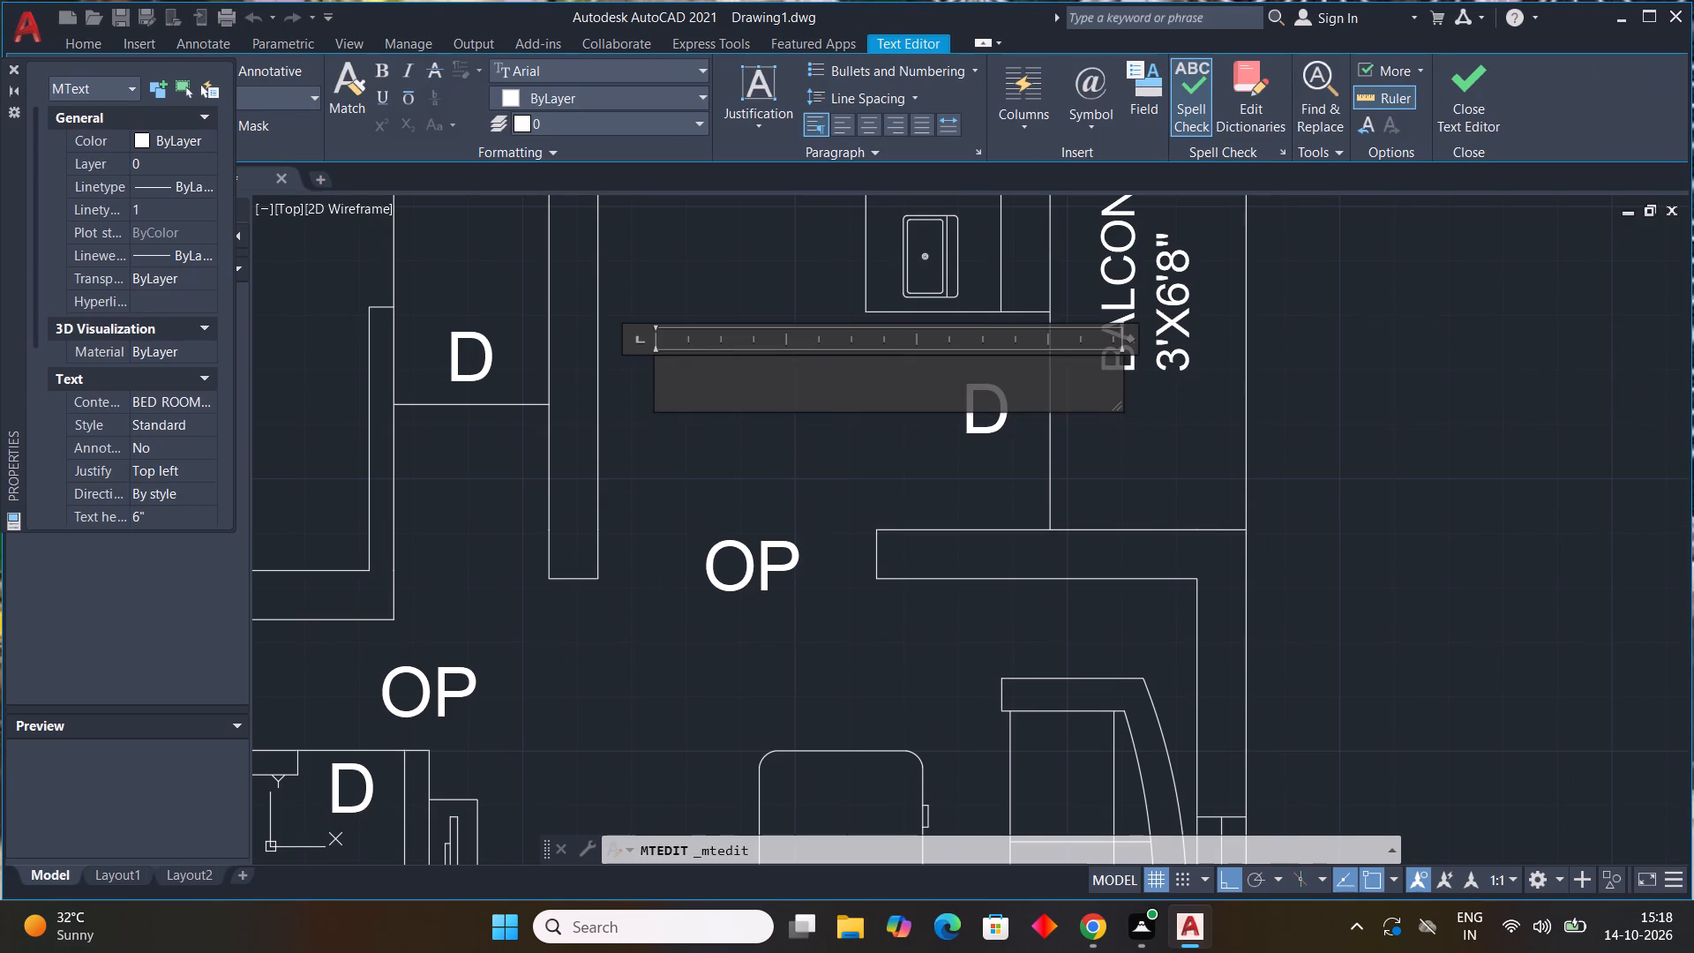
{"action": "type", "text": "KITCHEN"}
{"action": "key", "text": "Return"}
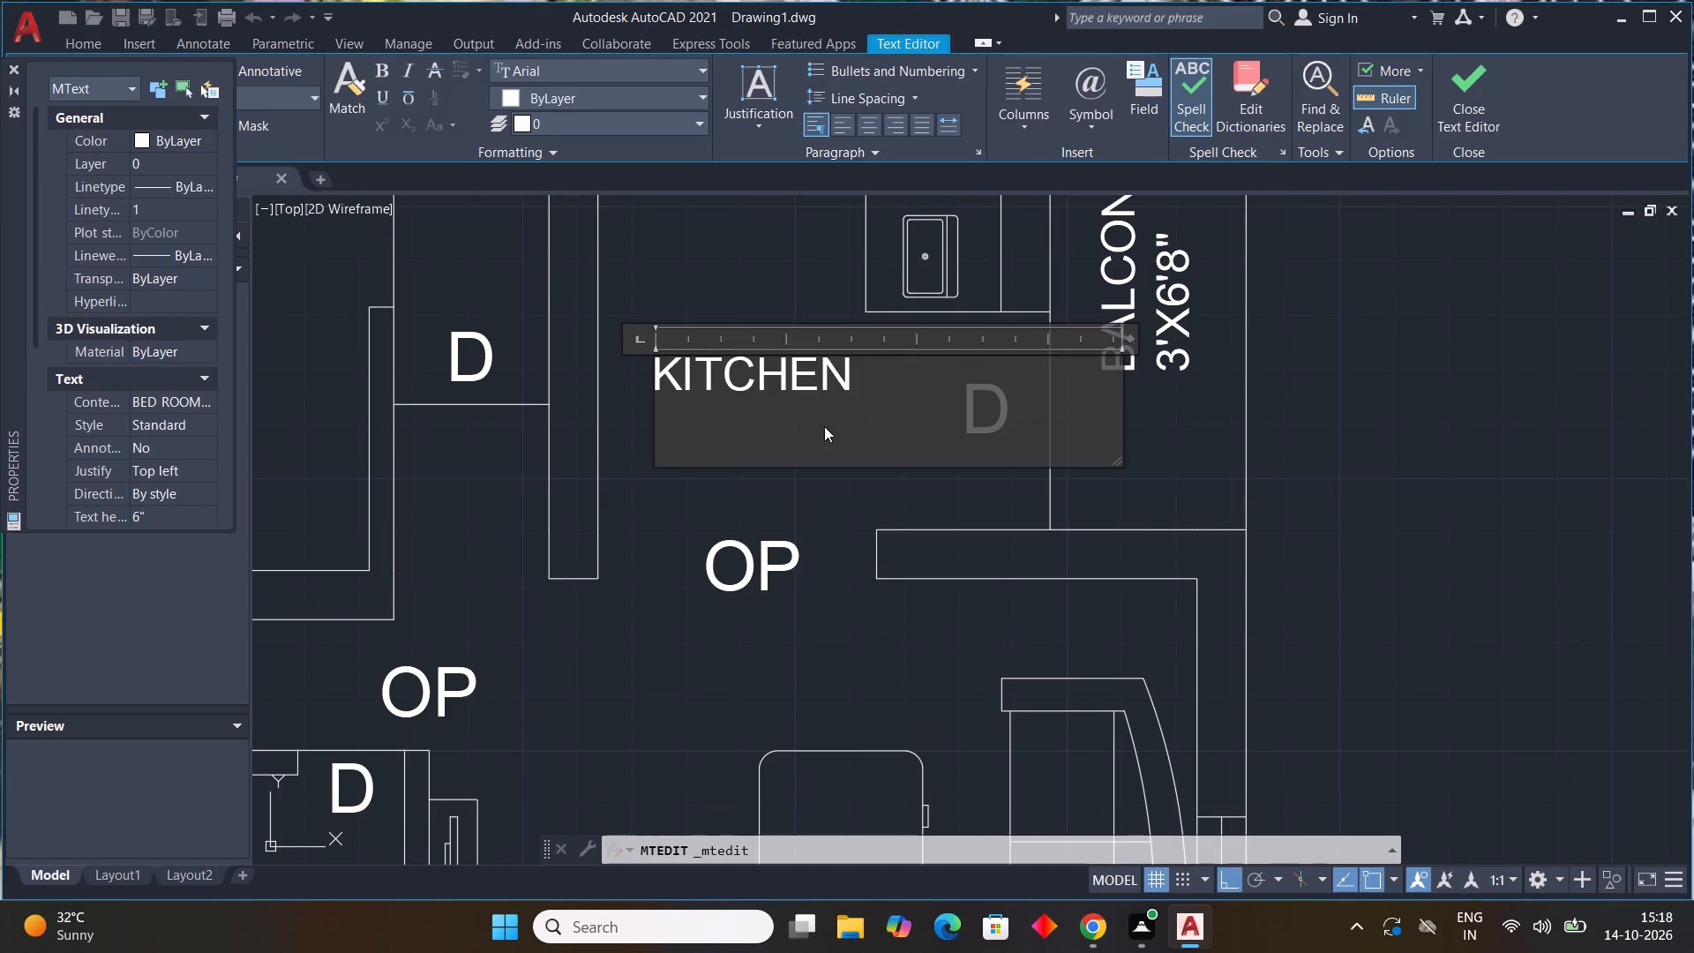
{"action": "type", "text": "6'"}
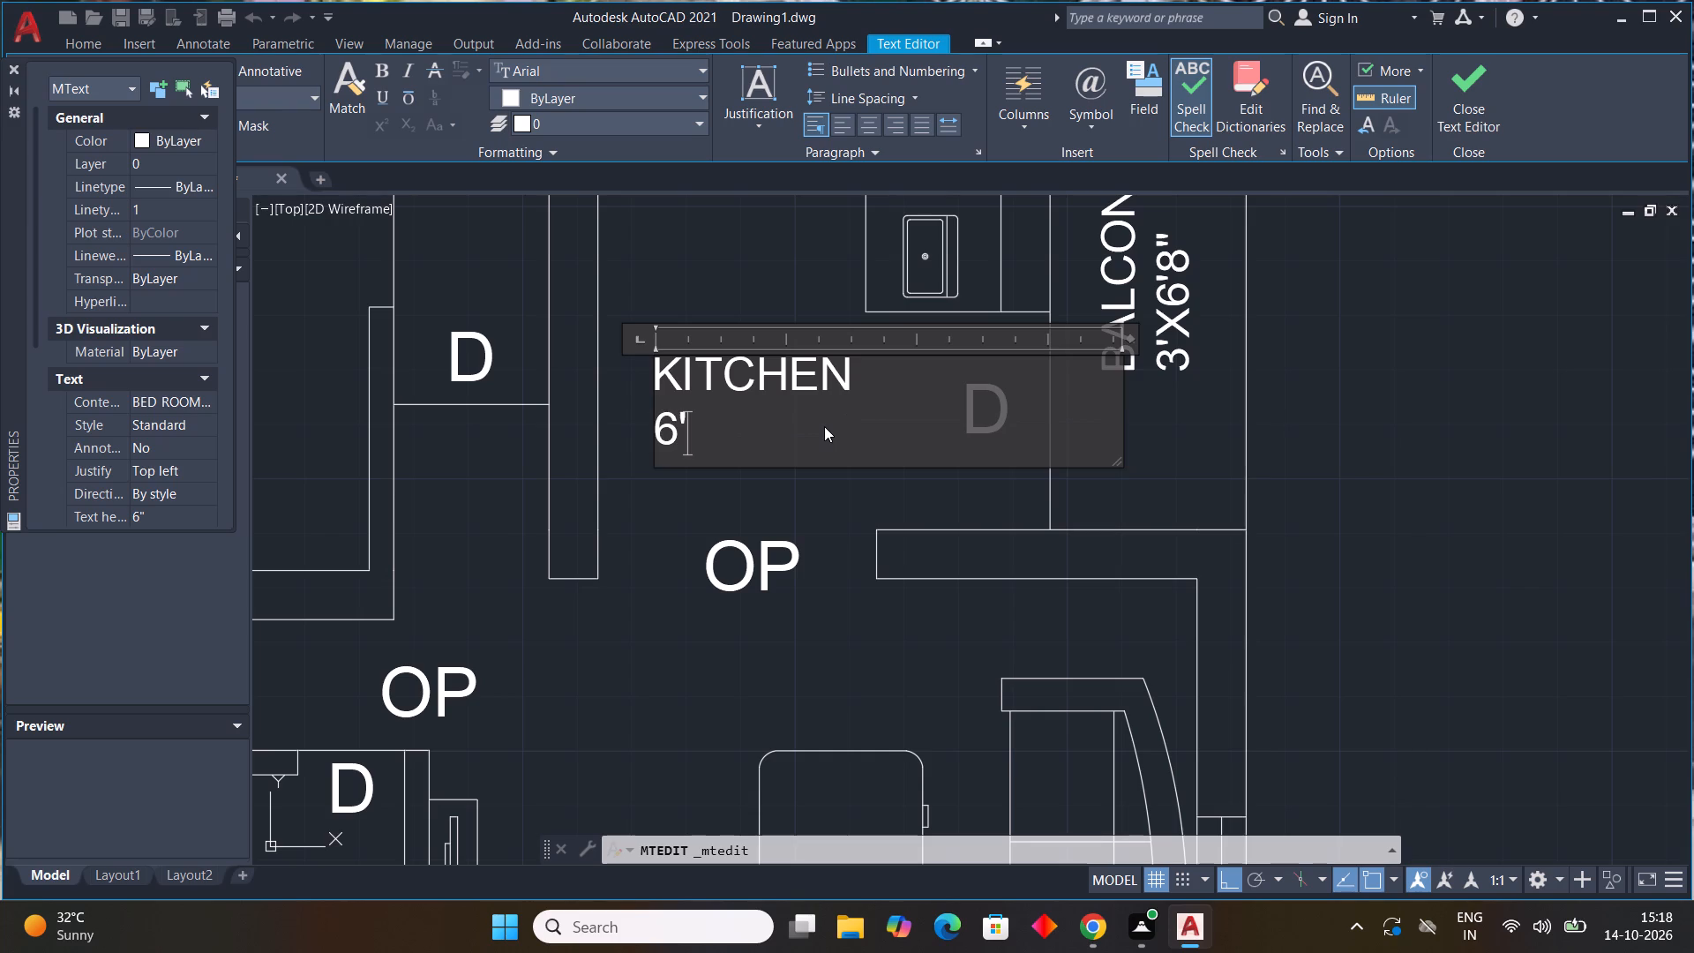
{"action": "key", "text": "2"}
{"action": "key", "text": "shift+quotedbl"}
{"action": "key", "text": "x"}
{"action": "type", "text": "7'"}
{"action": "type", "text": "5\""}
{"action": "left_click", "coordinate": [813, 507]}
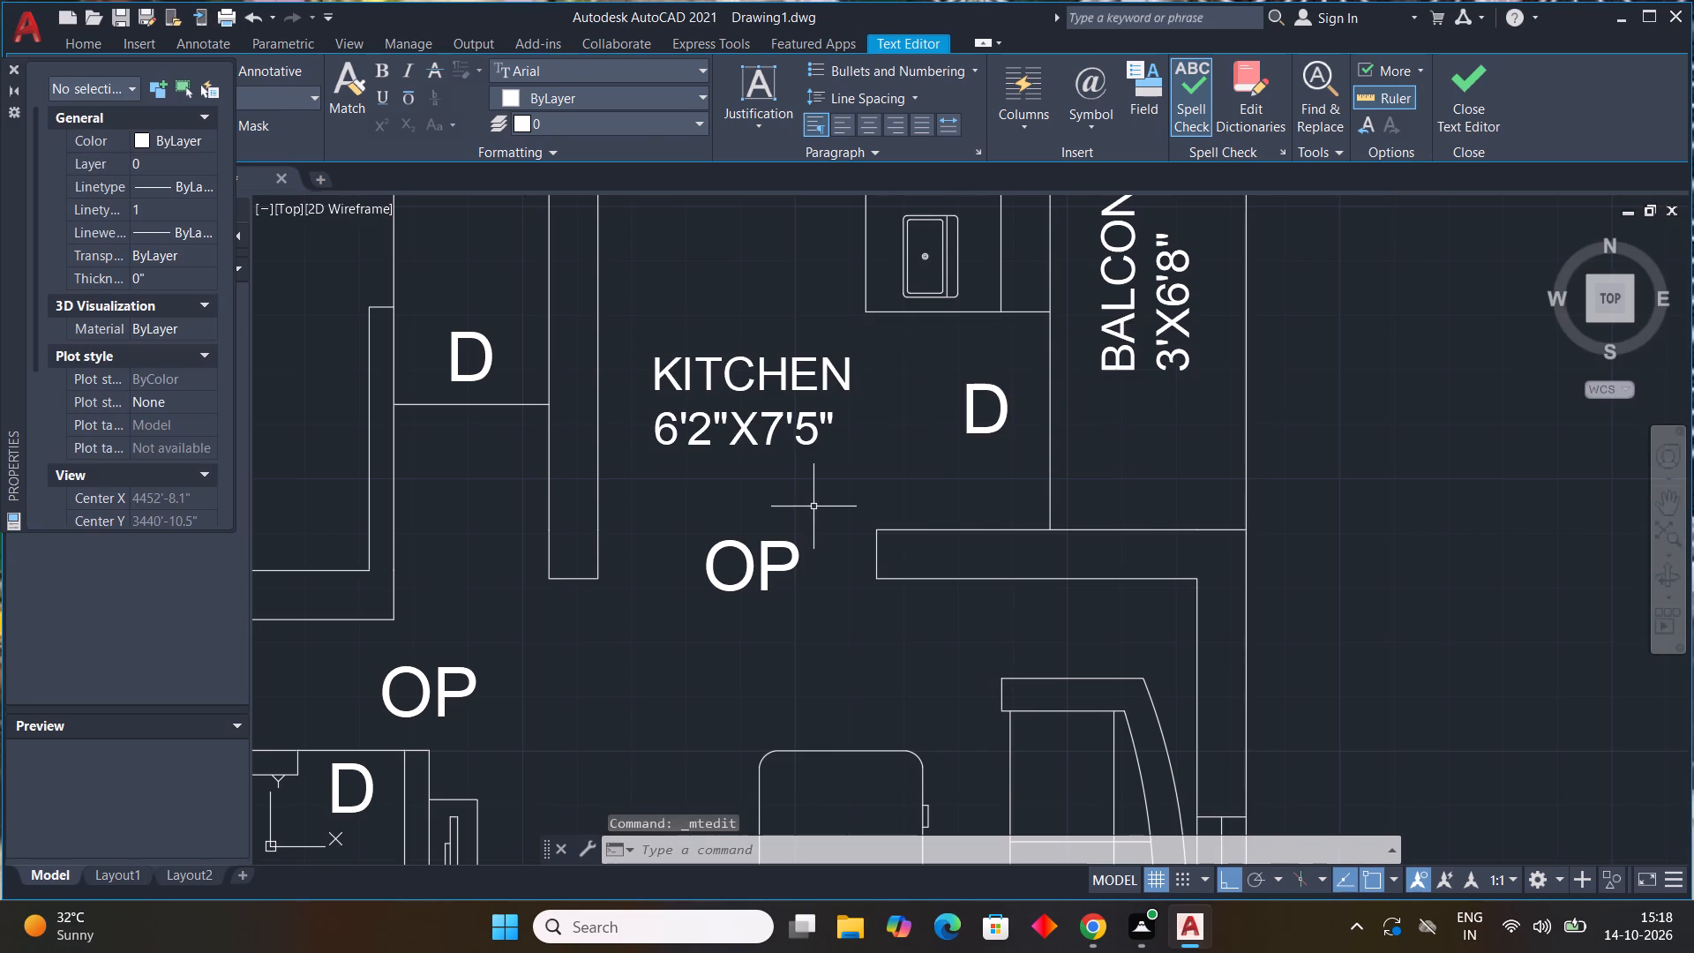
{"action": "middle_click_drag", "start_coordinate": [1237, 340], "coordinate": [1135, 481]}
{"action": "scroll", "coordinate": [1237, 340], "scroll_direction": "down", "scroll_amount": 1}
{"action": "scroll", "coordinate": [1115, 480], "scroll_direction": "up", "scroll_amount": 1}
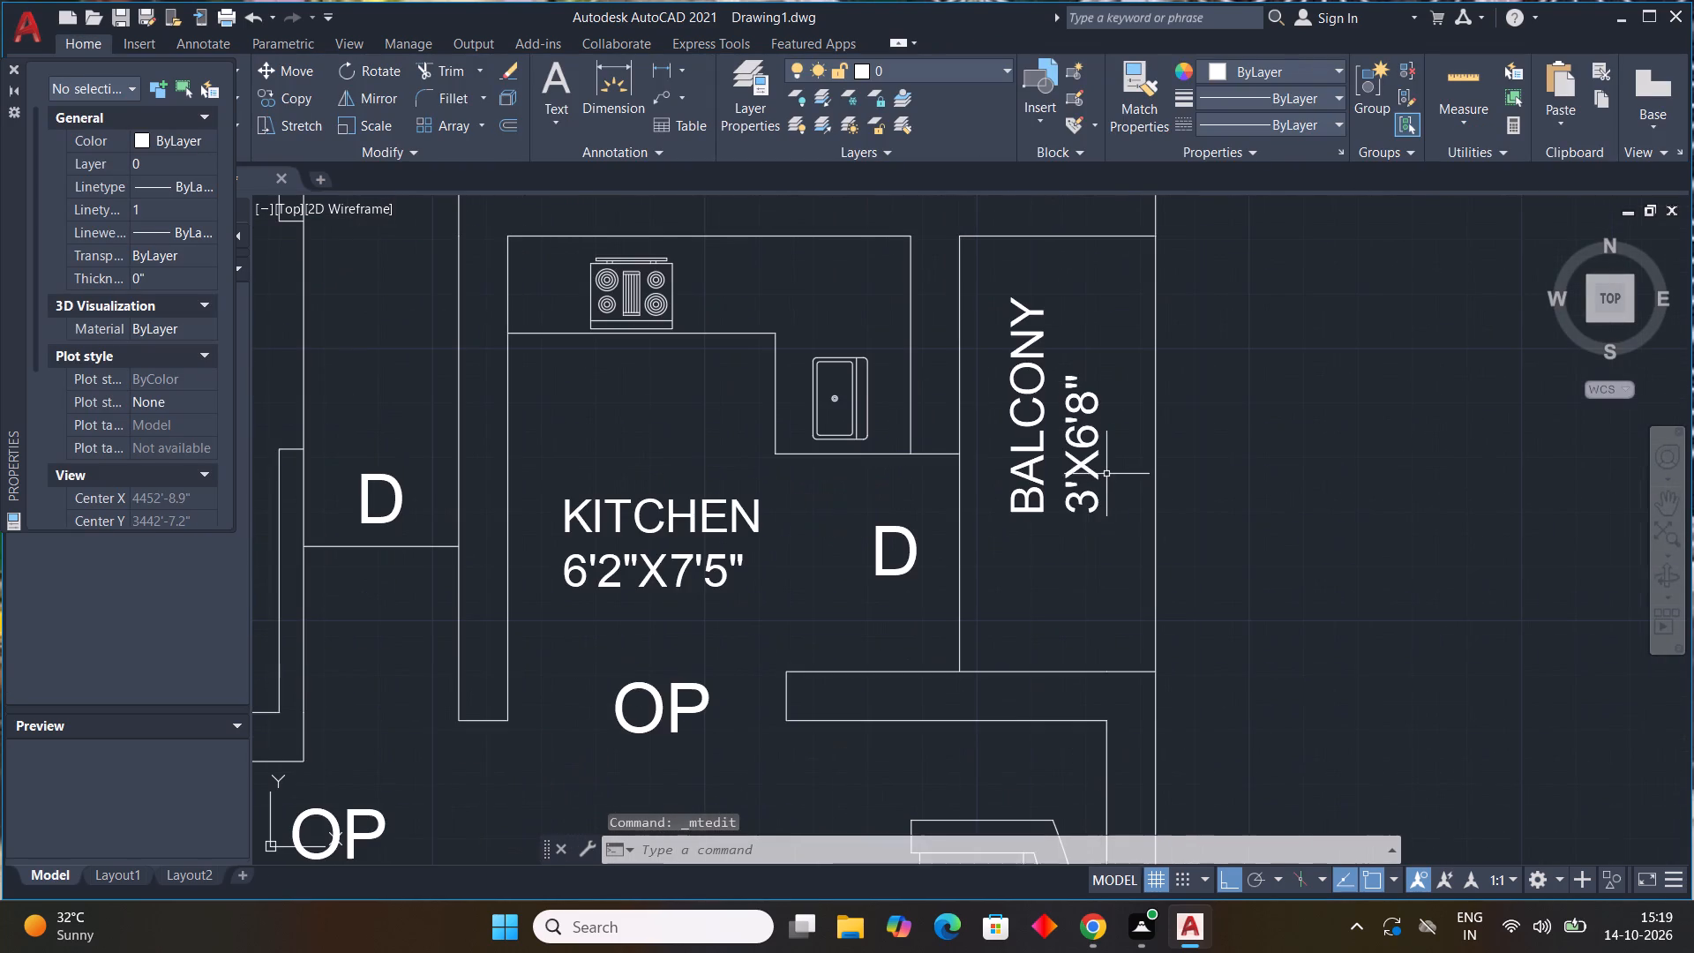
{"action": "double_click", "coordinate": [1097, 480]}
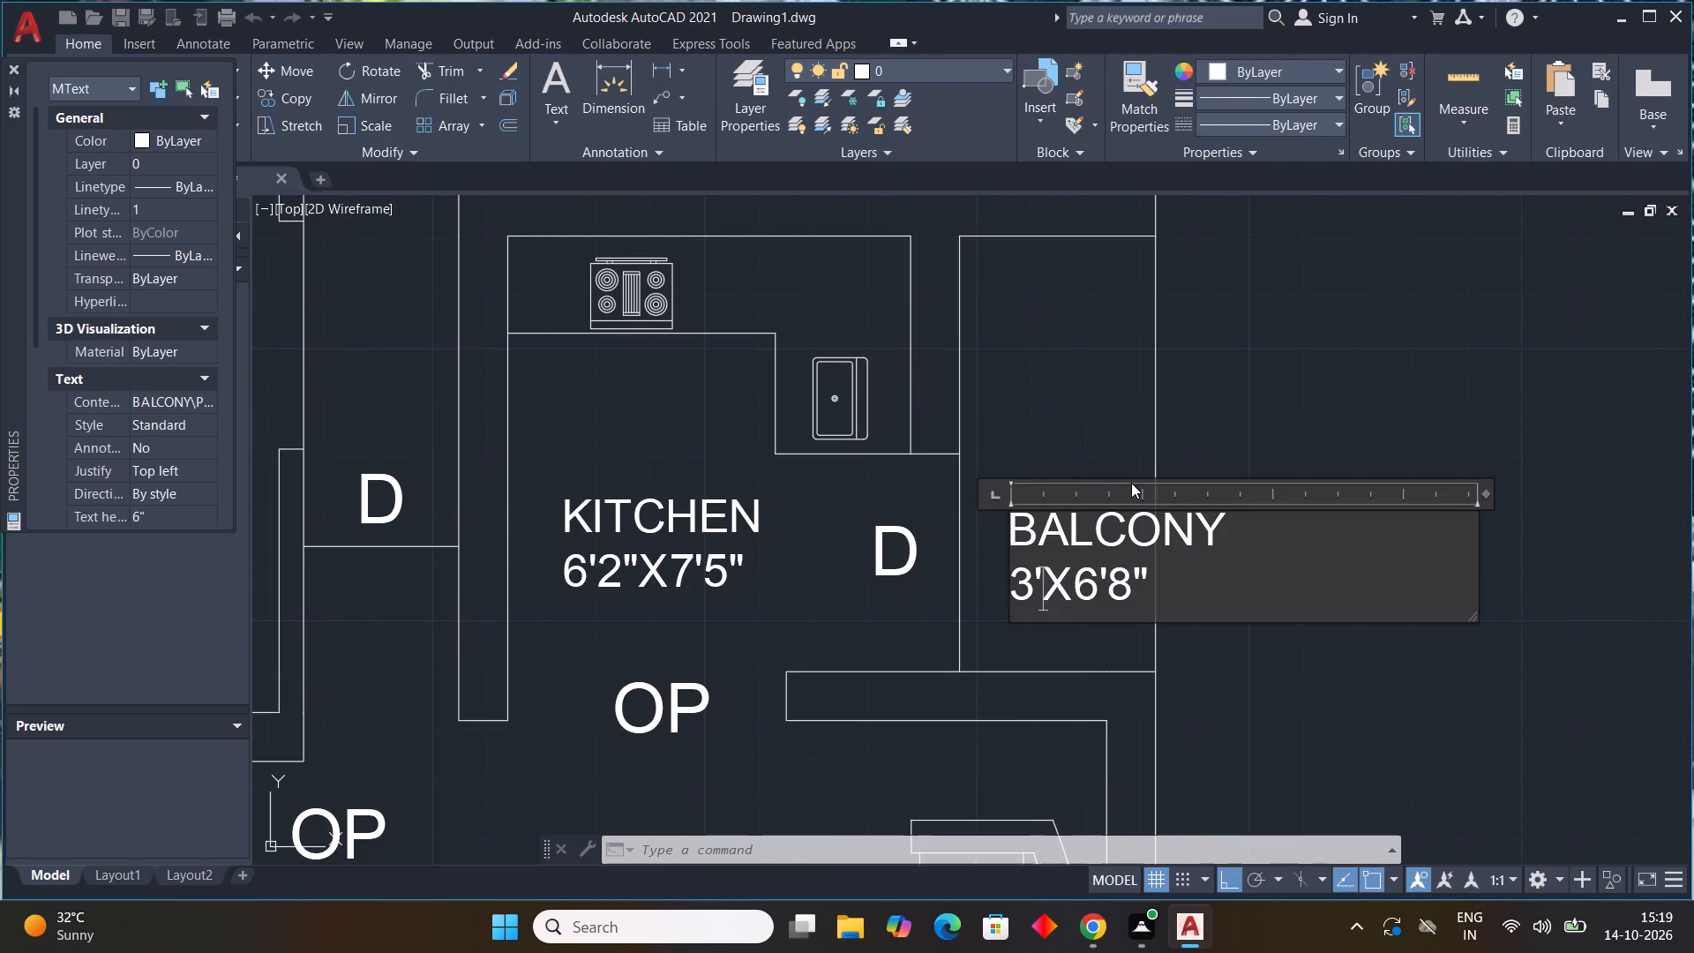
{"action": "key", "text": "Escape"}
Replace the text of the spare vertical BALCONY label outside the plan with TV UNIT.
{"action": "scroll", "coordinate": [1360, 466], "scroll_direction": "down", "scroll_amount": 5}
{"action": "middle_click_drag", "start_coordinate": [1349, 492], "coordinate": [1015, 572]}
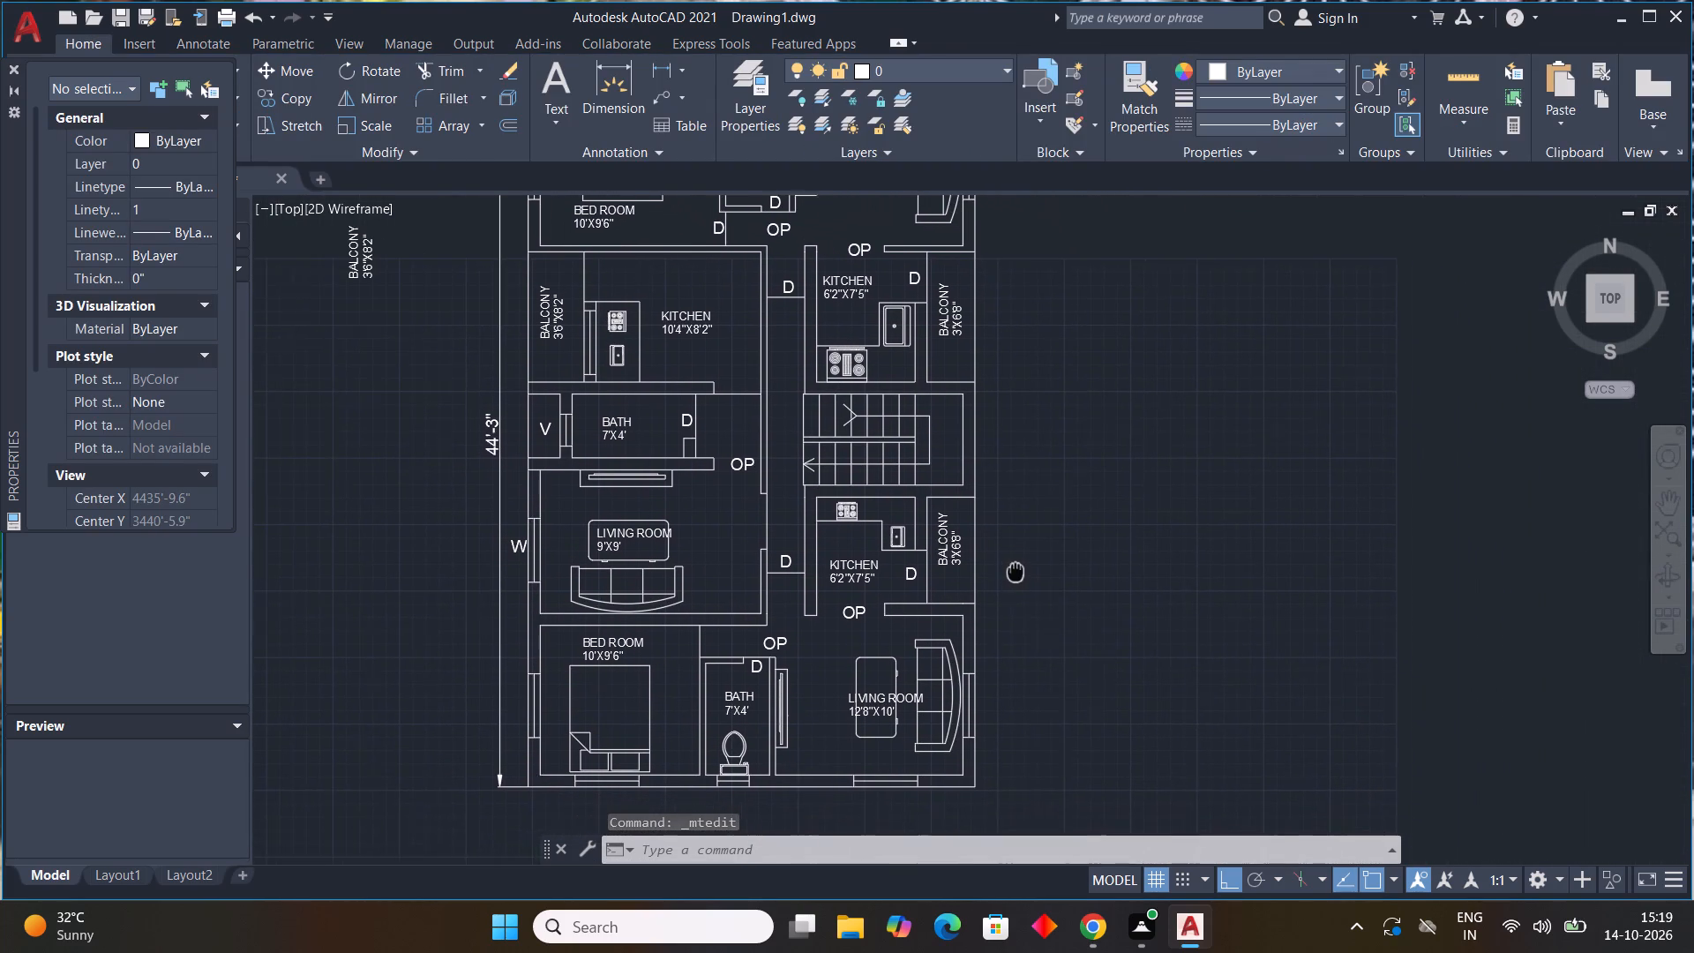
{"action": "middle_click_drag", "start_coordinate": [1015, 572], "coordinate": [1008, 569]}
{"action": "scroll", "coordinate": [1002, 567], "scroll_direction": "down", "scroll_amount": 1}
{"action": "scroll", "coordinate": [859, 485], "scroll_direction": "up", "scroll_amount": 2}
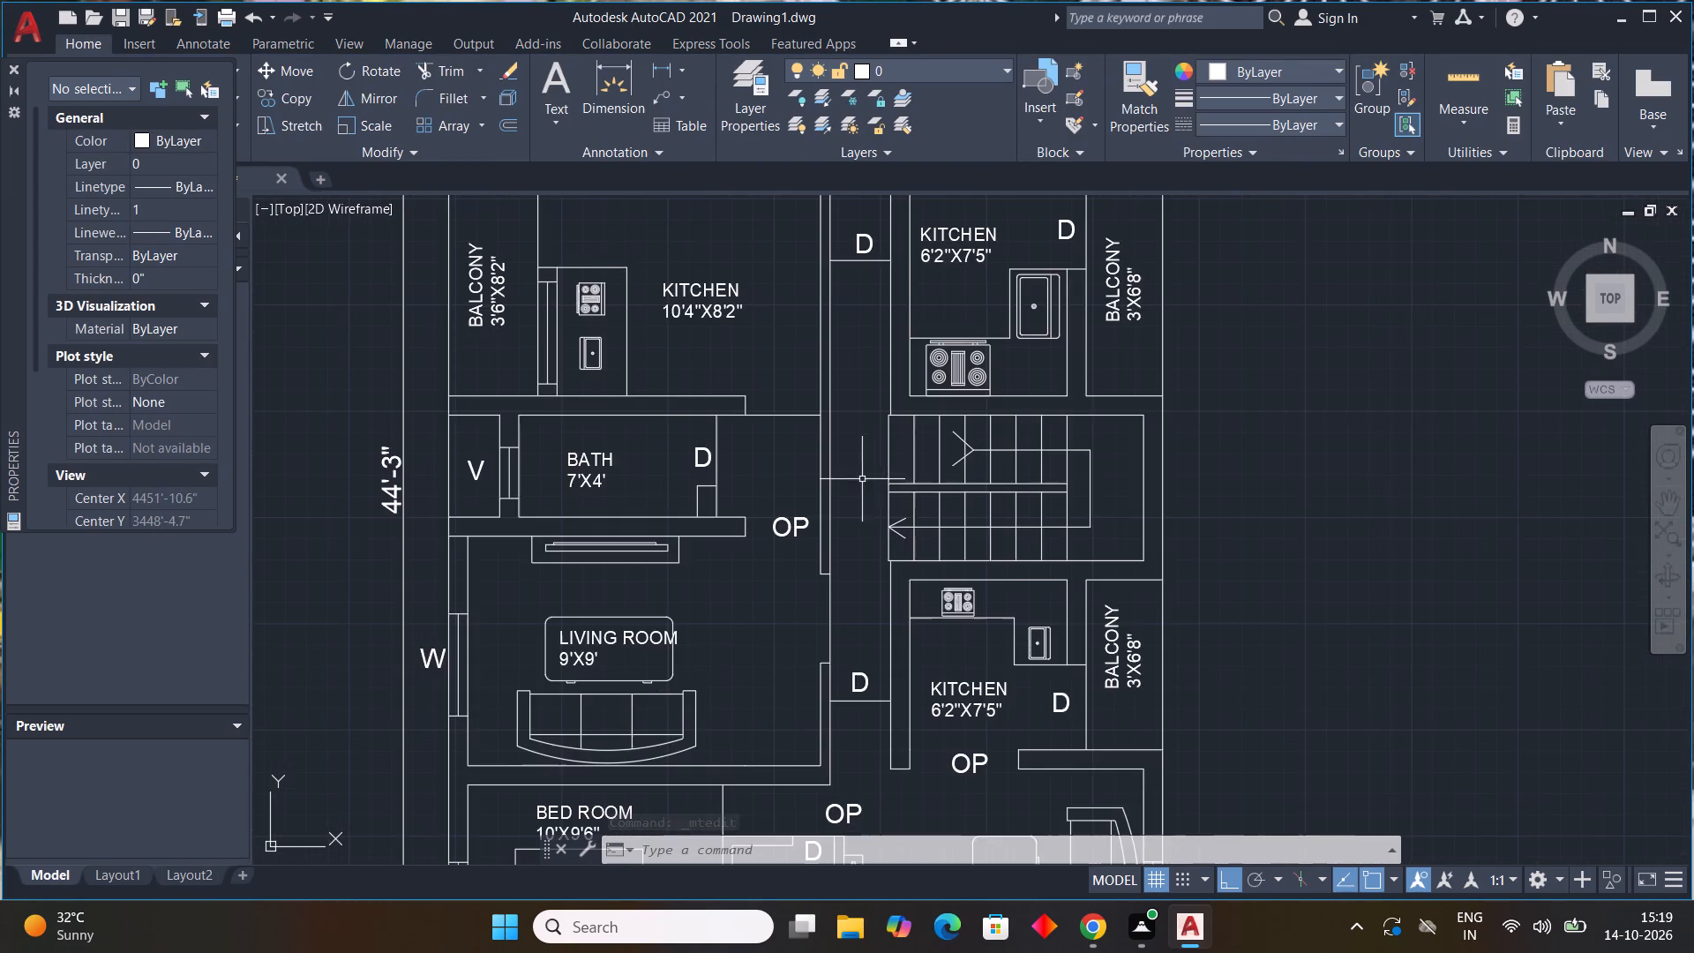
{"action": "scroll", "coordinate": [1019, 442], "scroll_direction": "down", "scroll_amount": 1}
{"action": "scroll", "coordinate": [1245, 441], "scroll_direction": "down", "scroll_amount": 2}
{"action": "scroll", "coordinate": [972, 400], "scroll_direction": "up", "scroll_amount": 2}
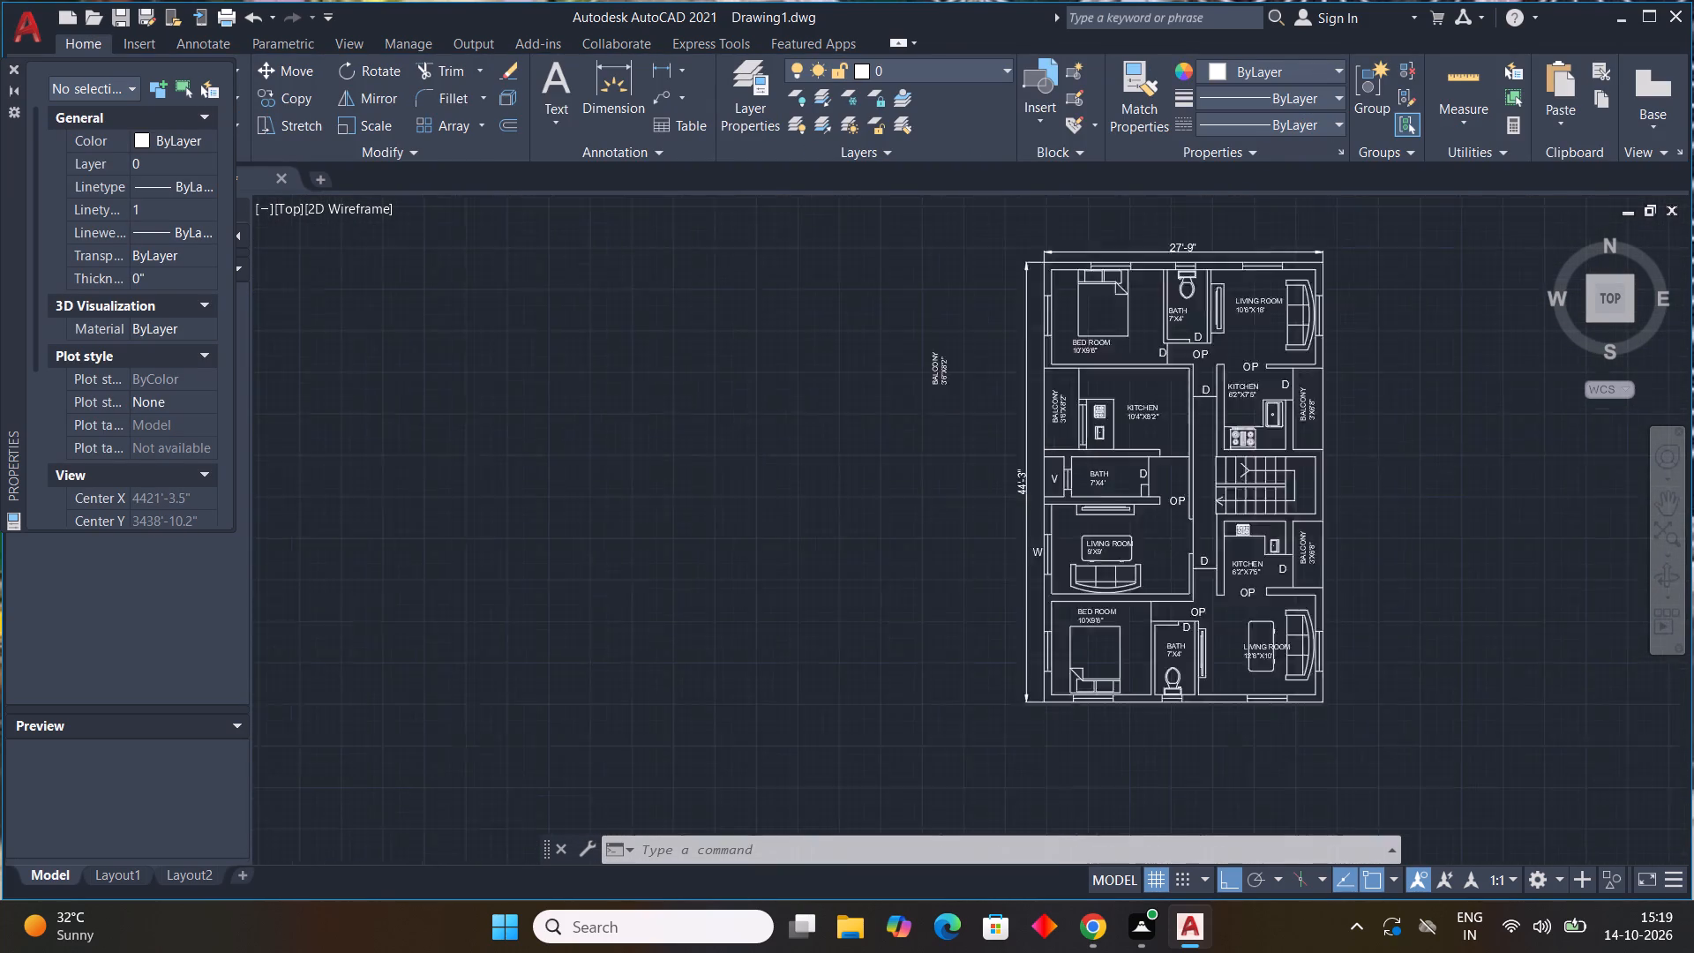
{"action": "scroll", "coordinate": [972, 400], "scroll_direction": "up", "scroll_amount": 1}
{"action": "double_click", "coordinate": [895, 350]}
{"action": "left_click", "coordinate": [967, 382]}
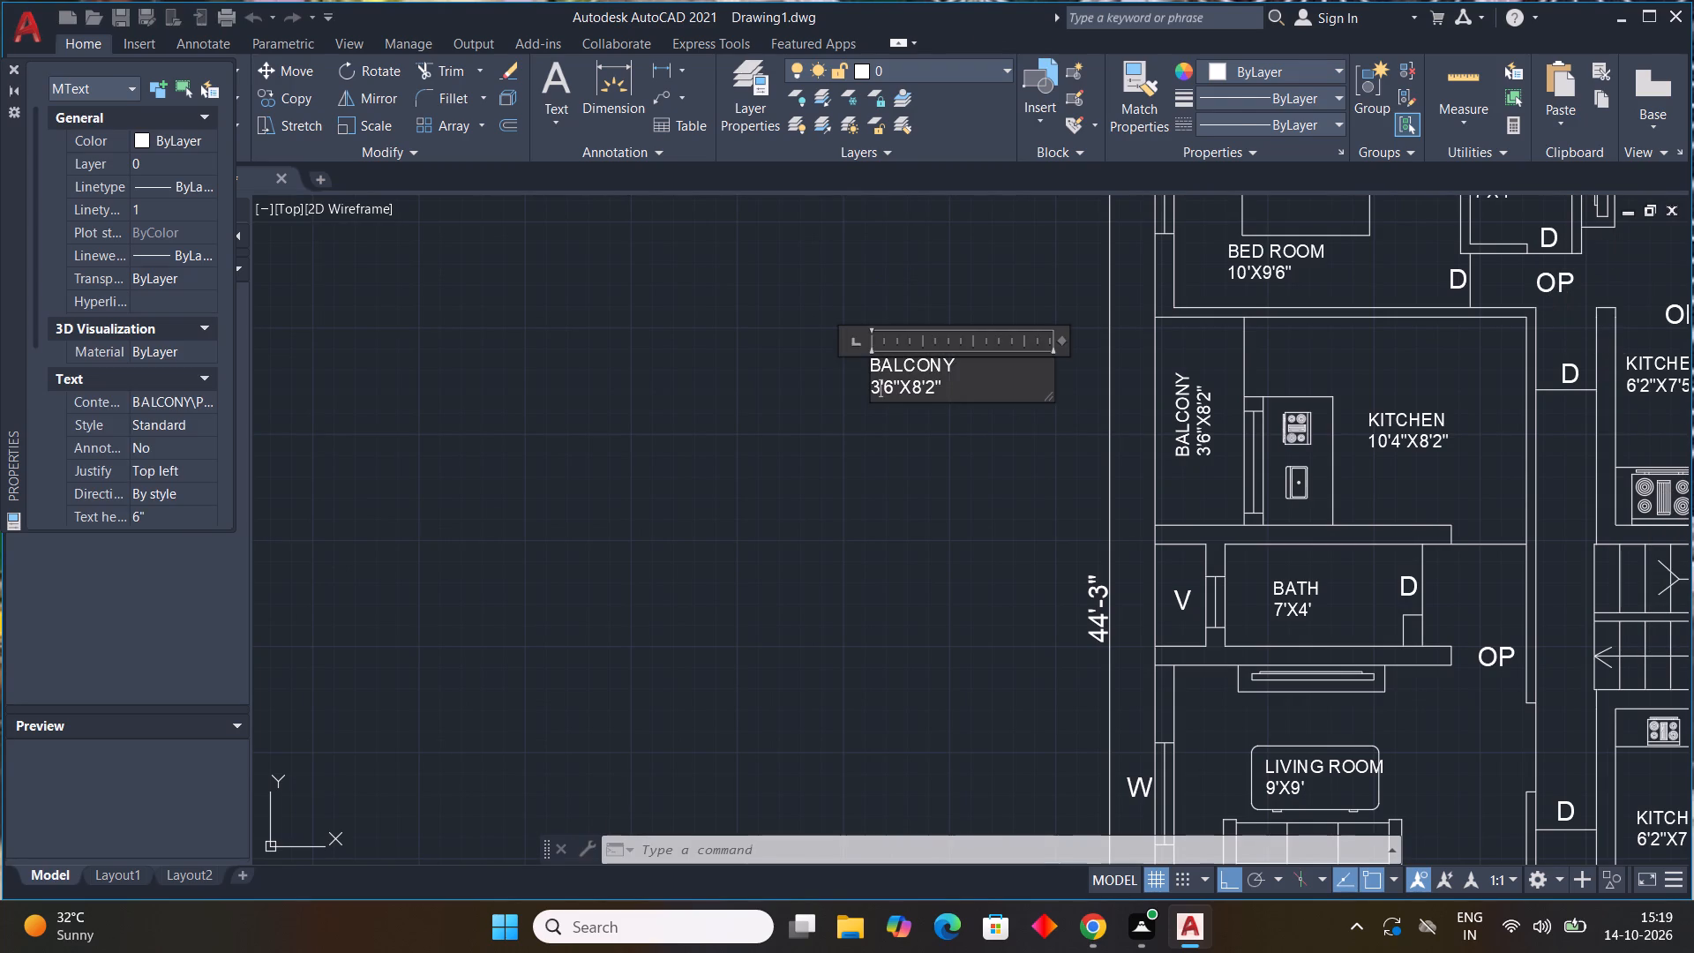
{"action": "key", "text": "BackSpace"}
{"action": "key", "text": "BackSpace"}
{"action": "key", "text": "BackSpace"}
{"action": "key", "text": "BackSpace"}
{"action": "key", "text": "BackSpace"}
{"action": "key", "text": "BackSpace"}
{"action": "key", "text": "BackSpace"}
{"action": "key", "text": "BackSpace"}
{"action": "key", "text": "BackSpace"}
{"action": "key", "text": "BackSpace"}
{"action": "key", "text": "BackSpace"}
{"action": "key", "text": "BackSpace"}
{"action": "key", "text": "BackSpace"}
{"action": "key", "text": "BackSpace"}
{"action": "key", "text": "BackSpace"}
{"action": "key", "text": "BackSpace"}
{"action": "key", "text": "BackSpace"}
{"action": "key", "text": "BackSpace"}
{"action": "key", "text": "BackSpace"}
{"action": "key", "text": "BackSpace"}
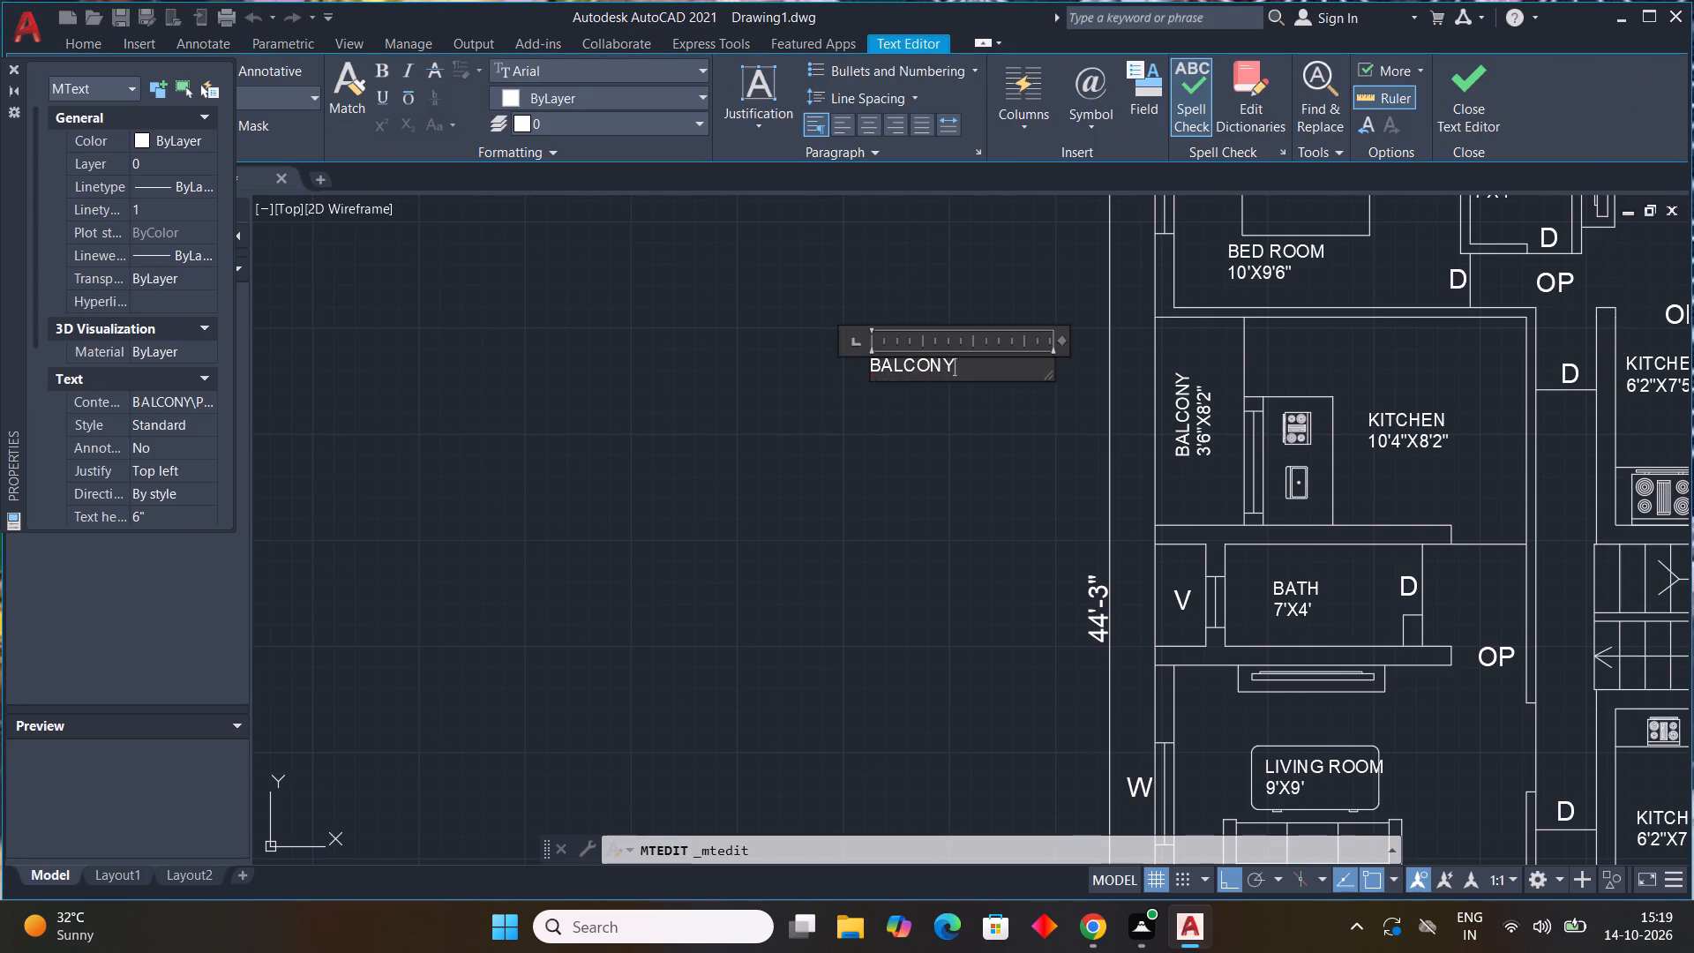
{"action": "key", "text": "t"}
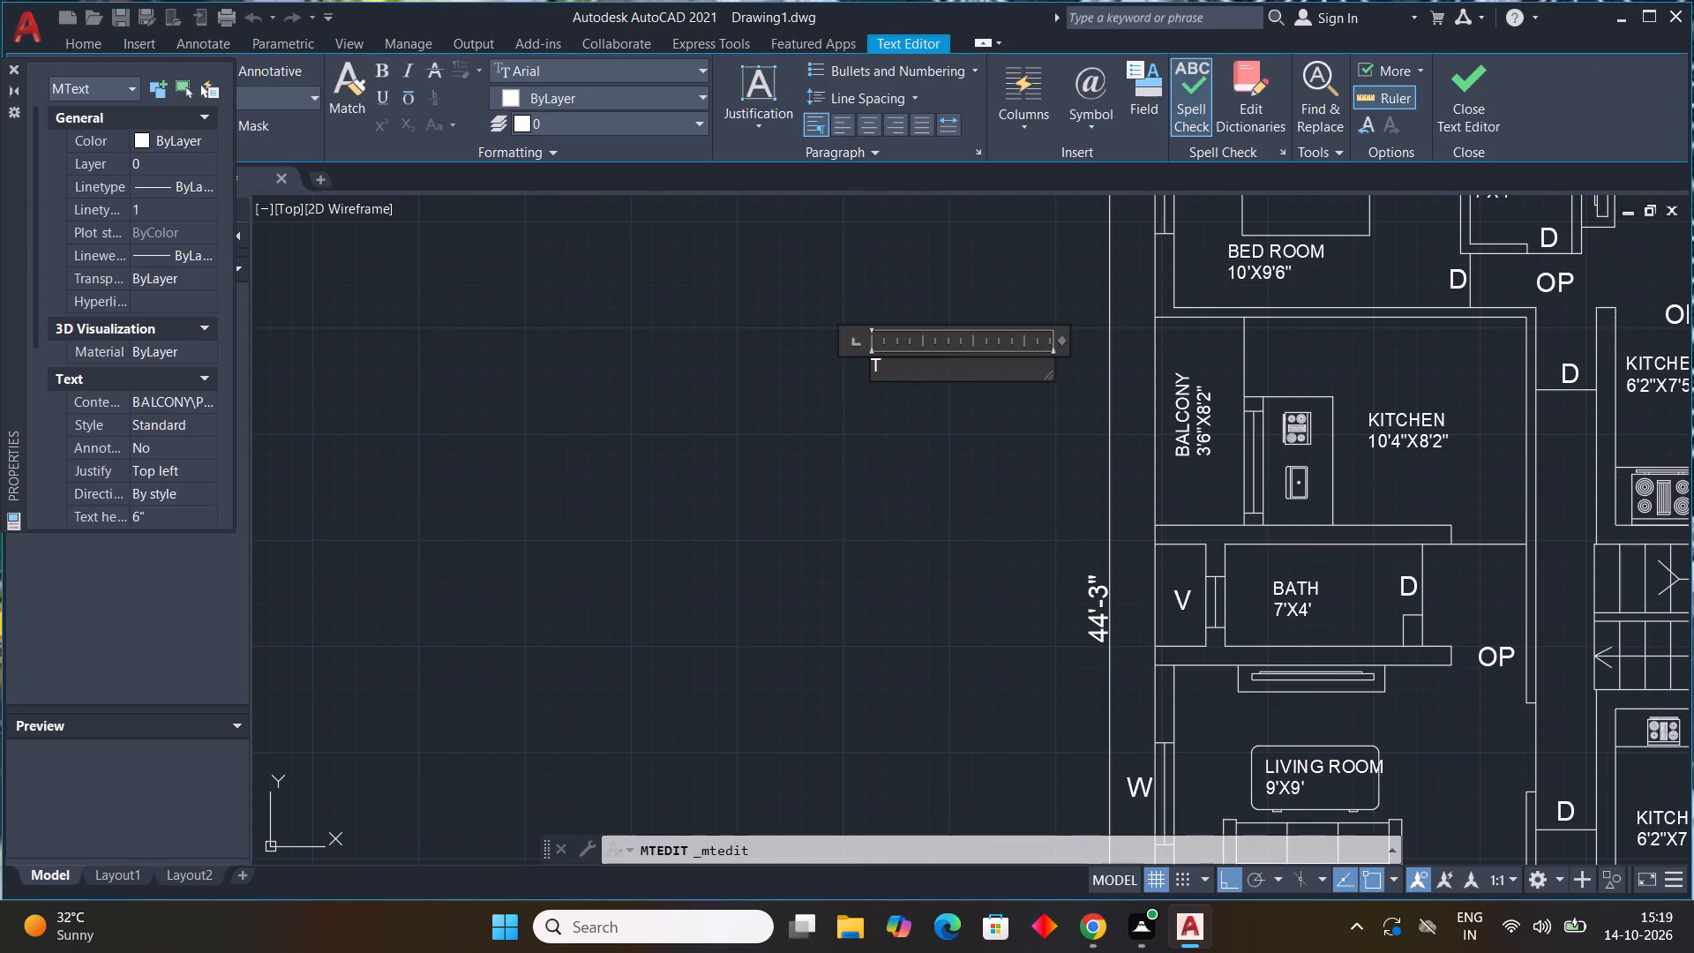
{"action": "type", "text": "V UNIT"}
{"action": "left_click", "coordinate": [957, 425]}
Copy the vertical TV UNIT label to beside the TV unit in the 10'6"X18' living room, with Ortho off.
{"action": "left_click", "coordinate": [873, 325]}
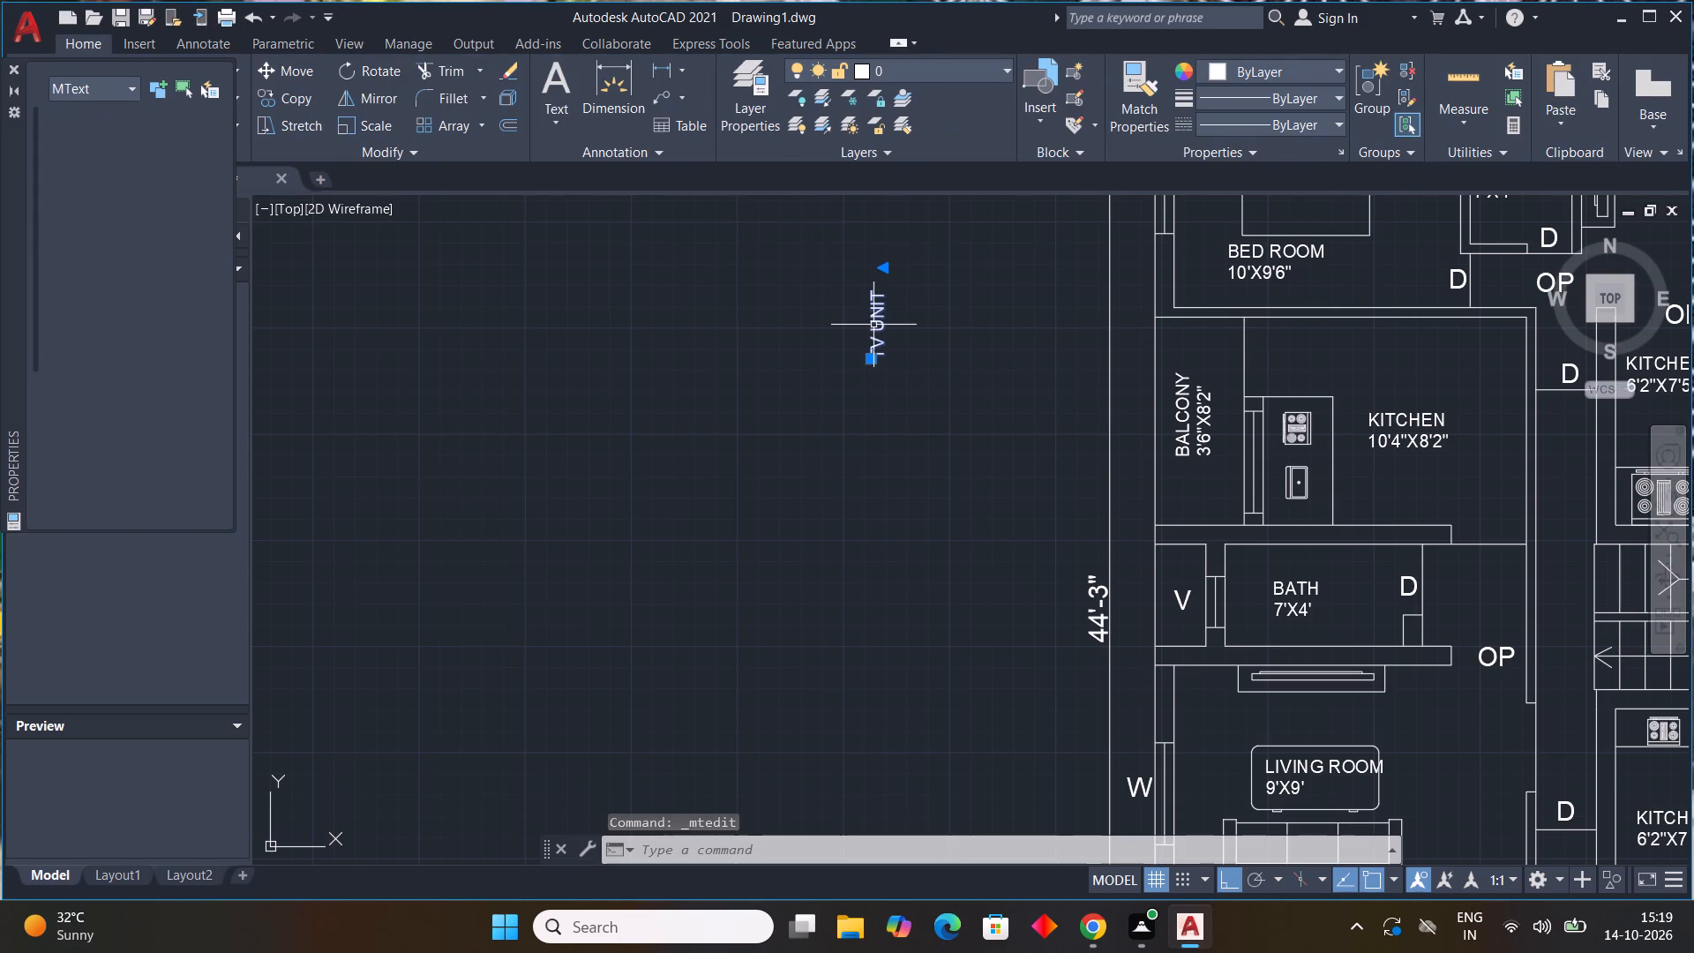
{"action": "key", "text": "c"}
{"action": "type", "text": "O"}
{"action": "key", "text": "space"}
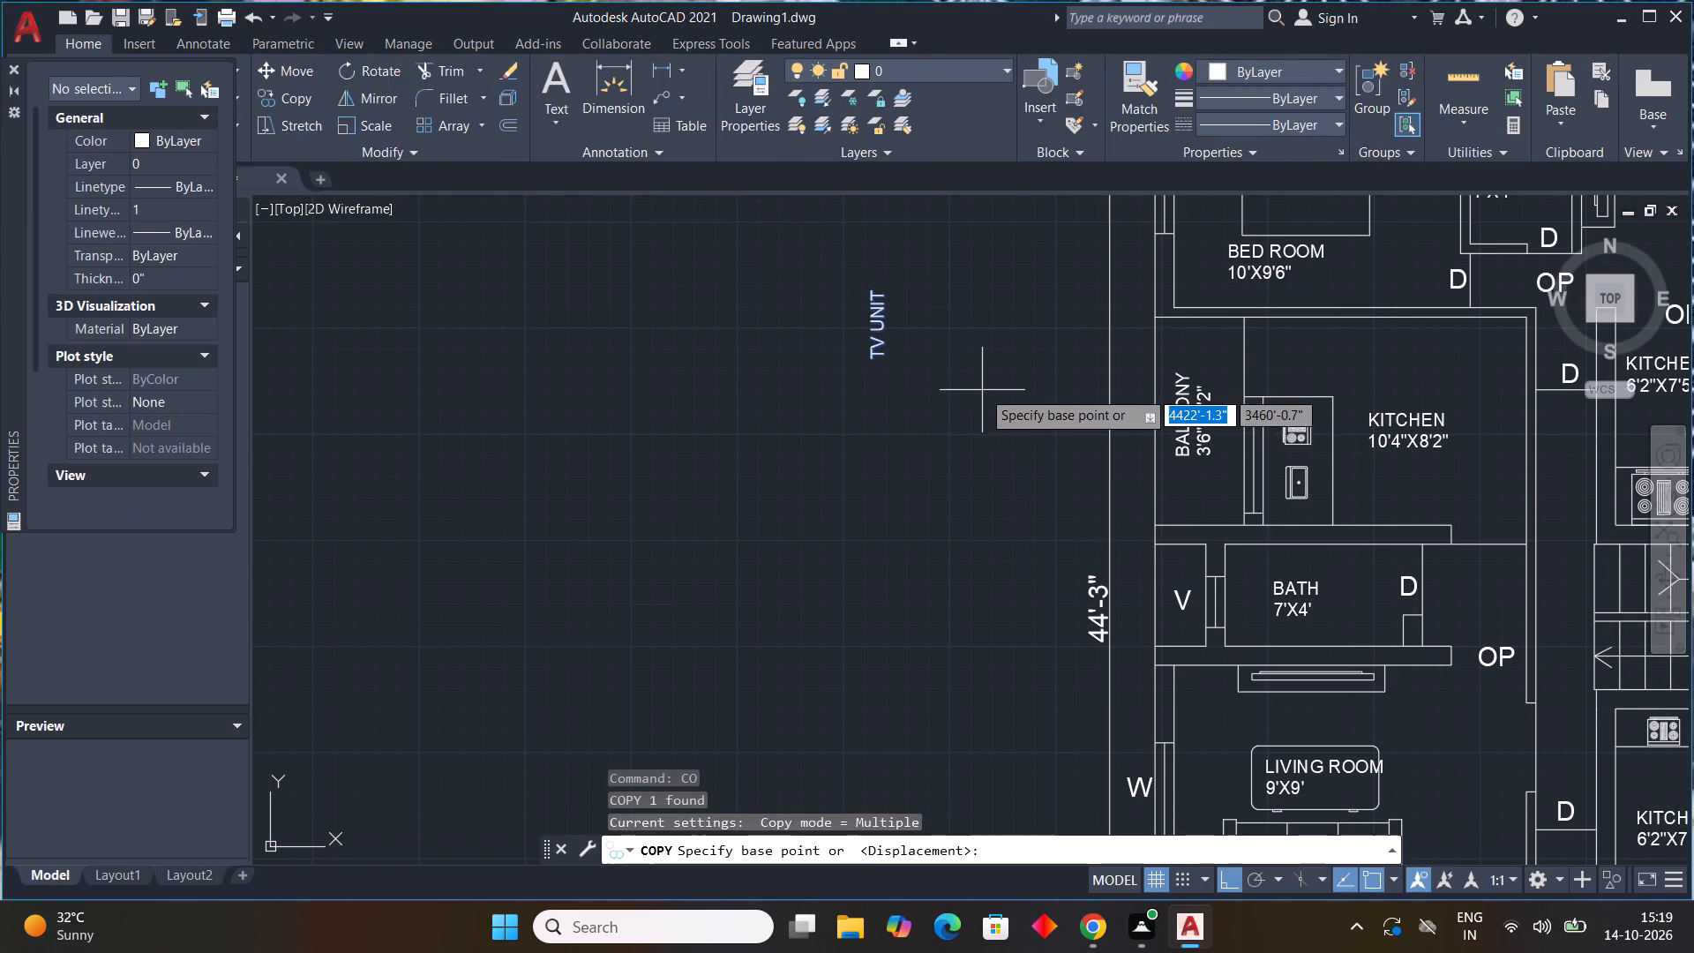
{"action": "left_click", "coordinate": [876, 335]}
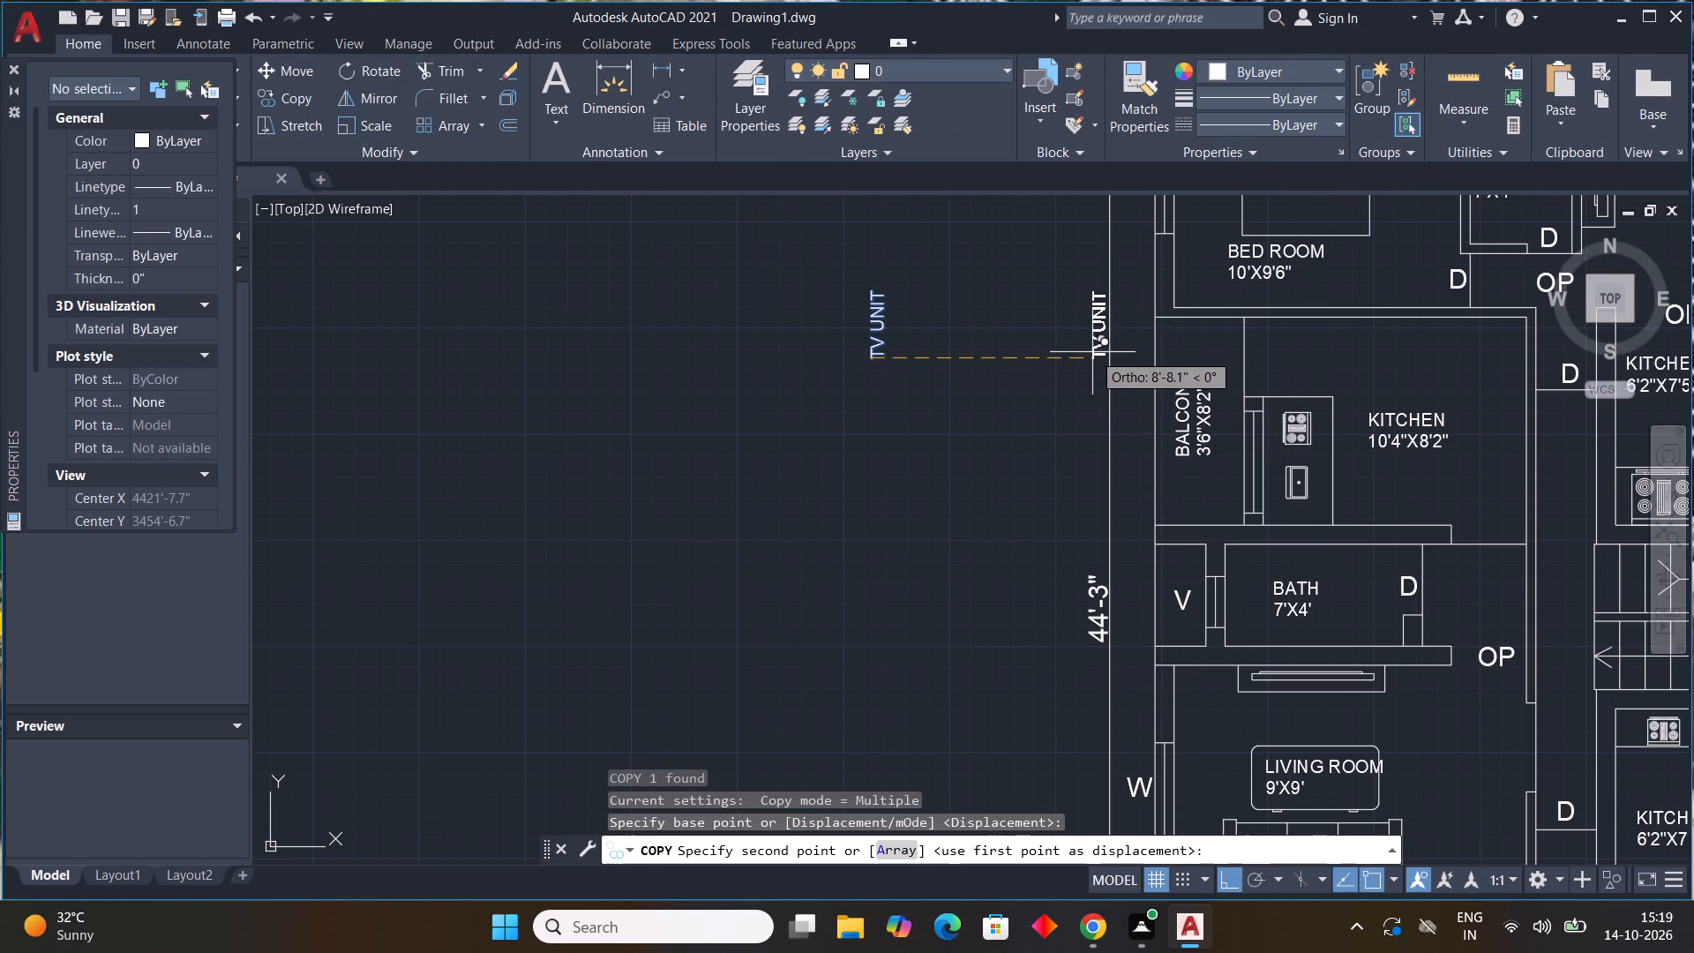
{"action": "middle_click_drag", "start_coordinate": [1092, 352], "coordinate": [474, 589]}
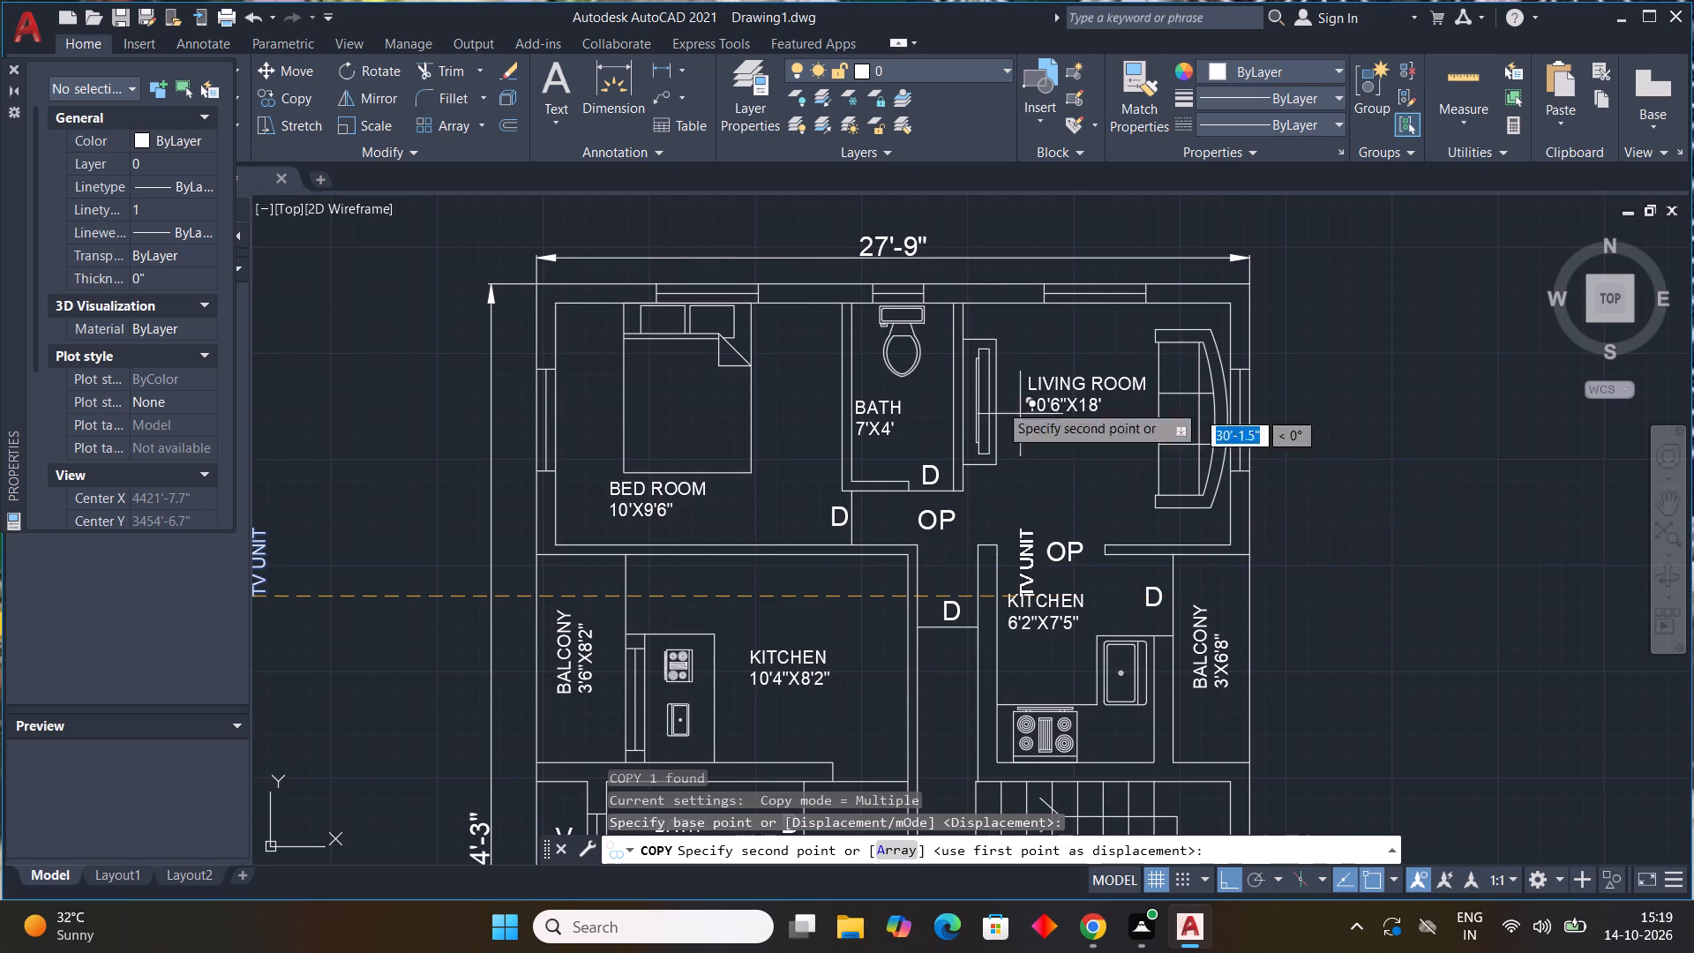
{"action": "scroll", "coordinate": [1005, 386], "scroll_direction": "up", "scroll_amount": 1}
{"action": "key", "text": "F8"}
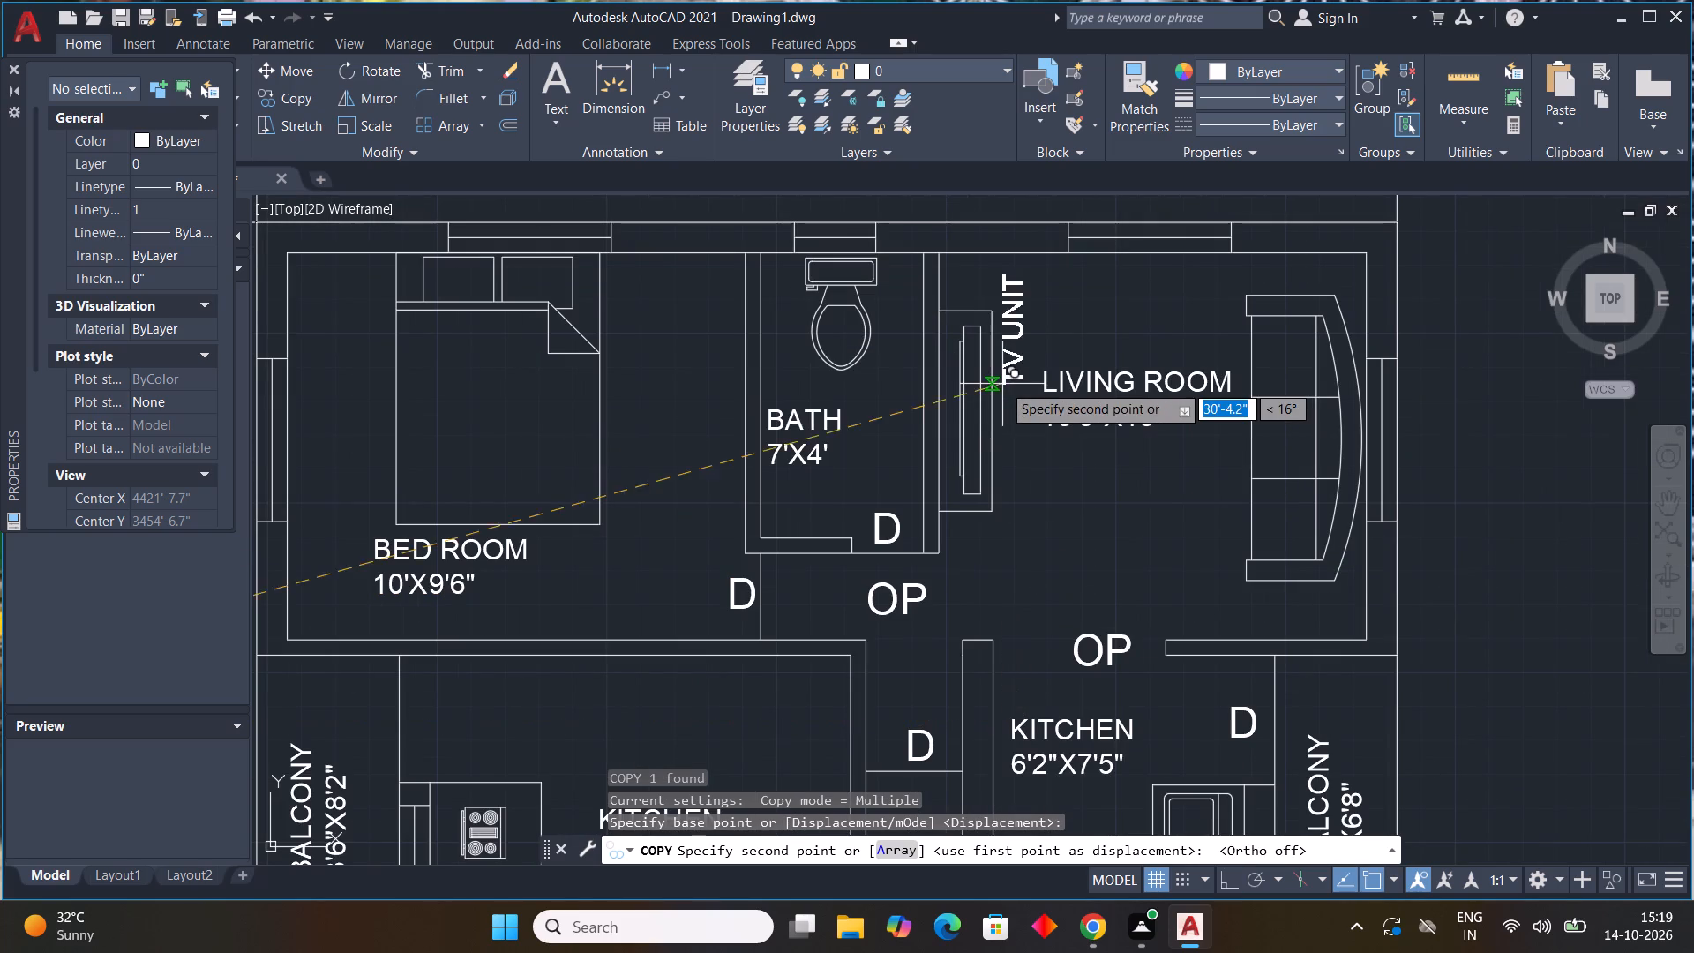
{"action": "scroll", "coordinate": [1007, 434], "scroll_direction": "up", "scroll_amount": 2}
{"action": "left_click", "coordinate": [997, 516]}
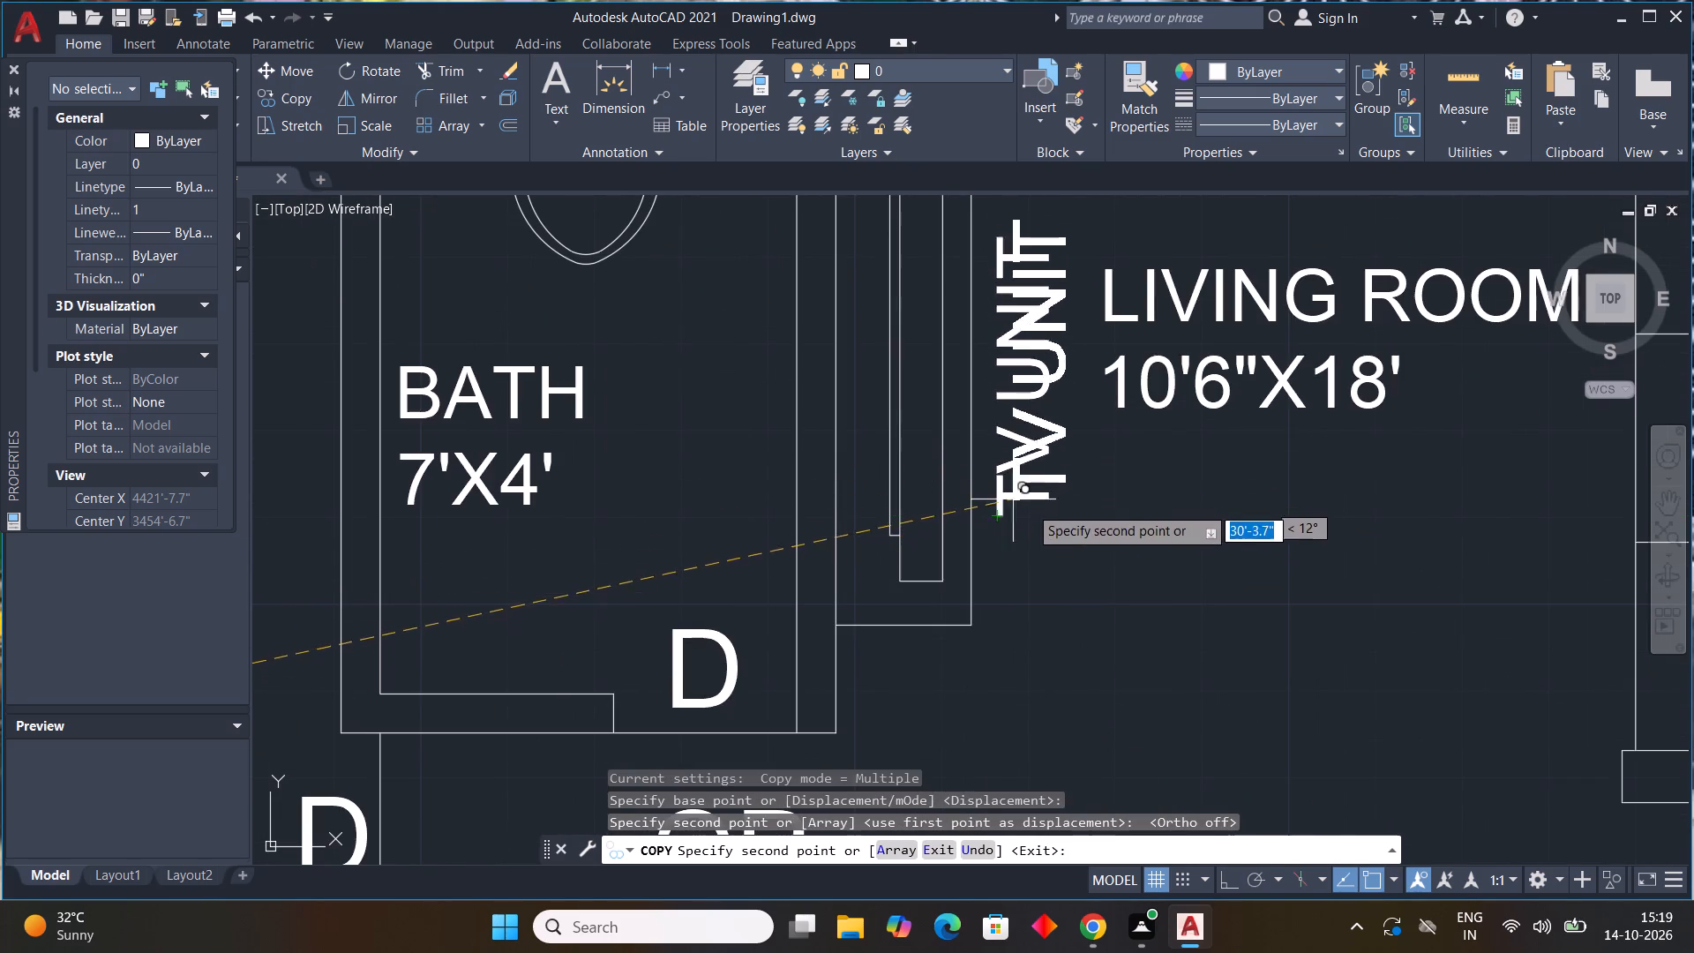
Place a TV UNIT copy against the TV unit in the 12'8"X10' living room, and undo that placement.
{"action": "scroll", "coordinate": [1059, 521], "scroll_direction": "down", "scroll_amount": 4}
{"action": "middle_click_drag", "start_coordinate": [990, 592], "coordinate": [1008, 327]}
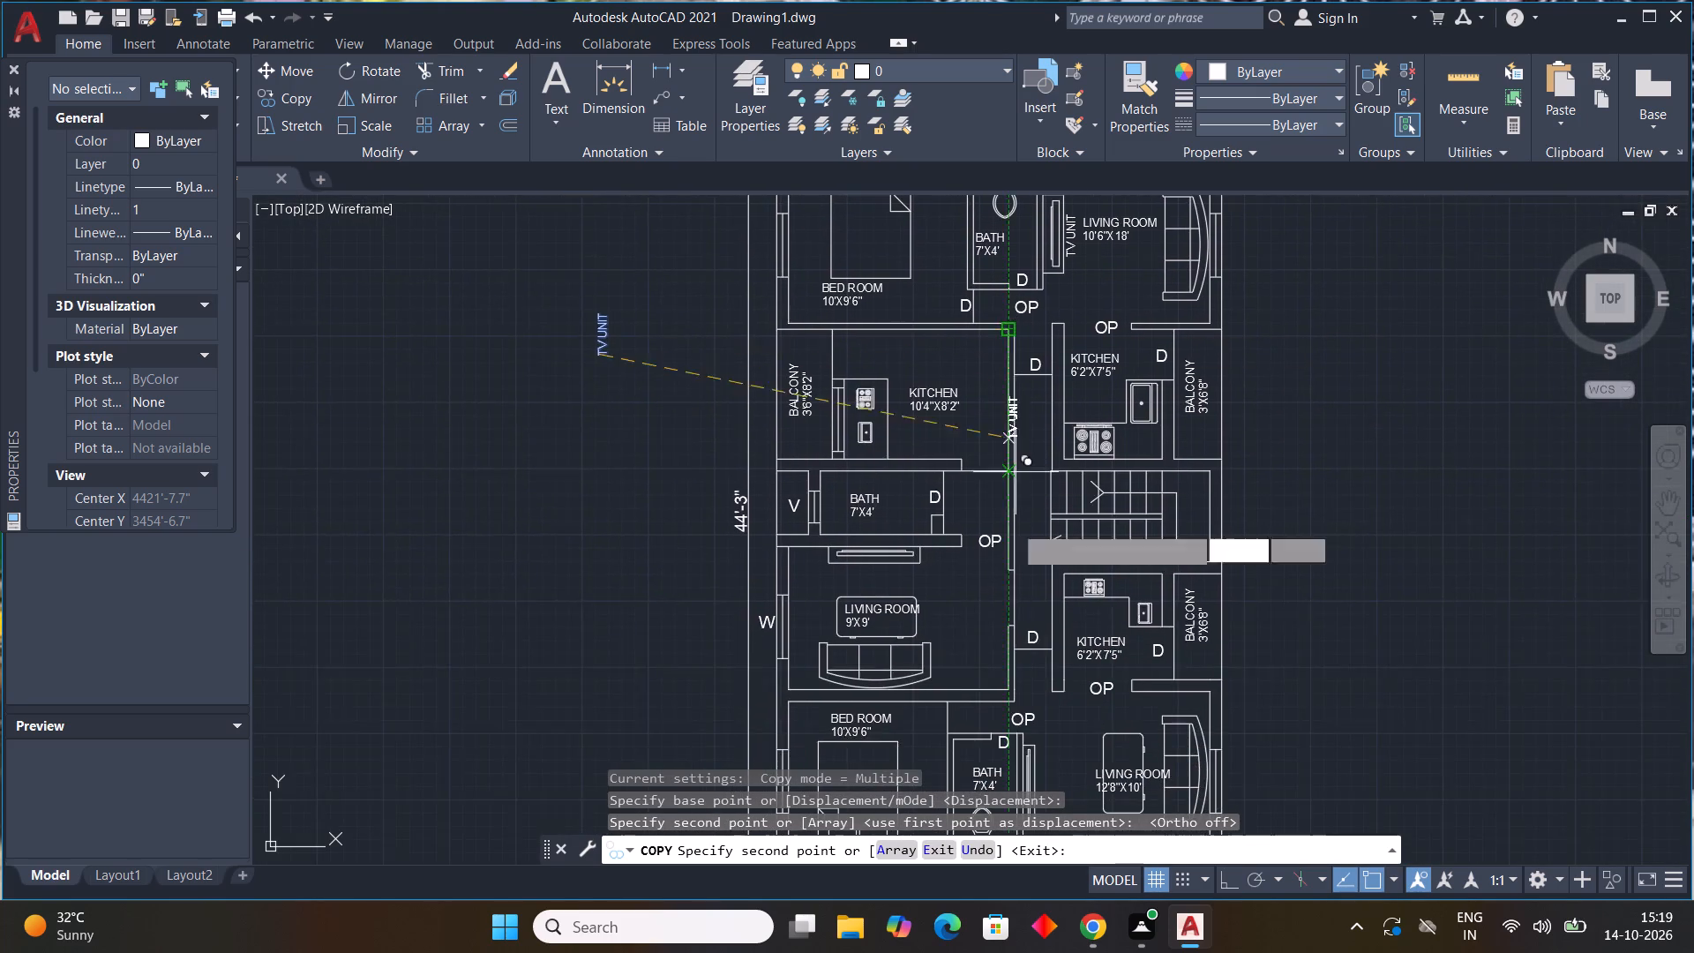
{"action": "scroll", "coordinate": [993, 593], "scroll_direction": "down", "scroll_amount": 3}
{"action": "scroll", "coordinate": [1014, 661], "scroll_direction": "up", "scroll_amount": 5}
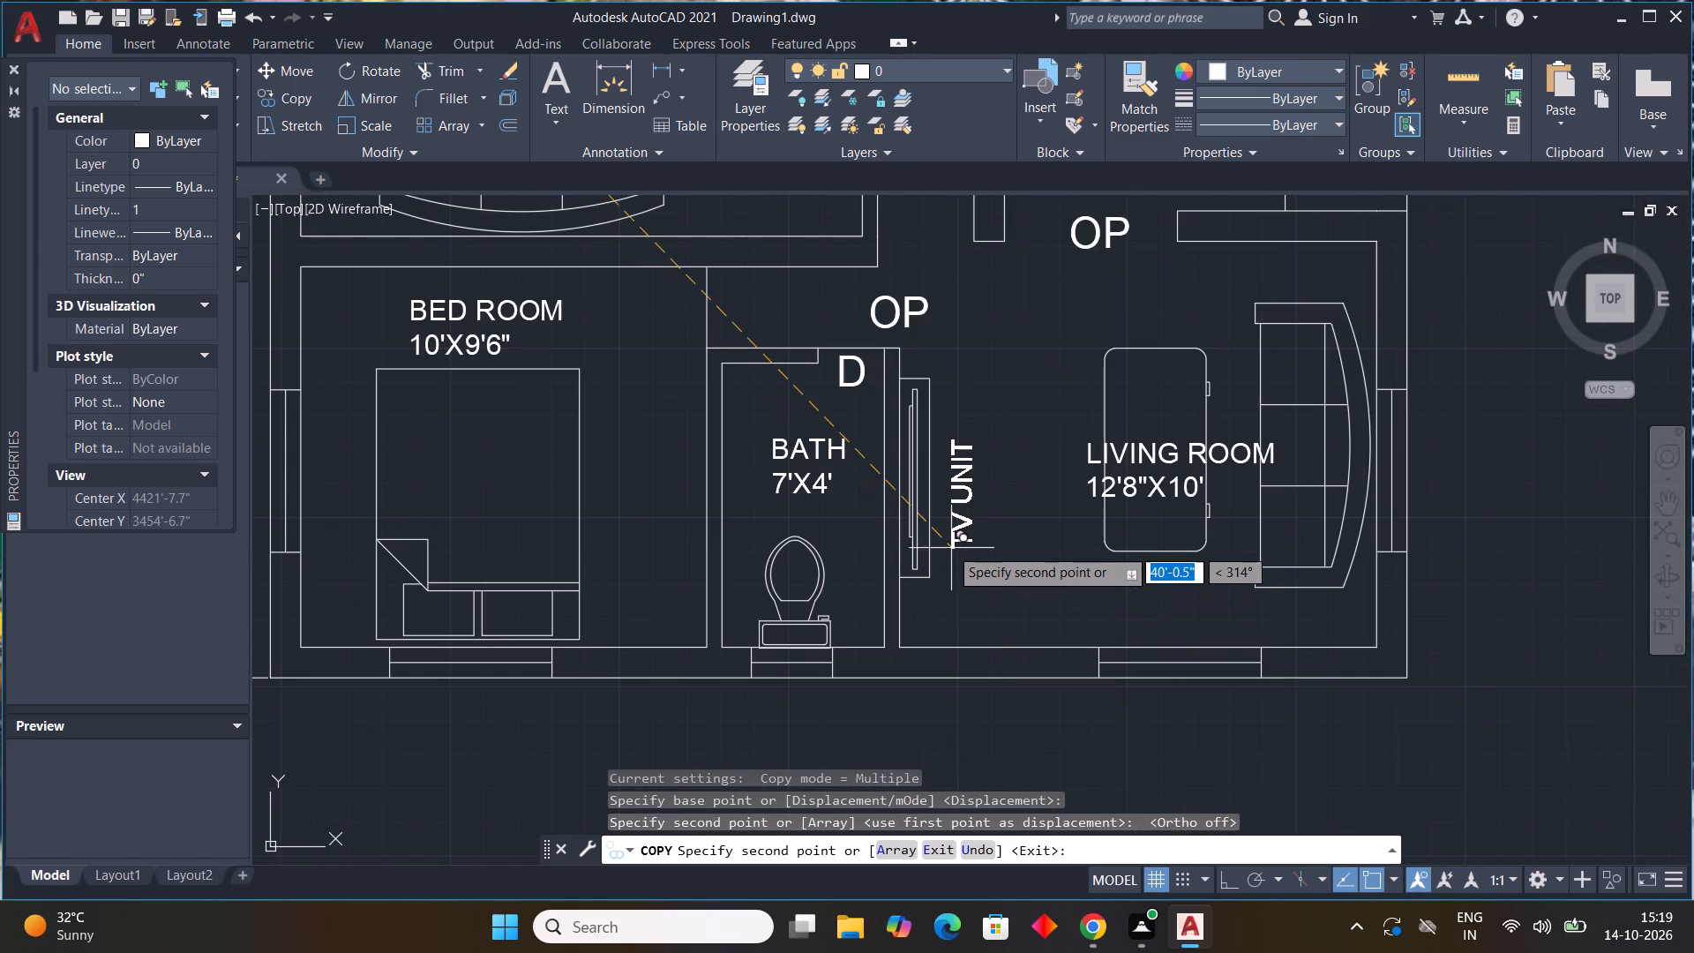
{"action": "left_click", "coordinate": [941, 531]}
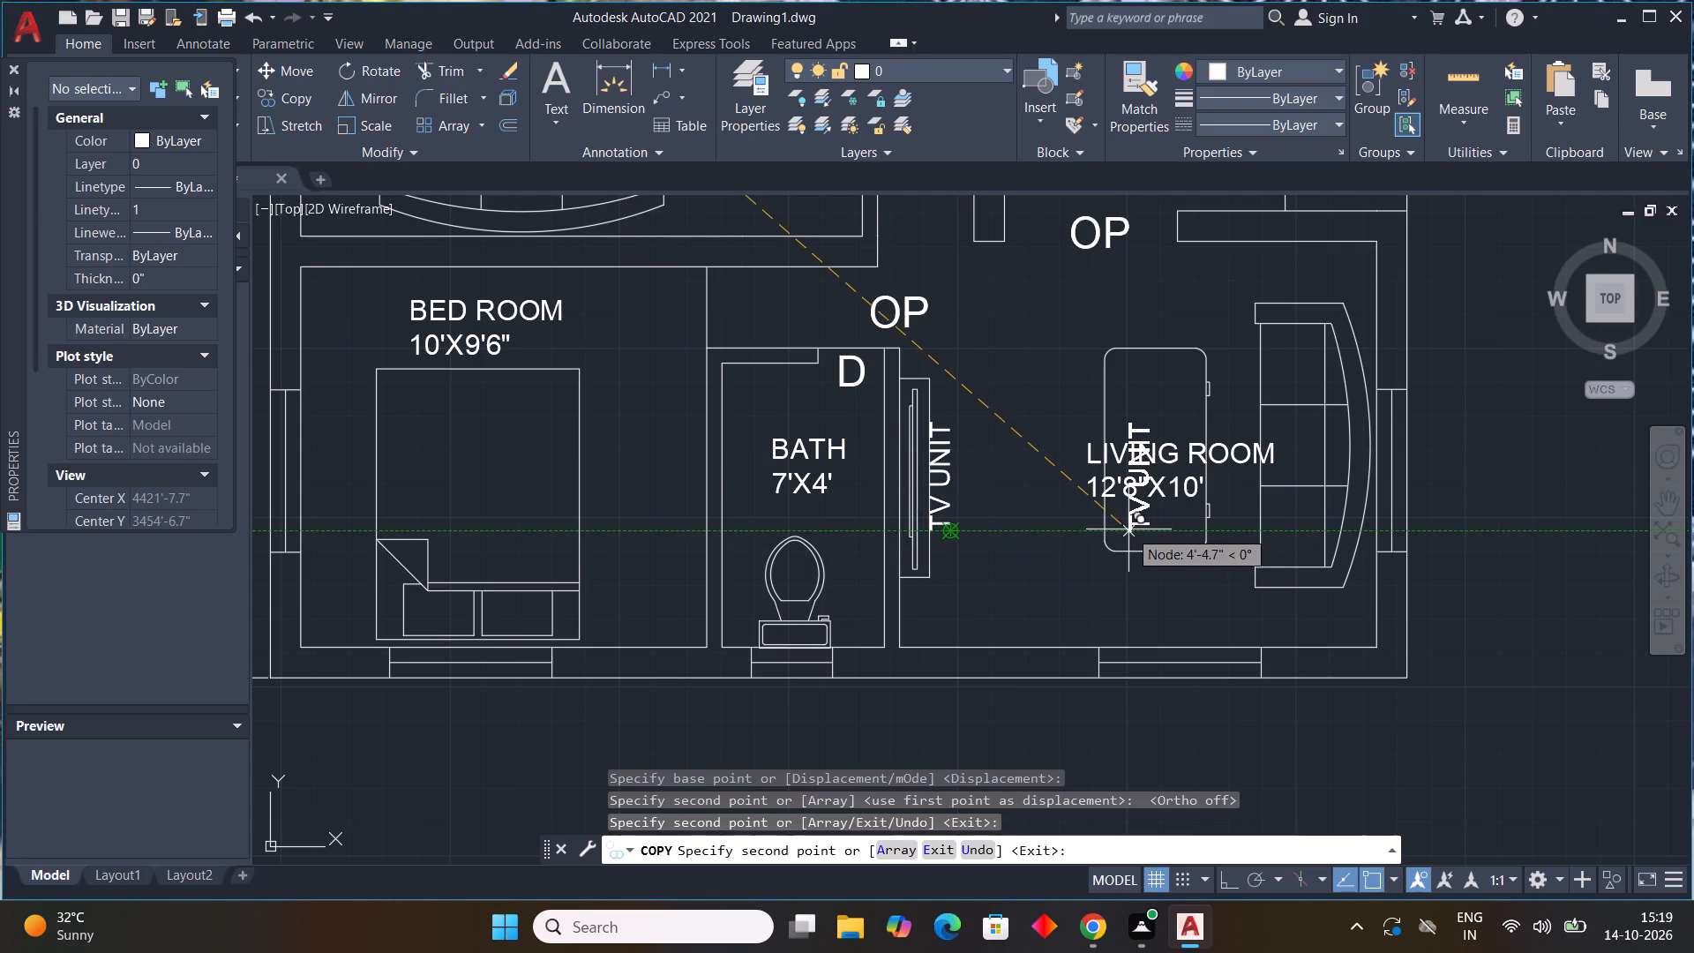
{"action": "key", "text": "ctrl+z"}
Place a vertical TV UNIT copy just beside the TV unit in the 12'8"X10' living room and end the copying.
{"action": "scroll", "coordinate": [1245, 529], "scroll_direction": "down", "scroll_amount": 2}
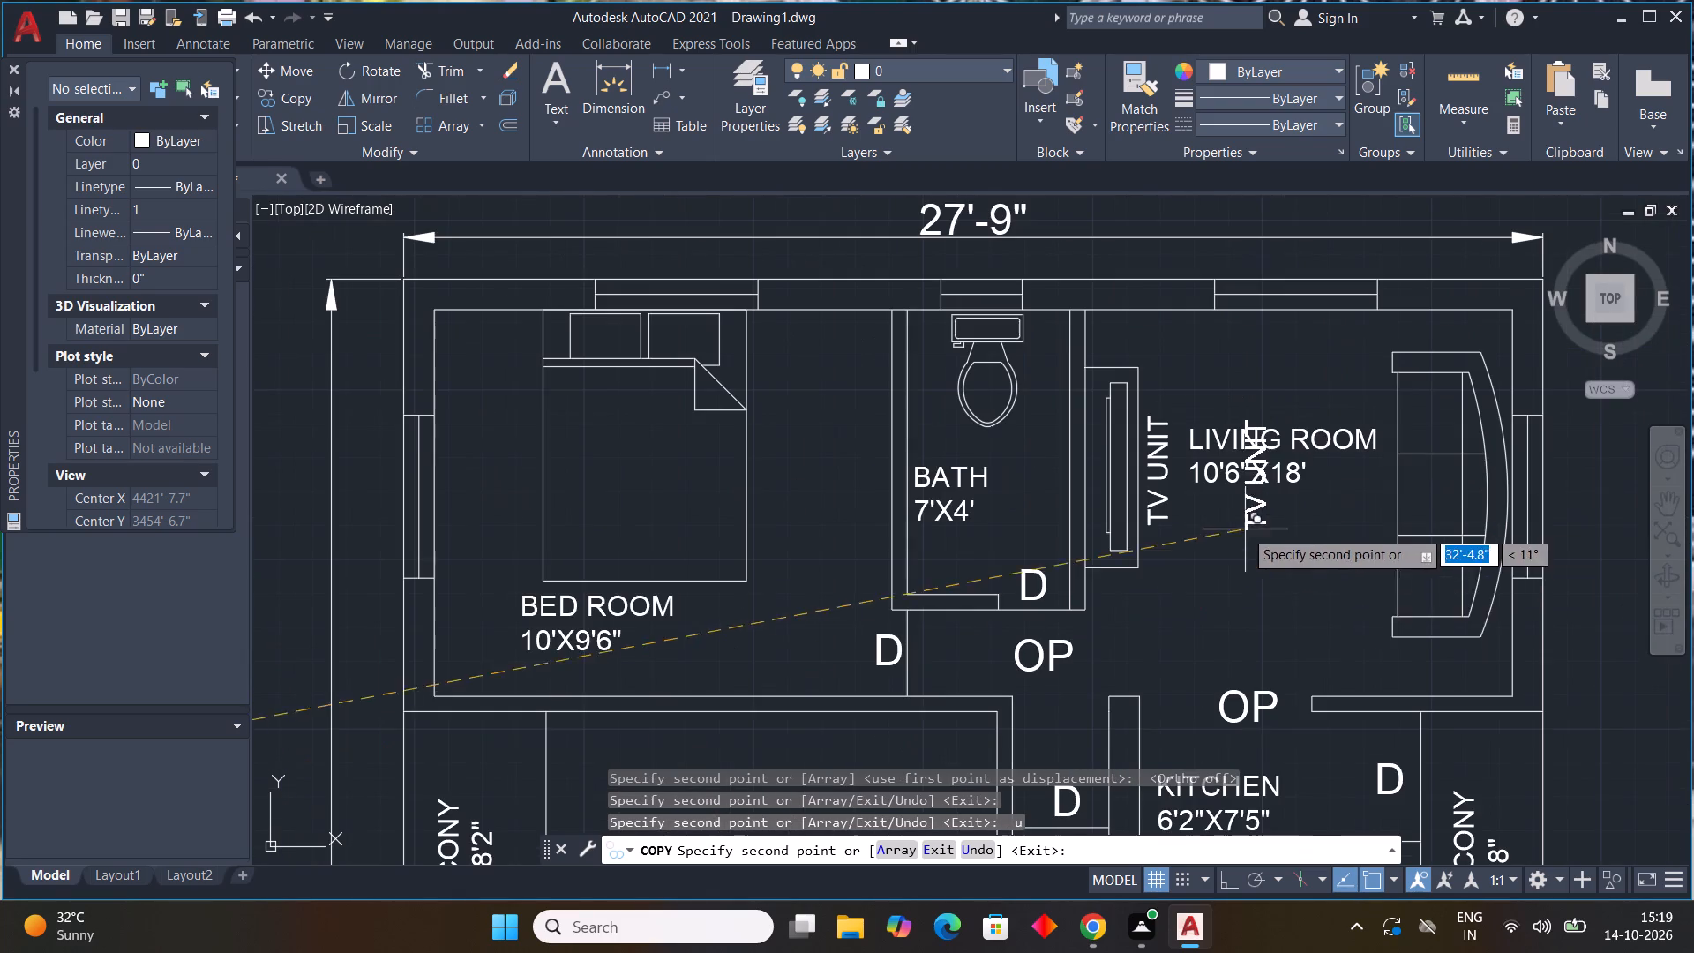
{"action": "middle_click_drag", "start_coordinate": [1285, 616], "coordinate": [1165, 309]}
{"action": "scroll", "coordinate": [1160, 360], "scroll_direction": "down", "scroll_amount": 5}
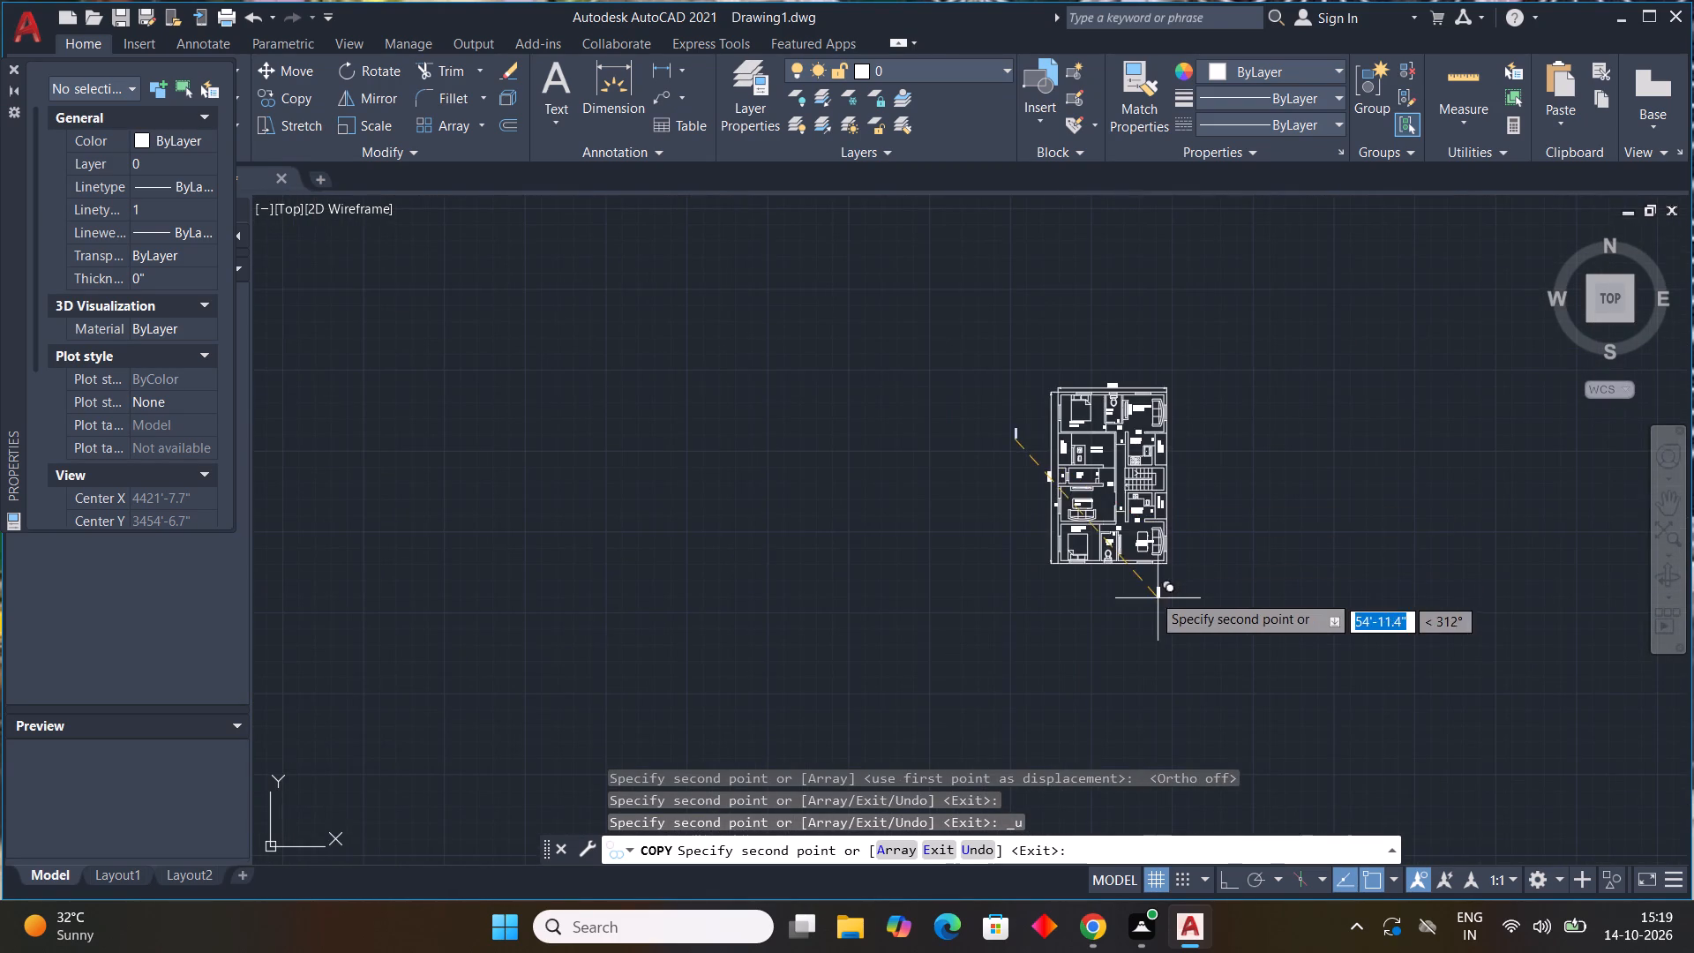
{"action": "scroll", "coordinate": [1131, 568], "scroll_direction": "up", "scroll_amount": 5}
{"action": "scroll", "coordinate": [1082, 446], "scroll_direction": "up", "scroll_amount": 2}
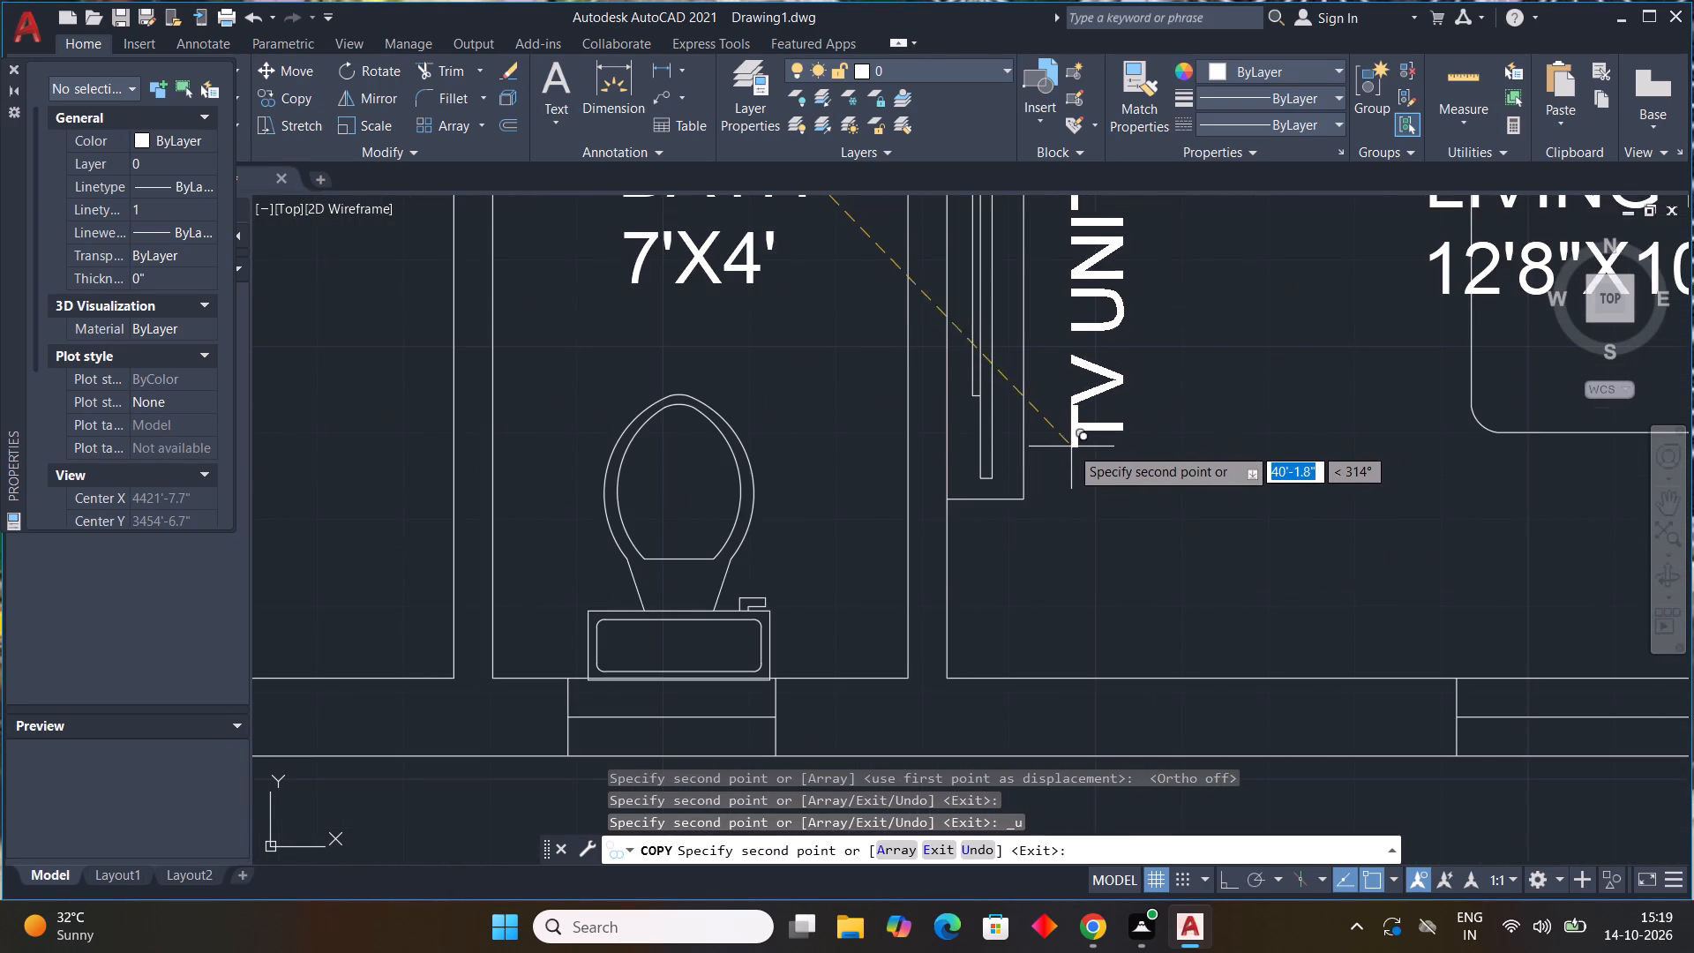
{"action": "left_click", "coordinate": [1054, 455]}
{"action": "scroll", "coordinate": [1168, 519], "scroll_direction": "down", "scroll_amount": 4}
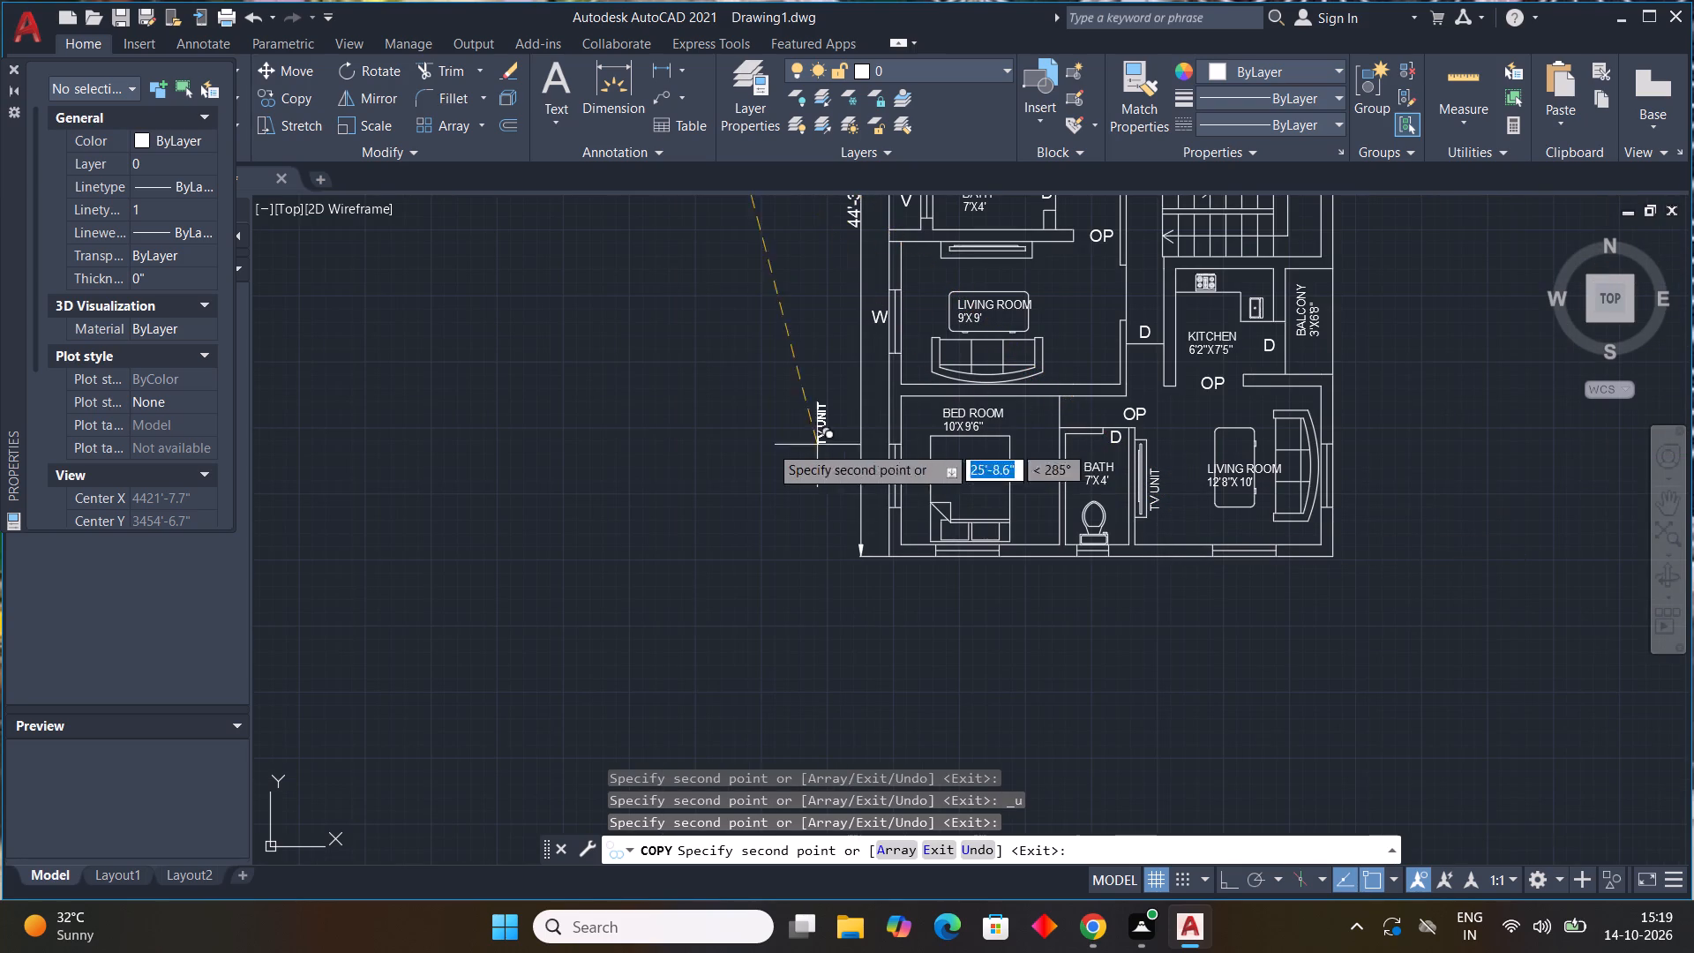
{"action": "key", "text": "Escape"}
Rotate the spare TV UNIT label outside the plan to read horizontally, with Ortho on.
{"action": "scroll", "coordinate": [686, 391], "scroll_direction": "down", "scroll_amount": 1}
{"action": "middle_click_drag", "start_coordinate": [686, 392], "coordinate": [650, 555]}
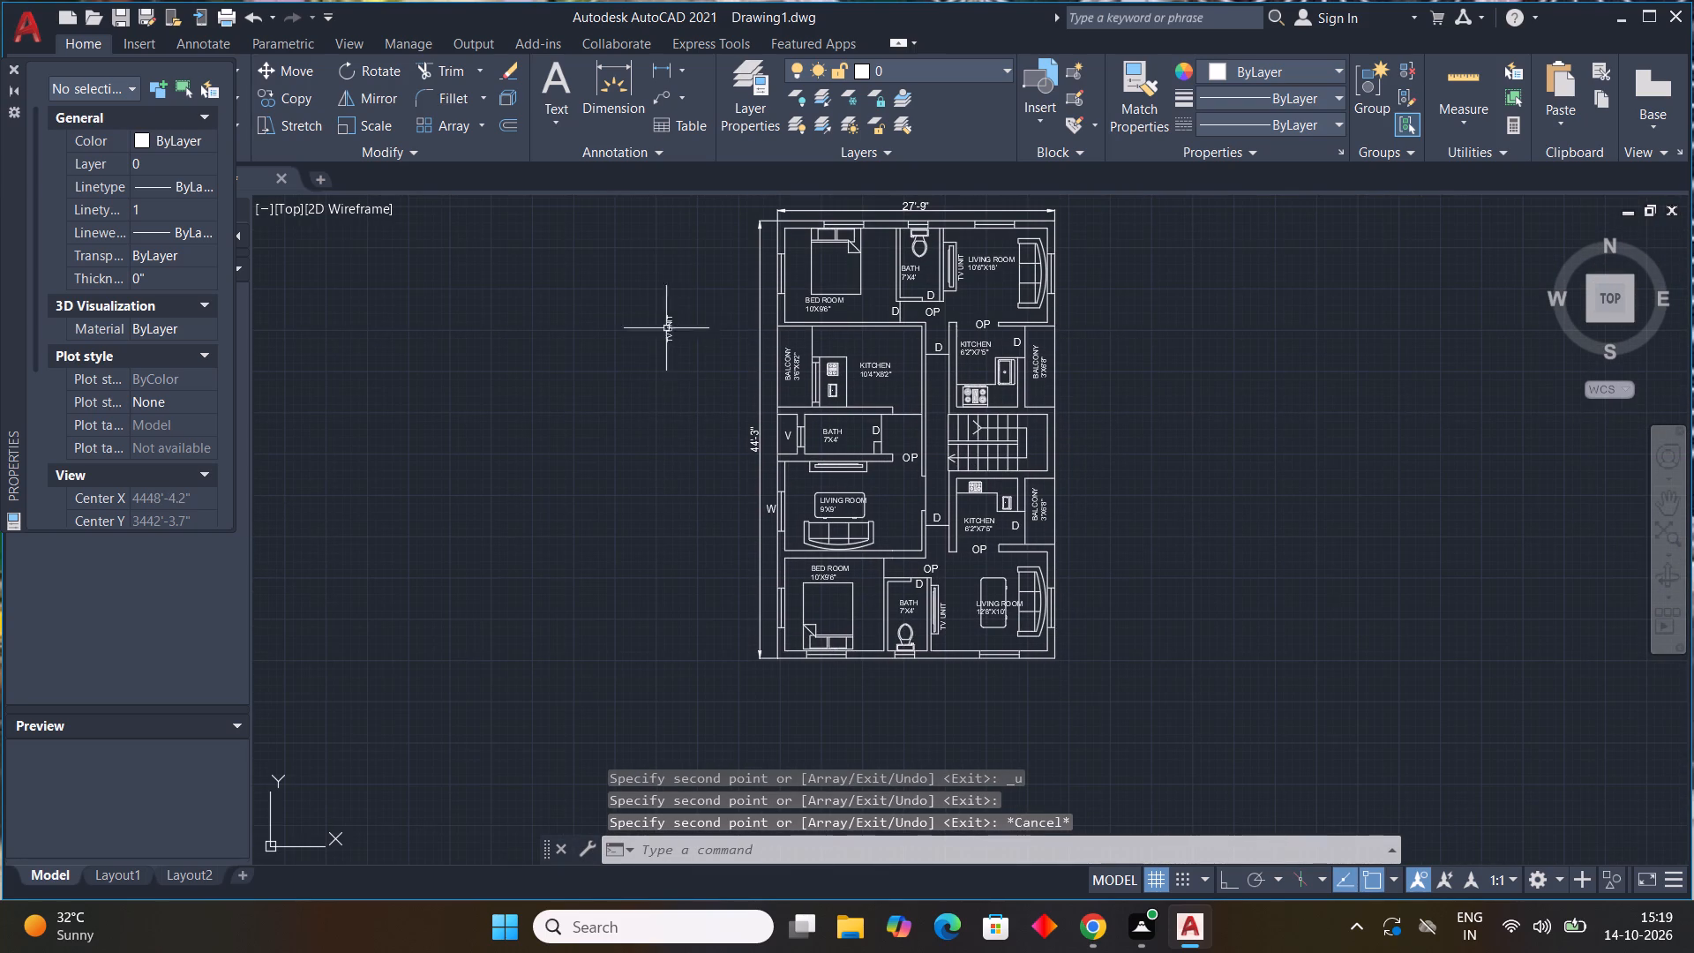
{"action": "left_click_drag", "start_coordinate": [695, 298], "coordinate": [690, 306]}
{"action": "left_click", "coordinate": [629, 372]}
{"action": "type", "text": "RO"}
{"action": "key", "text": "space"}
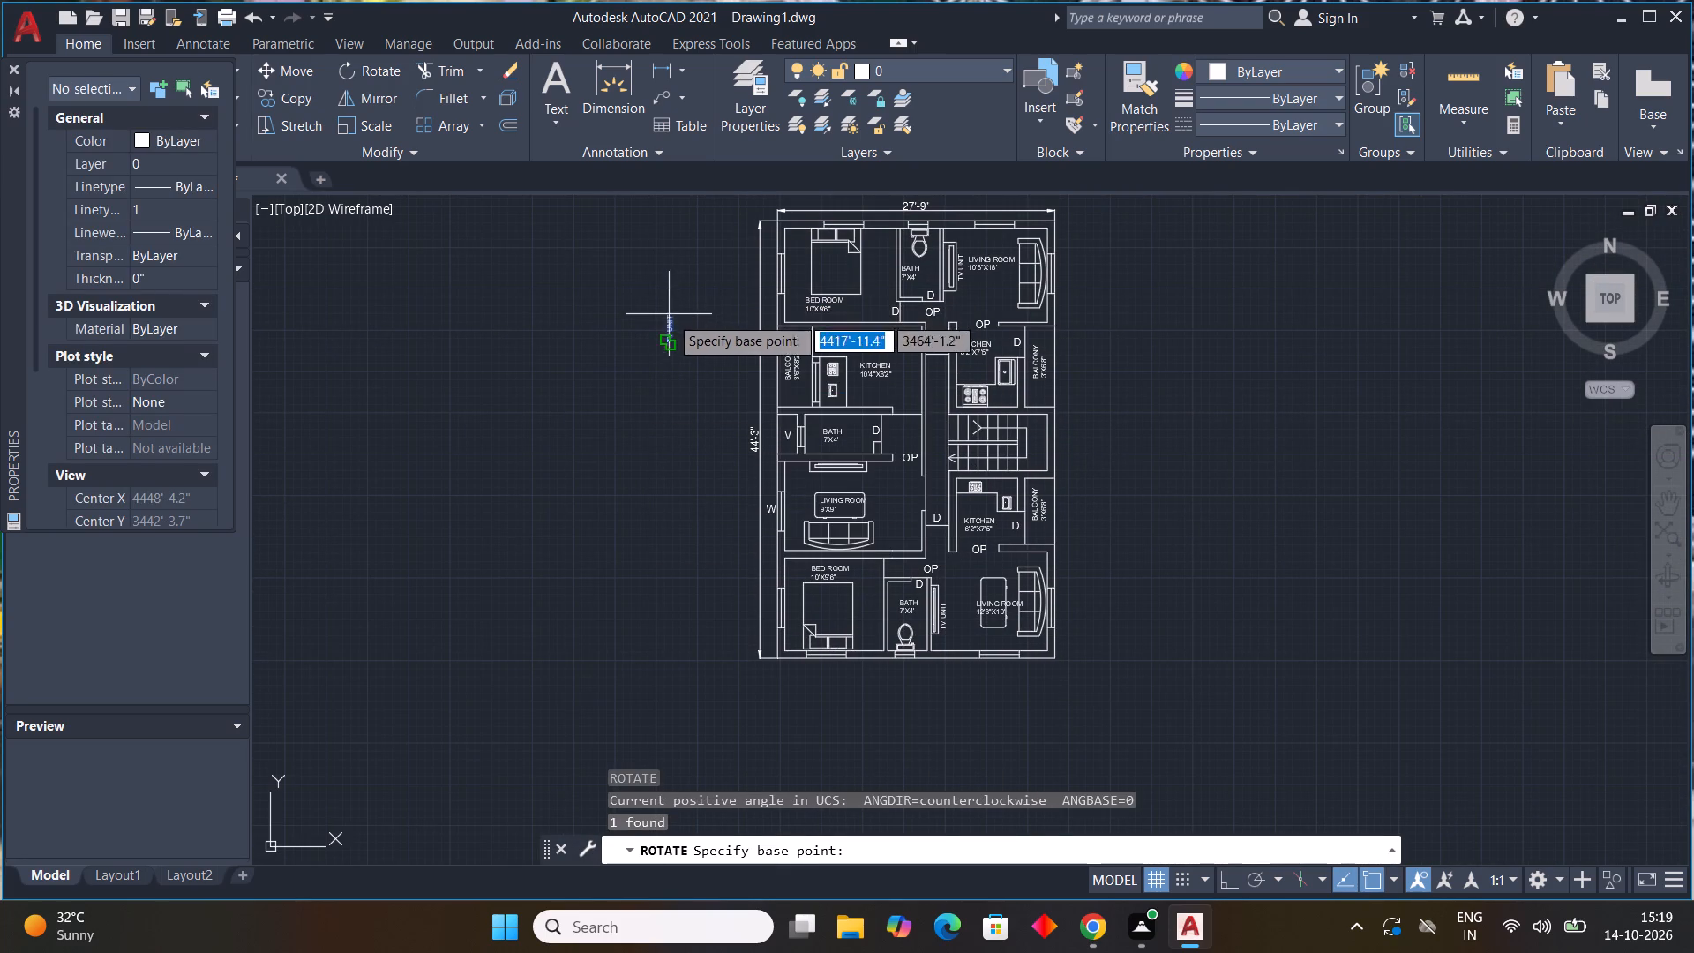
{"action": "left_click", "coordinate": [672, 319]}
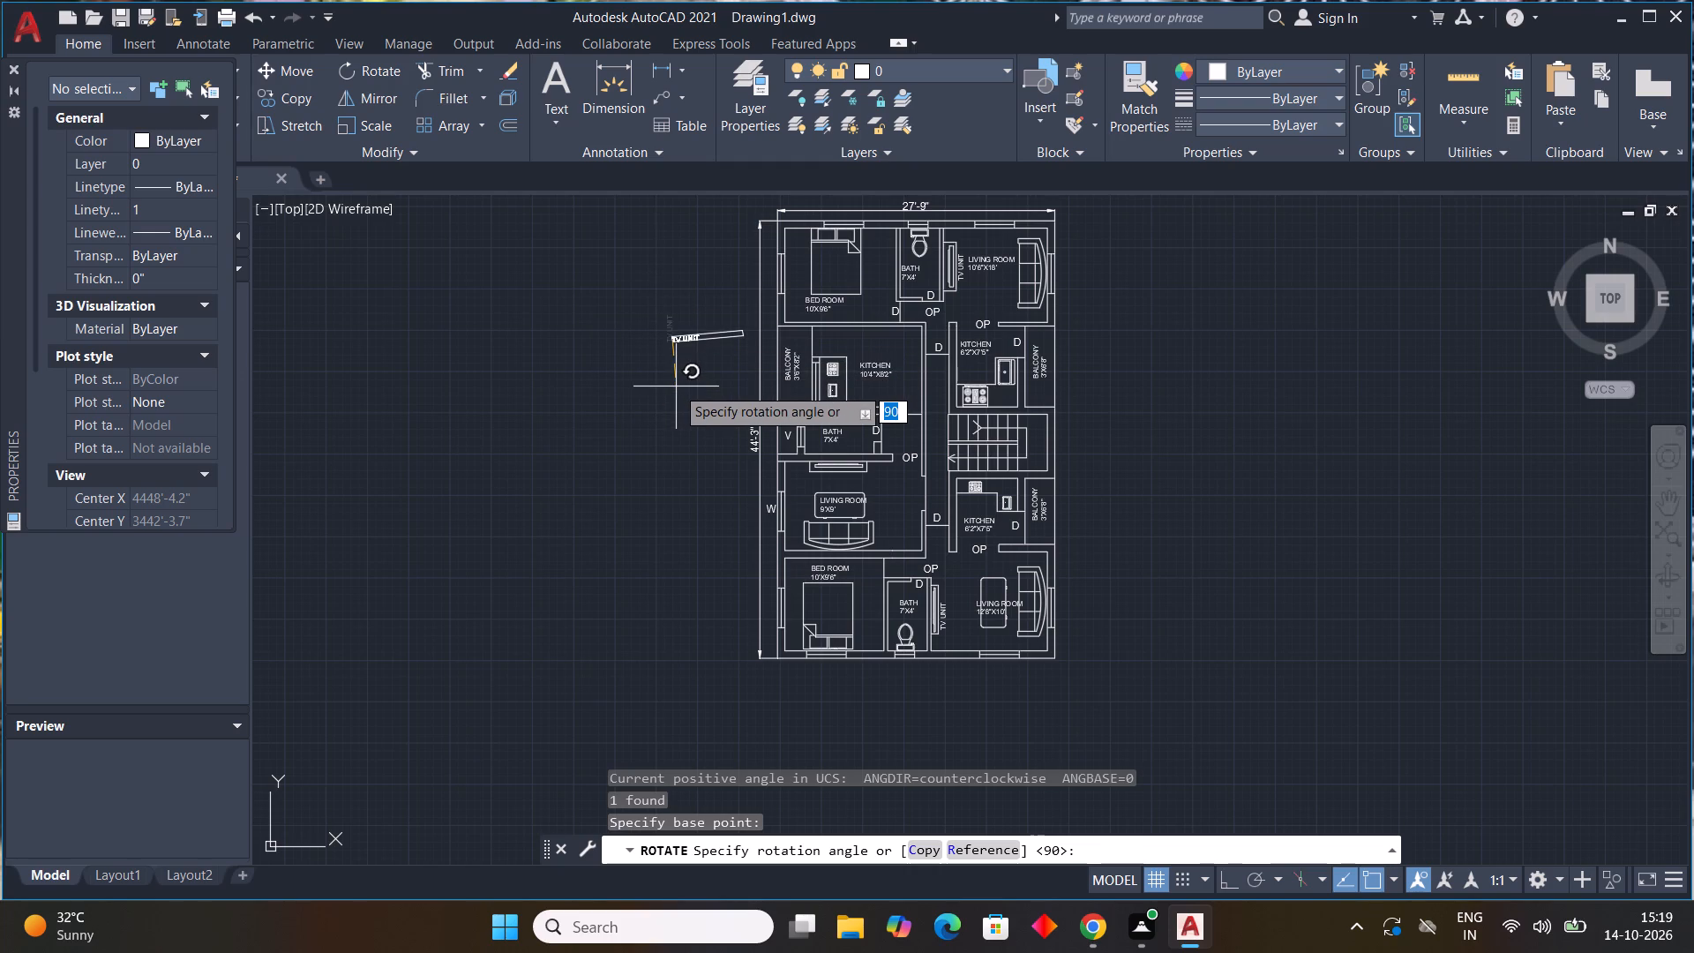
{"action": "key", "text": "F8"}
{"action": "left_click", "coordinate": [678, 384]}
Copy the horizontal TV UNIT label to just below the TV unit in the 9'X9' living room, with Ortho off.
{"action": "left_click", "coordinate": [697, 341]}
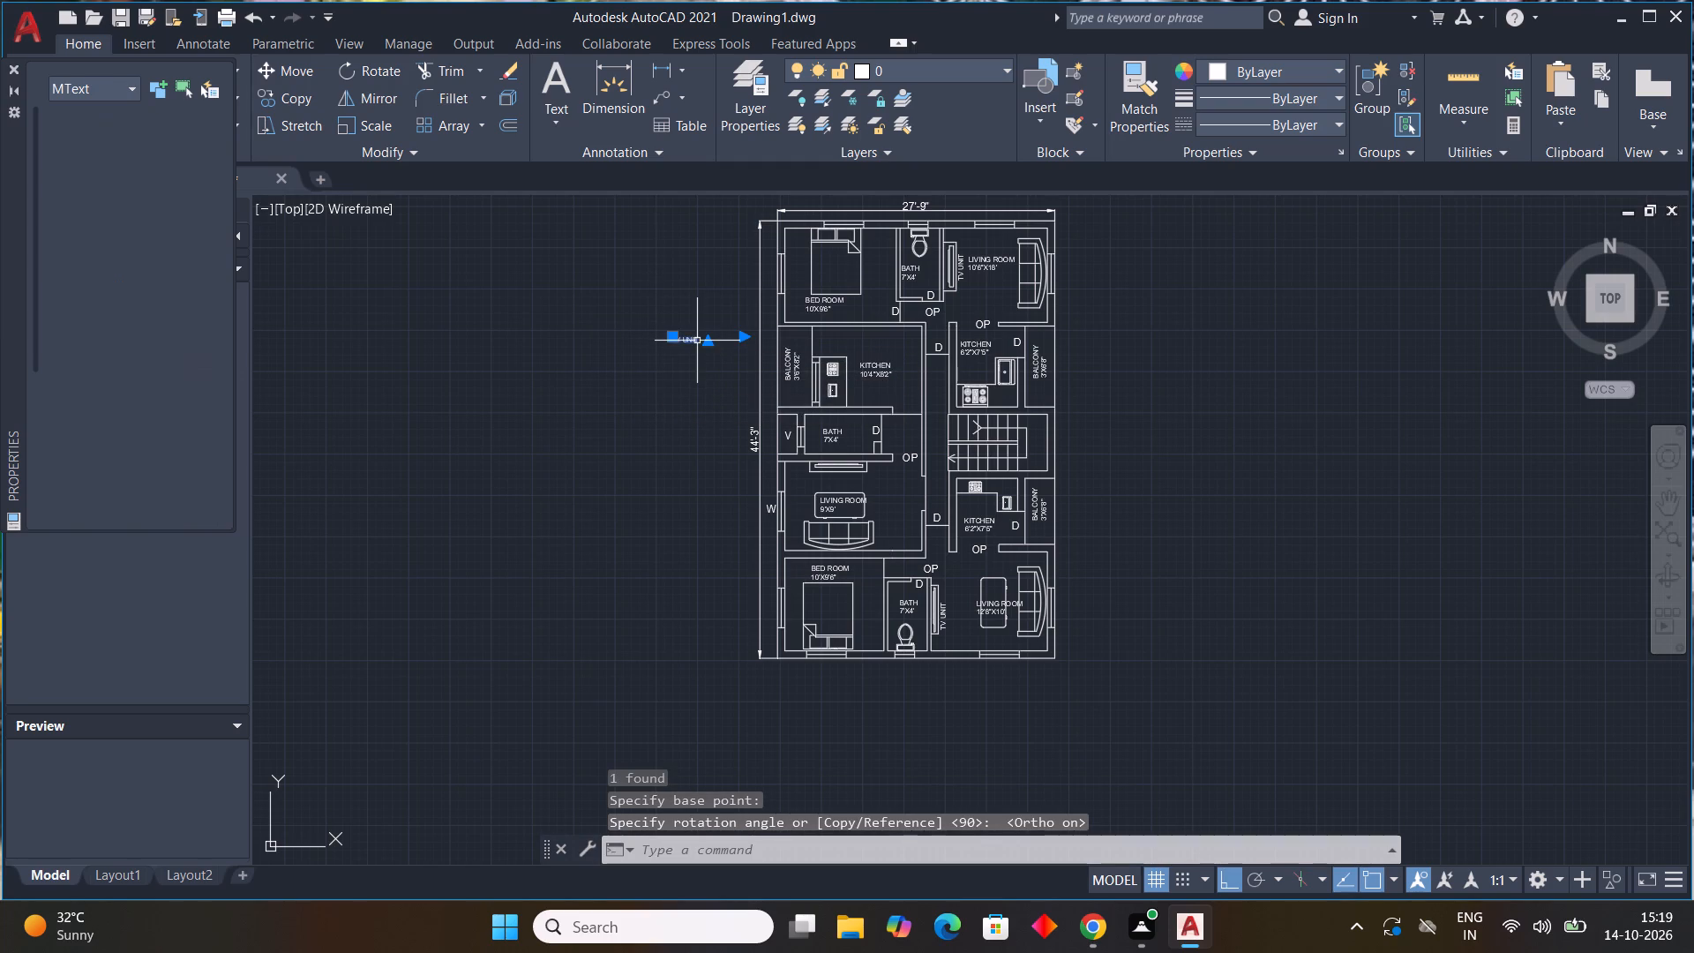
{"action": "type", "text": "CO"}
{"action": "key", "text": "space"}
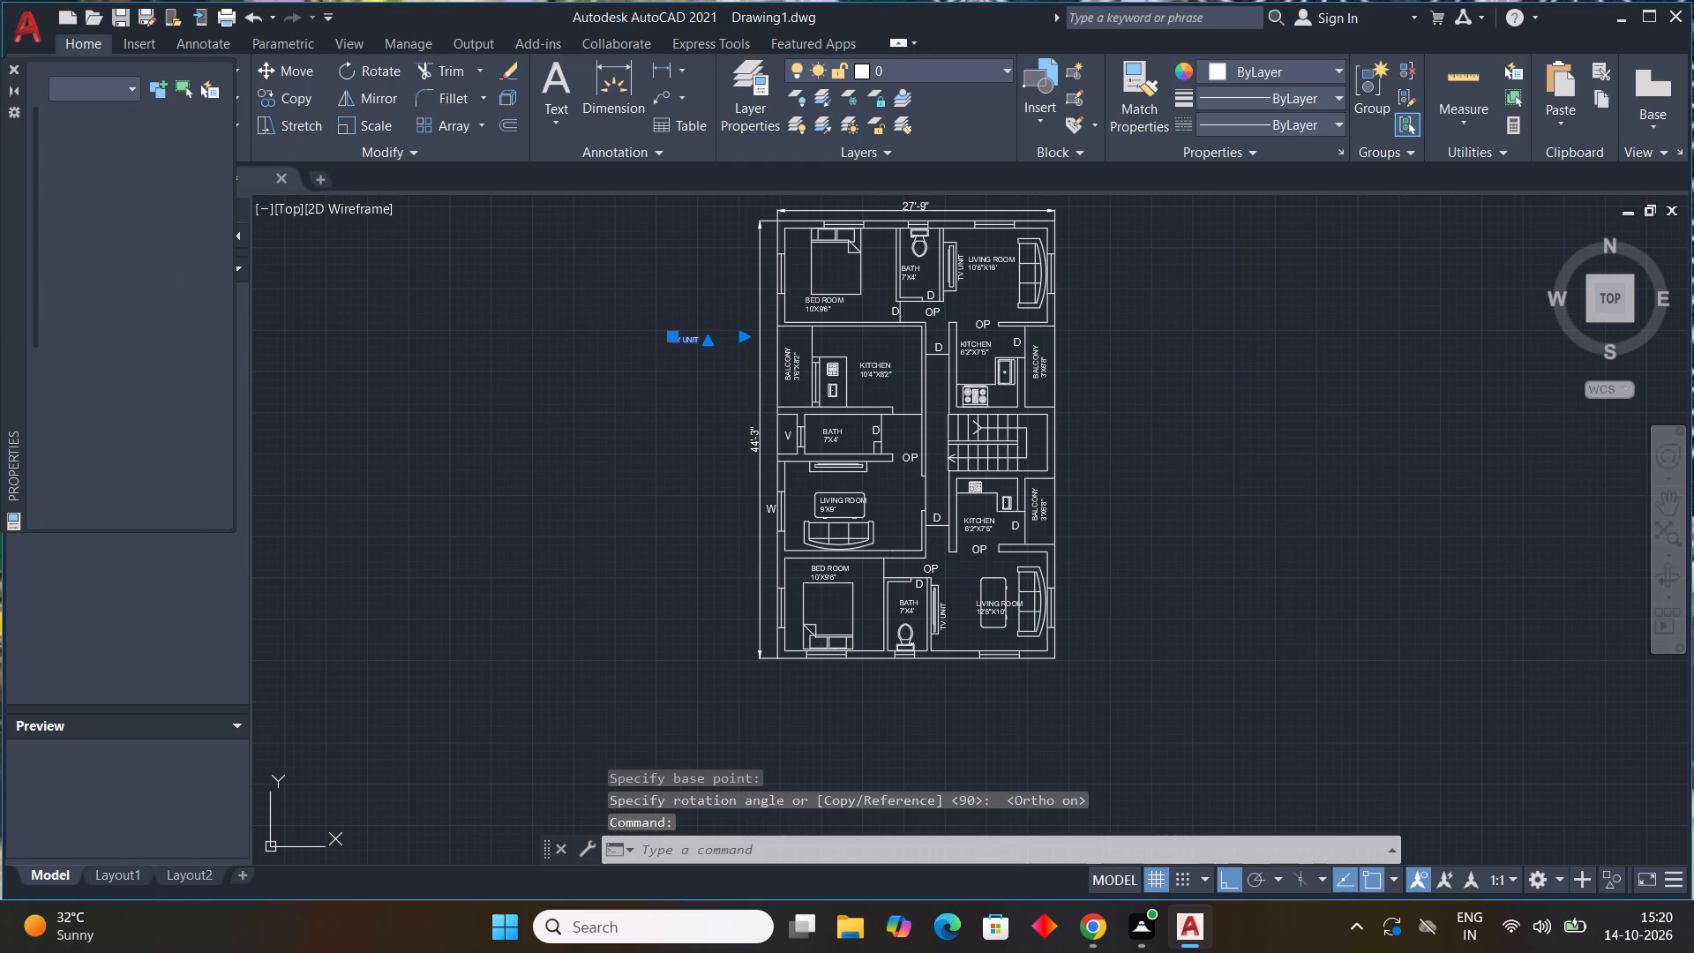
{"action": "left_click", "coordinate": [679, 334]}
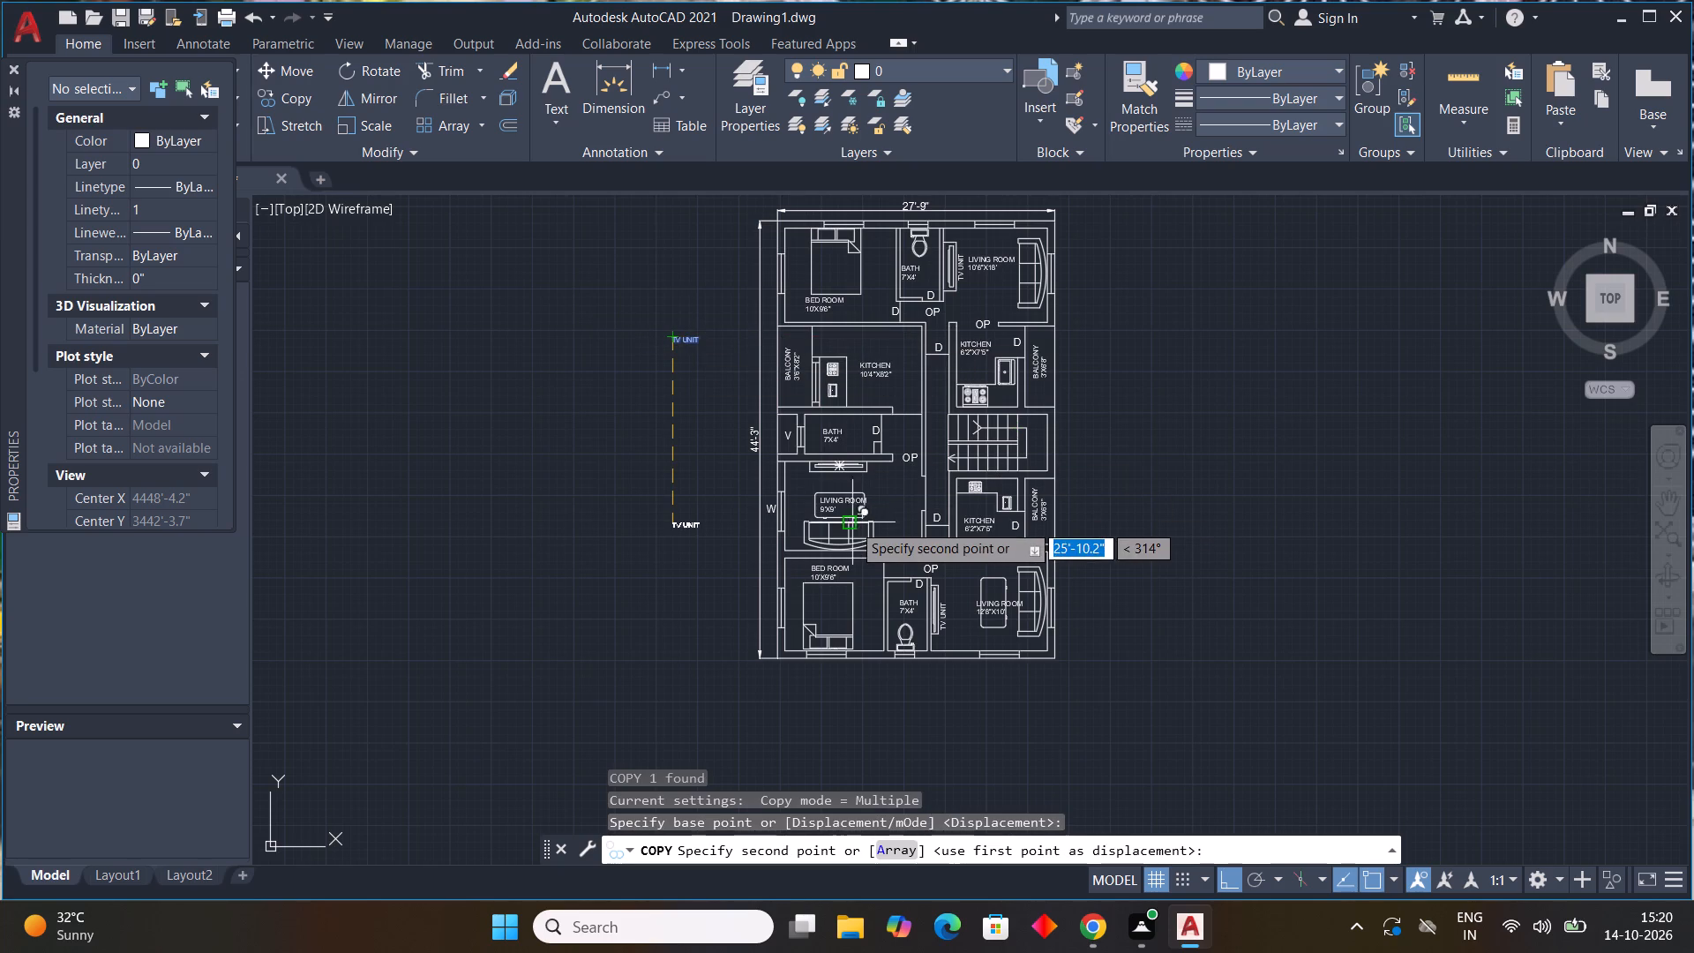
{"action": "key", "text": "F8"}
{"action": "scroll", "coordinate": [827, 484], "scroll_direction": "up", "scroll_amount": 5}
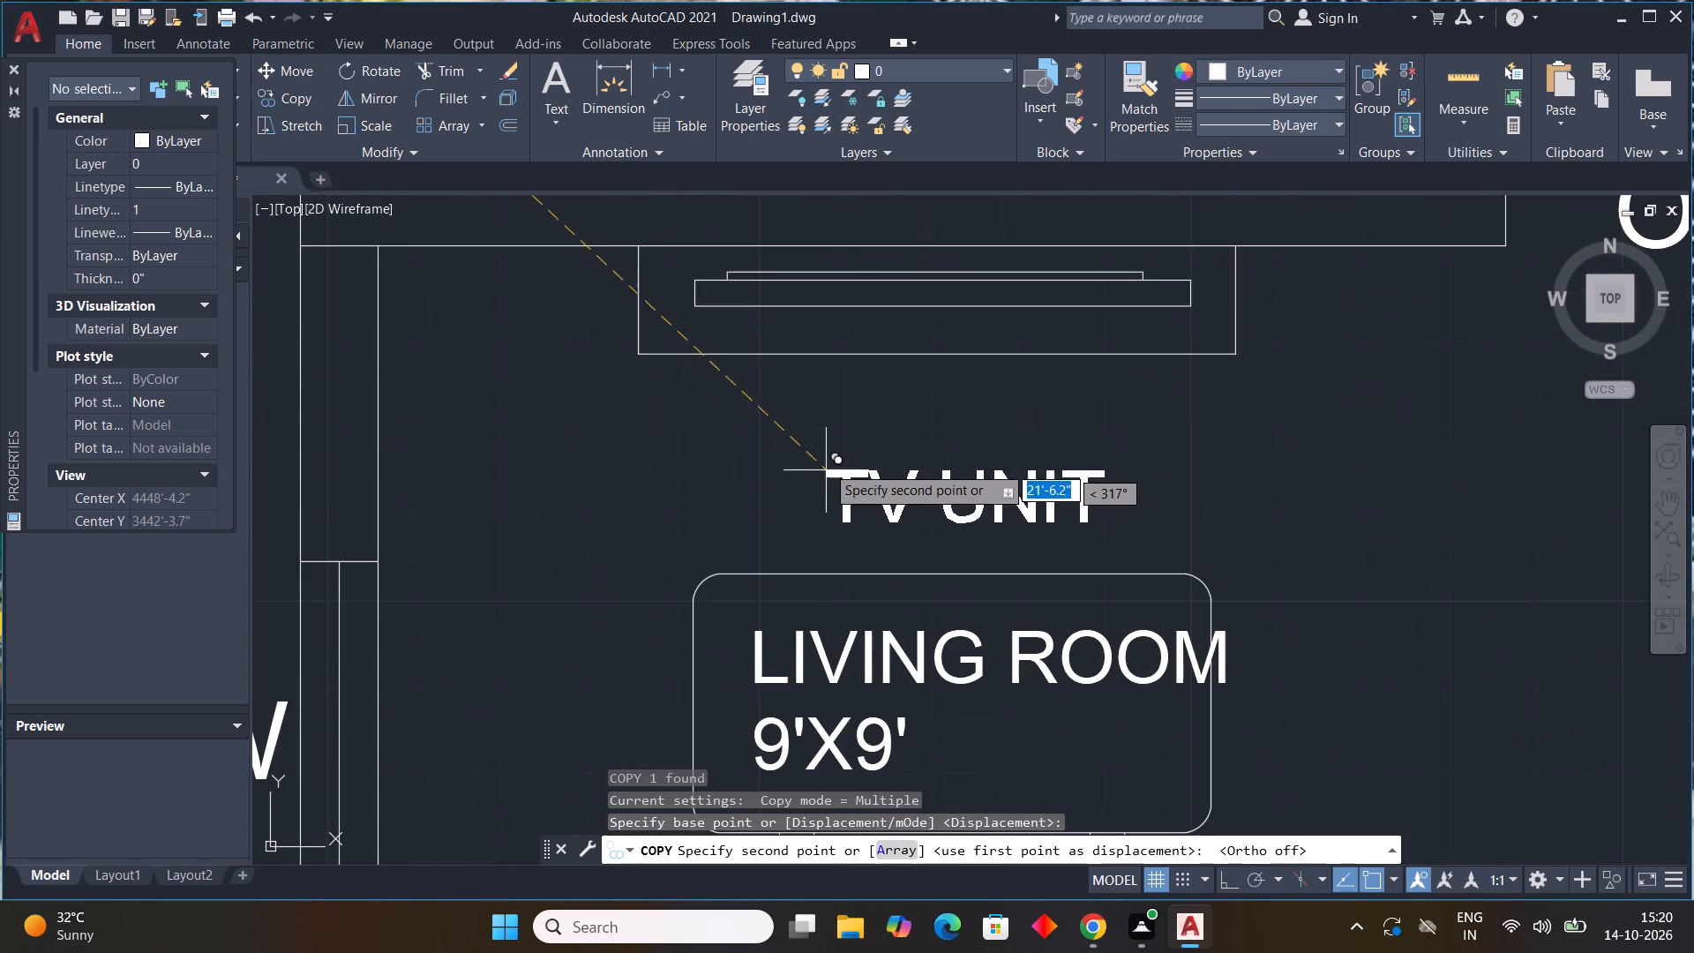
{"action": "left_click", "coordinate": [790, 391]}
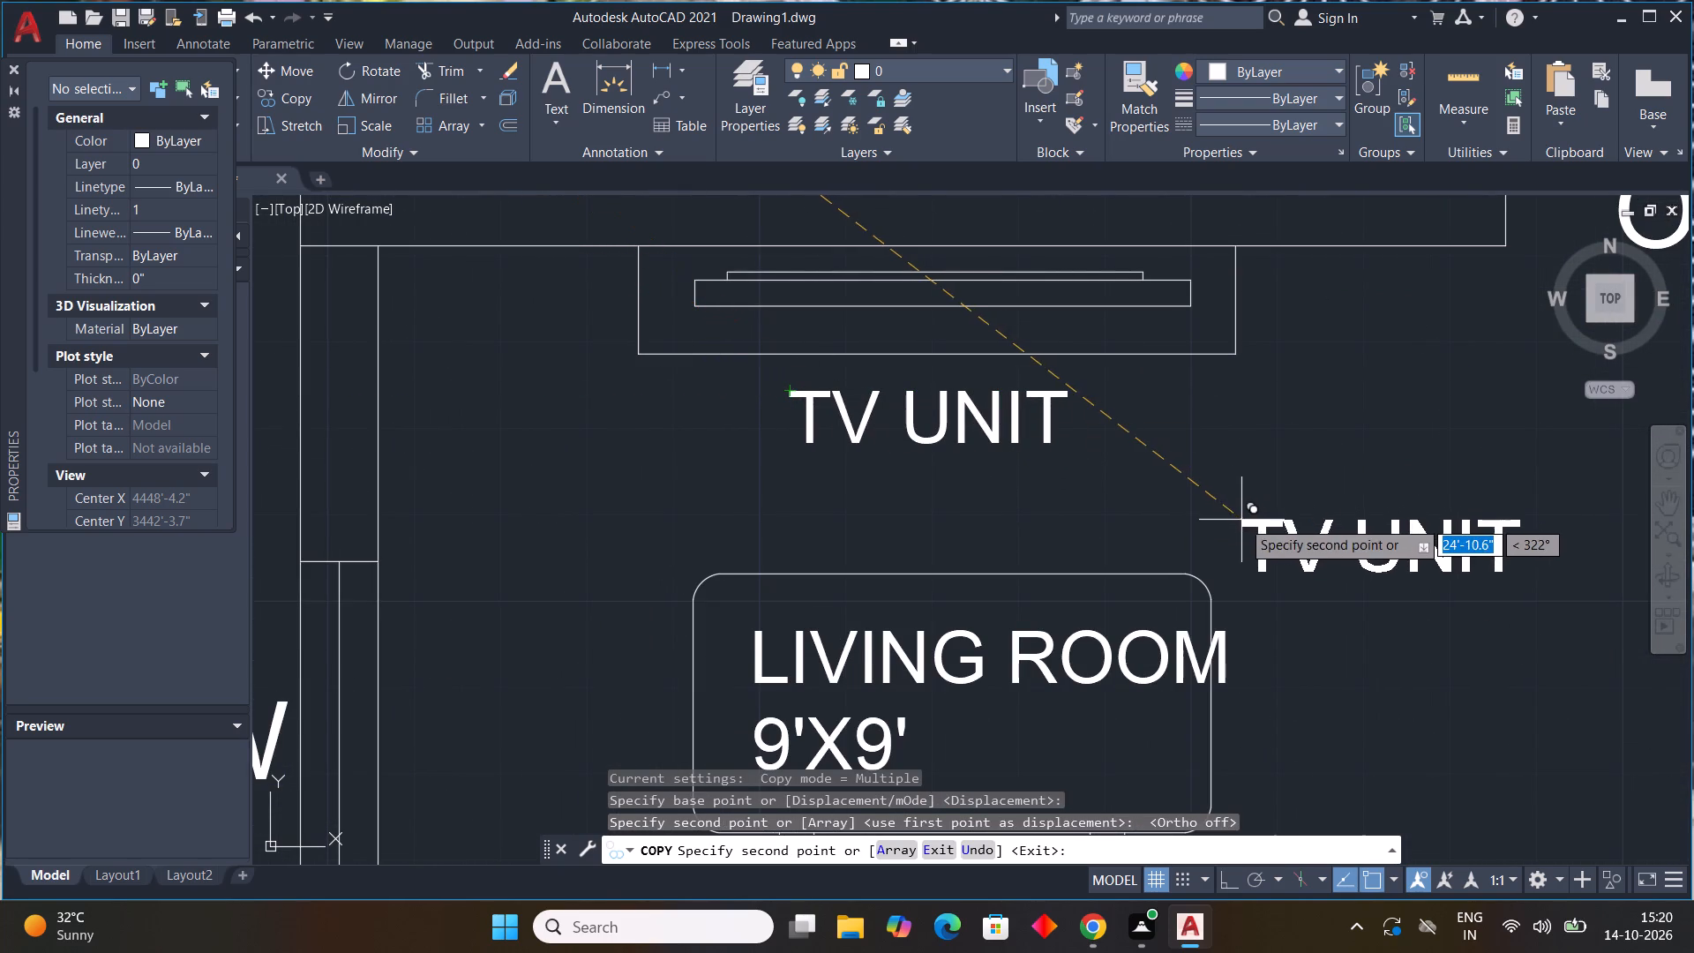
{"action": "key", "text": "Escape"}
Delete the spare TV UNIT label outside the plan.
{"action": "scroll", "coordinate": [911, 506], "scroll_direction": "down", "scroll_amount": 4}
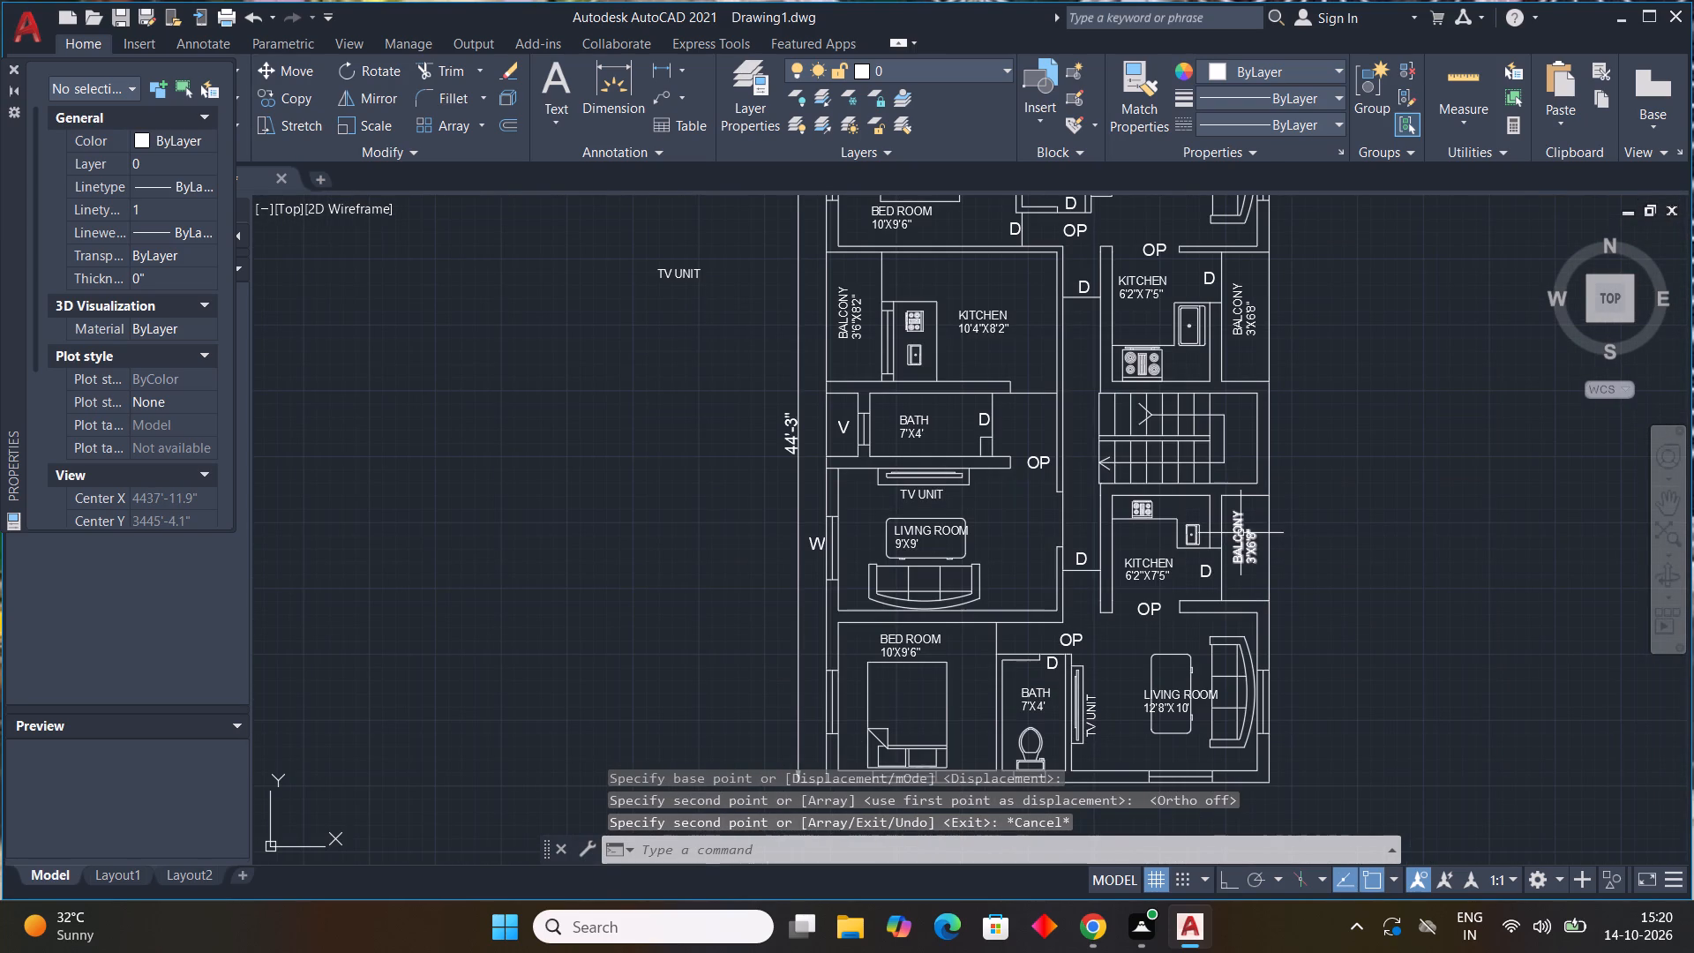
{"action": "left_click", "coordinate": [676, 272]}
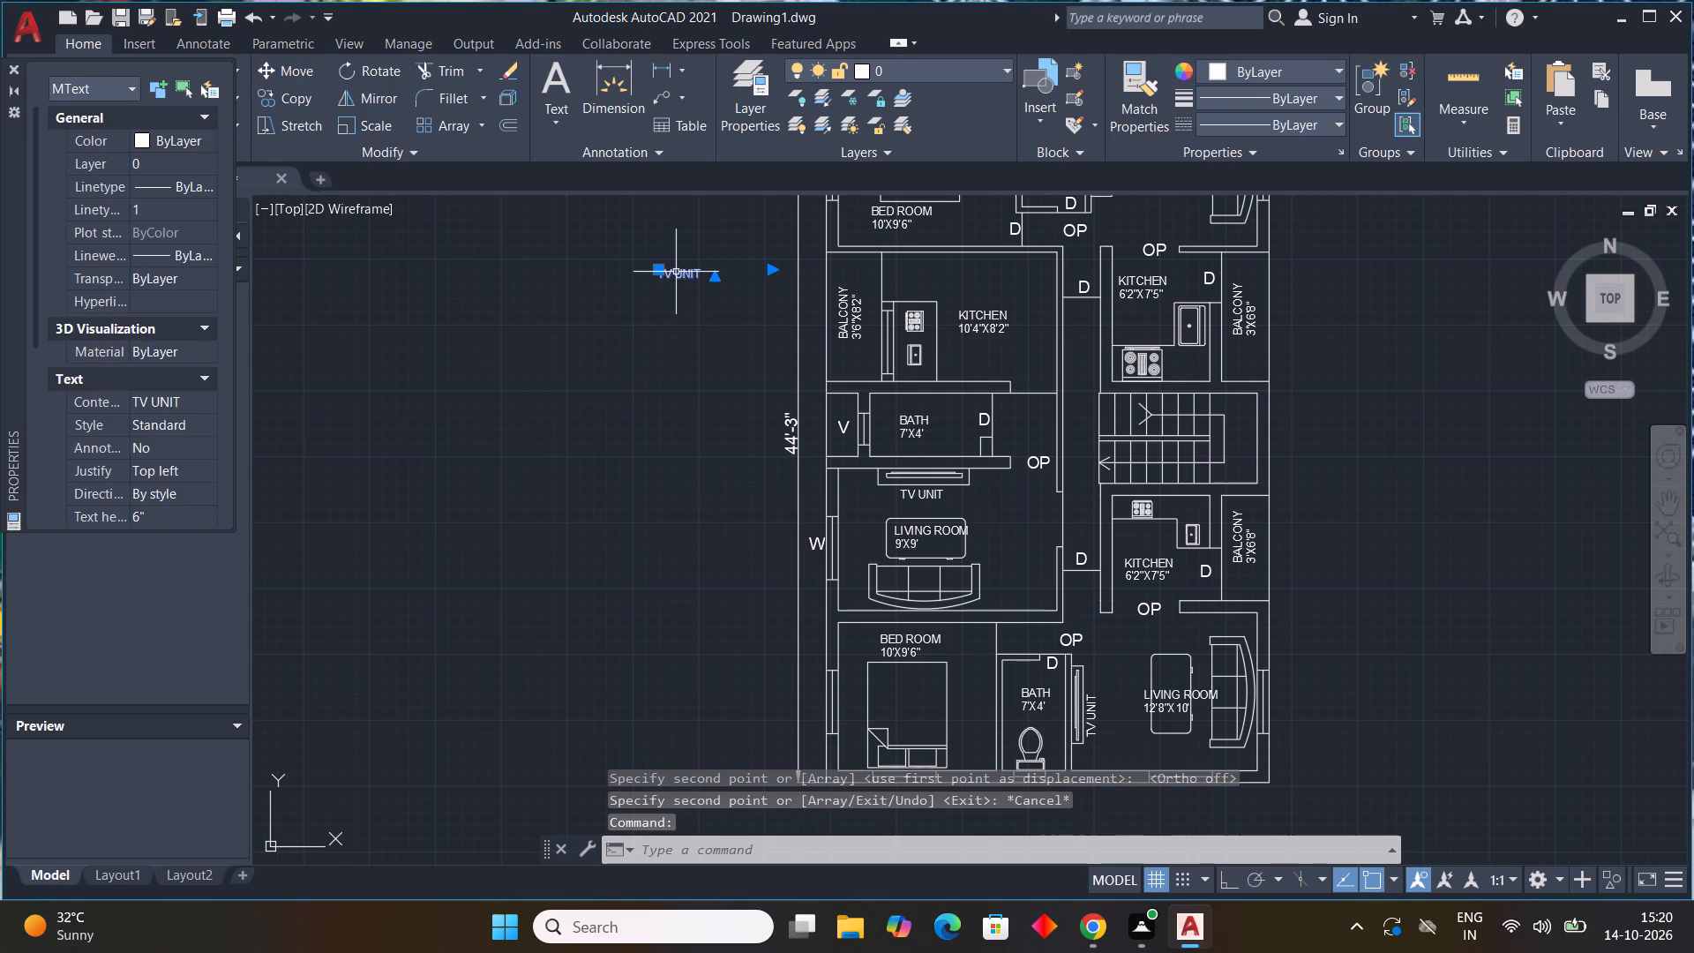
{"action": "key", "text": "Delete"}
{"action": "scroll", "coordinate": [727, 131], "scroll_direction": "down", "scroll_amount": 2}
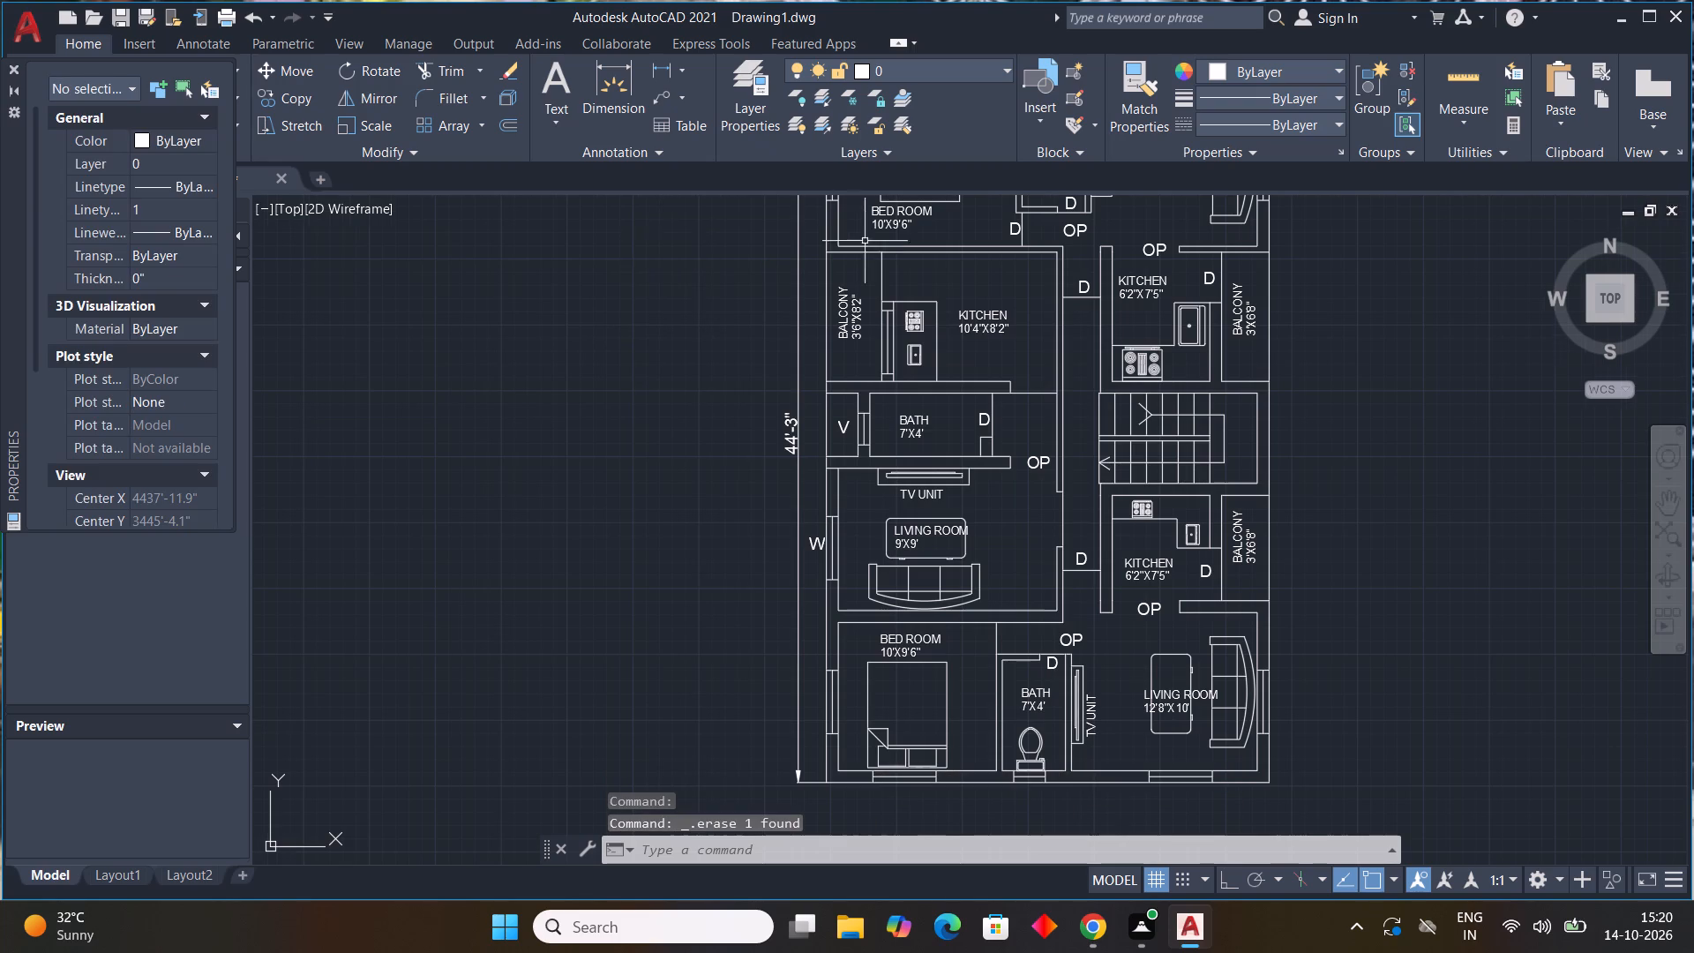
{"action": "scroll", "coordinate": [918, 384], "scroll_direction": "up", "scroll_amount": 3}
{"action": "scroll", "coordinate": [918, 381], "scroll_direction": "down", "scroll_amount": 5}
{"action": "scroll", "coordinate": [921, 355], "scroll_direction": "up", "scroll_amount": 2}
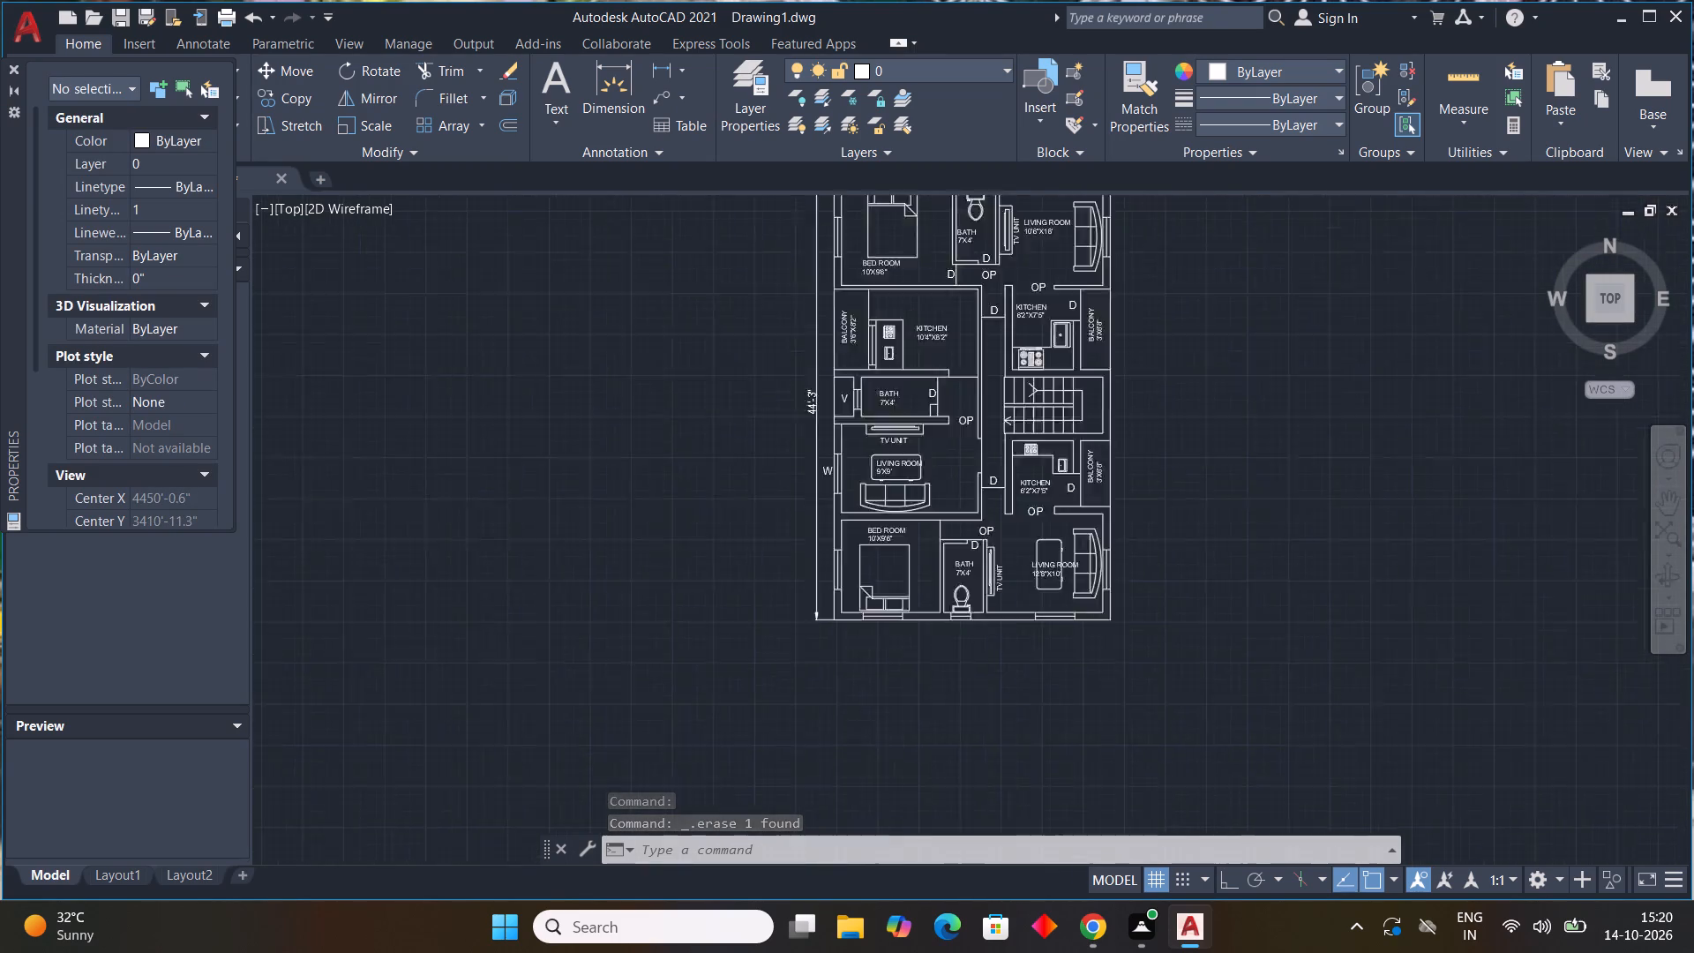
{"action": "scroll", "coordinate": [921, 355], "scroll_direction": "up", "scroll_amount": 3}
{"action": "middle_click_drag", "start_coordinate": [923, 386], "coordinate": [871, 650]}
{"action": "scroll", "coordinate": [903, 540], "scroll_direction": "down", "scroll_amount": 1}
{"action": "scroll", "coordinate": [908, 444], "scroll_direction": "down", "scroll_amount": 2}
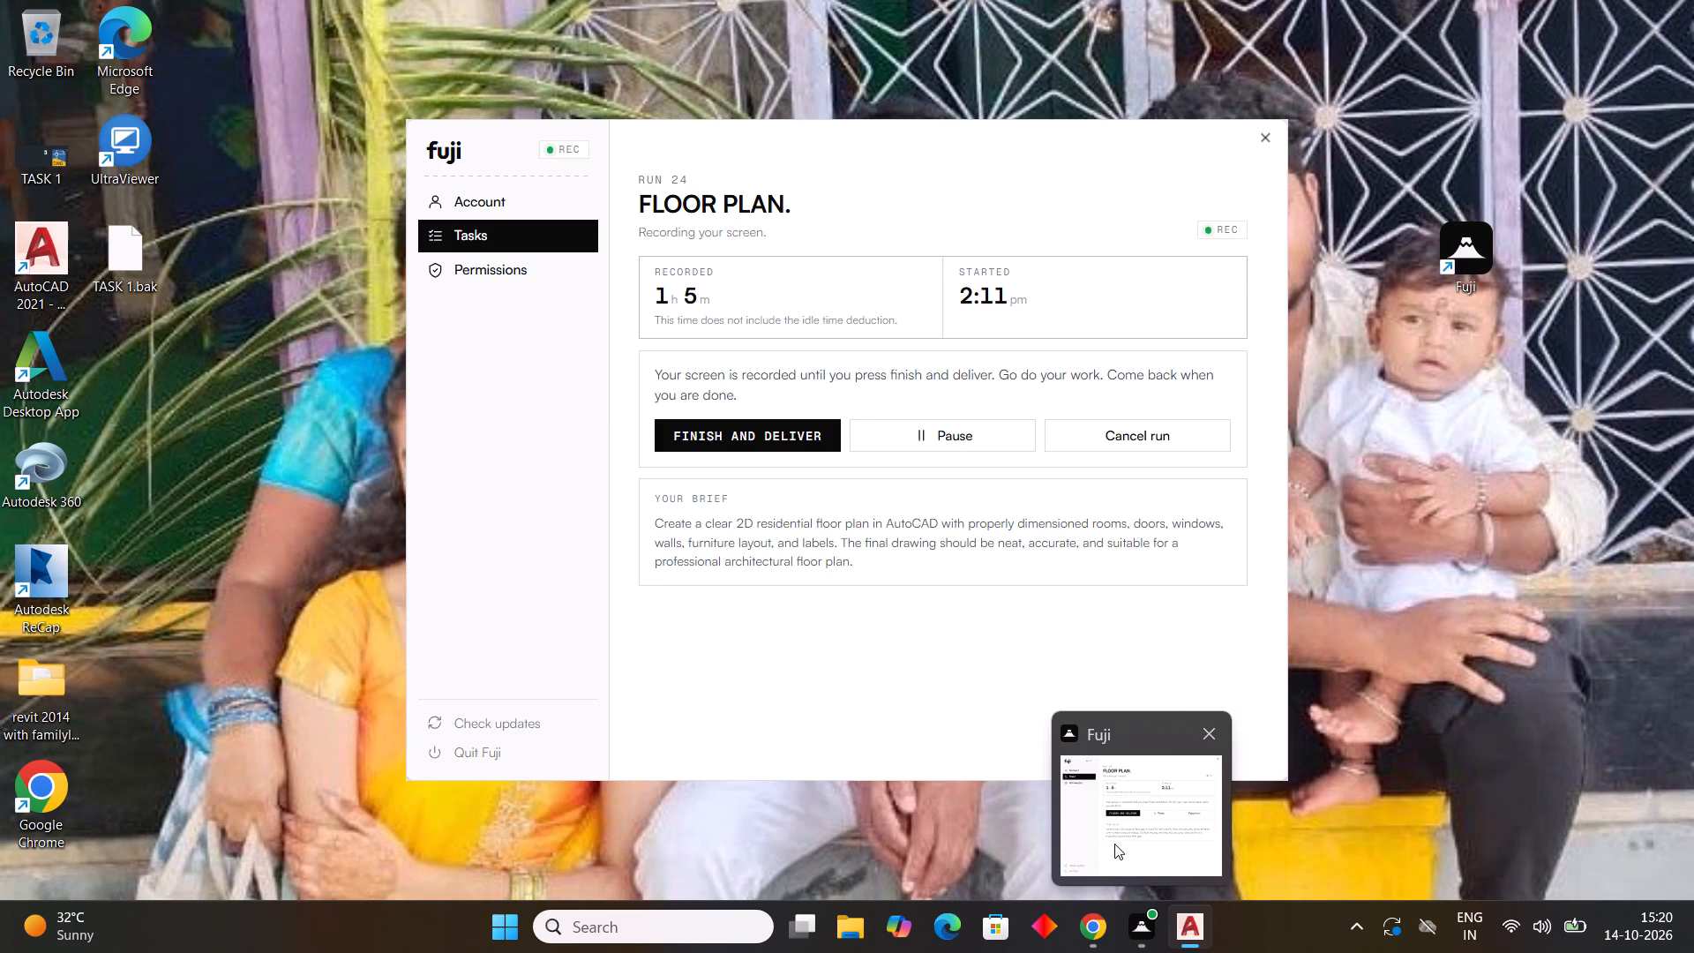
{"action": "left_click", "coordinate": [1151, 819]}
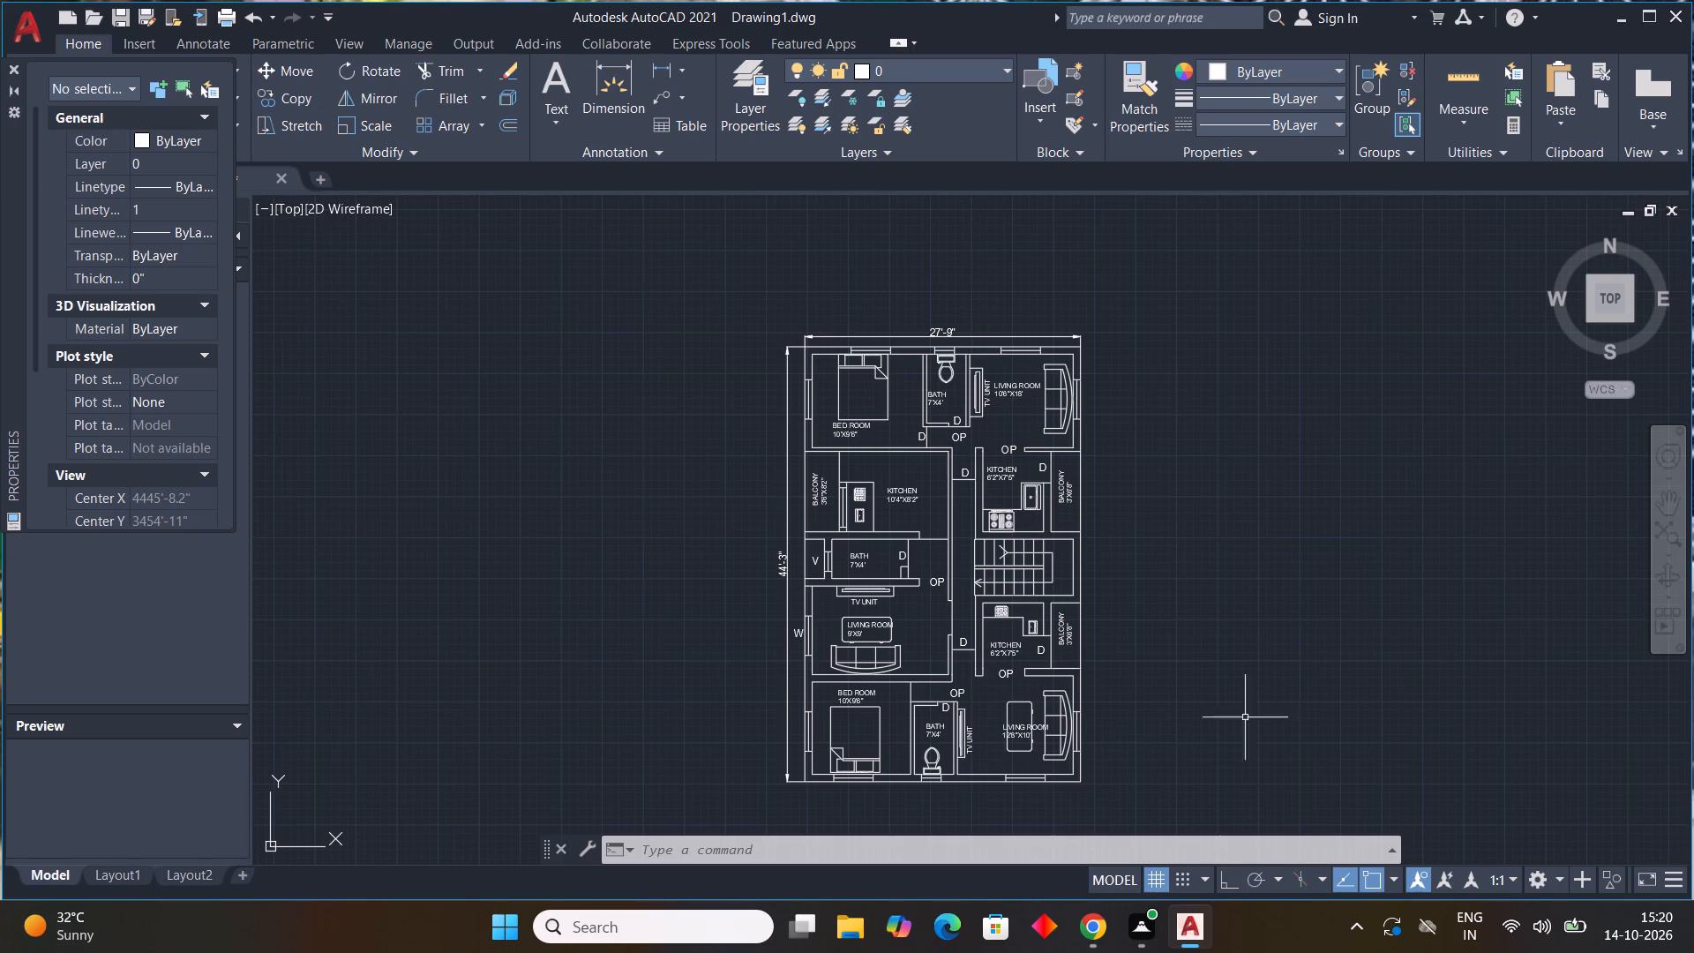
Copy the V label from beside the middle bath to just outside the window of the upper 7'X4' bath.
{"action": "scroll", "coordinate": [846, 415], "scroll_direction": "up", "scroll_amount": 1}
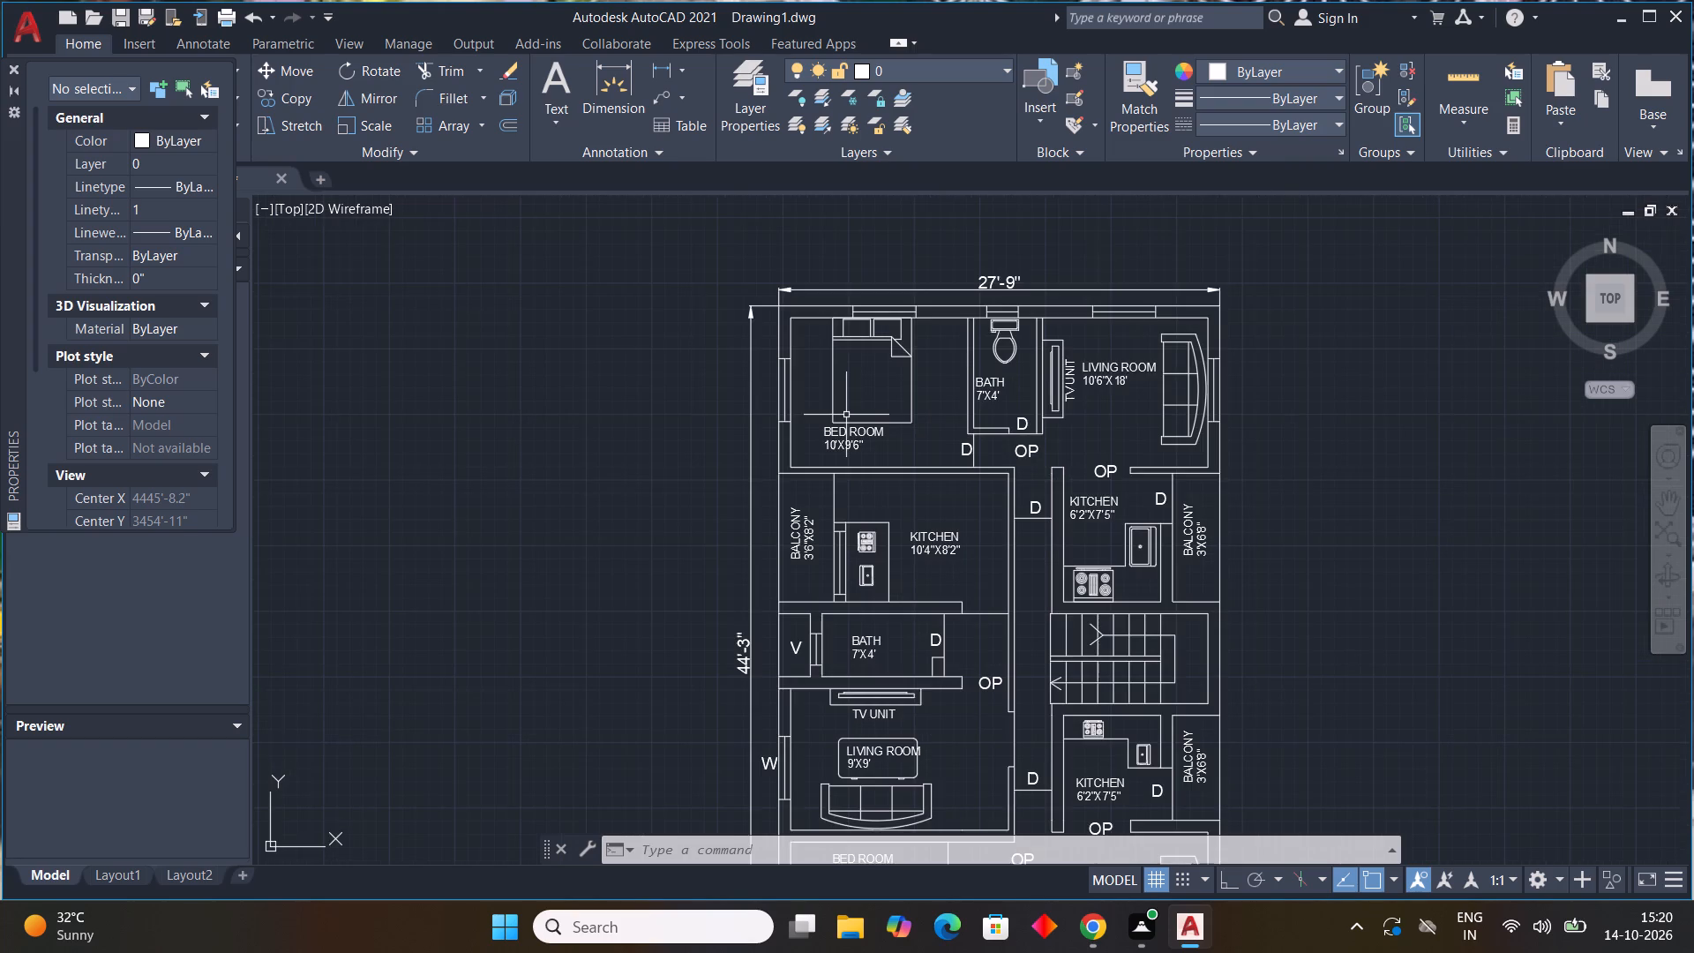
{"action": "scroll", "coordinate": [846, 415], "scroll_direction": "down", "scroll_amount": 1}
{"action": "scroll", "coordinate": [801, 563], "scroll_direction": "up", "scroll_amount": 1}
{"action": "middle_click_drag", "start_coordinate": [787, 552], "coordinate": [747, 393]}
{"action": "scroll", "coordinate": [803, 419], "scroll_direction": "up", "scroll_amount": 4}
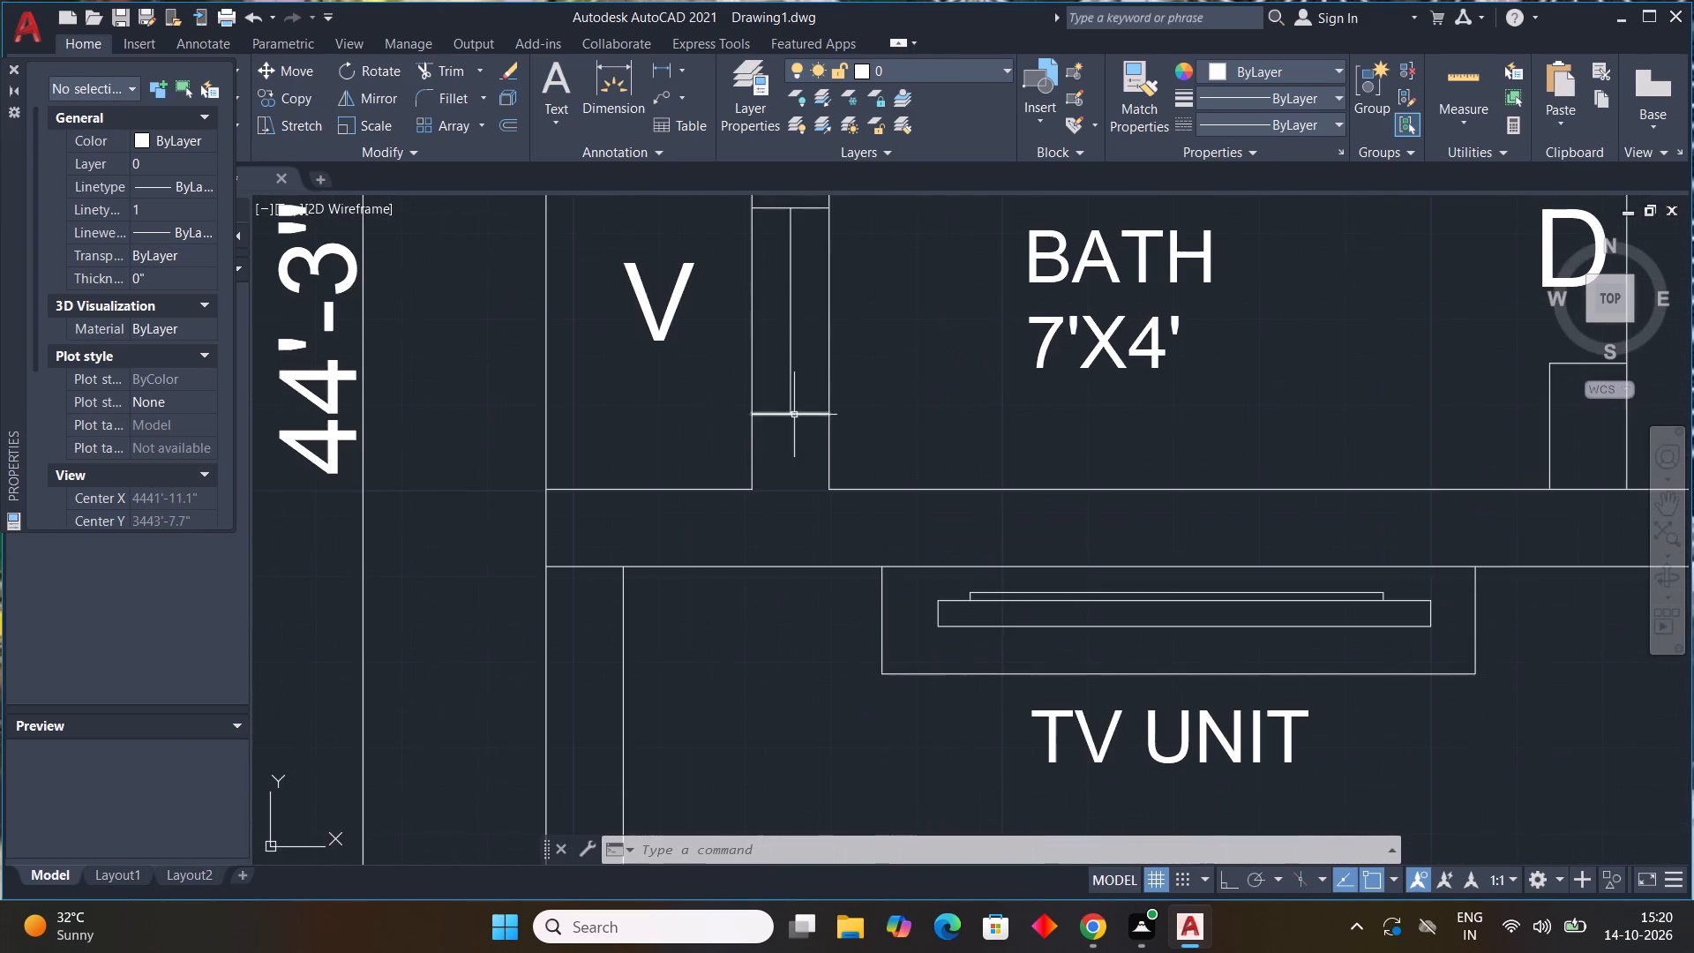
{"action": "left_click", "coordinate": [665, 331]}
{"action": "type", "text": "CO"}
{"action": "key", "text": "space"}
{"action": "left_click", "coordinate": [666, 328]}
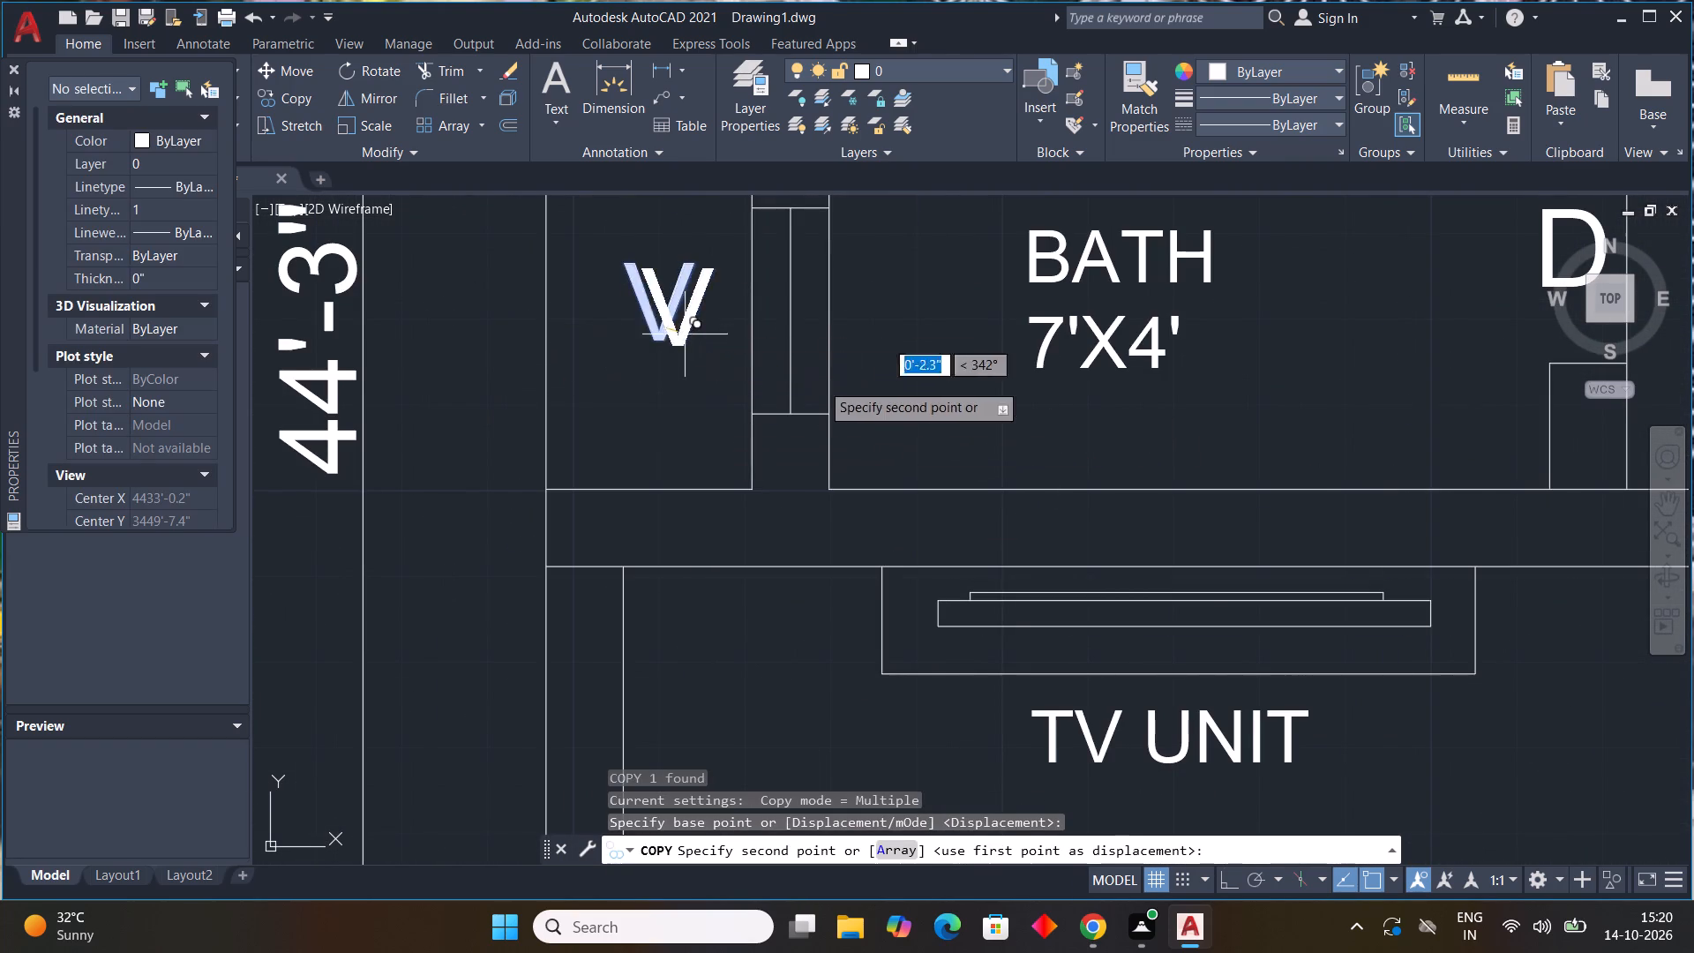
{"action": "scroll", "coordinate": [903, 430], "scroll_direction": "down", "scroll_amount": 4}
{"action": "middle_click_drag", "start_coordinate": [1109, 337], "coordinate": [892, 559]}
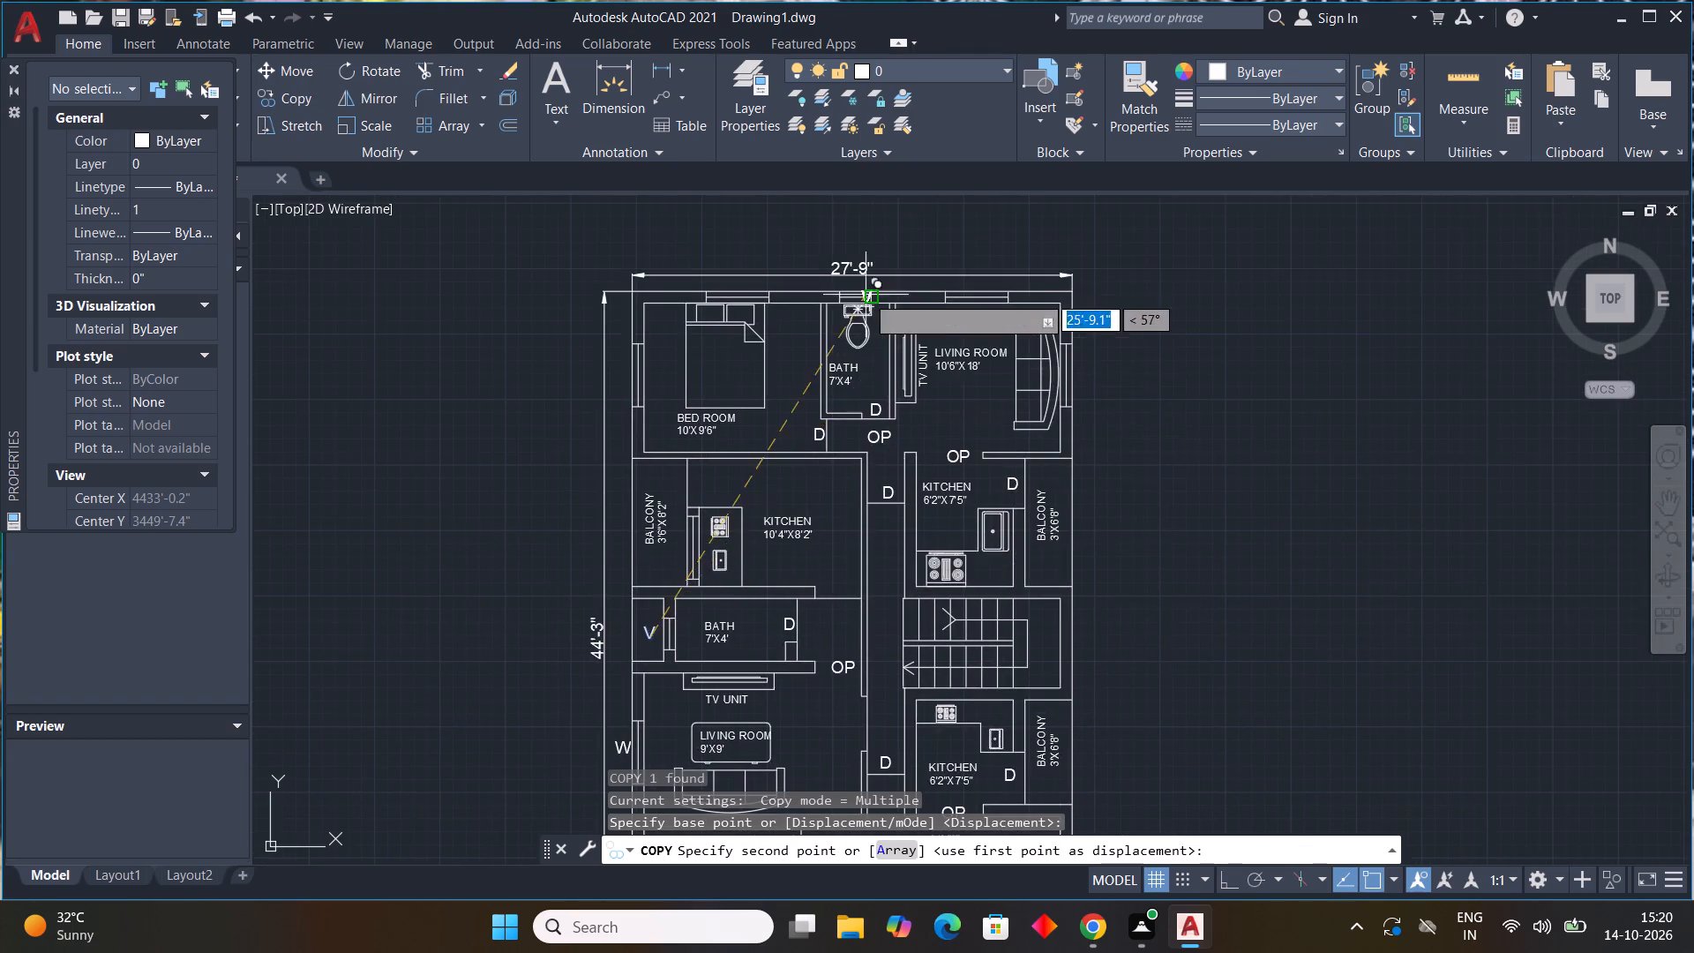
{"action": "scroll", "coordinate": [865, 290], "scroll_direction": "up", "scroll_amount": 4}
{"action": "left_click", "coordinate": [832, 294]}
Place another V copy just outside the window of the lower 7'X4' bath and end the copying.
{"action": "scroll", "coordinate": [1023, 449], "scroll_direction": "down", "scroll_amount": 3}
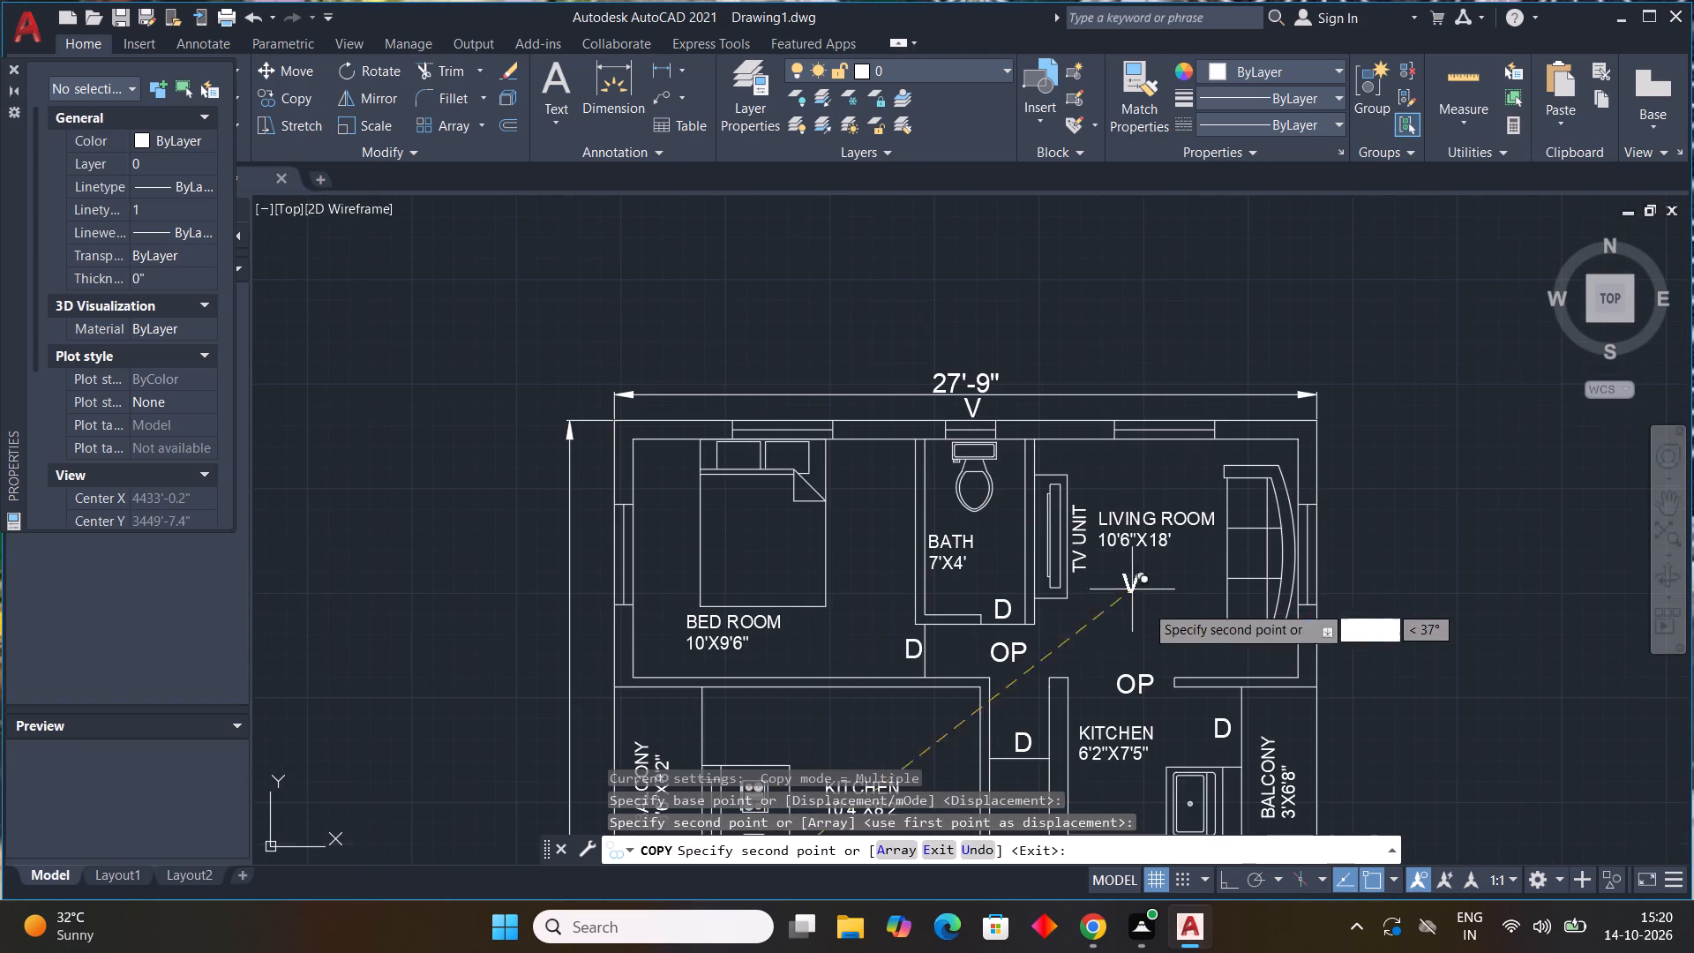
{"action": "middle_click_drag", "start_coordinate": [1152, 624], "coordinate": [1212, 210]}
{"action": "scroll", "coordinate": [1181, 304], "scroll_direction": "down", "scroll_amount": 2}
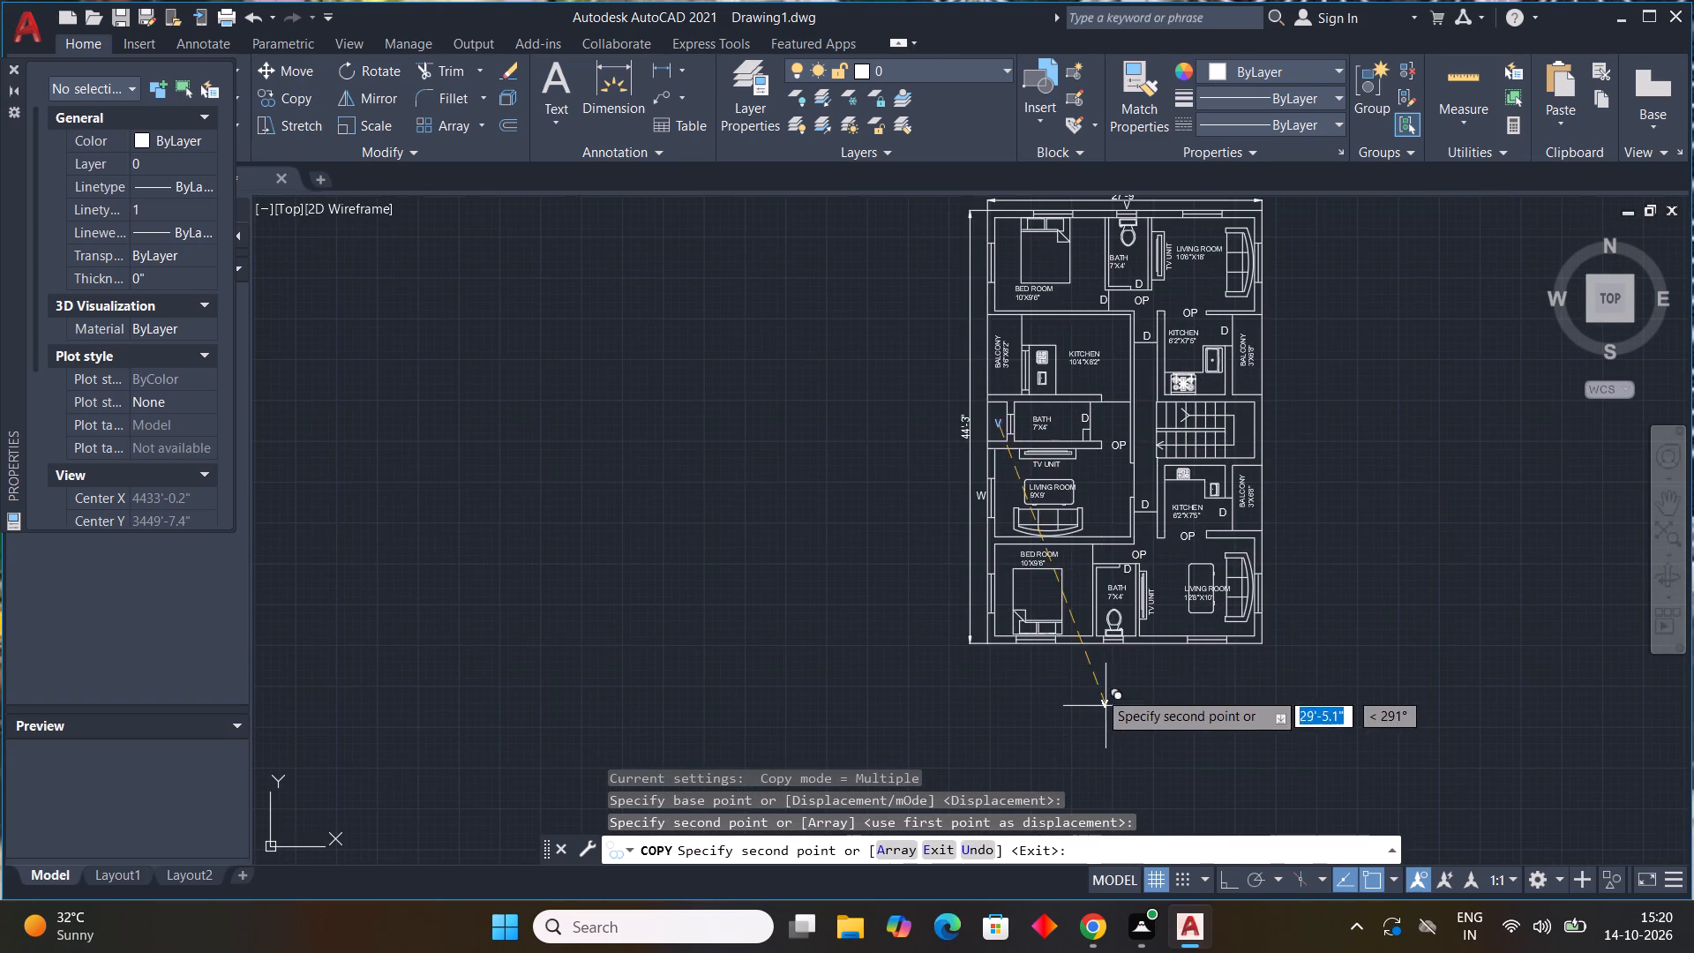
{"action": "scroll", "coordinate": [1089, 662], "scroll_direction": "up", "scroll_amount": 3}
{"action": "left_click", "coordinate": [1208, 635]}
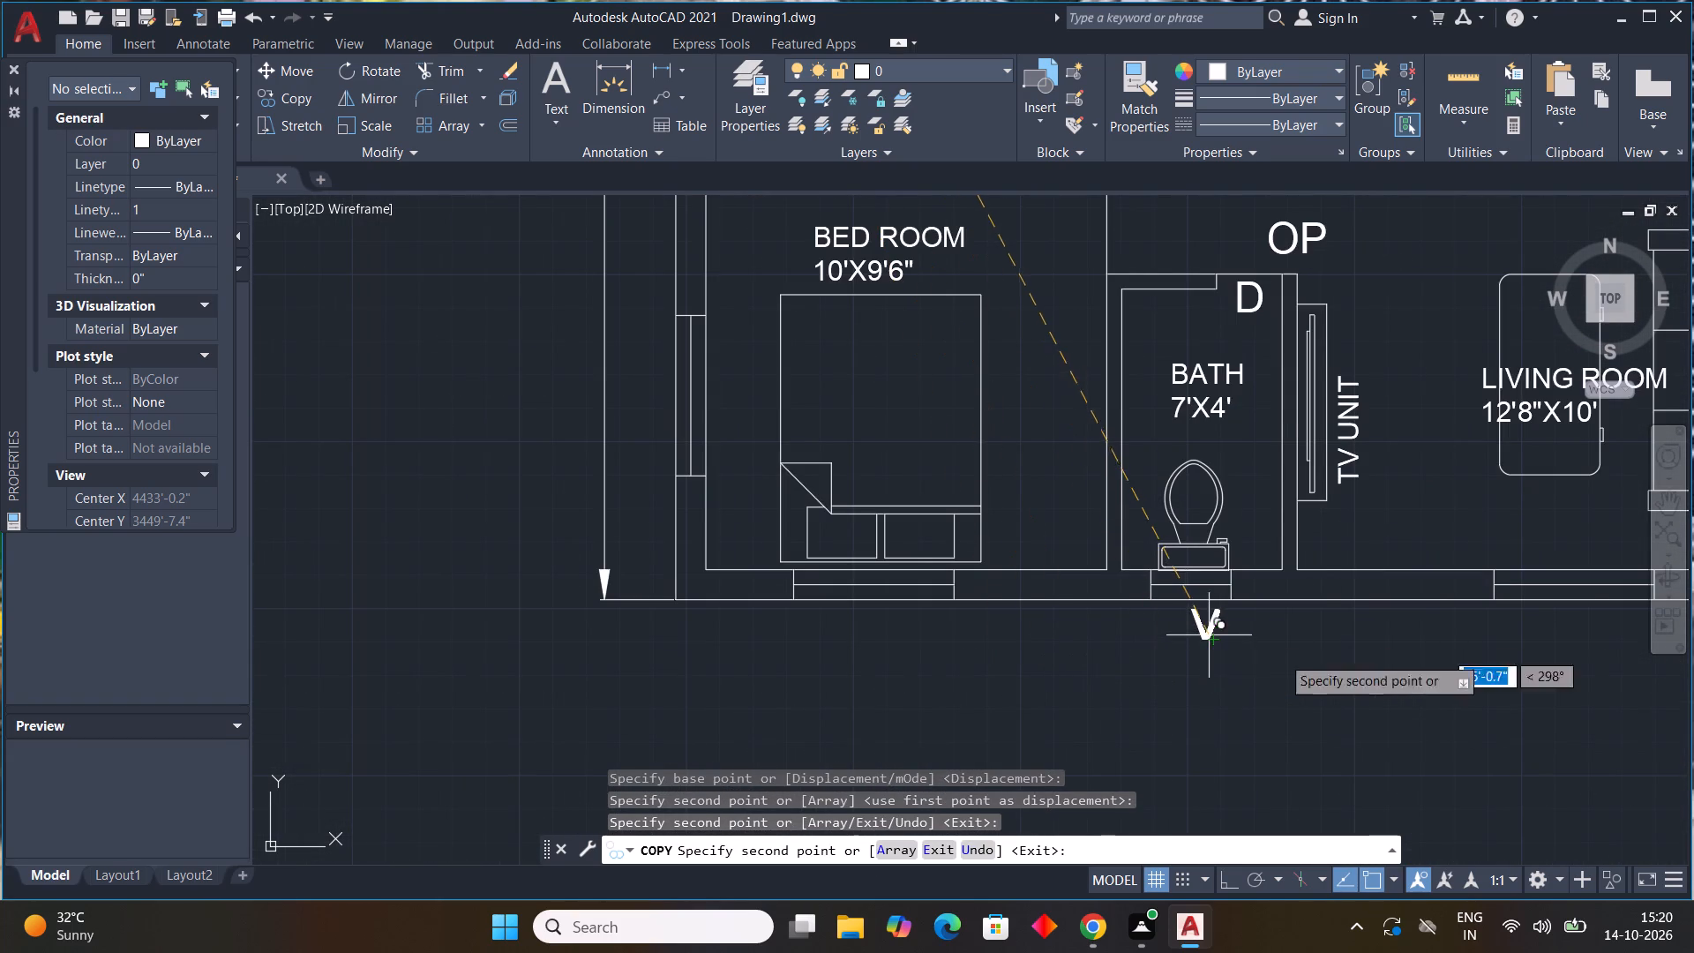
{"action": "key", "text": "Escape"}
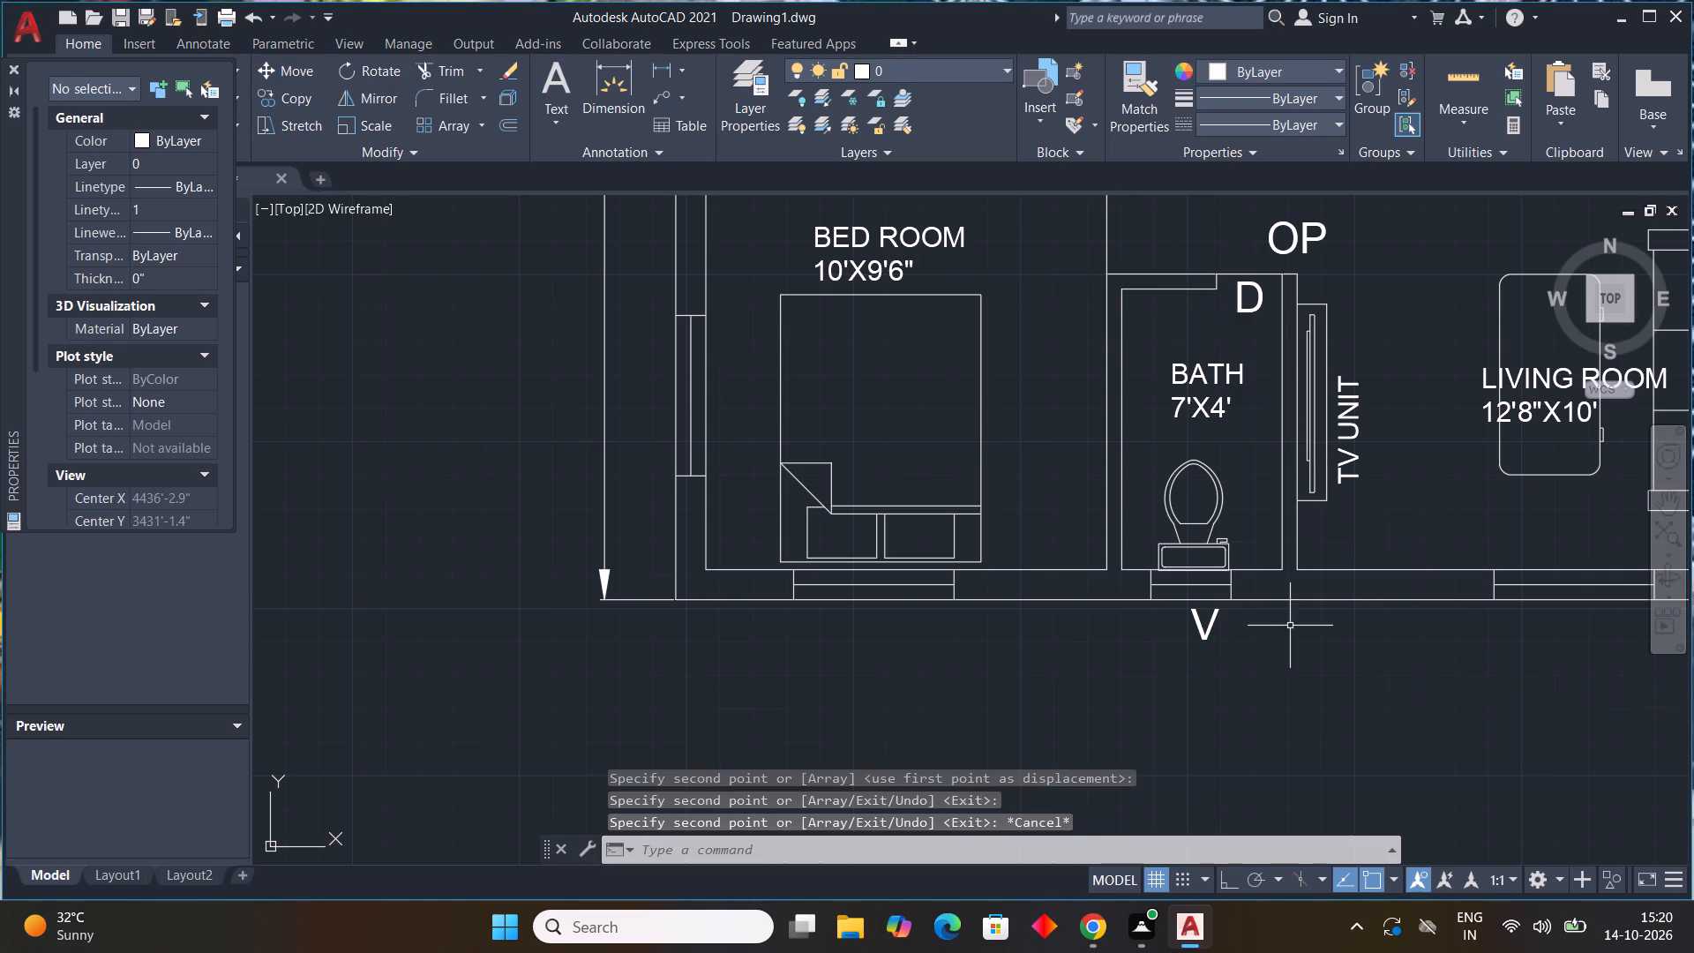
Copy the W label from beside the 9'X9' living room into the 3'6"X8'2" balcony, next to the kitchen window.
{"action": "scroll", "coordinate": [1290, 626], "scroll_direction": "down", "scroll_amount": 5}
{"action": "scroll", "coordinate": [1248, 488], "scroll_direction": "up", "scroll_amount": 4}
{"action": "scroll", "coordinate": [1287, 579], "scroll_direction": "down", "scroll_amount": 1}
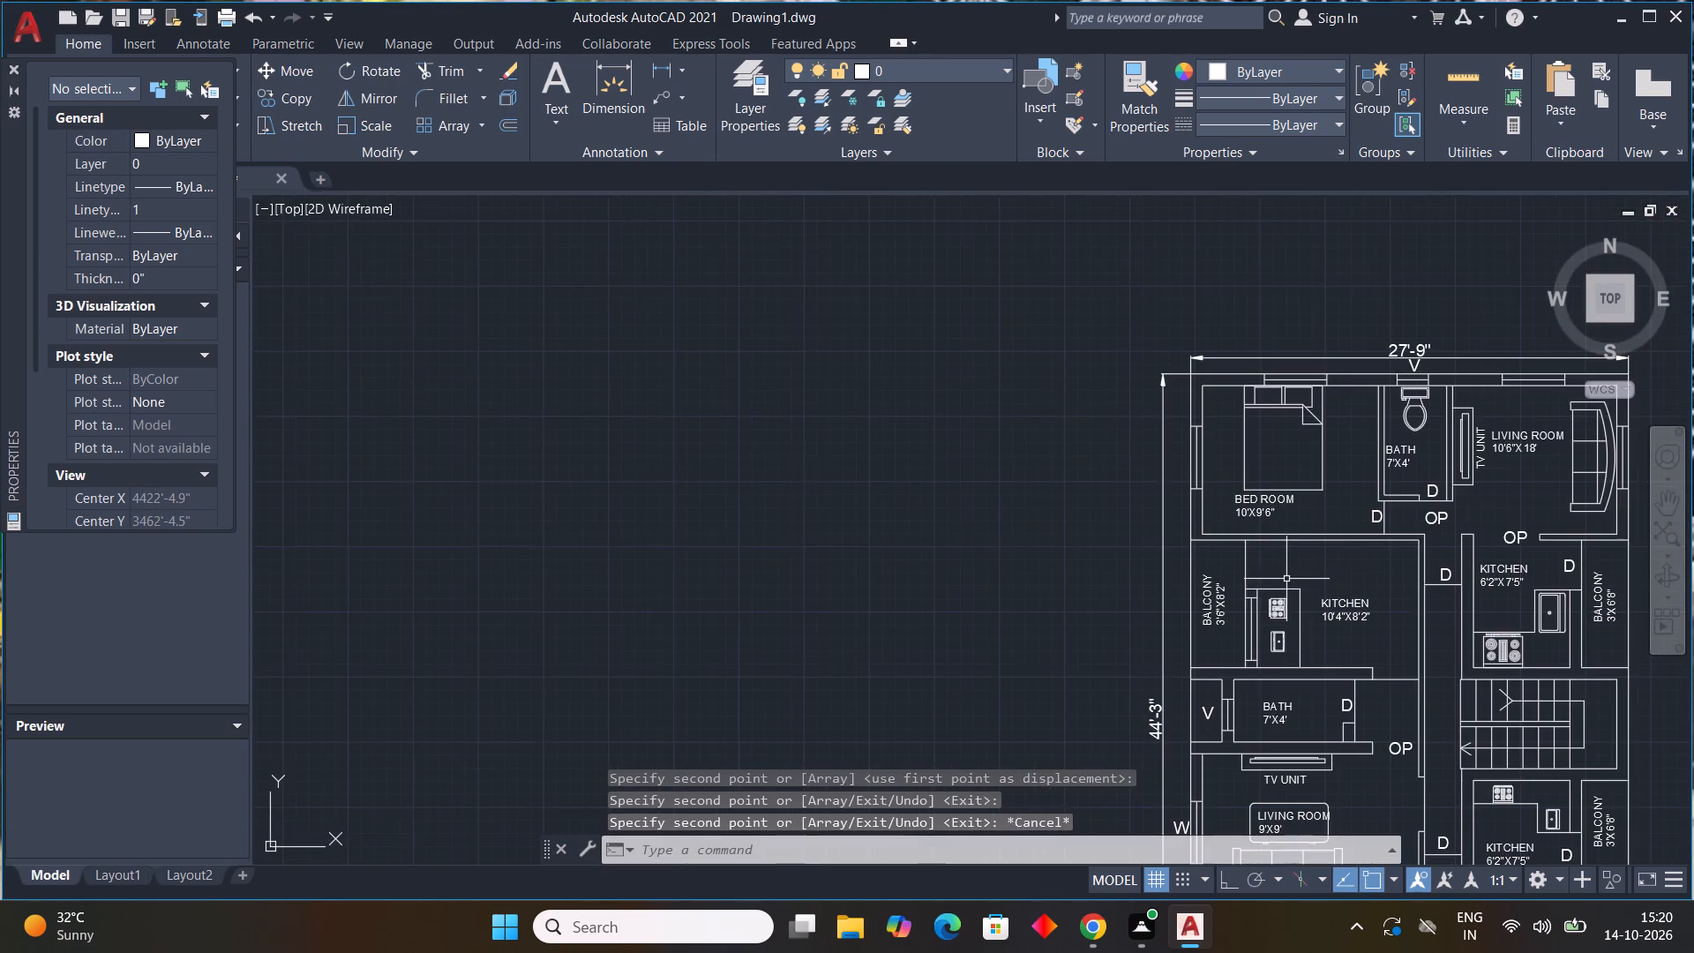
{"action": "middle_click_drag", "start_coordinate": [1277, 578], "coordinate": [1103, 385]}
{"action": "scroll", "coordinate": [1020, 643], "scroll_direction": "up", "scroll_amount": 3}
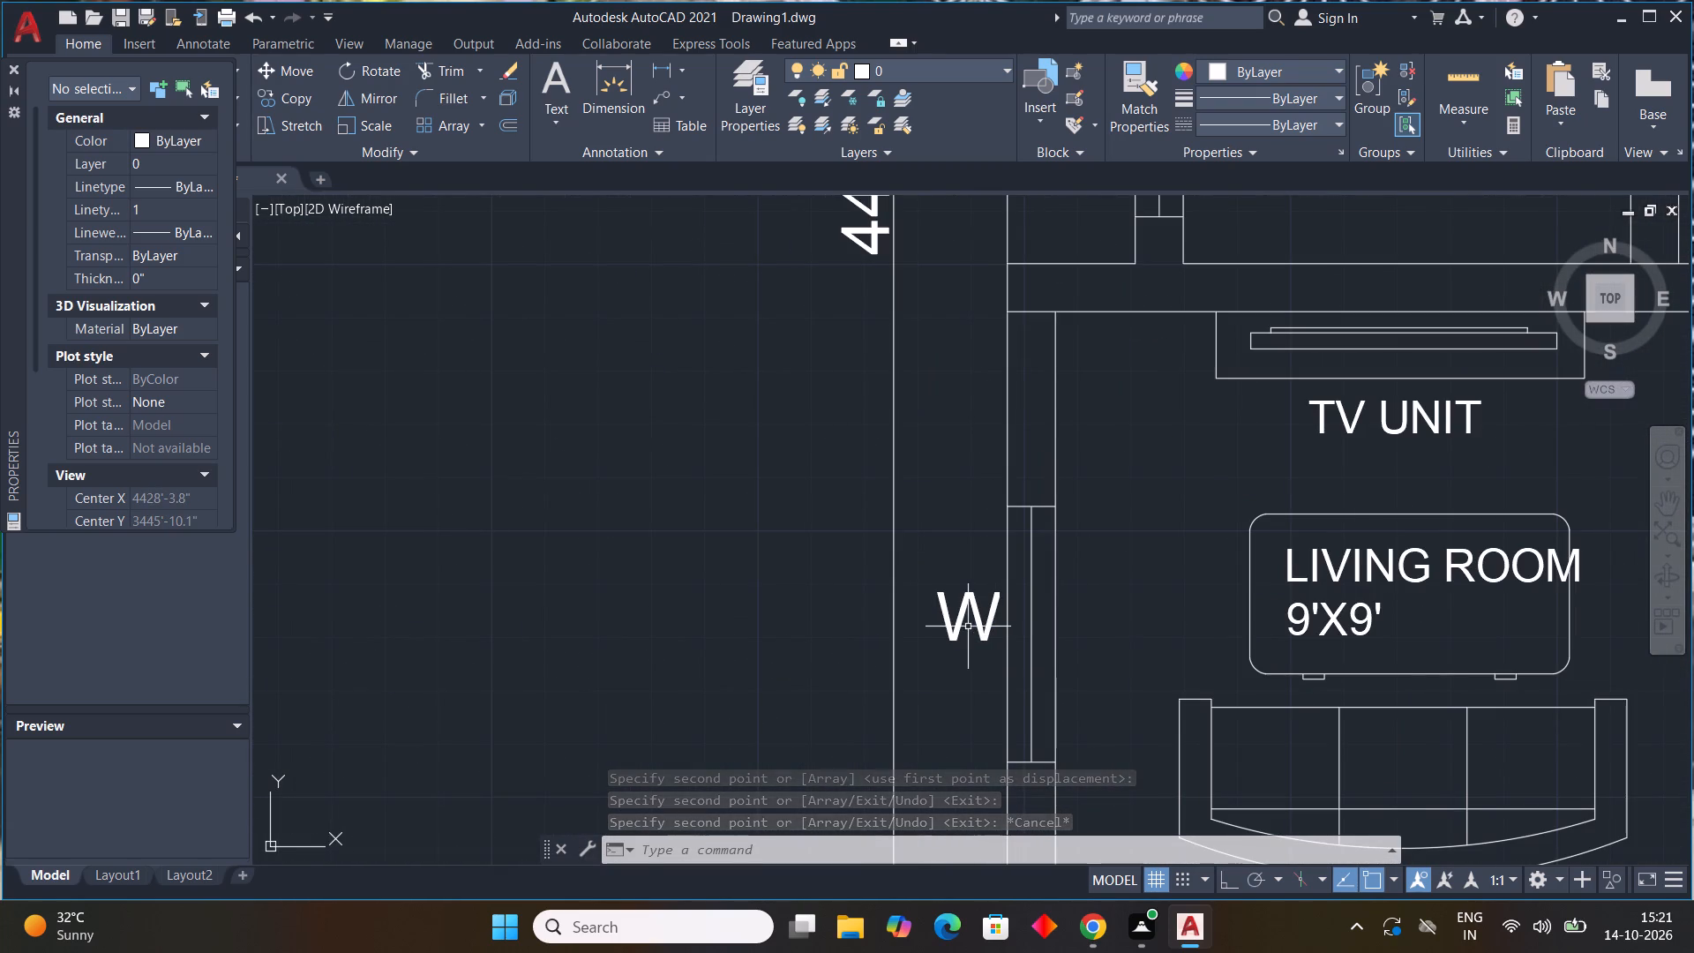
{"action": "left_click", "coordinate": [968, 627]}
{"action": "left_click", "coordinate": [972, 622]}
{"action": "left_click", "coordinate": [975, 614]}
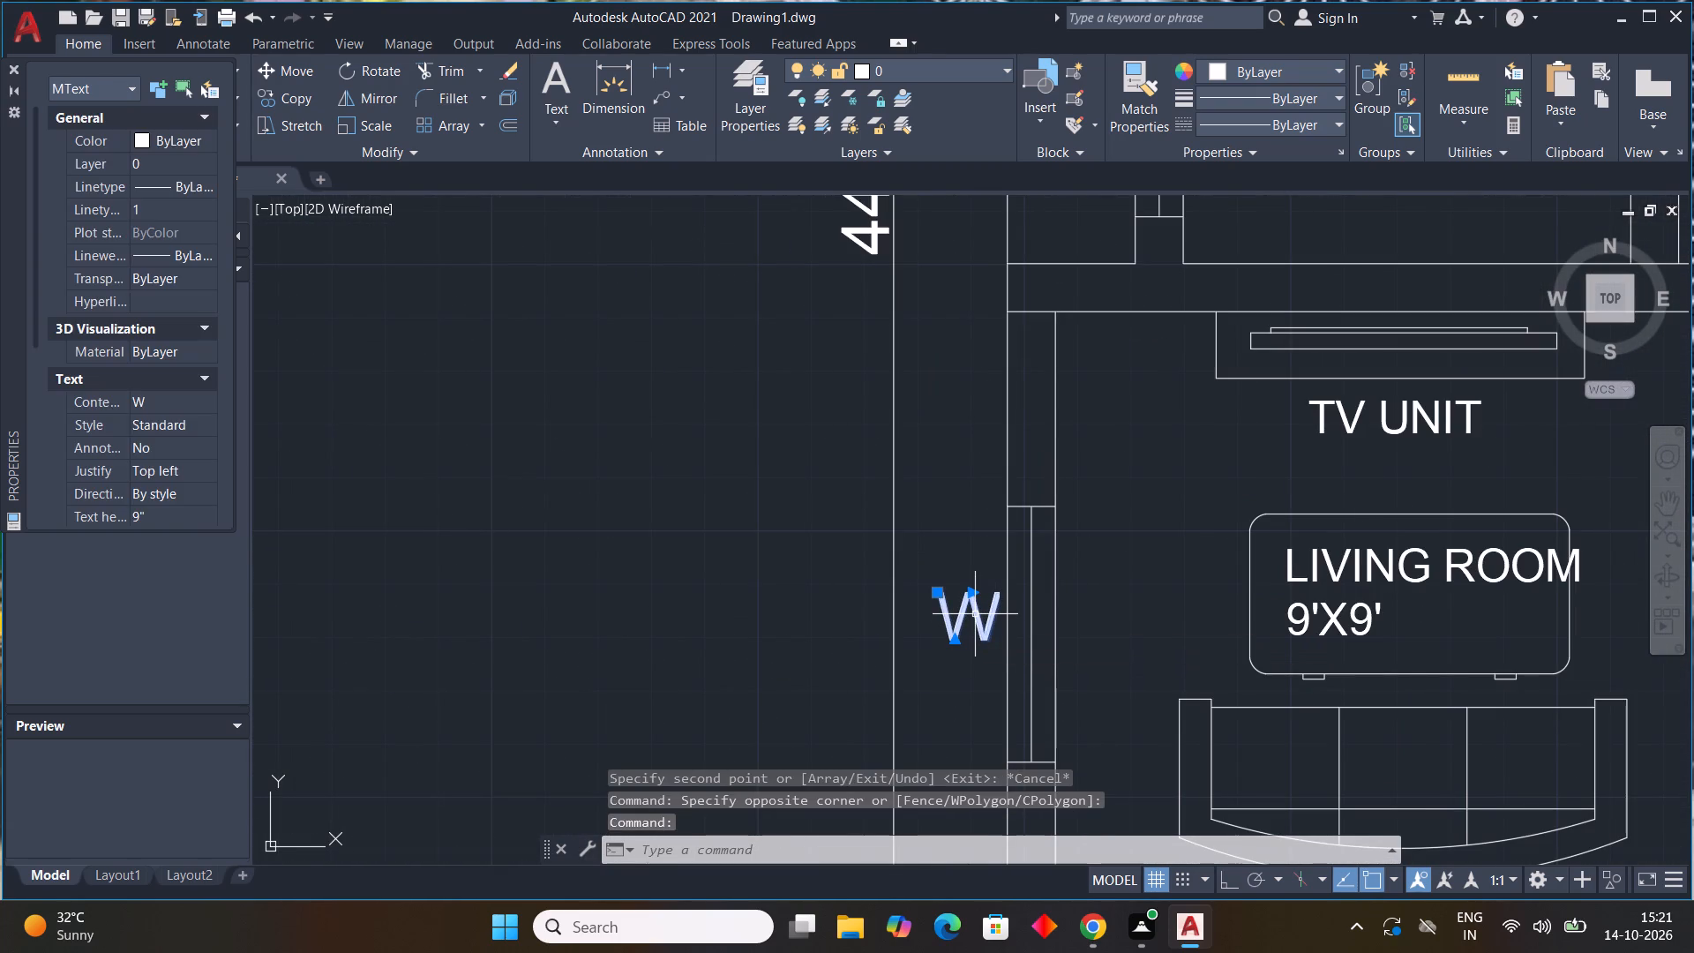
{"action": "type", "text": "CO"}
{"action": "key", "text": "space"}
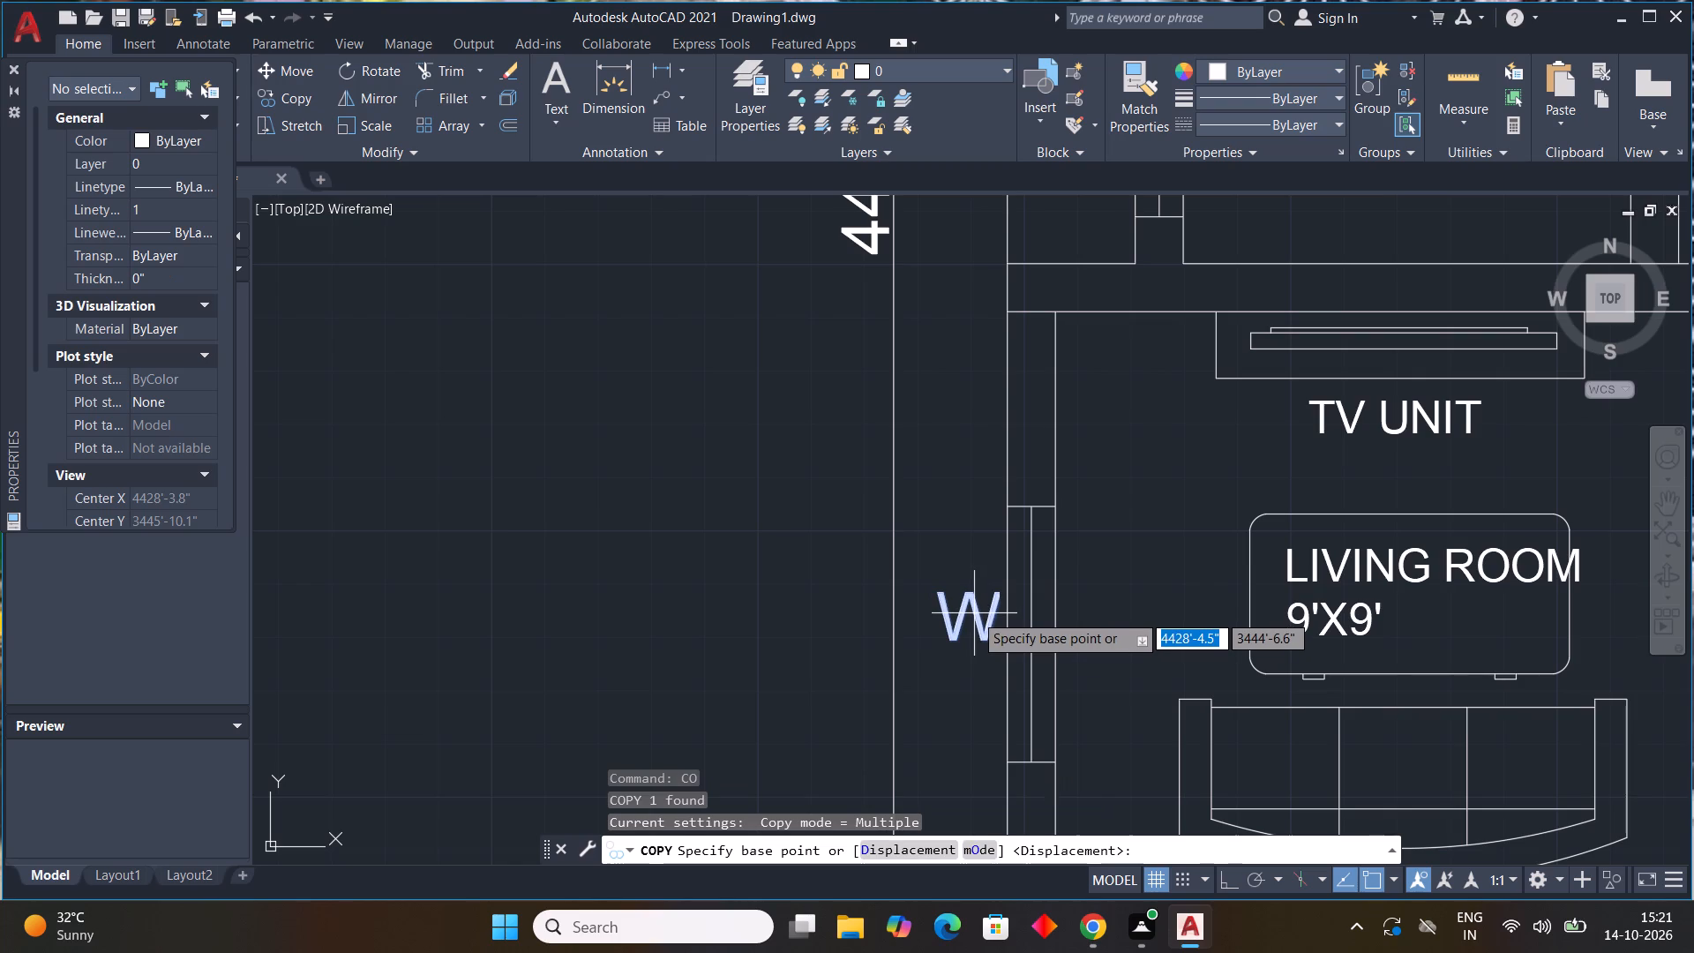
{"action": "left_click", "coordinate": [956, 605]}
{"action": "middle_click_drag", "start_coordinate": [926, 499], "coordinate": [855, 877]}
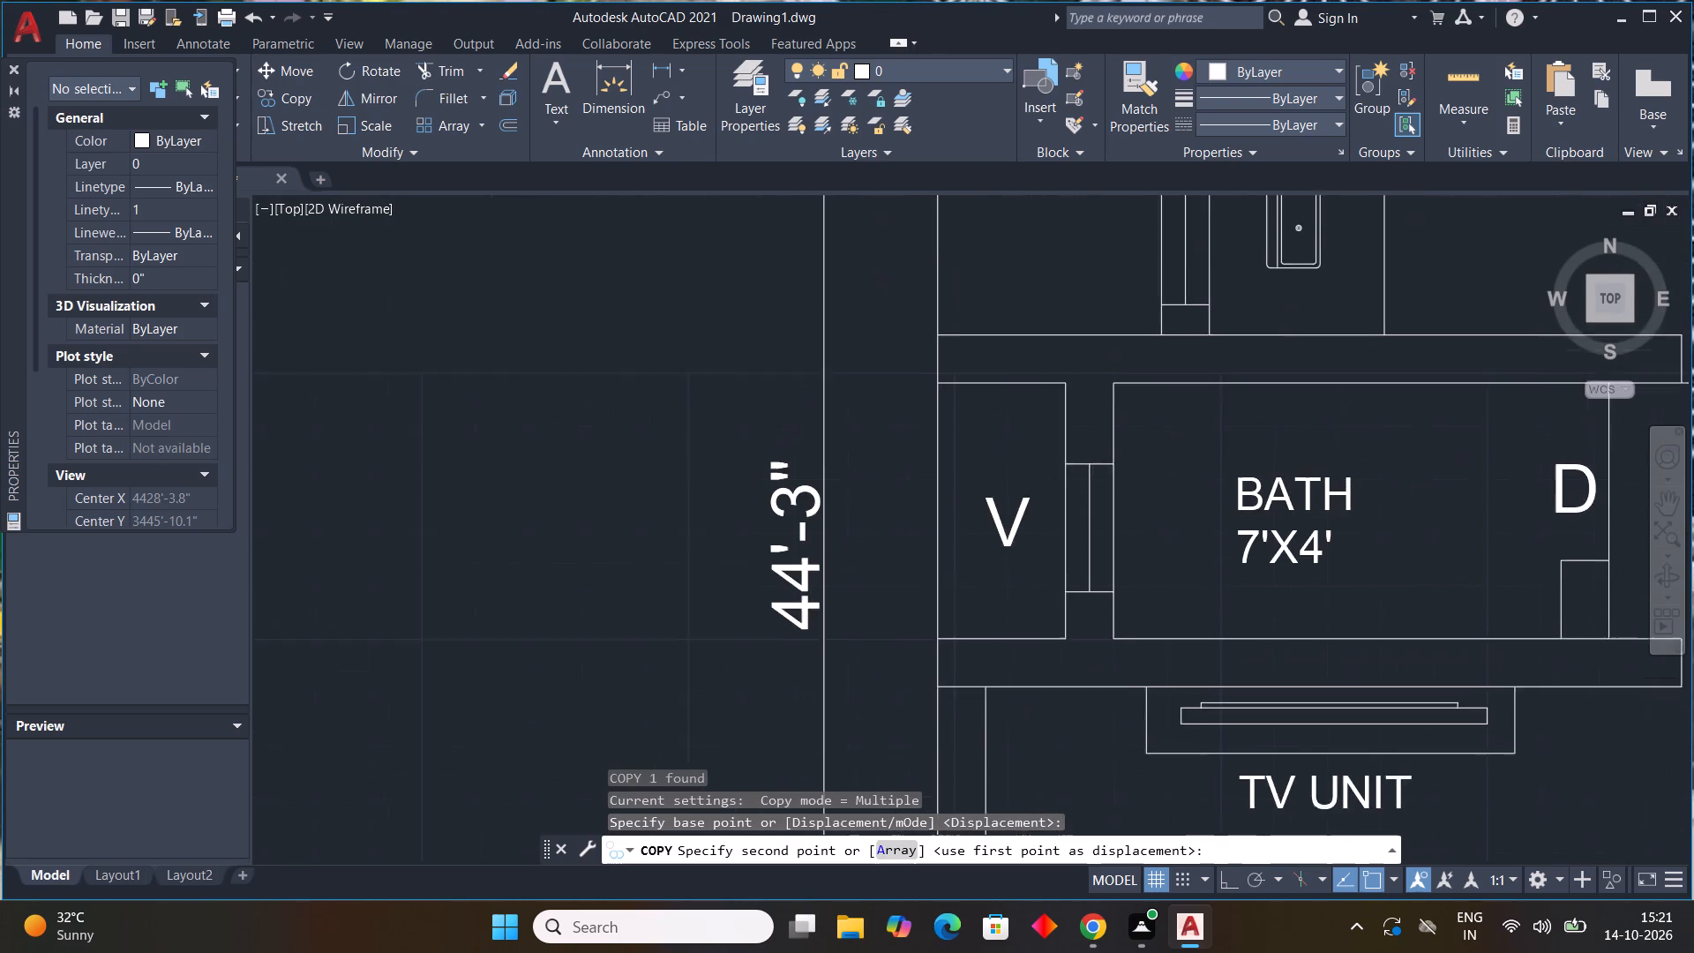
{"action": "middle_click_drag", "start_coordinate": [855, 877], "coordinate": [849, 904]}
{"action": "middle_click_drag", "start_coordinate": [906, 541], "coordinate": [686, 876]}
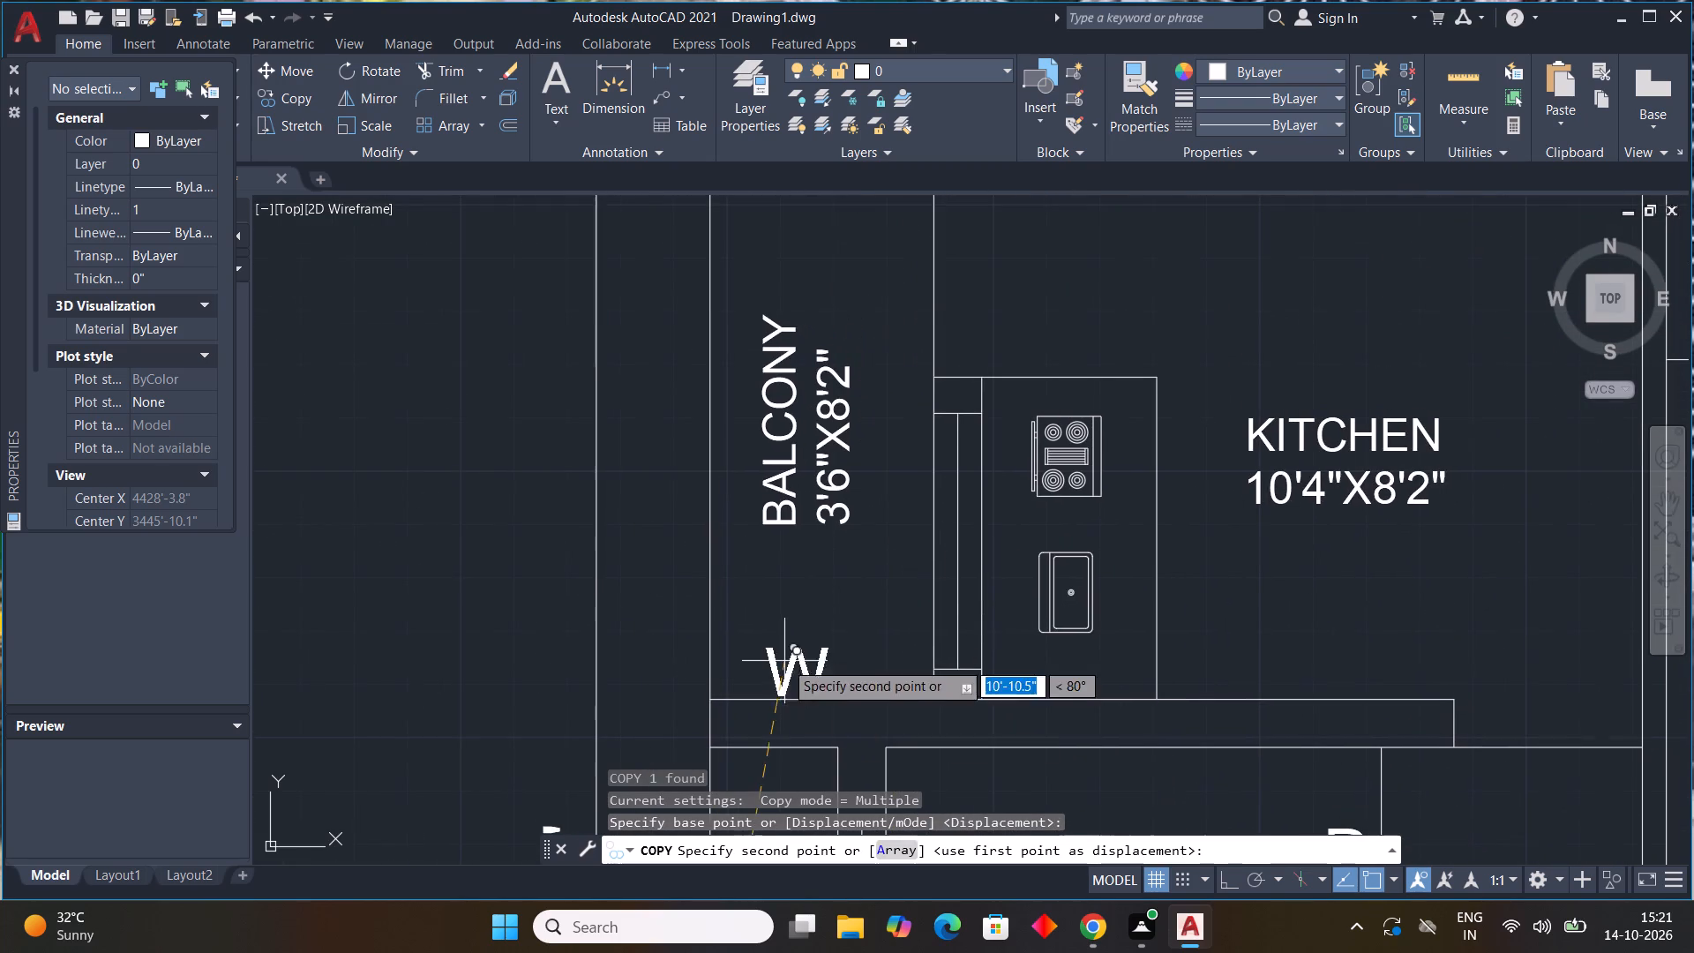
{"action": "left_click", "coordinate": [877, 537]}
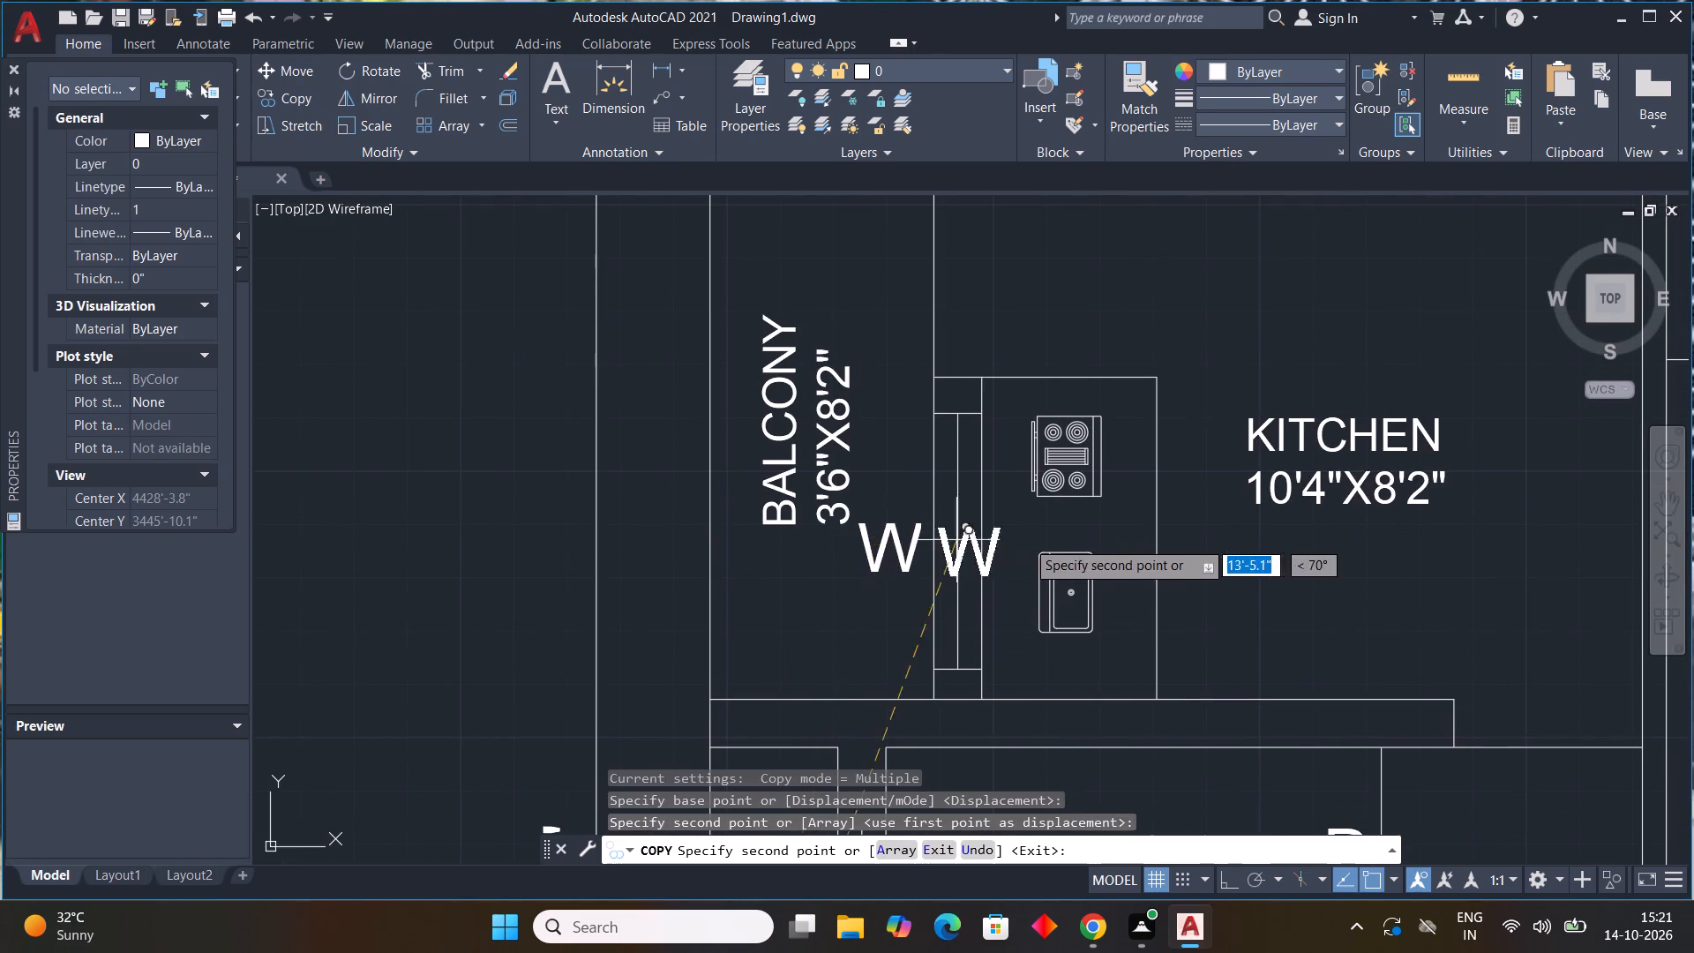
Place W copies just outside the side and top windows of the upper 10'X9'6" bedroom.
{"action": "scroll", "coordinate": [1053, 540], "scroll_direction": "down", "scroll_amount": 3}
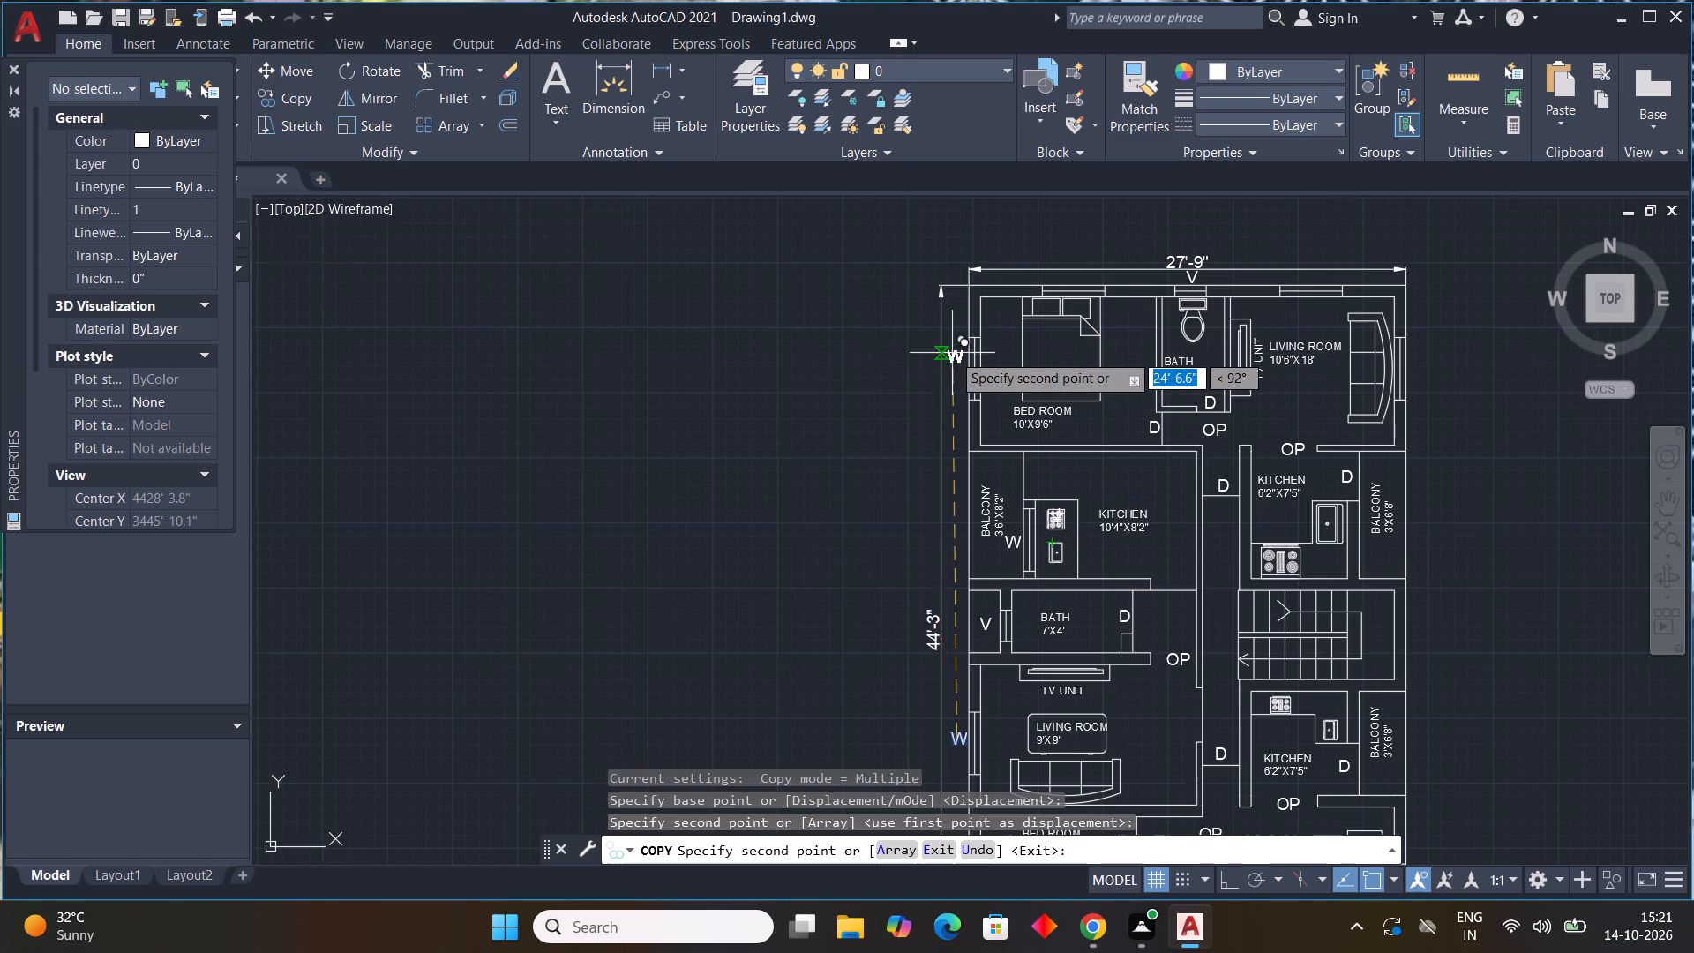
{"action": "scroll", "coordinate": [952, 353], "scroll_direction": "up", "scroll_amount": 3}
{"action": "left_click", "coordinate": [963, 397]}
{"action": "scroll", "coordinate": [996, 490], "scroll_direction": "down", "scroll_amount": 4}
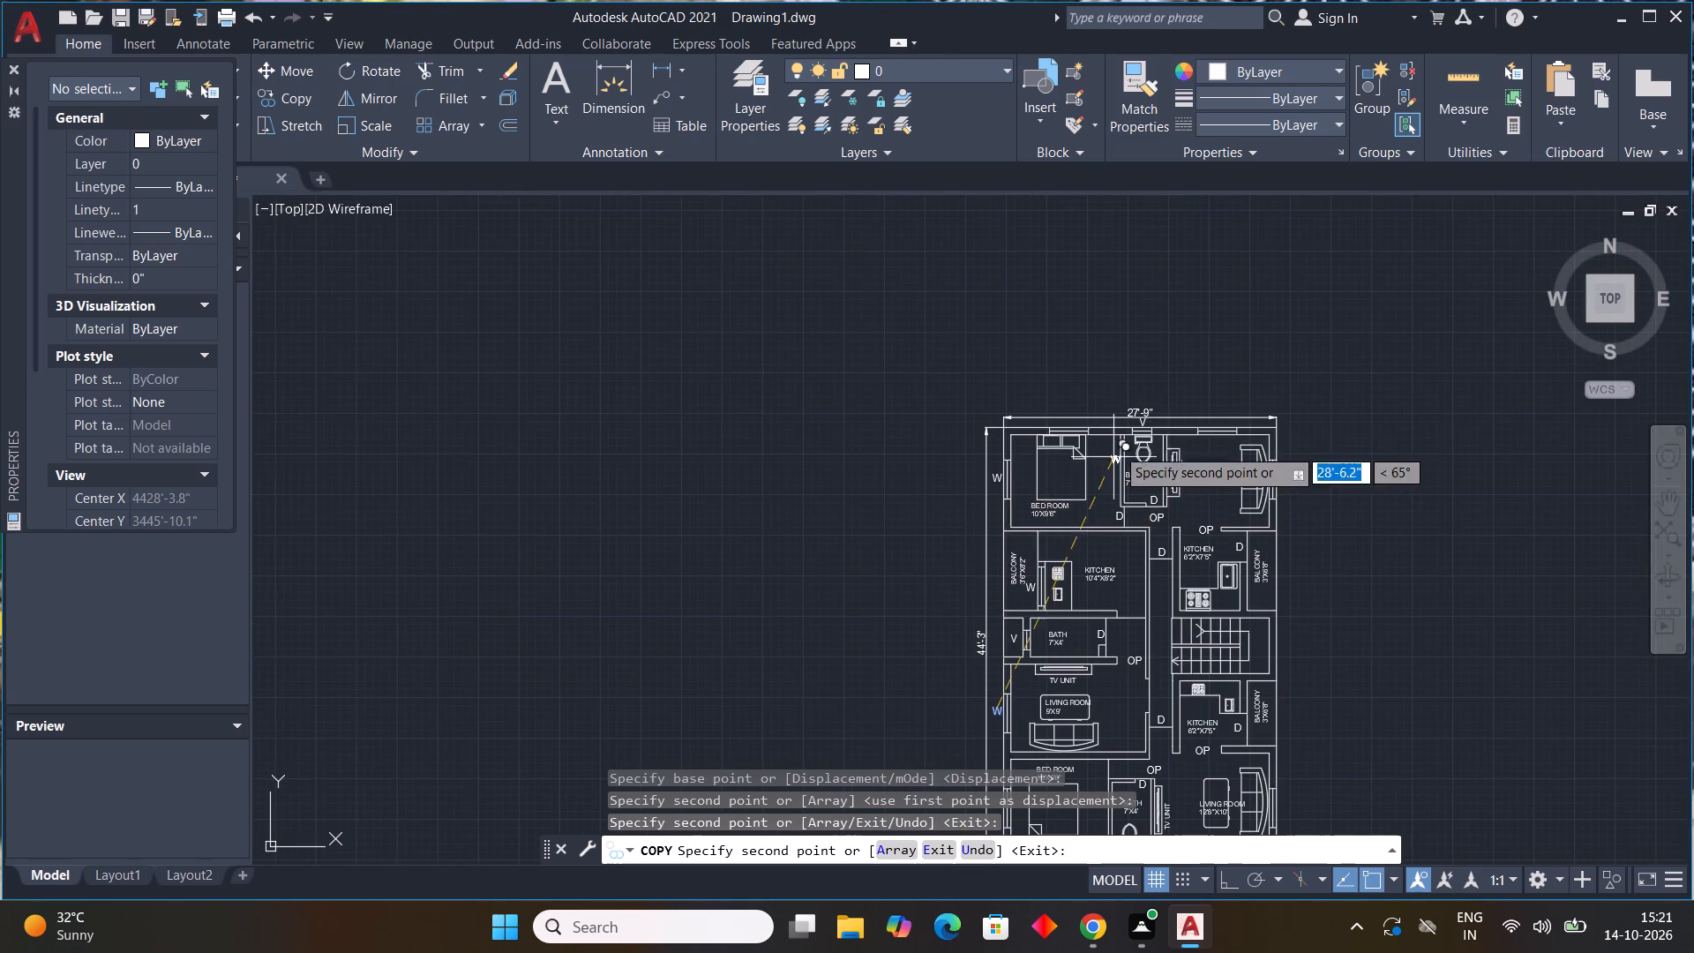
{"action": "scroll", "coordinate": [1066, 423], "scroll_direction": "up", "scroll_amount": 4}
{"action": "left_click", "coordinate": [1044, 398]}
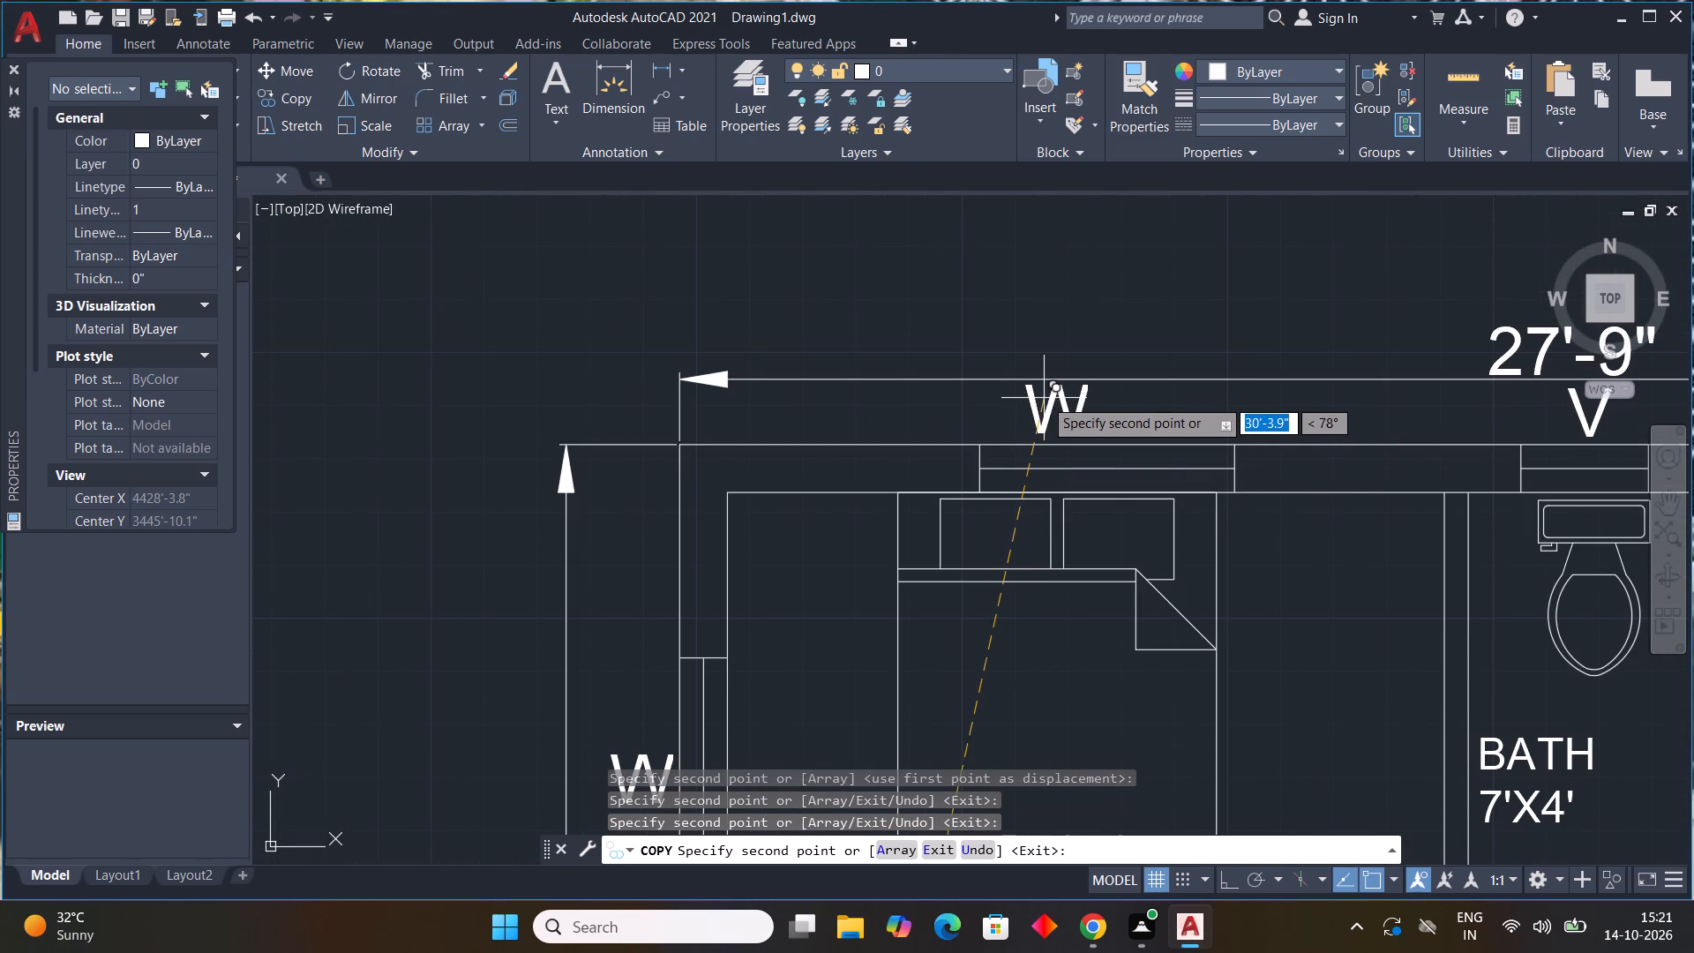
Place a W copy just outside the top window of the 10'6"X18' living room.
{"action": "middle_click_drag", "start_coordinate": [1211, 484], "coordinate": [452, 499]}
{"action": "scroll", "coordinate": [1109, 487], "scroll_direction": "down", "scroll_amount": 3}
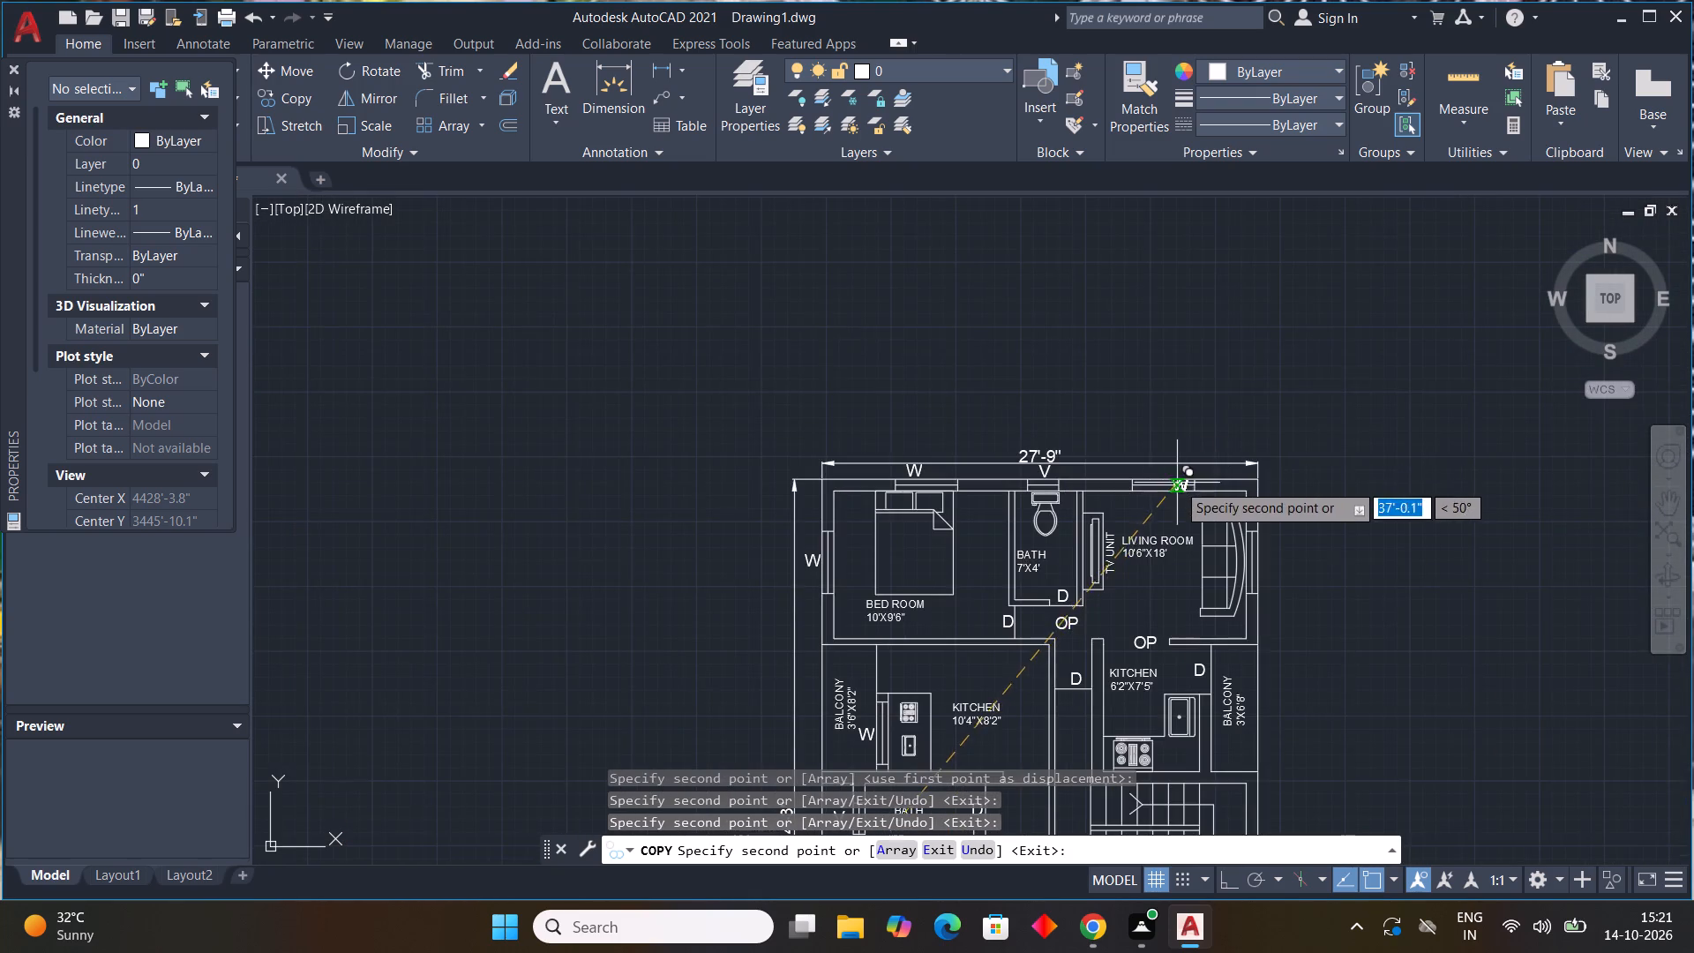
{"action": "scroll", "coordinate": [1171, 481], "scroll_direction": "up", "scroll_amount": 4}
{"action": "left_click", "coordinate": [1101, 395]}
Place W copies just outside the bottom windows of the lower 10'X9'6" bedroom and the 12'8"X10' living room.
{"action": "scroll", "coordinate": [1292, 551], "scroll_direction": "down", "scroll_amount": 3}
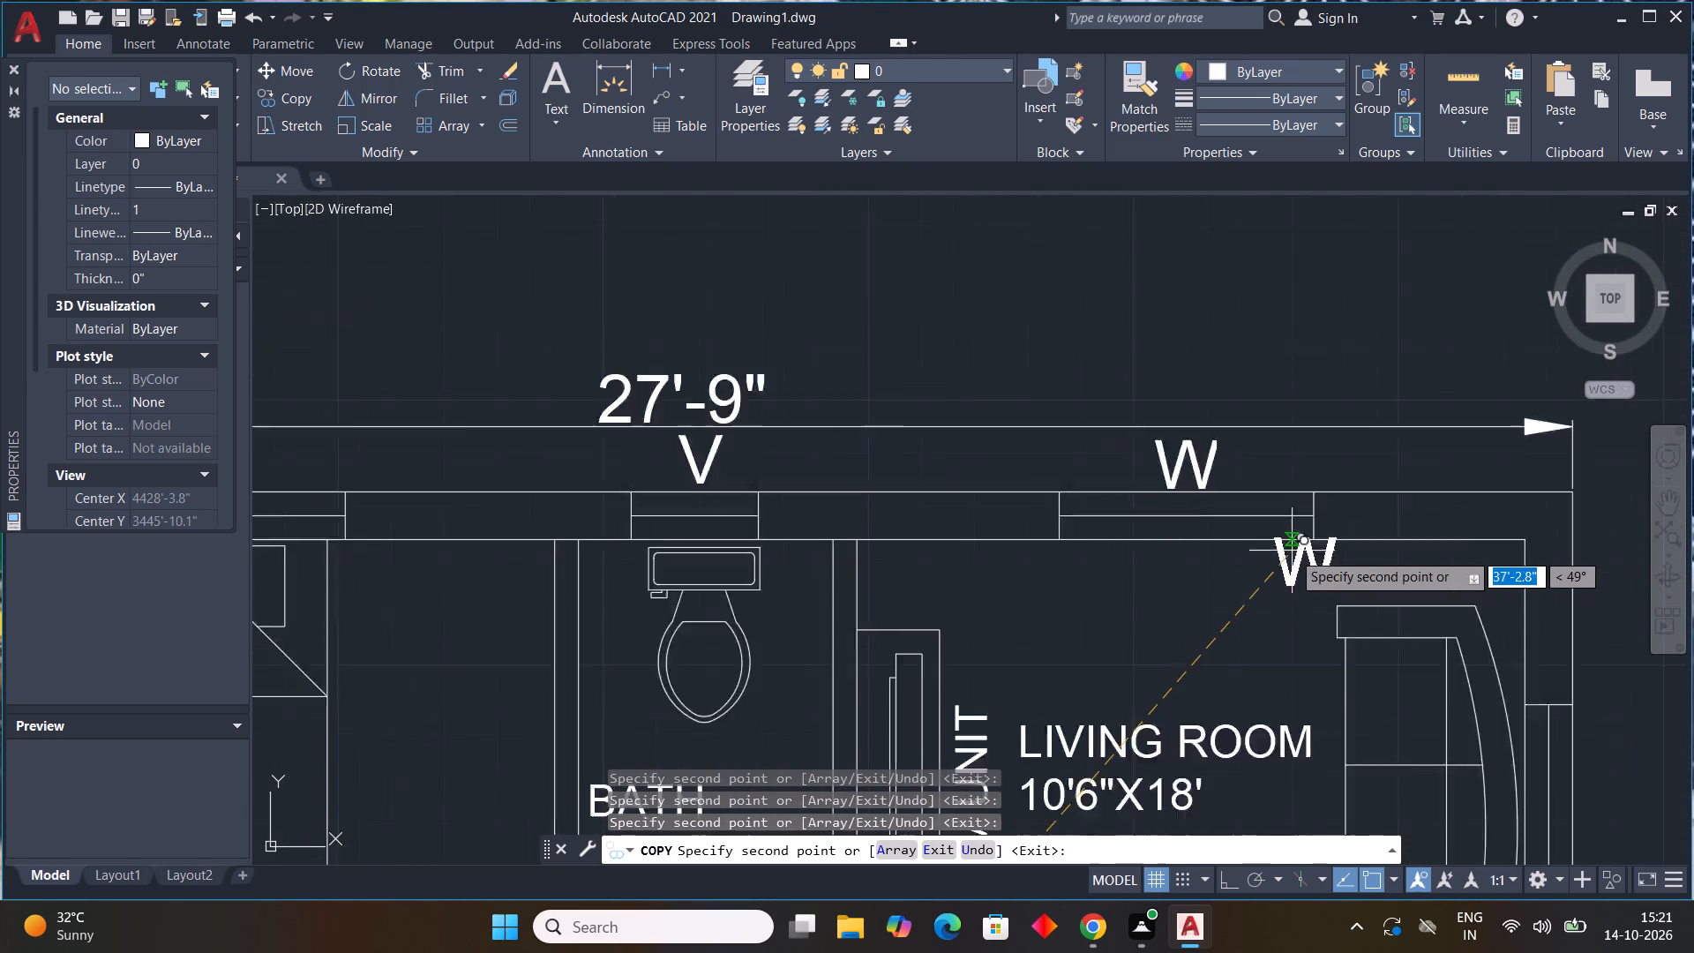
{"action": "middle_click_drag", "start_coordinate": [1404, 687], "coordinate": [1197, 300]}
{"action": "scroll", "coordinate": [1264, 404], "scroll_direction": "down", "scroll_amount": 3}
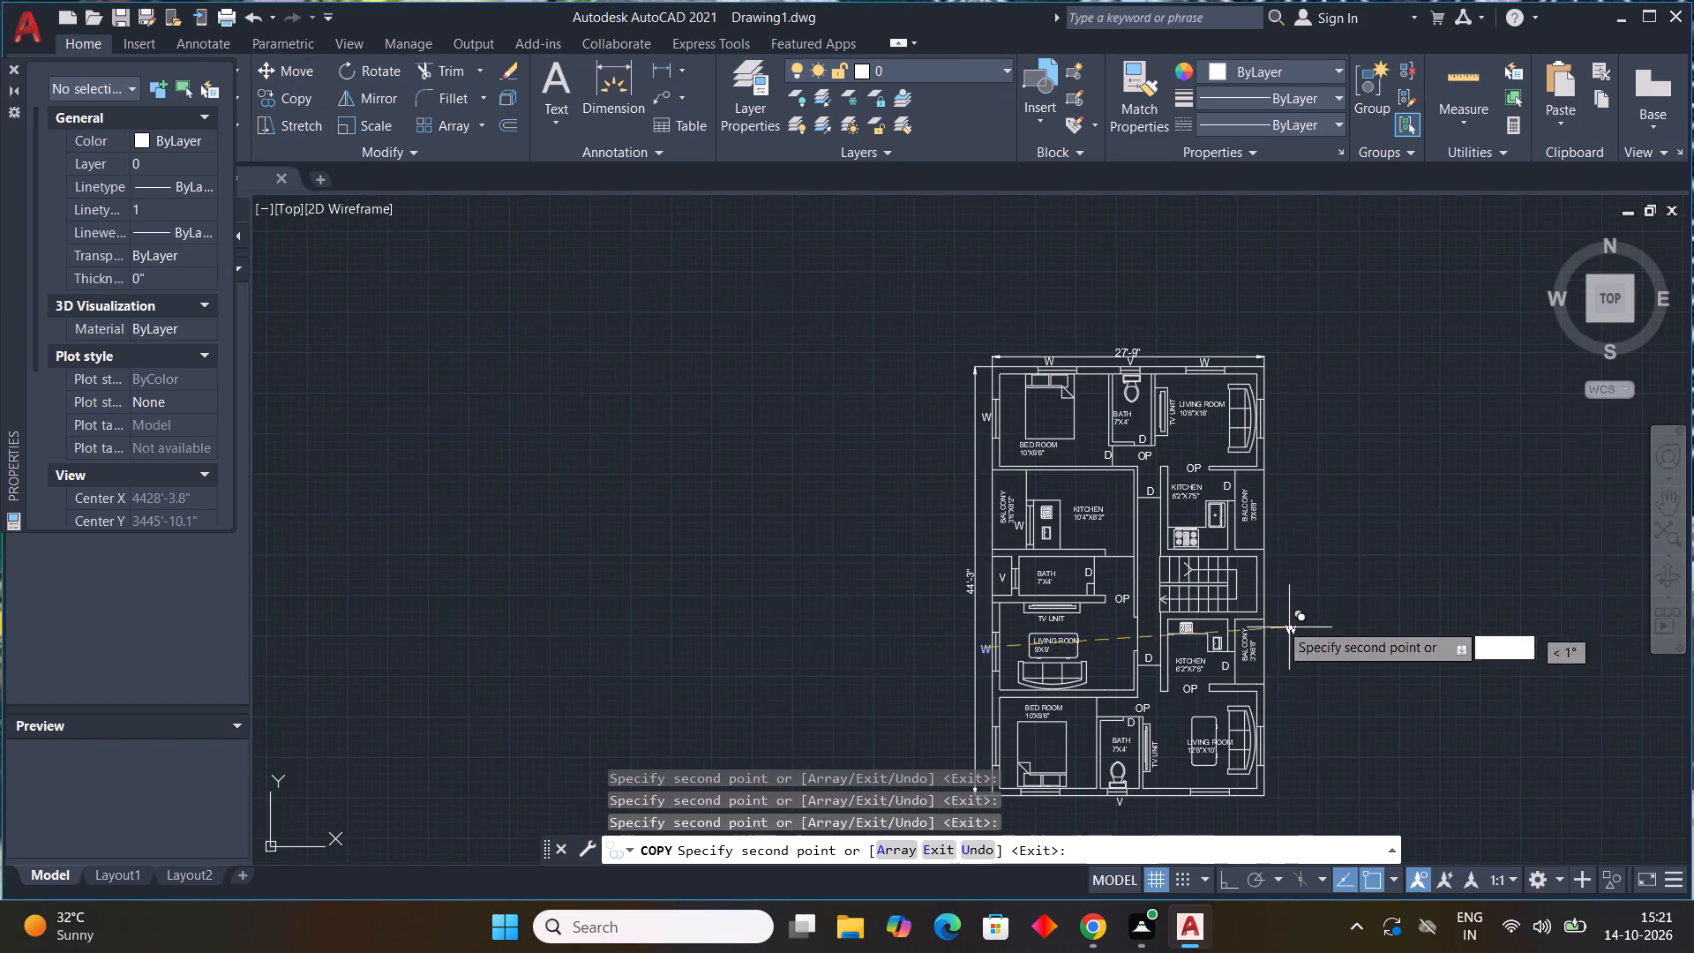
{"action": "scroll", "coordinate": [1220, 569], "scroll_direction": "up", "scroll_amount": 4}
{"action": "scroll", "coordinate": [1222, 536], "scroll_direction": "down", "scroll_amount": 4}
{"action": "scroll", "coordinate": [1309, 627], "scroll_direction": "up", "scroll_amount": 2}
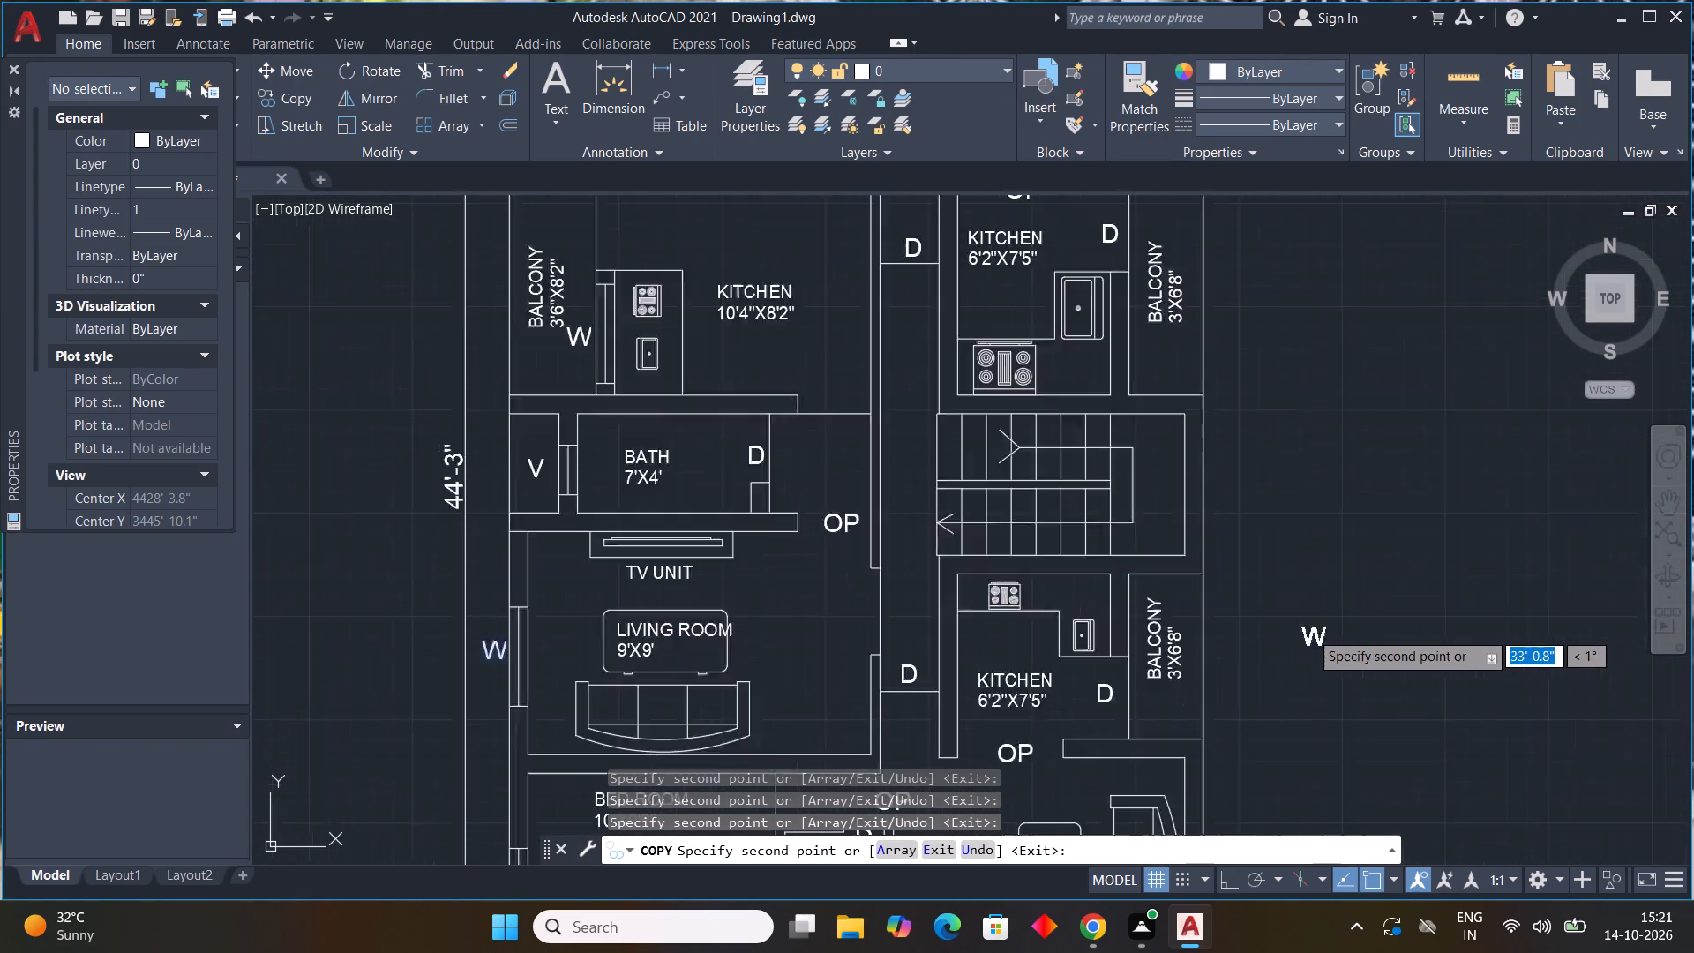
{"action": "scroll", "coordinate": [1309, 631], "scroll_direction": "up", "scroll_amount": 2}
{"action": "scroll", "coordinate": [1309, 631], "scroll_direction": "down", "scroll_amount": 2}
{"action": "middle_click_drag", "start_coordinate": [1286, 678], "coordinate": [1320, 439]}
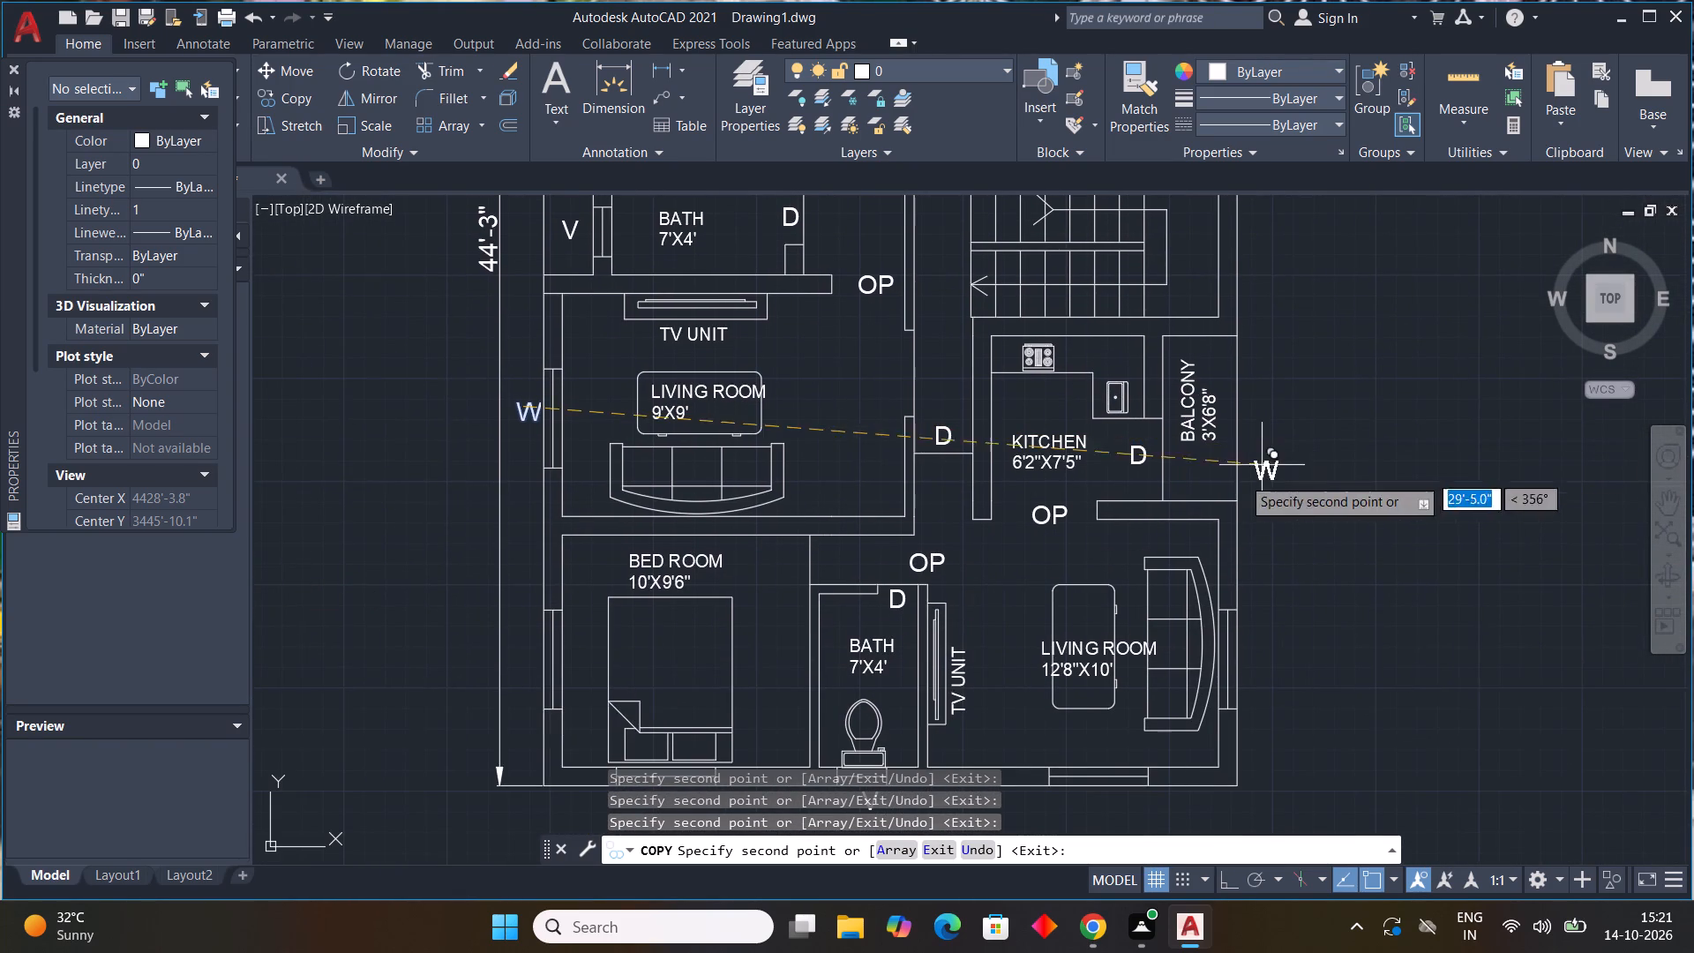
{"action": "scroll", "coordinate": [1173, 701], "scroll_direction": "down", "scroll_amount": 1}
{"action": "middle_click_drag", "start_coordinate": [1163, 655], "coordinate": [1129, 409]}
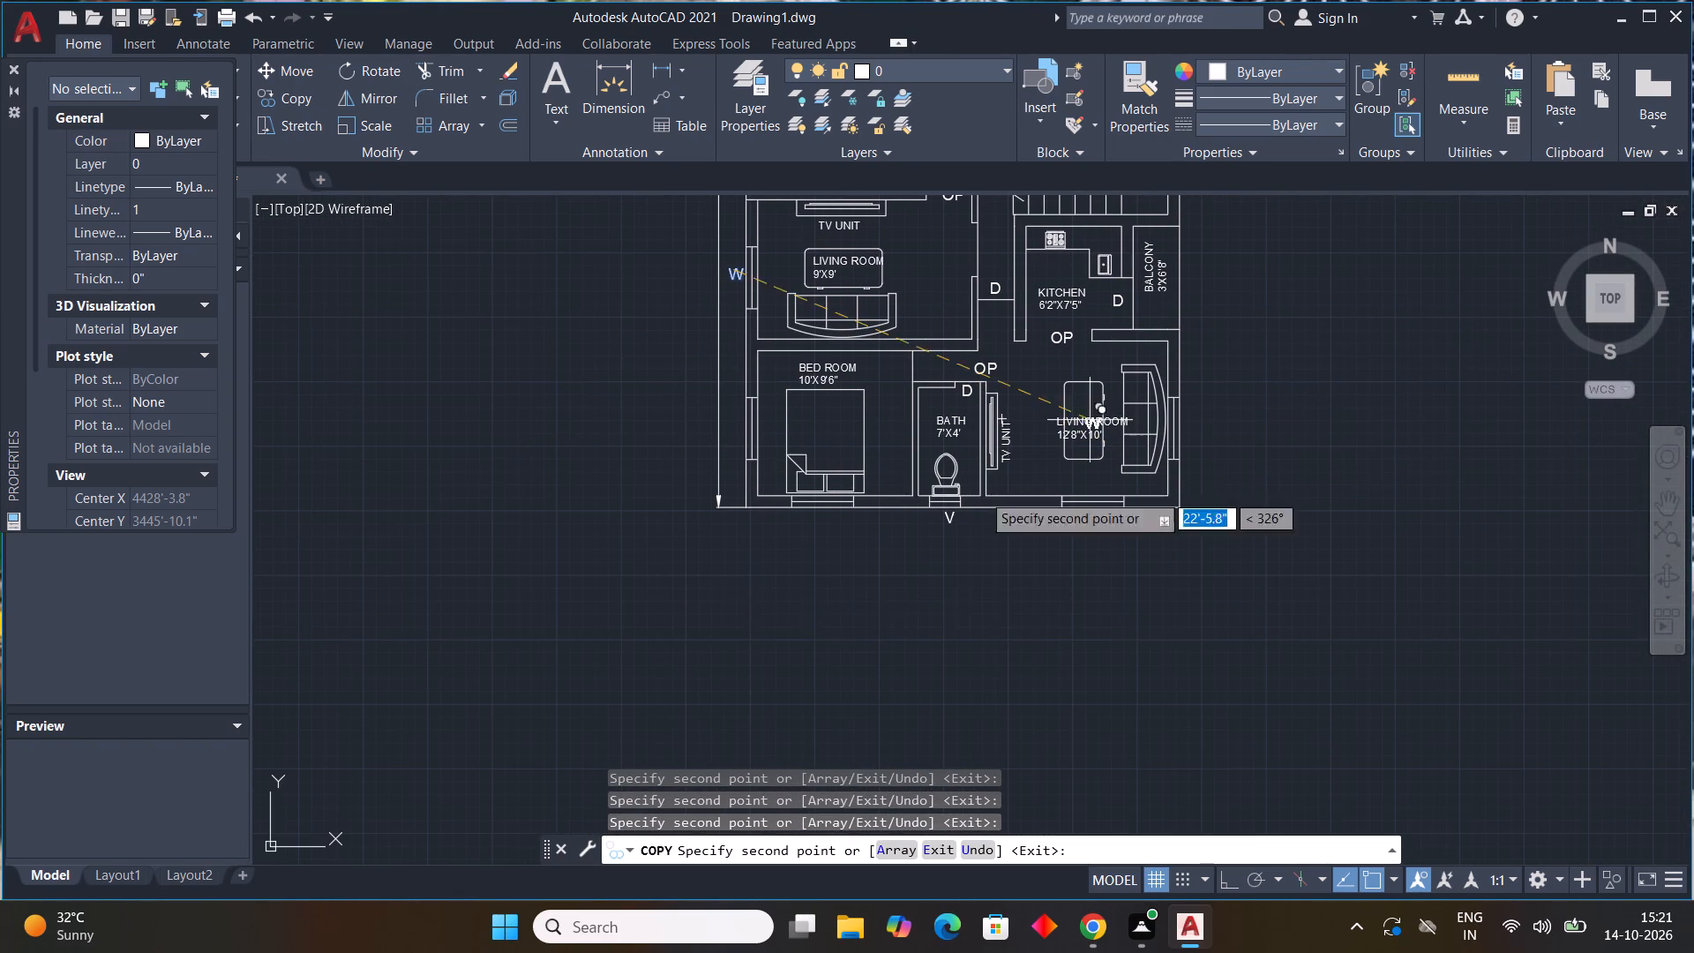
{"action": "left_click", "coordinate": [814, 520]}
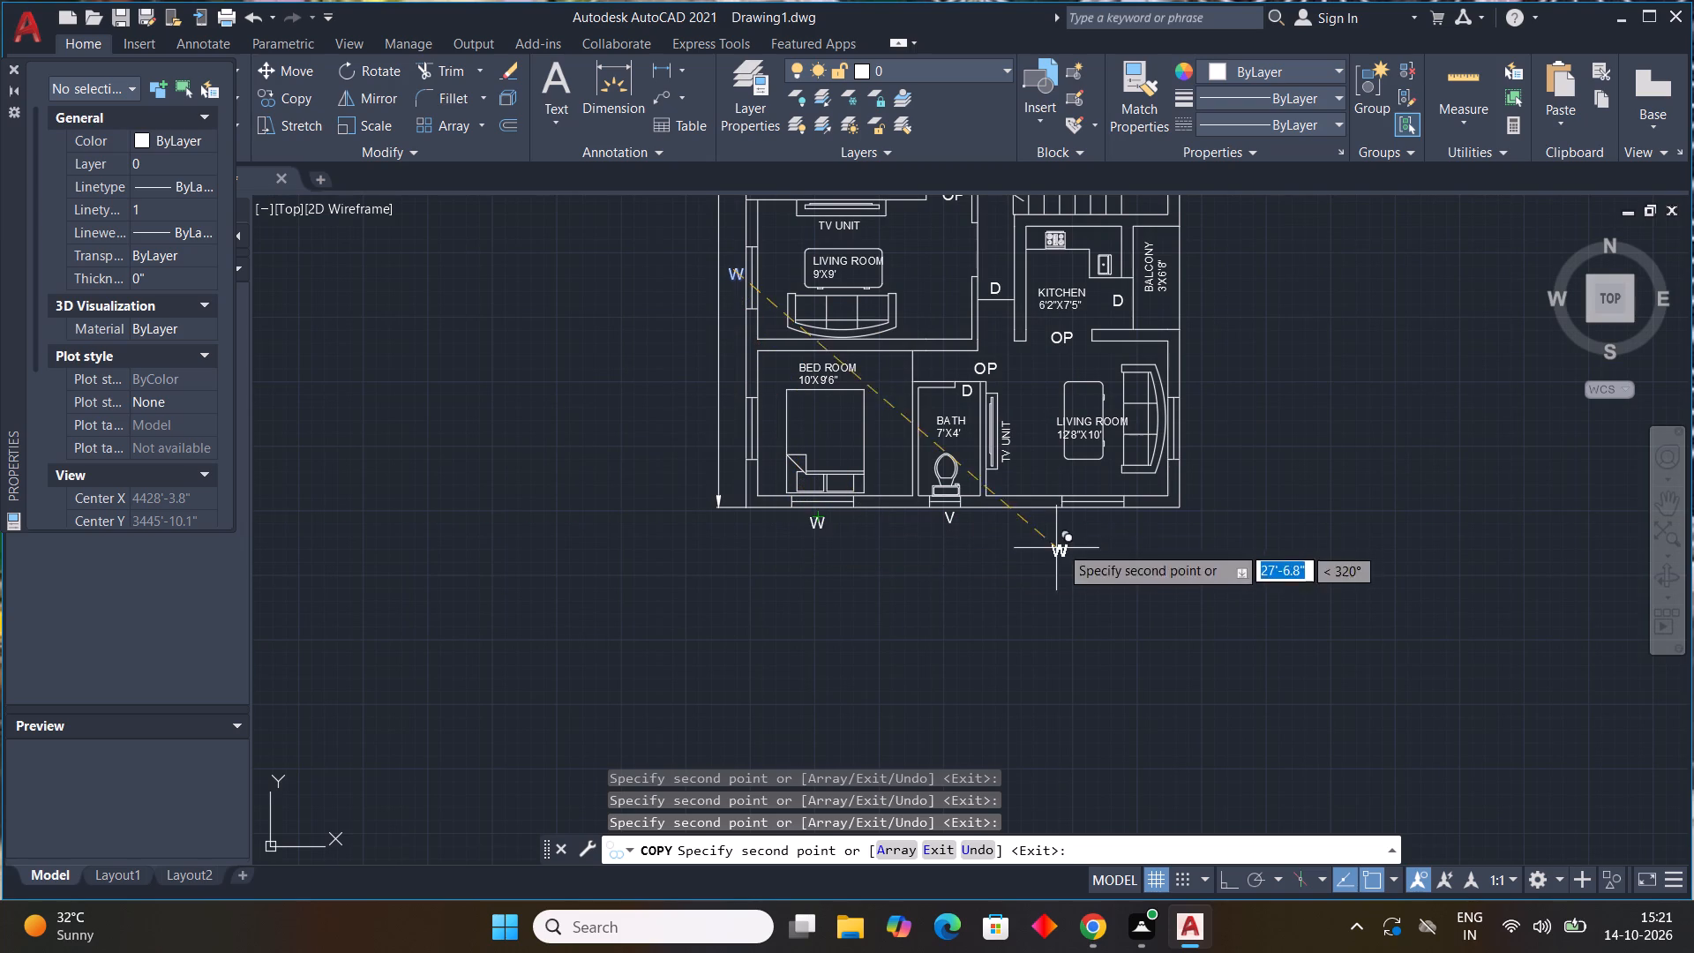
{"action": "left_click", "coordinate": [1089, 519]}
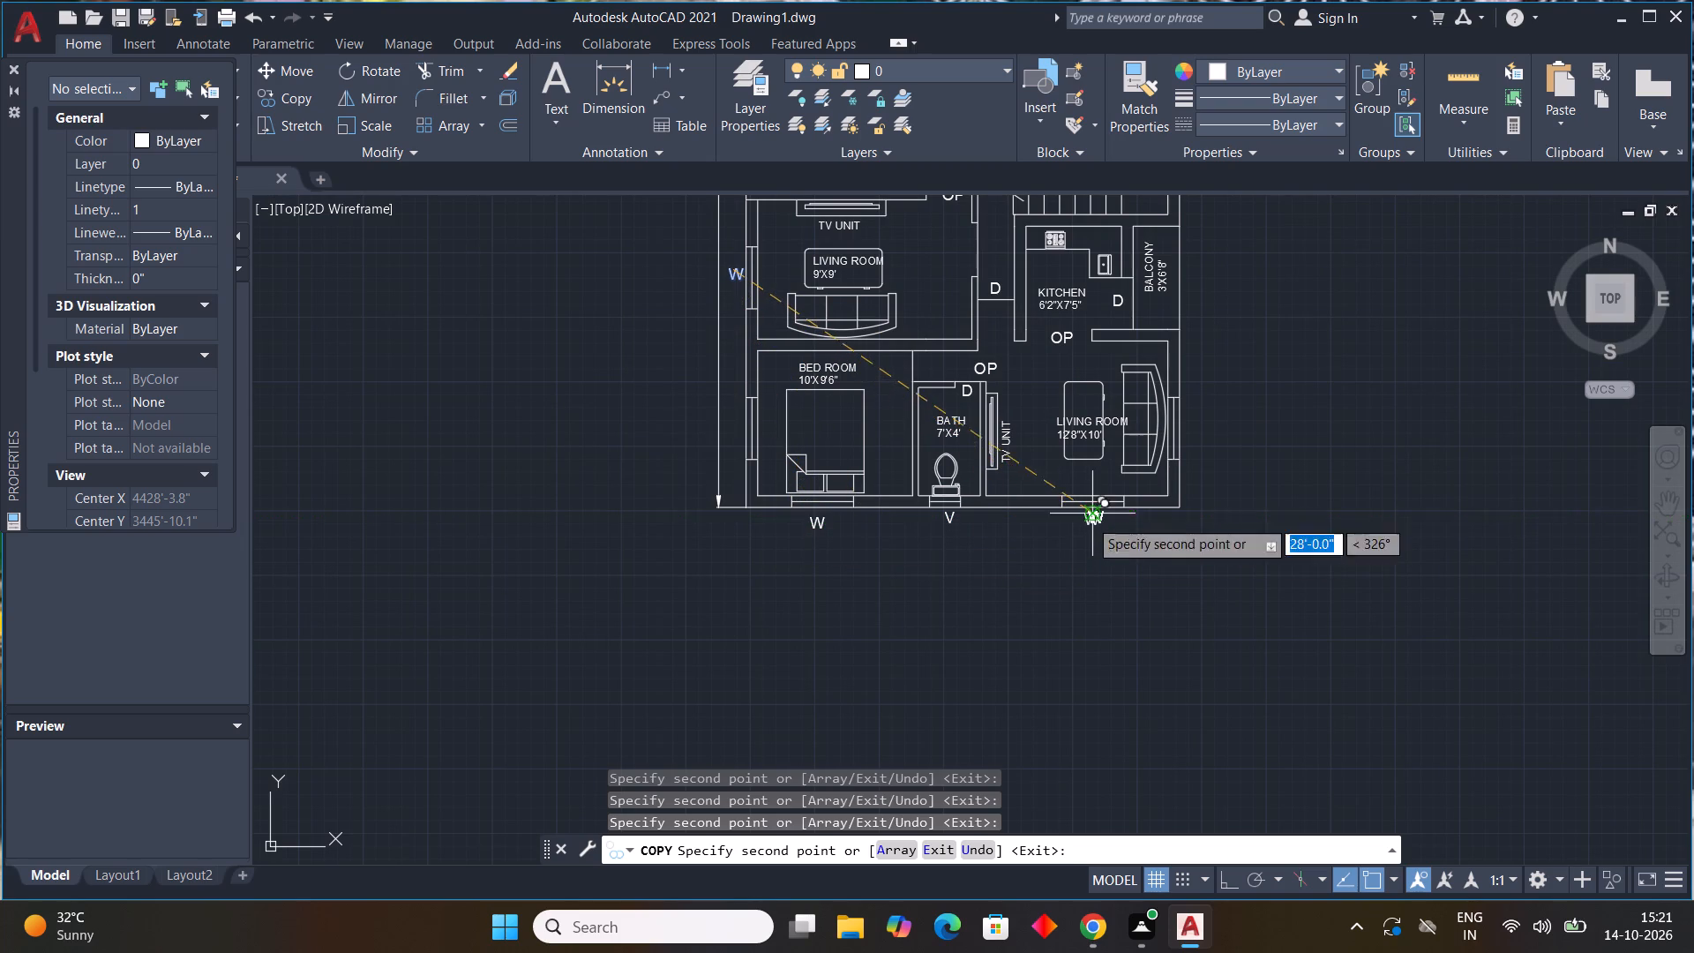
Place a W copy just outside the side window of the 12'8"X10' living room.
{"action": "scroll", "coordinate": [1235, 486], "scroll_direction": "up", "scroll_amount": 4}
{"action": "middle_click_drag", "start_coordinate": [984, 387], "coordinate": [1044, 748]}
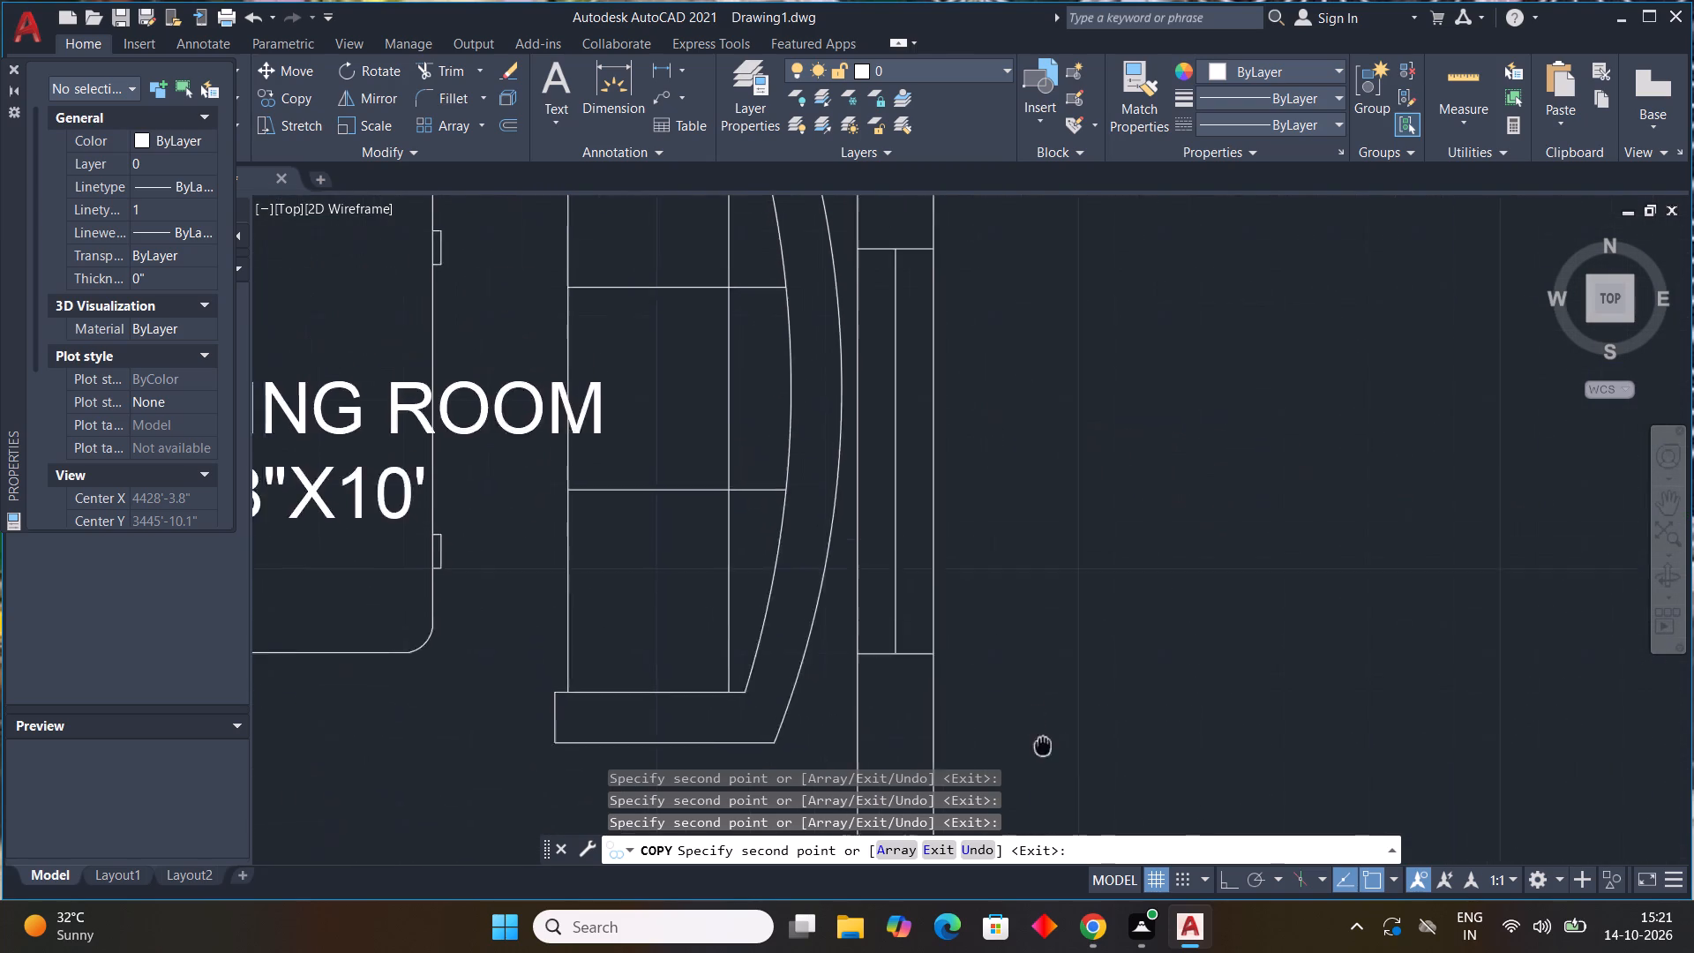
{"action": "middle_click_drag", "start_coordinate": [1044, 748], "coordinate": [1067, 792]}
{"action": "left_click", "coordinate": [1010, 463]}
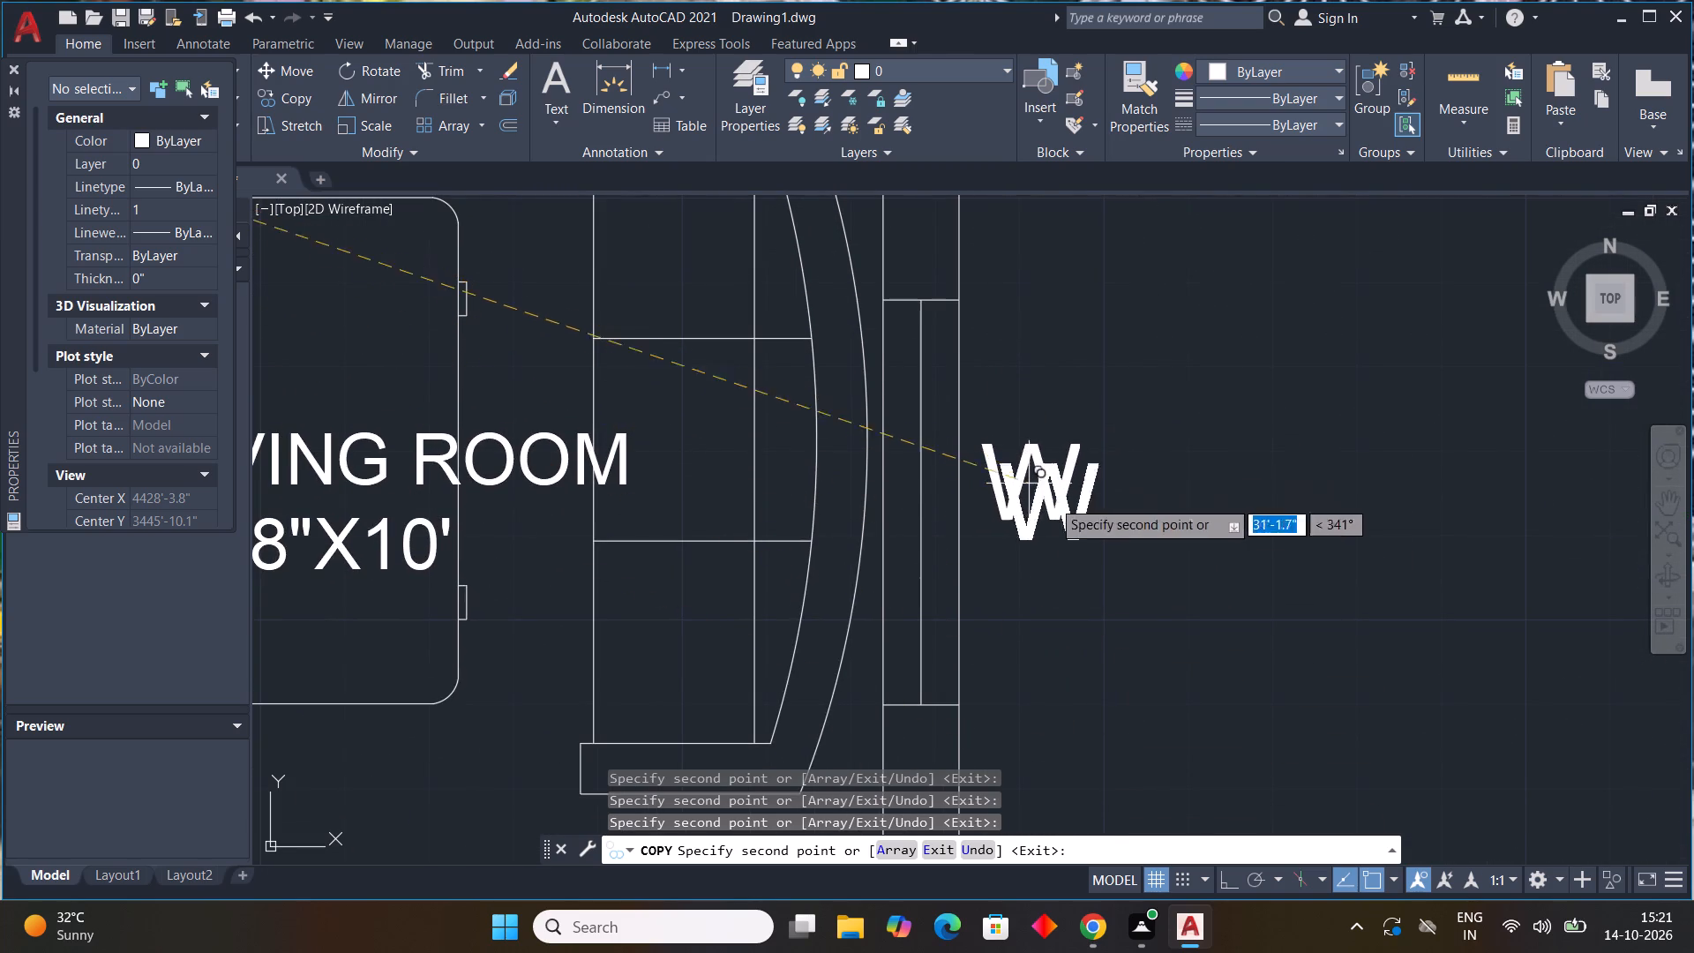
Place a W copy just outside the side window of the 10'6"X18' living room and end the copying.
{"action": "scroll", "coordinate": [1160, 581], "scroll_direction": "down", "scroll_amount": 4}
{"action": "middle_click_drag", "start_coordinate": [1289, 398], "coordinate": [1238, 665]}
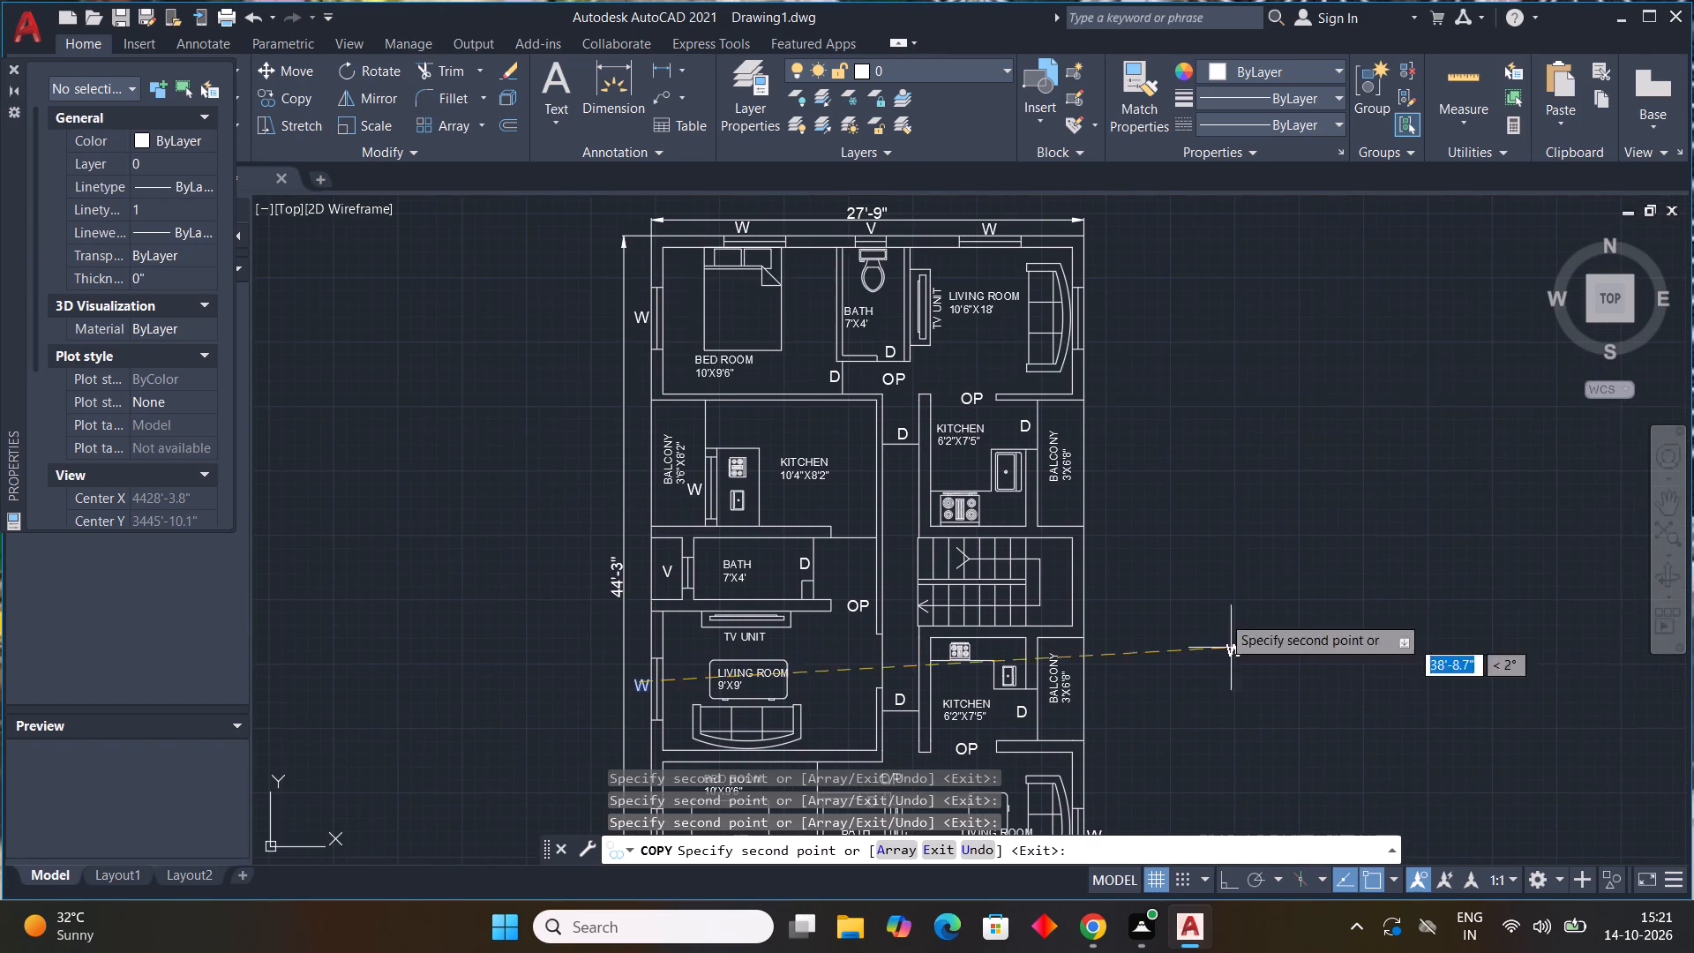
{"action": "scroll", "coordinate": [1128, 329], "scroll_direction": "up", "scroll_amount": 3}
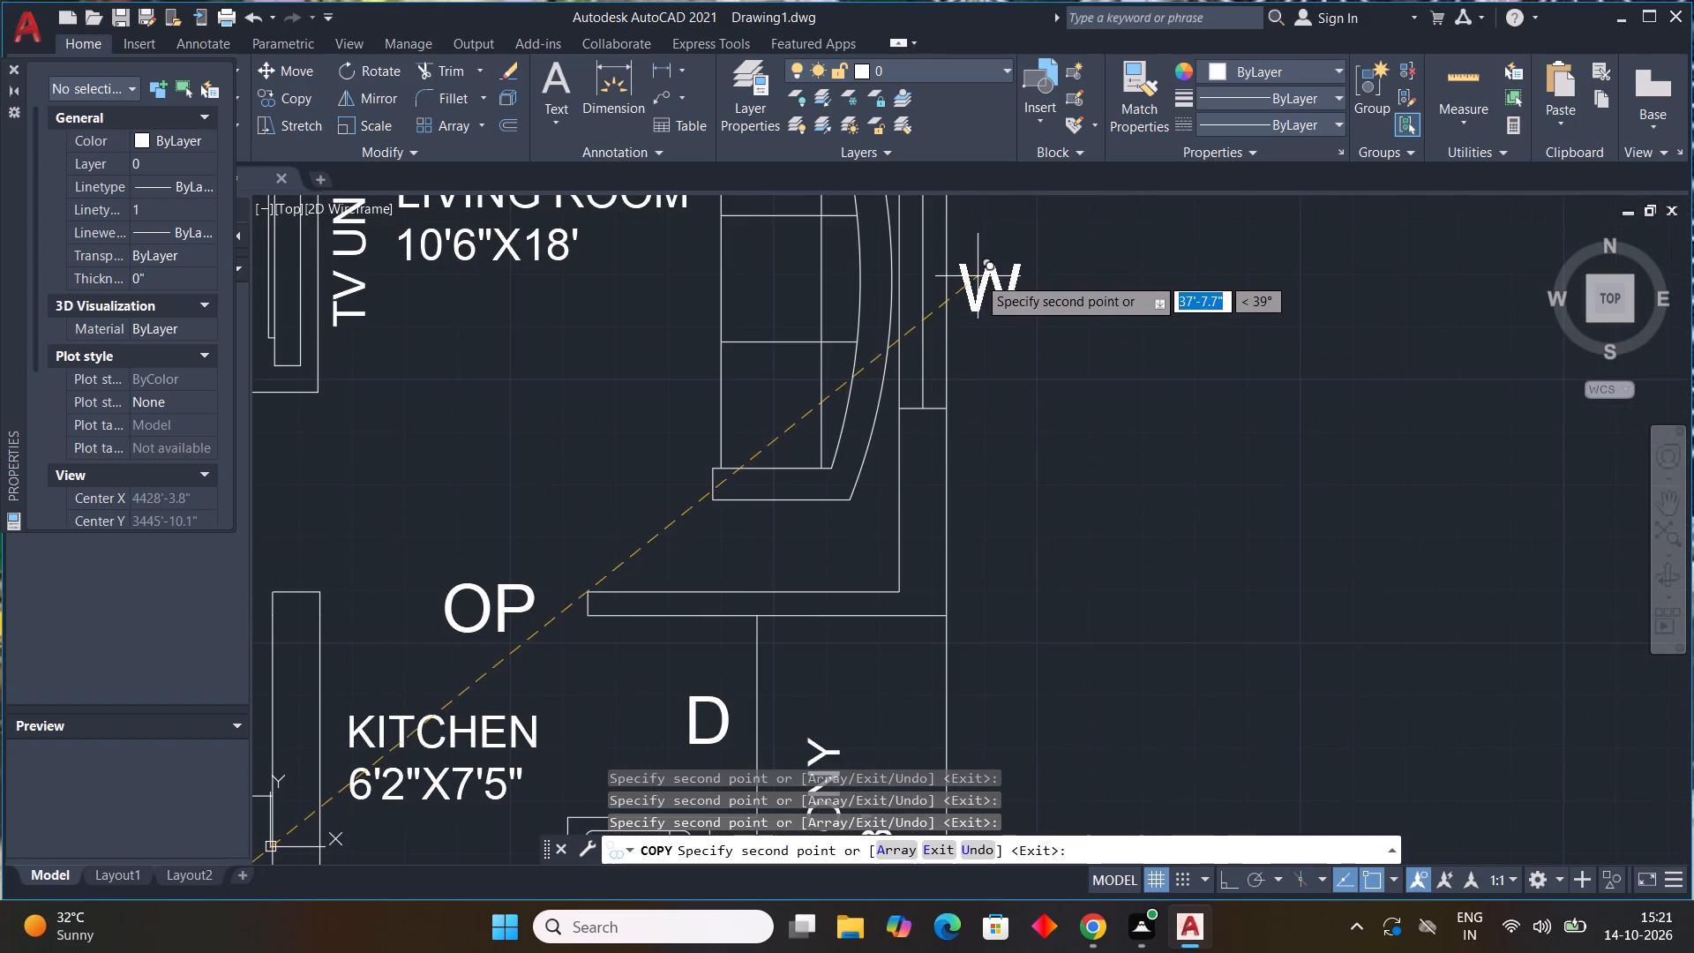
{"action": "left_click", "coordinate": [978, 276]}
{"action": "scroll", "coordinate": [1209, 545], "scroll_direction": "down", "scroll_amount": 4}
{"action": "scroll", "coordinate": [1315, 679], "scroll_direction": "down", "scroll_amount": 1}
{"action": "middle_click_drag", "start_coordinate": [1310, 667], "coordinate": [1308, 653]}
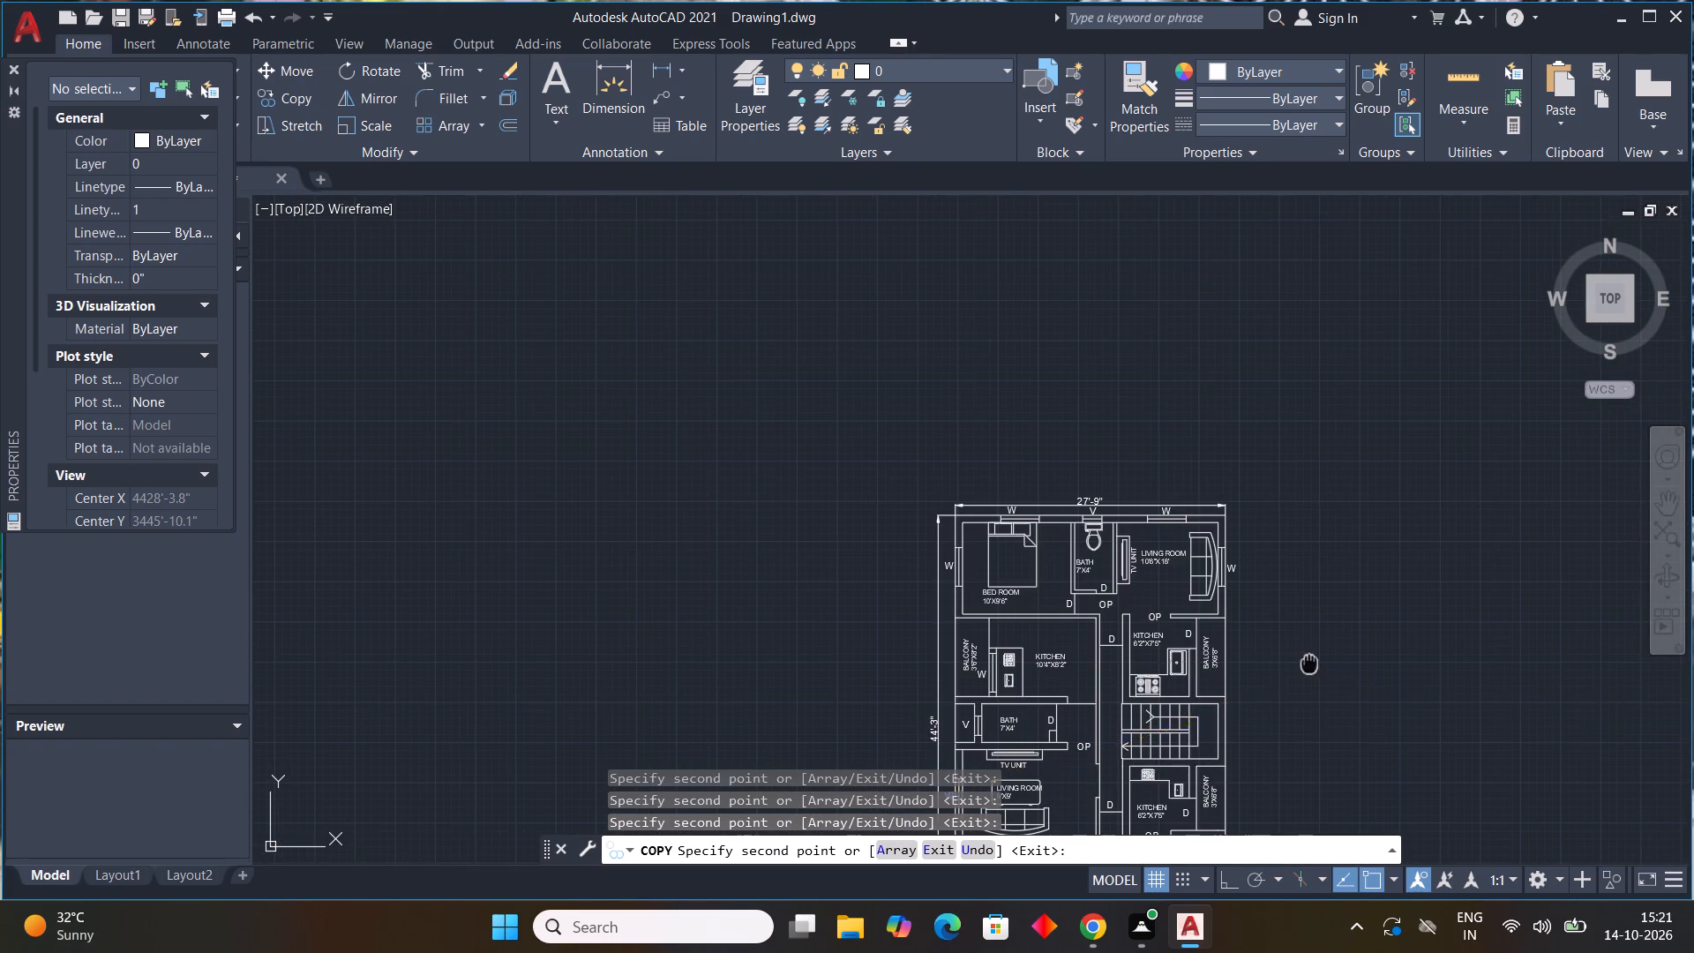
{"action": "middle_click_drag", "start_coordinate": [1308, 653], "coordinate": [1282, 410]}
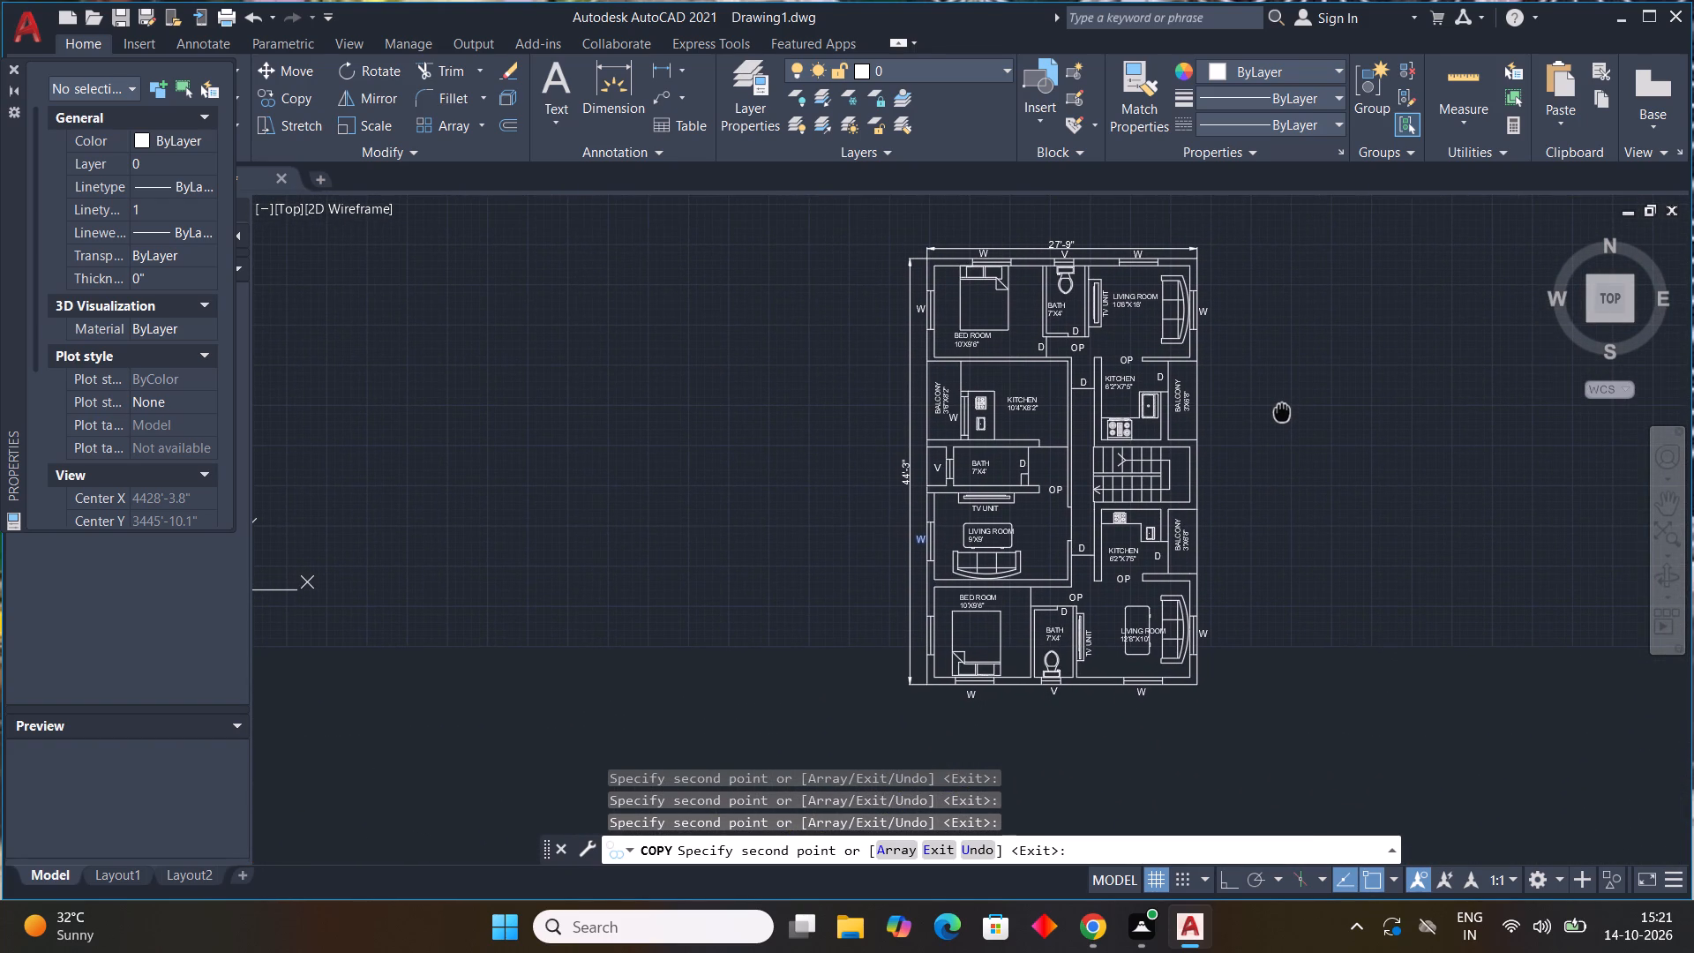
{"action": "middle_click_drag", "start_coordinate": [1282, 410], "coordinate": [1283, 419]}
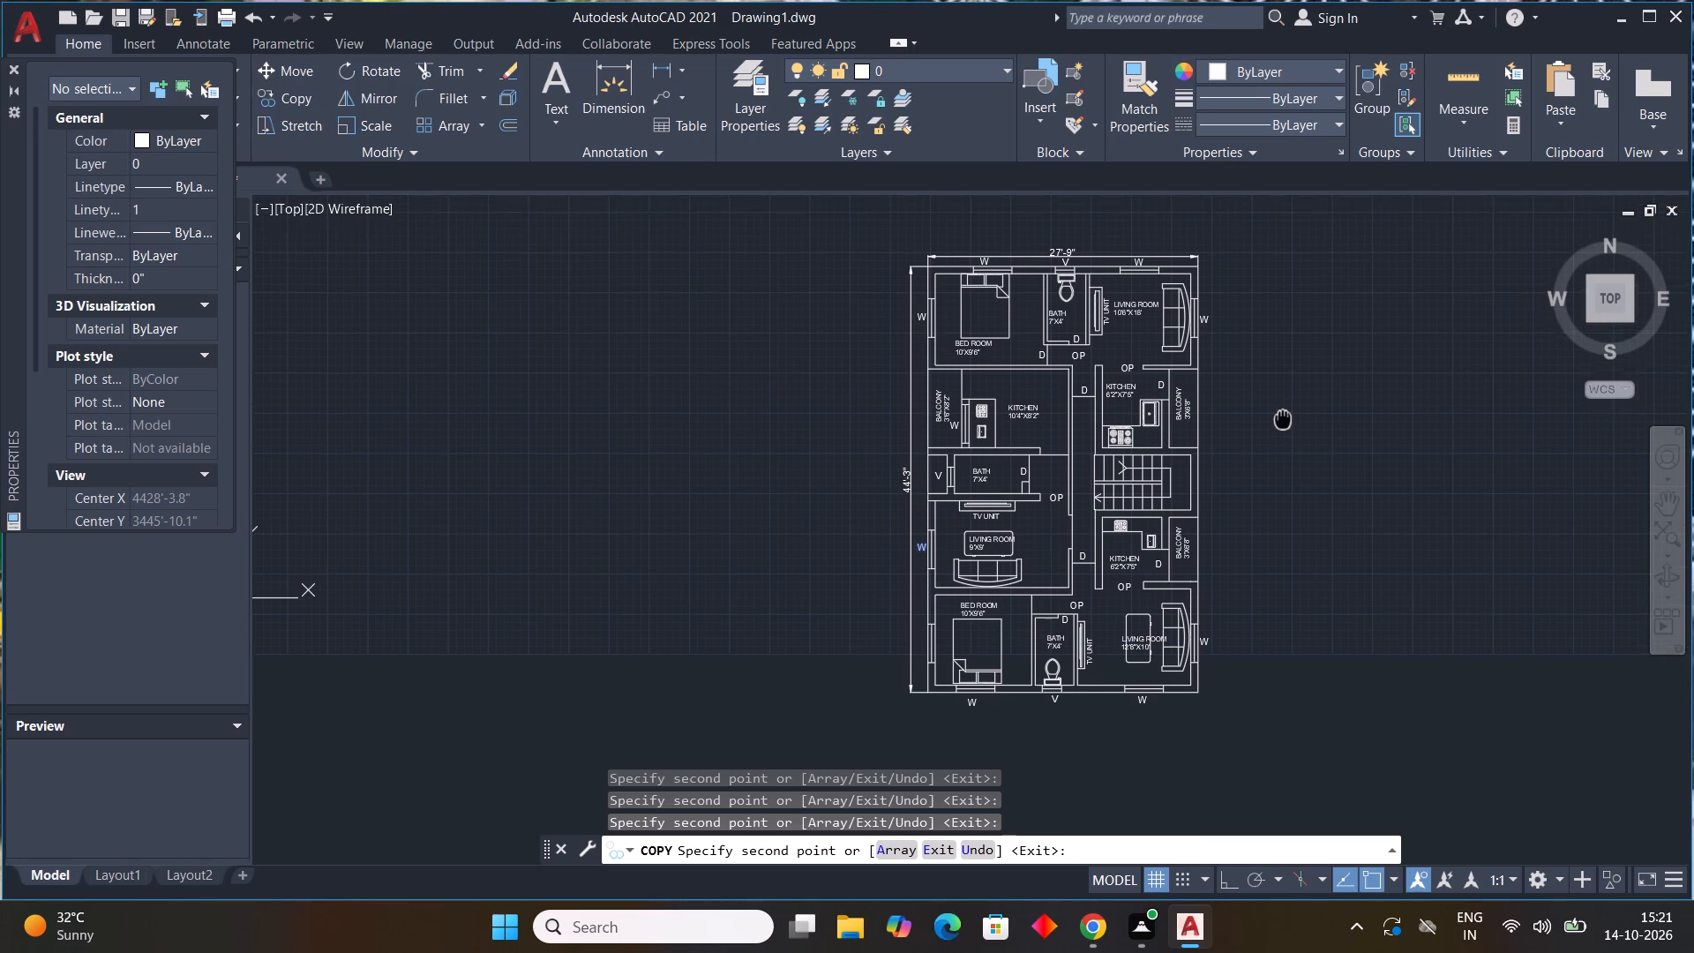
{"action": "middle_click_drag", "start_coordinate": [1283, 419], "coordinate": [1270, 448]}
{"action": "key", "text": "Escape"}
{"action": "key", "text": "Escape"}
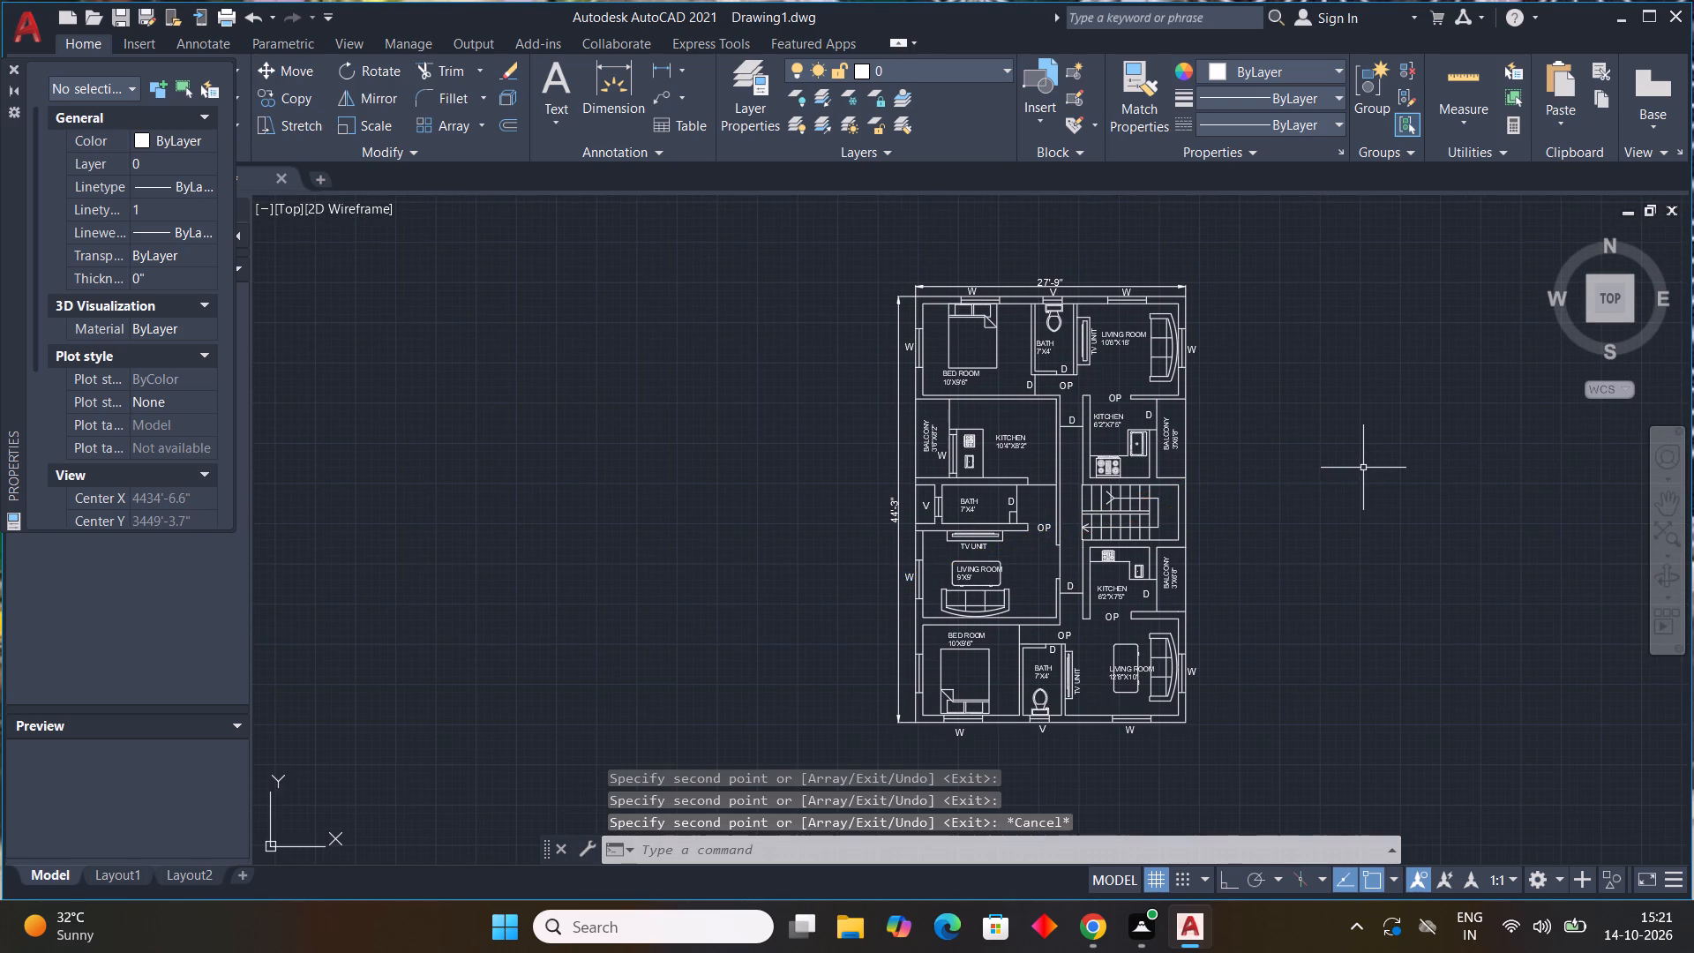
Draw a rectangular border about 33' by 49' around the whole floor plan, enclosing its dimensions and window labels.
{"action": "scroll", "coordinate": [1284, 488], "scroll_direction": "down", "scroll_amount": 2}
{"action": "scroll", "coordinate": [1242, 528], "scroll_direction": "up", "scroll_amount": 1}
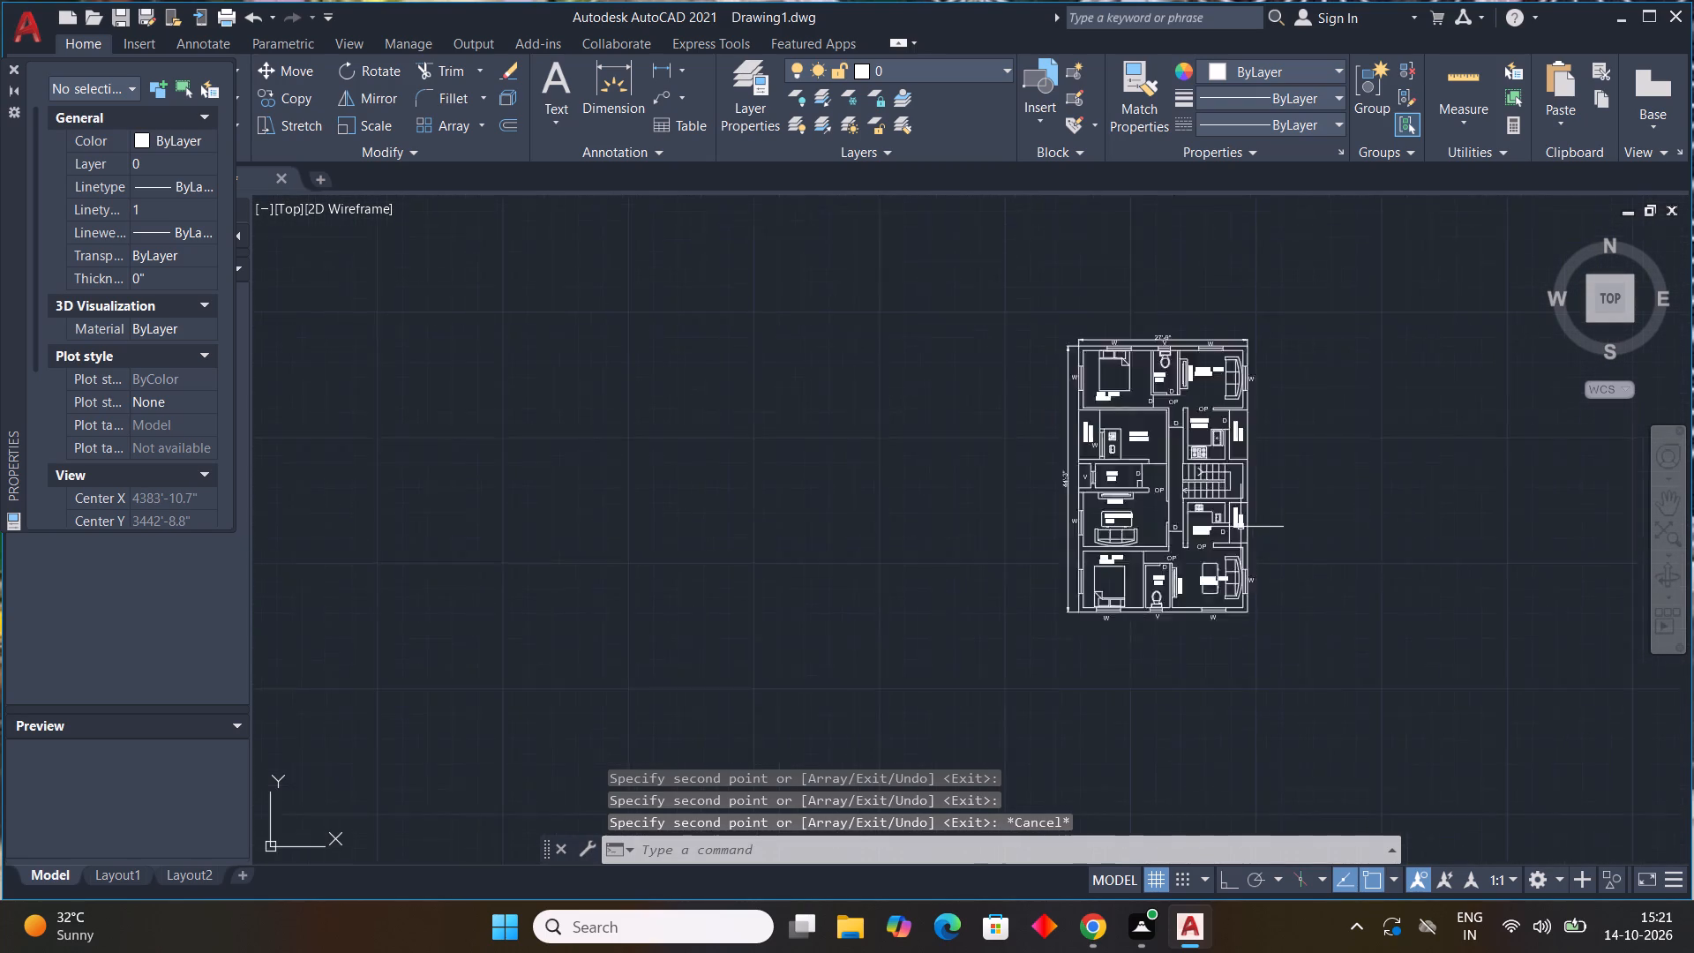
{"action": "scroll", "coordinate": [1241, 527], "scroll_direction": "up", "scroll_amount": 2}
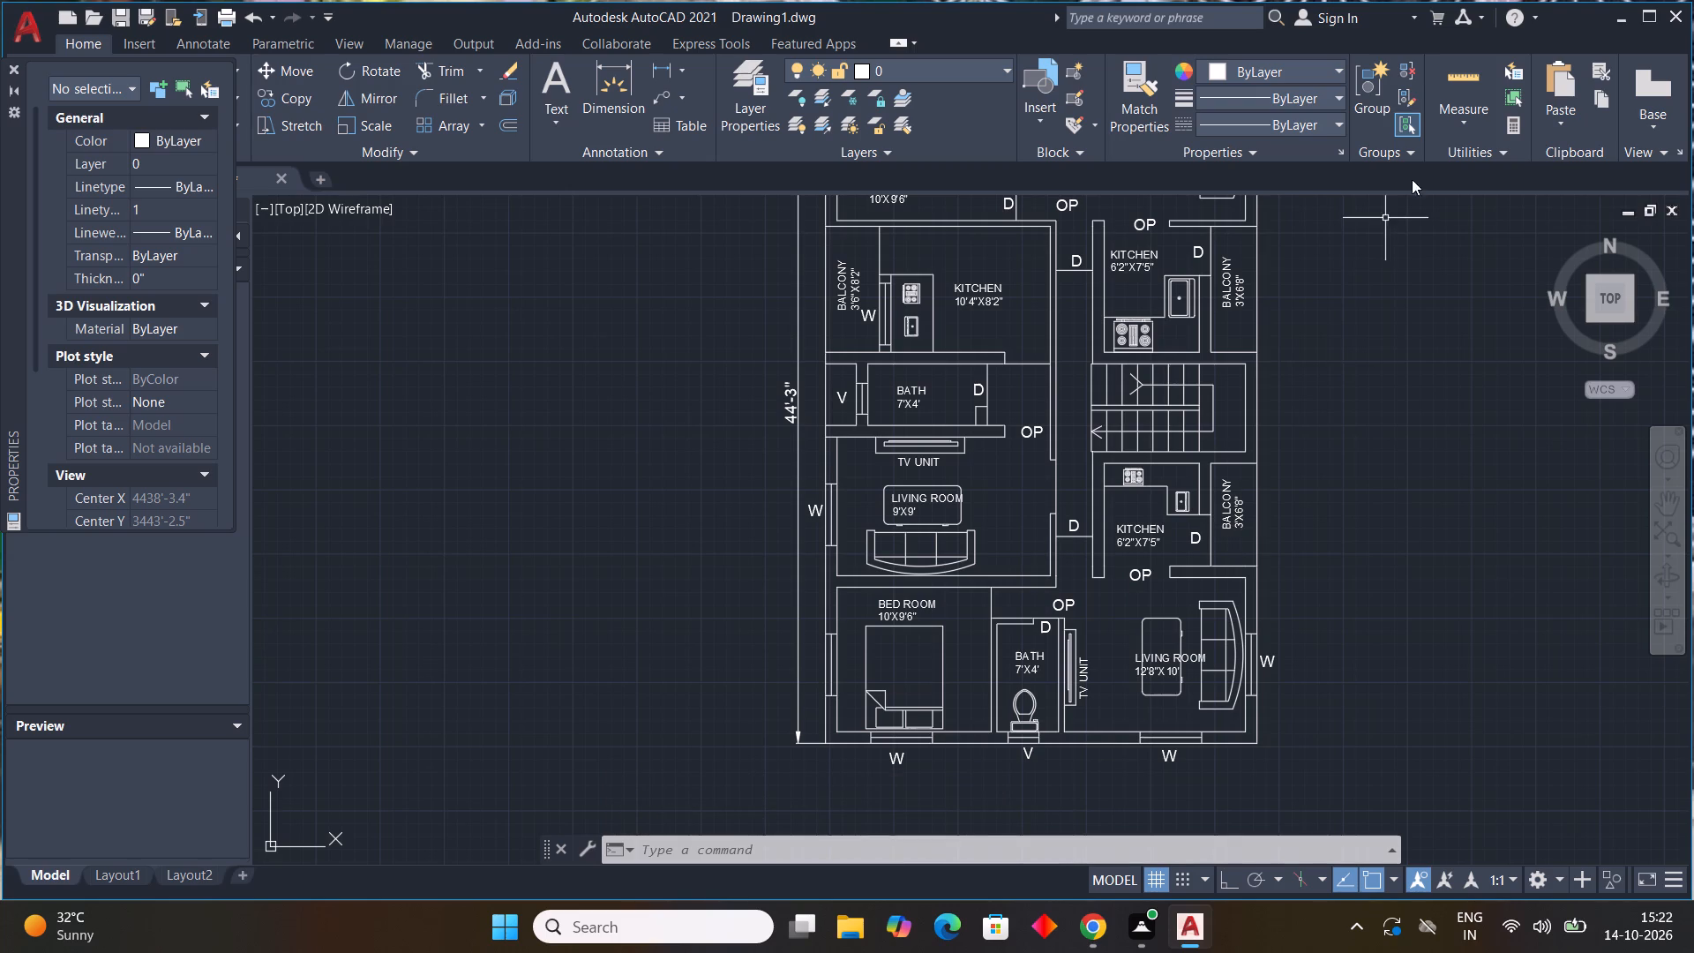
{"action": "scroll", "coordinate": [1357, 435], "scroll_direction": "down", "scroll_amount": 2}
{"action": "scroll", "coordinate": [1163, 348], "scroll_direction": "up", "scroll_amount": 1}
{"action": "type", "text": "REC"}
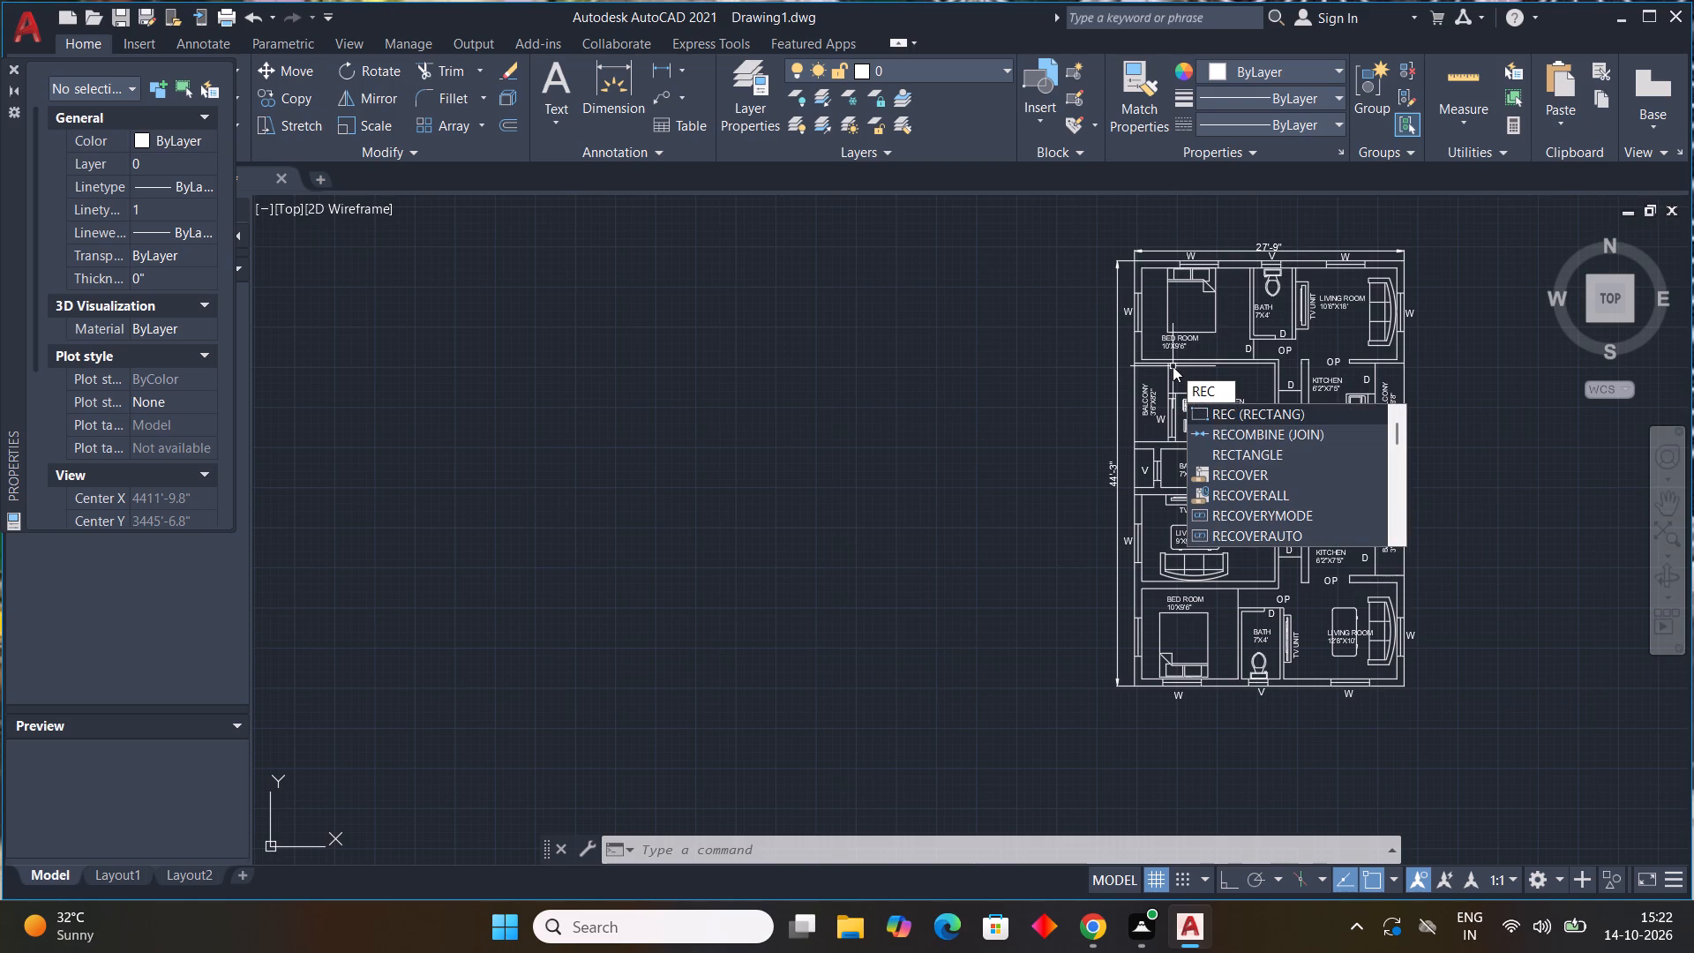
{"action": "key", "text": "space"}
{"action": "scroll", "coordinate": [1121, 241], "scroll_direction": "up", "scroll_amount": 2}
{"action": "middle_click_drag", "start_coordinate": [1106, 242], "coordinate": [1001, 244]}
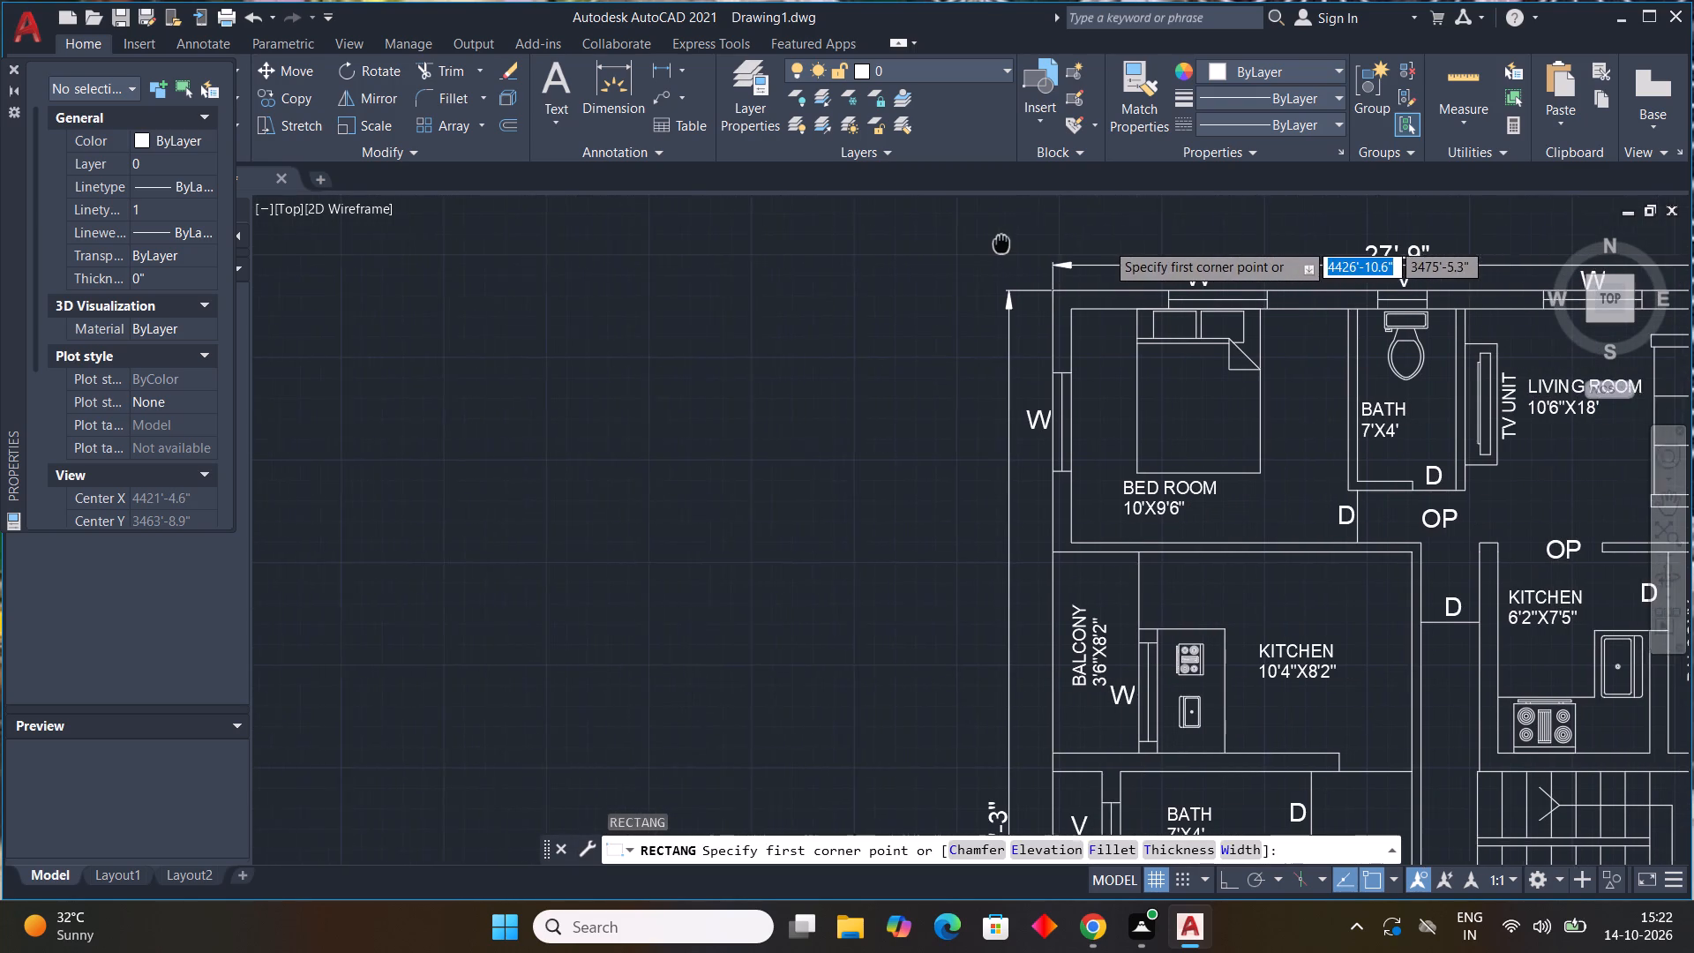
{"action": "middle_click_drag", "start_coordinate": [1001, 244], "coordinate": [991, 244]}
{"action": "left_click", "coordinate": [956, 226]}
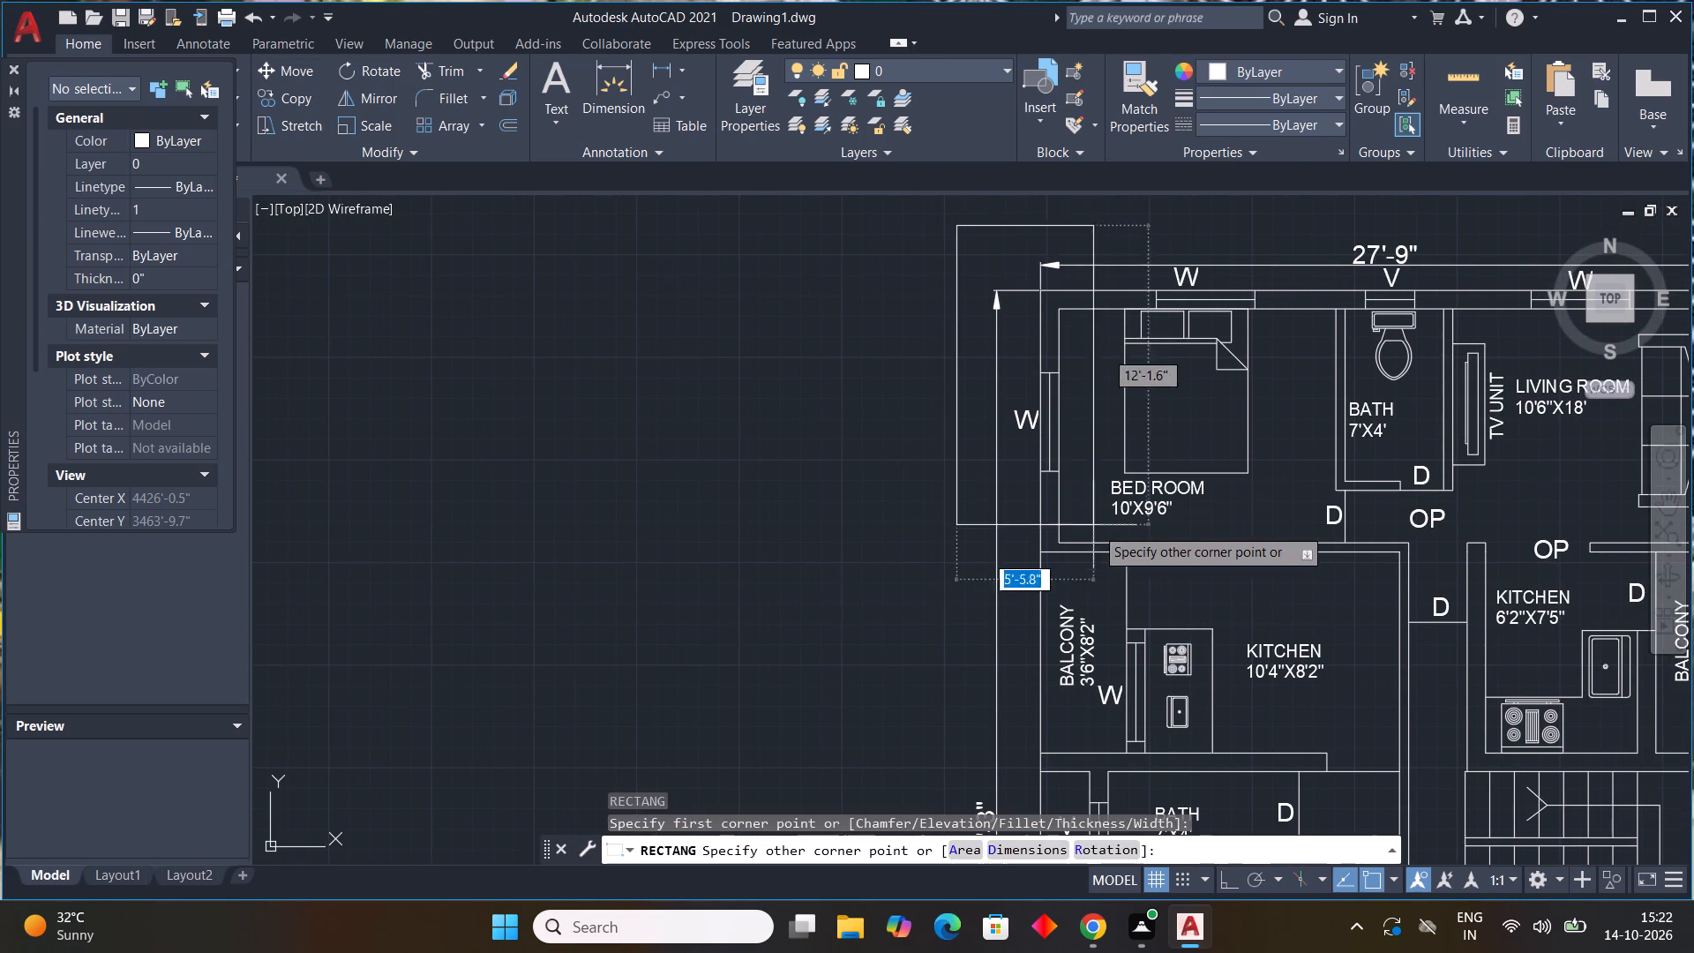
{"action": "scroll", "coordinate": [1104, 567], "scroll_direction": "down", "scroll_amount": 2}
{"action": "middle_click_drag", "start_coordinate": [1091, 565], "coordinate": [933, 266]}
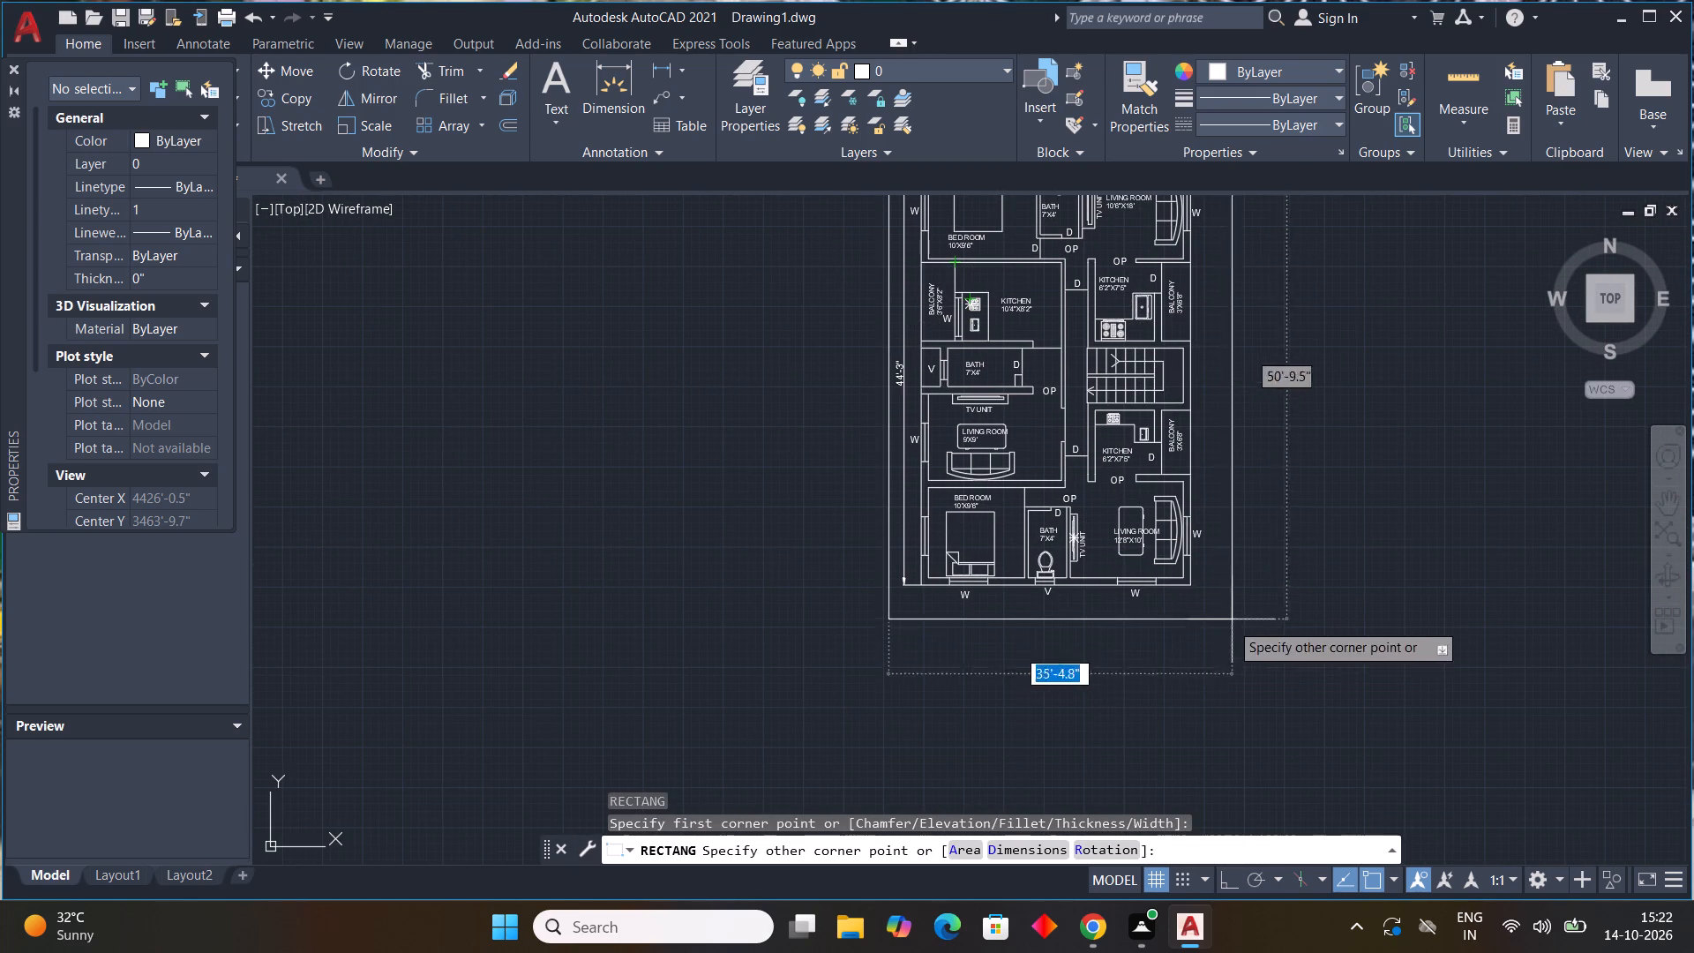
{"action": "middle_click_drag", "start_coordinate": [1203, 607], "coordinate": [1193, 726]}
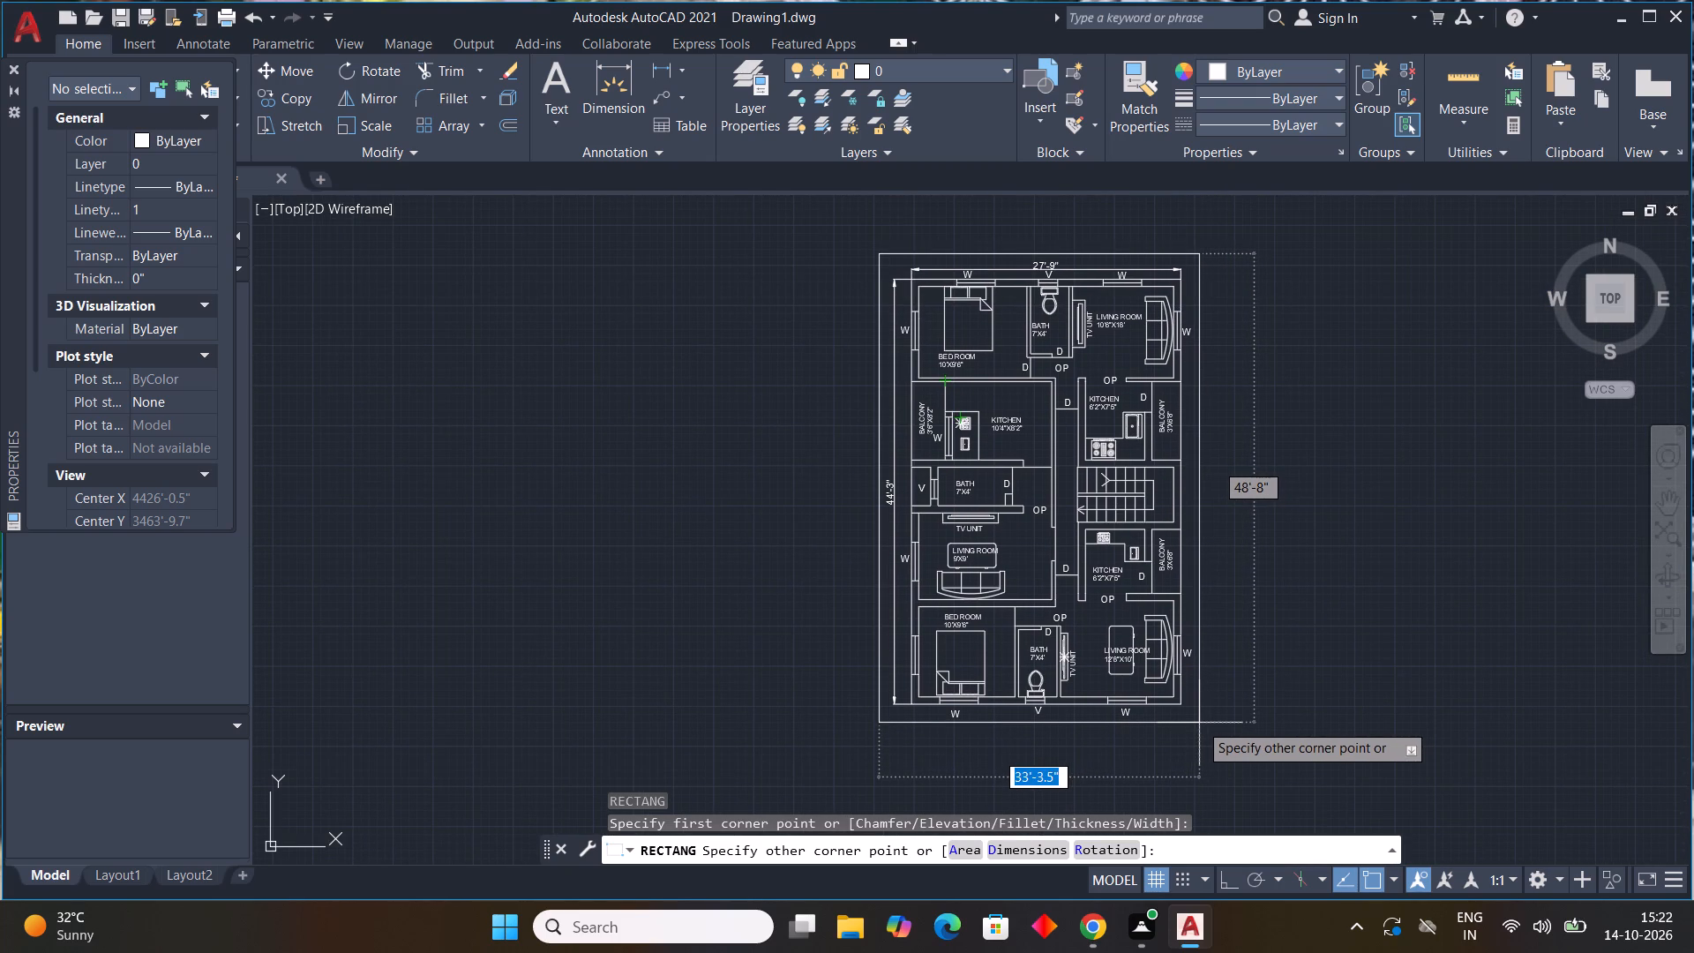
{"action": "left_click", "coordinate": [1196, 726]}
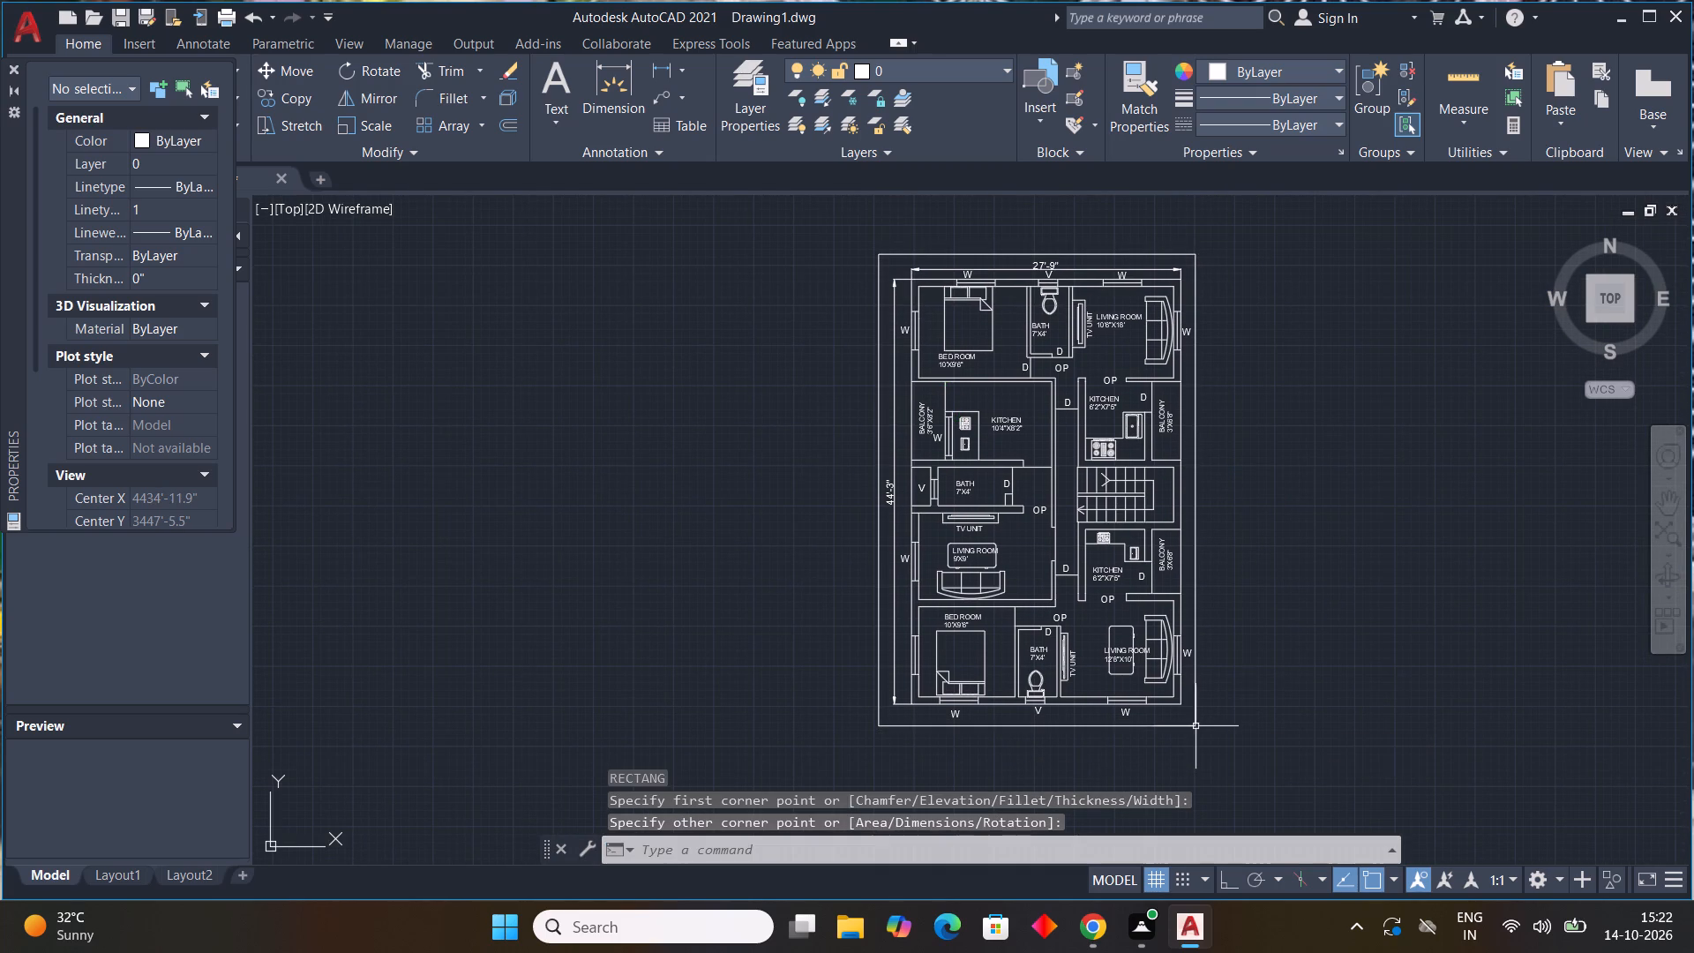
{"action": "key", "text": "Escape"}
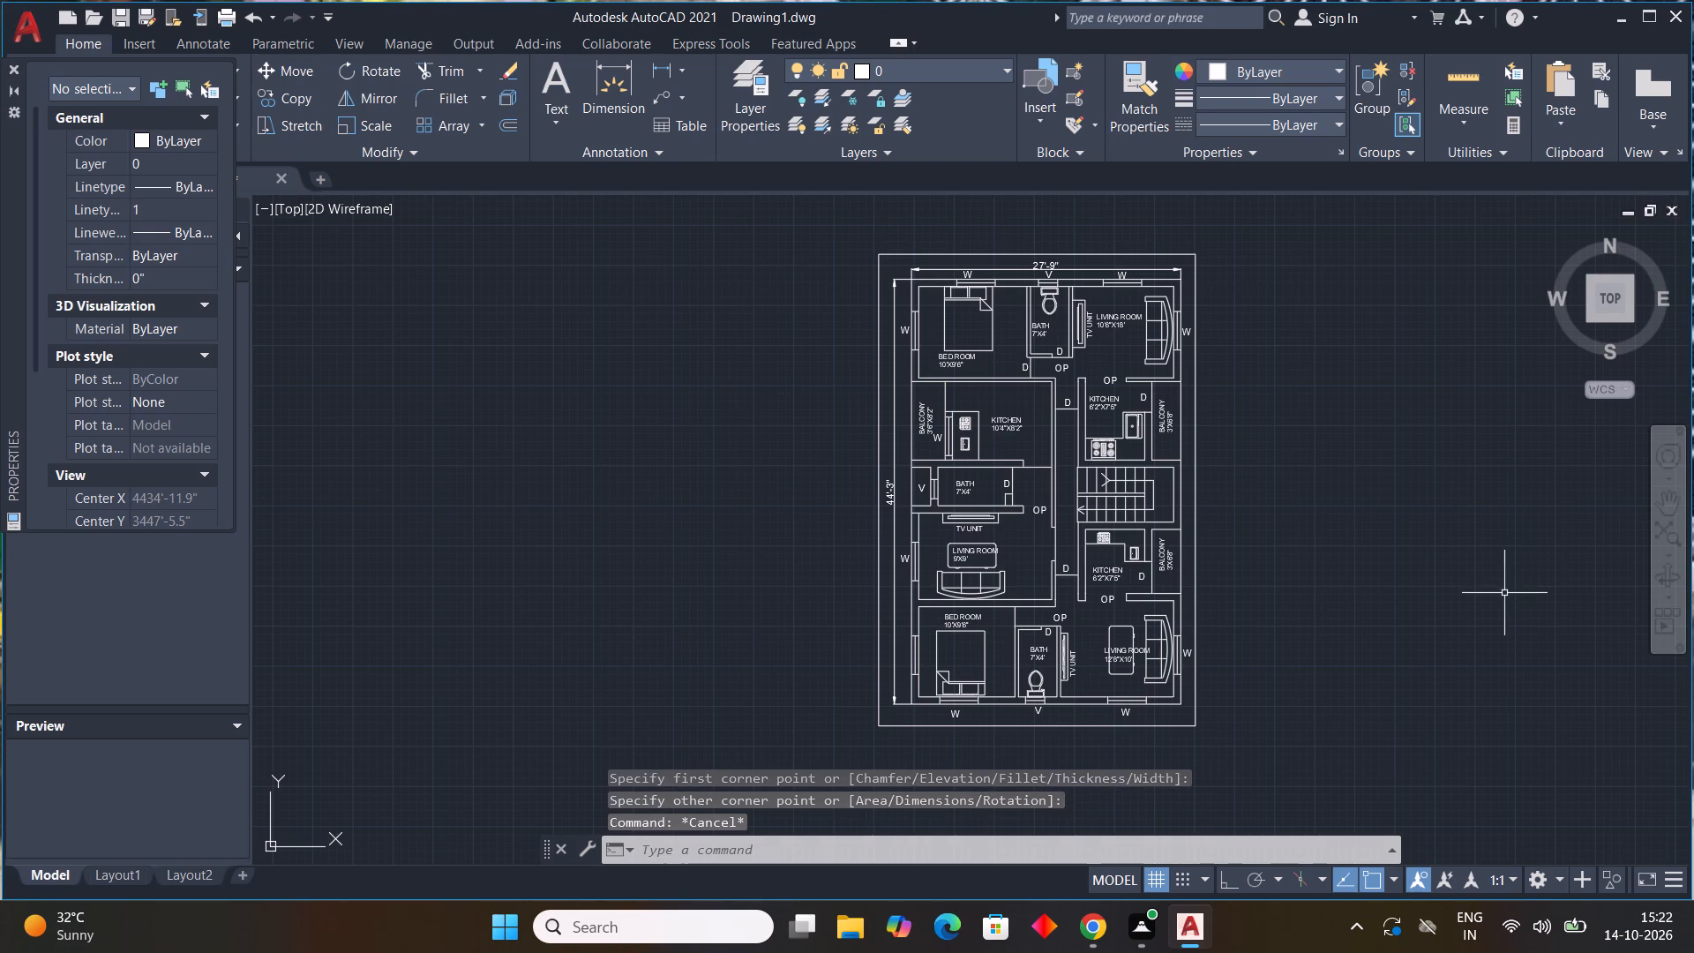
{"action": "key", "text": "Escape"}
{"action": "key", "text": "Escape"}
{"action": "key", "text": "Escape"}
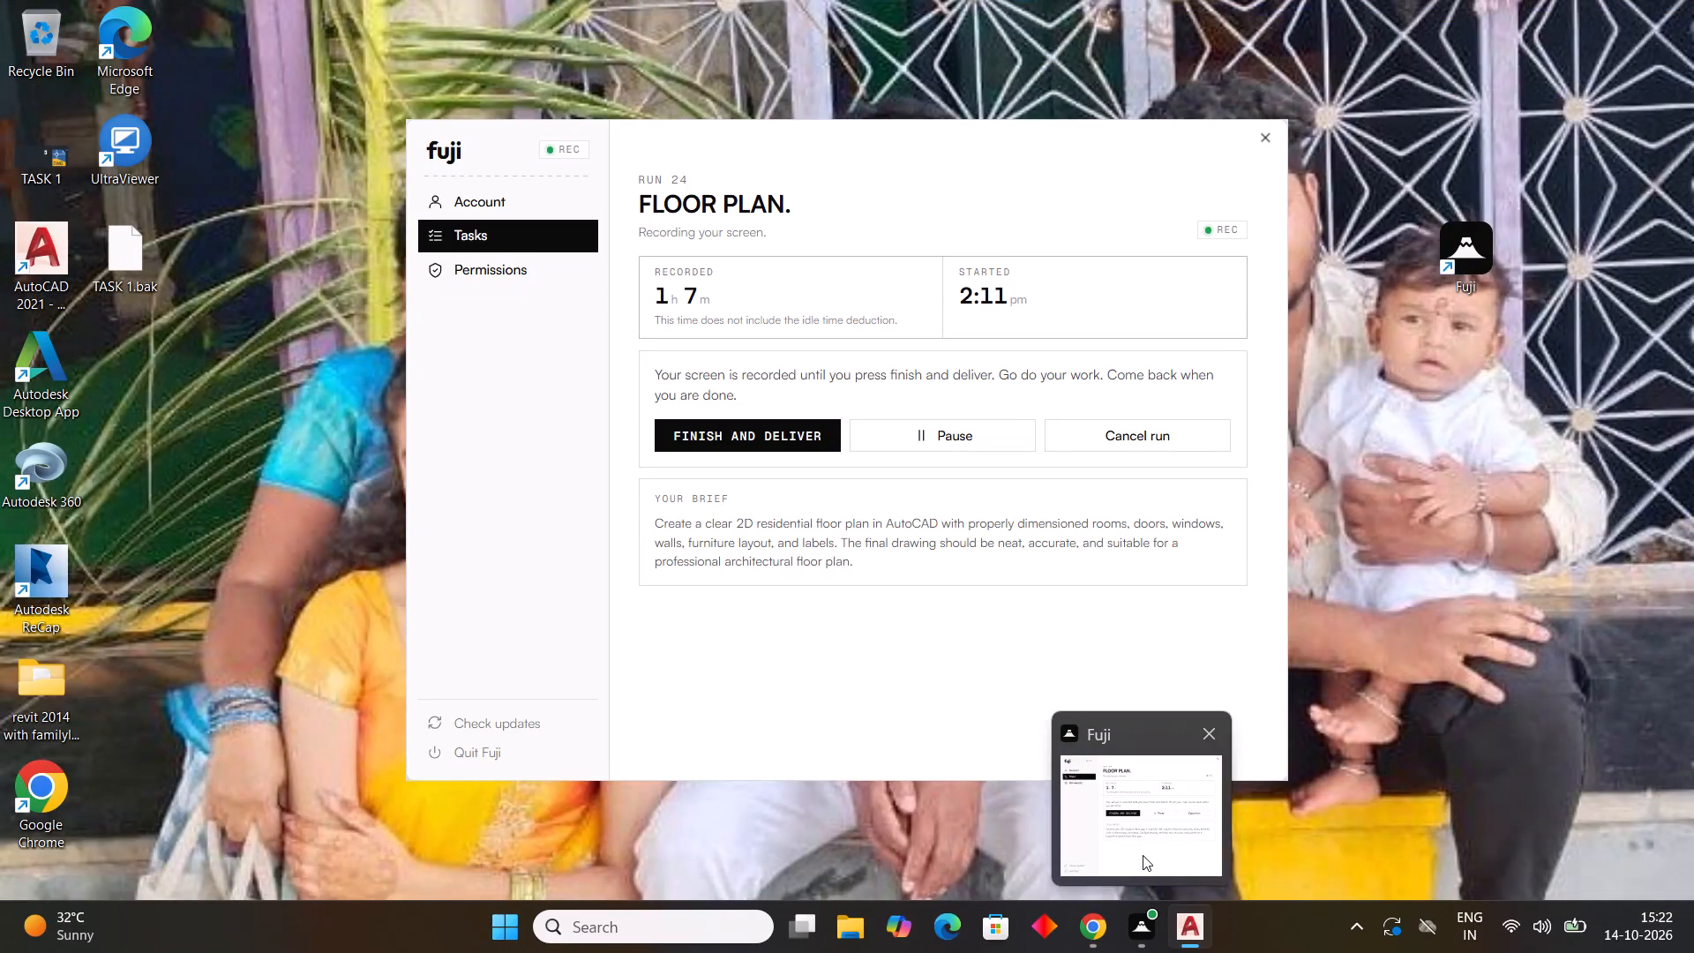
Review the bordered floor plan as a whole and up close, checking its rooms, furniture and labels.
{"action": "left_click", "coordinate": [1217, 813]}
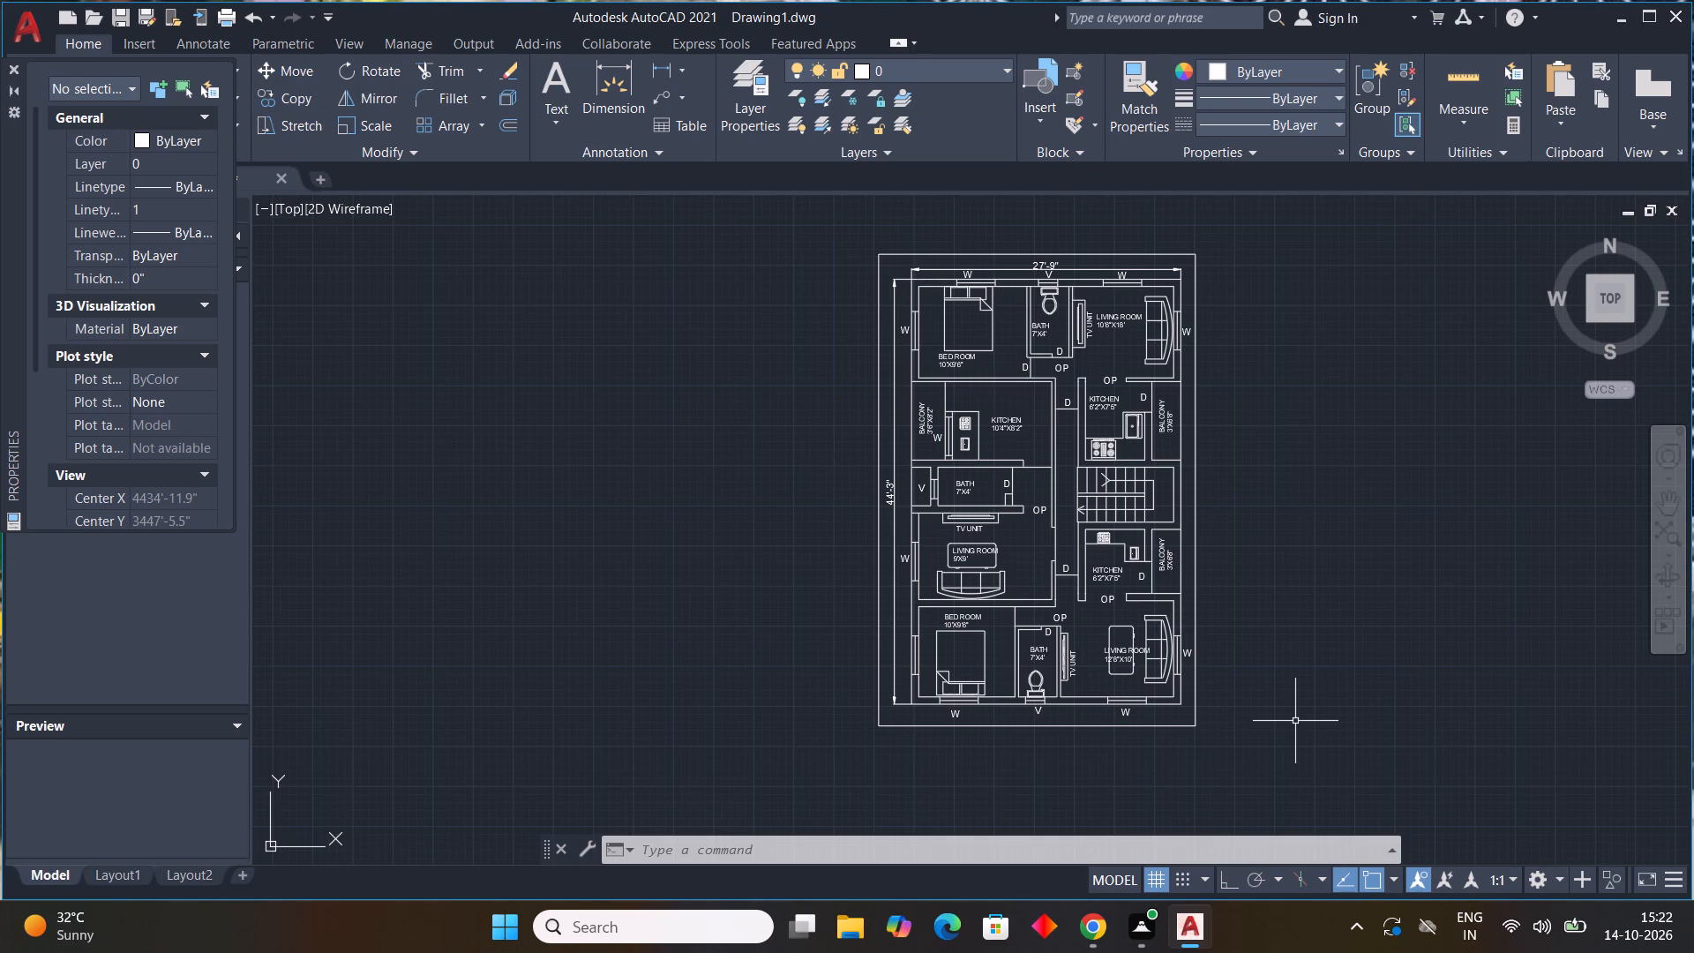
{"action": "scroll", "coordinate": [873, 650], "scroll_direction": "down", "scroll_amount": 2}
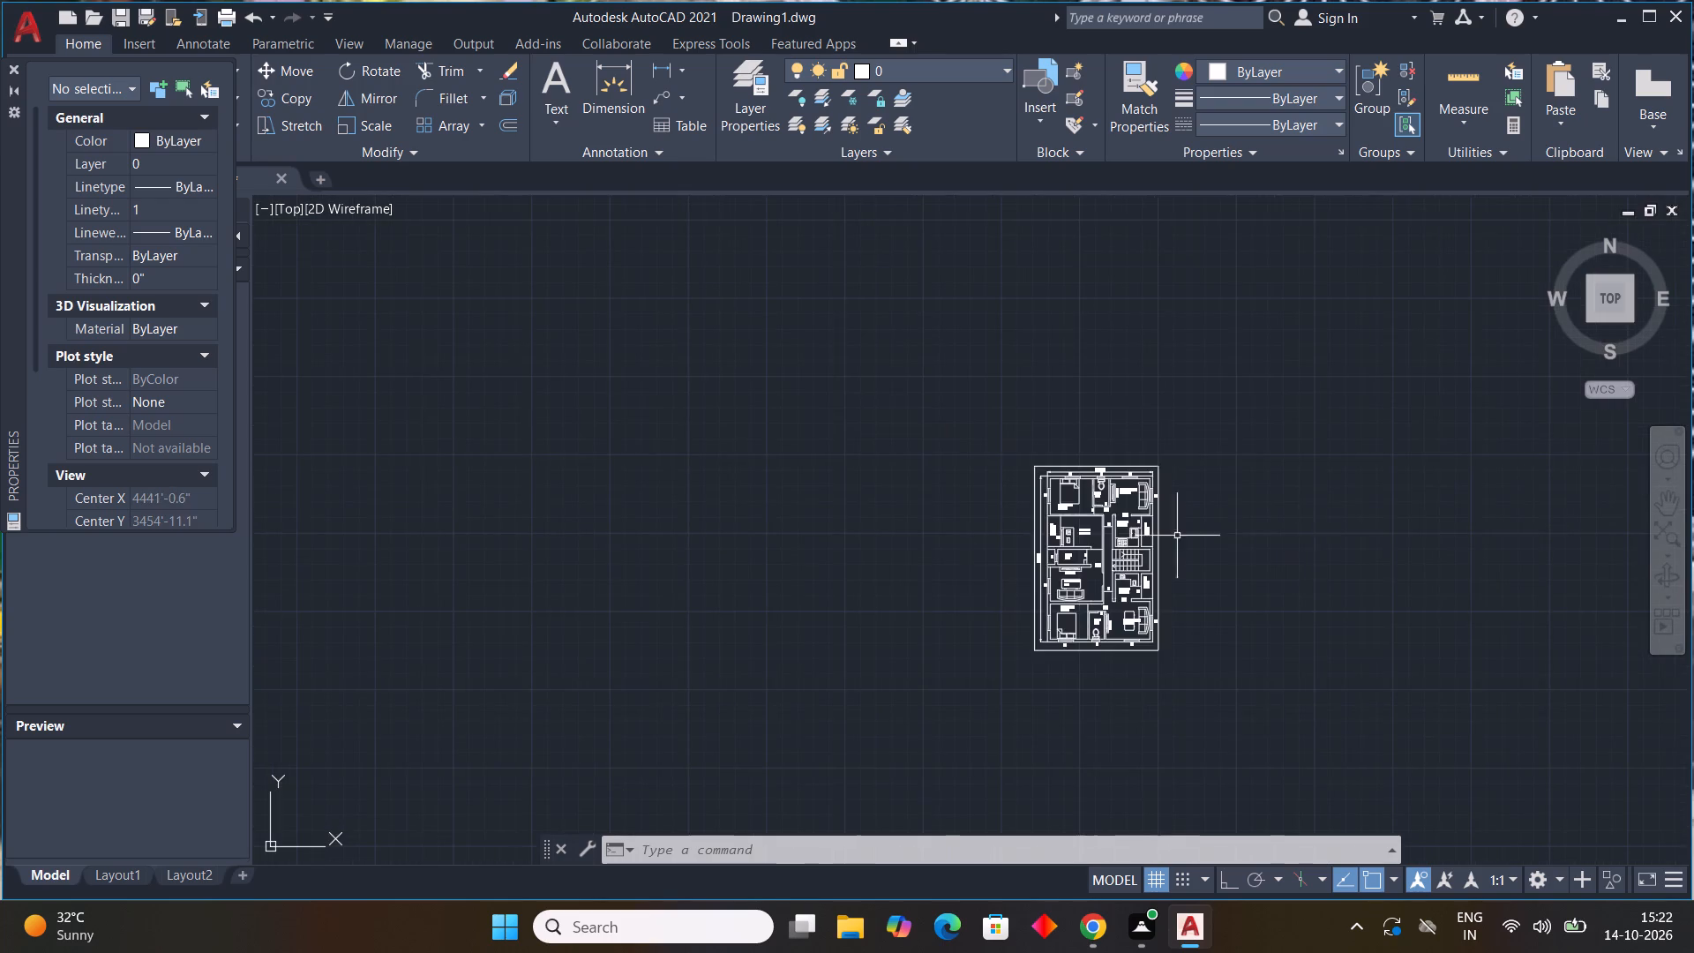
{"action": "scroll", "coordinate": [1012, 600], "scroll_direction": "up", "scroll_amount": 4}
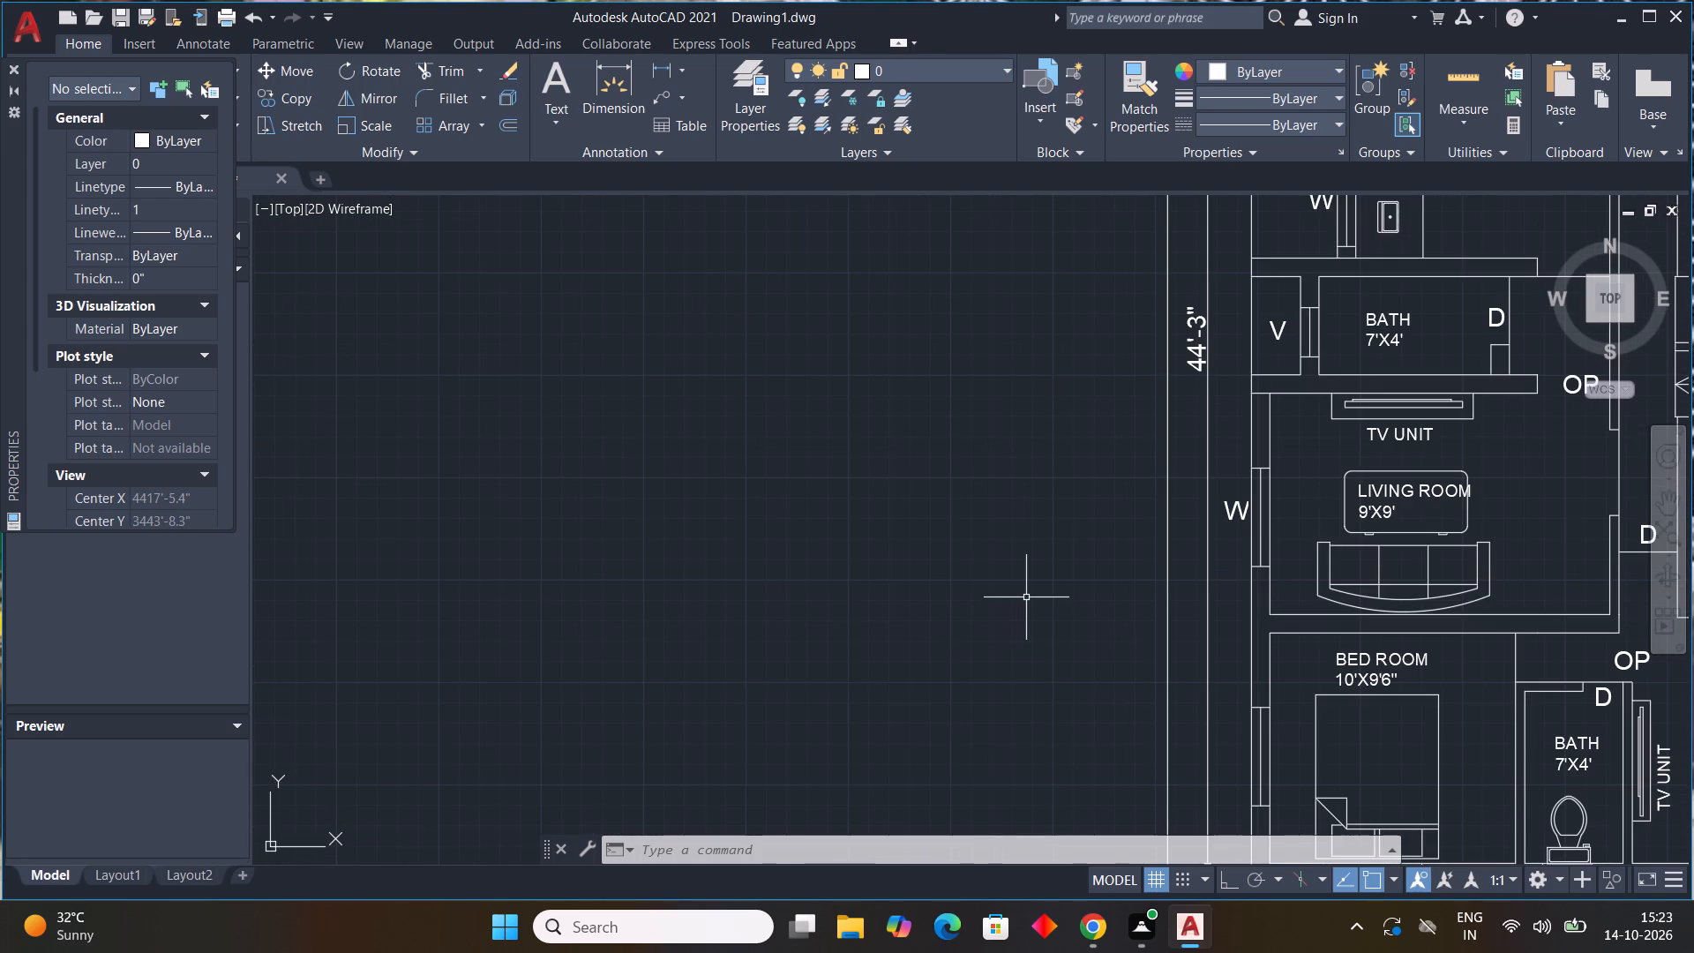
{"action": "scroll", "coordinate": [1340, 600], "scroll_direction": "down", "scroll_amount": 4}
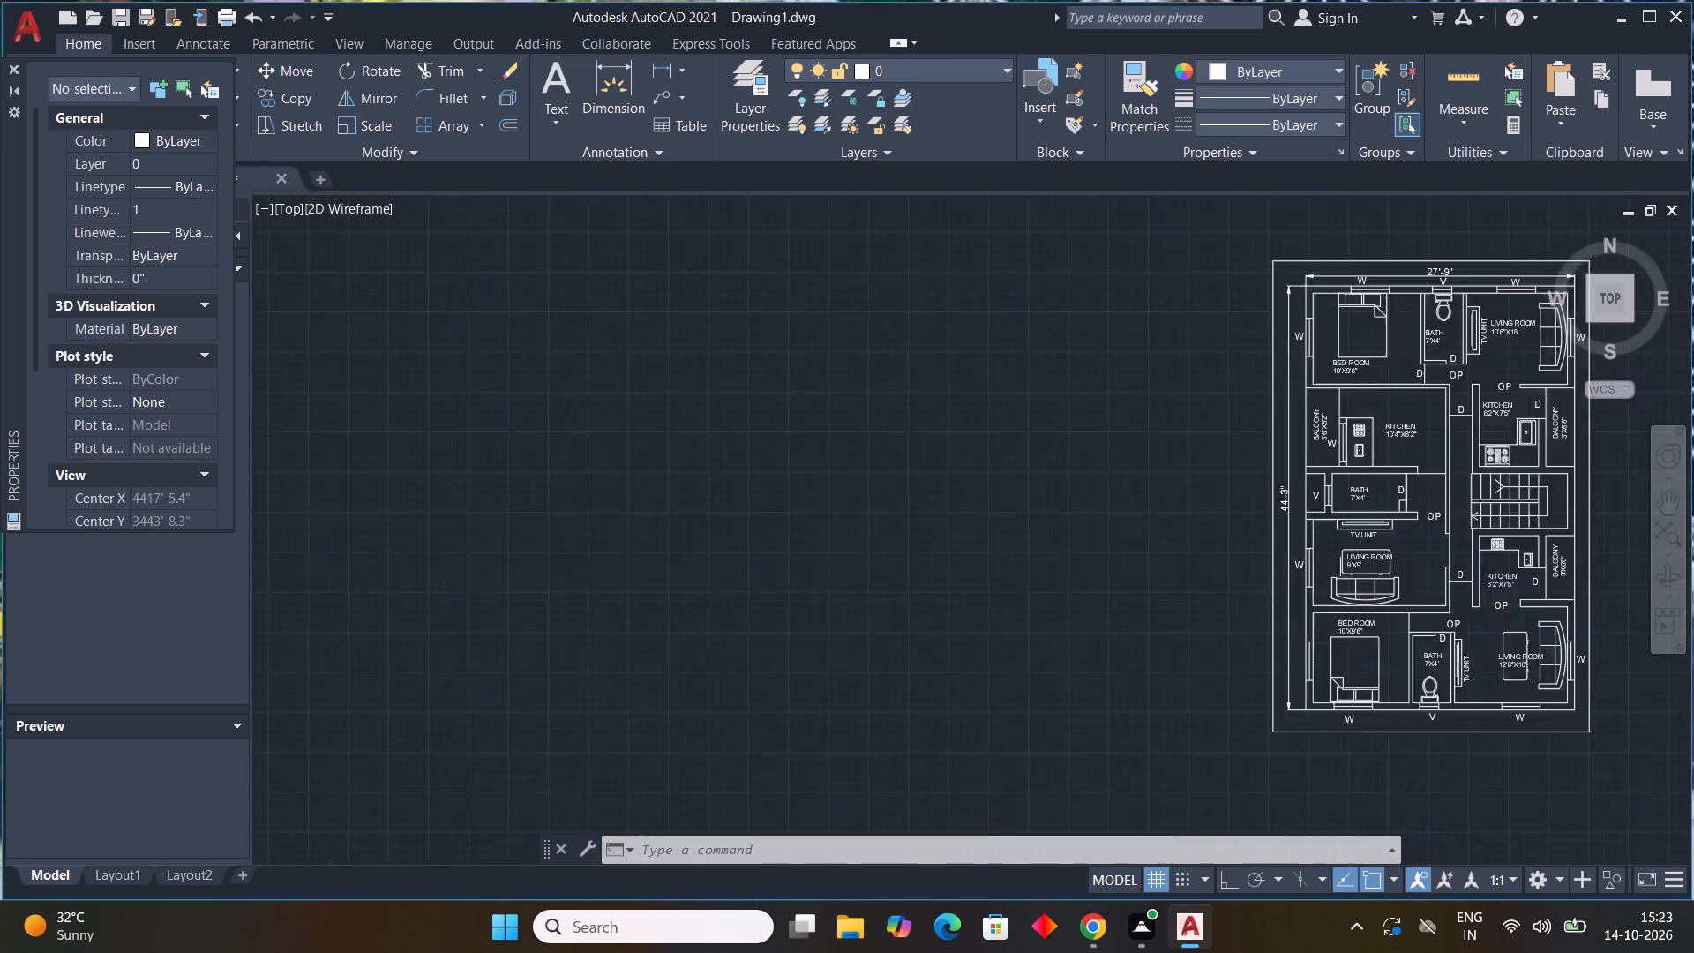
{"action": "scroll", "coordinate": [1336, 626], "scroll_direction": "up", "scroll_amount": 4}
{"action": "scroll", "coordinate": [1342, 629], "scroll_direction": "down", "scroll_amount": 4}
{"action": "scroll", "coordinate": [1445, 654], "scroll_direction": "up", "scroll_amount": 3}
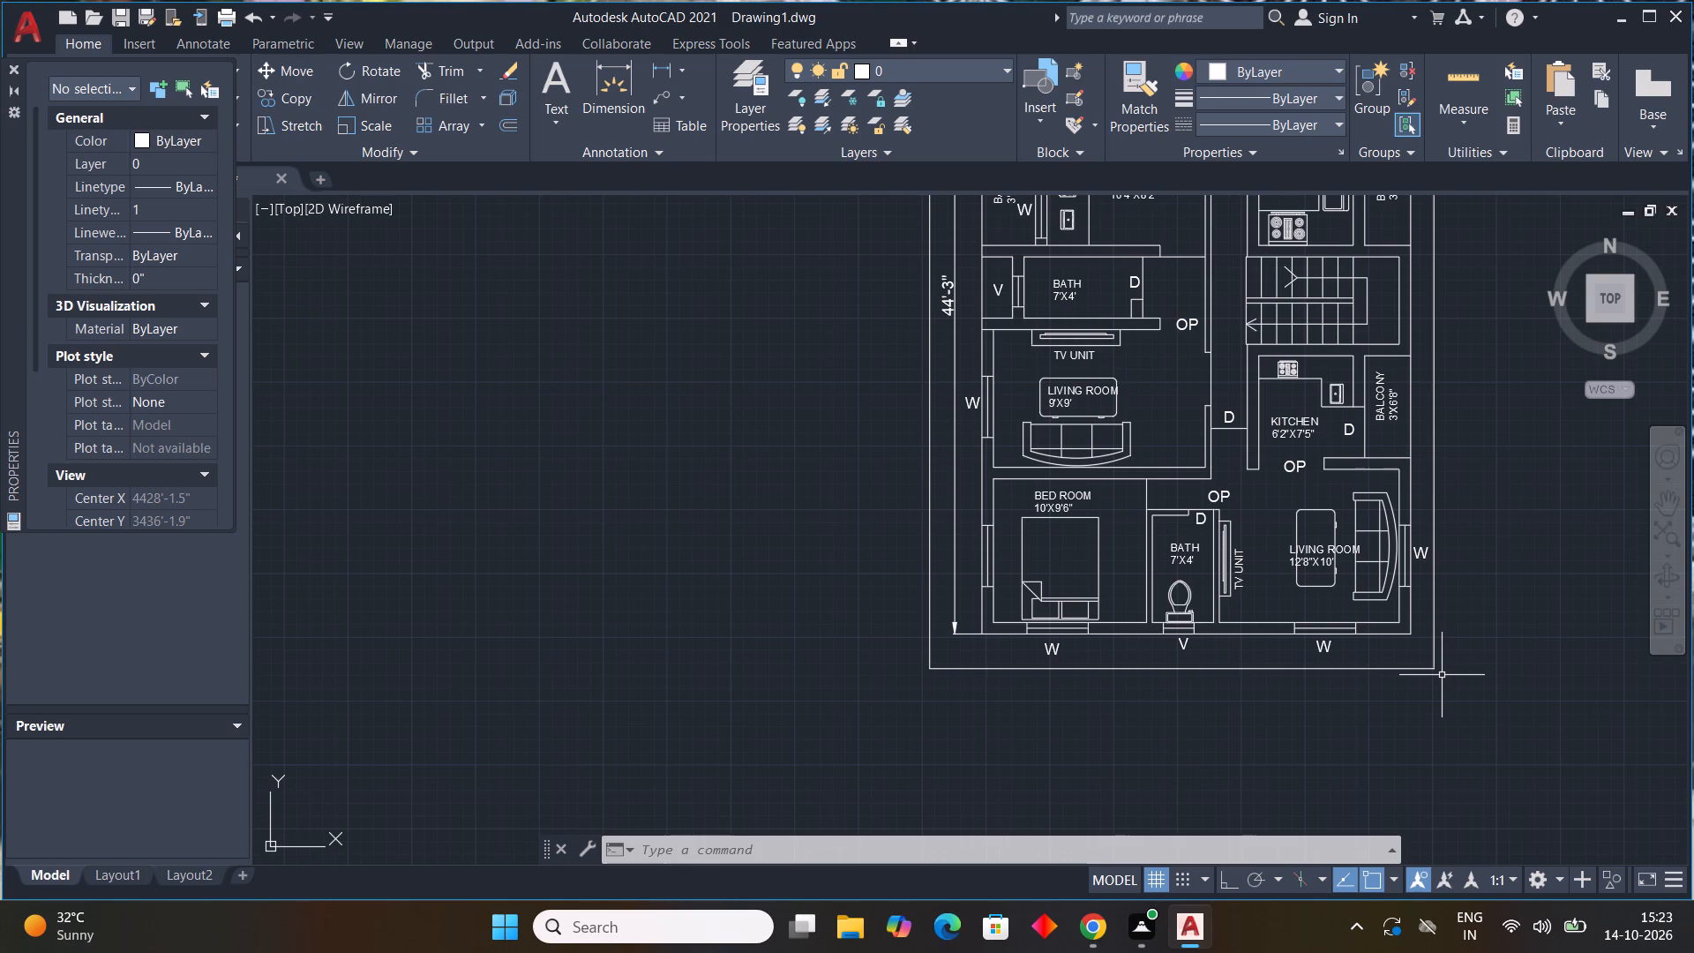
{"action": "scroll", "coordinate": [1442, 675], "scroll_direction": "down", "scroll_amount": 2}
{"action": "scroll", "coordinate": [1286, 549], "scroll_direction": "up", "scroll_amount": 3}
{"action": "scroll", "coordinate": [1292, 549], "scroll_direction": "down", "scroll_amount": 4}
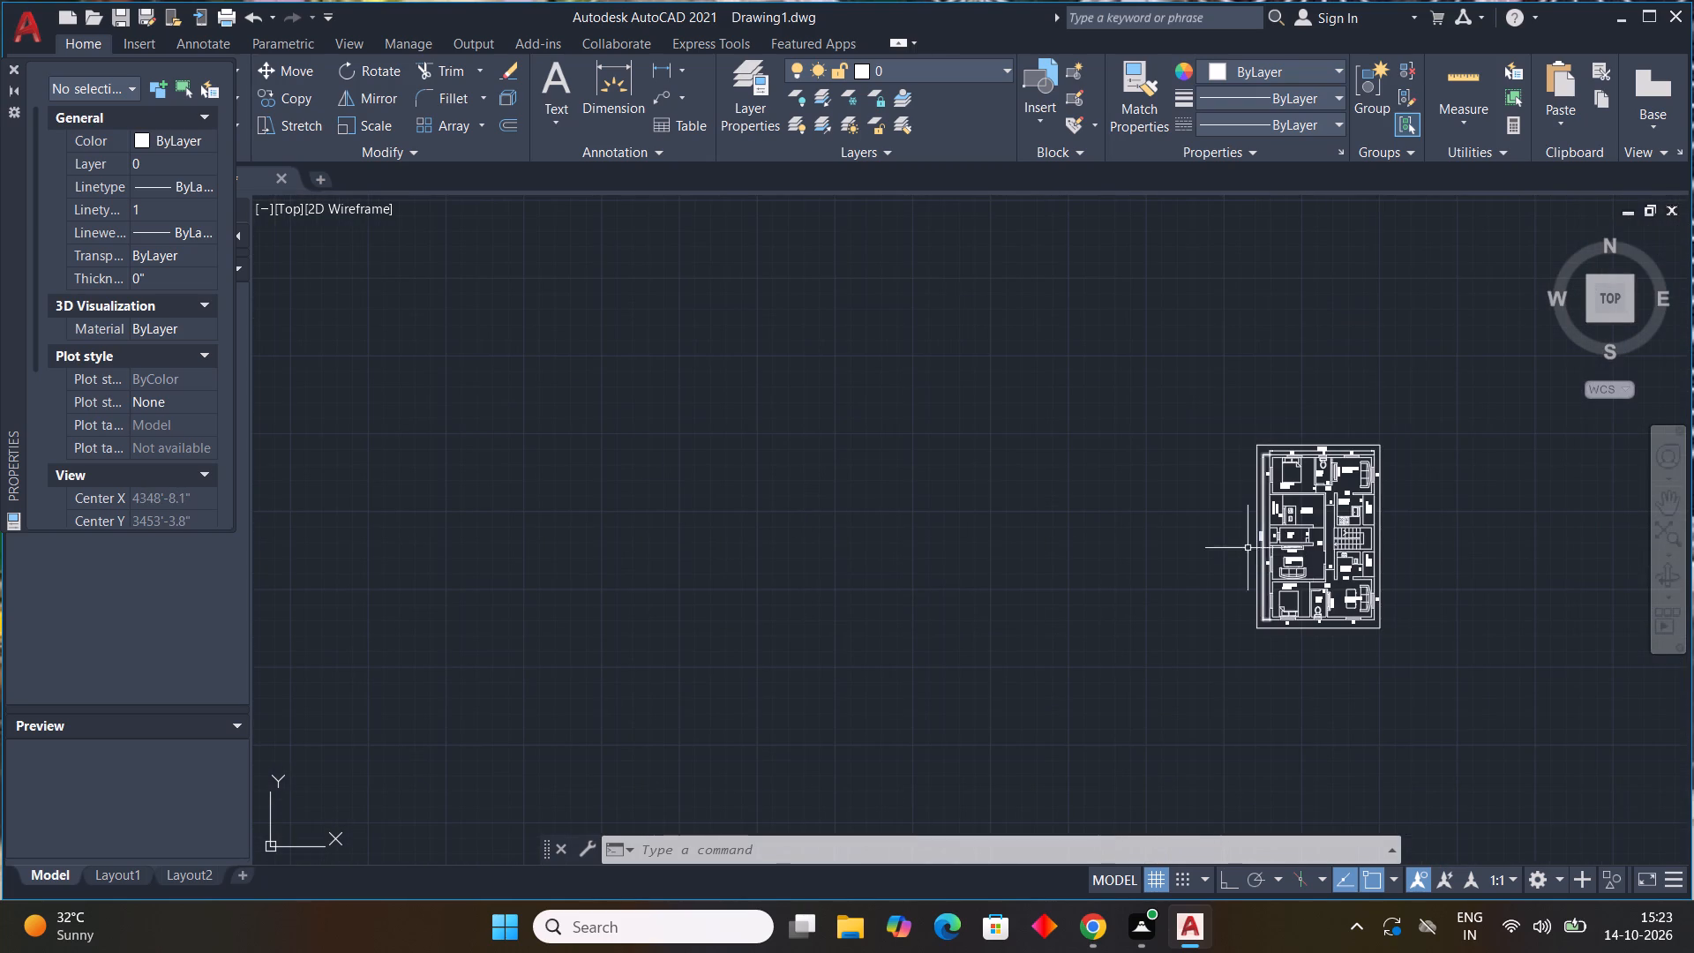
{"action": "scroll", "coordinate": [1295, 557], "scroll_direction": "down", "scroll_amount": 1}
{"action": "scroll", "coordinate": [1323, 574], "scroll_direction": "up", "scroll_amount": 4}
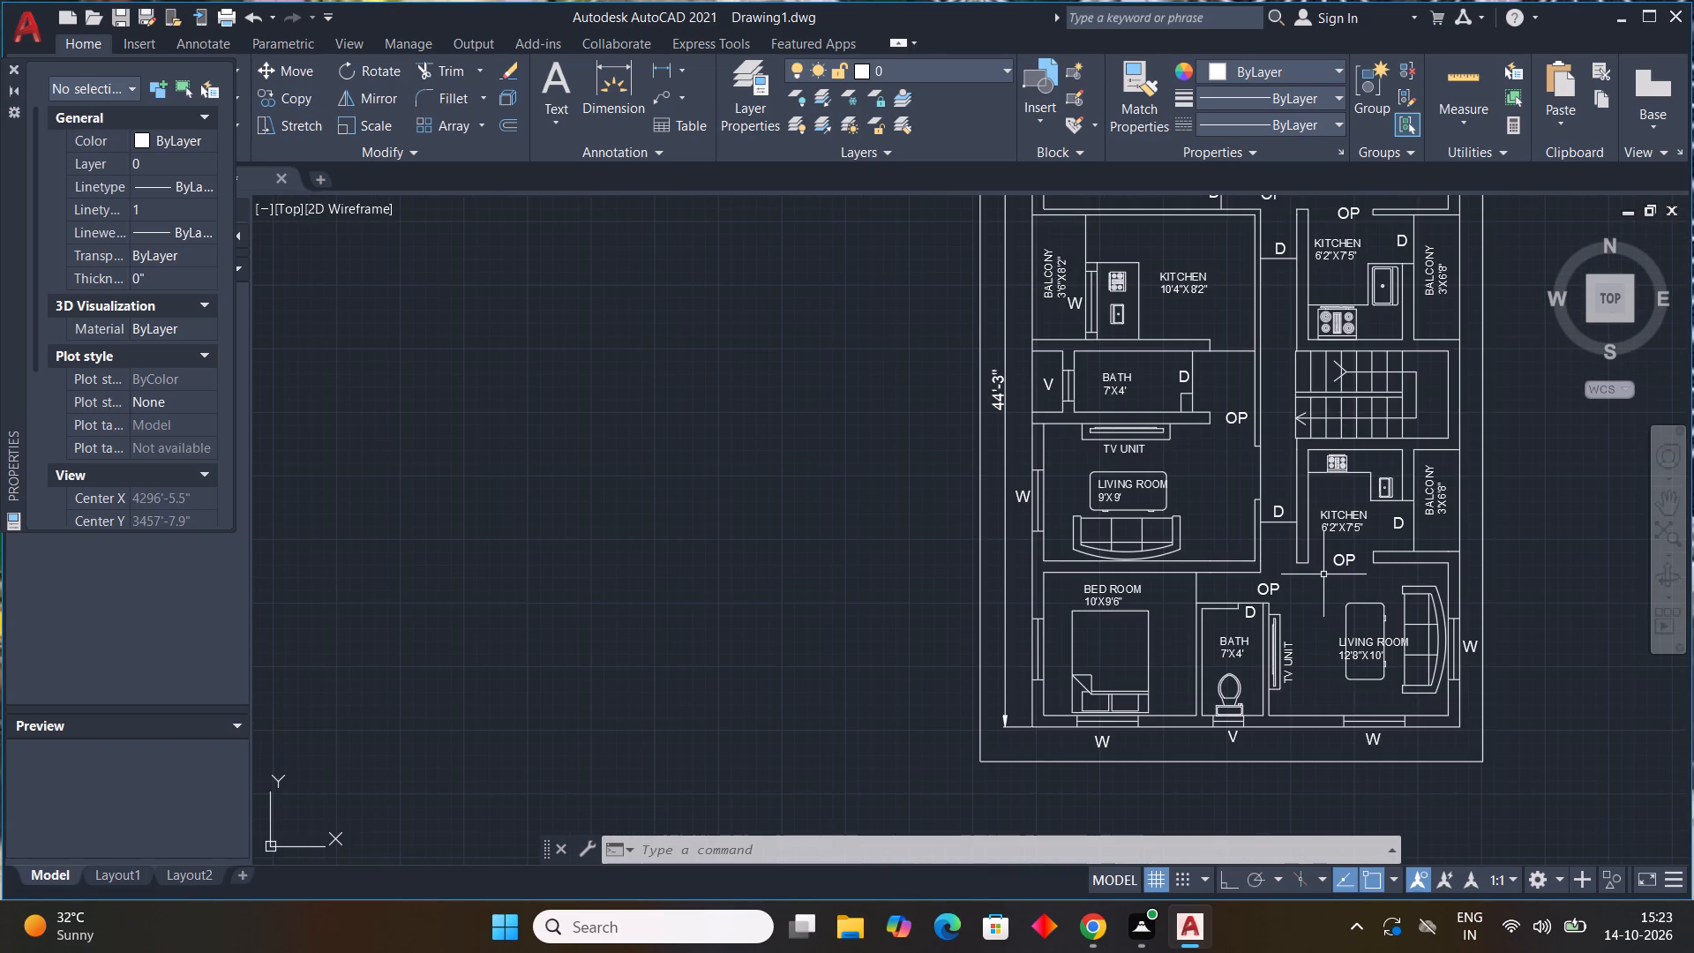
{"action": "scroll", "coordinate": [1323, 574], "scroll_direction": "down", "scroll_amount": 2}
{"action": "scroll", "coordinate": [1357, 574], "scroll_direction": "up", "scroll_amount": 4}
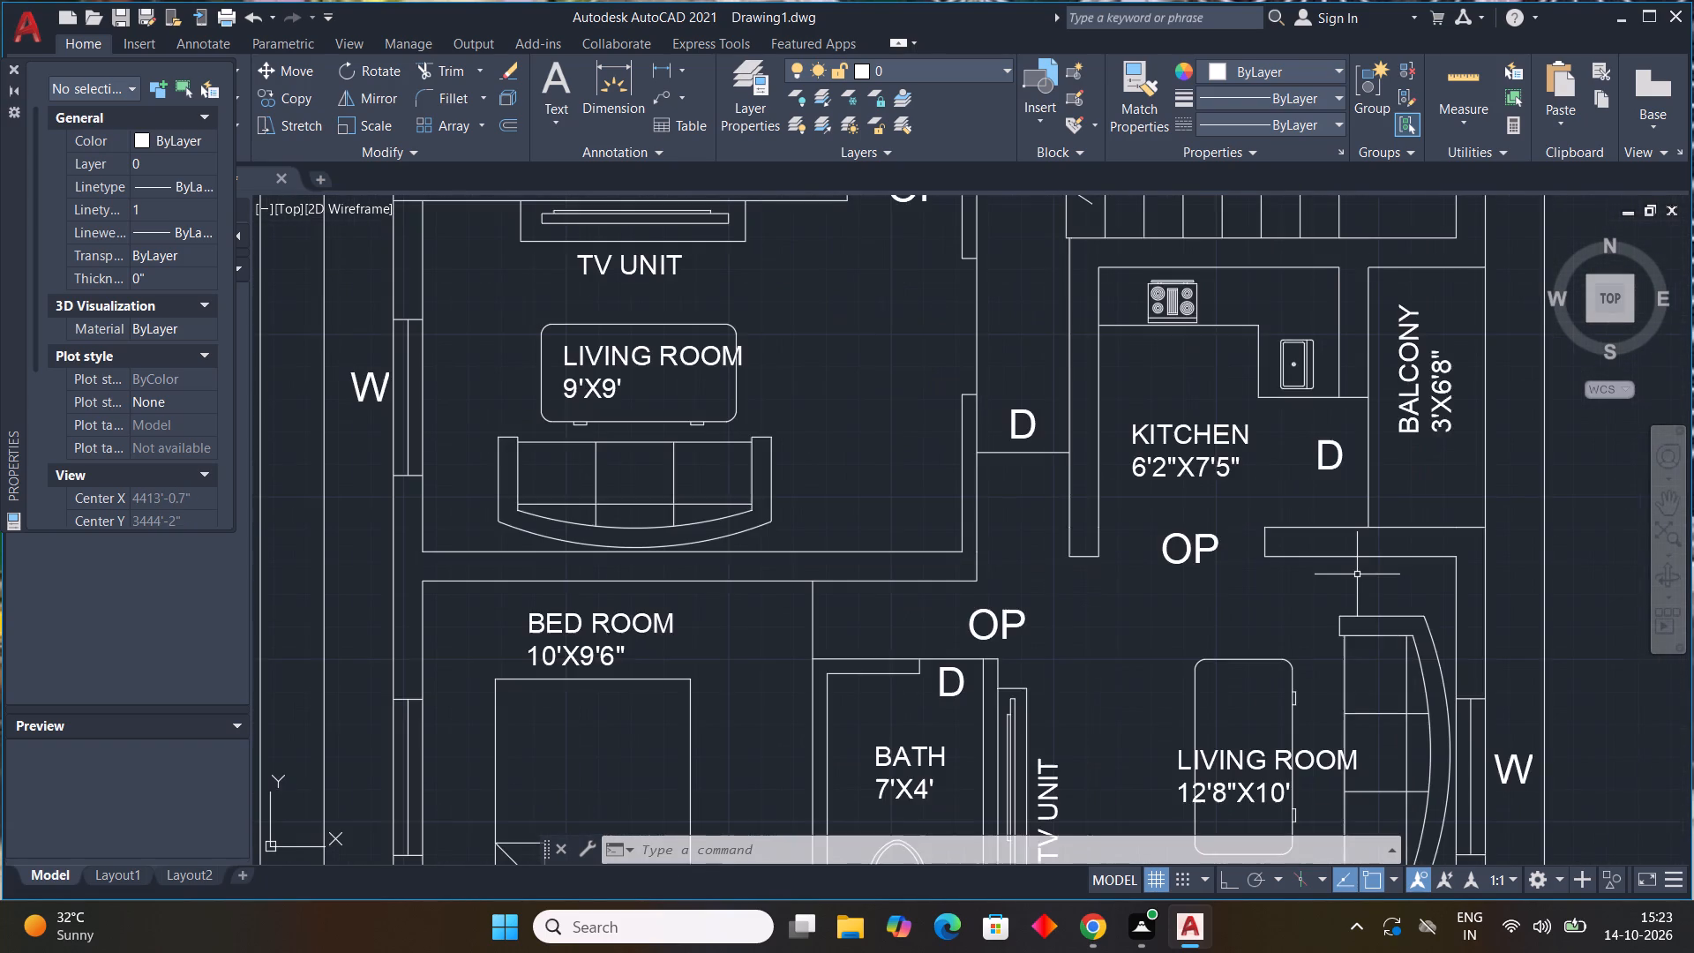
{"action": "scroll", "coordinate": [1357, 574], "scroll_direction": "down", "scroll_amount": 4}
{"action": "scroll", "coordinate": [1357, 574], "scroll_direction": "up", "scroll_amount": 3}
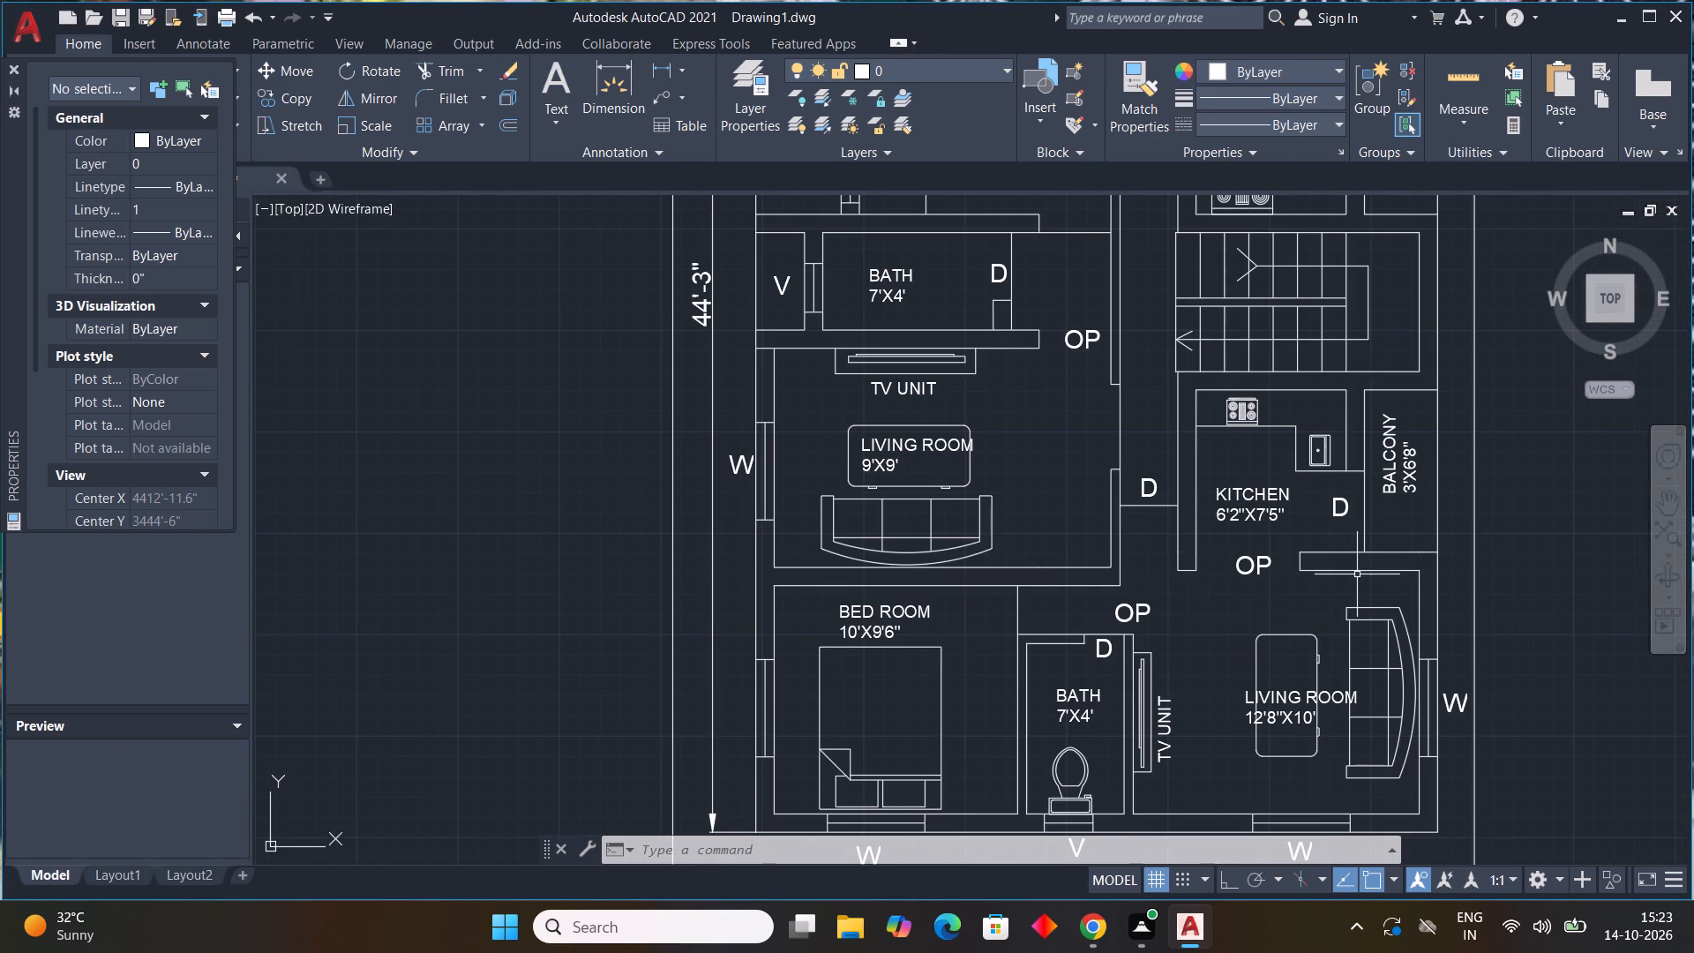
{"action": "scroll", "coordinate": [1357, 574], "scroll_direction": "down", "scroll_amount": 3}
{"action": "scroll", "coordinate": [1357, 574], "scroll_direction": "up", "scroll_amount": 3}
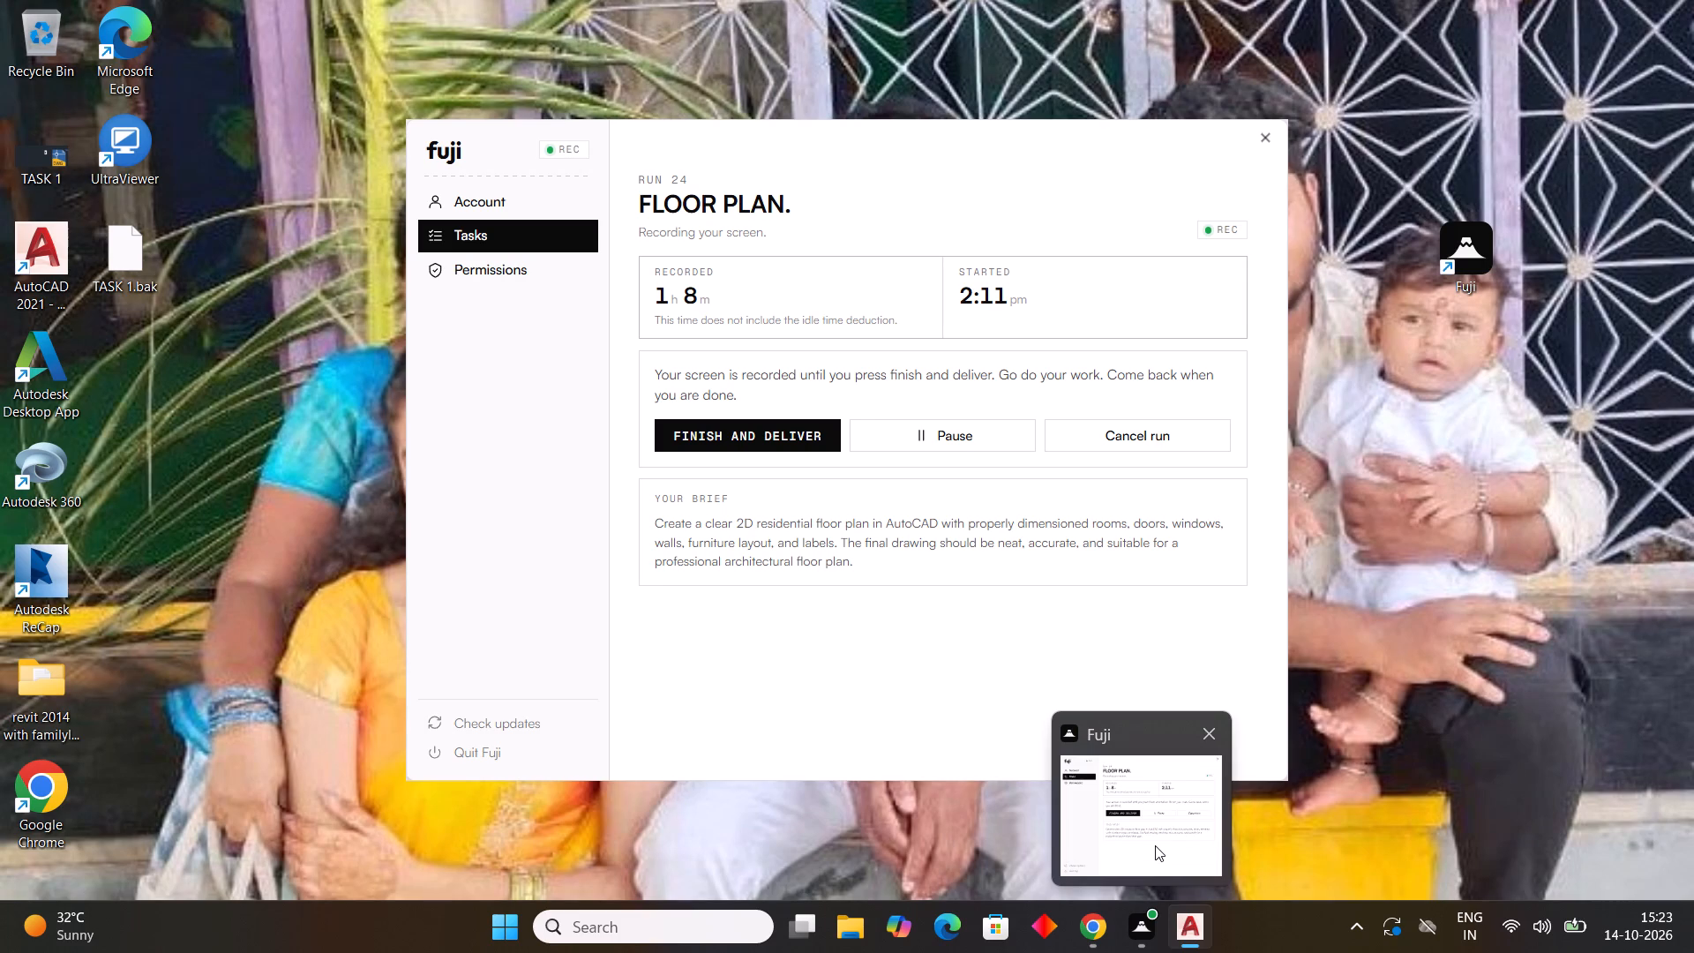
Return to the AutoCAD drawing and examine the bordered floor plan overall and up close, including its rooms, furniture and labels.
{"action": "left_click", "coordinate": [1208, 841]}
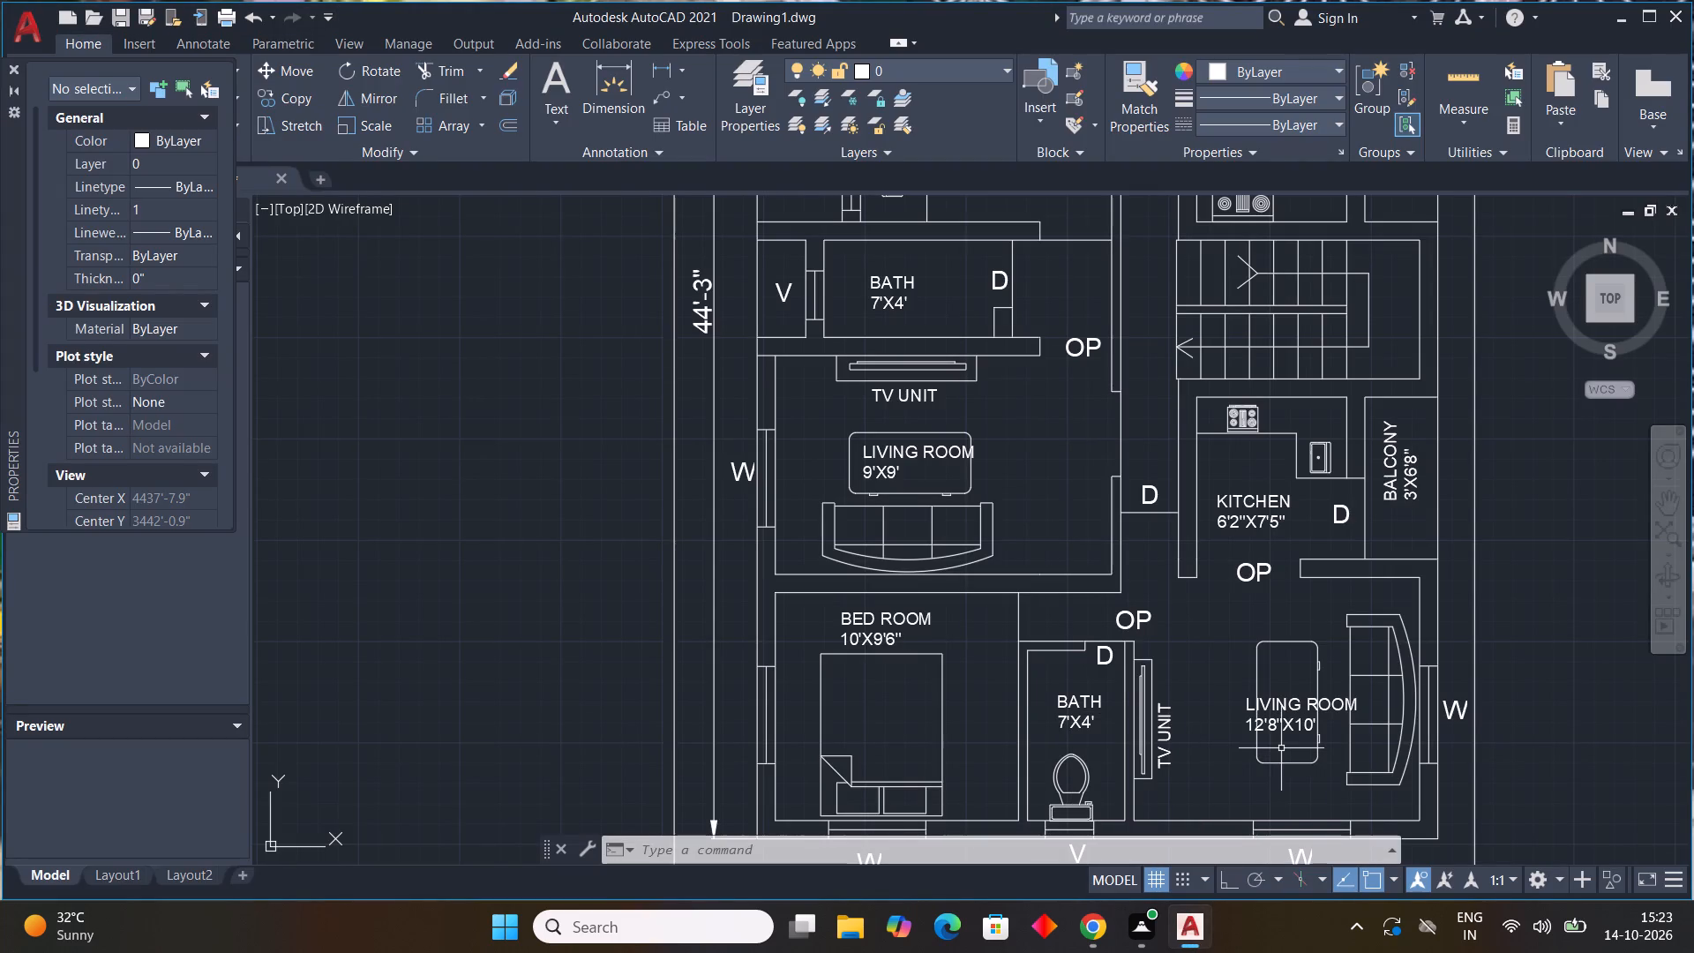
{"action": "scroll", "coordinate": [1286, 790], "scroll_direction": "down", "scroll_amount": 3}
{"action": "scroll", "coordinate": [1224, 603], "scroll_direction": "up", "scroll_amount": 4}
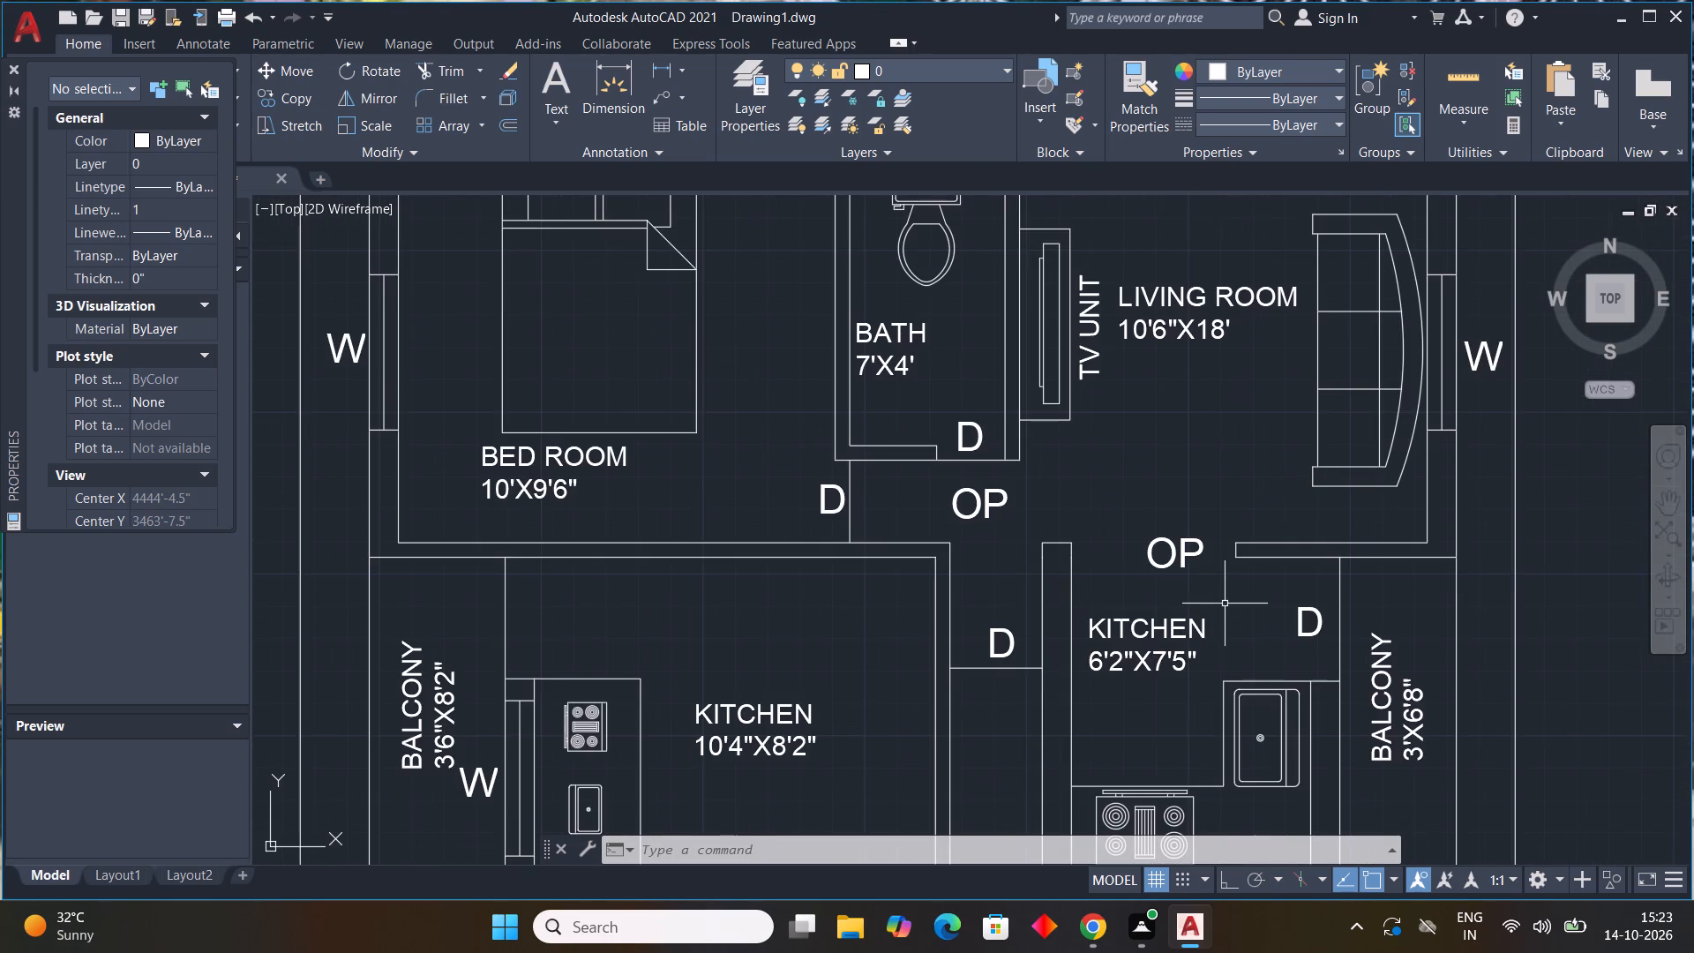
{"action": "scroll", "coordinate": [1225, 604], "scroll_direction": "down", "scroll_amount": 2}
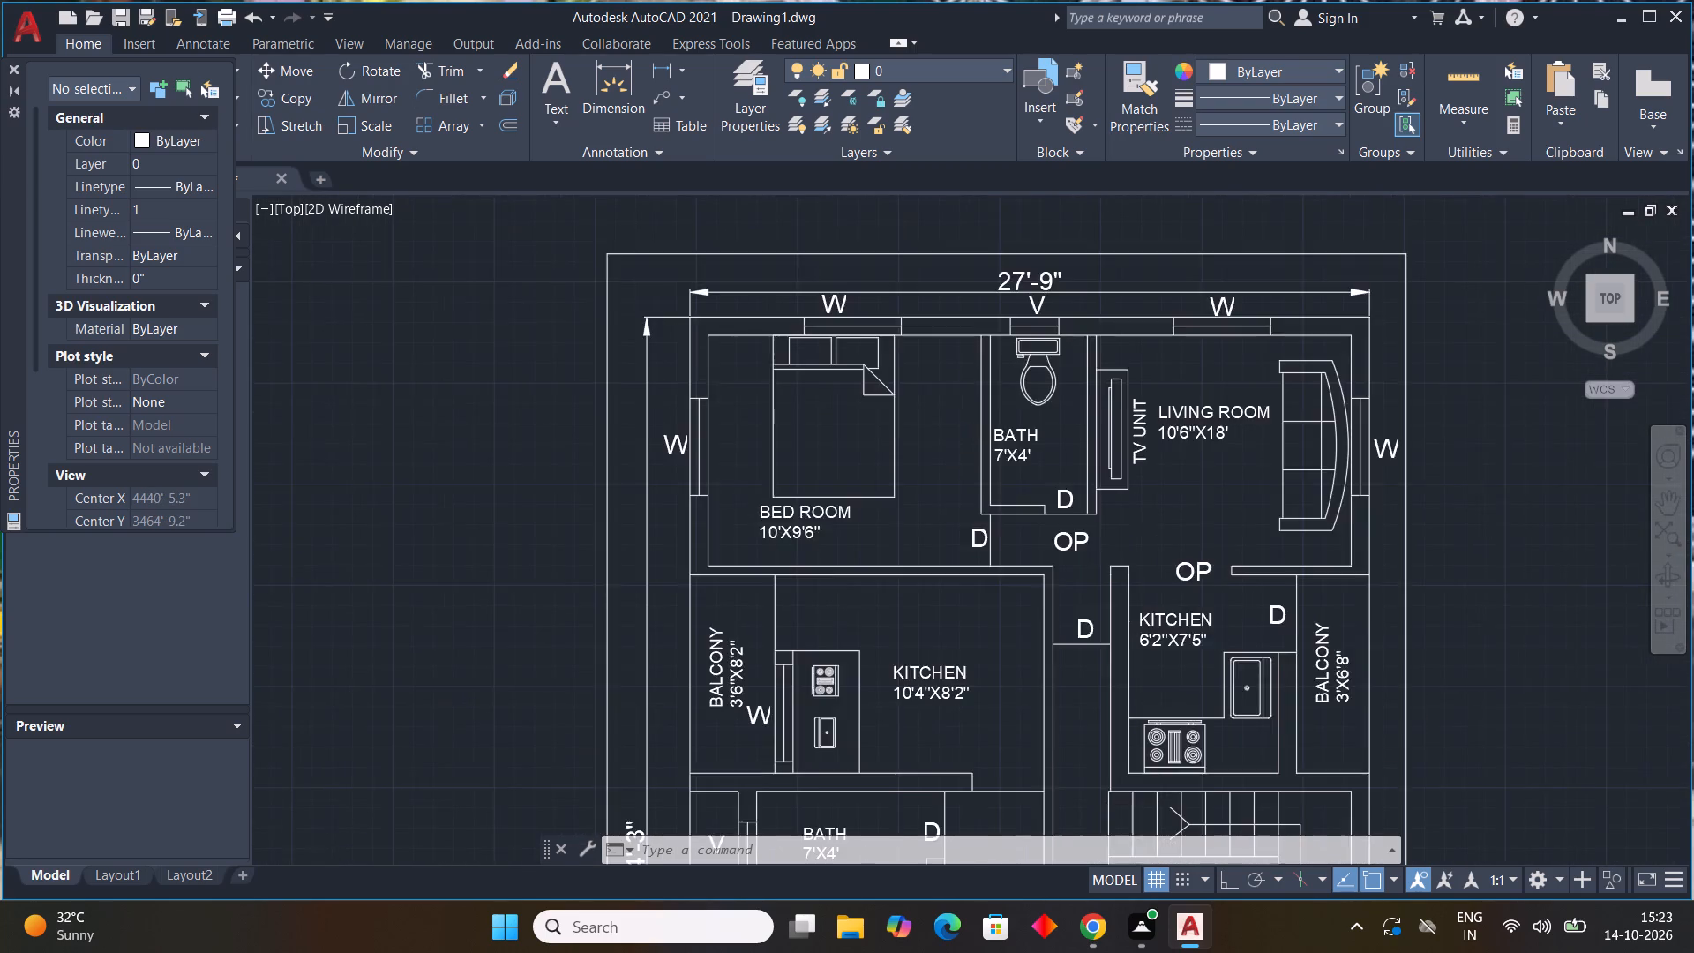
{"action": "scroll", "coordinate": [1285, 606], "scroll_direction": "up", "scroll_amount": 3}
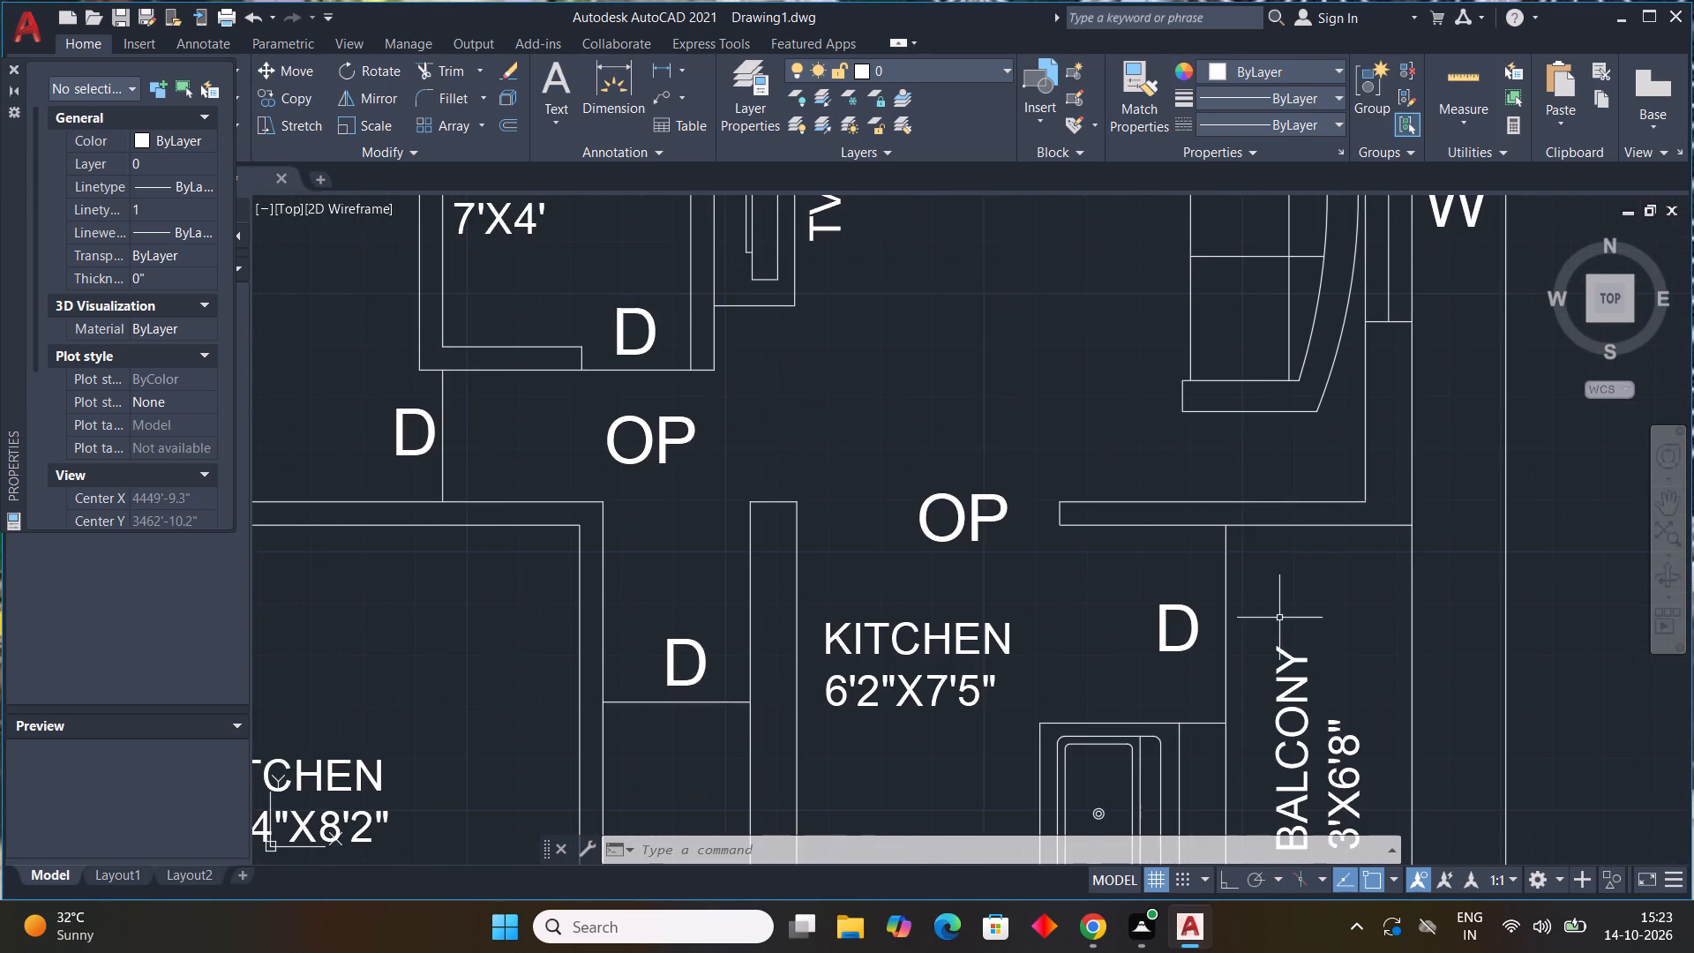
{"action": "scroll", "coordinate": [1315, 609], "scroll_direction": "down", "scroll_amount": 4}
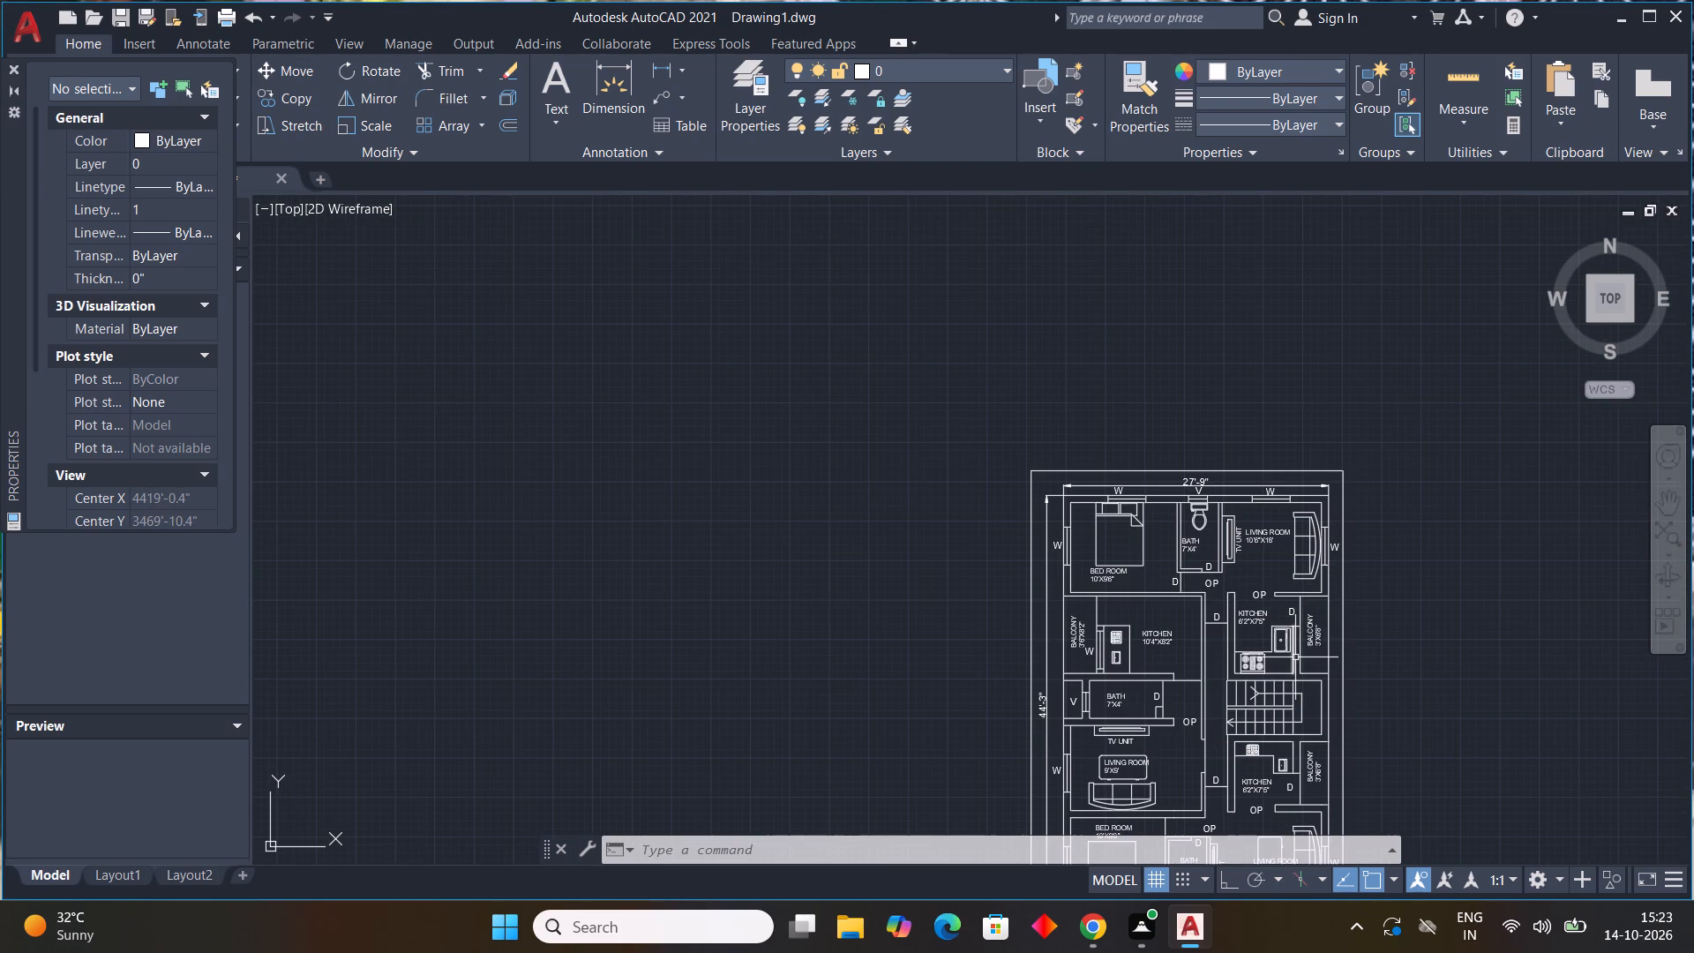
{"action": "scroll", "coordinate": [1129, 530], "scroll_direction": "down", "scroll_amount": 2}
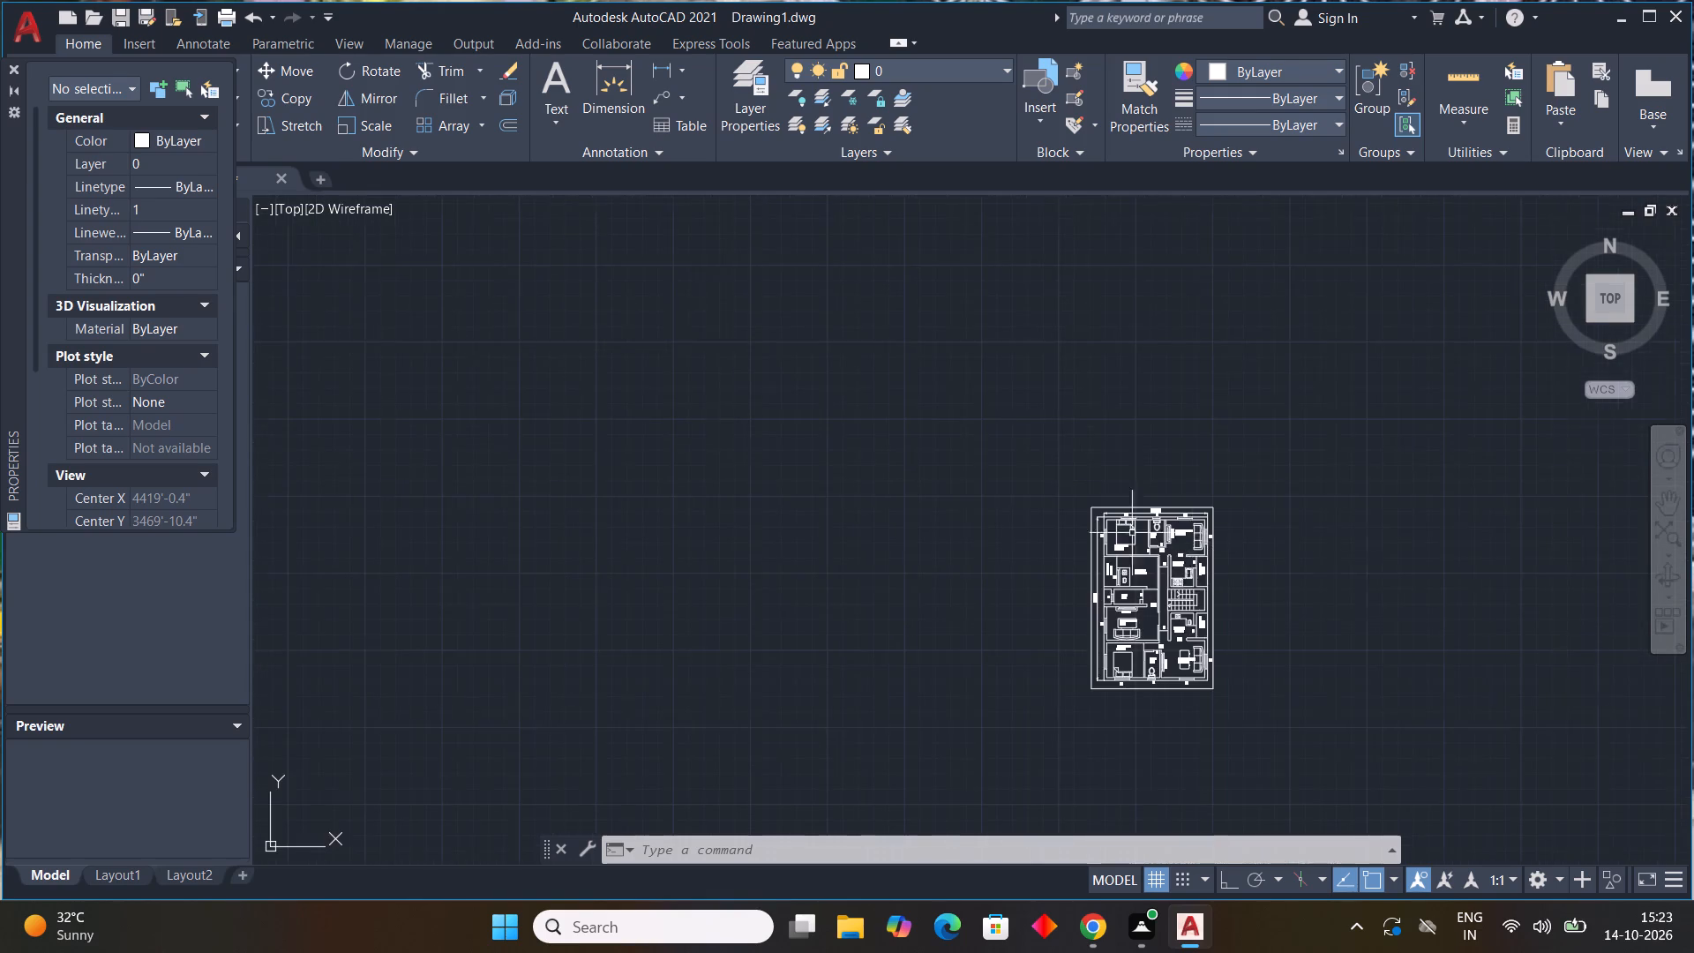
{"action": "scroll", "coordinate": [1177, 552], "scroll_direction": "up", "scroll_amount": 3}
{"action": "middle_click_drag", "start_coordinate": [1167, 537], "coordinate": [1145, 368]}
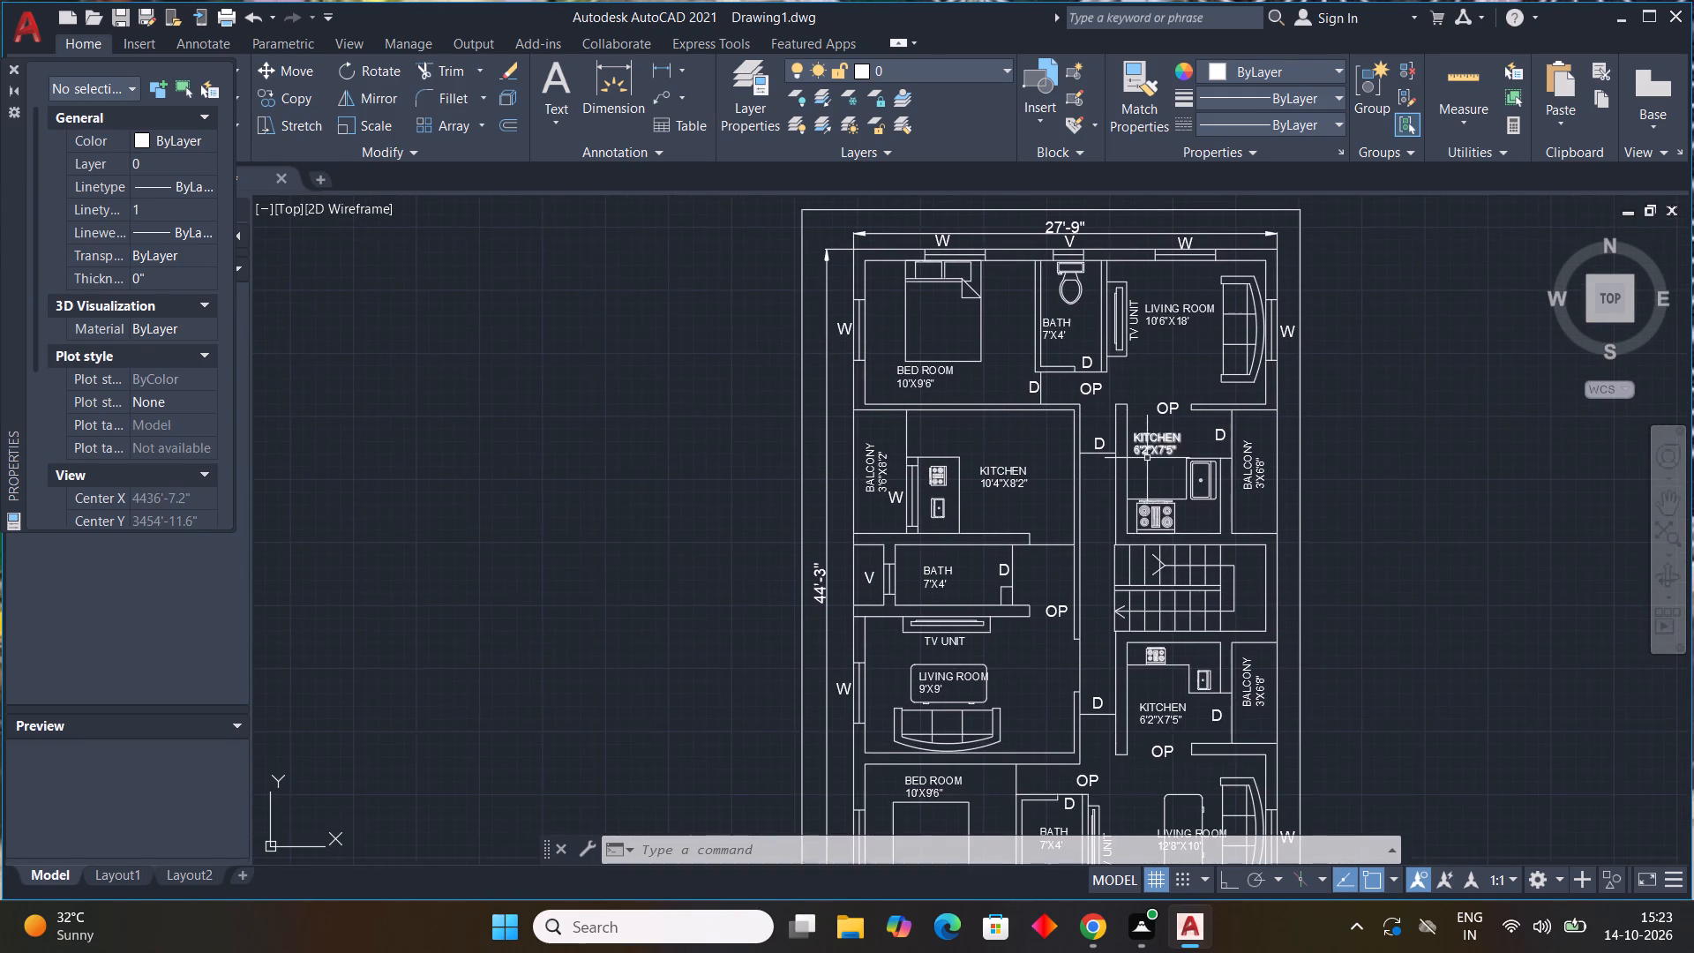
{"action": "scroll", "coordinate": [1149, 469], "scroll_direction": "down", "scroll_amount": 3}
{"action": "scroll", "coordinate": [1150, 488], "scroll_direction": "up", "scroll_amount": 3}
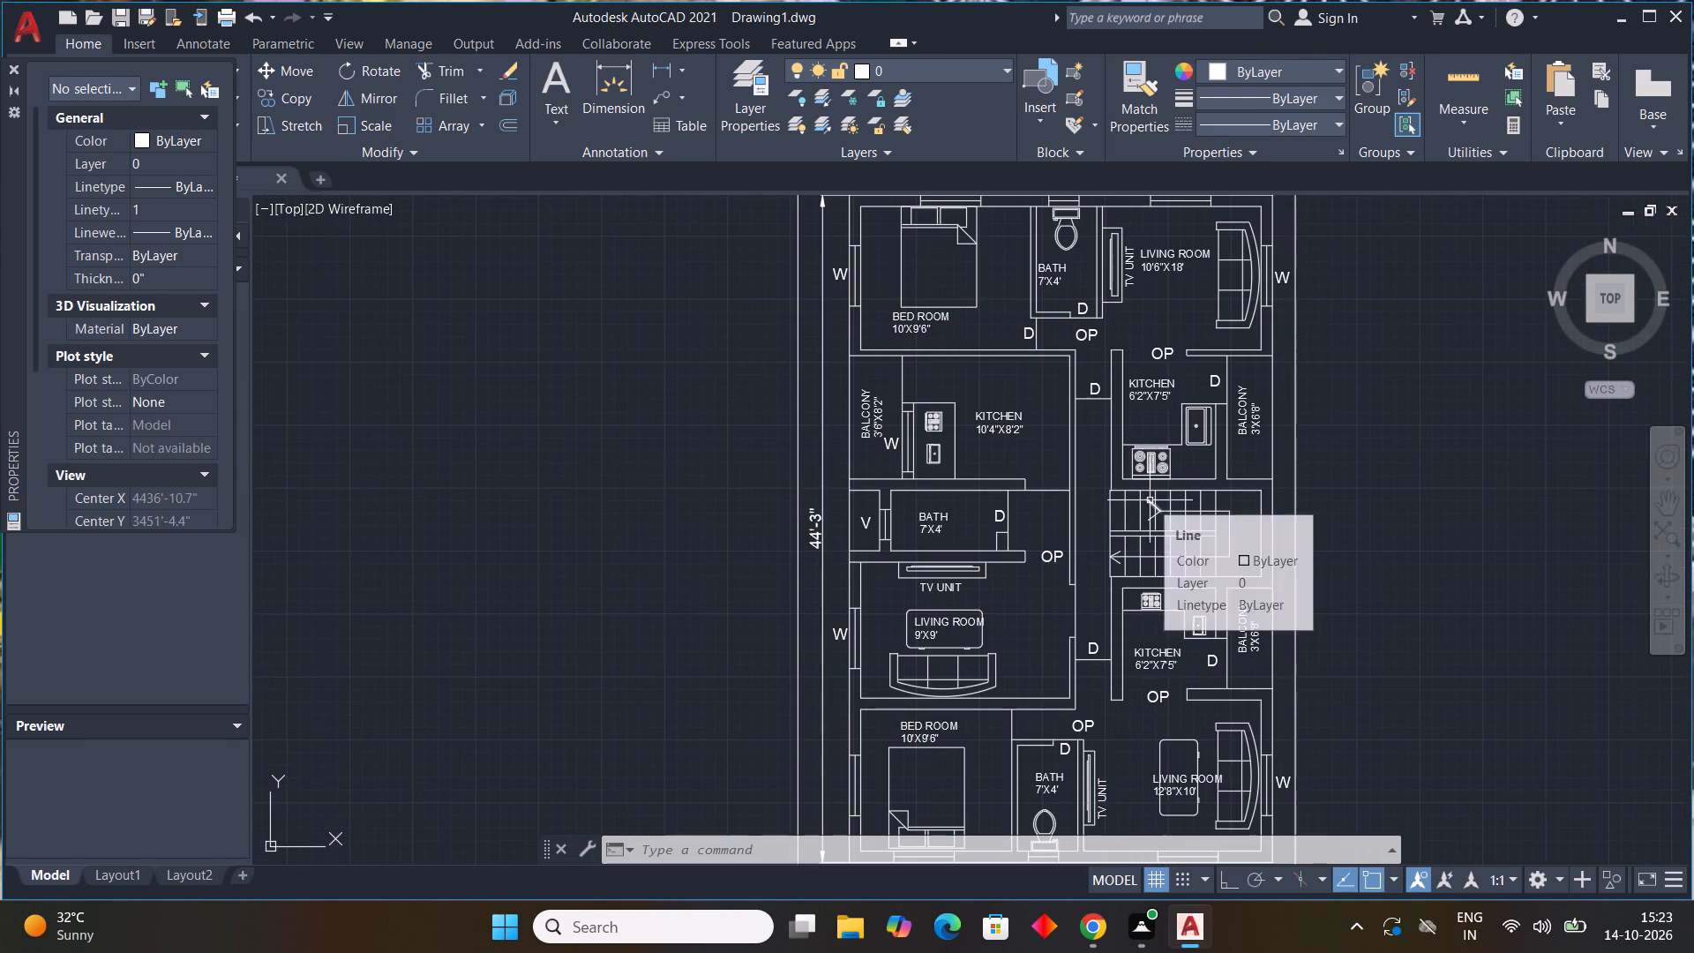
{"action": "scroll", "coordinate": [1150, 500], "scroll_direction": "down", "scroll_amount": 3}
{"action": "scroll", "coordinate": [1136, 553], "scroll_direction": "up", "scroll_amount": 3}
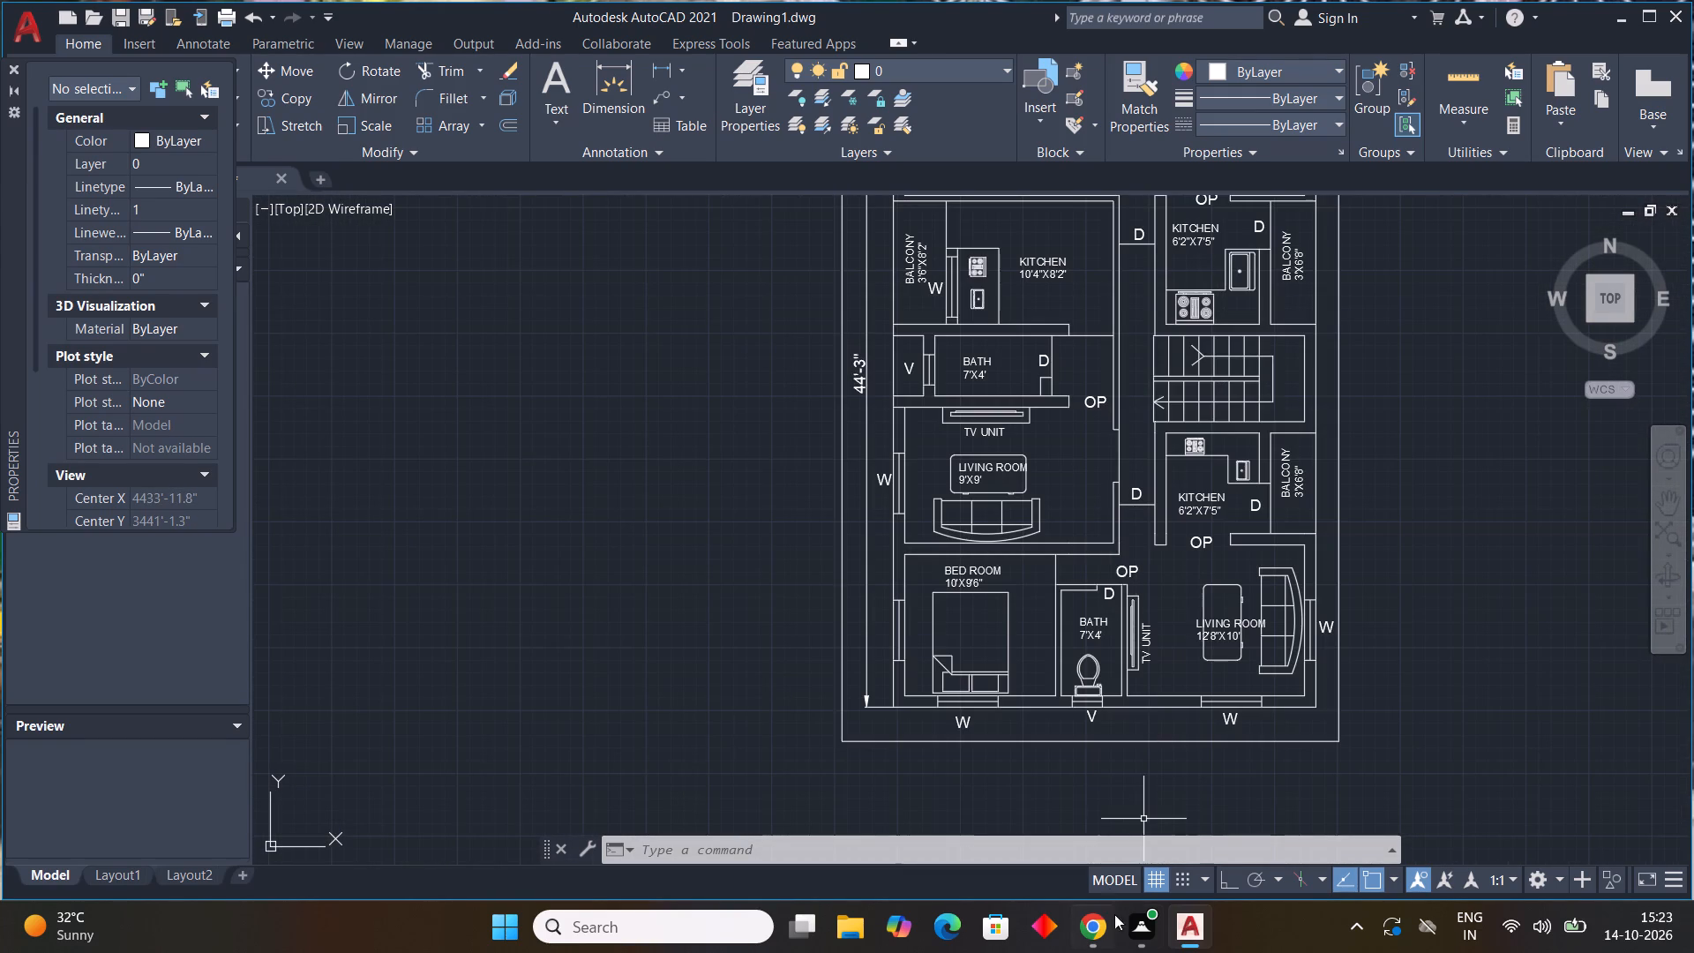
{"action": "scroll", "coordinate": [1153, 810], "scroll_direction": "down", "scroll_amount": 3}
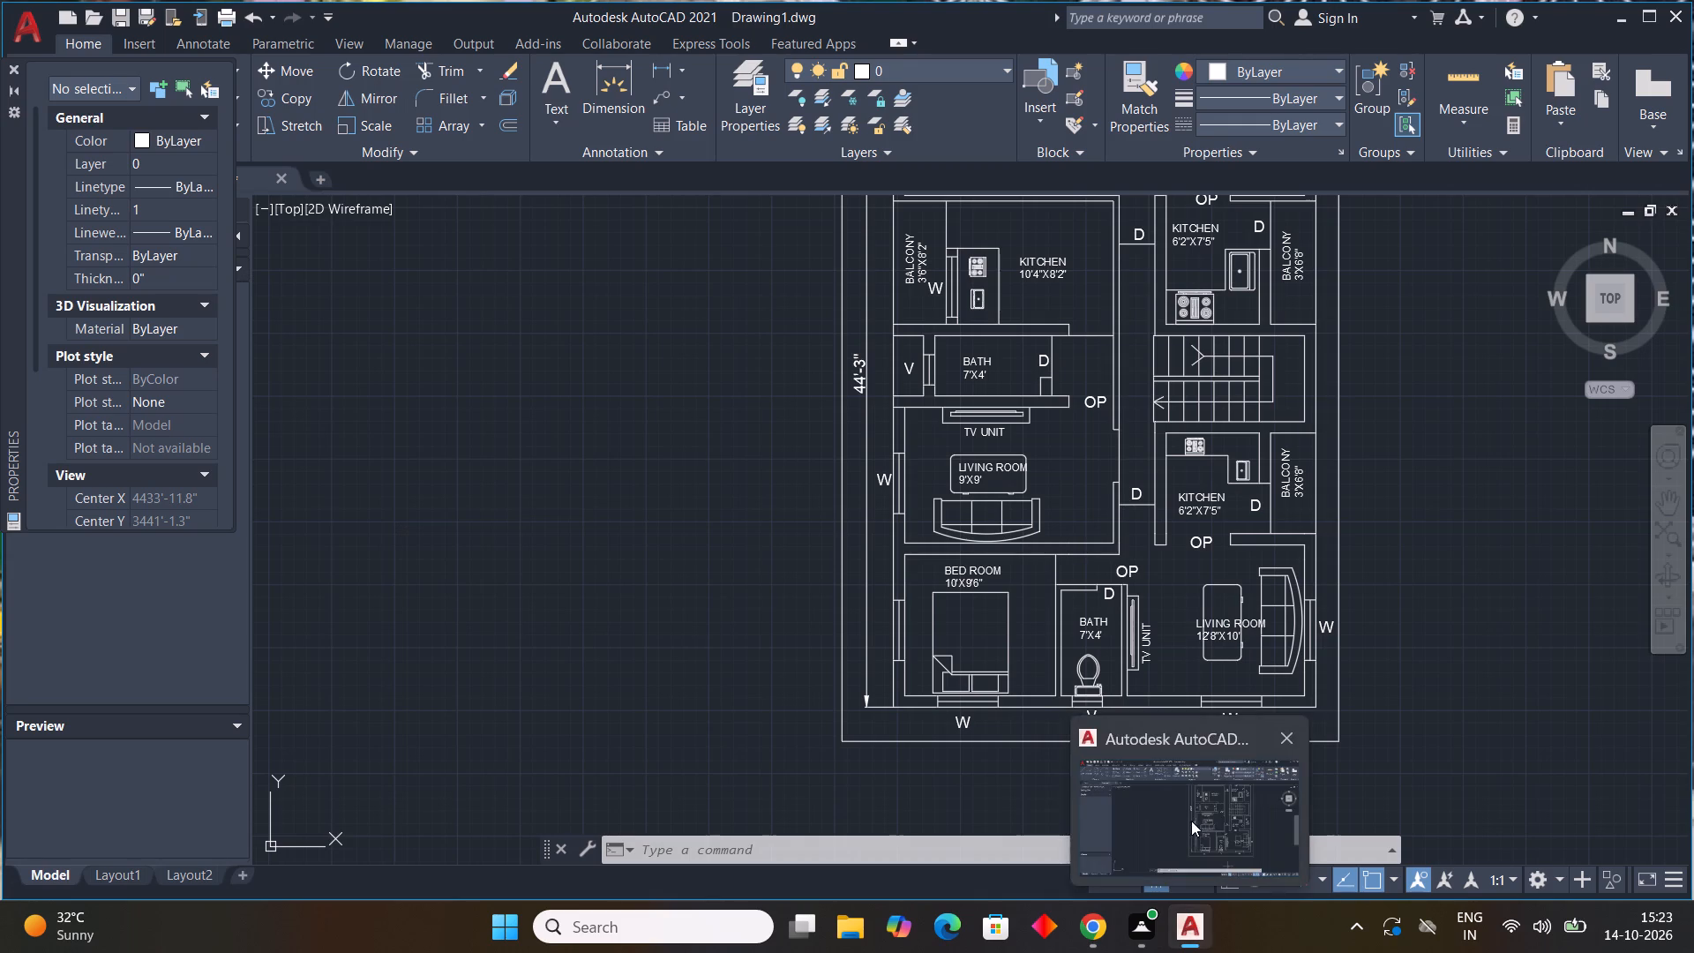
{"action": "left_click", "coordinate": [1191, 821]}
{"action": "scroll", "coordinate": [1198, 686], "scroll_direction": "down", "scroll_amount": 2}
{"action": "scroll", "coordinate": [1166, 480], "scroll_direction": "up", "scroll_amount": 2}
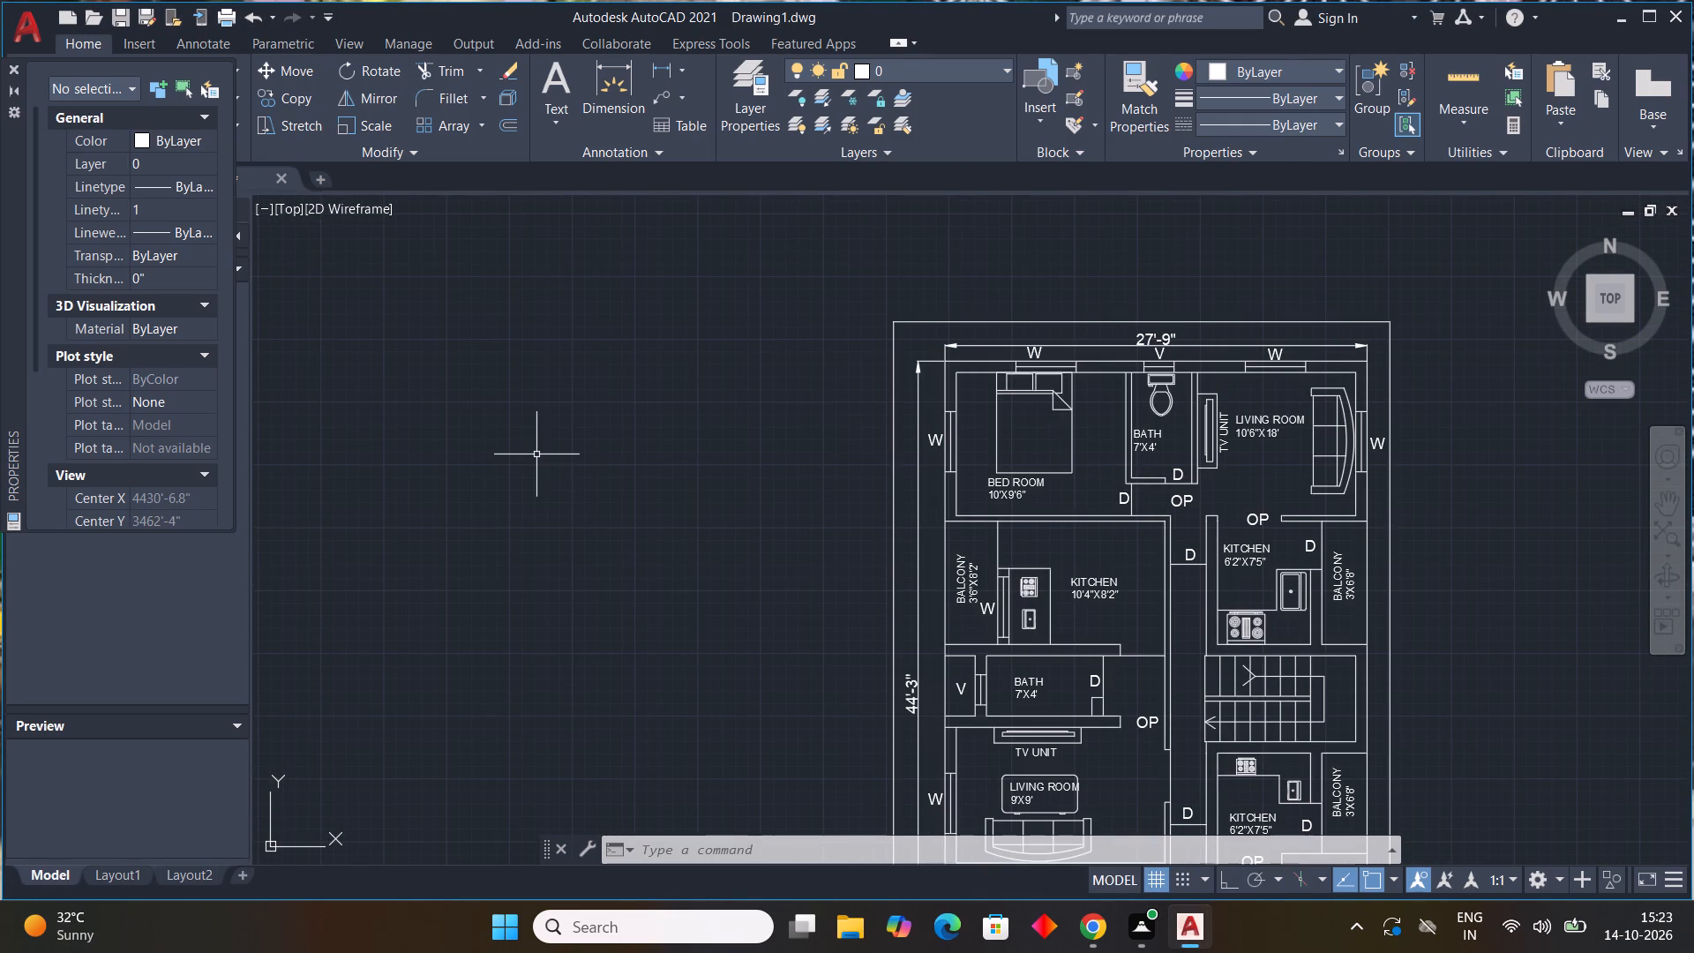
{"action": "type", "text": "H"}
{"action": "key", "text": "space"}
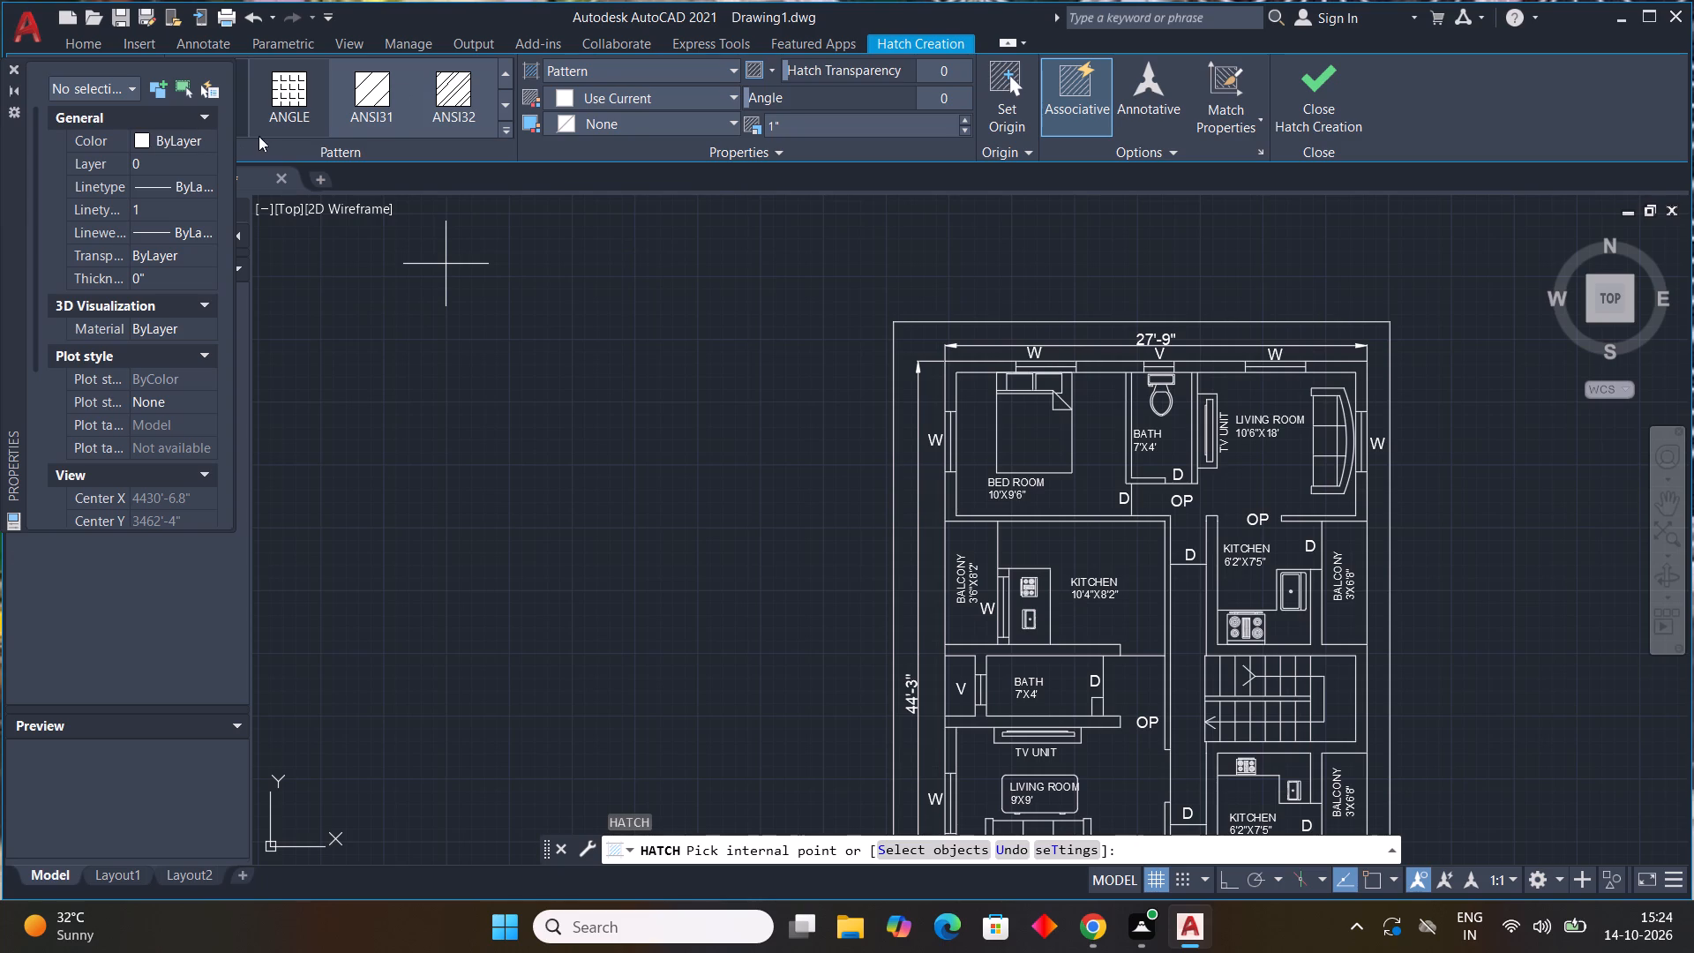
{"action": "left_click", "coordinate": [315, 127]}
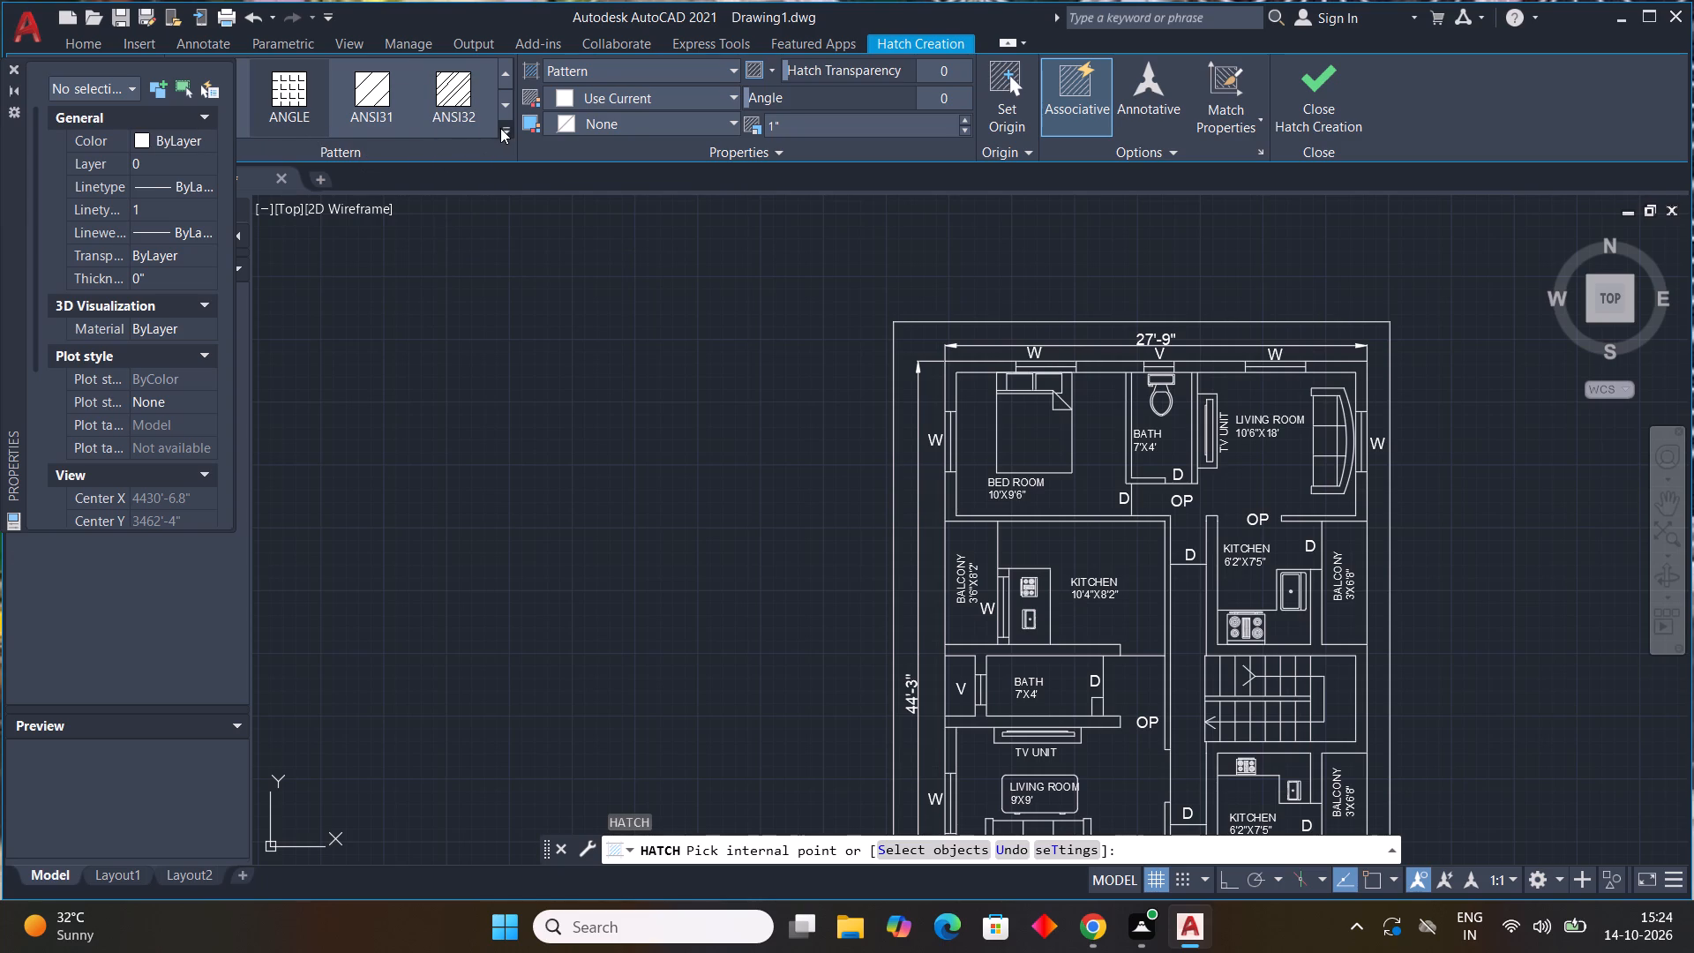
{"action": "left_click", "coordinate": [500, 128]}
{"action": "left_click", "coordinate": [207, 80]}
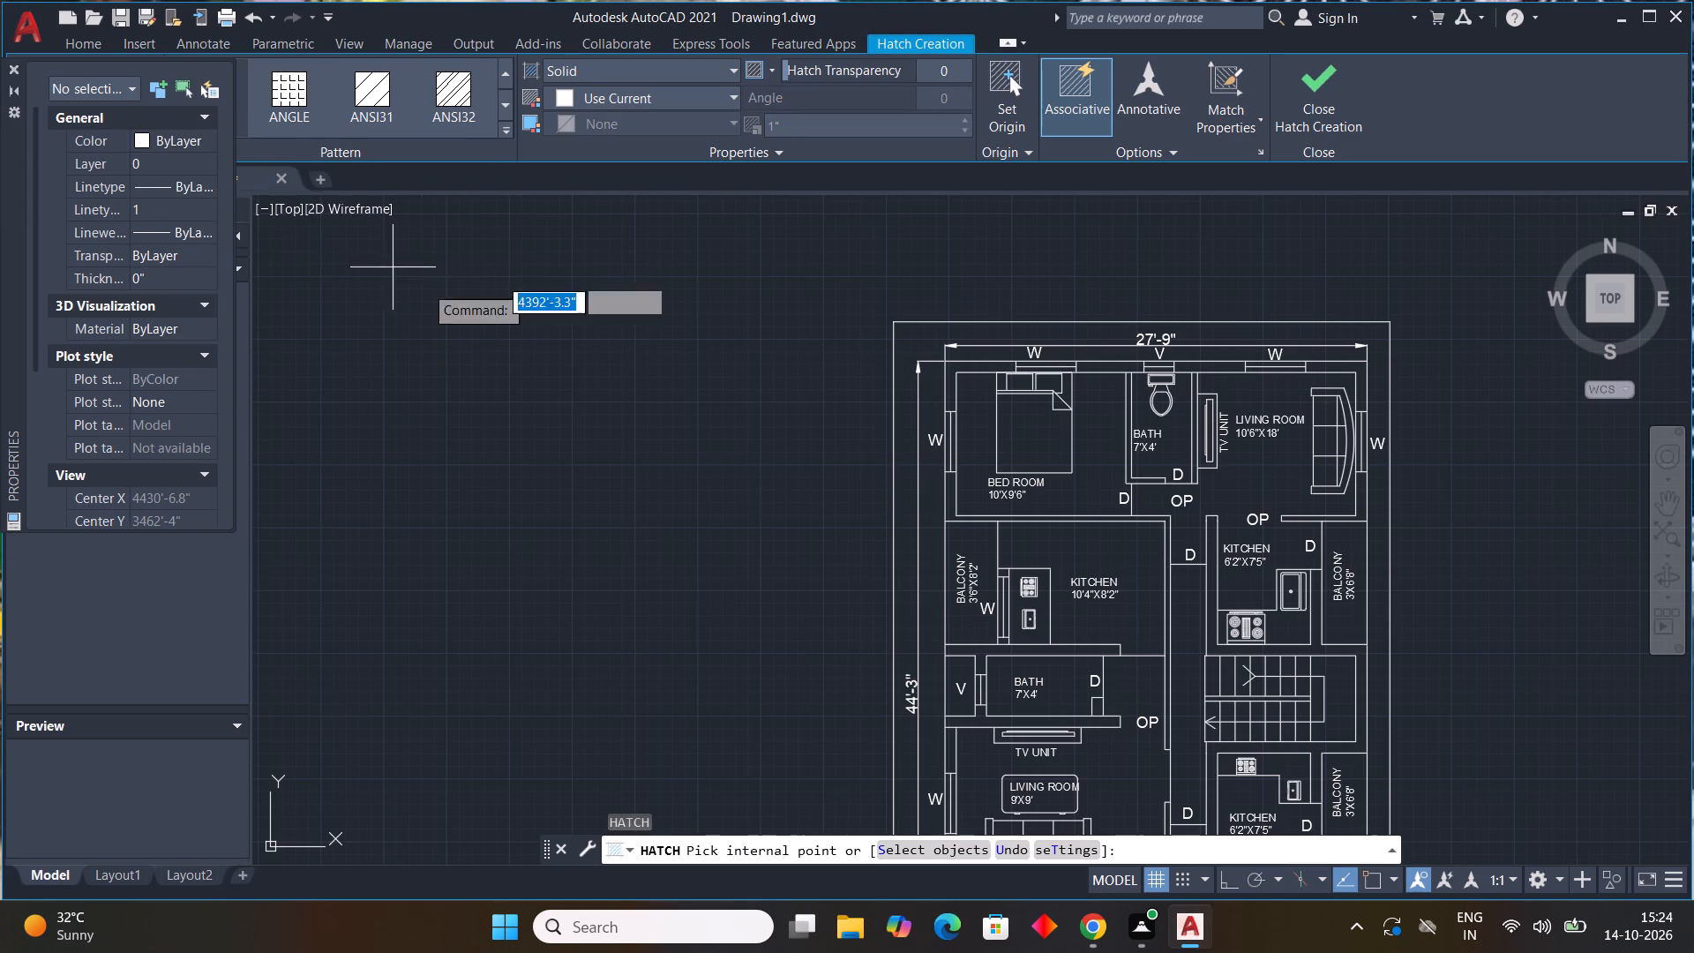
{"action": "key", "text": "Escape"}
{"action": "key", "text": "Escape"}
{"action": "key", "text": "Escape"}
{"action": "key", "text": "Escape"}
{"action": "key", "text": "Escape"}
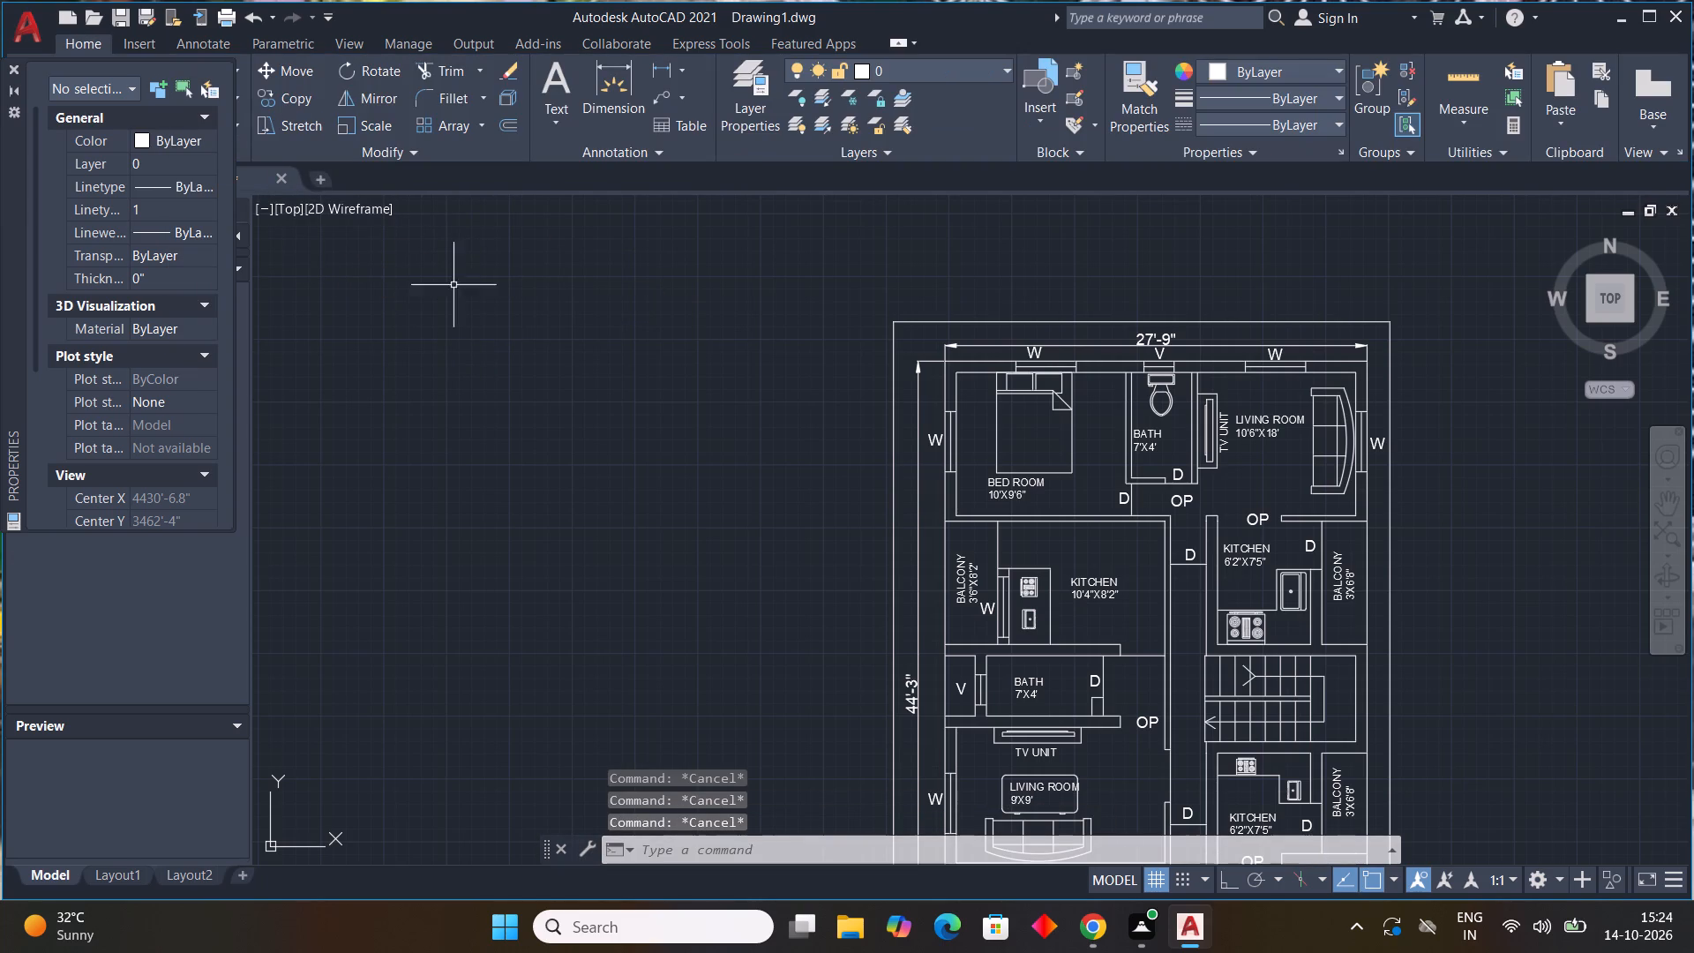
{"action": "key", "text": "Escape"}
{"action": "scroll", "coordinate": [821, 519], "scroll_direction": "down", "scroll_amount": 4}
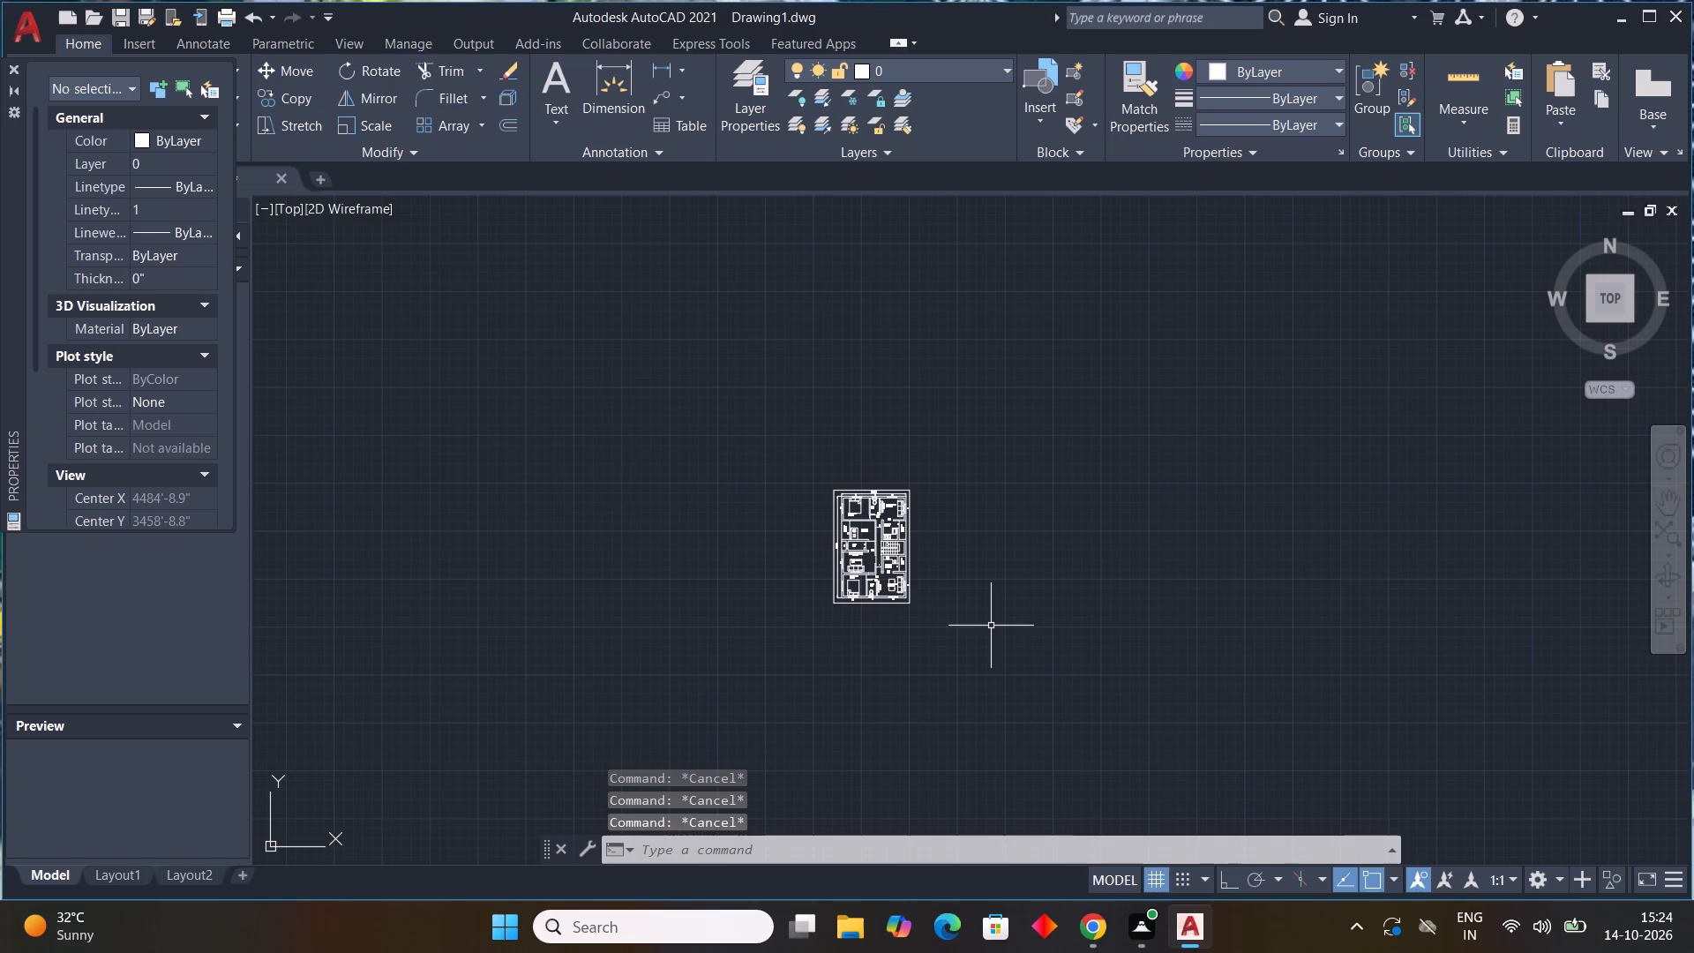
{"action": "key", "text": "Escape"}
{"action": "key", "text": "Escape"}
Save the drawing in Documents under the file name TASK 22.
{"action": "scroll", "coordinate": [891, 597], "scroll_direction": "up", "scroll_amount": 3}
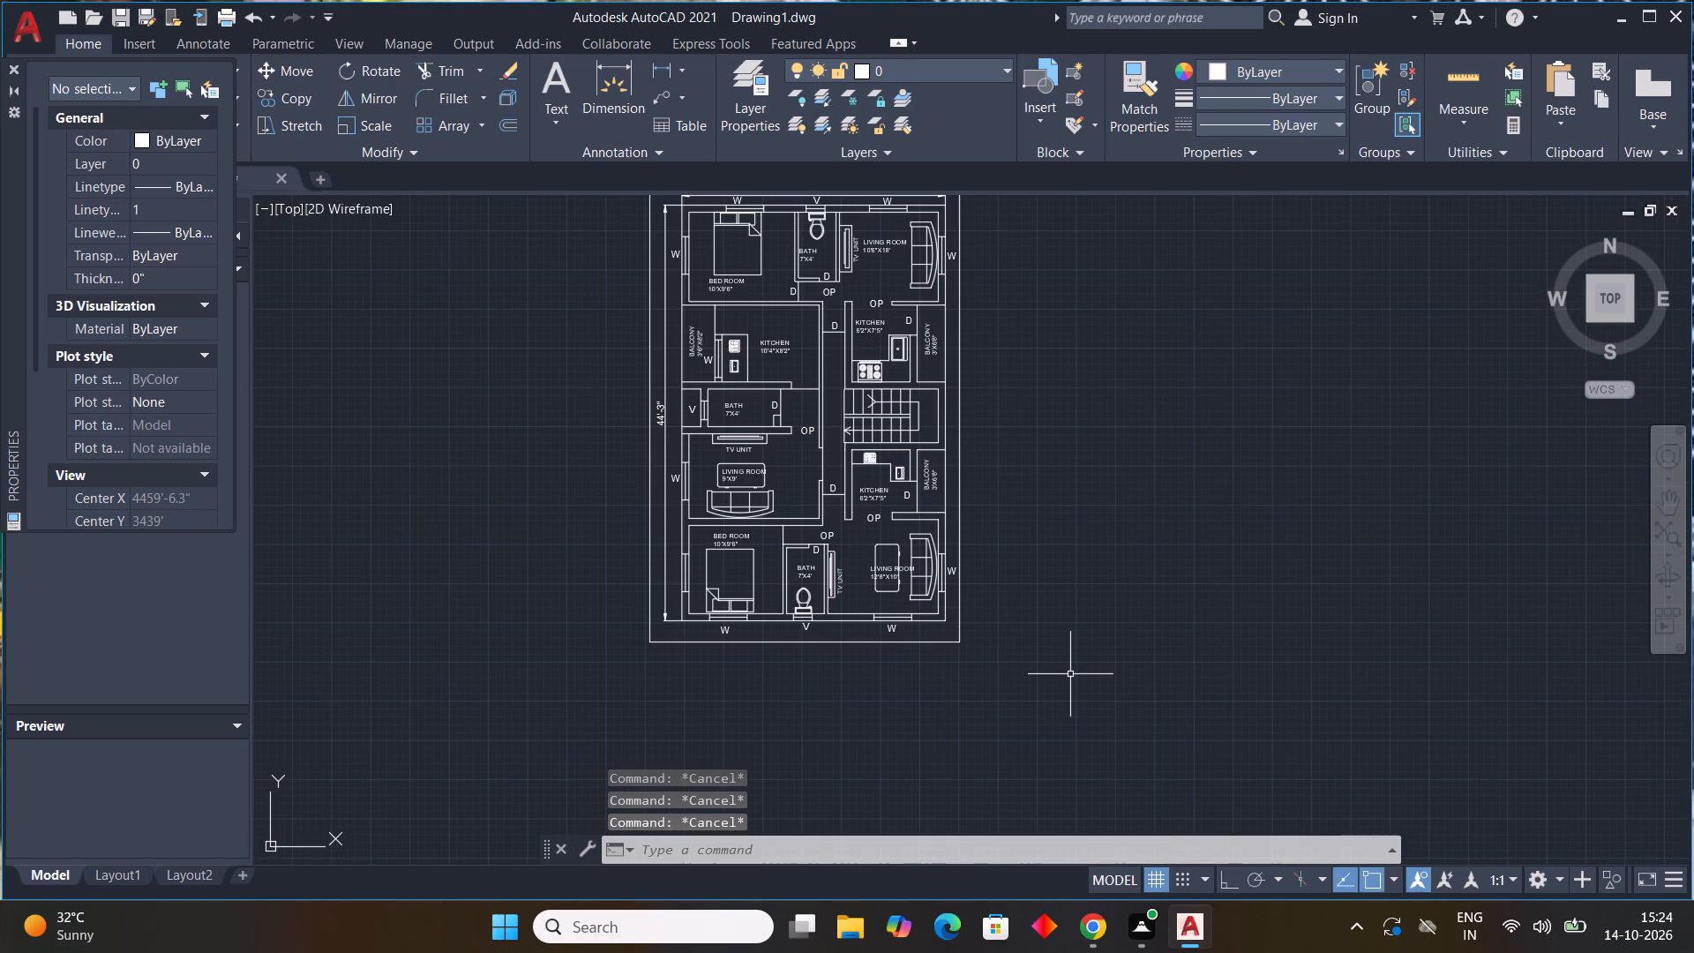
{"action": "key", "text": "ctrl+s"}
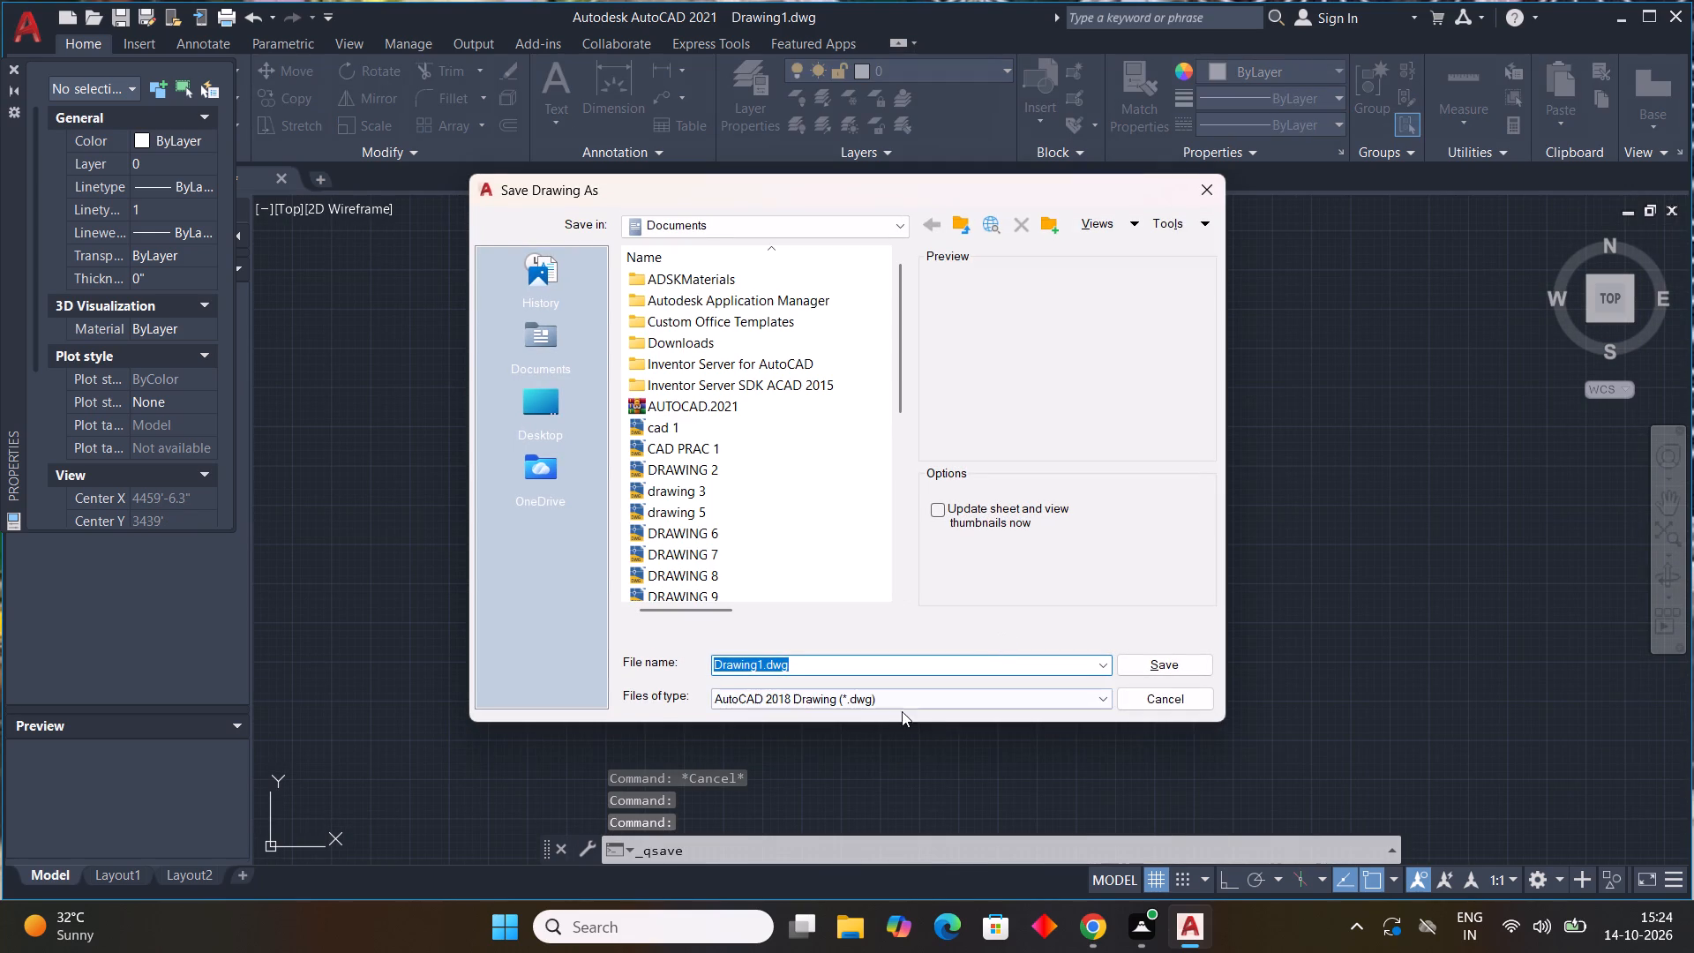
{"action": "left_click_drag", "start_coordinate": [850, 665], "coordinate": [272, 590]}
{"action": "type", "text": "DRA"}
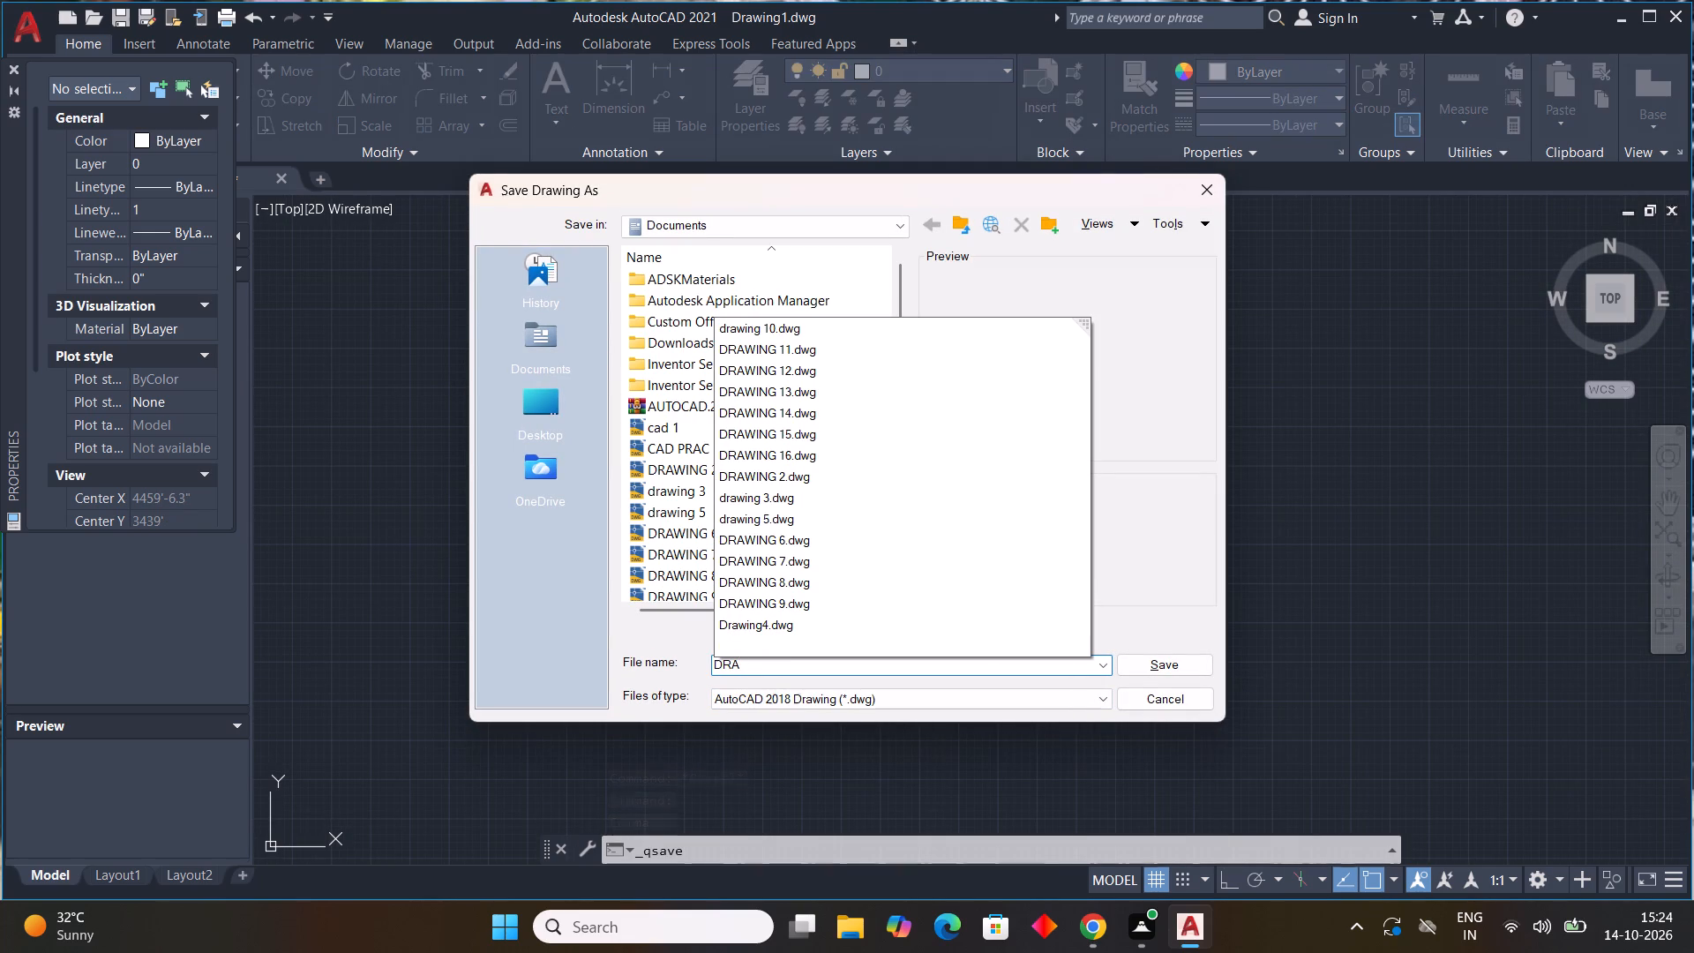
{"action": "key", "text": "BackSpace"}
{"action": "key", "text": "BackSpace"}
{"action": "key", "text": "BackSpace"}
{"action": "key", "text": "BackSpace"}
{"action": "type", "text": "TASK"}
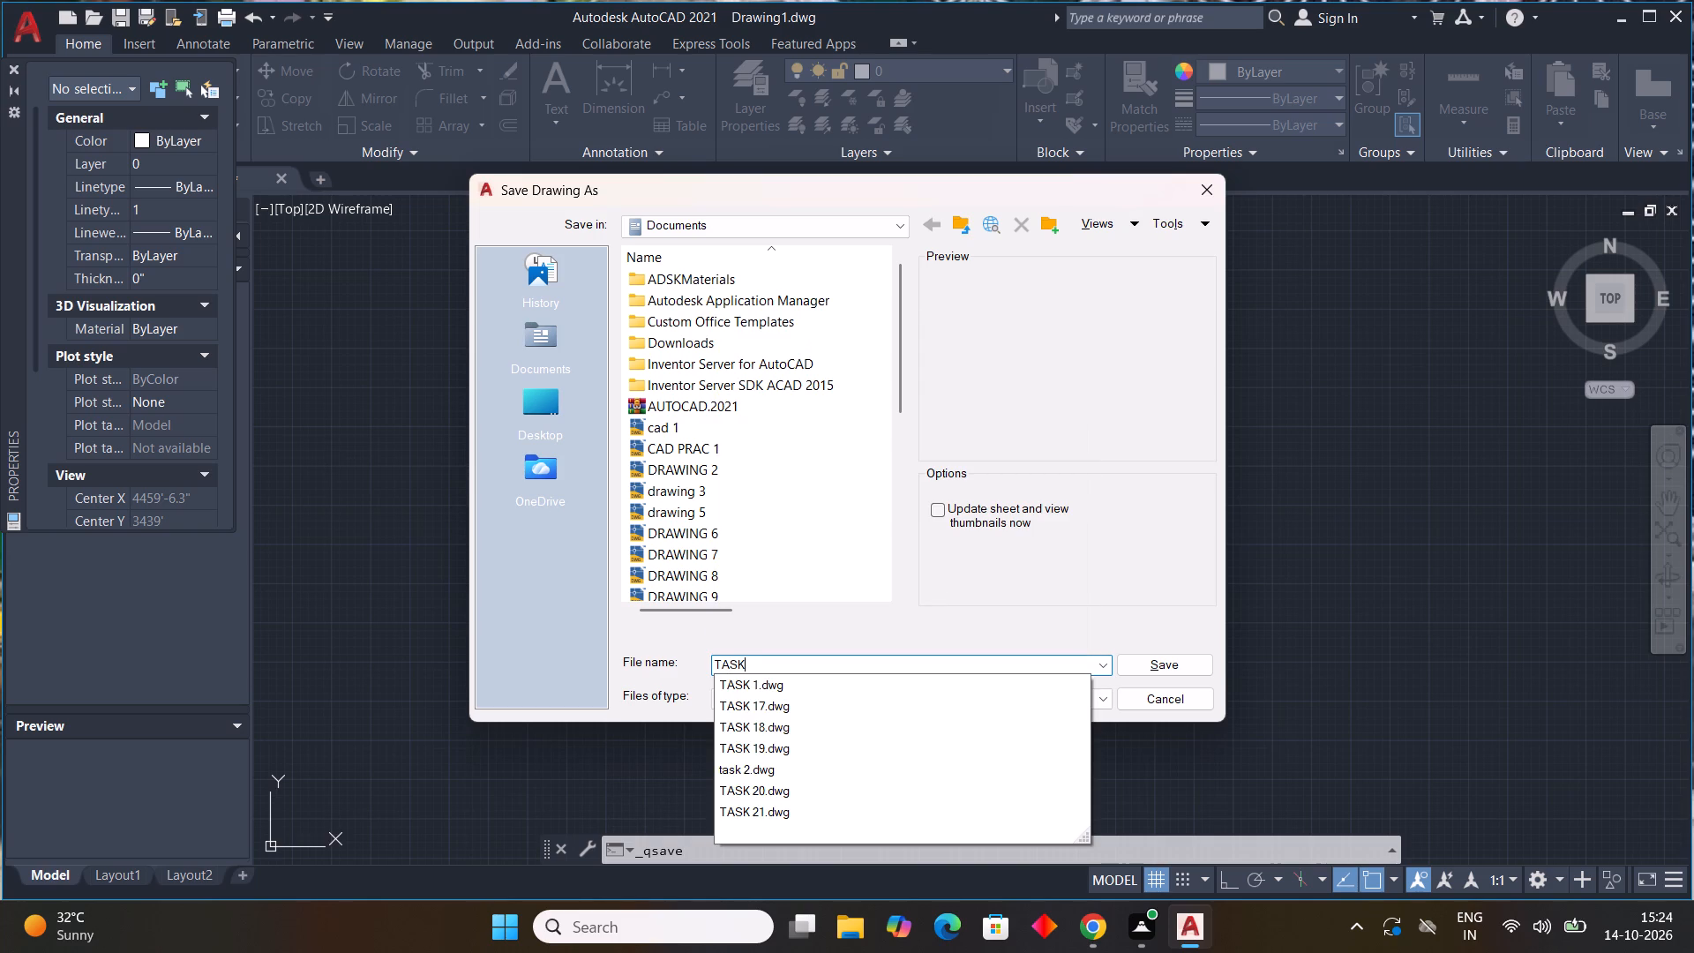
{"action": "key", "text": "space"}
{"action": "type", "text": "22"}
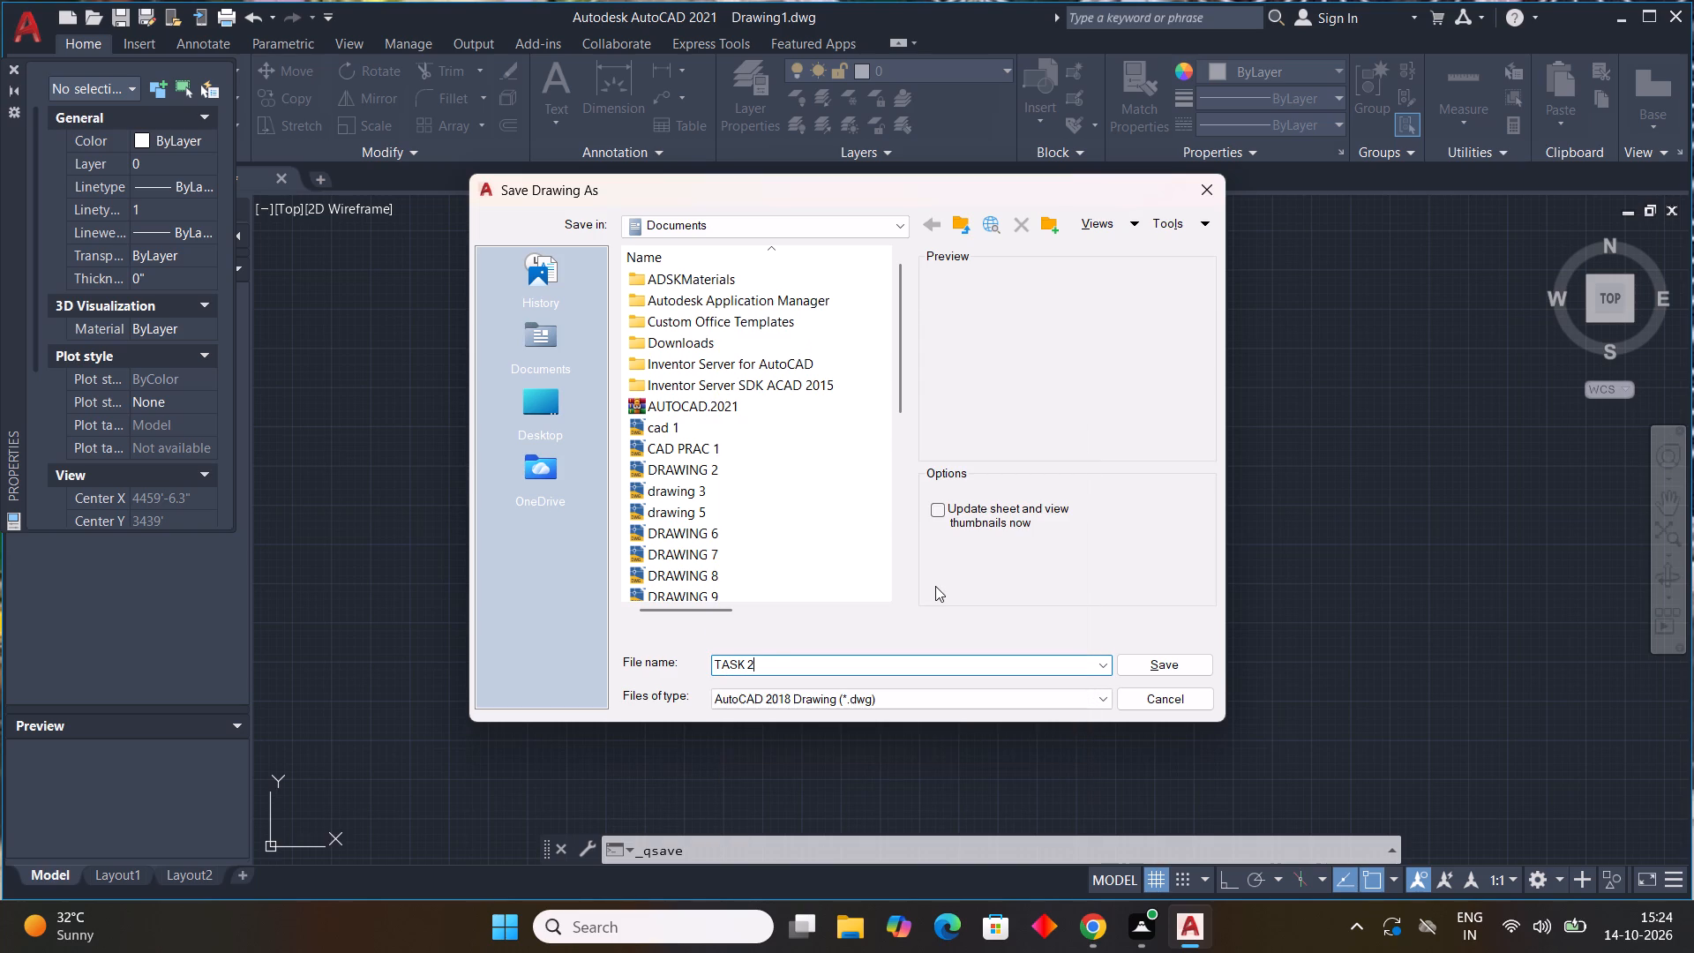
{"action": "left_click", "coordinate": [1193, 666]}
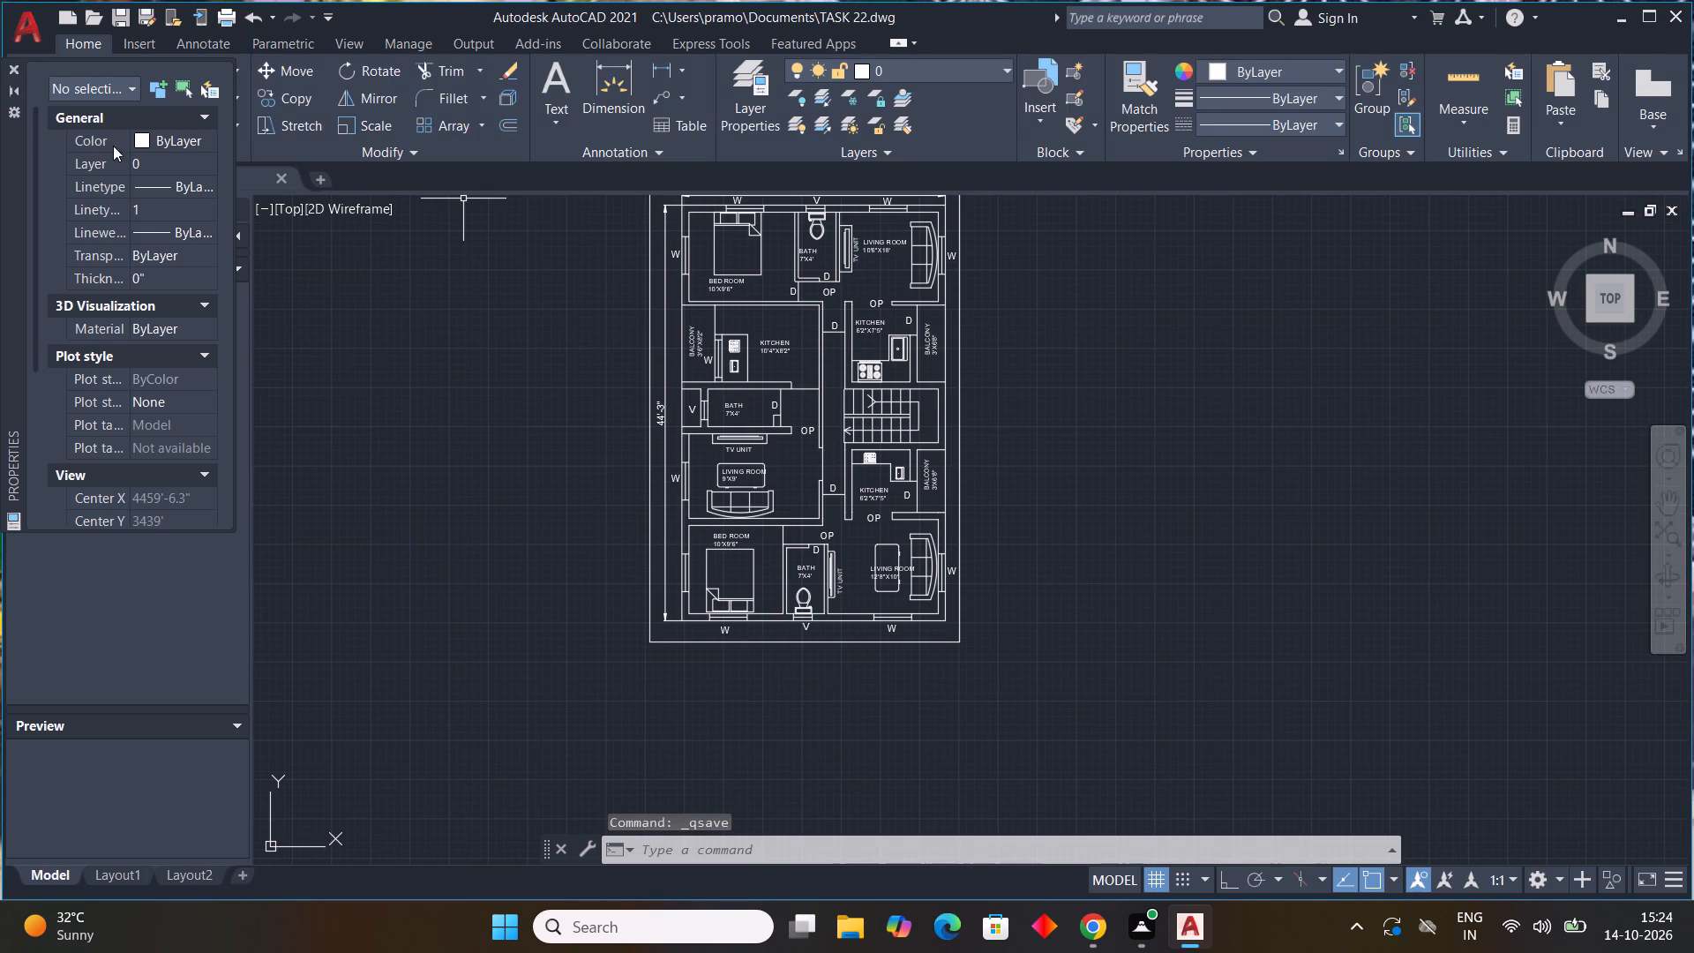
{"action": "key", "text": "ctrl+s"}
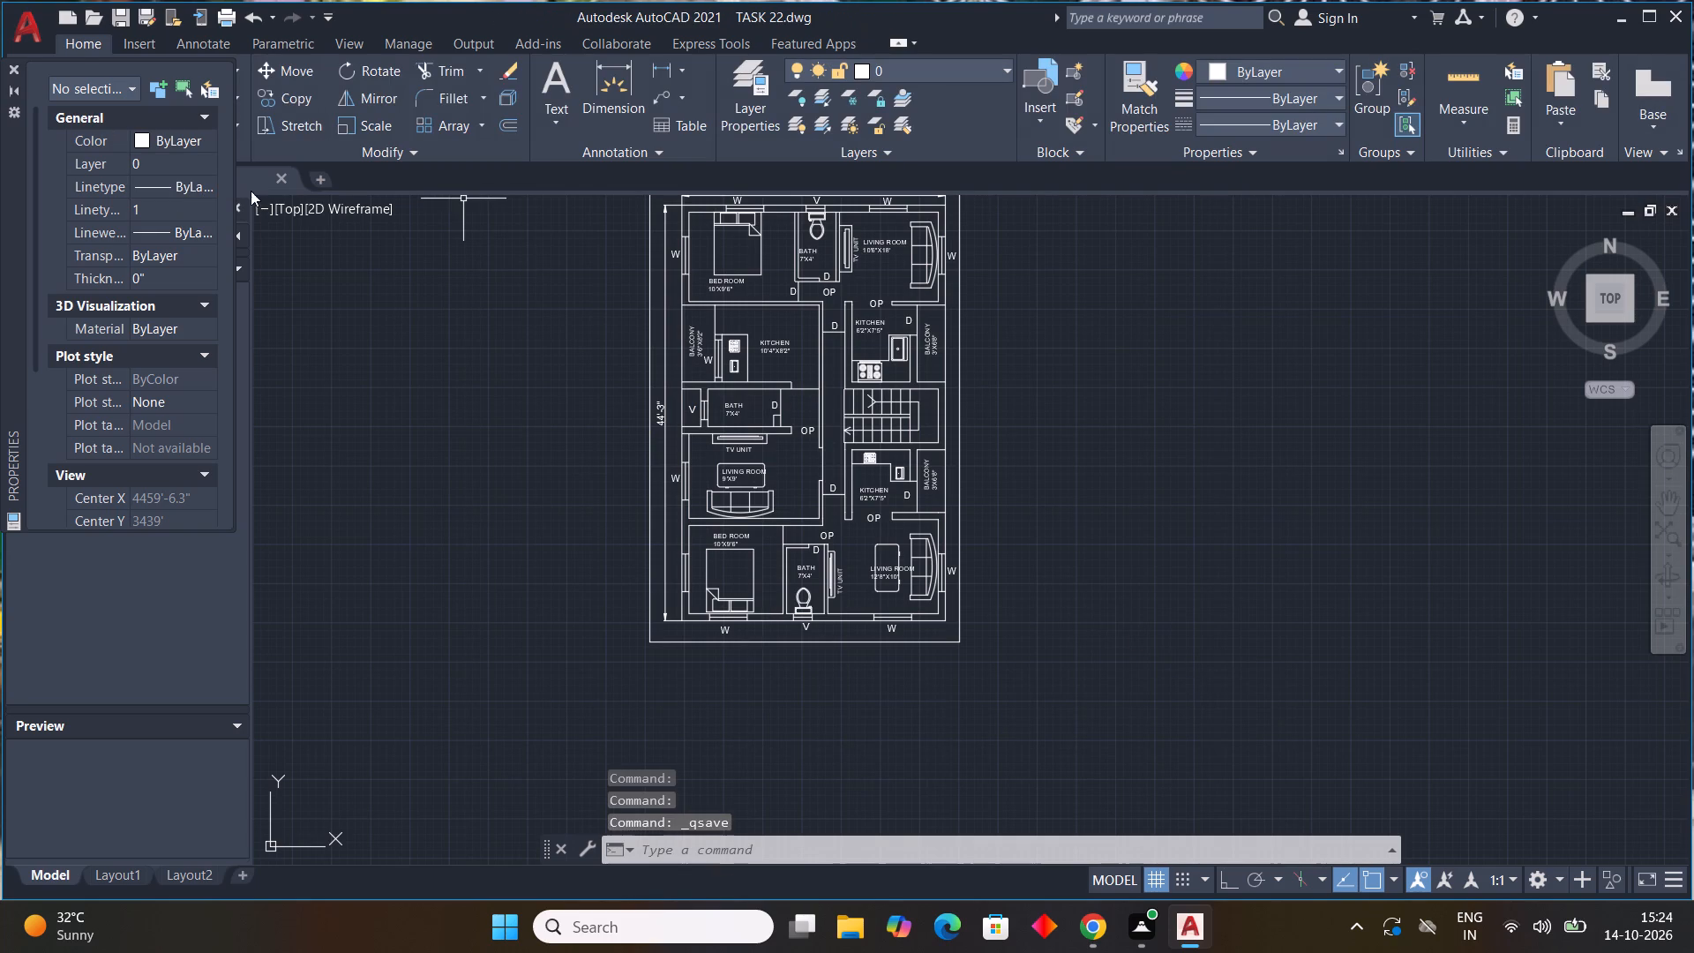
Use Save As to save the drawing again as TASK 22, replacing the existing file.
{"action": "left_click", "coordinate": [19, 27]}
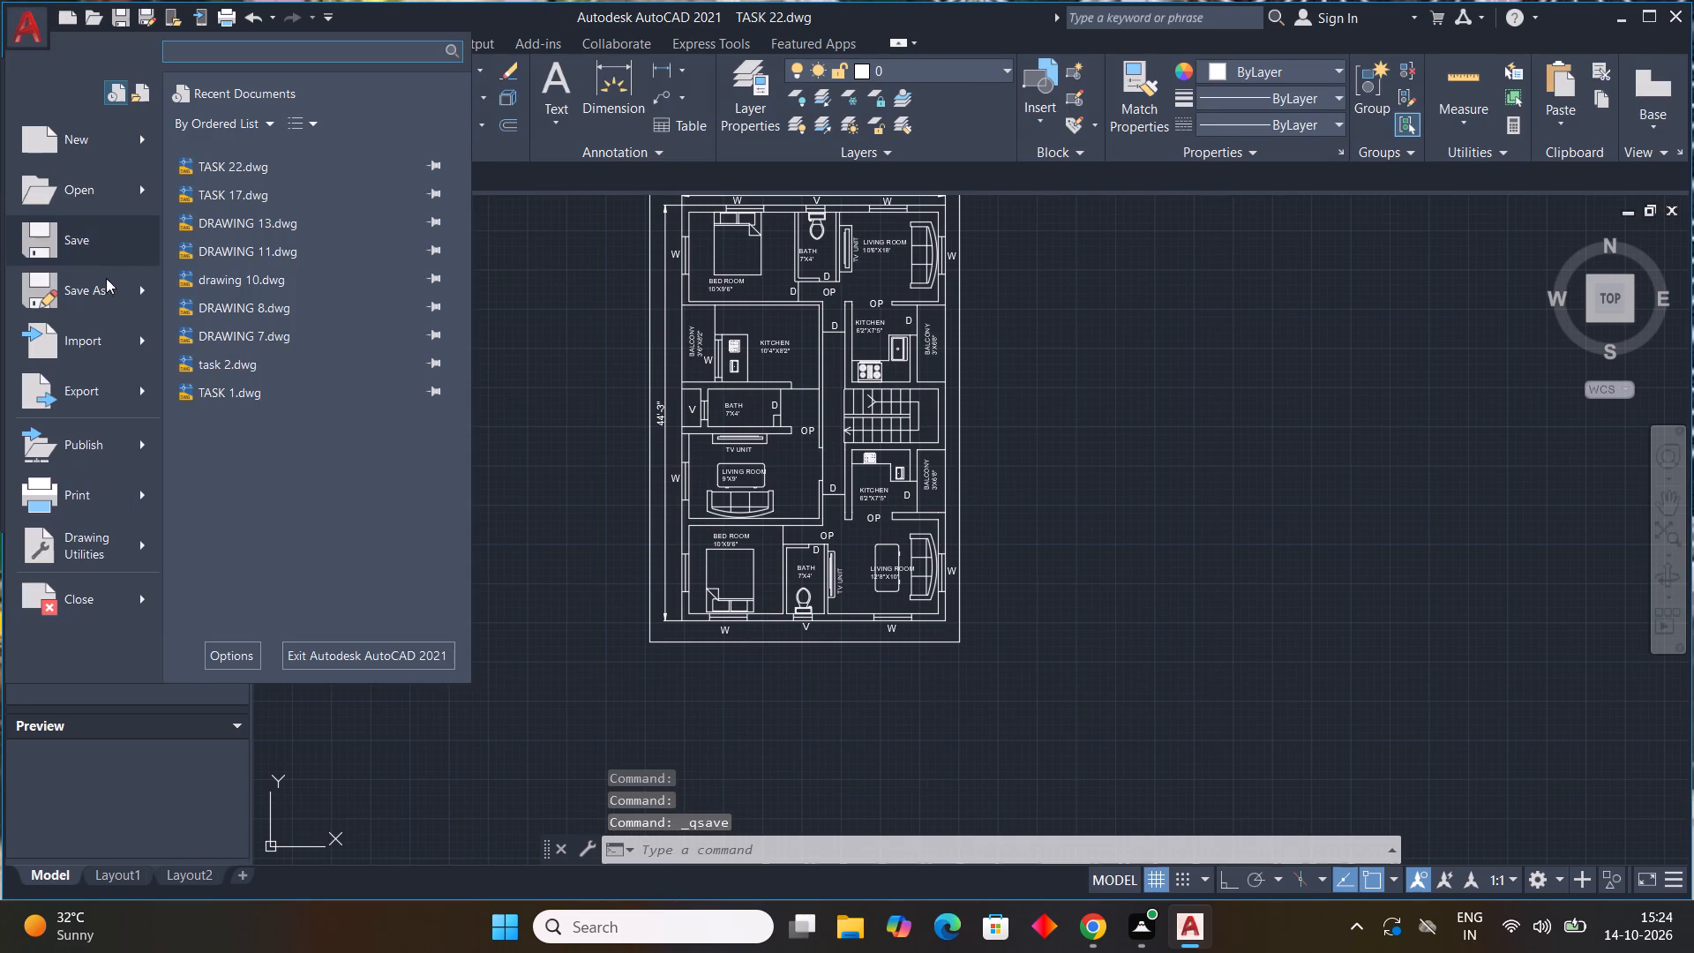
{"action": "left_click", "coordinate": [90, 287]}
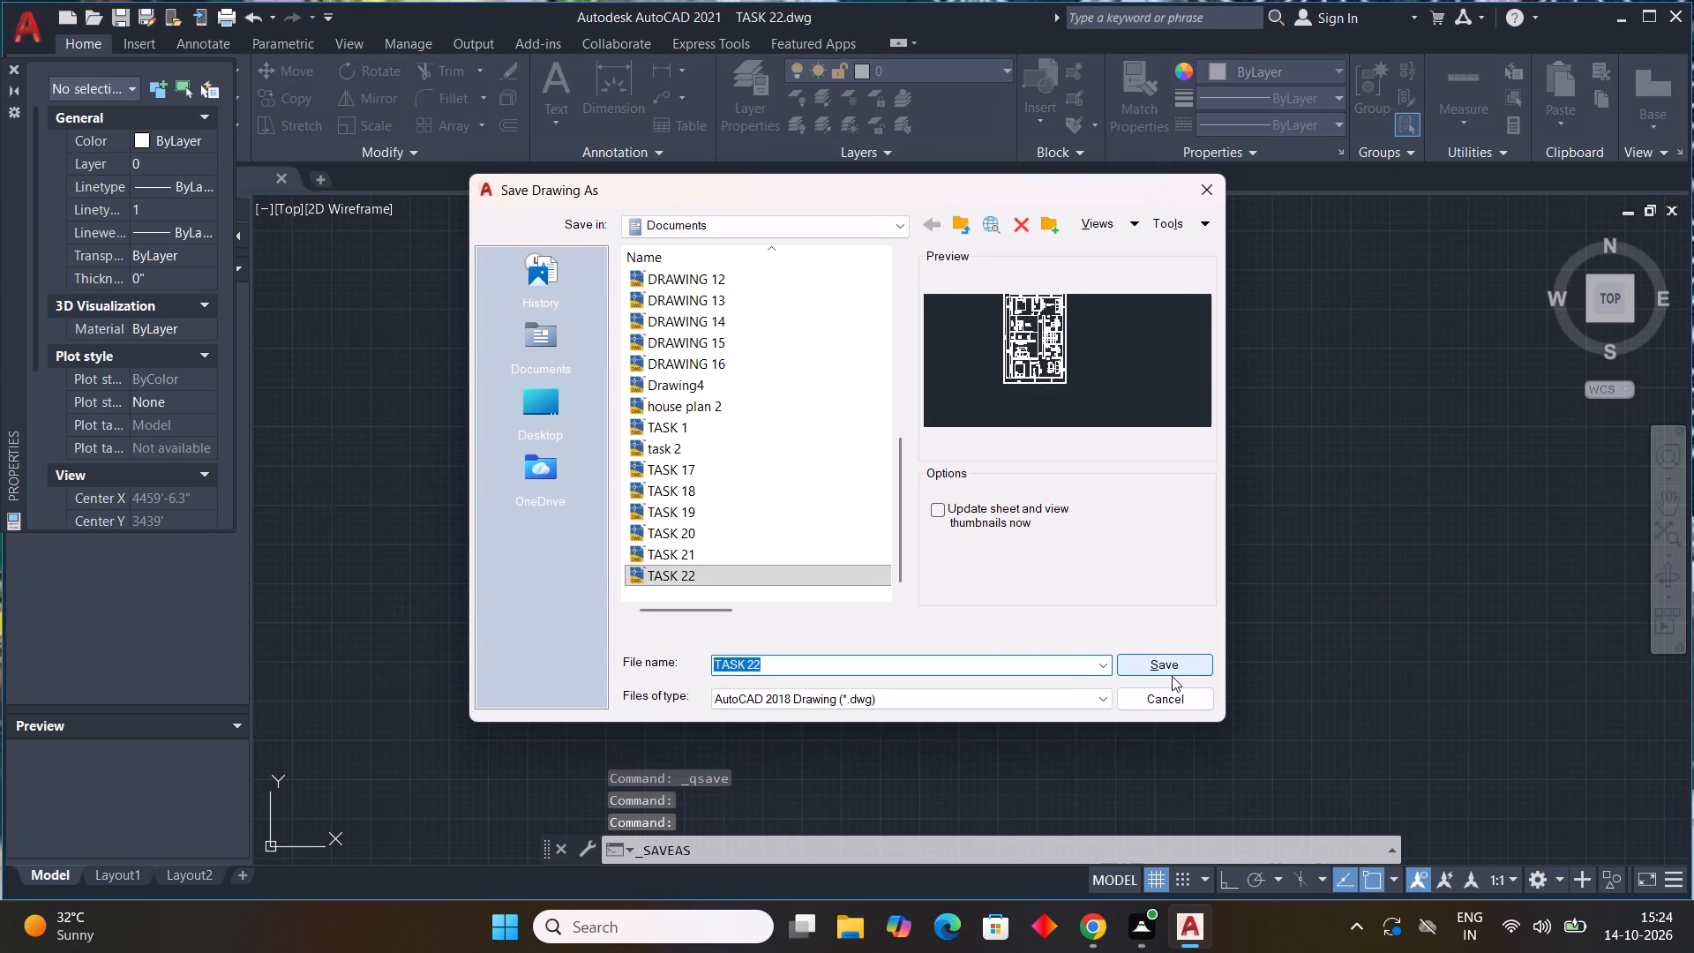
{"action": "double_click", "coordinate": [1173, 668]}
{"action": "left_click", "coordinate": [811, 510]}
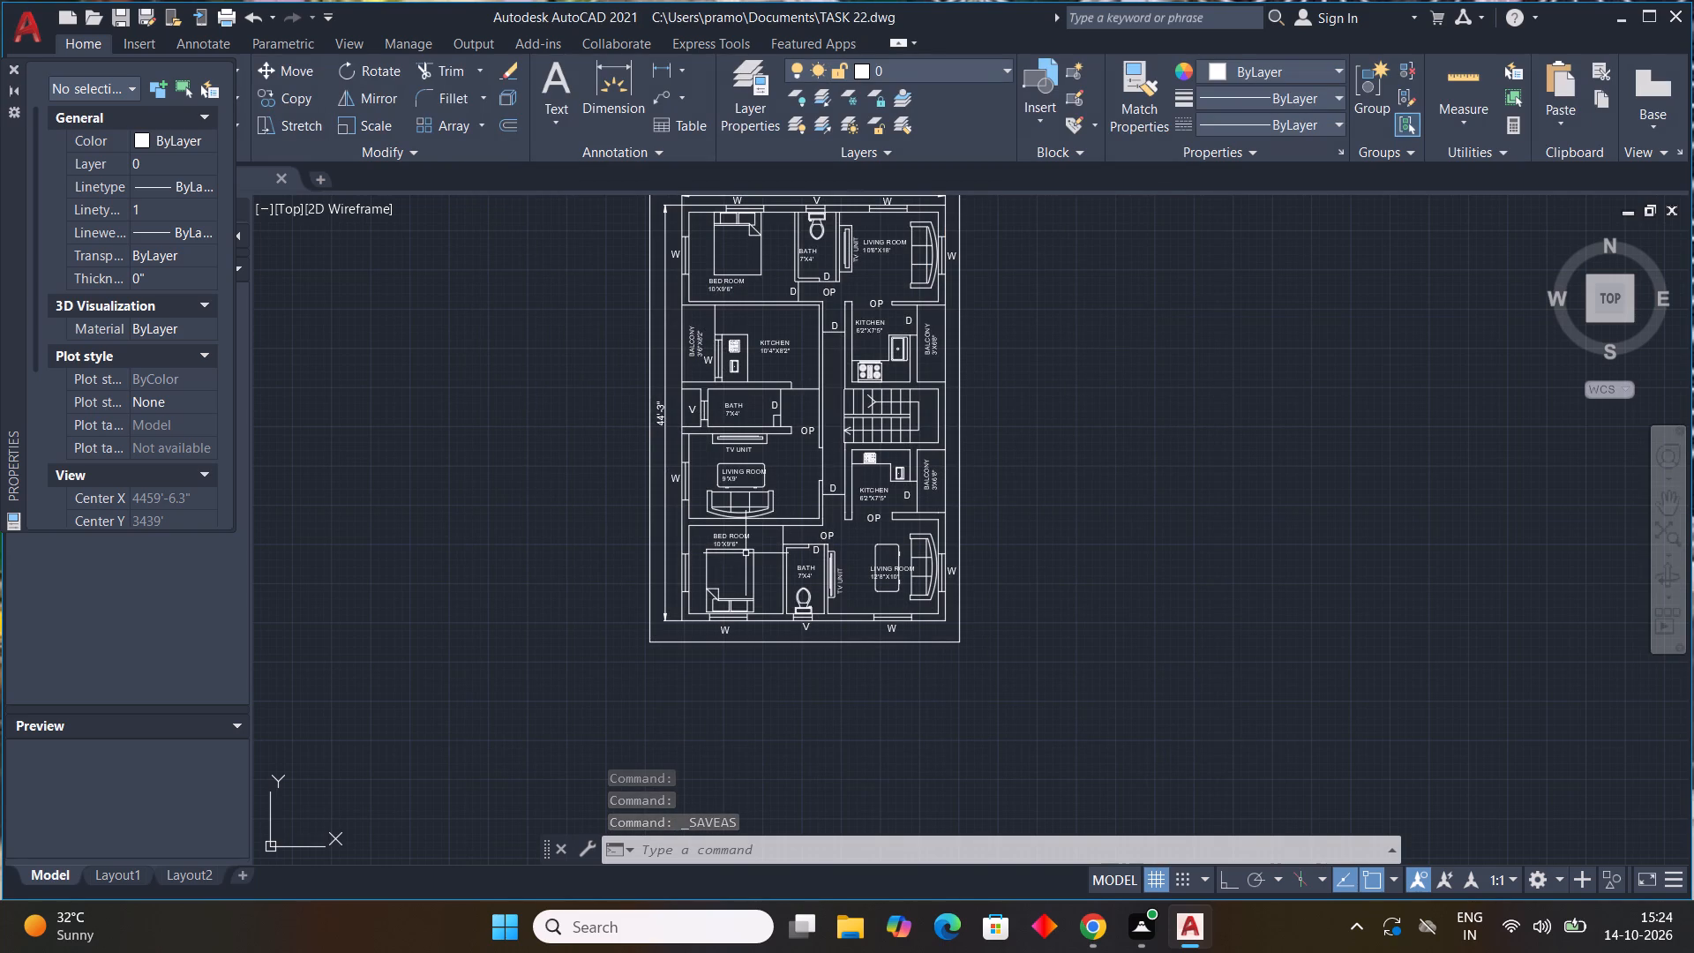
Start a plot of the drawing with AutoCAD PDF (High Quality Print).pc3 as the plotter.
{"action": "left_click", "coordinate": [23, 19]}
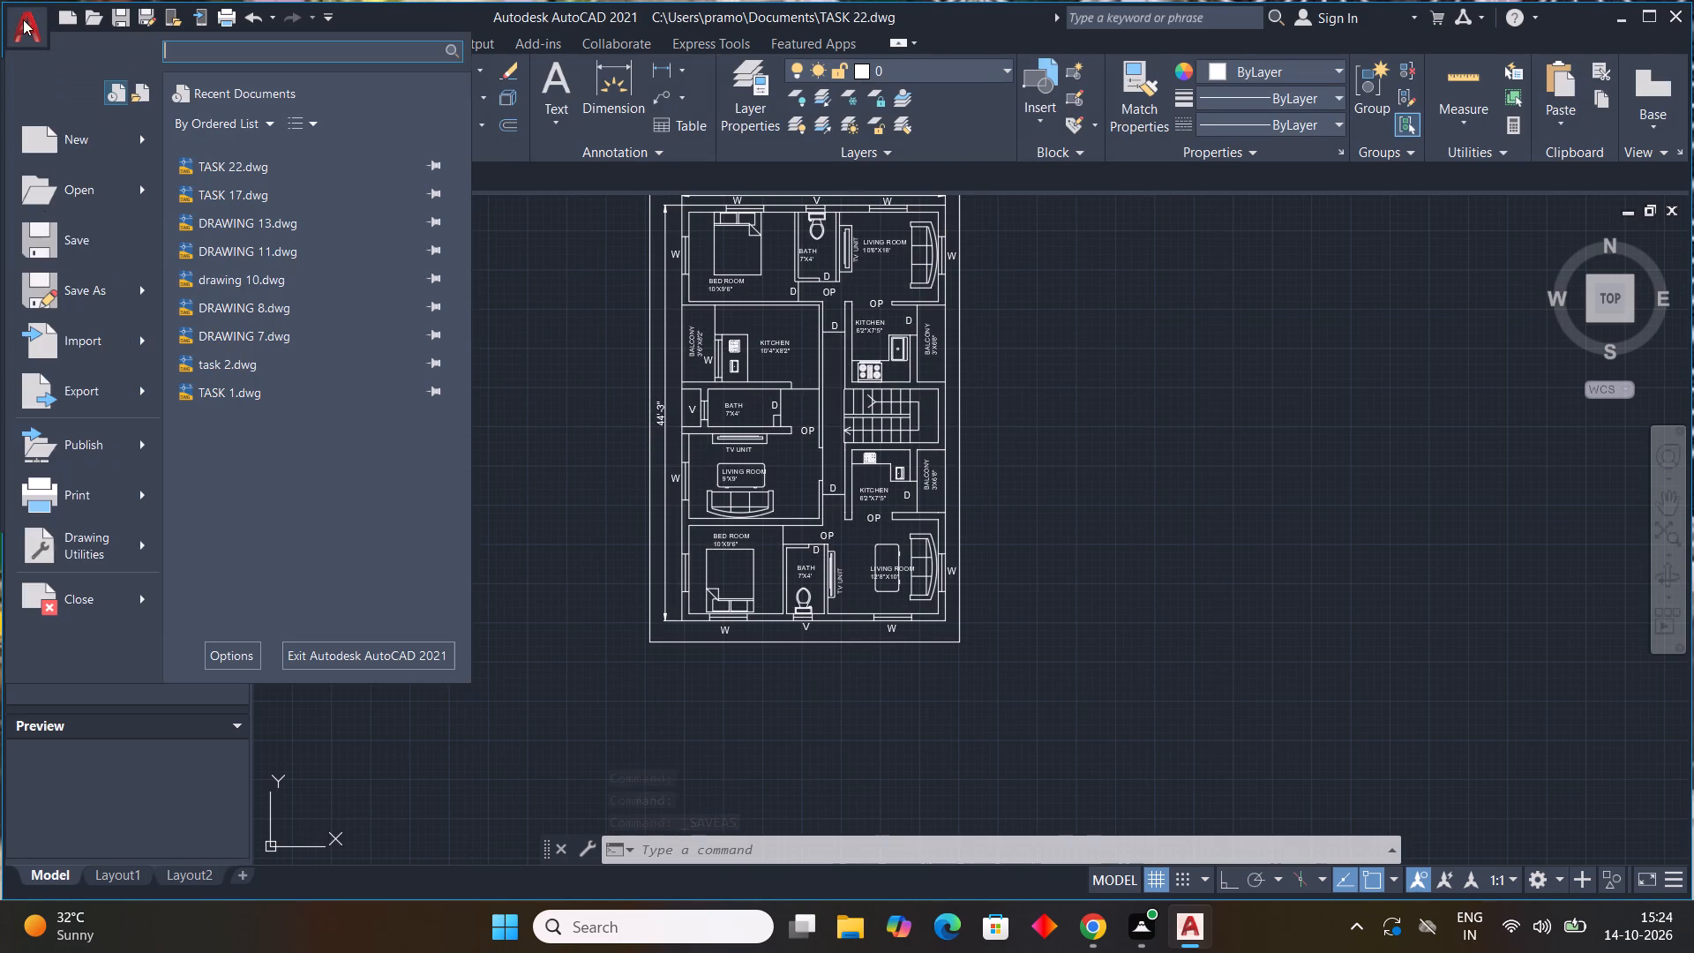
{"action": "left_click", "coordinate": [62, 481]}
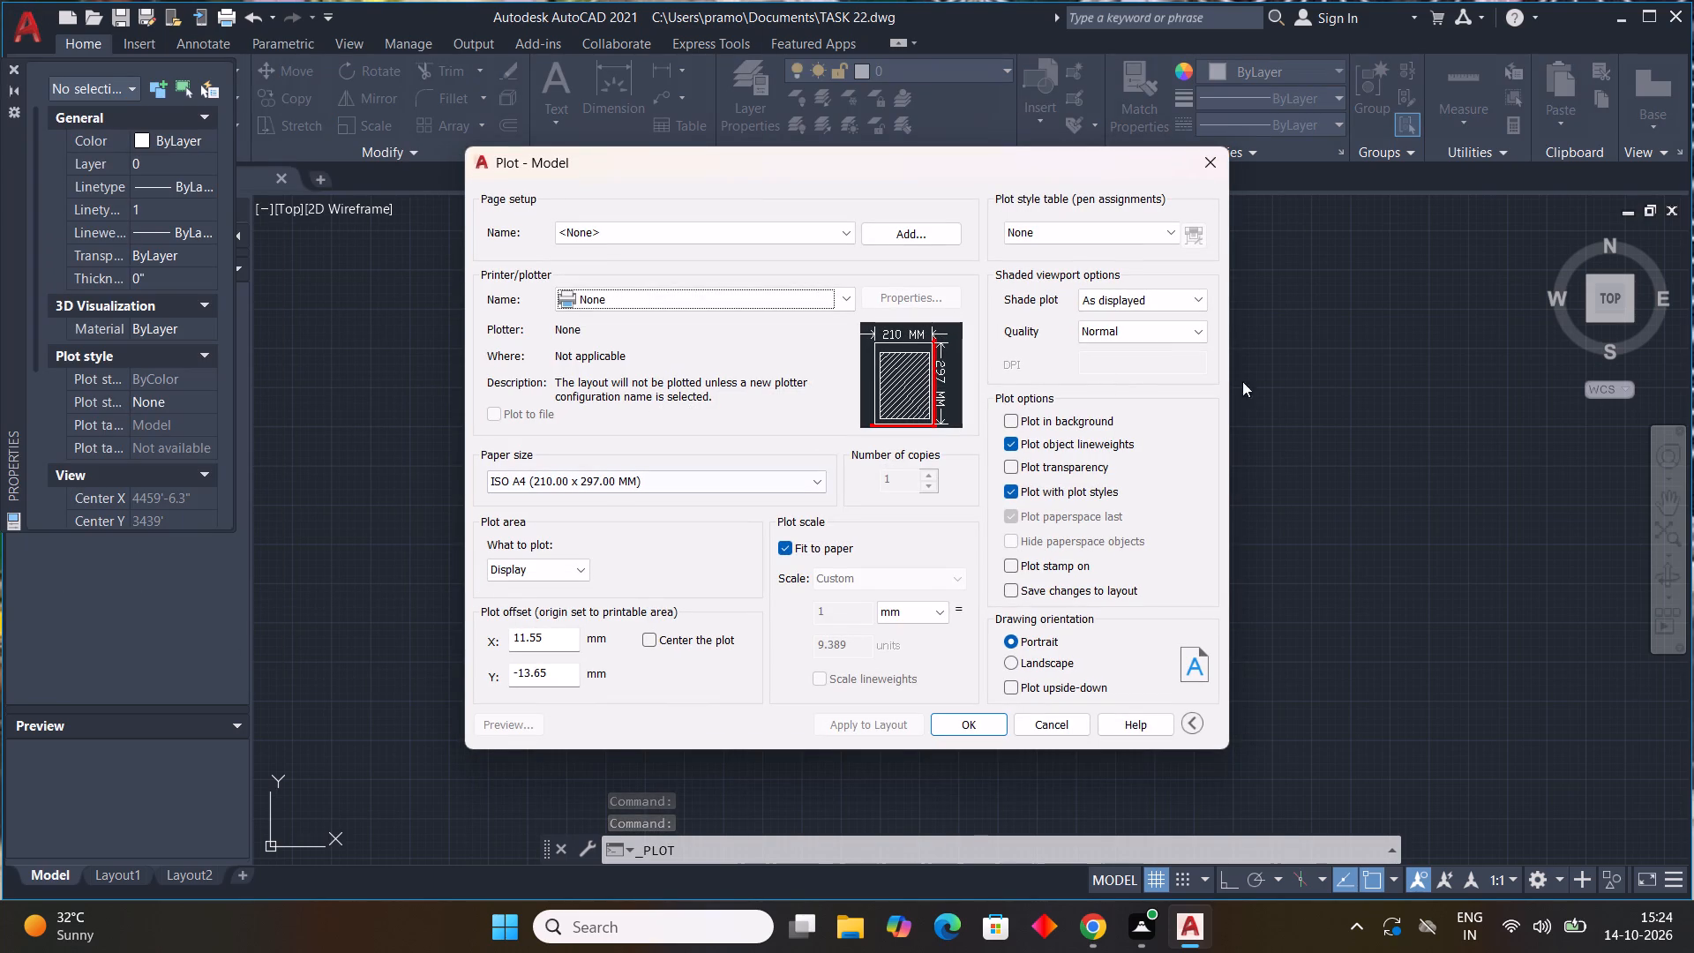
{"action": "left_click", "coordinate": [841, 299]}
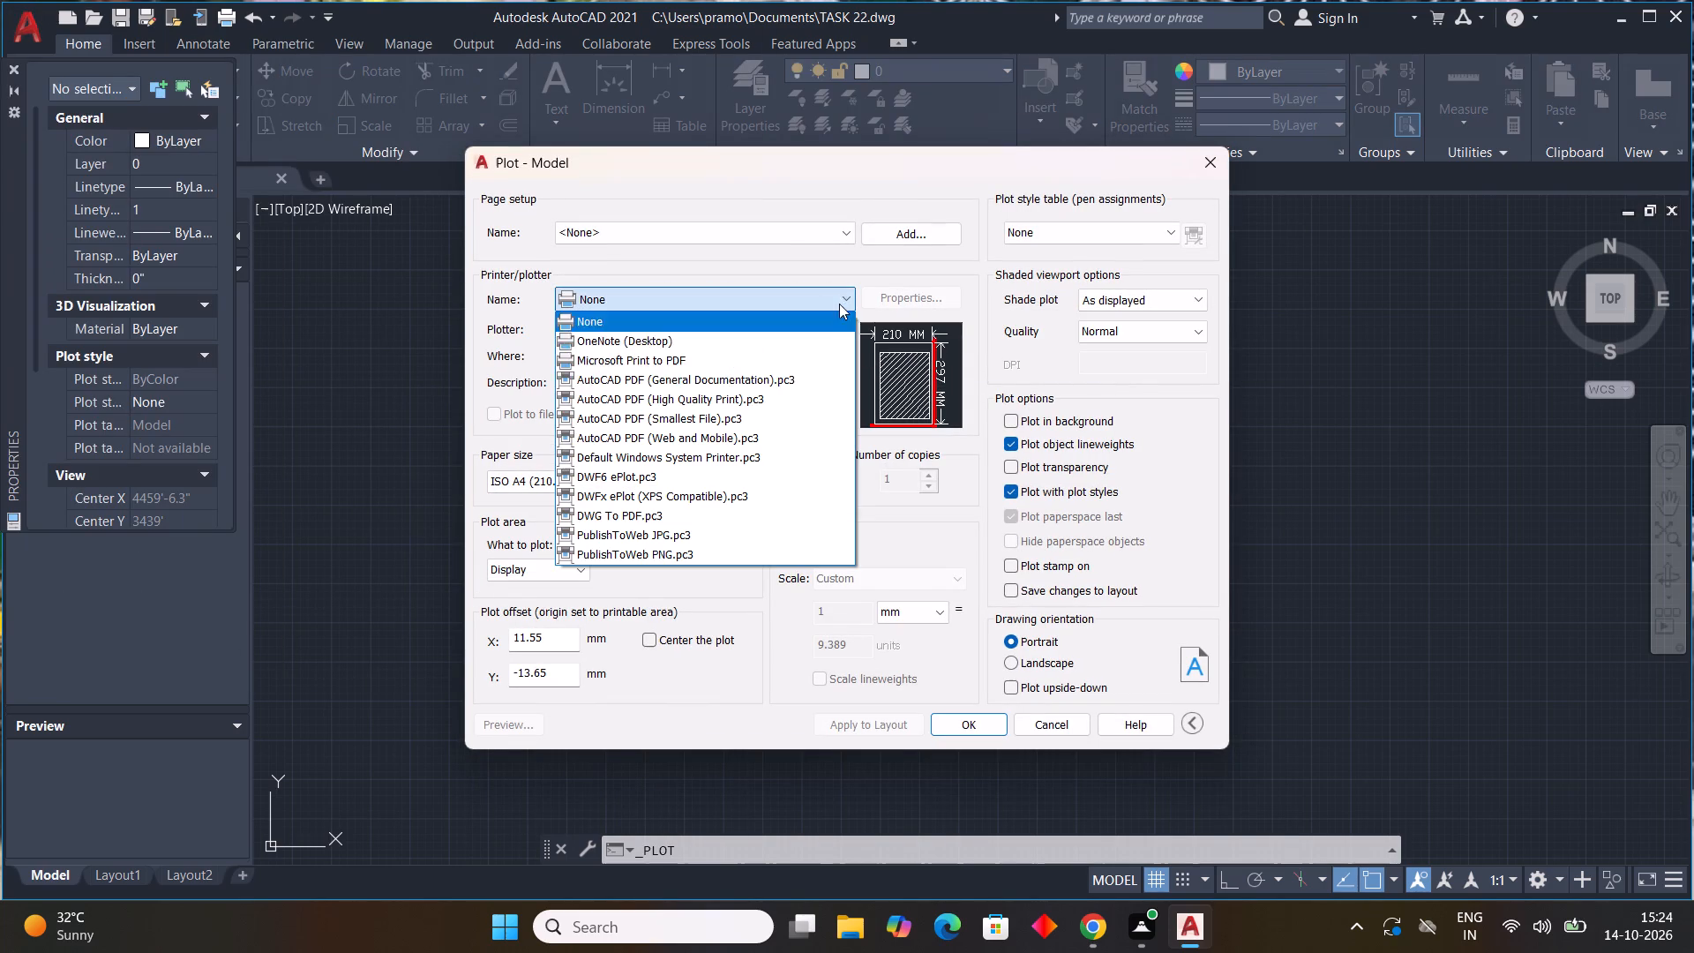
{"action": "left_click", "coordinate": [766, 401]}
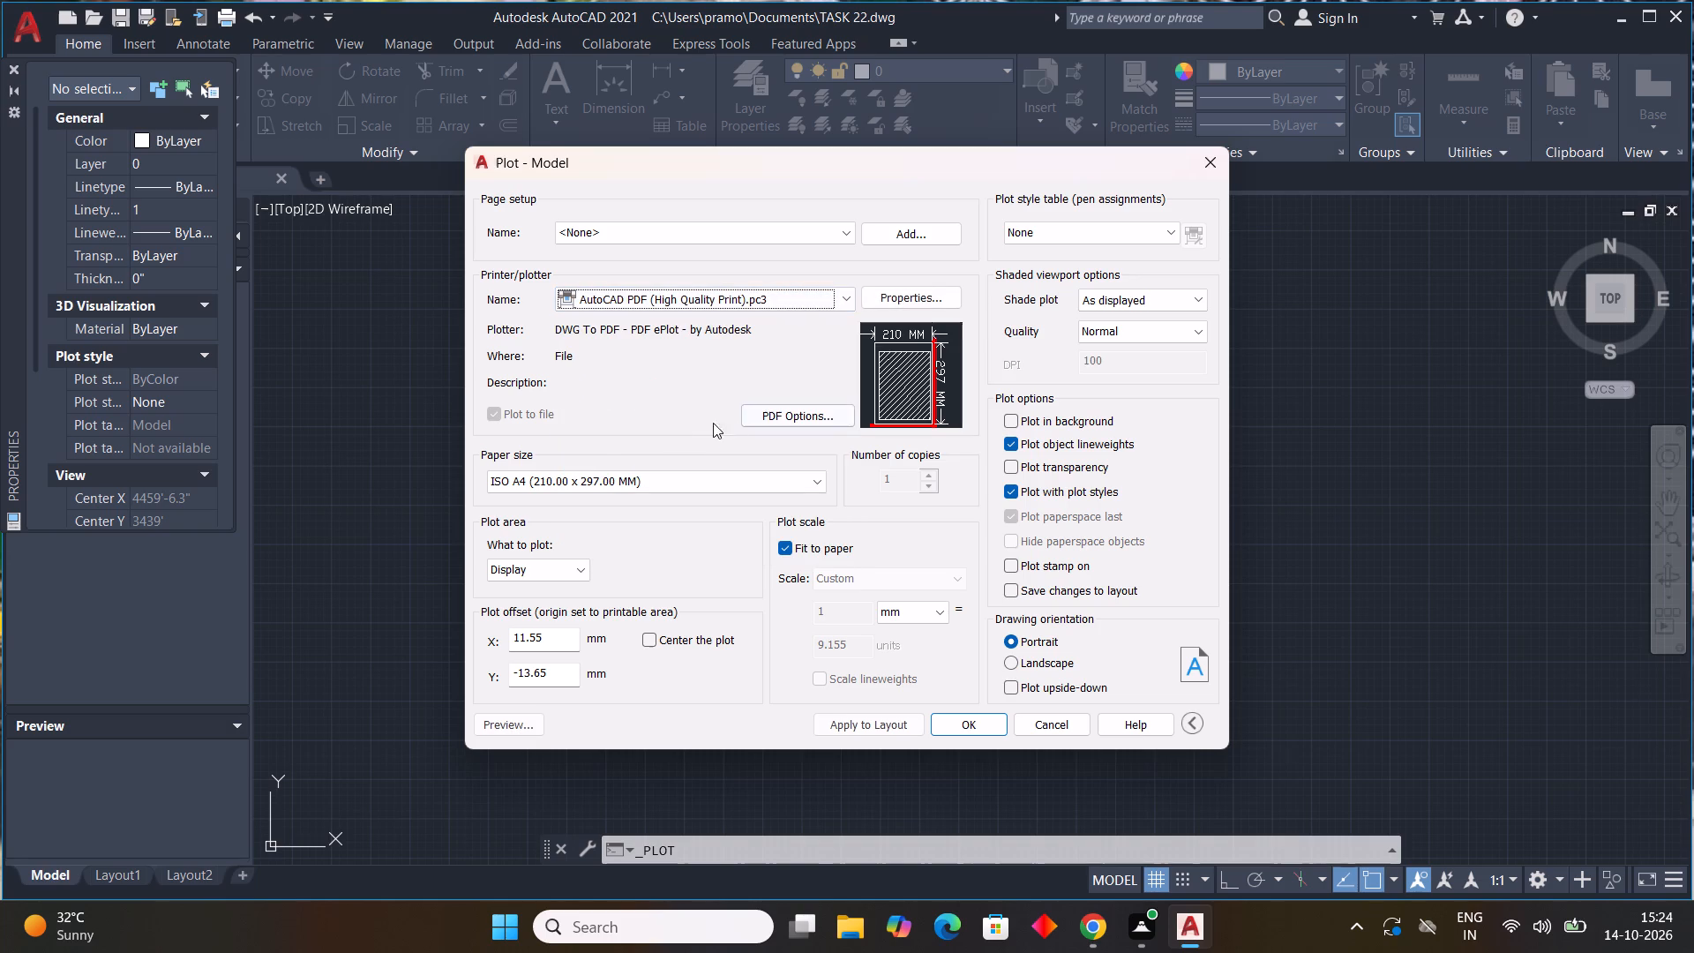
Set the plot area to a window drawn just outside the border, enclosing the whole floor plan.
{"action": "left_click", "coordinate": [558, 572]}
{"action": "left_click", "coordinate": [543, 628]}
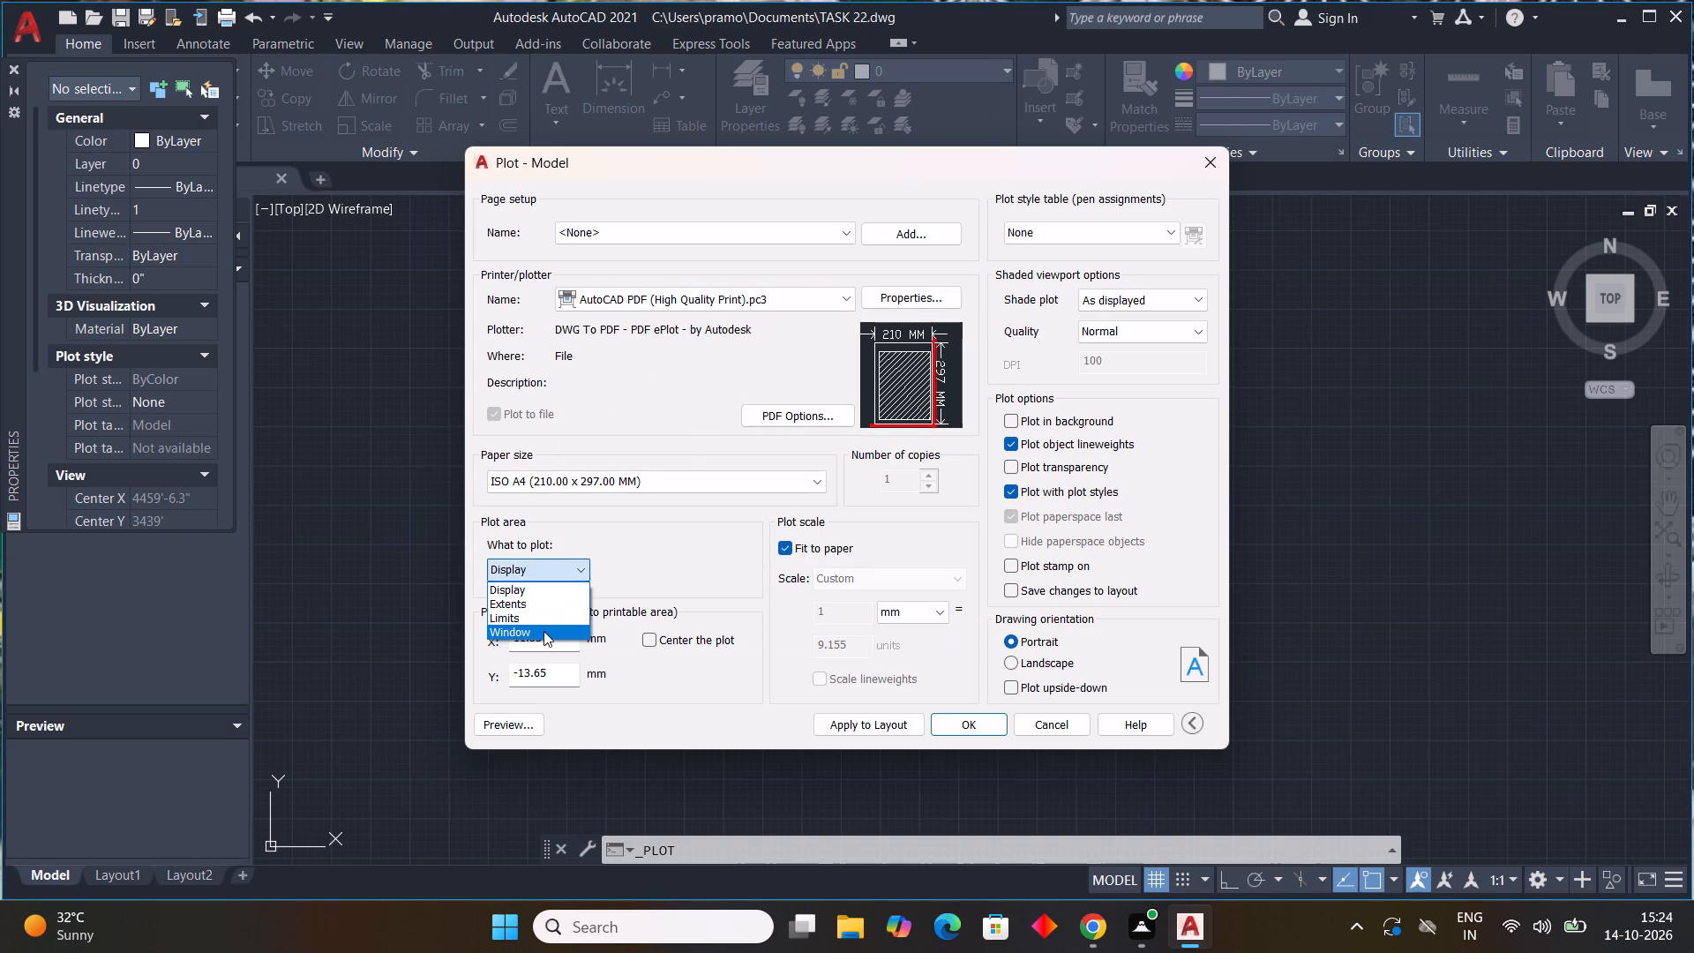
{"action": "middle_click_drag", "start_coordinate": [562, 551], "coordinate": [485, 768]}
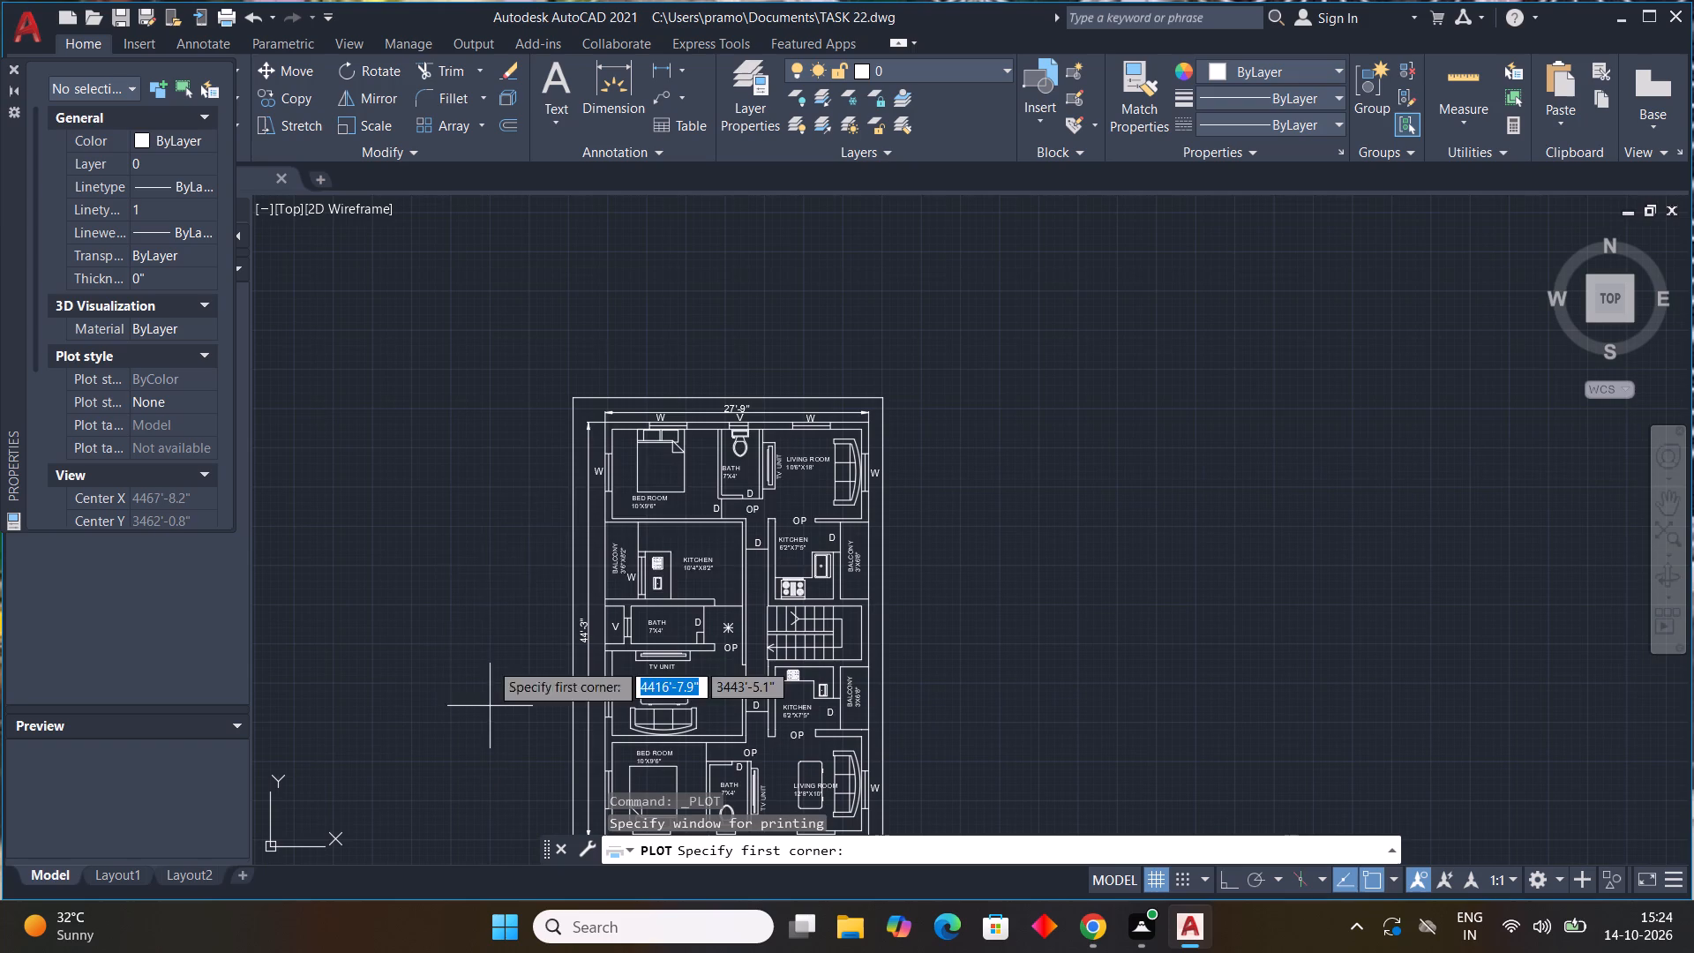
{"action": "left_click", "coordinate": [548, 360]}
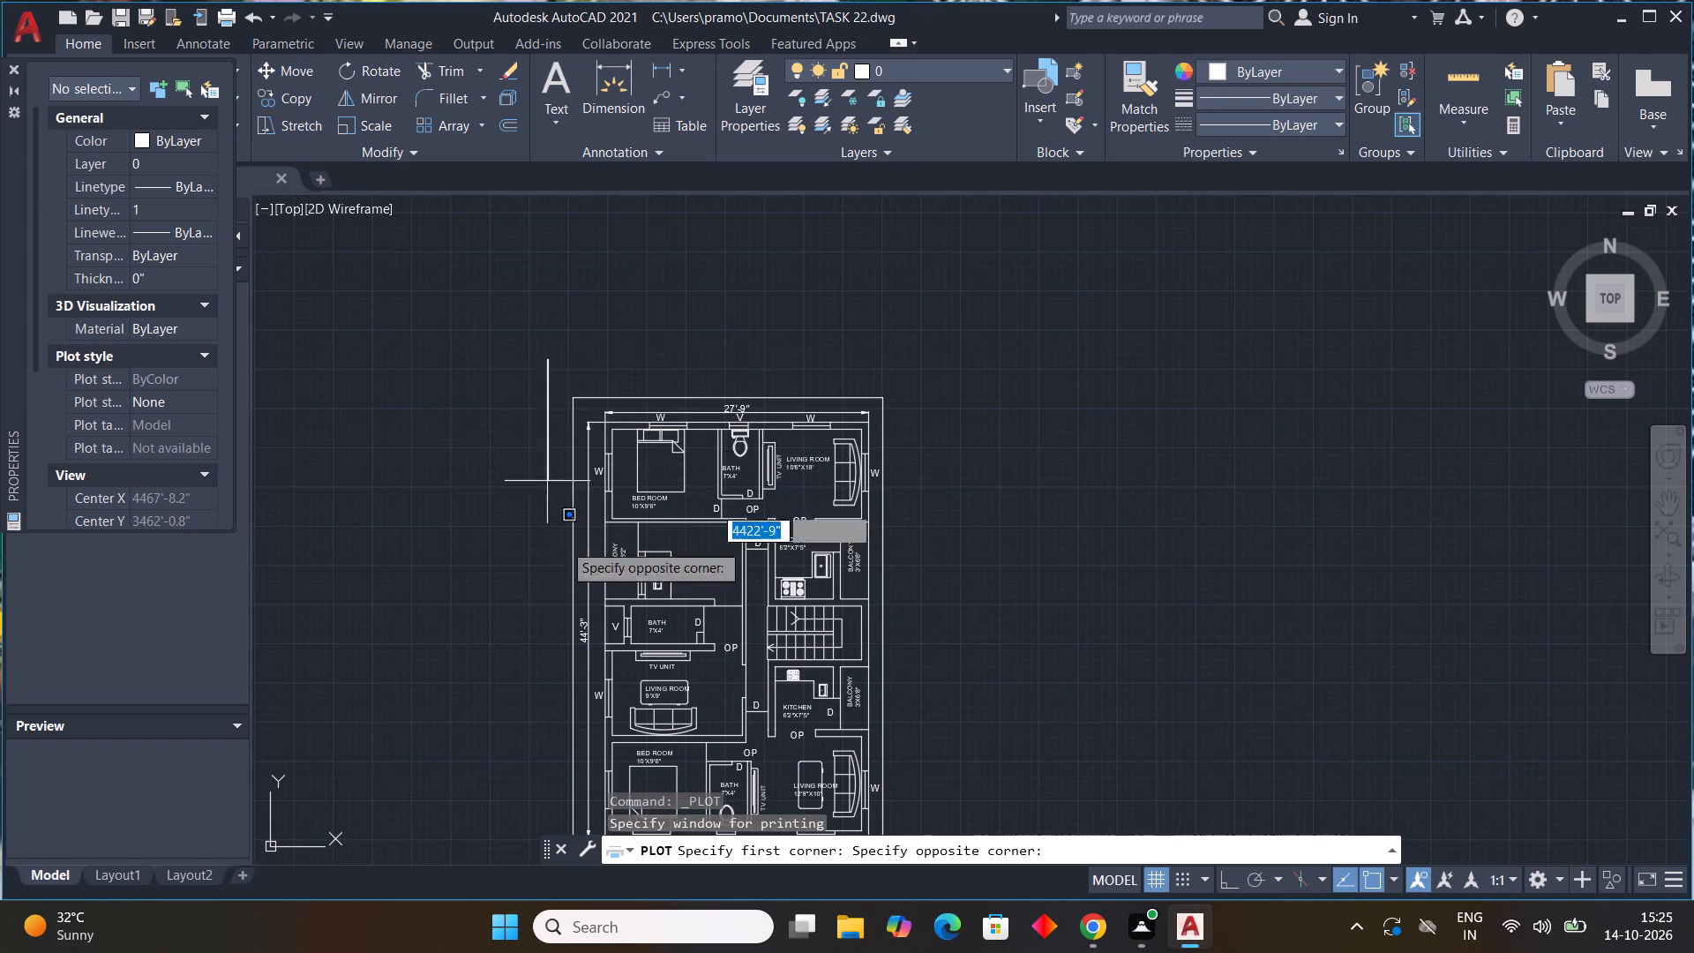
{"action": "scroll", "coordinate": [789, 807], "scroll_direction": "down", "scroll_amount": 2}
{"action": "middle_click_drag", "start_coordinate": [789, 807], "coordinate": [743, 564]}
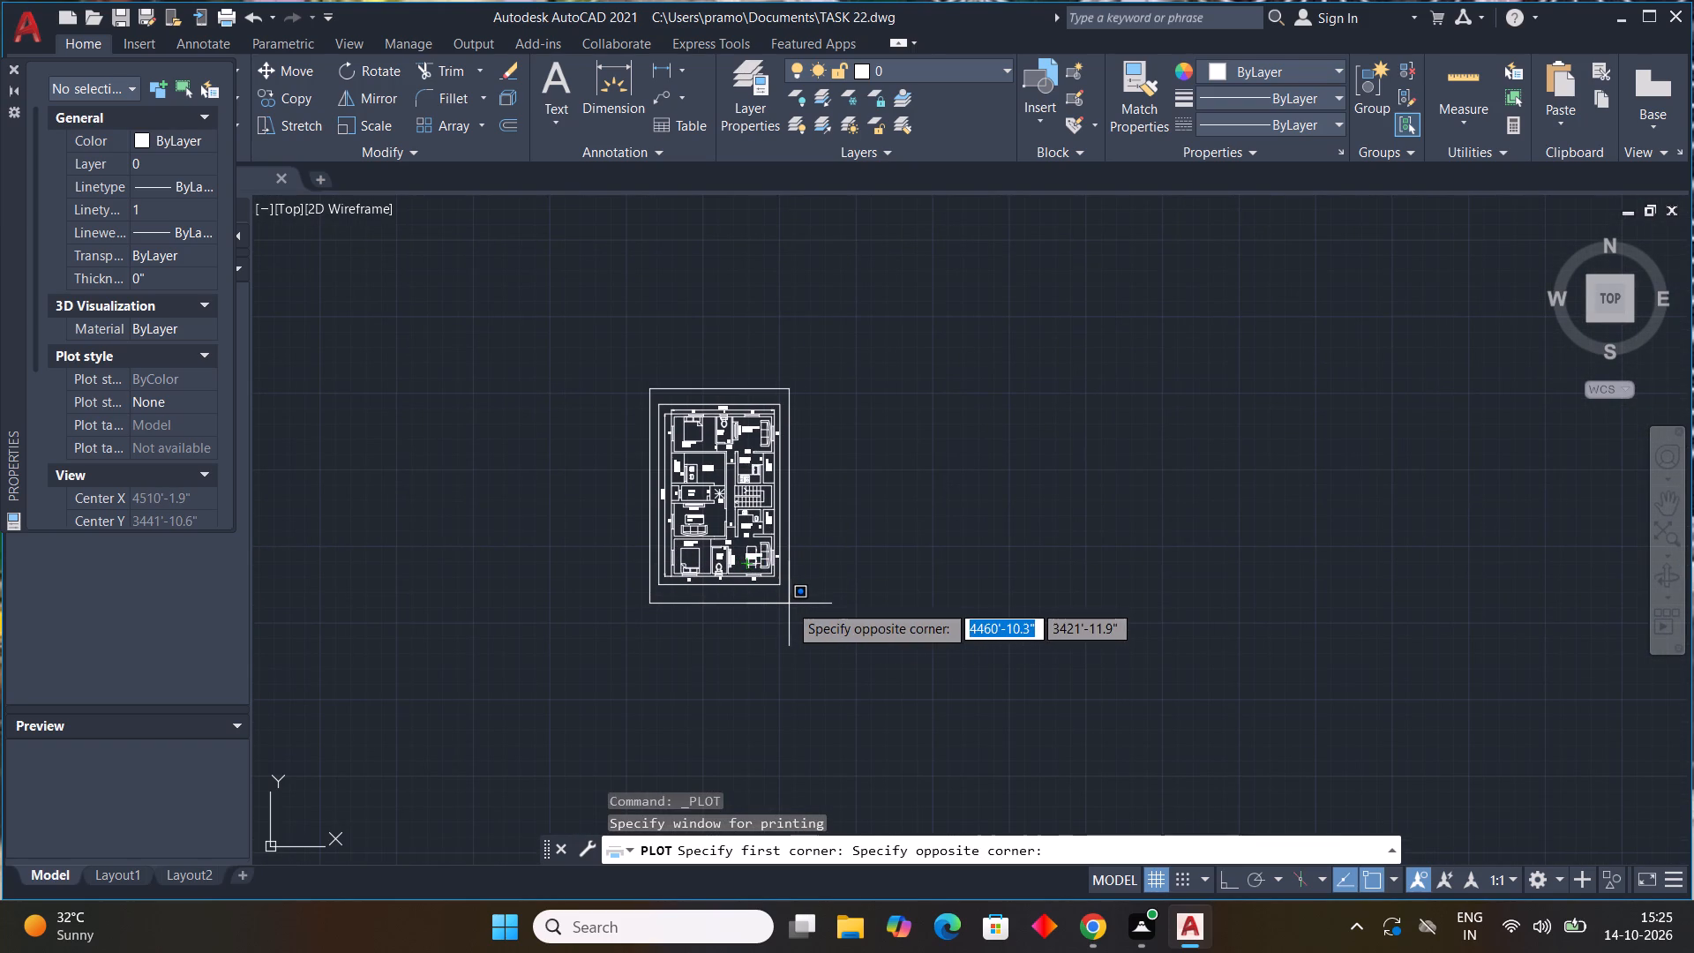
{"action": "left_click", "coordinate": [789, 604]}
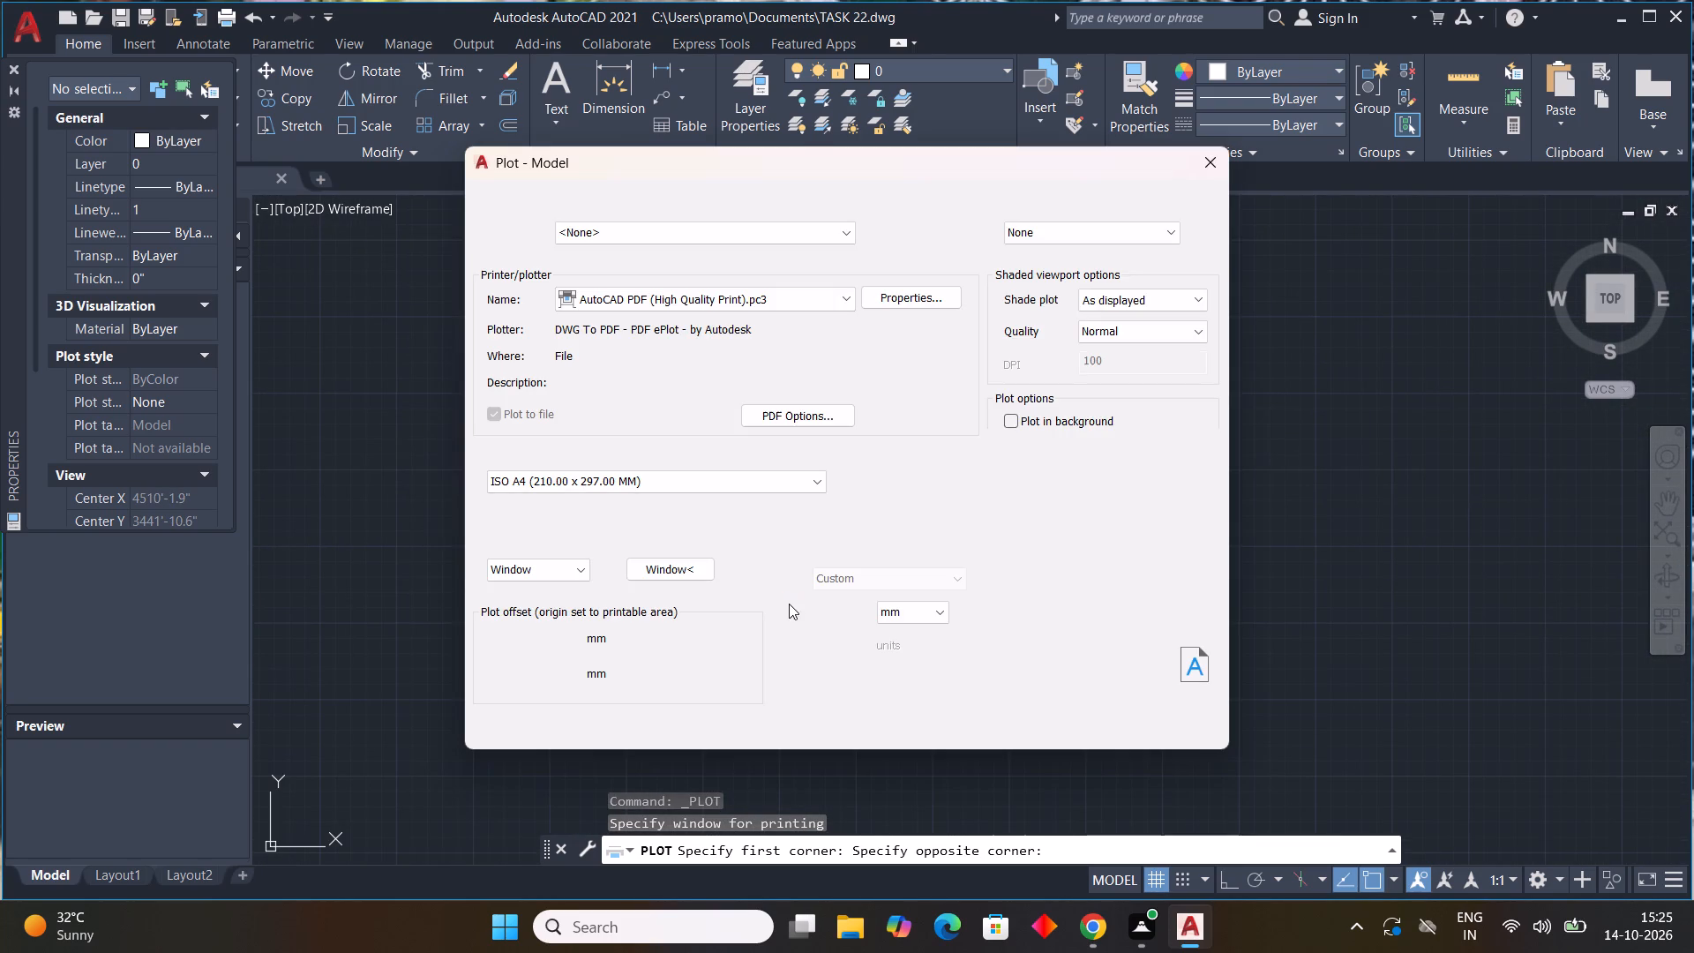
Set the plot scale unit to inches and apply the plot settings to the layout.
{"action": "left_click", "coordinate": [944, 612]}
{"action": "left_click", "coordinate": [918, 629]}
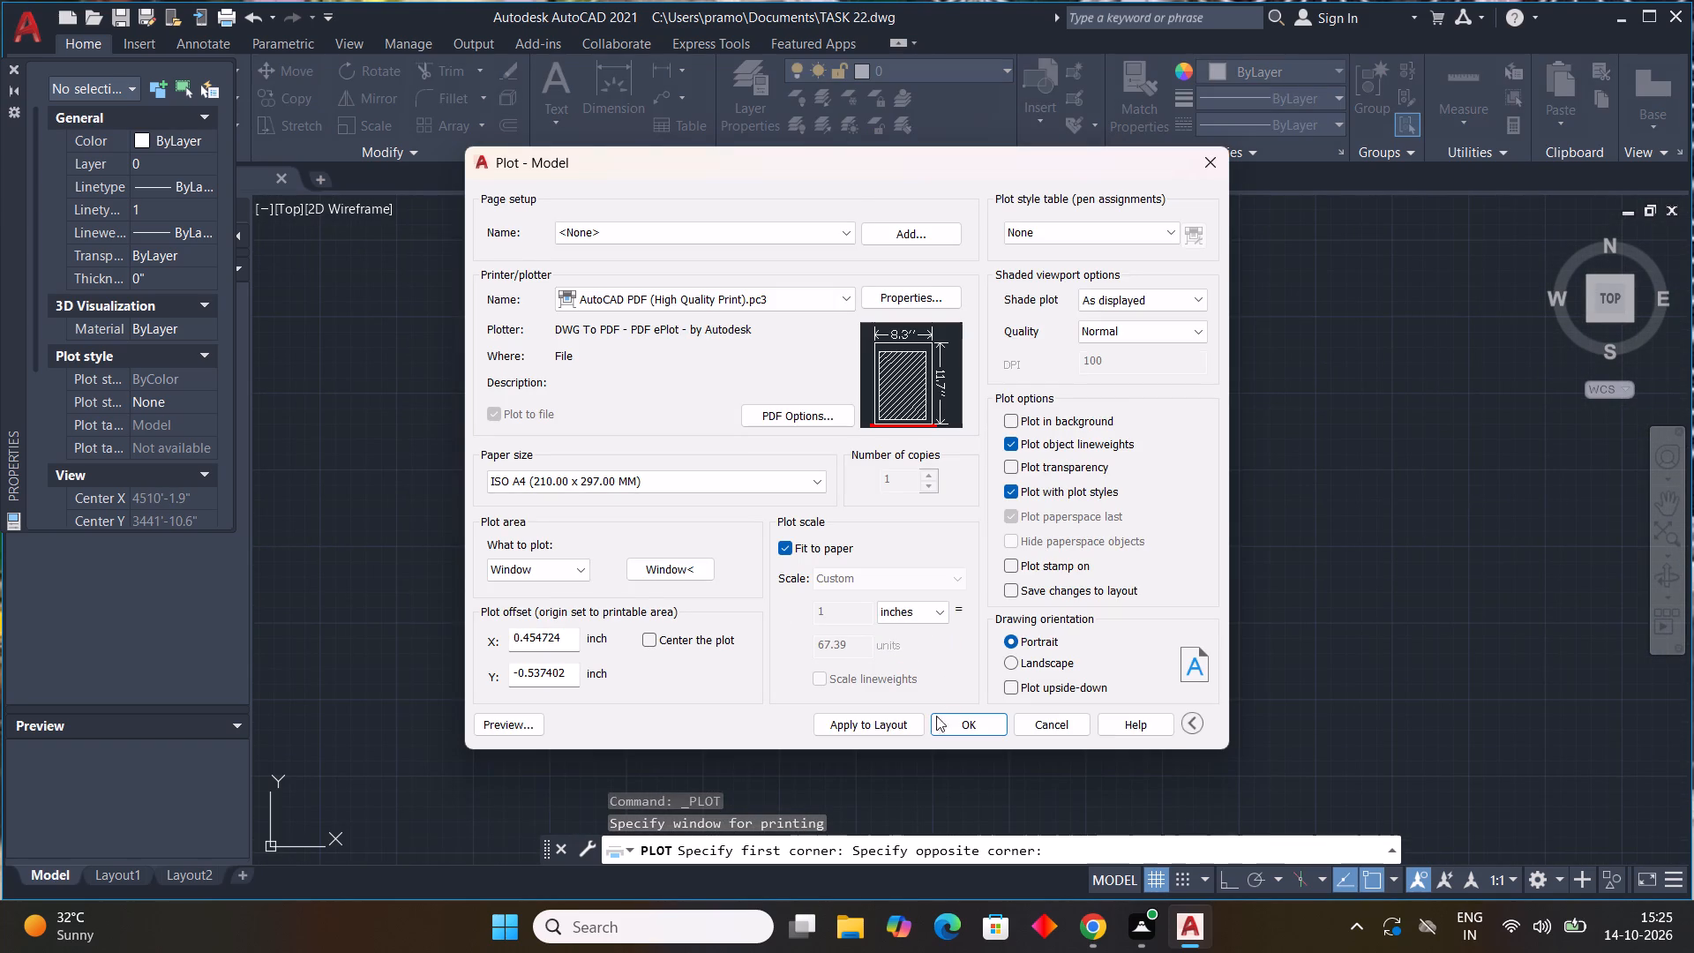
{"action": "left_click", "coordinate": [897, 728]}
Plot the floor plan to TASK 22-Model.pdf in Documents and minimize the PDF that opens.
{"action": "left_click", "coordinate": [969, 732]}
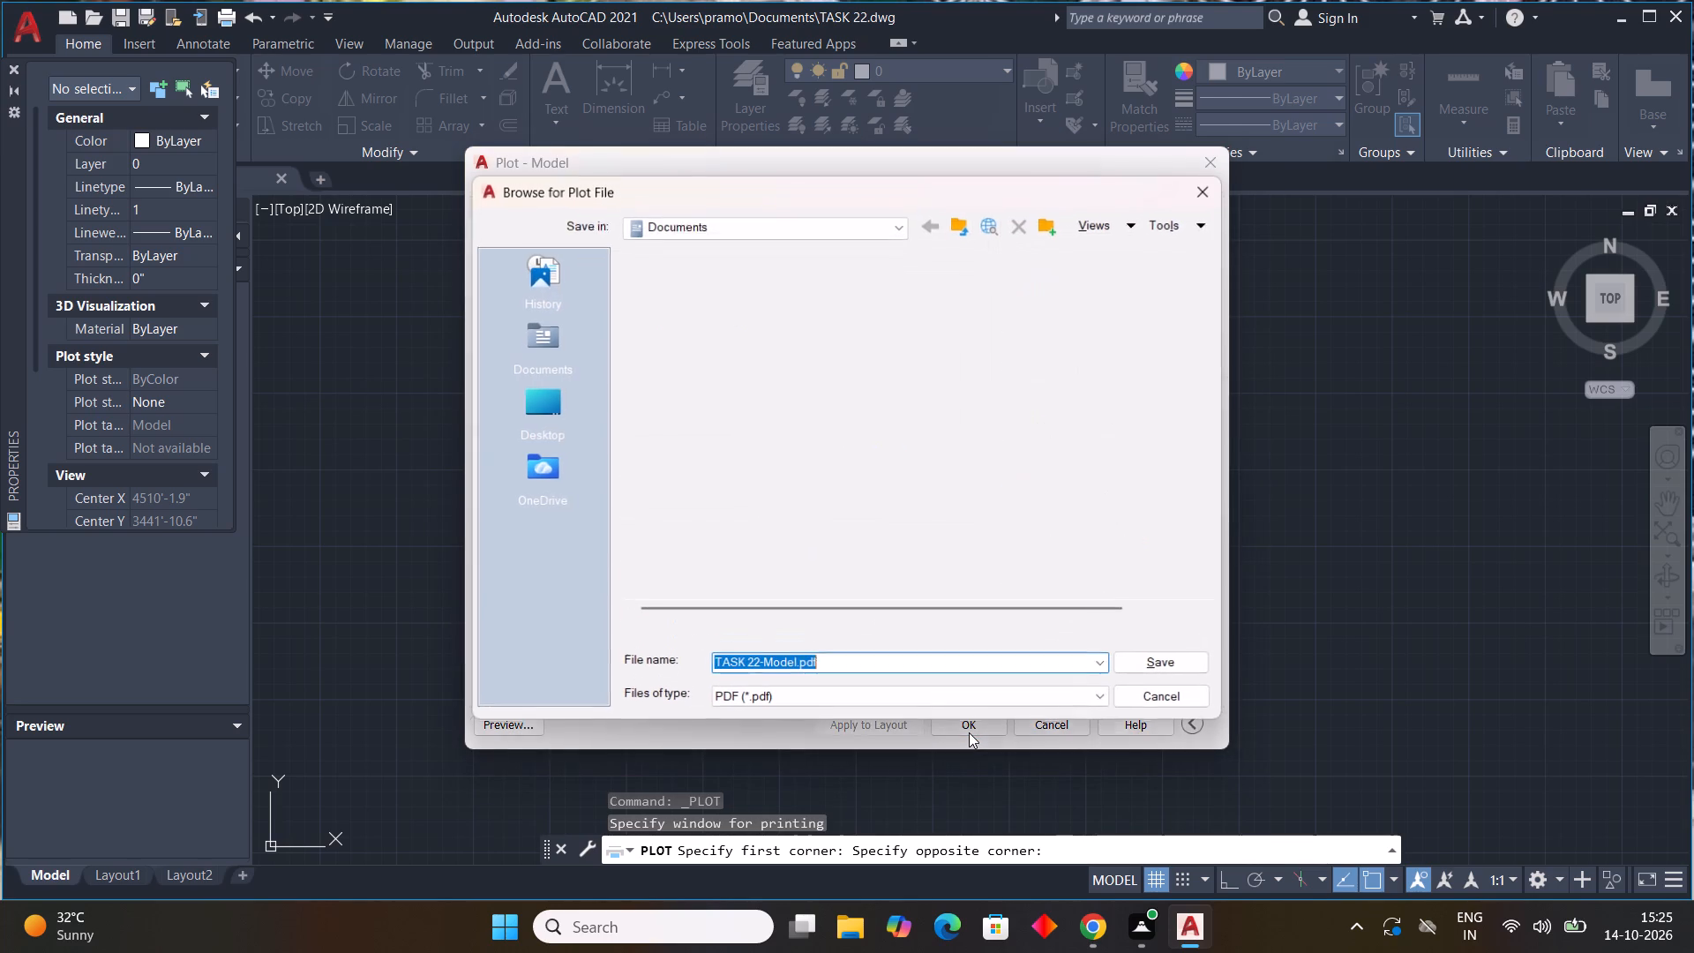
{"action": "left_click", "coordinate": [1151, 665]}
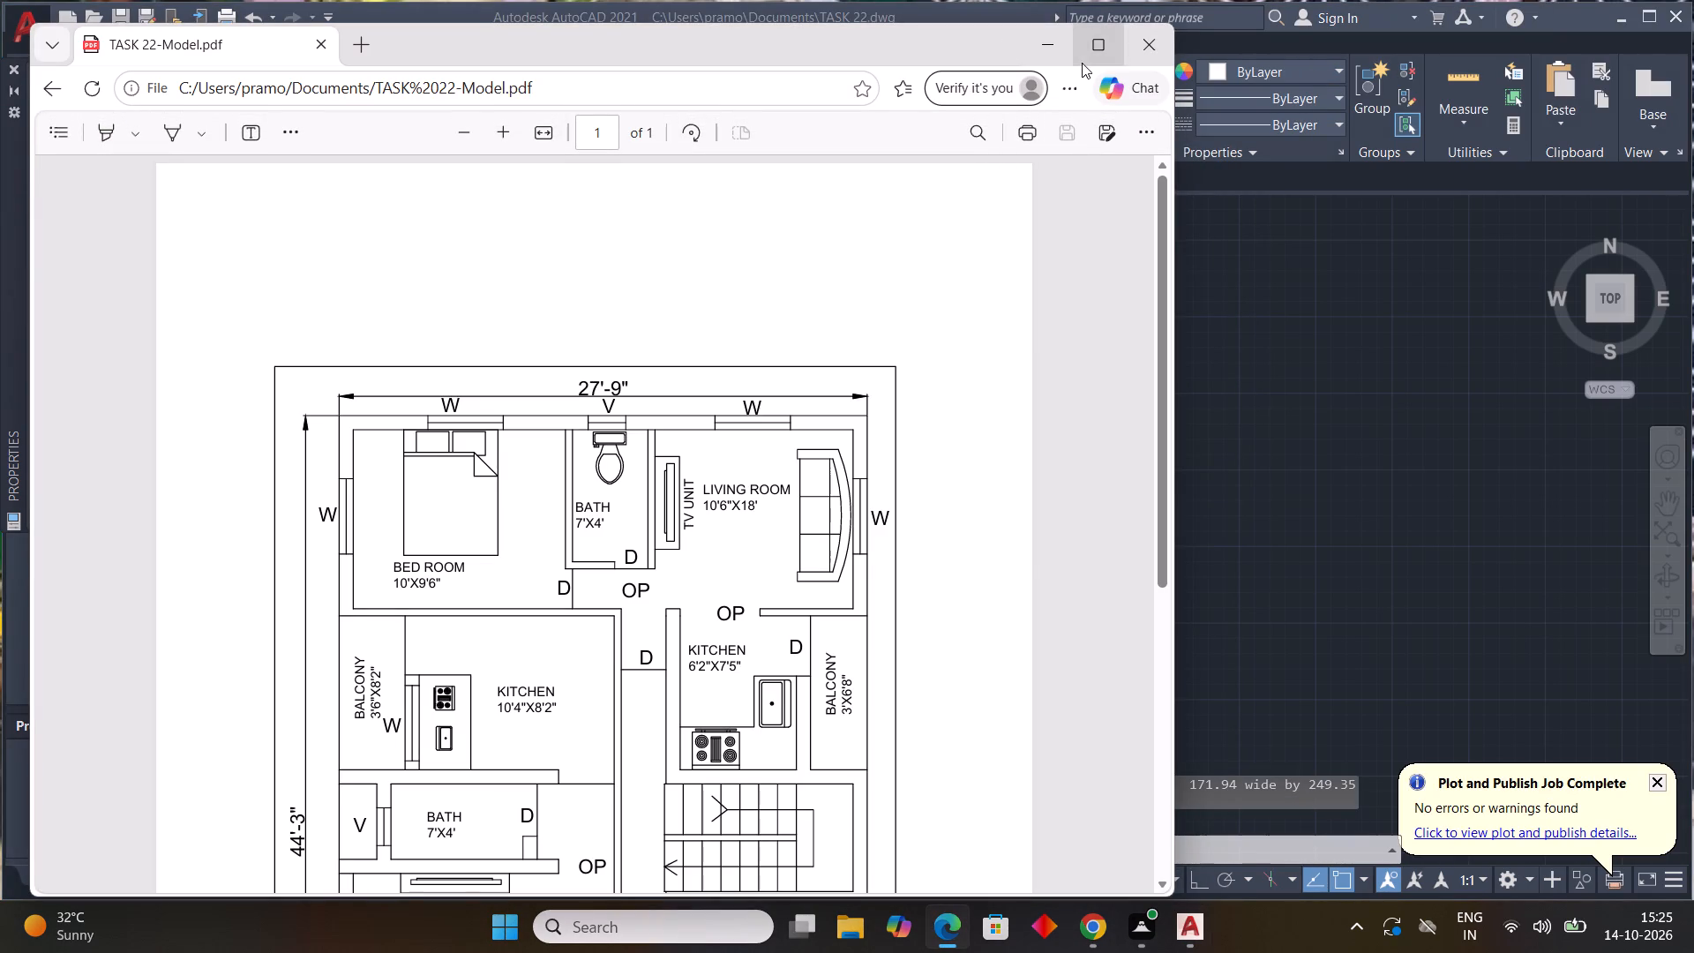
{"action": "left_click", "coordinate": [1045, 41]}
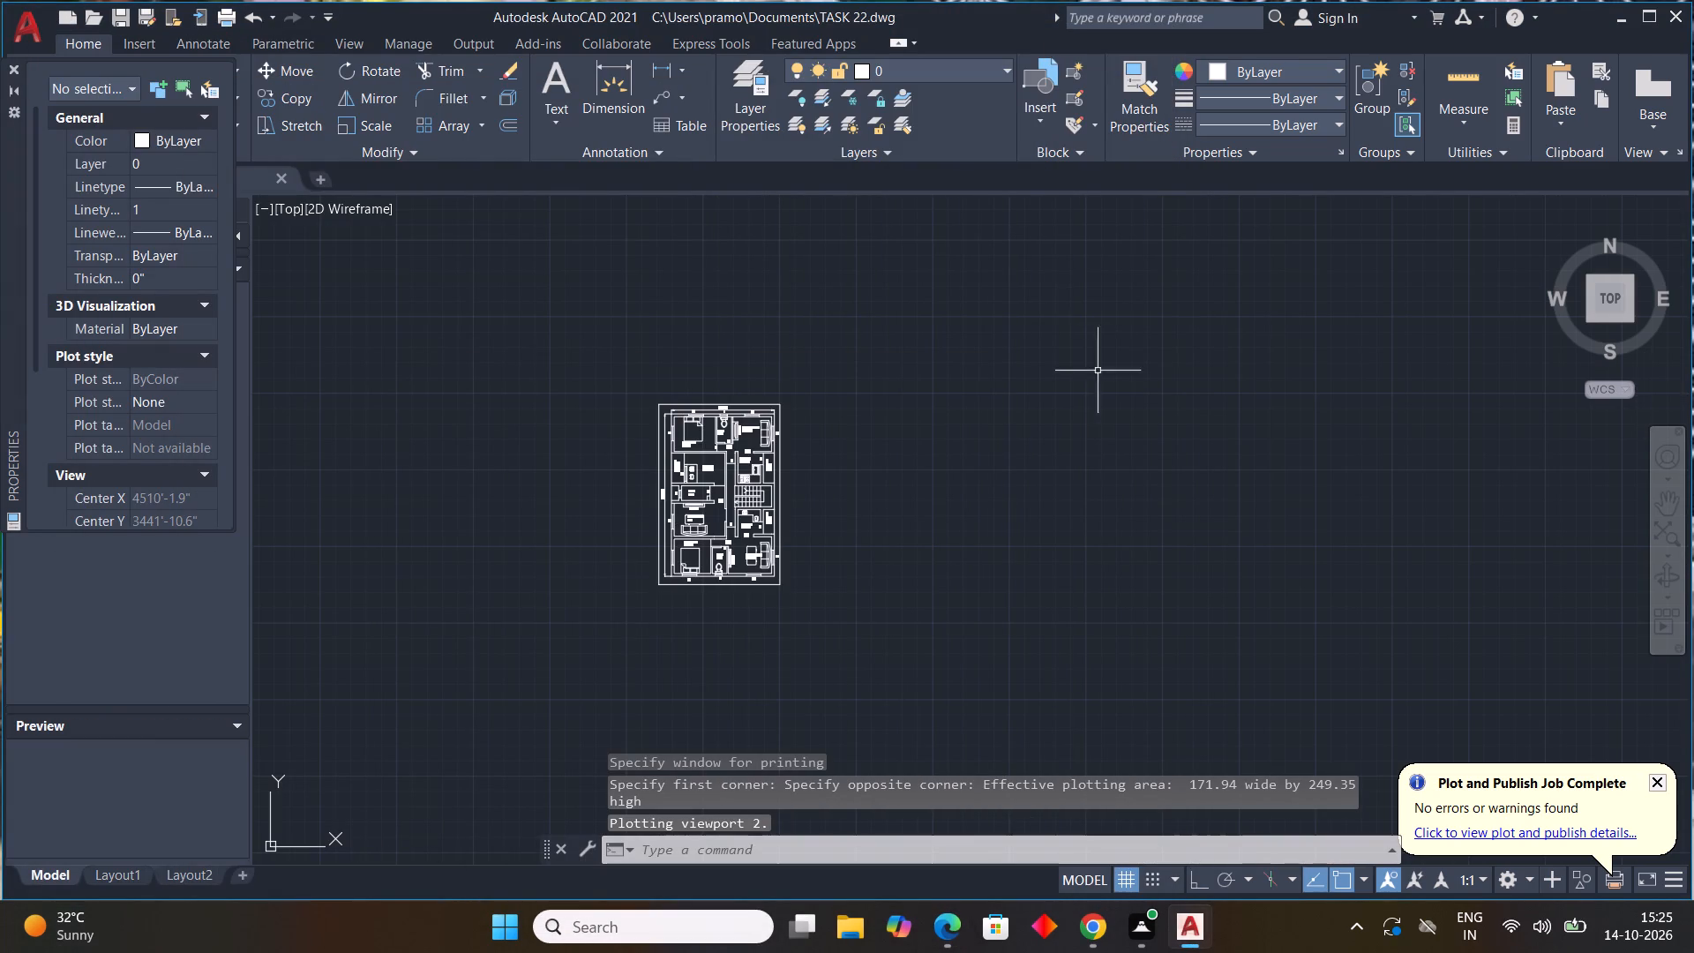